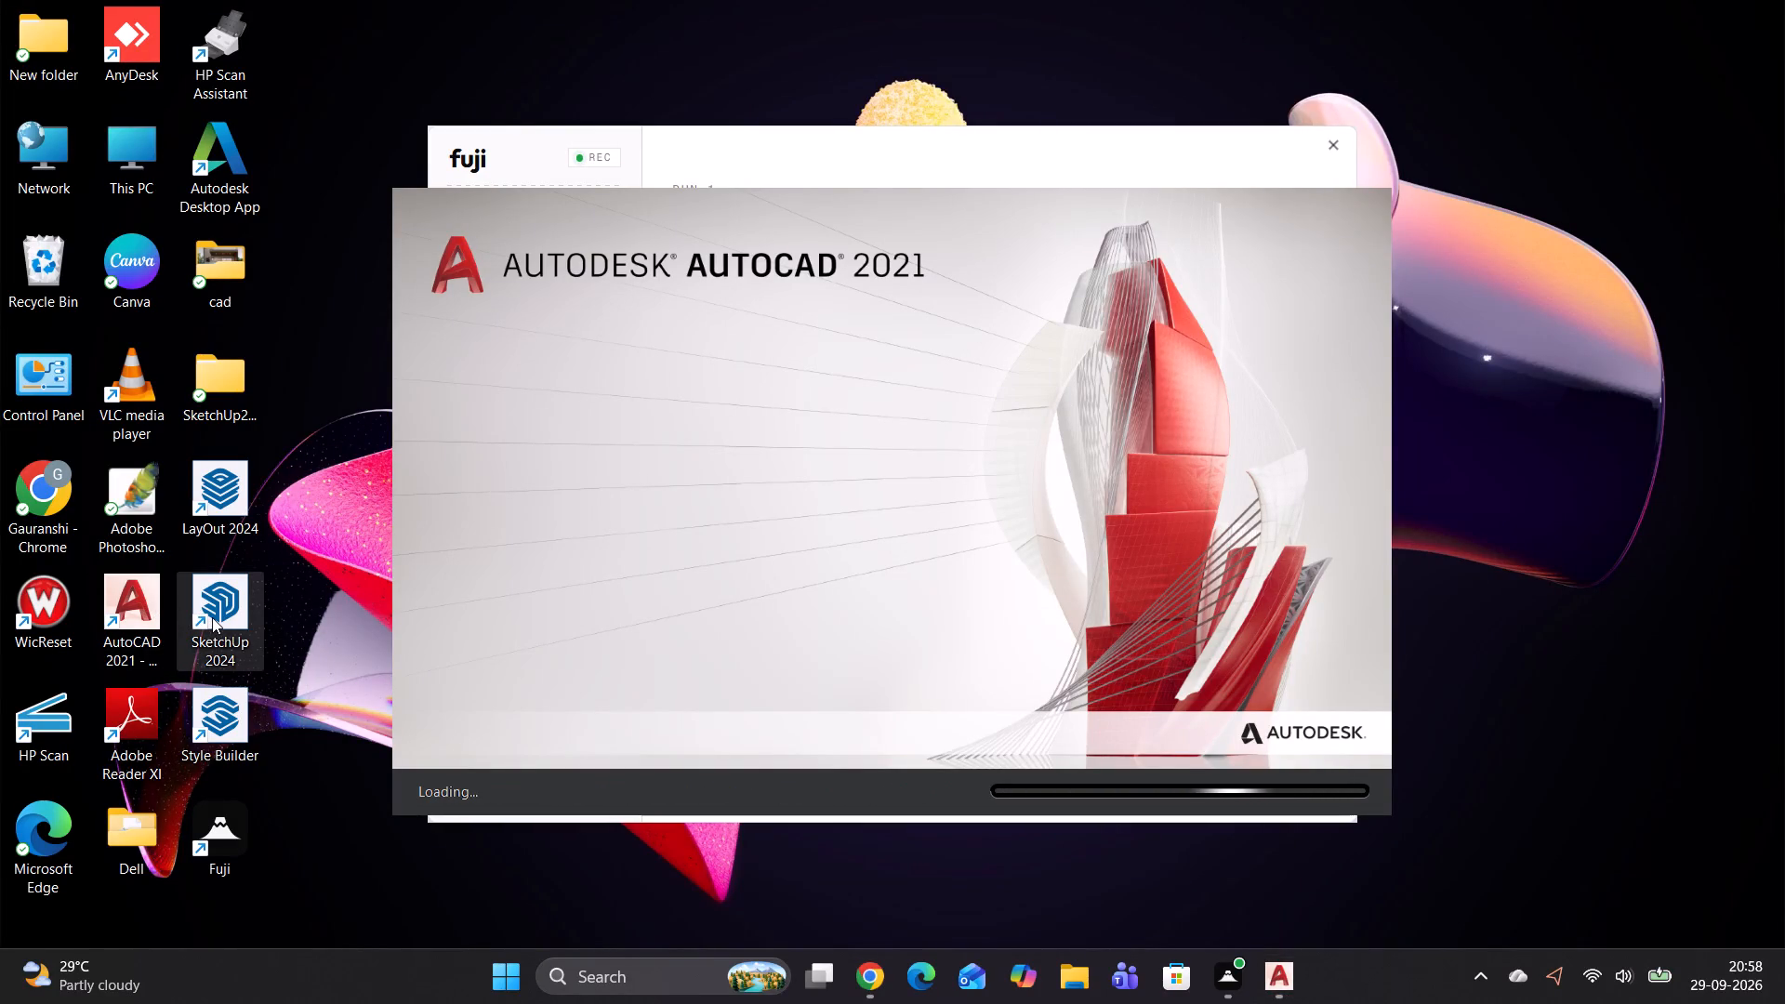
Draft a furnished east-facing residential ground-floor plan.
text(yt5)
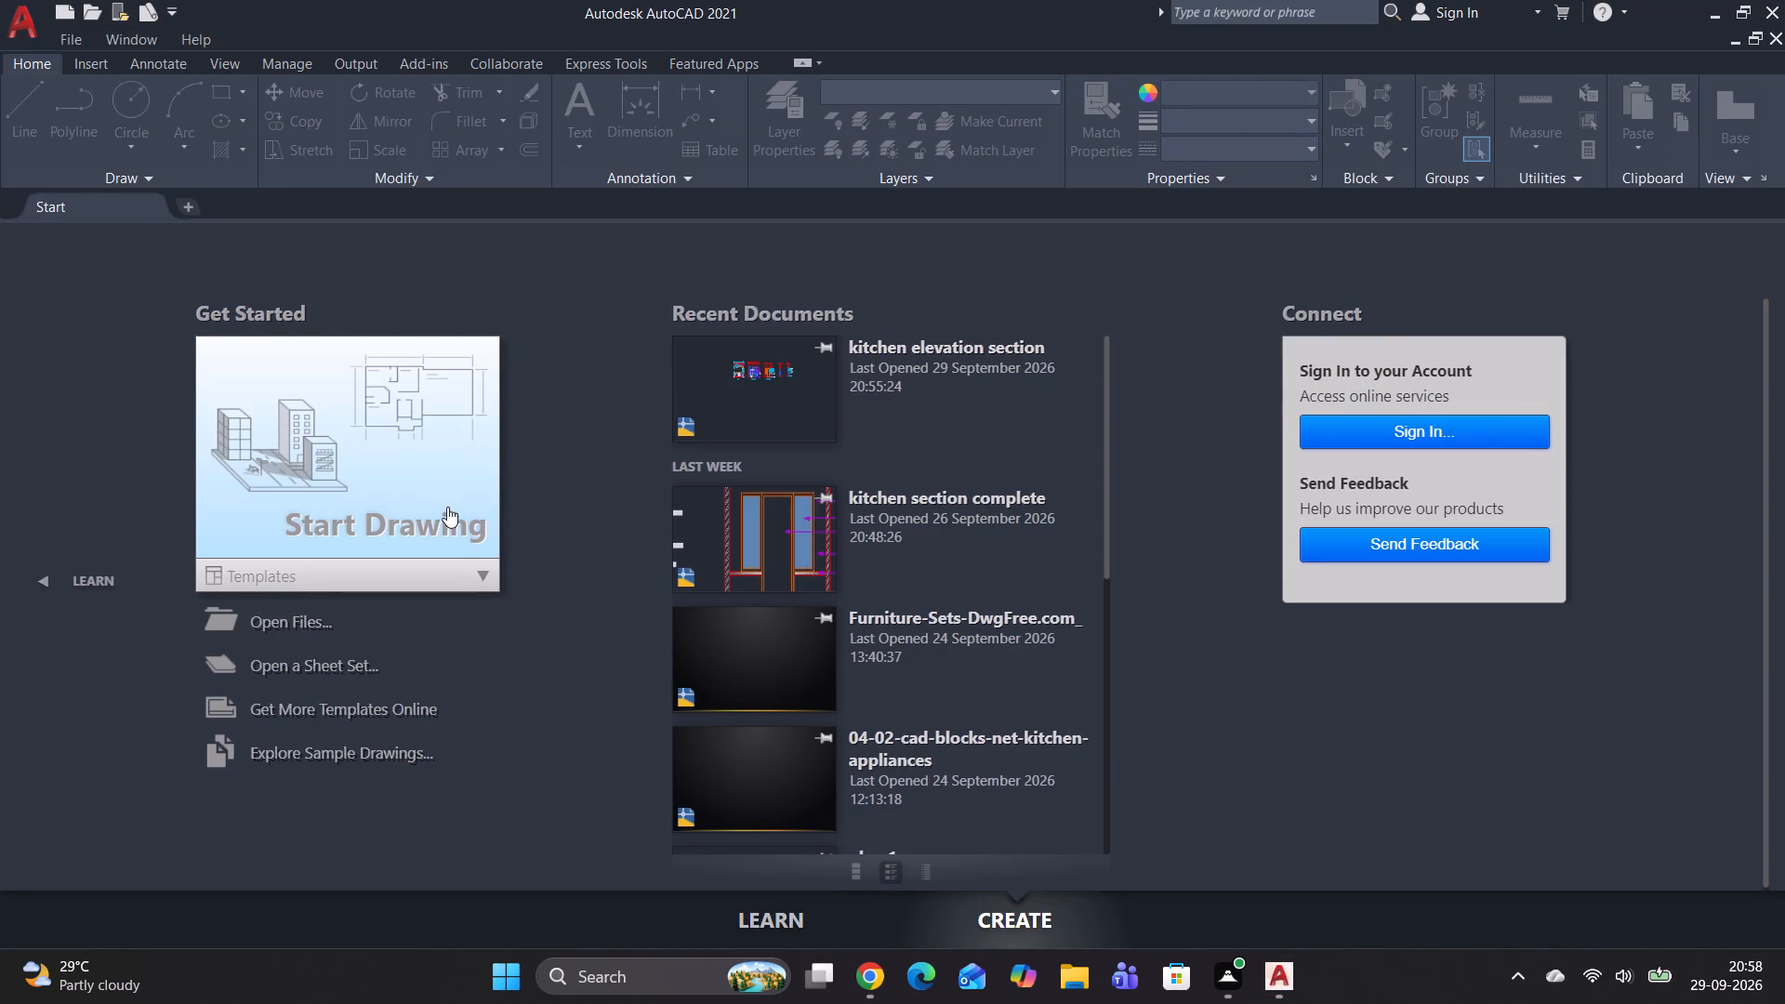
Start a new blank drawing.
click(360, 517)
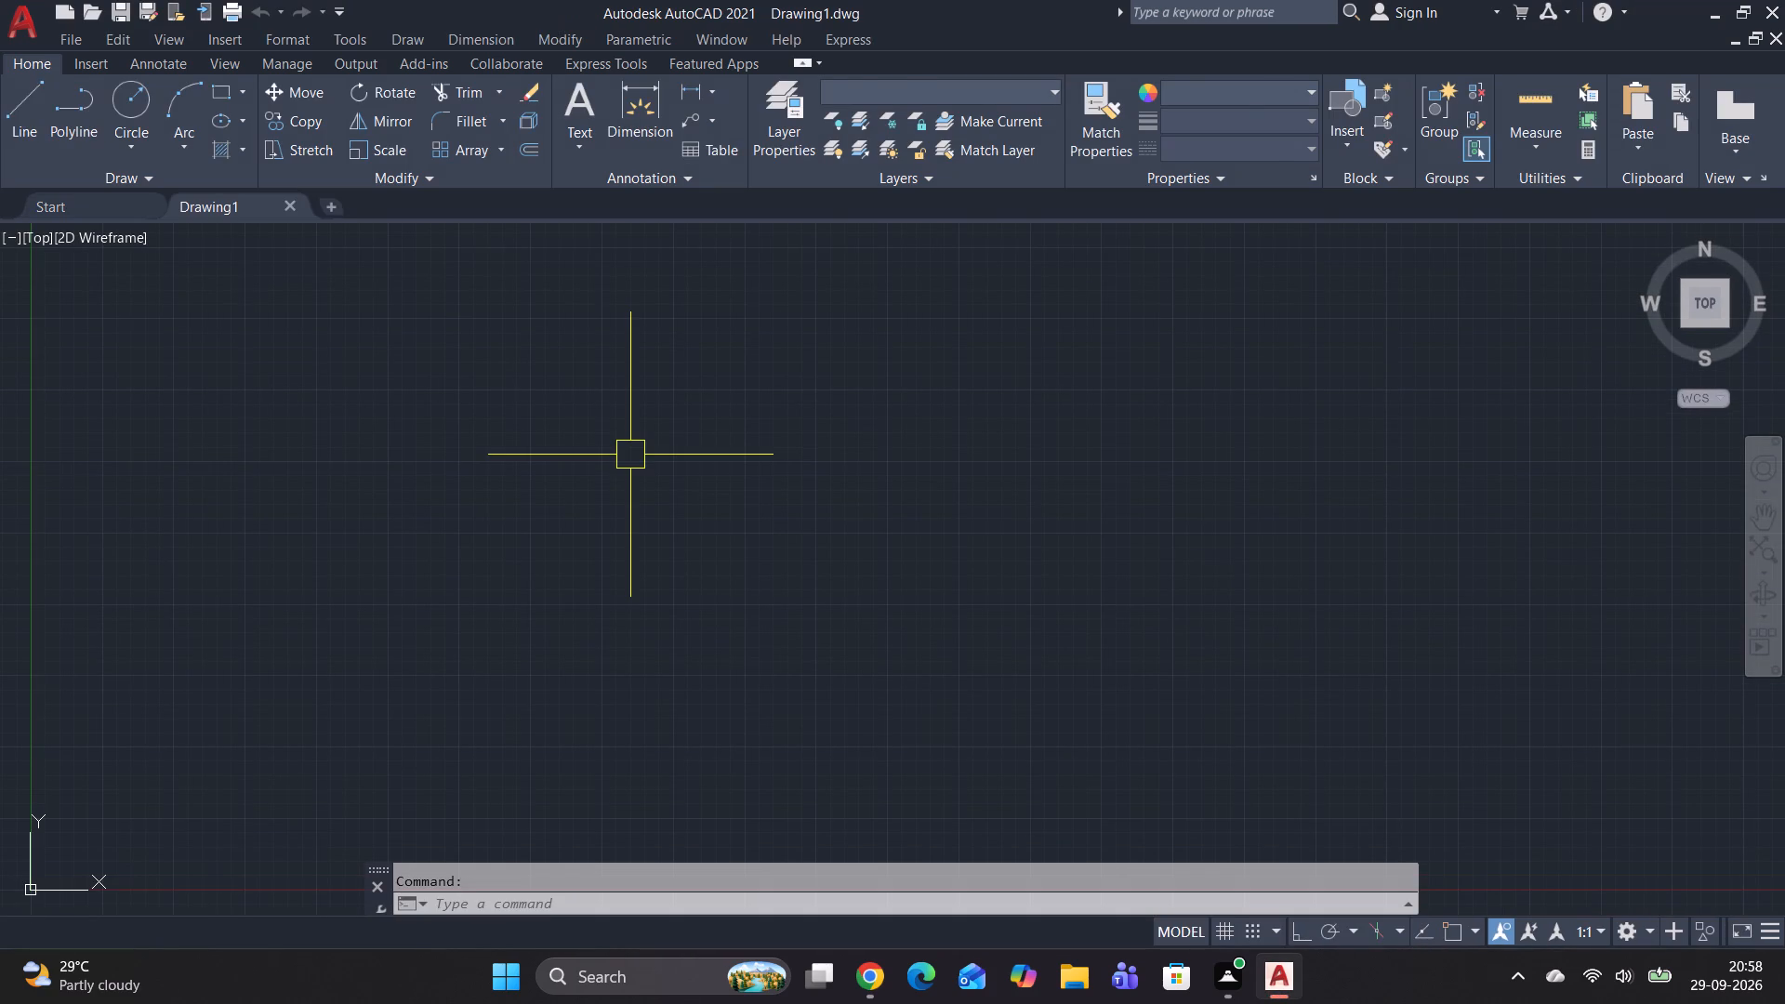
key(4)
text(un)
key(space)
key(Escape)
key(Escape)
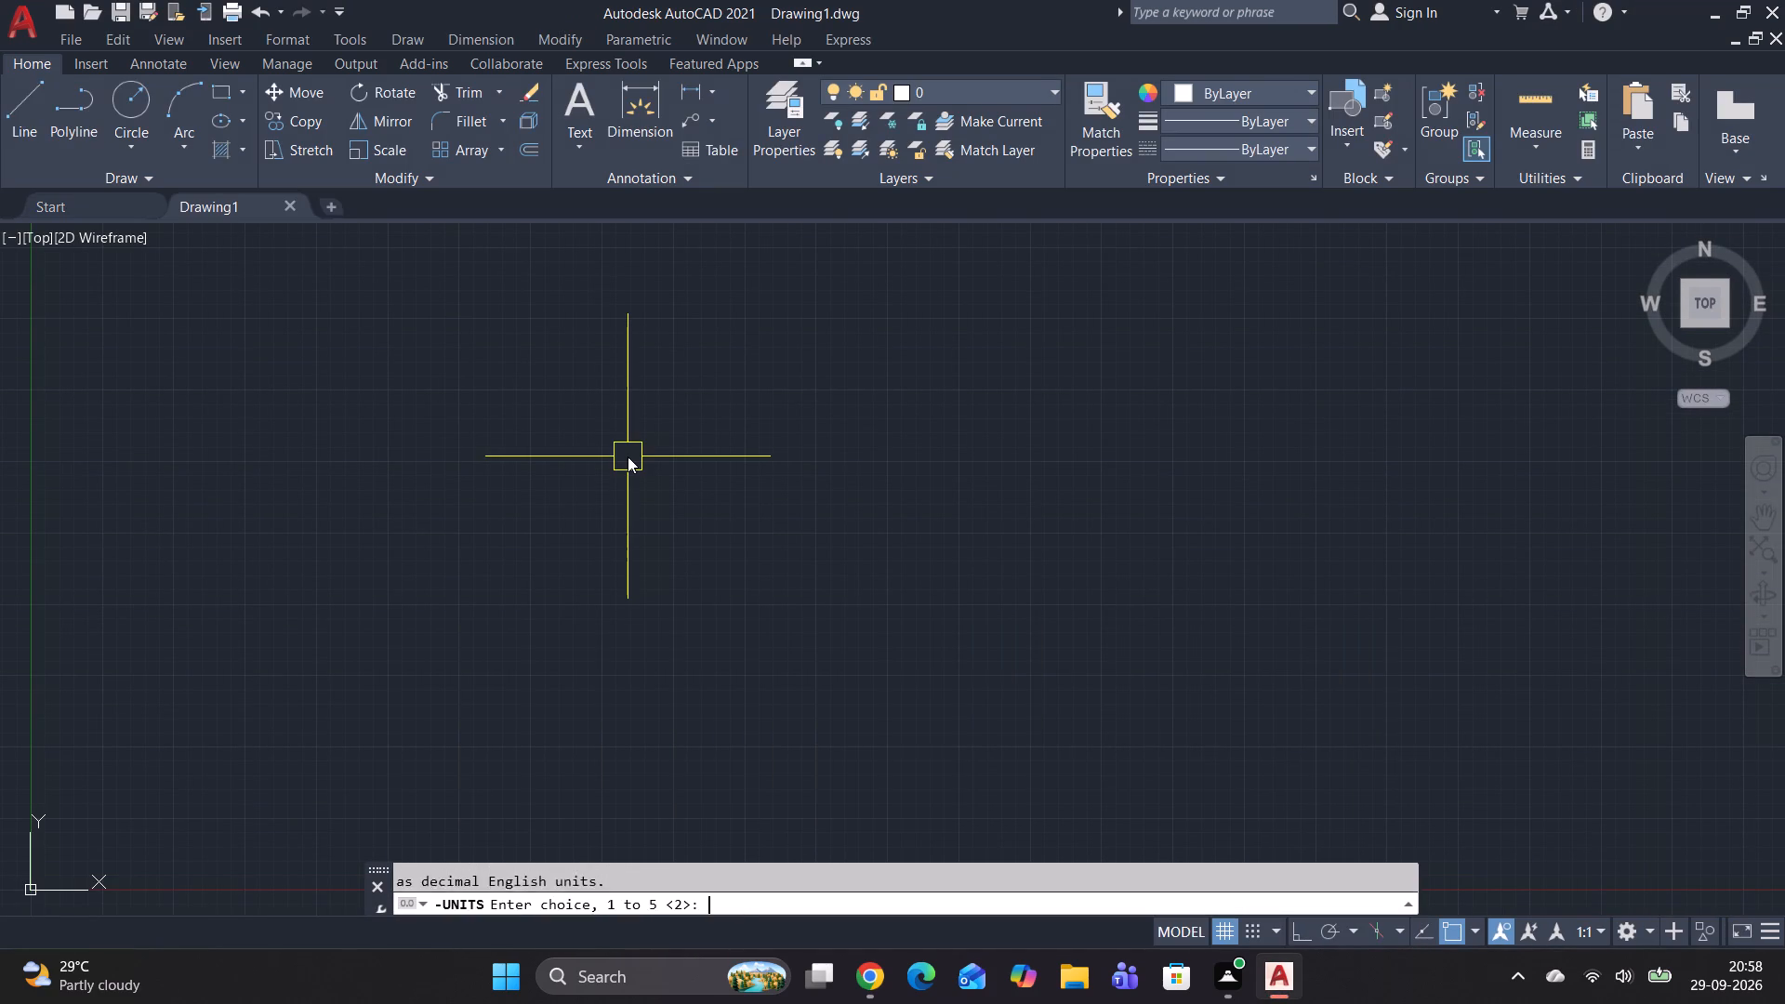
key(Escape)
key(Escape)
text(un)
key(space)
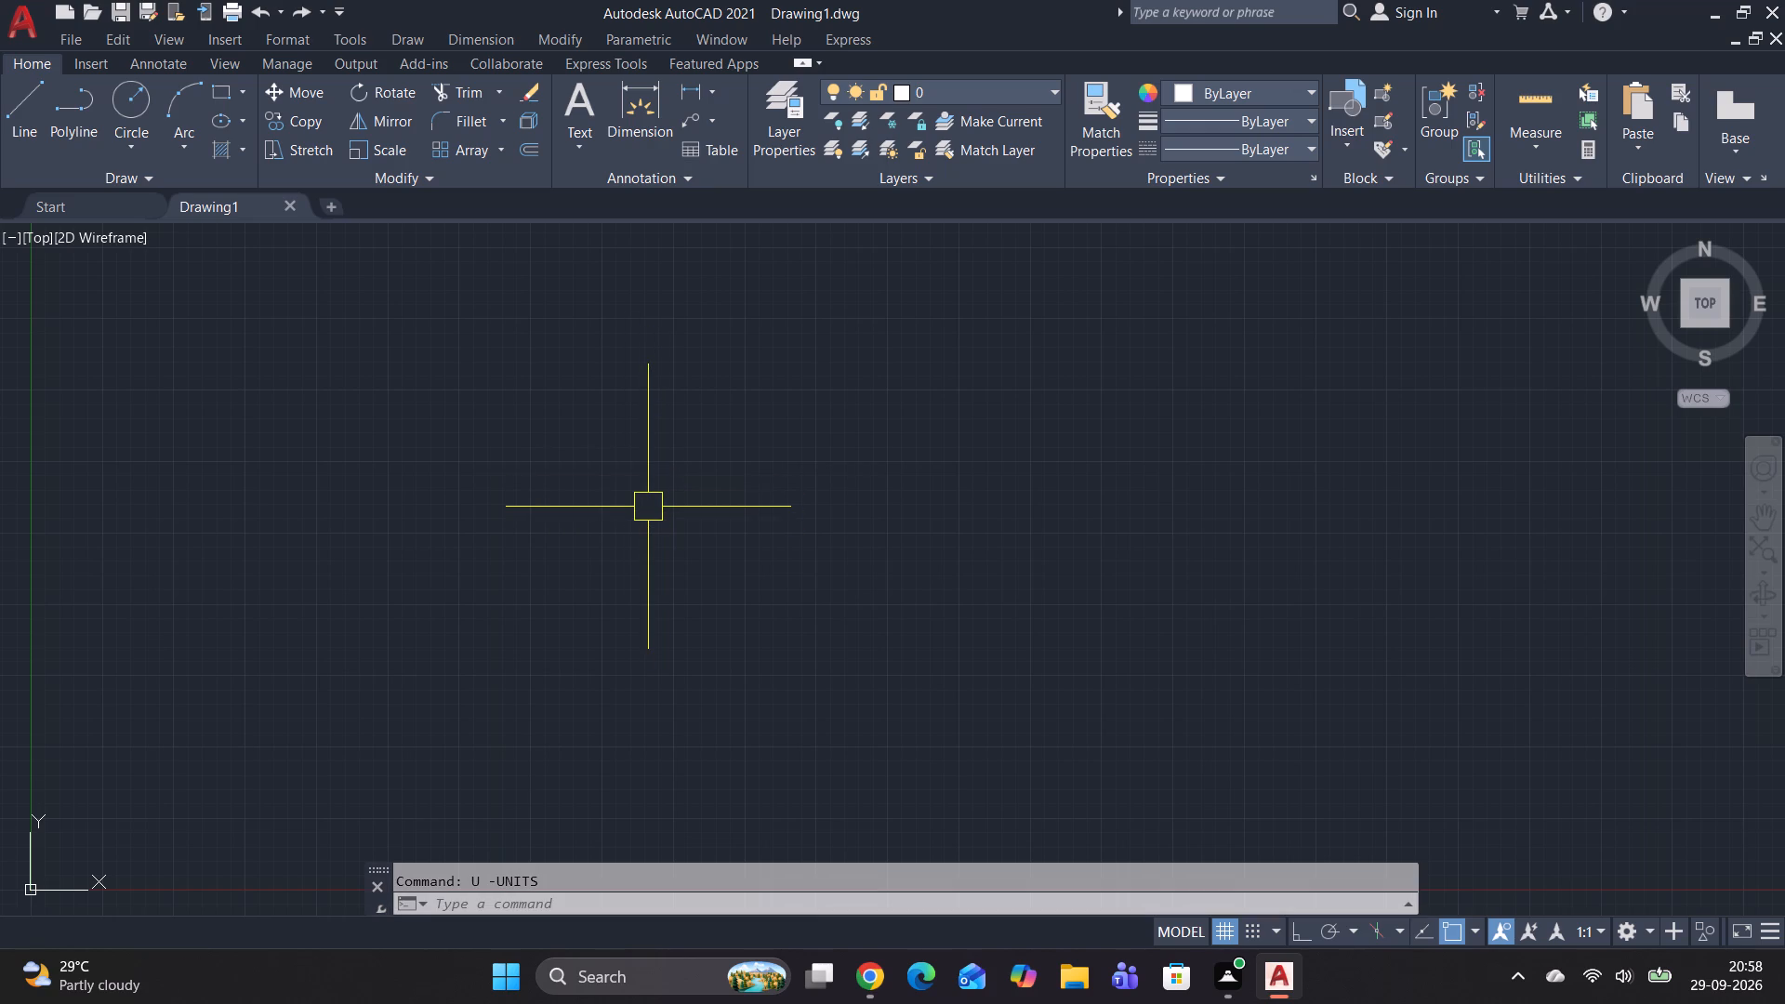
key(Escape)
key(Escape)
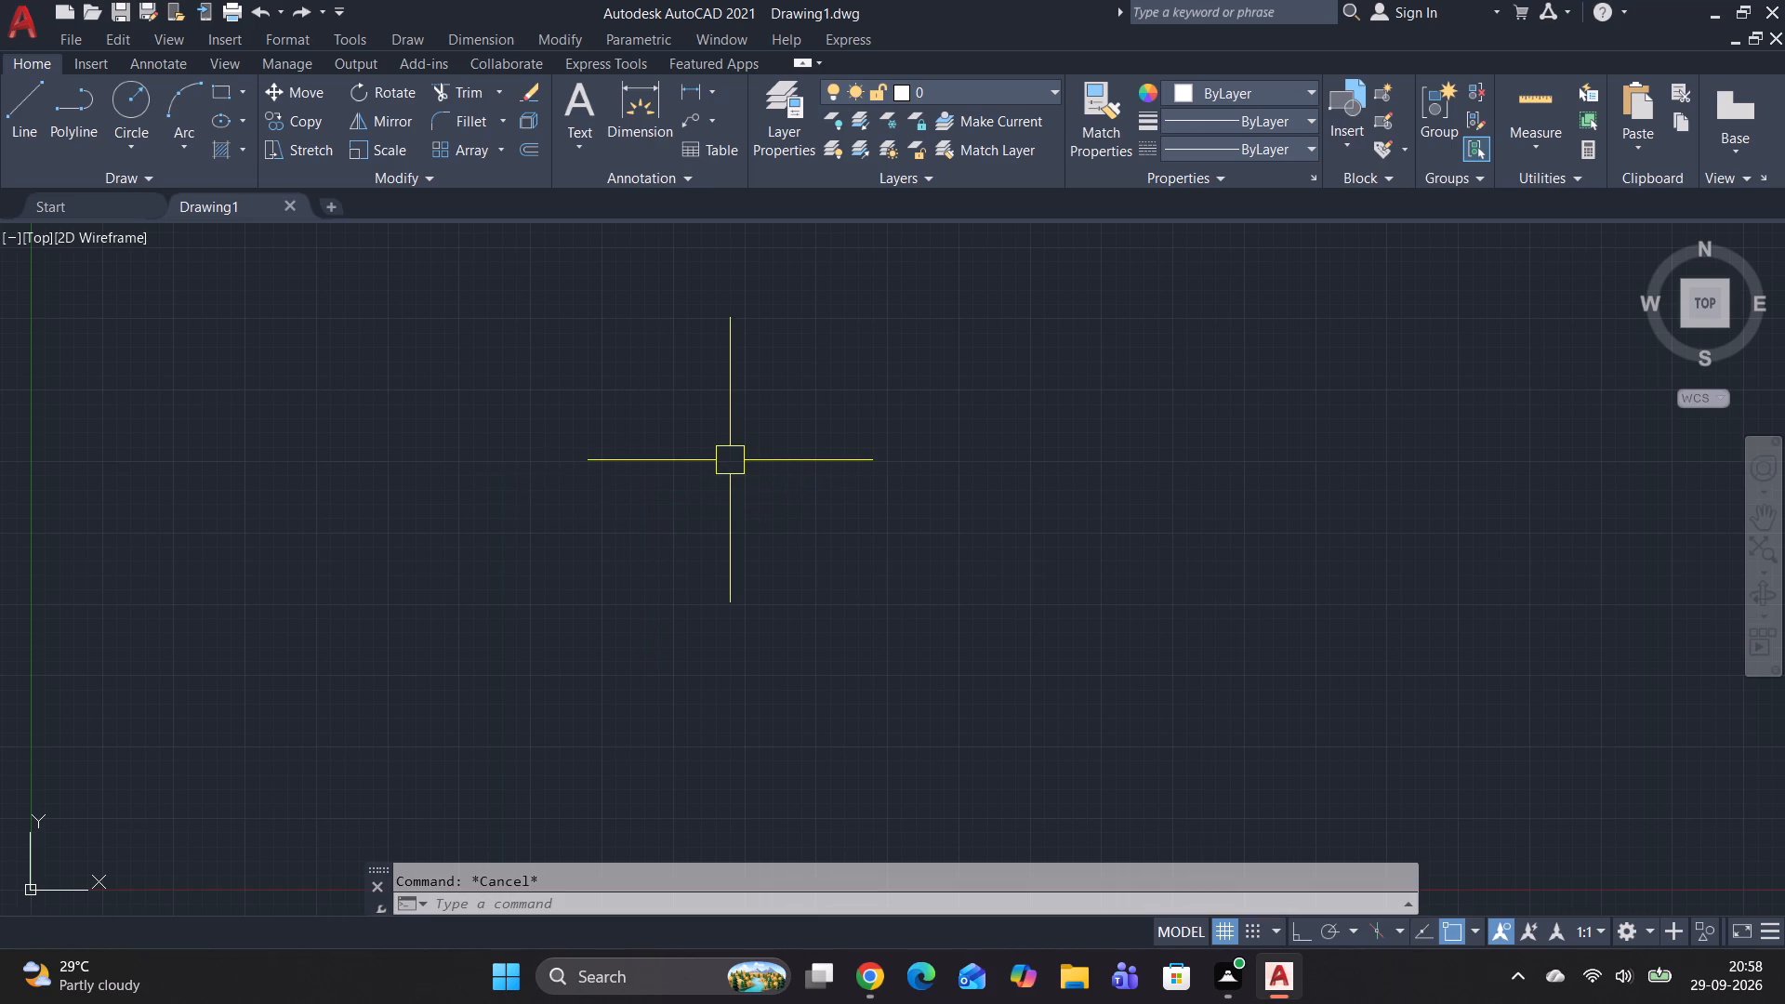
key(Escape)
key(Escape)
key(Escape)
Set the drawing units' length type to Architectural.
text(un)
key(space)
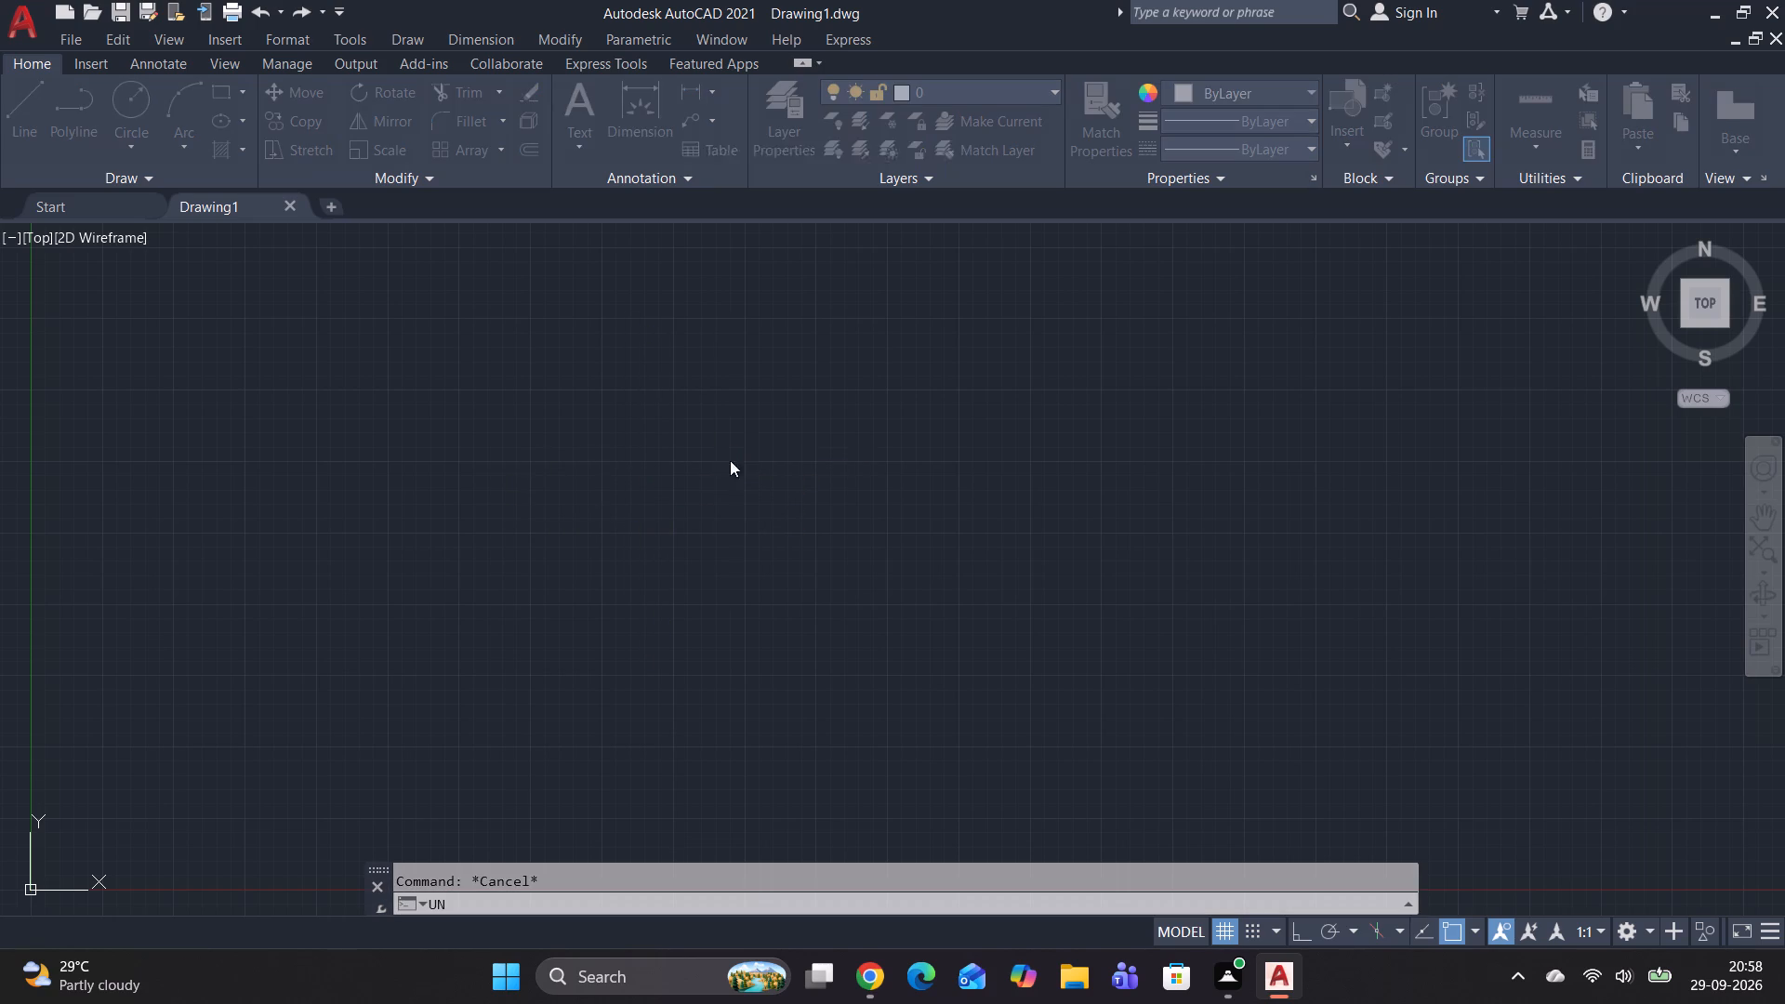
click(722, 238)
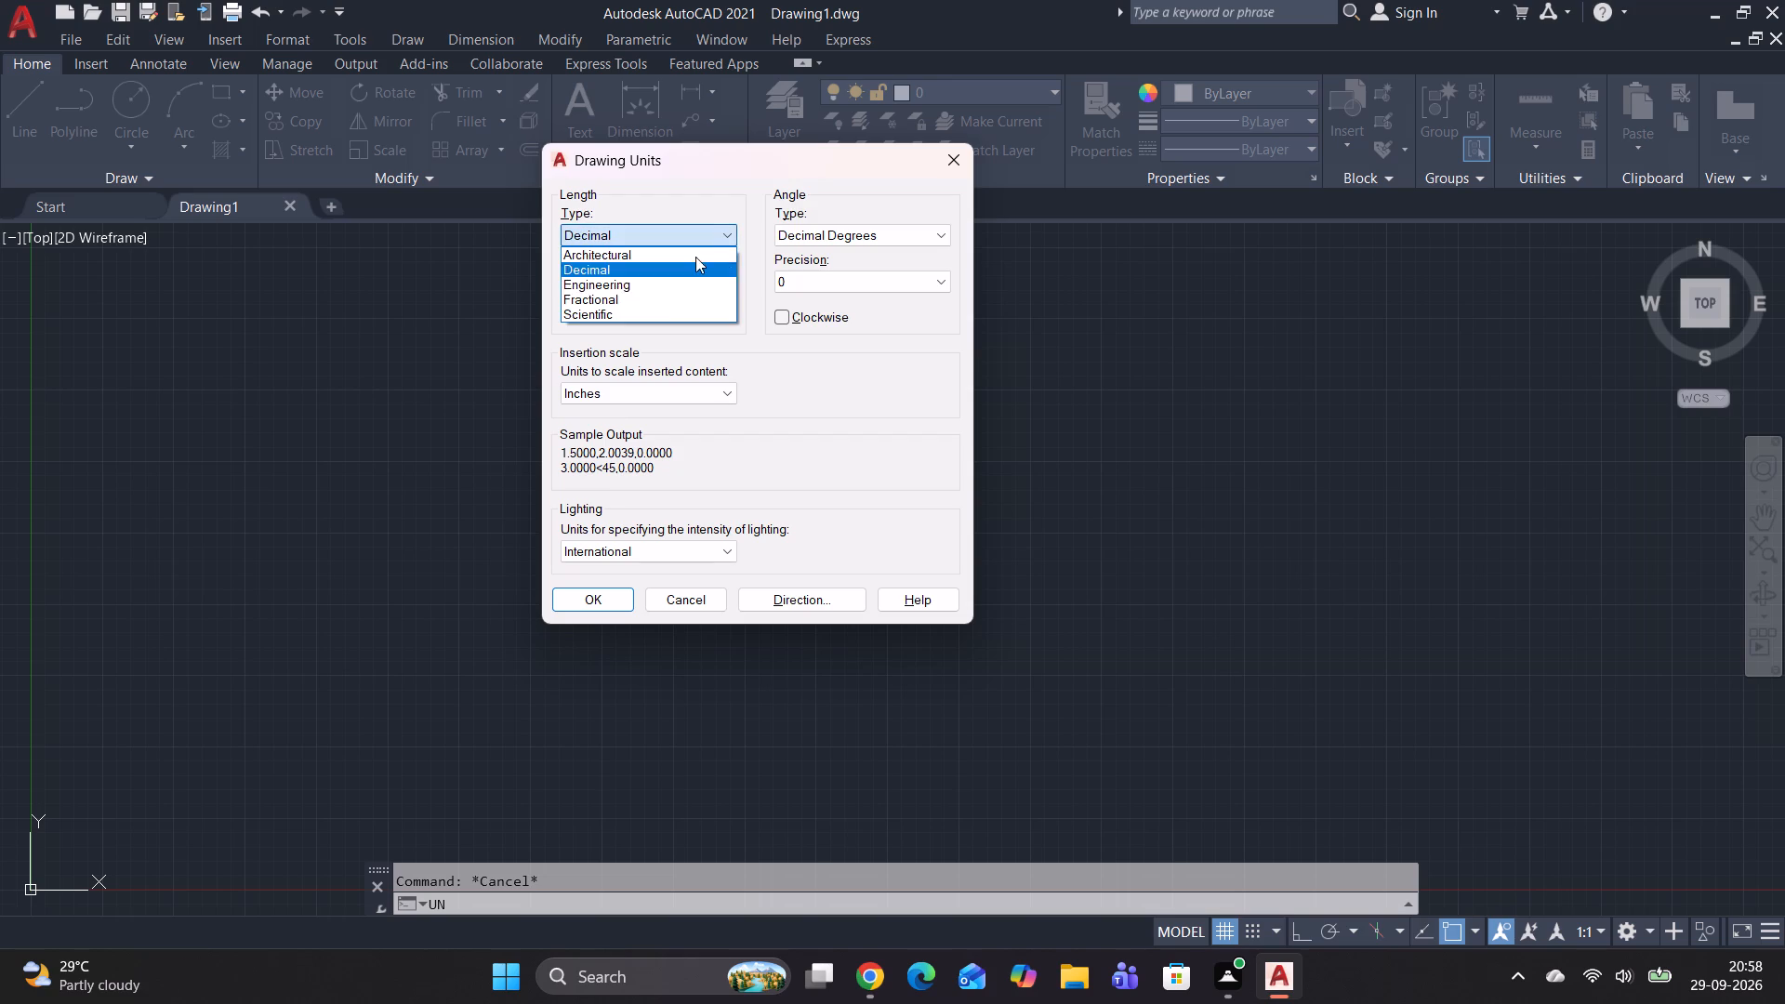
click(694, 259)
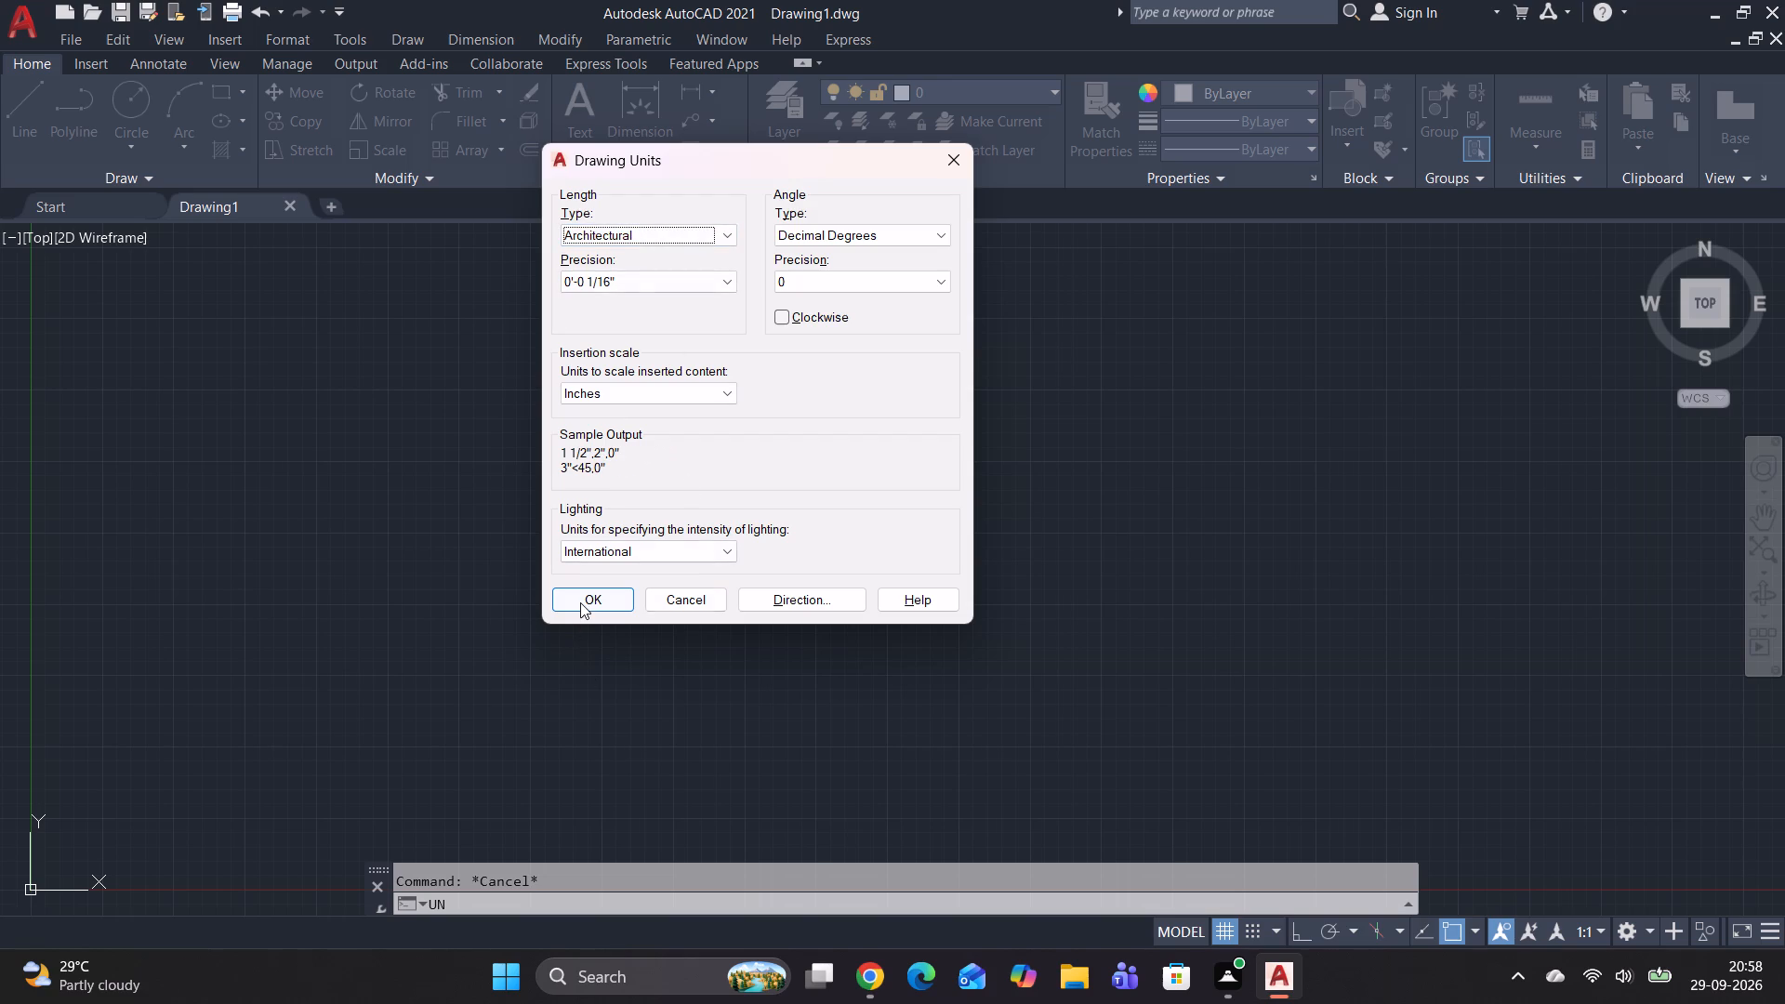
click(580, 602)
Modify the Standard dimension style to use the Architectural unit format for linear dimensions, and set it current.
text(d)
key(space)
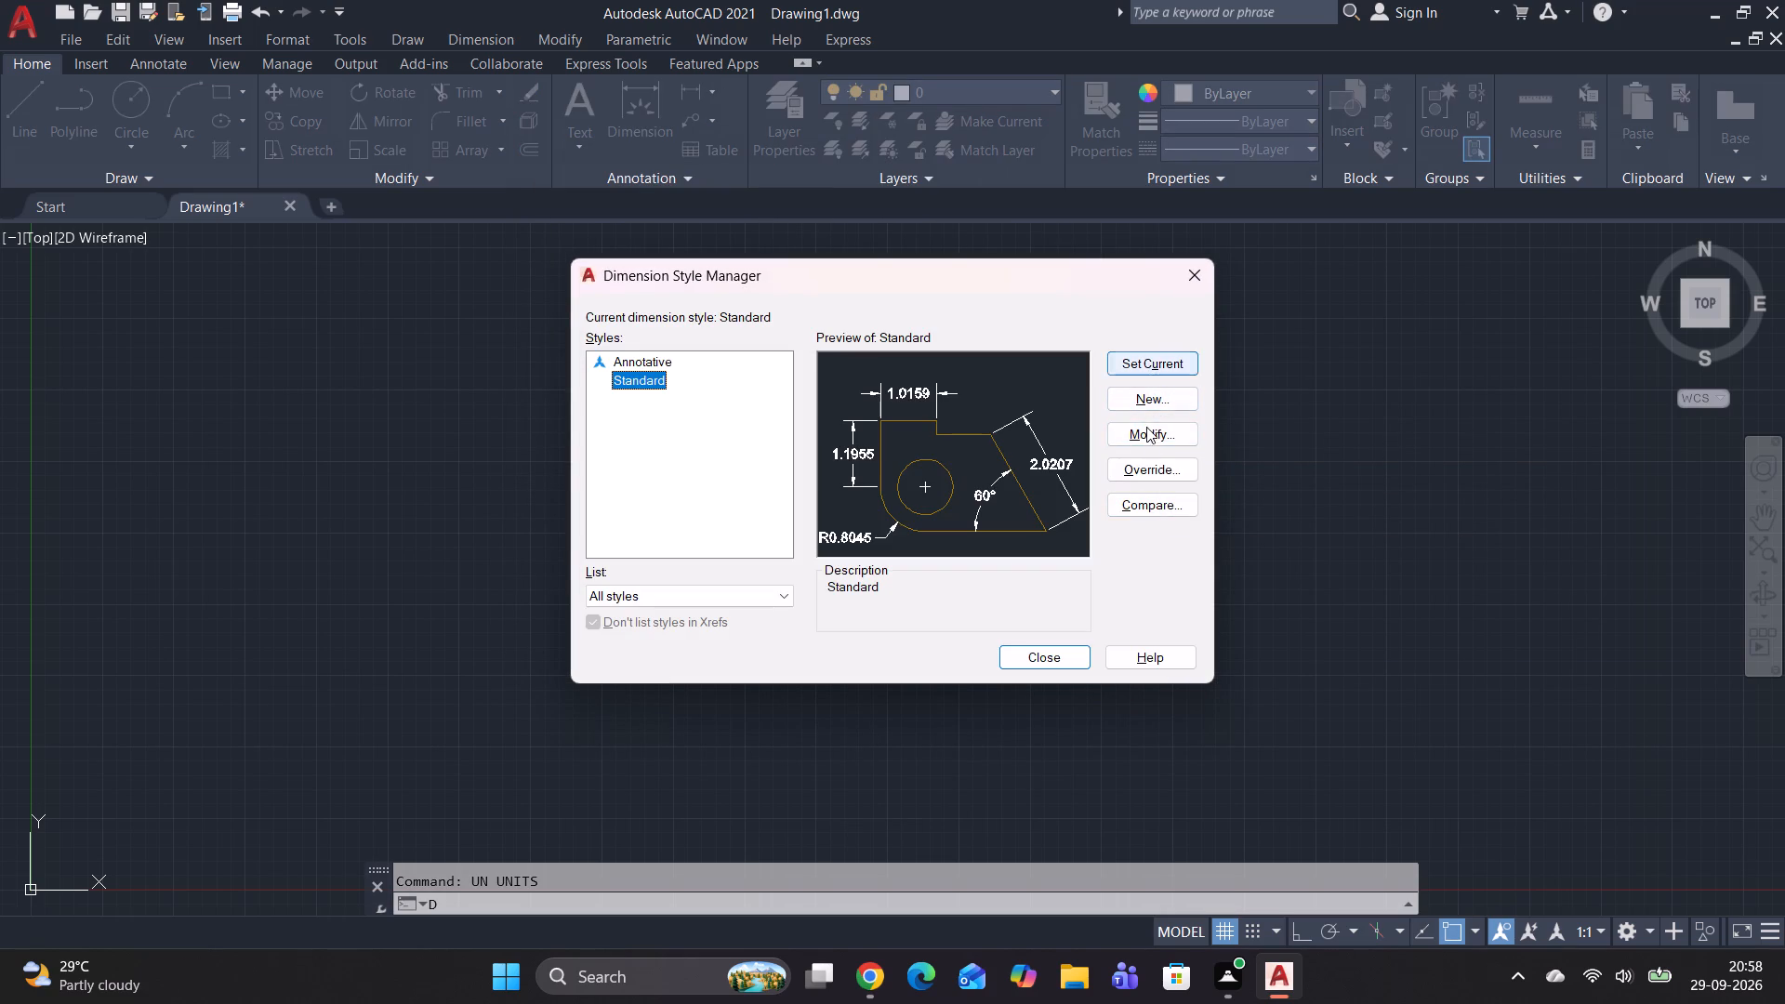
click(1147, 445)
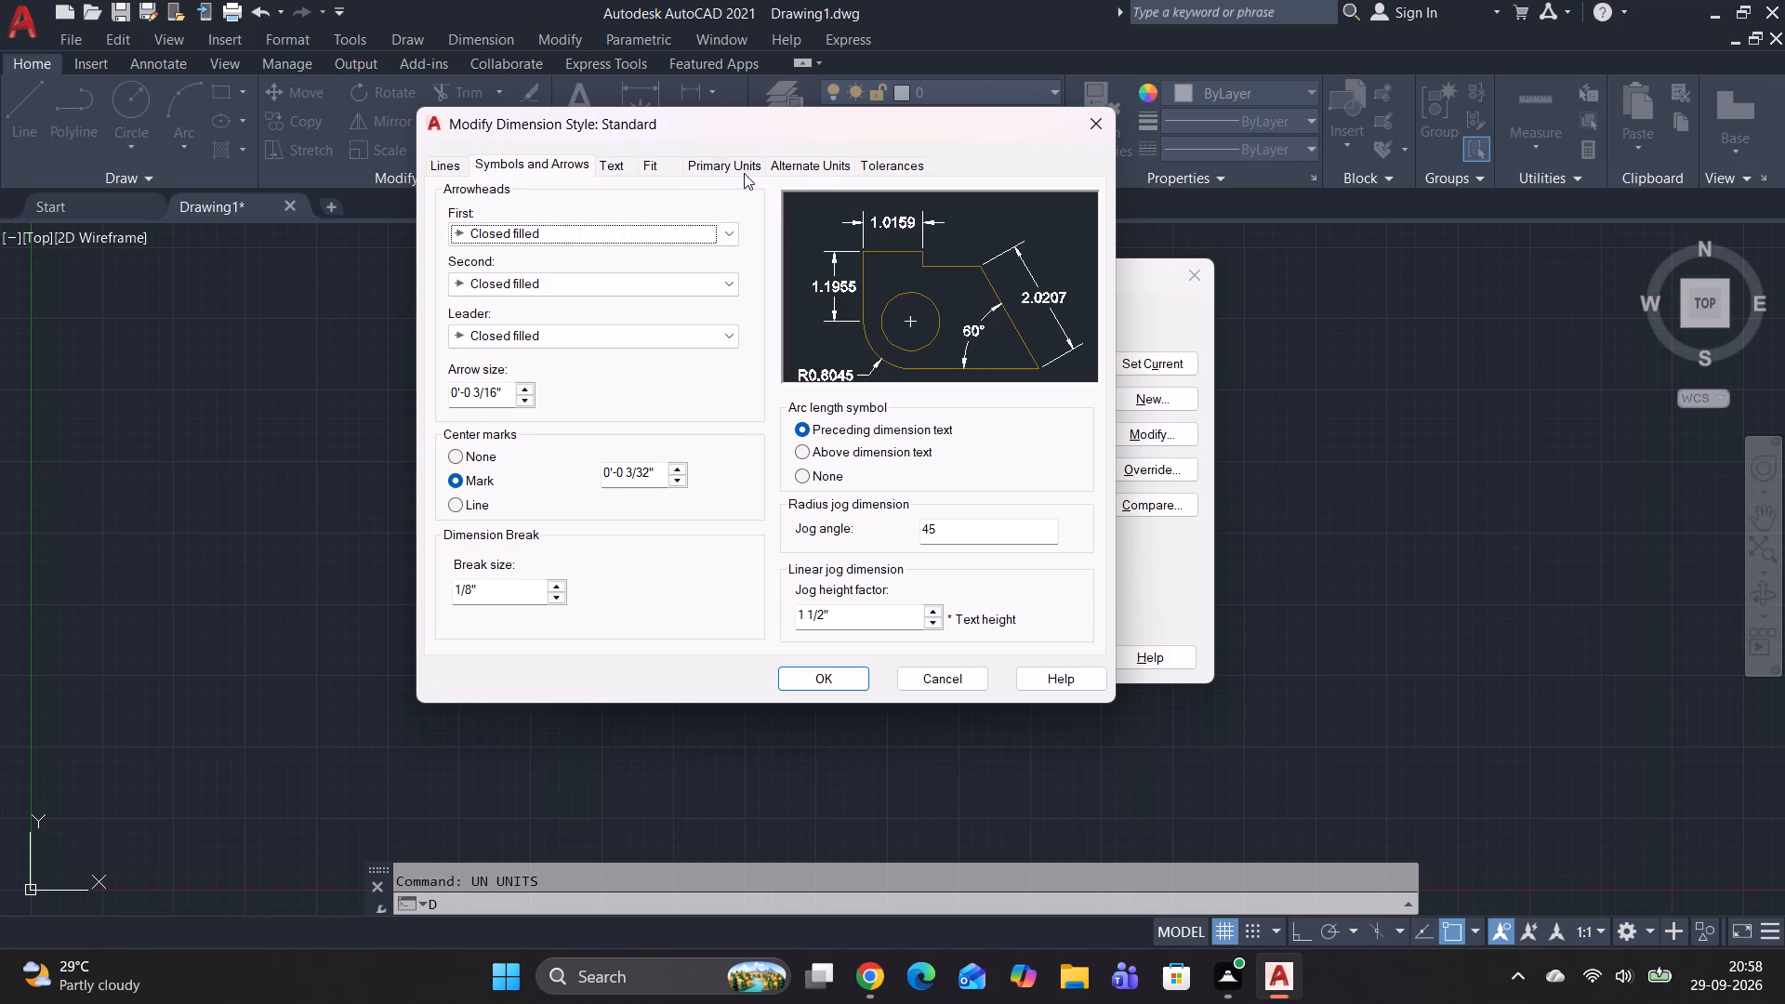
click(739, 167)
click(708, 206)
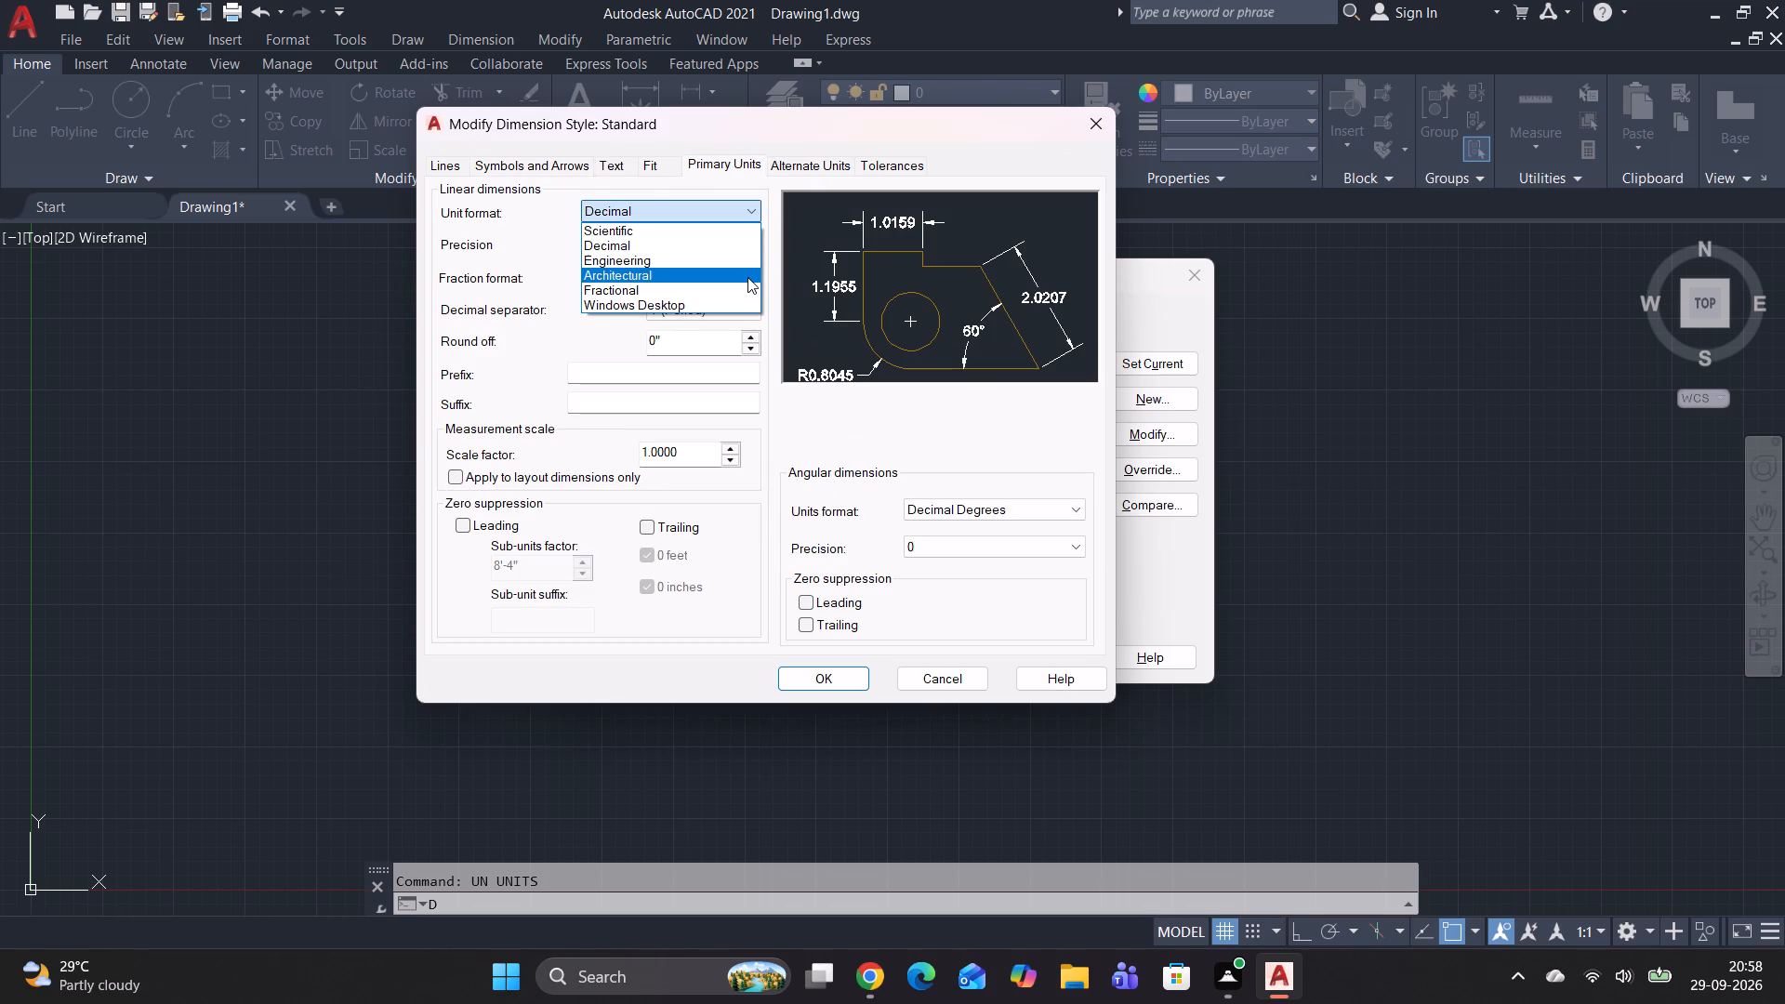
click(747, 277)
click(856, 674)
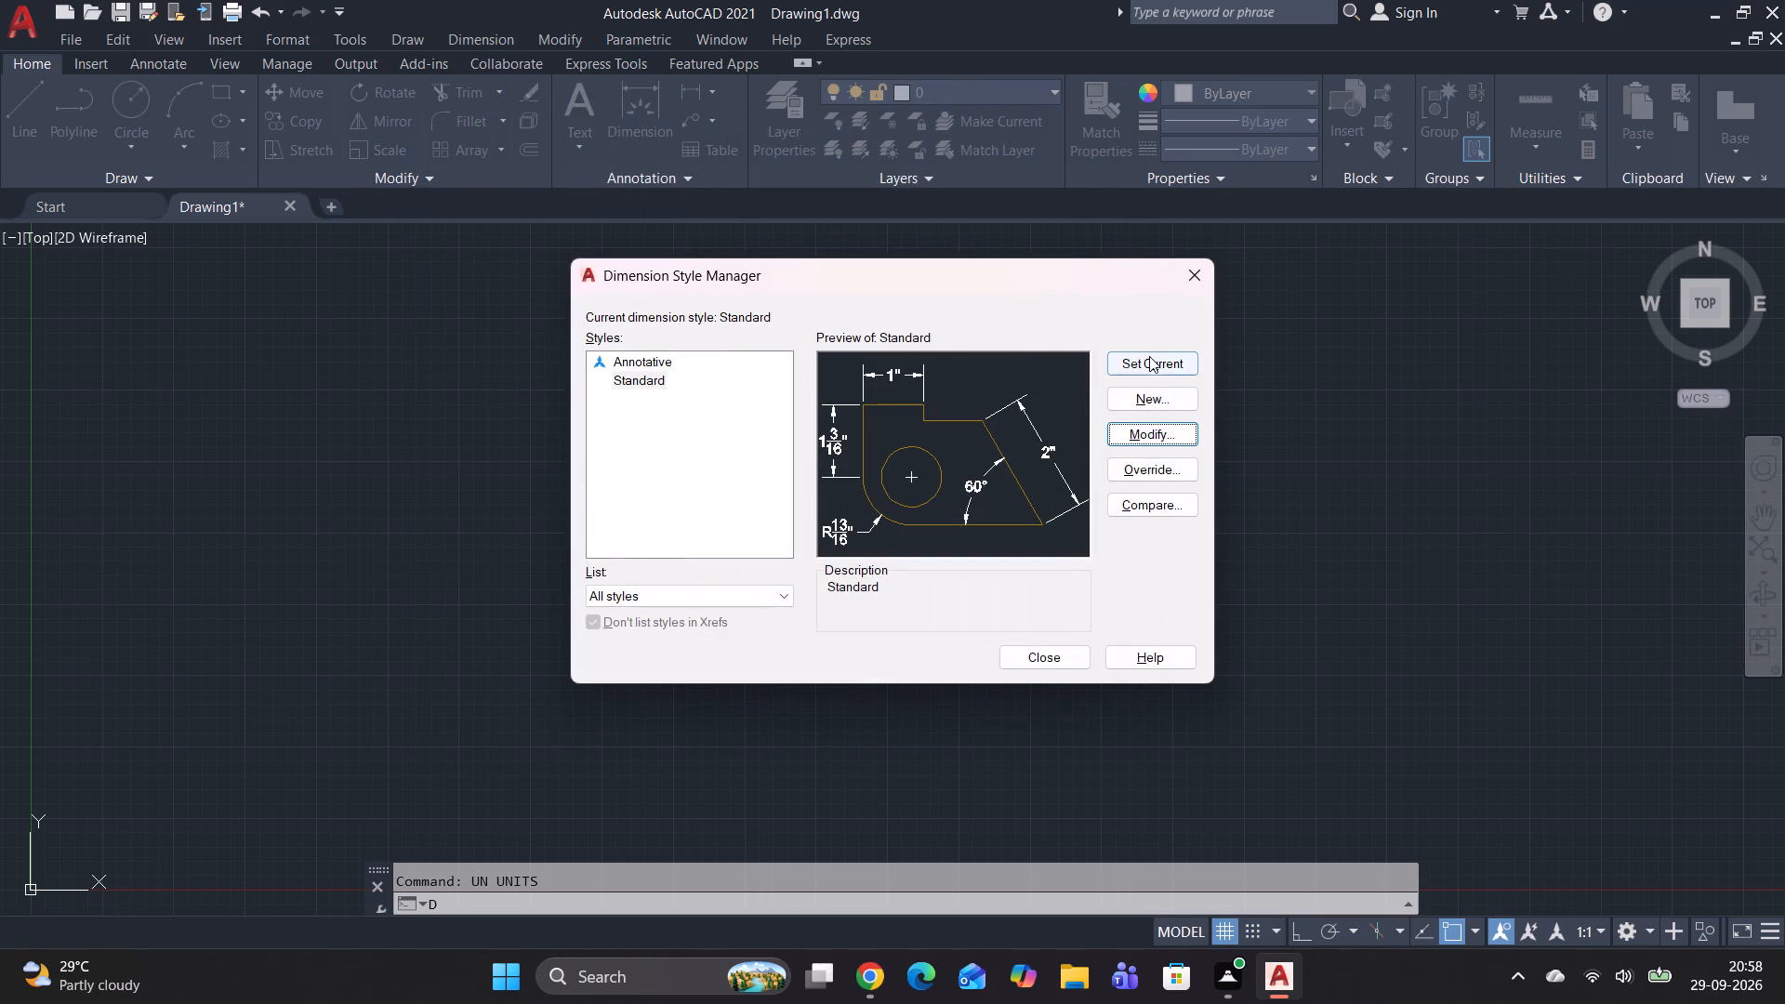
double_click(1149, 356)
click(1059, 654)
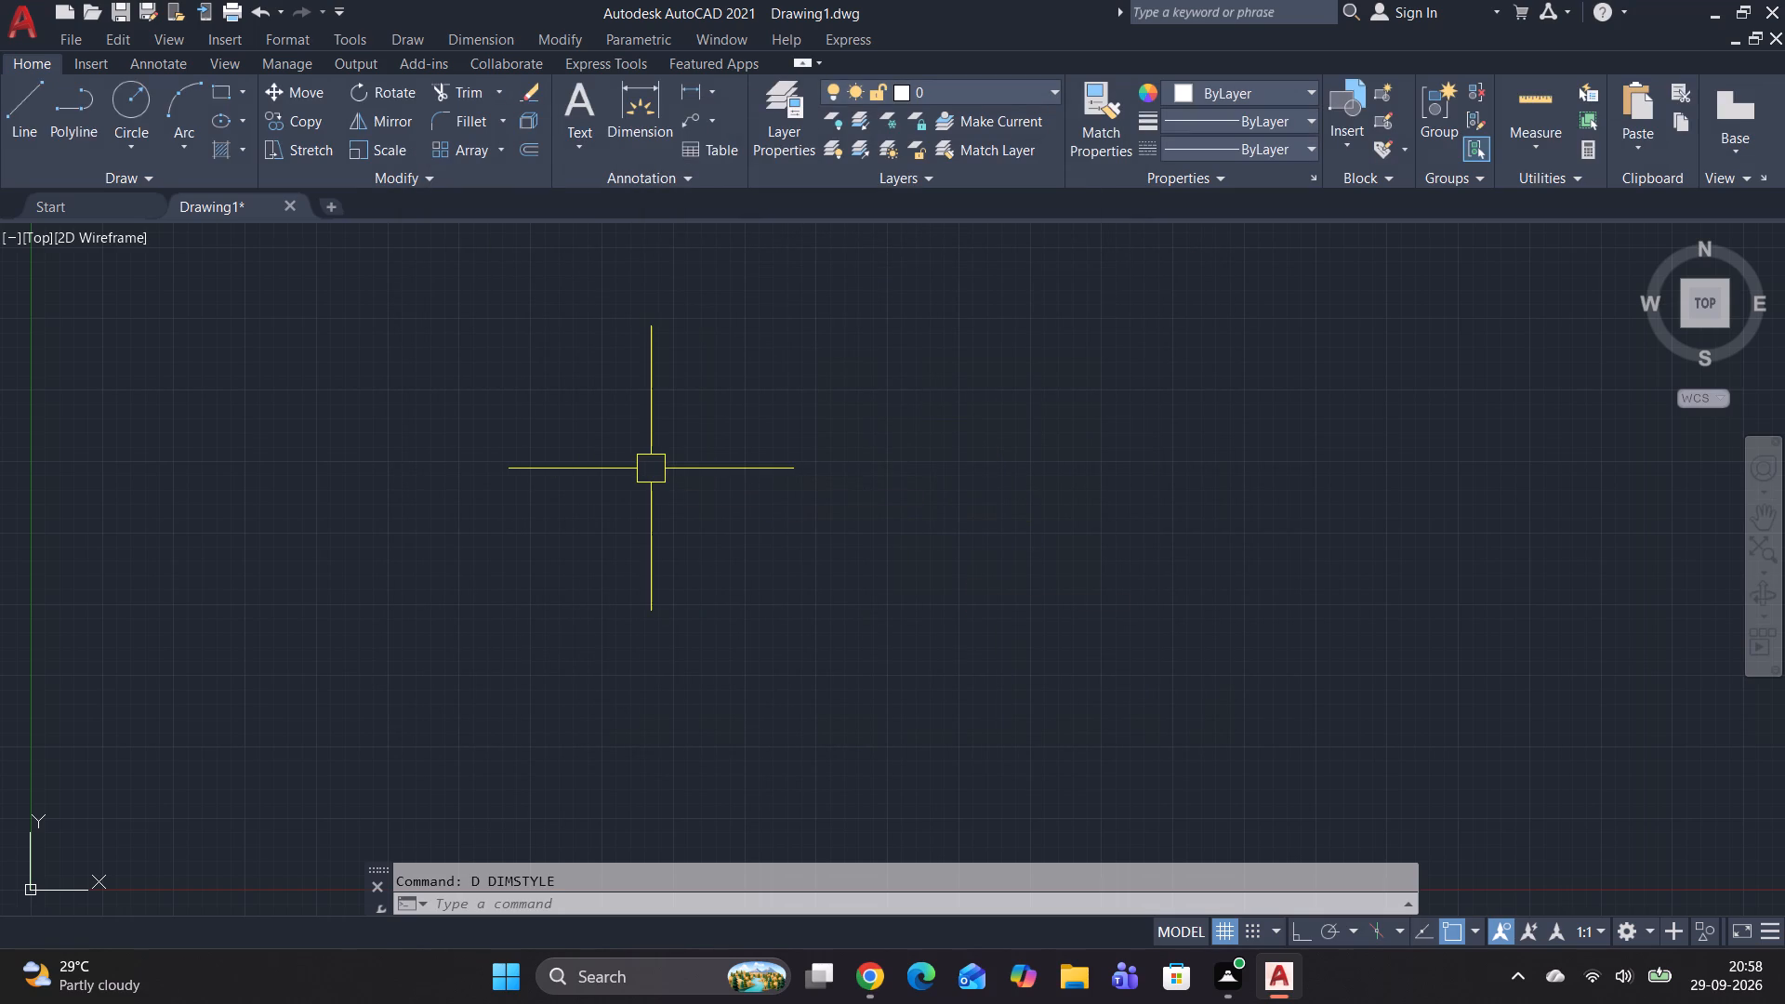
Turn on Ortho mode during a trial horizontal line, and abandon the line.
text(l)
key(space)
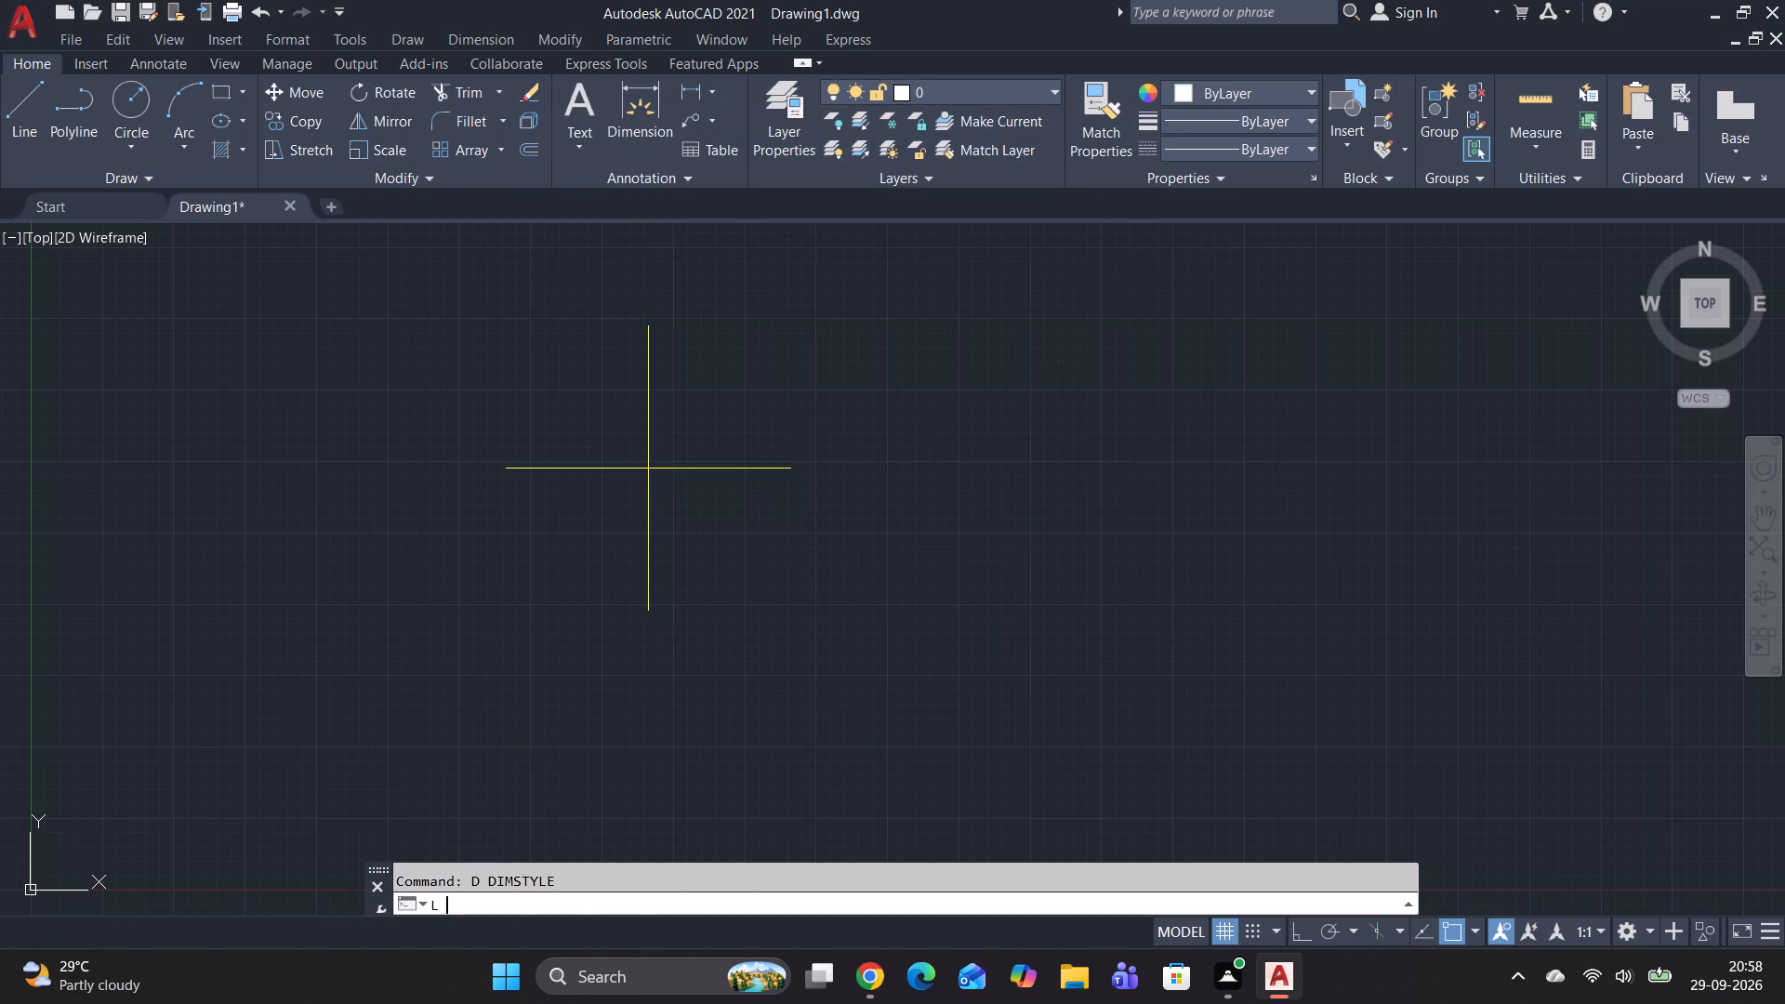
click(447, 438)
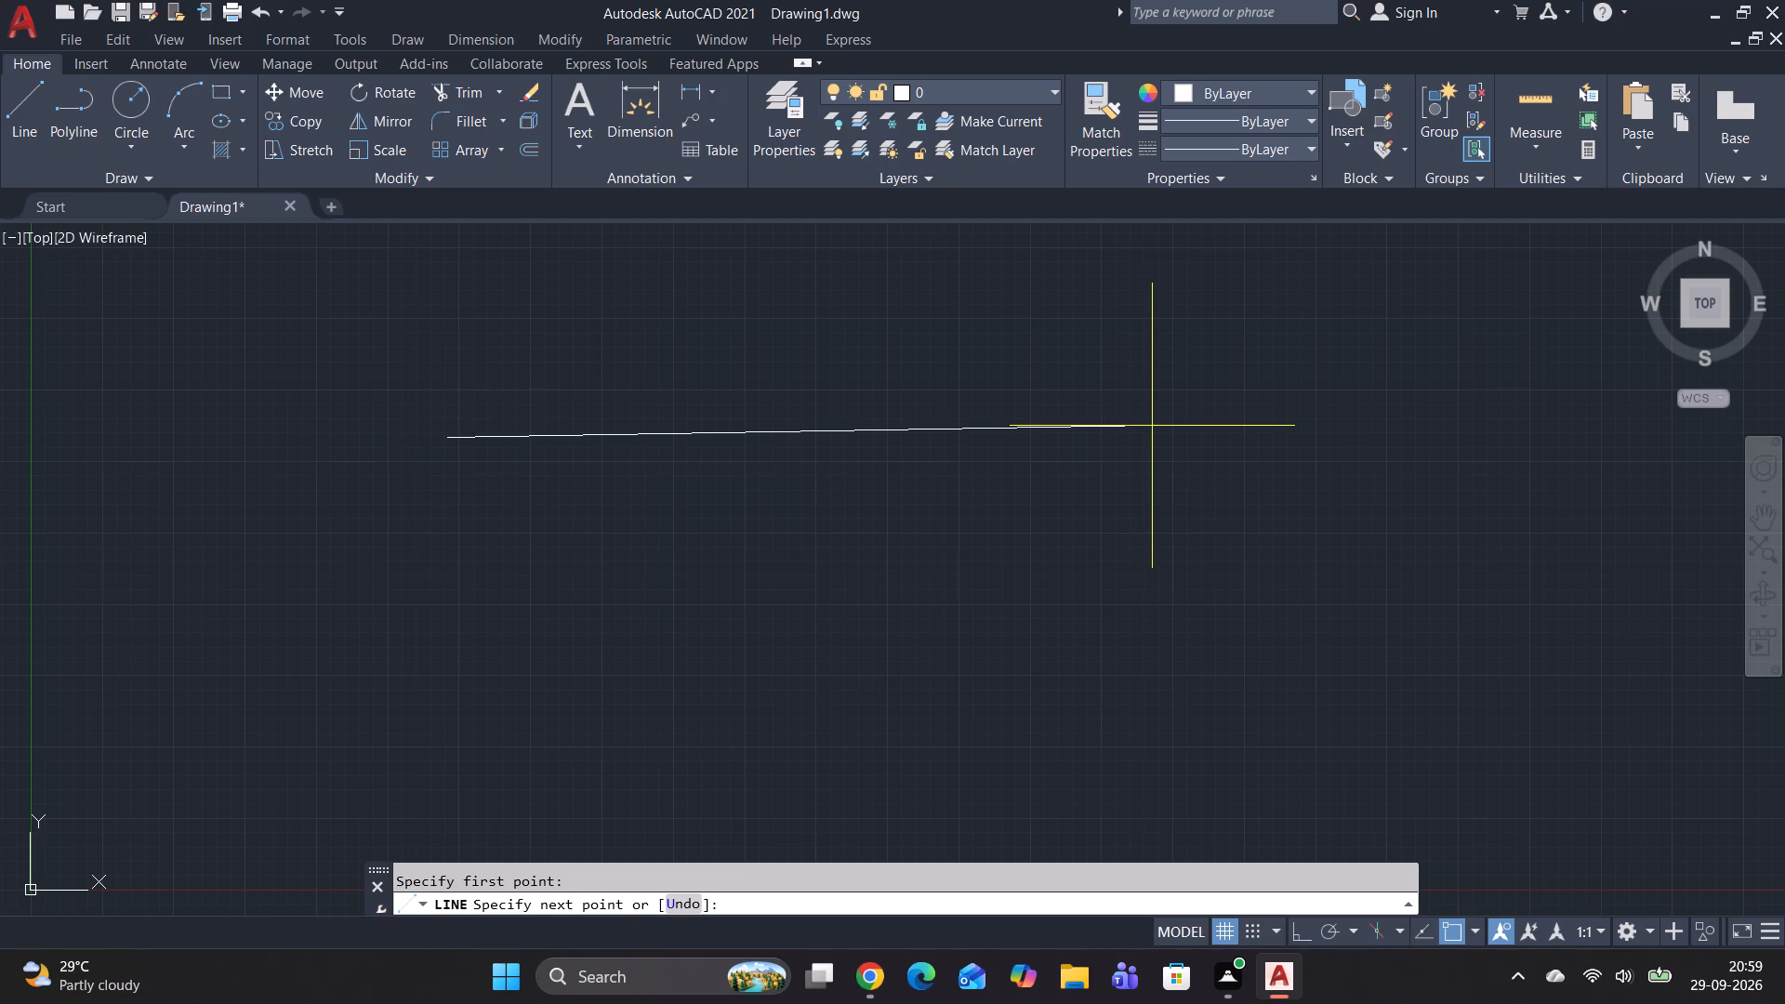
key(F8)
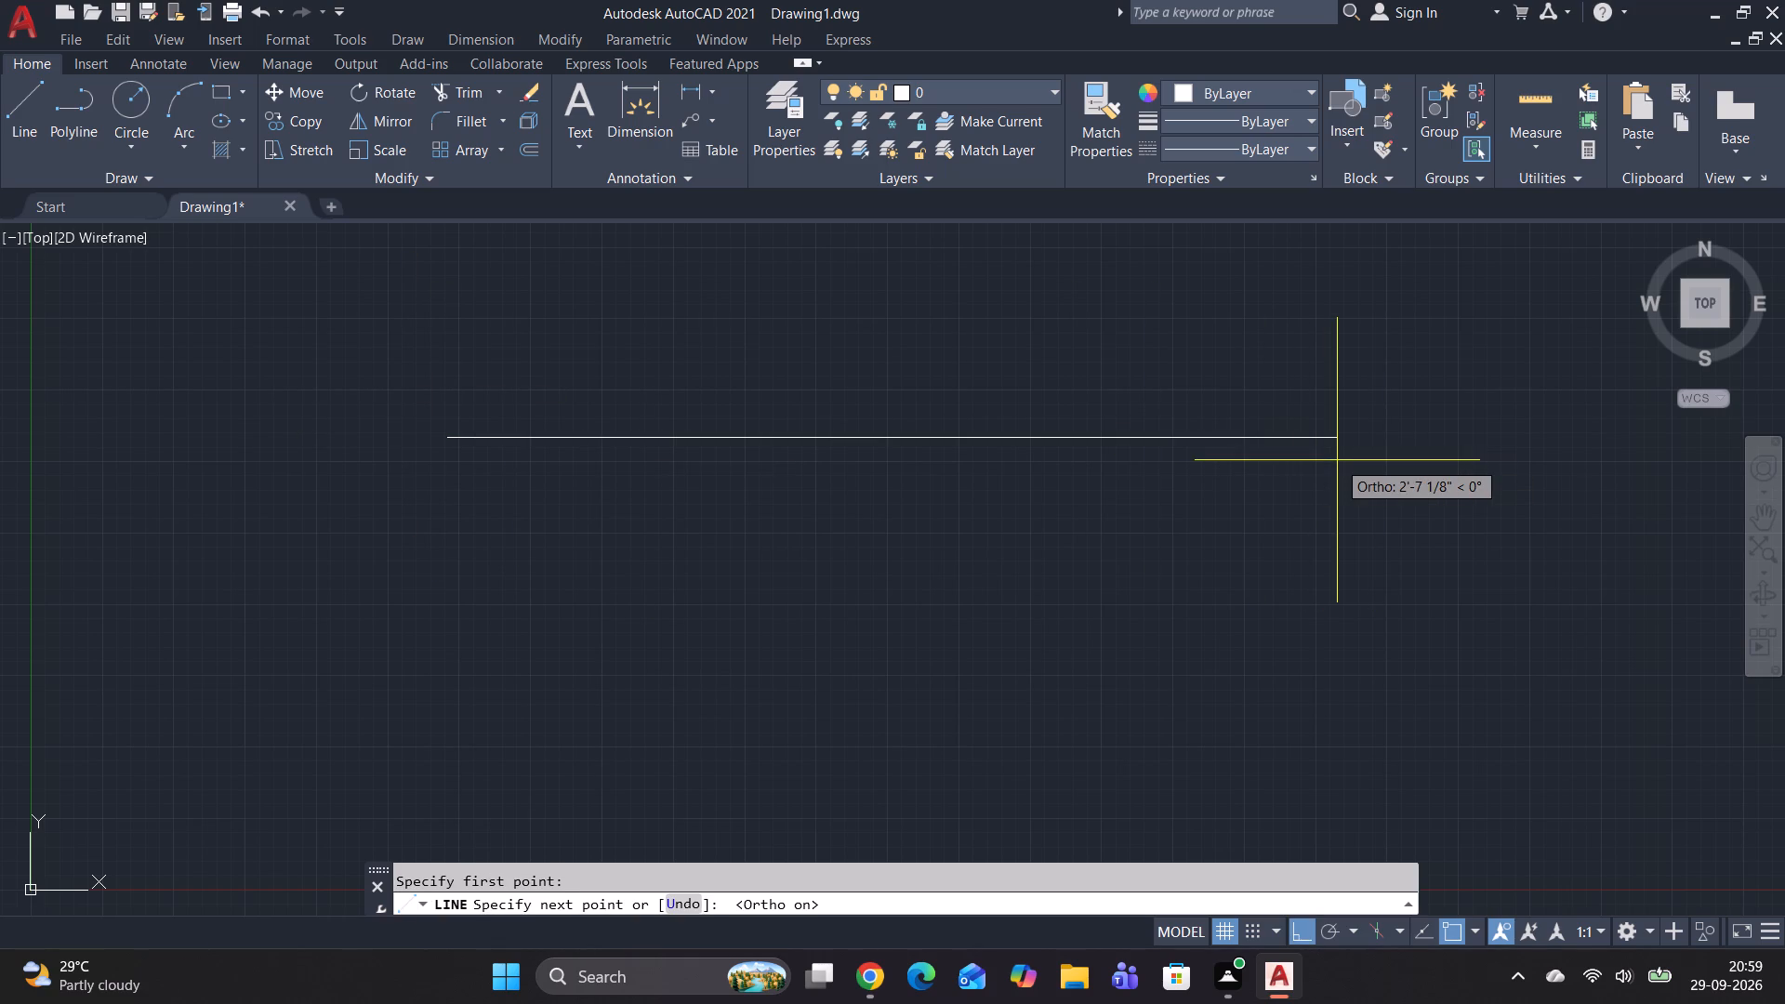
key(Escape)
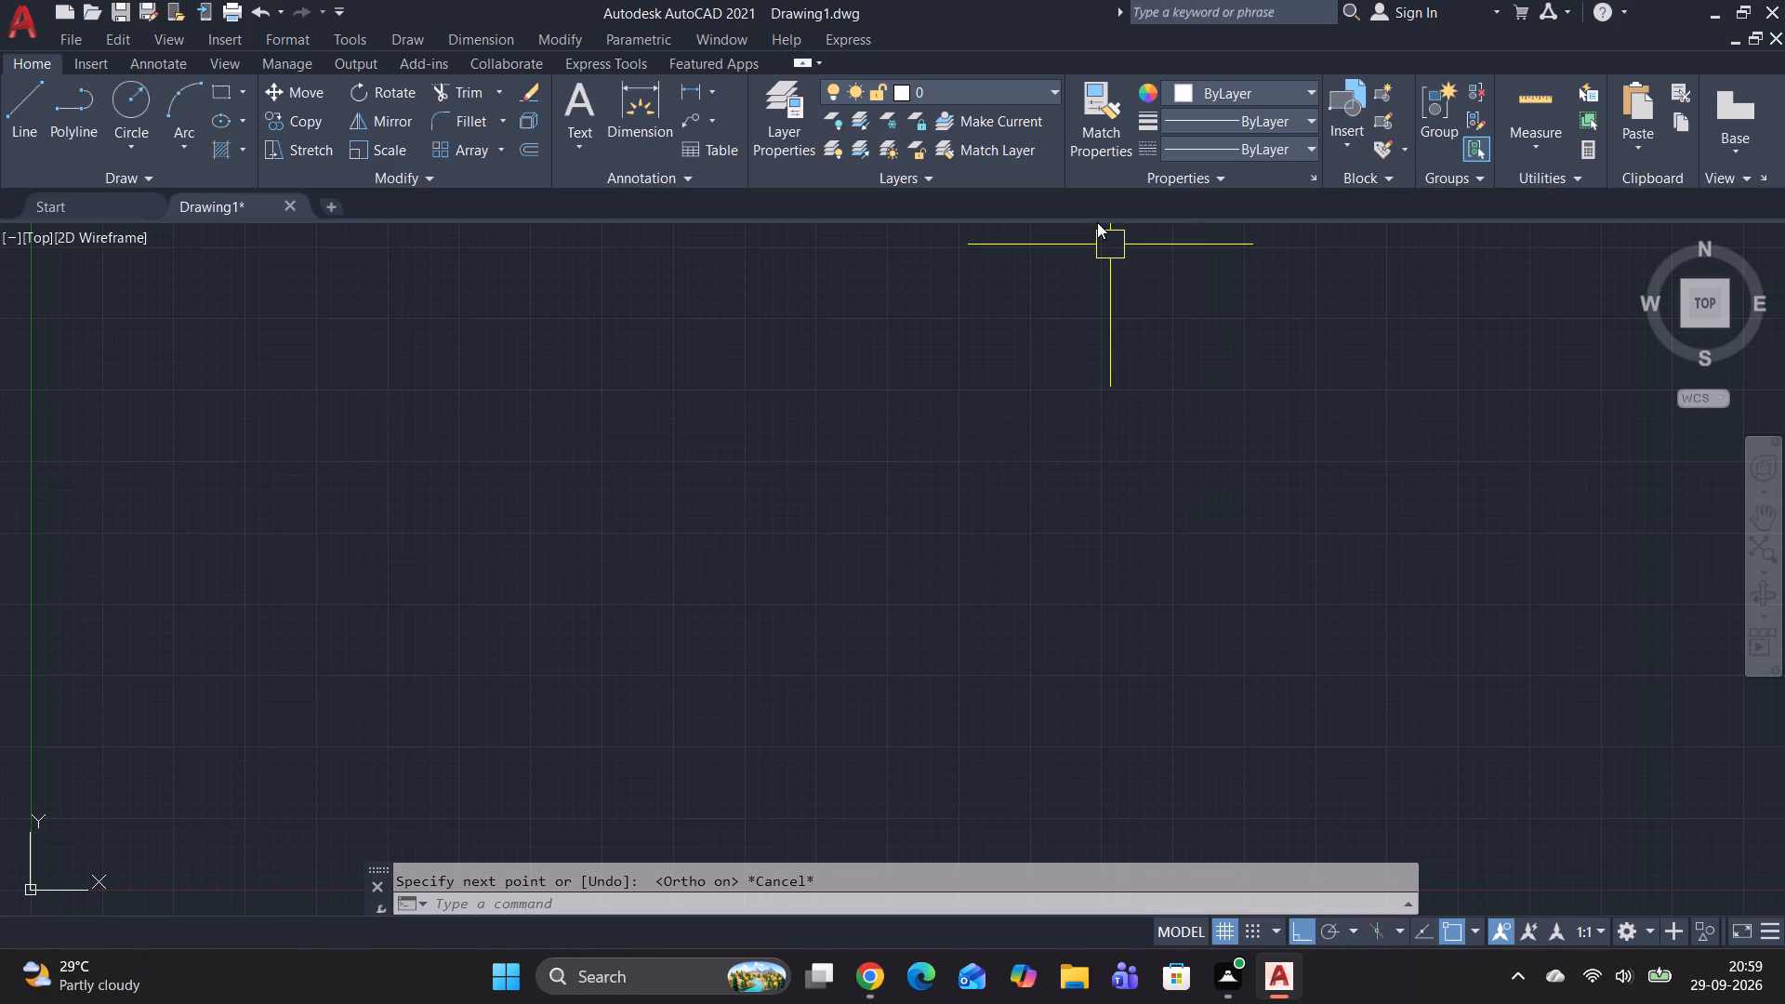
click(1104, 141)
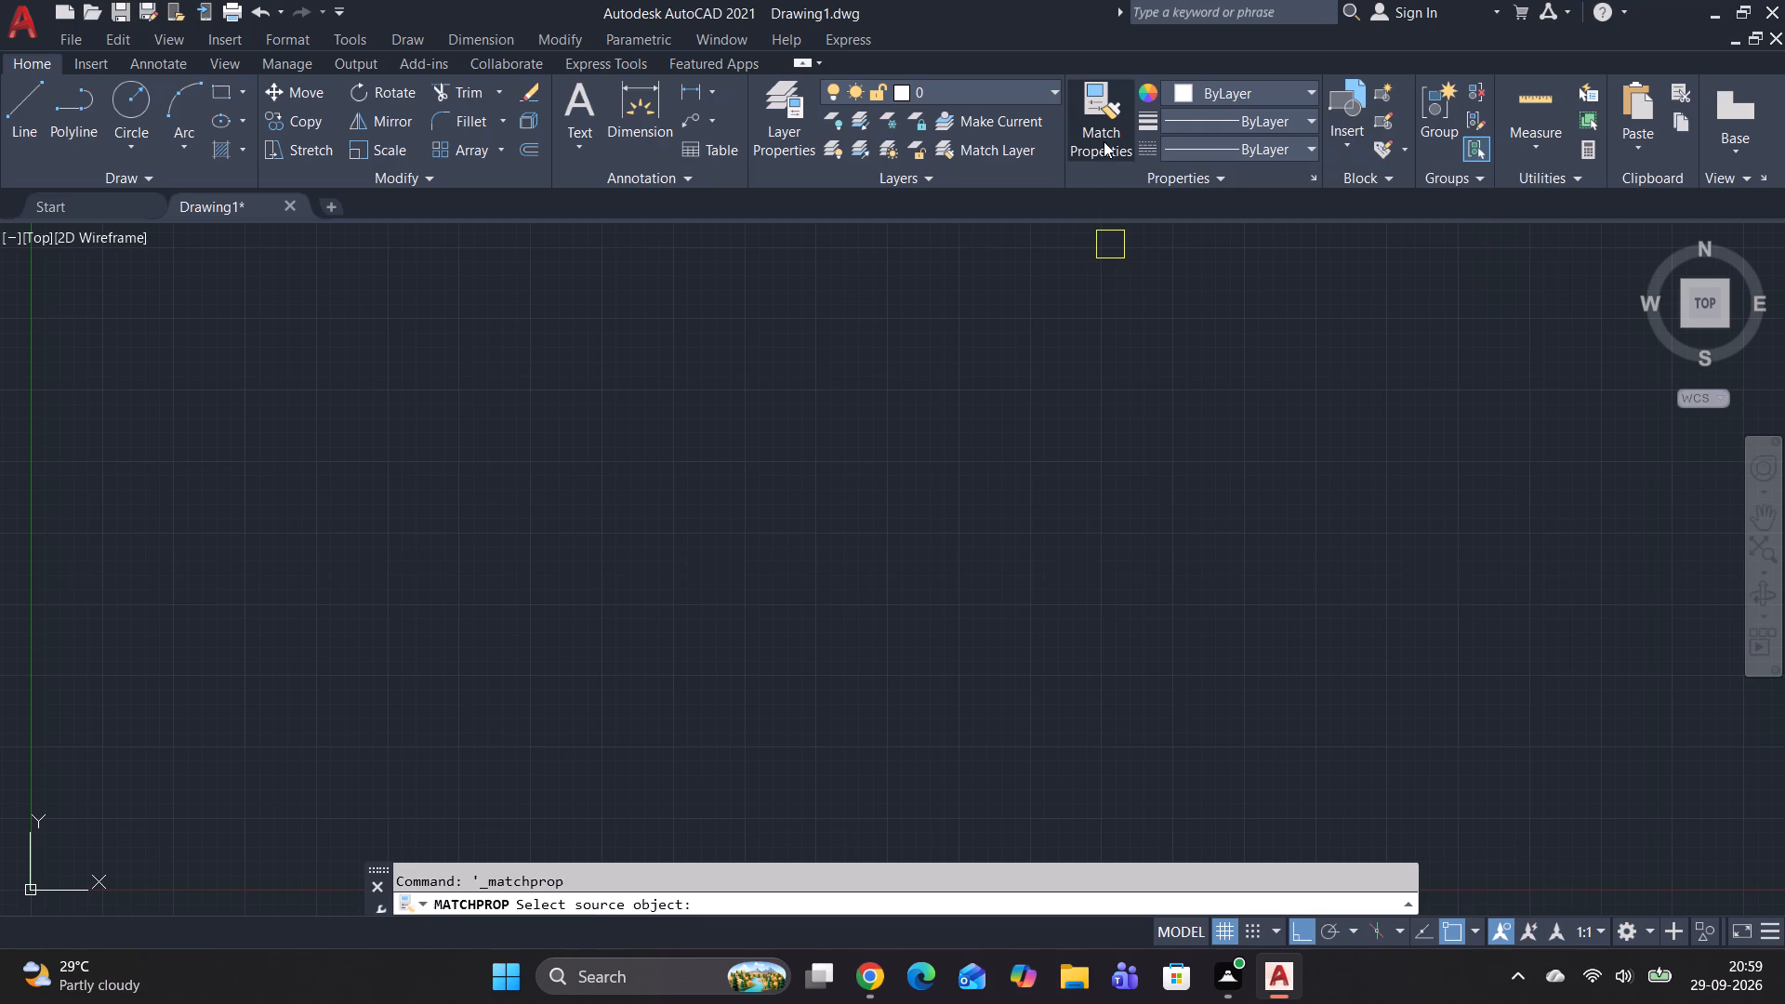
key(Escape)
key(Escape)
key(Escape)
Create a new layer named walls and set its colour to index colour 240.
double_click(769, 103)
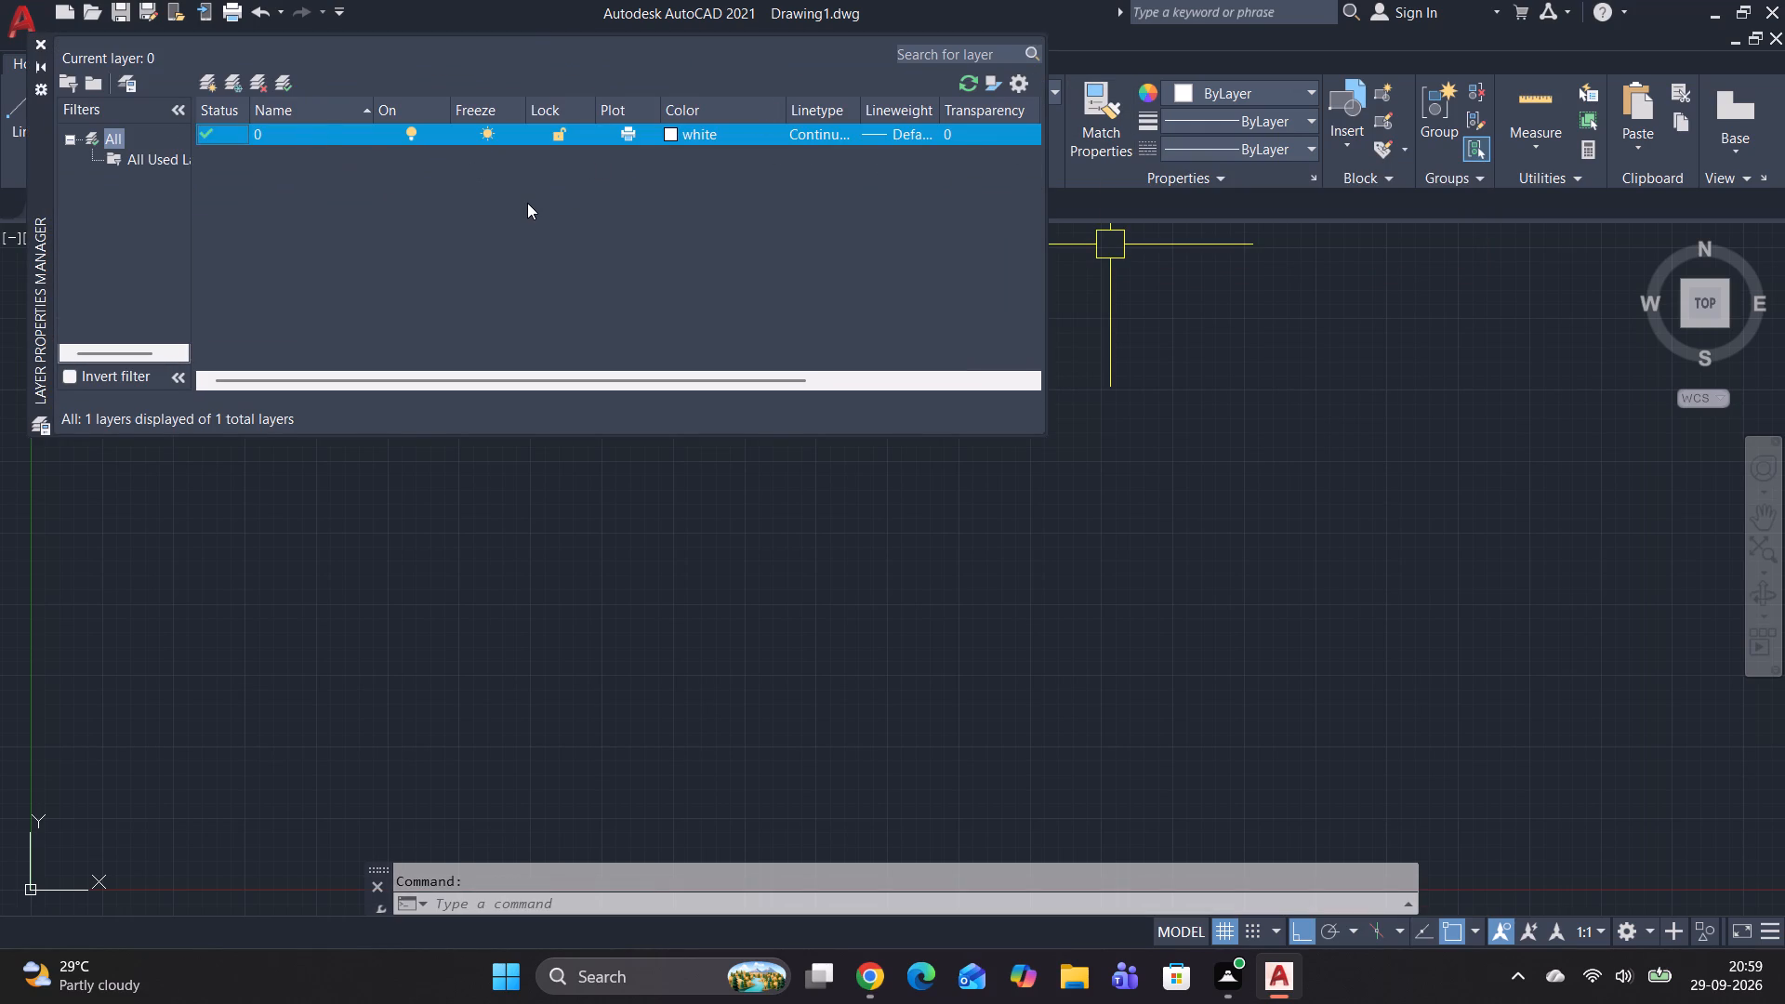
key(Return)
key(Return)
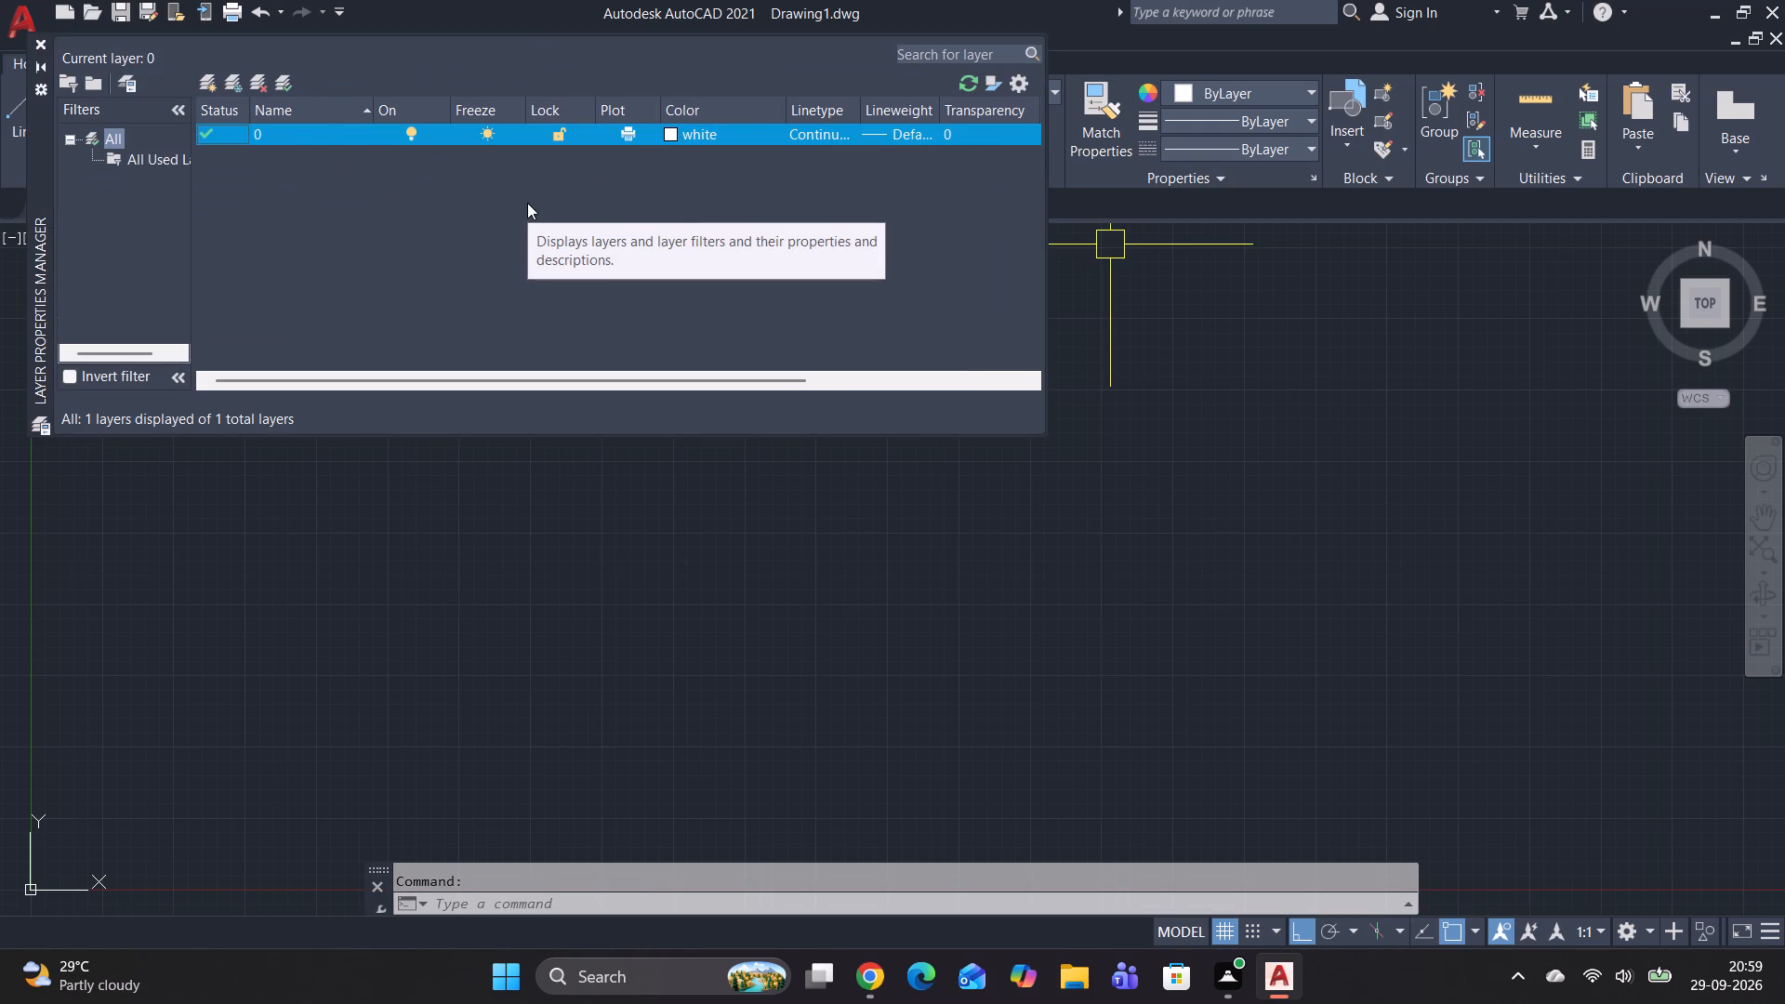
click(339, 130)
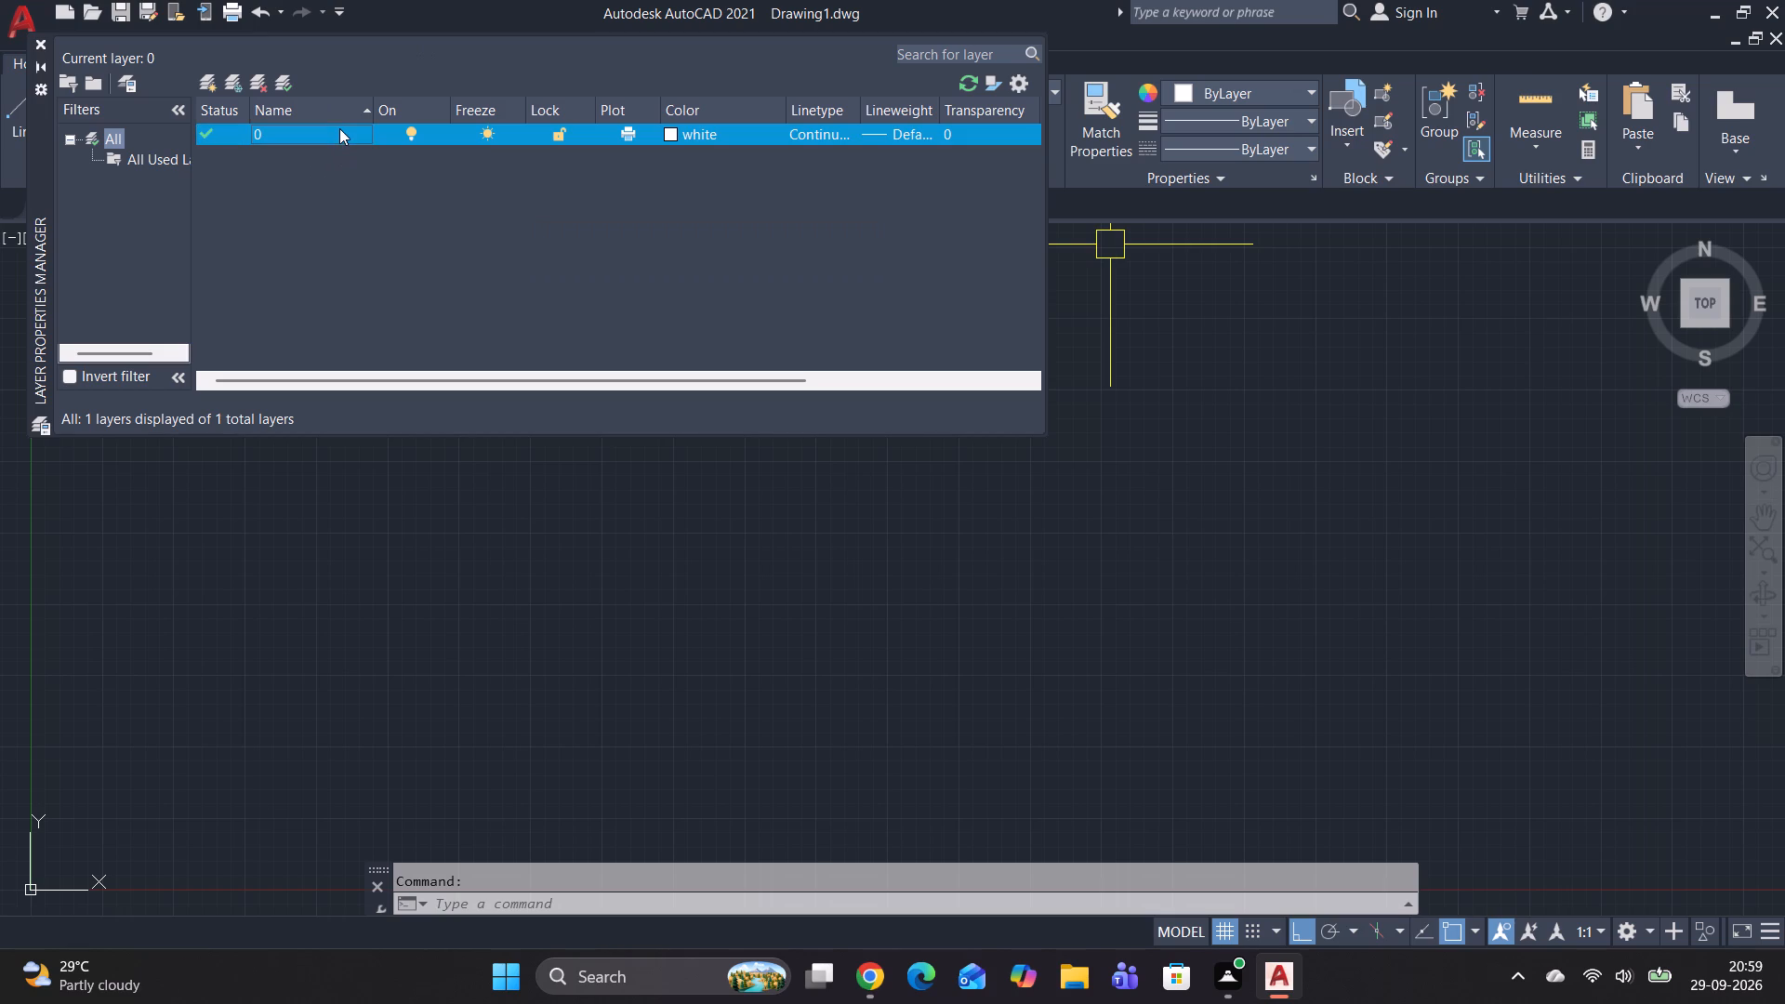
key(Return)
key(BackSpace)
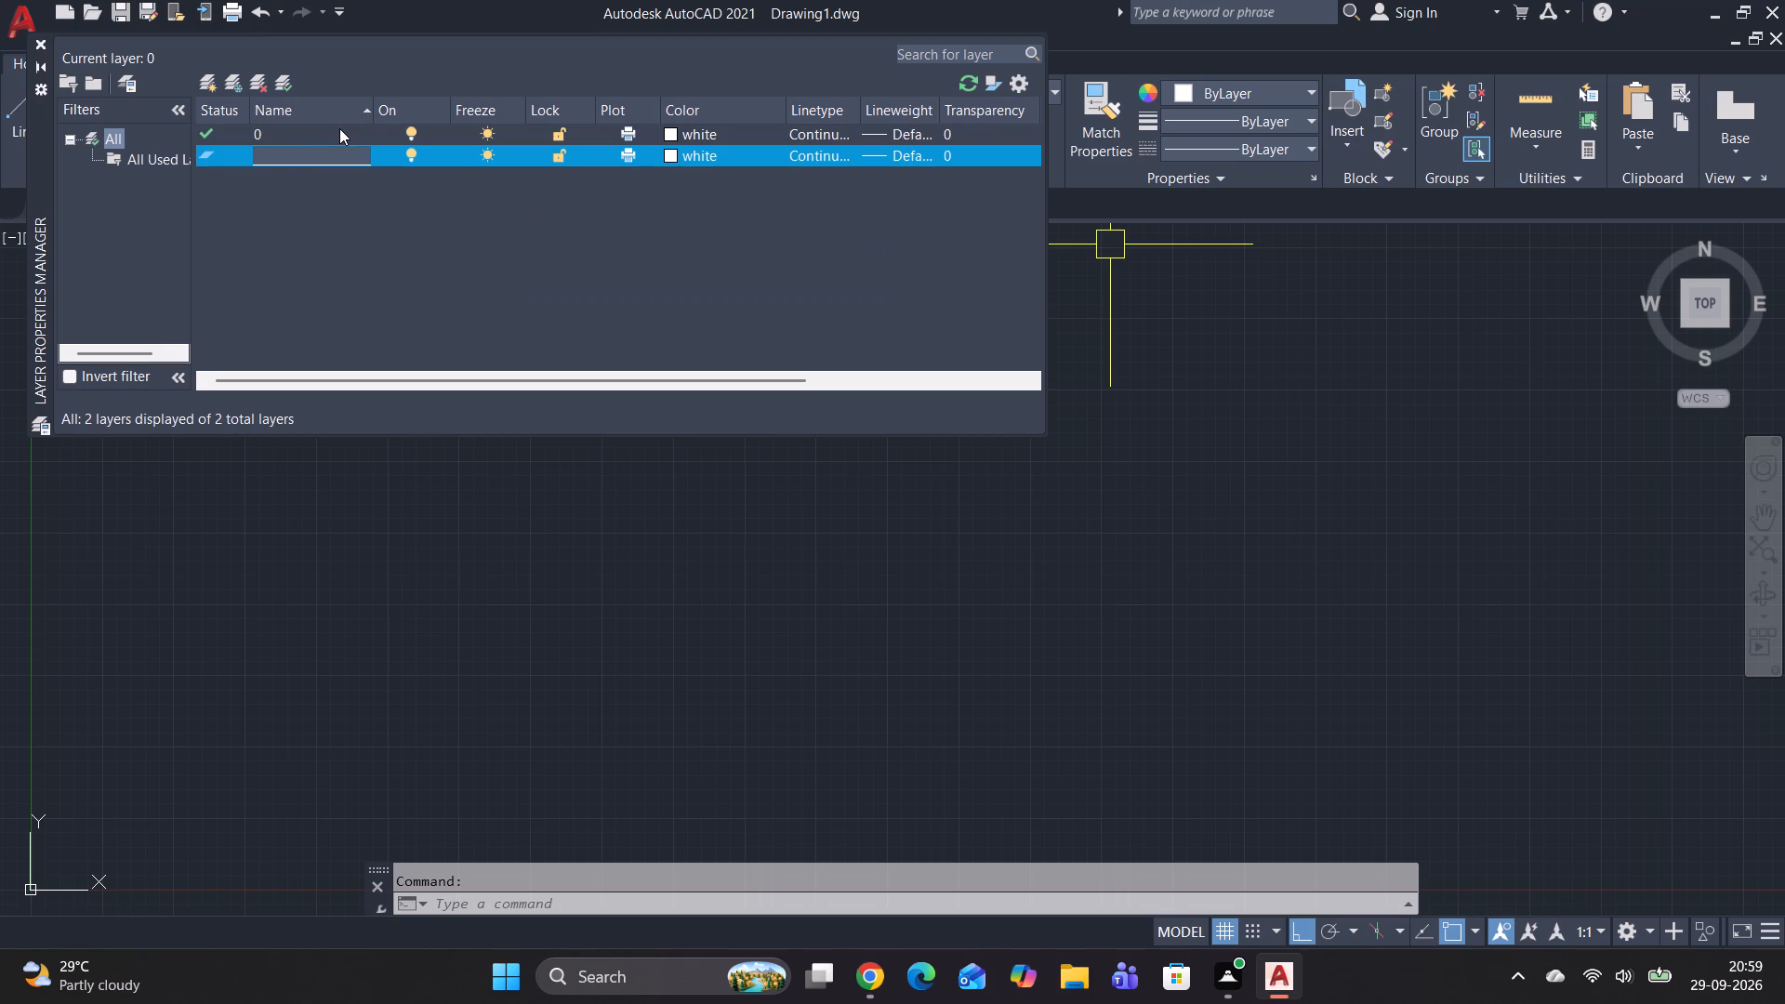
text(walls)
click(673, 154)
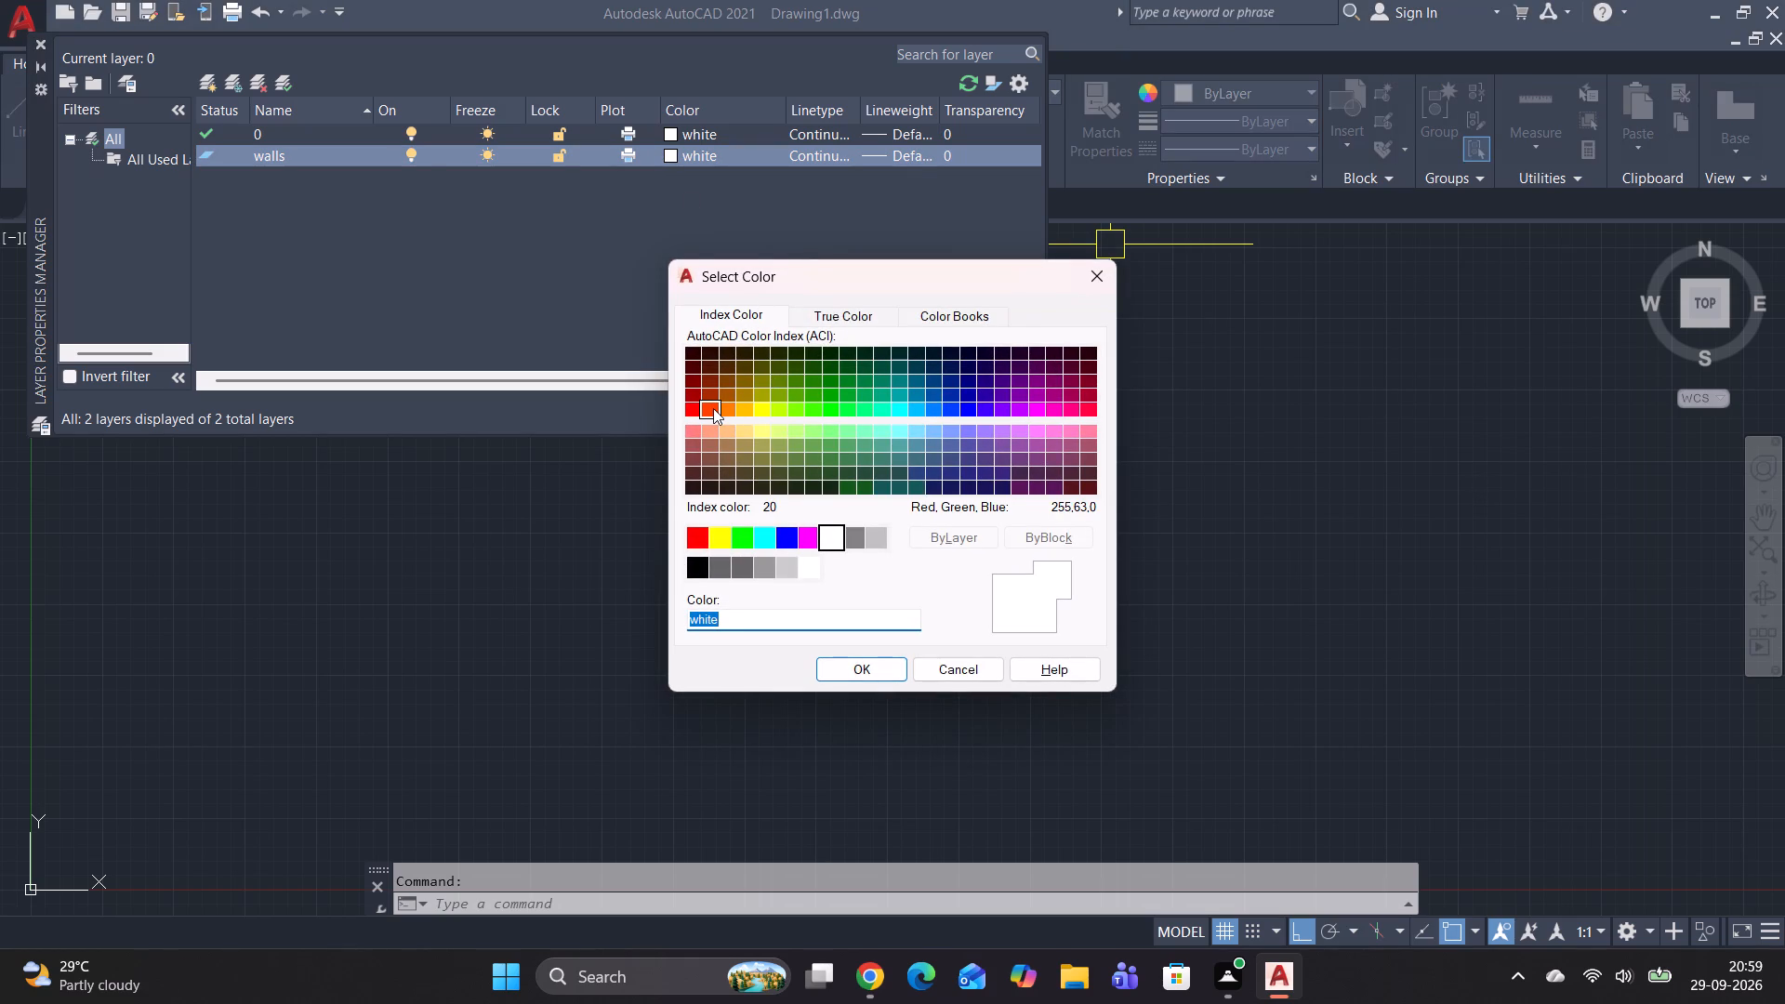
click(1078, 412)
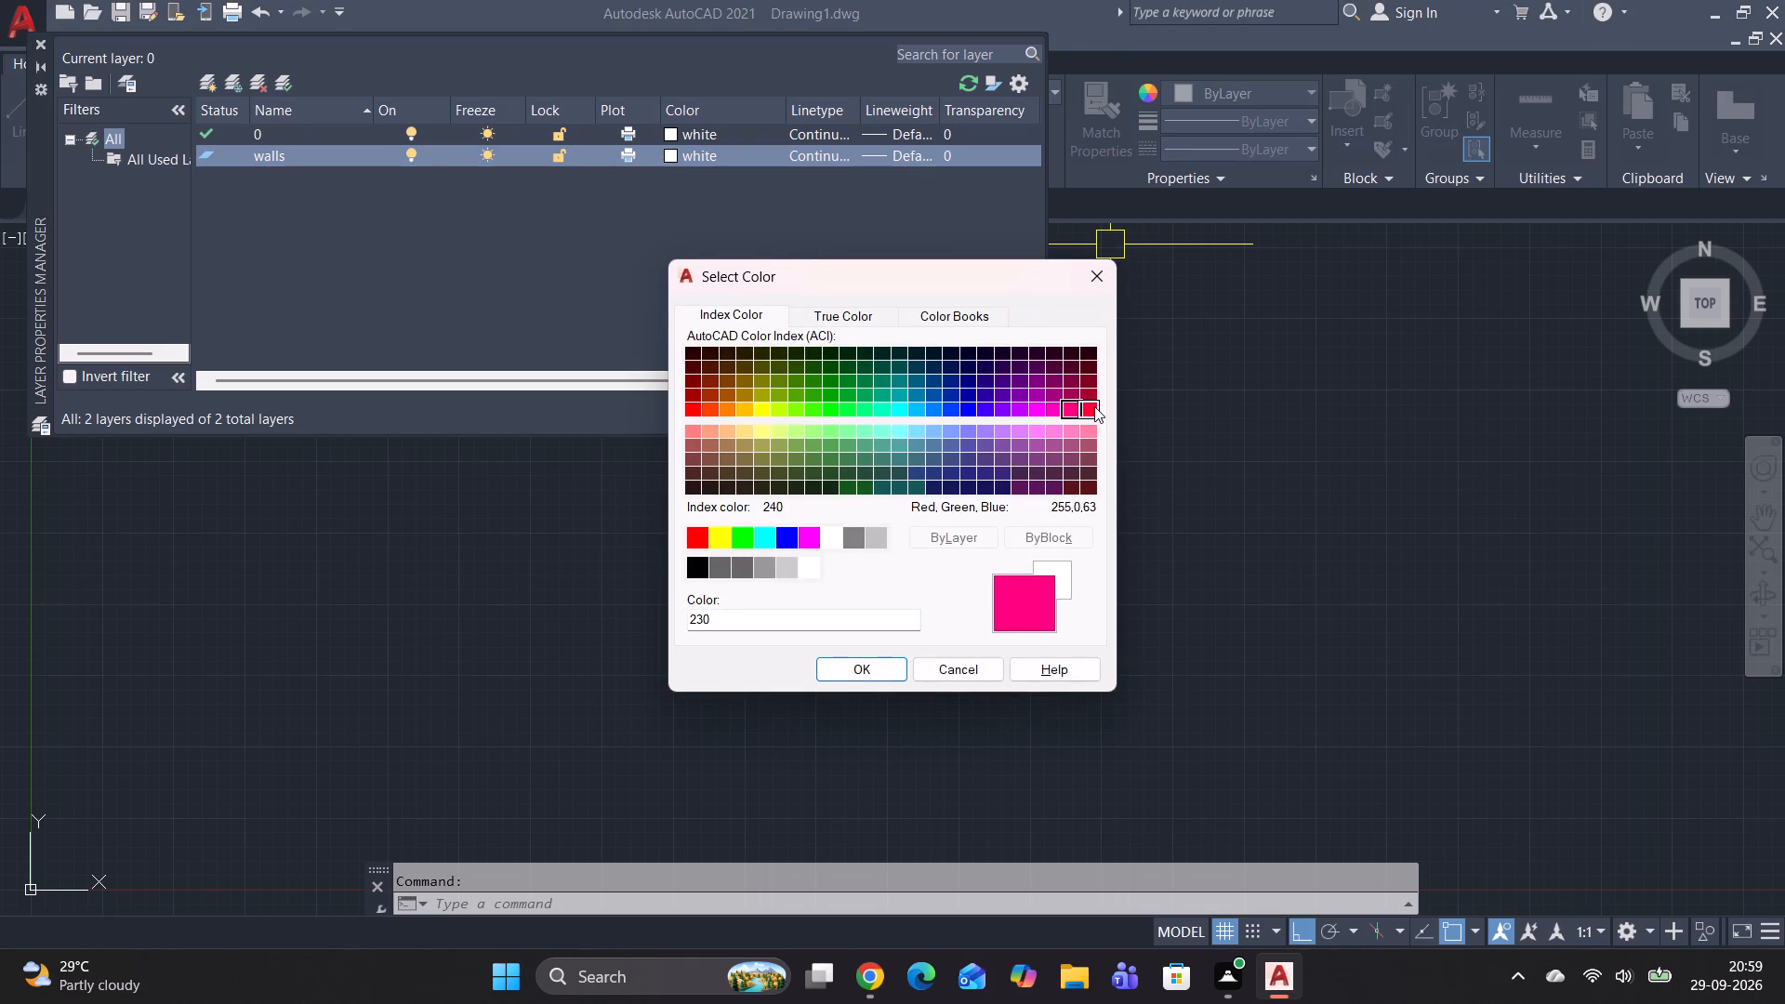
click(1094, 406)
click(874, 678)
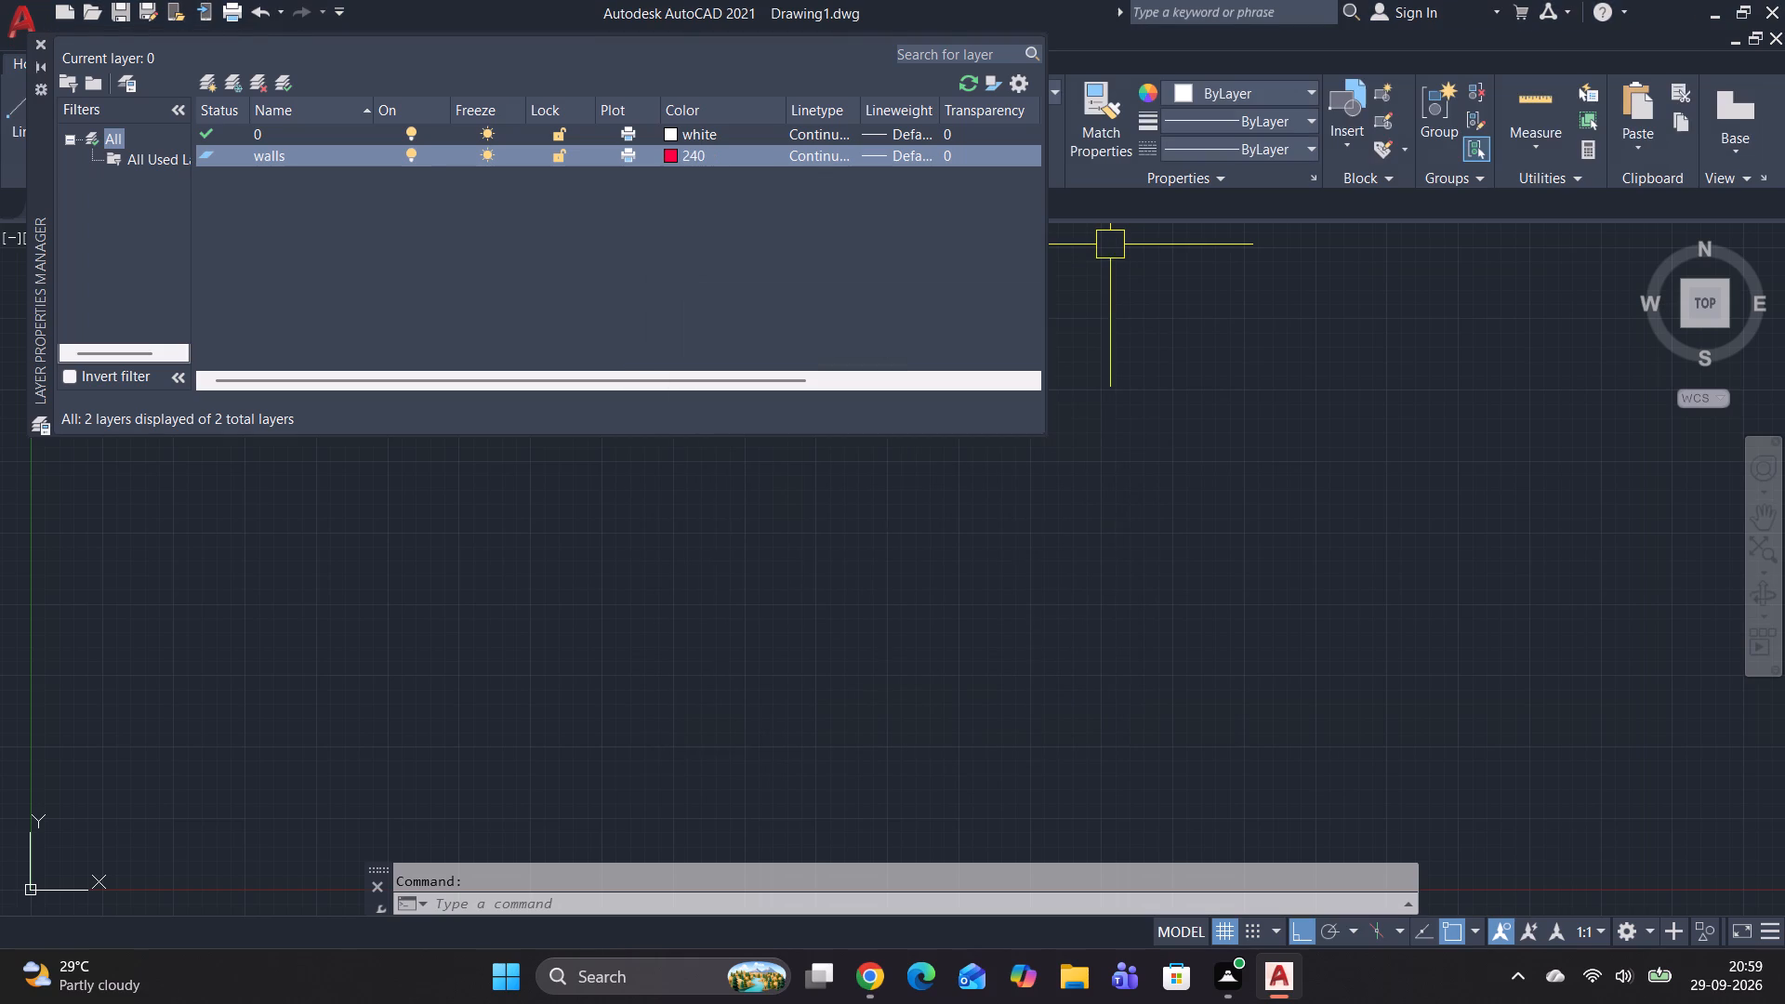
Turn off the walls layer.
key(Return)
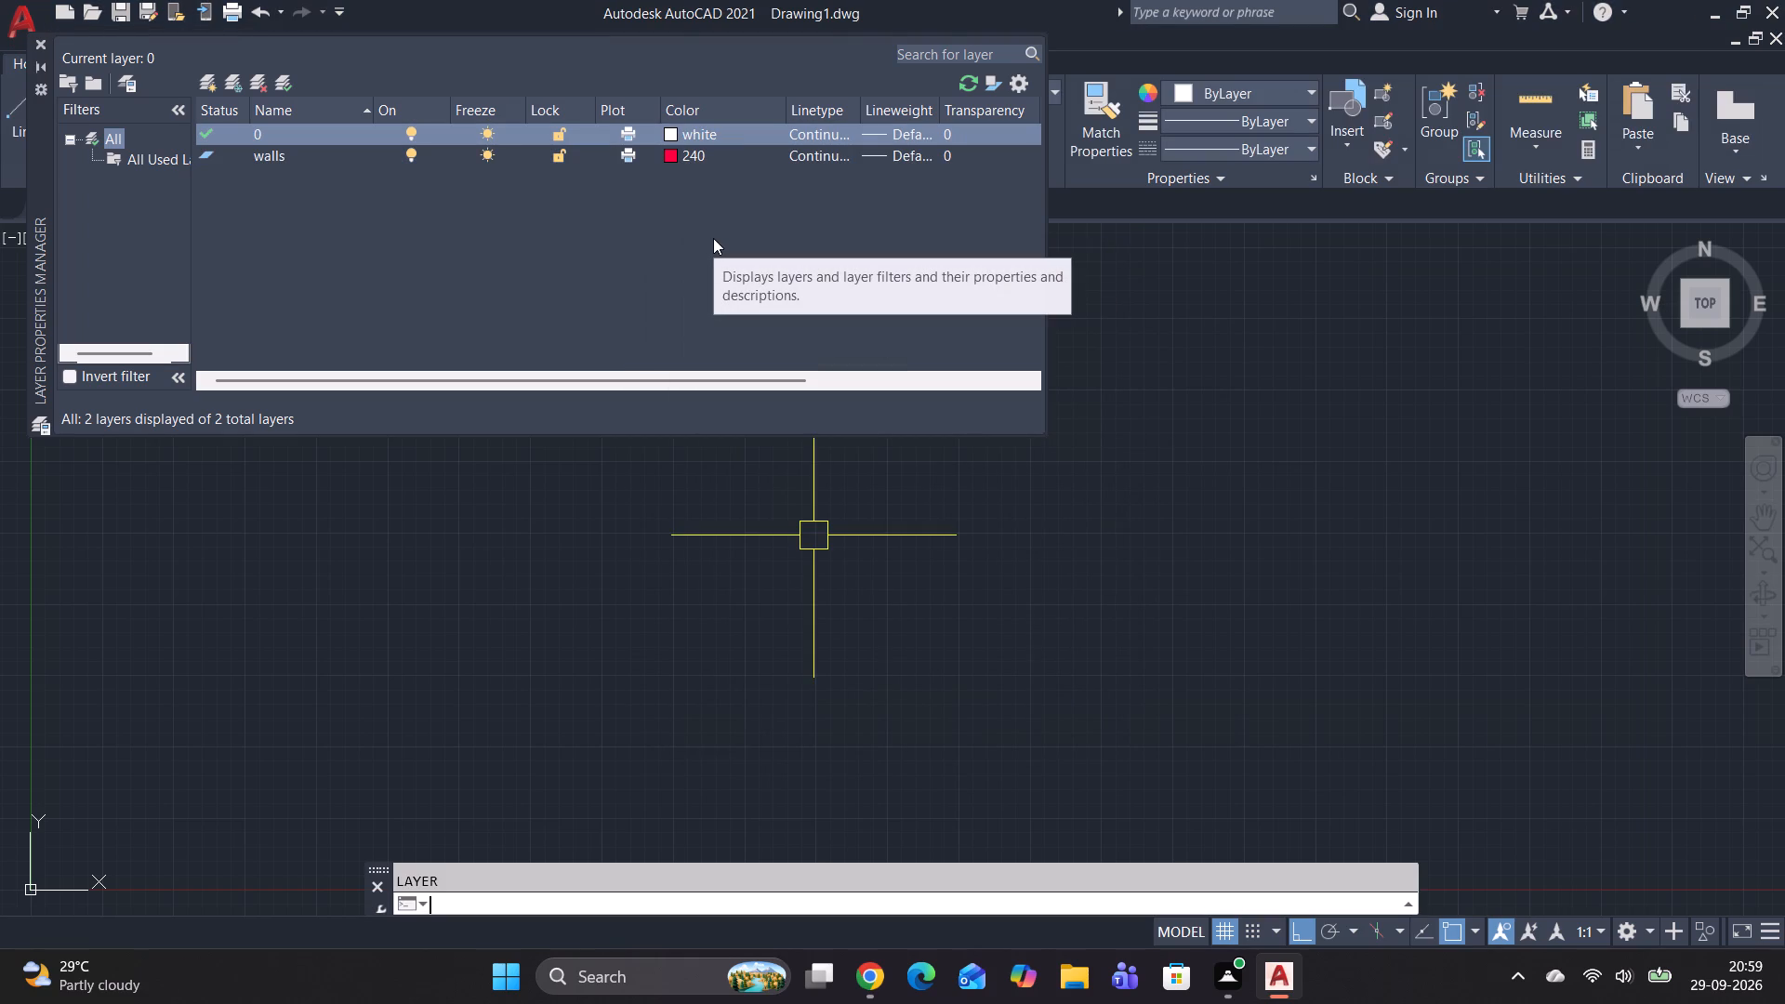
key(Return)
click(386, 152)
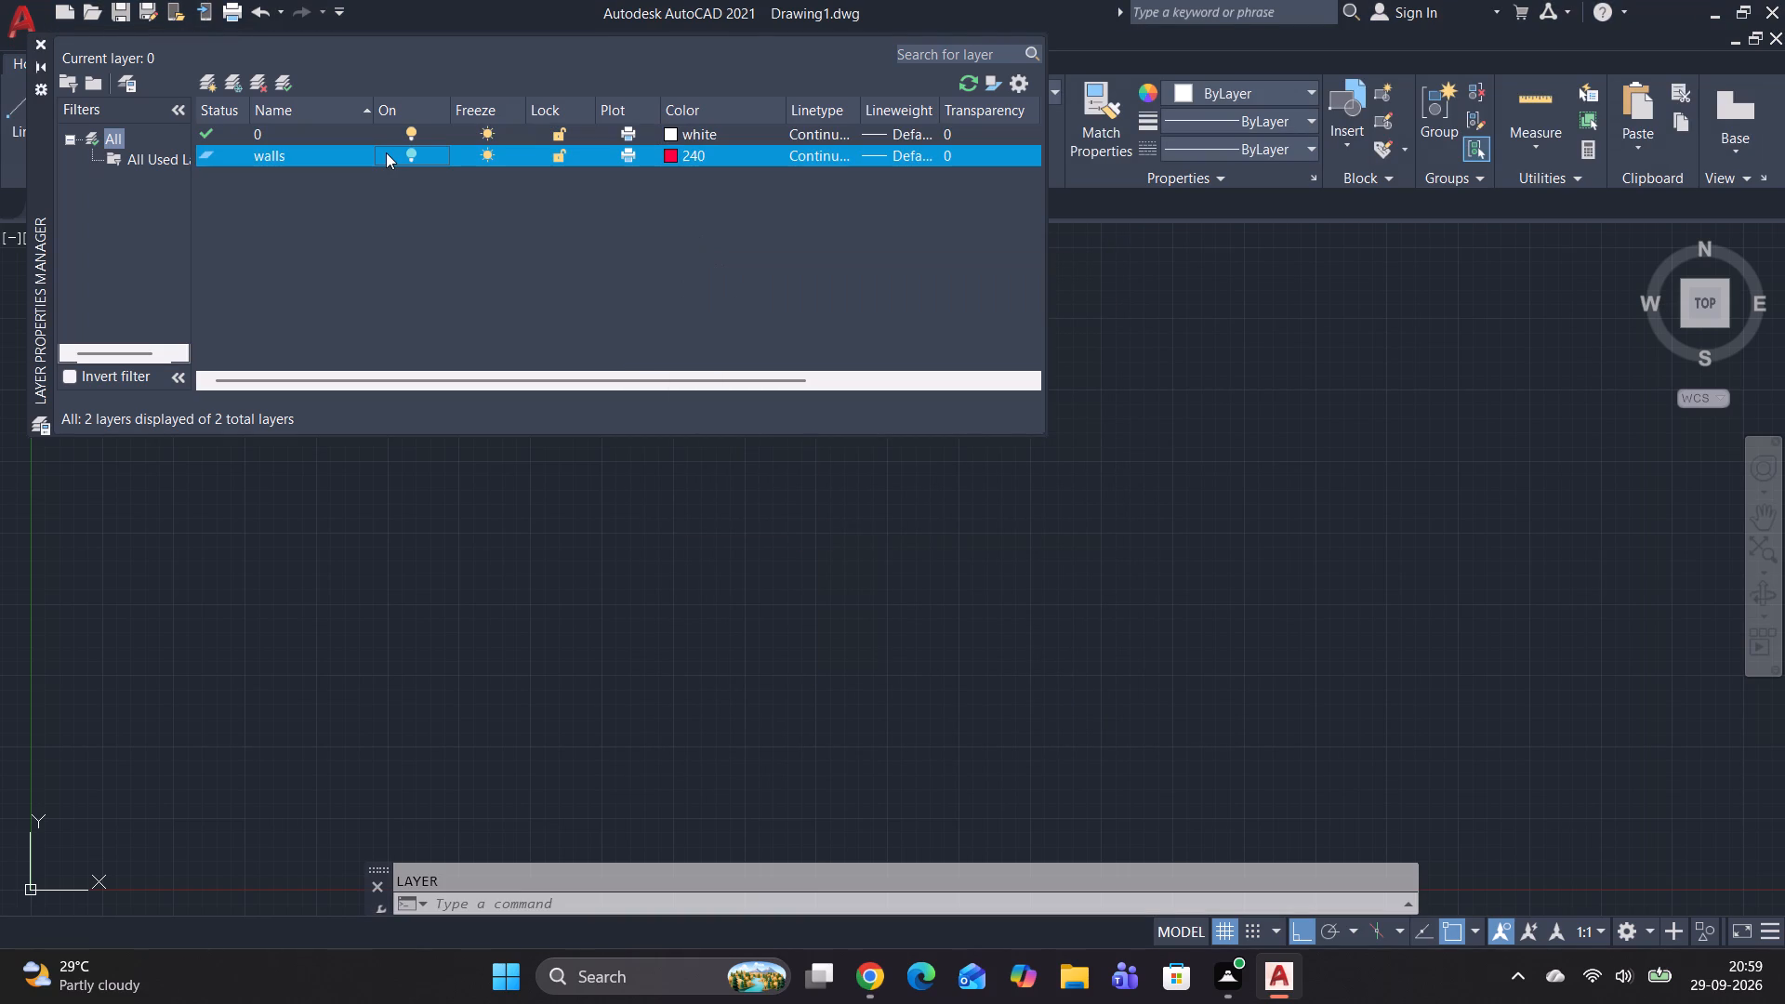
key(Return)
key(Return)
key(Return)
Create a new layer named windows, based on the walls layer.
click(292, 165)
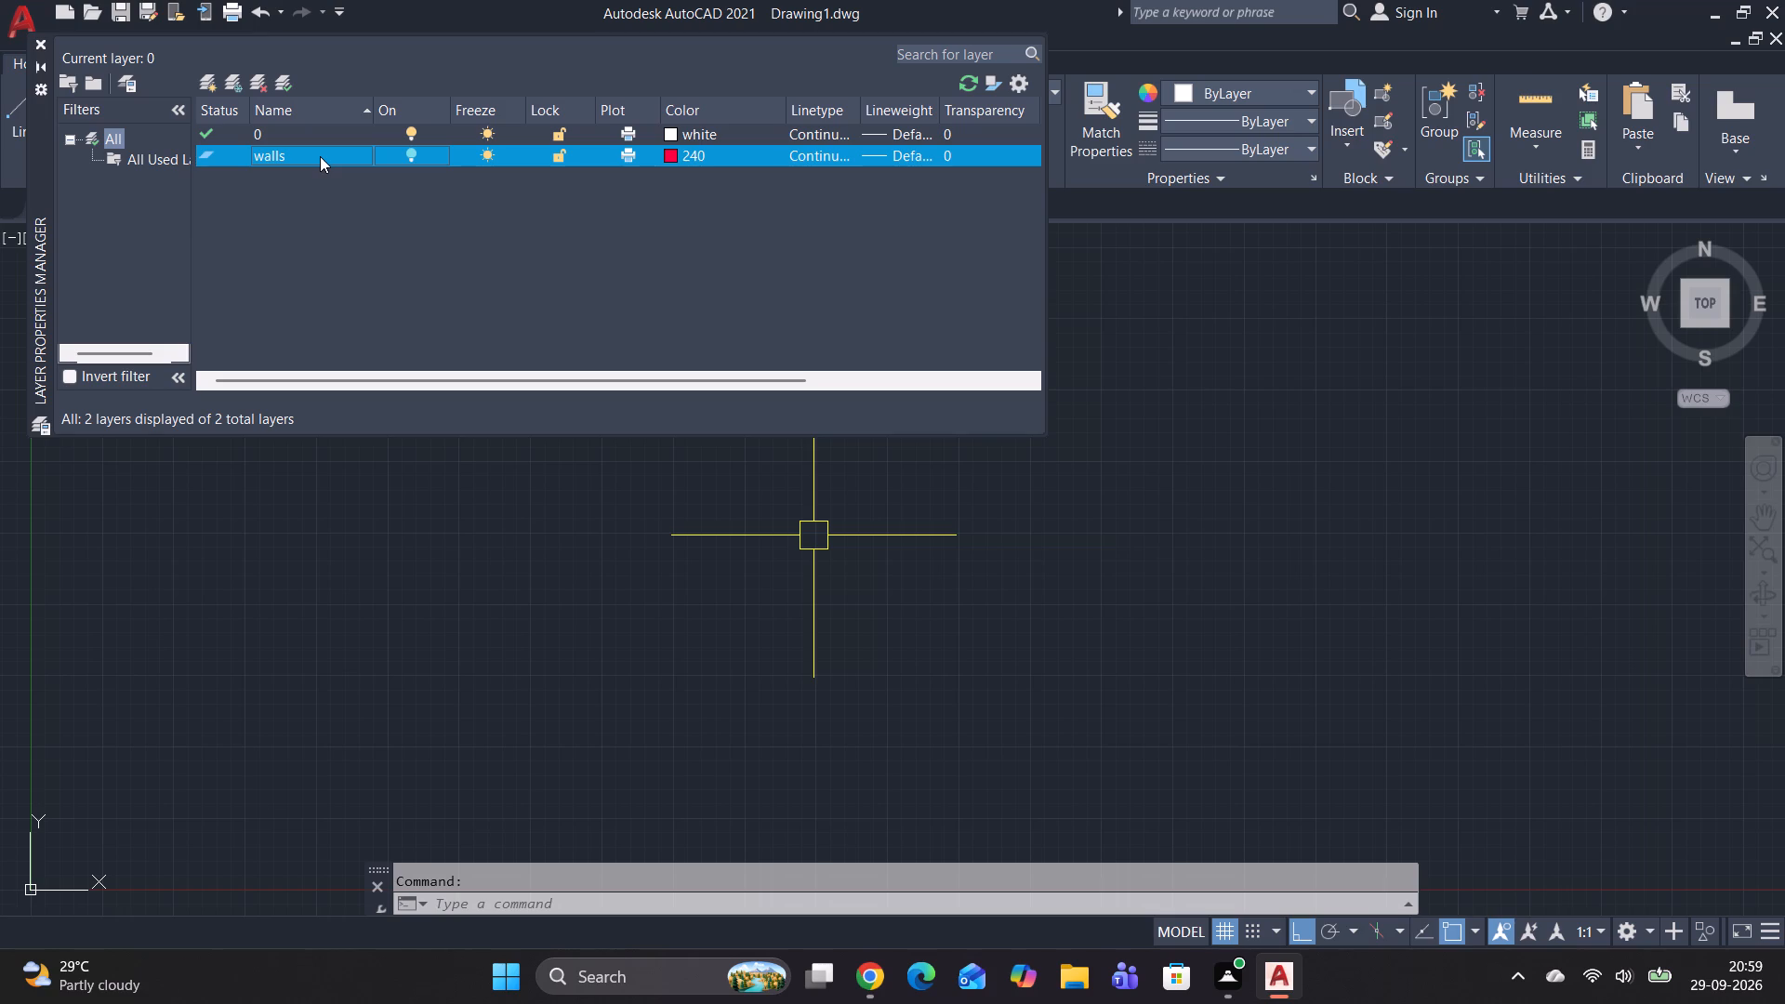
click(320, 156)
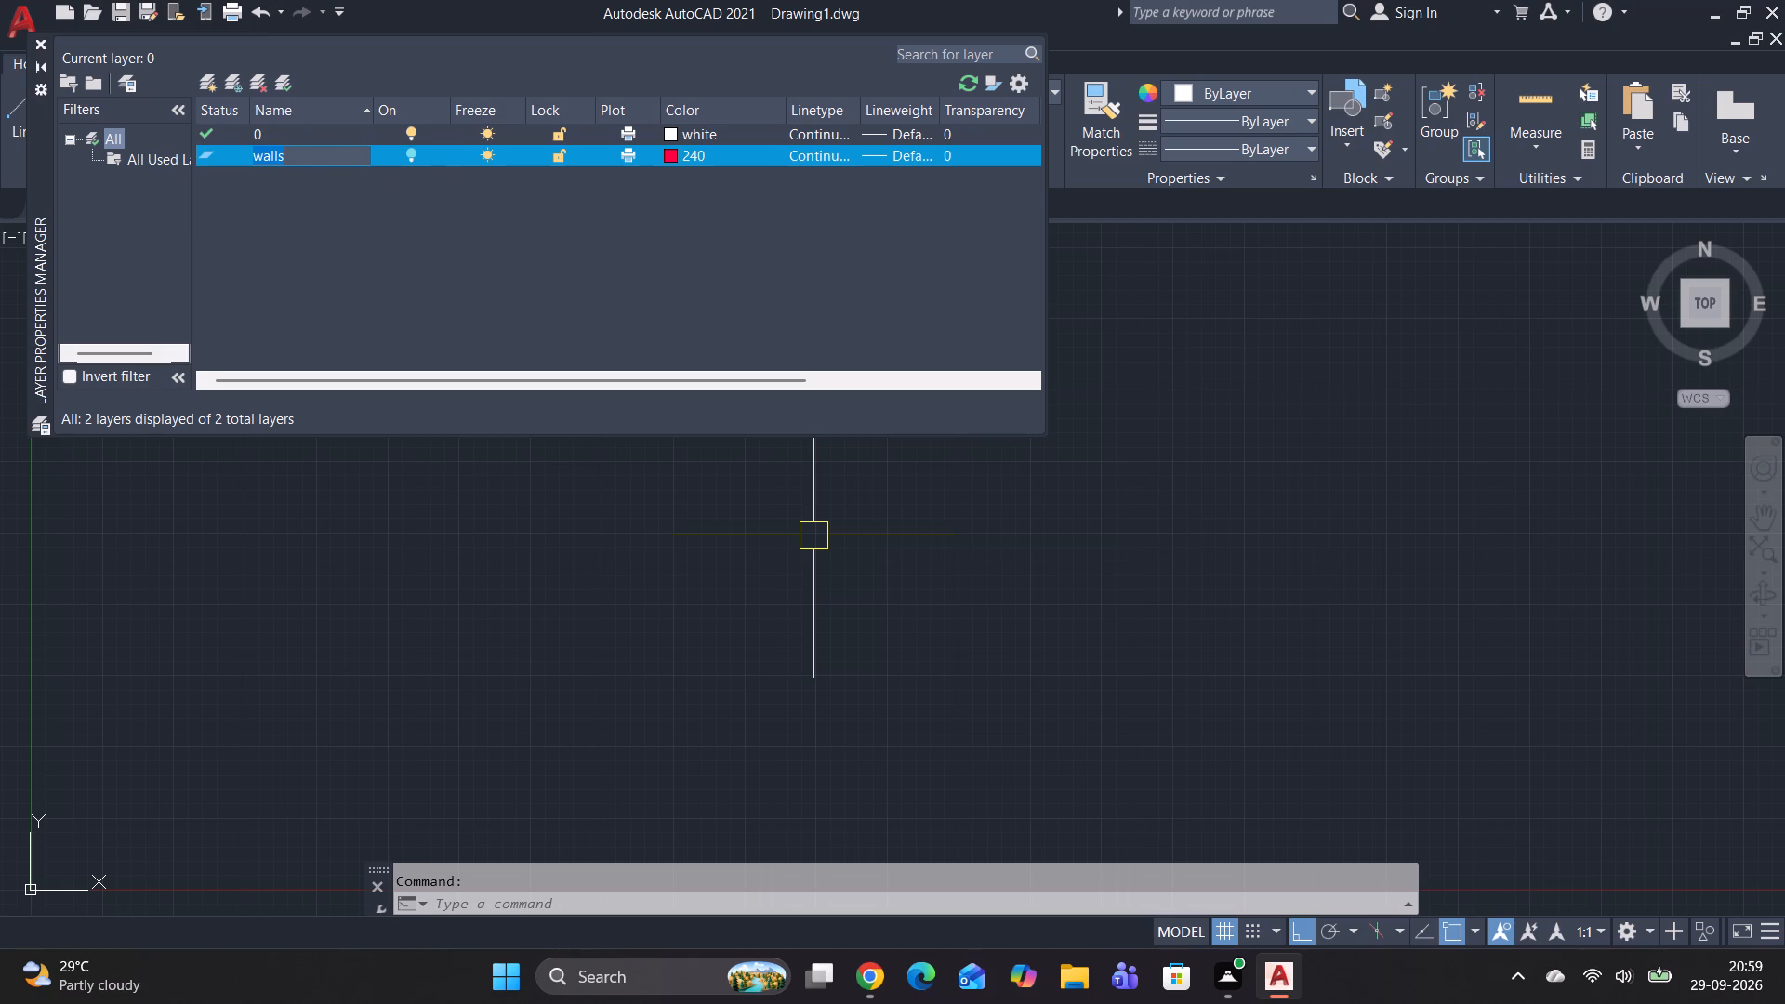
key(Return)
key(Return)
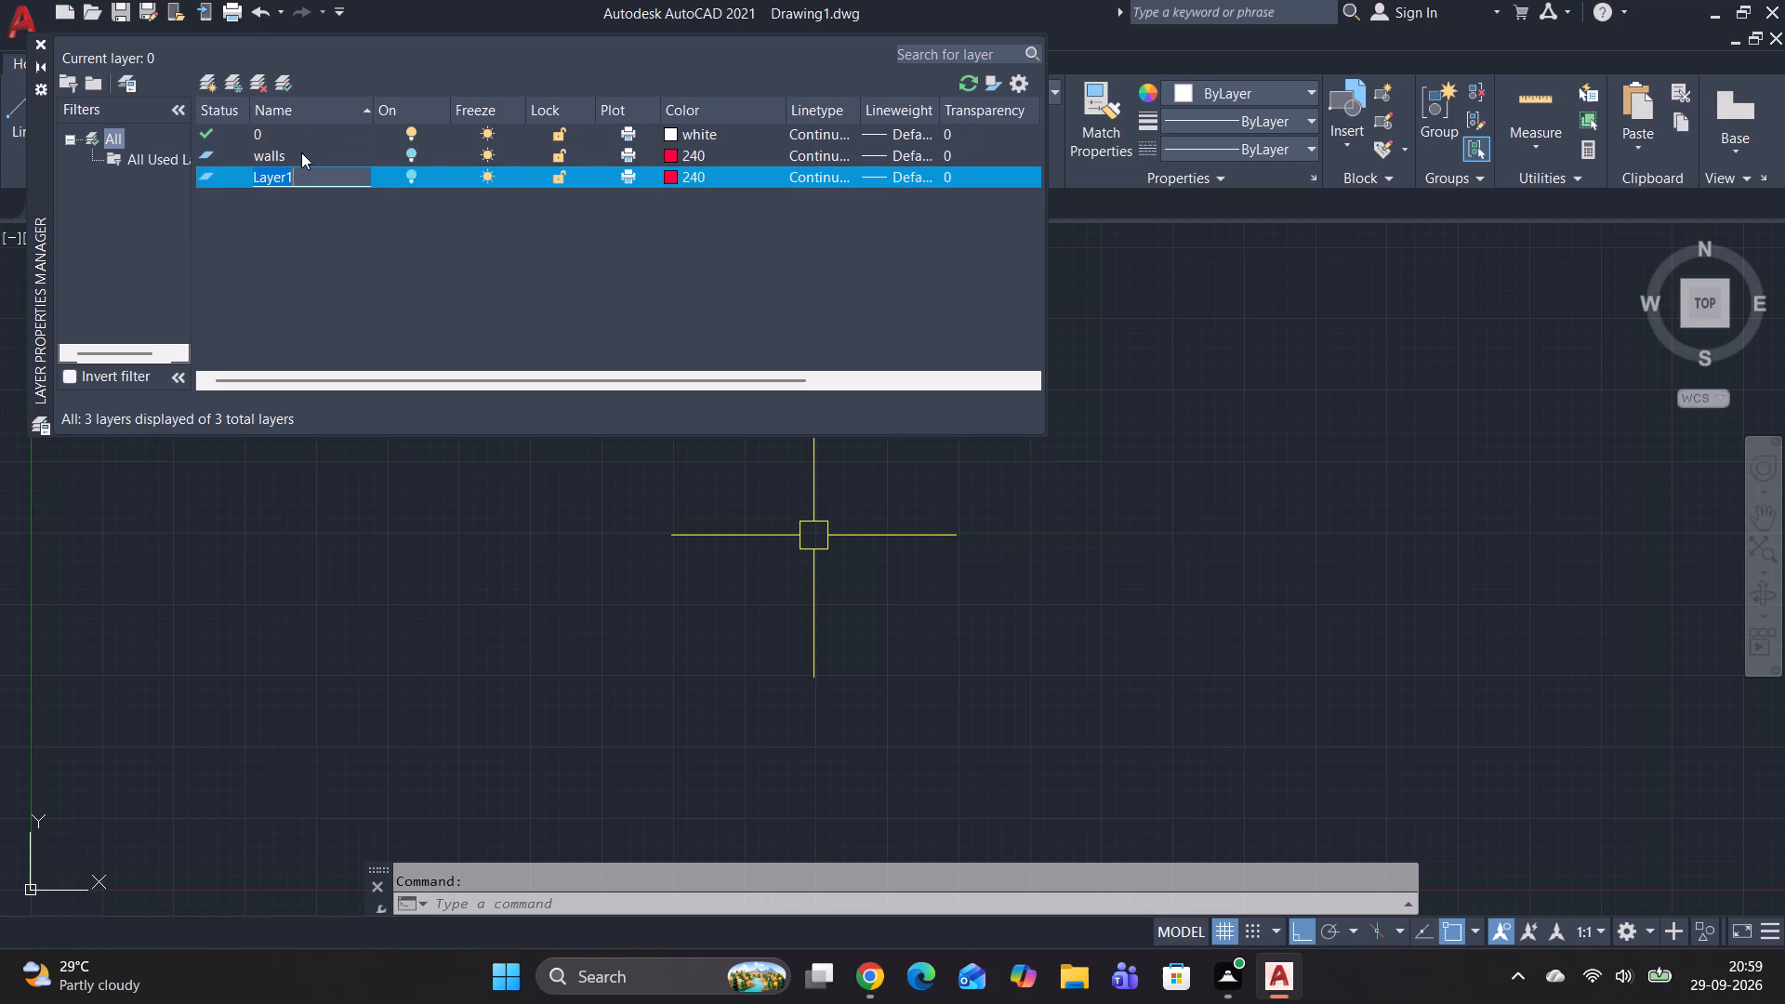
key(BackSpace)
text(windows)
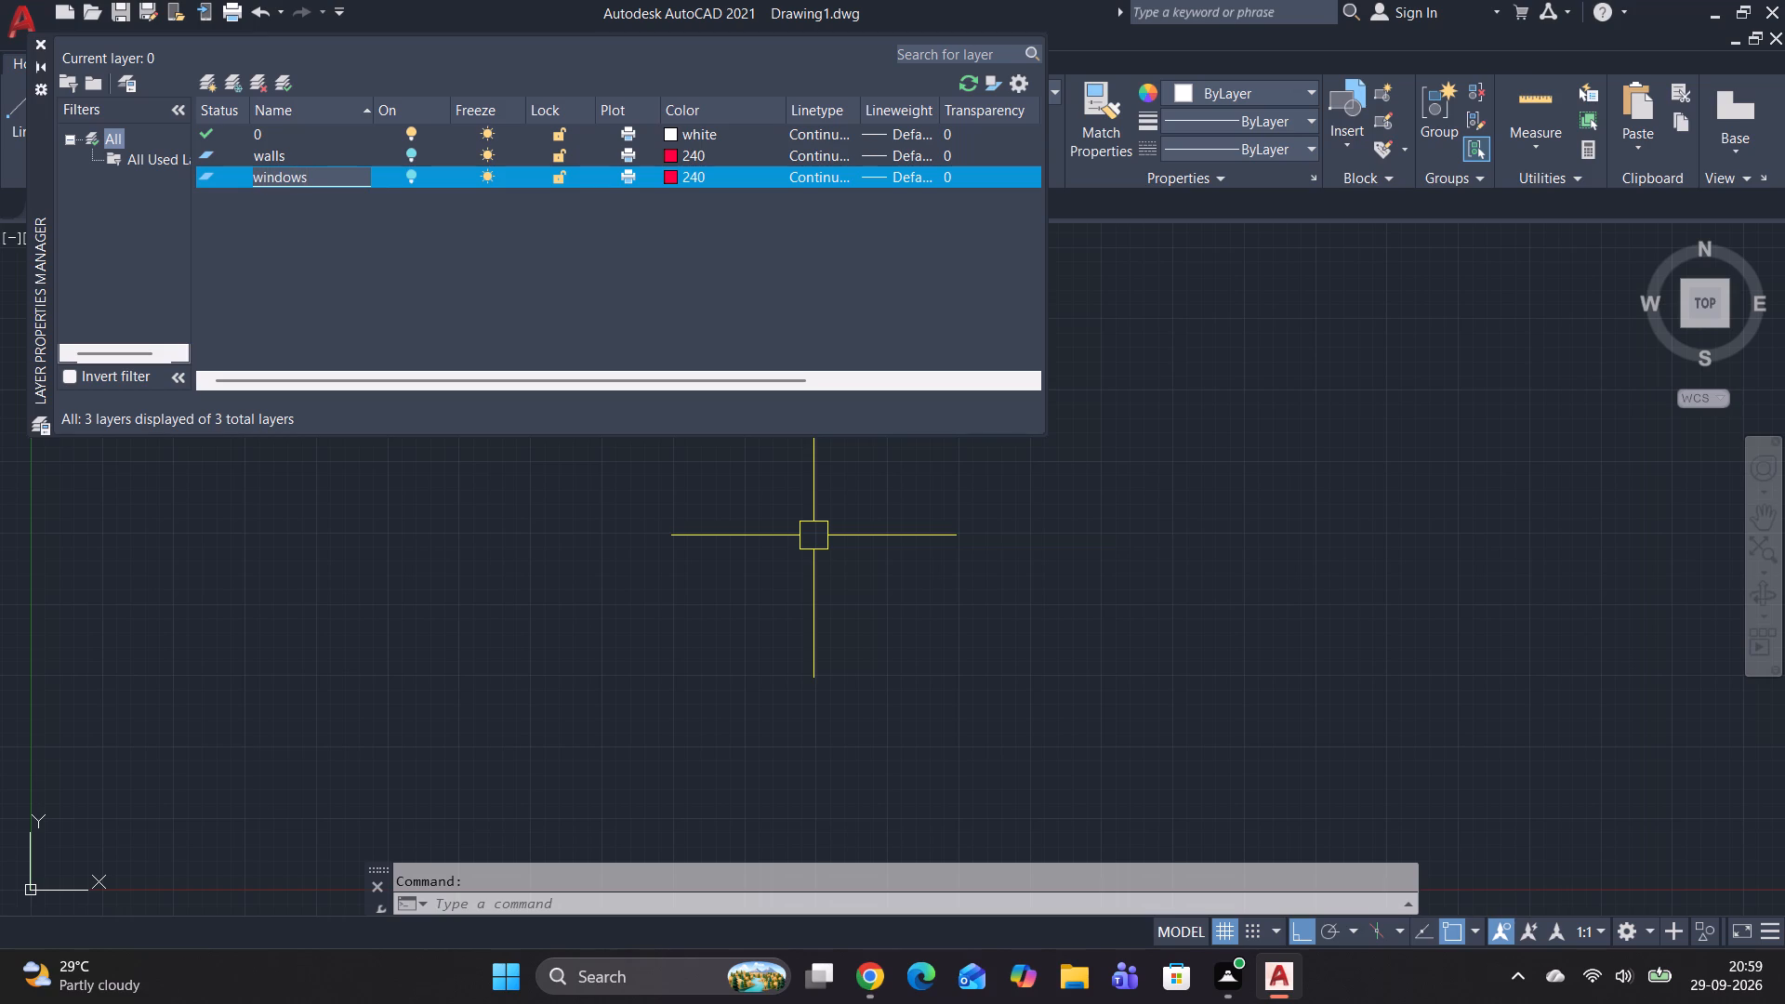
key(space)
text(ventil)
key(BackSpace)
key(BackSpace)
key(BackSpace)
key(BackSpace)
key(BackSpace)
key(BackSpace)
Set the windows layer's colour to index colour 140.
click(670, 176)
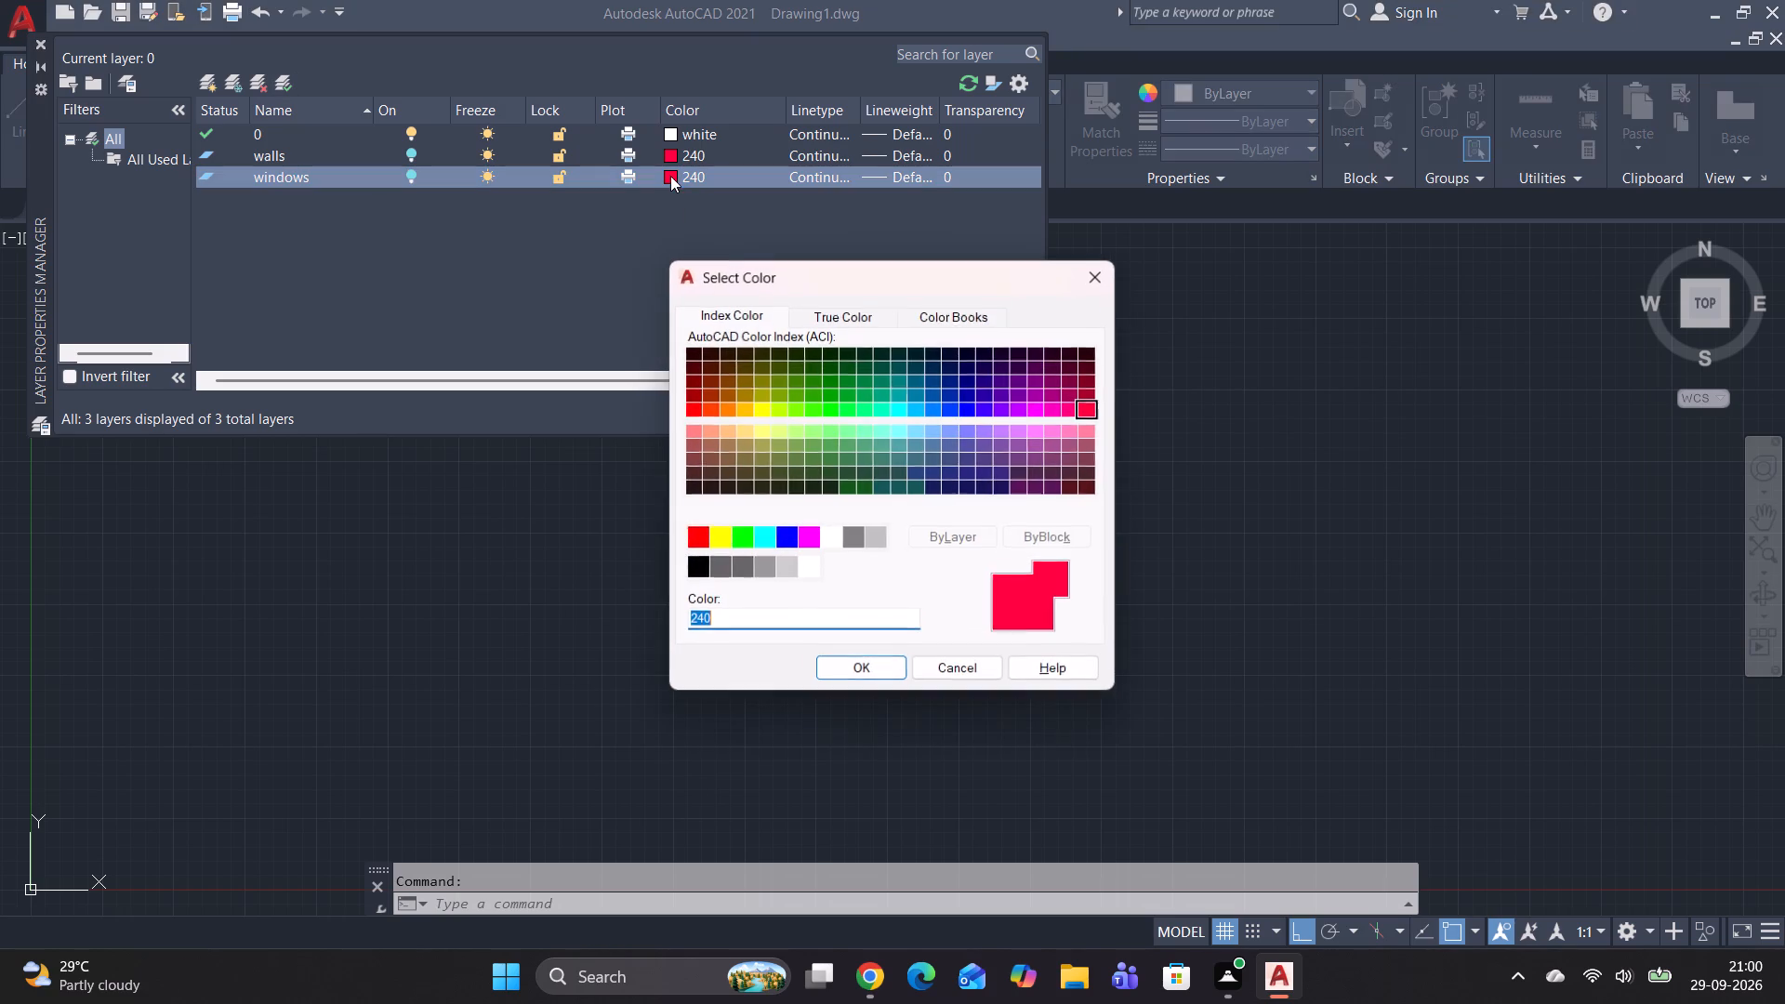
click(918, 414)
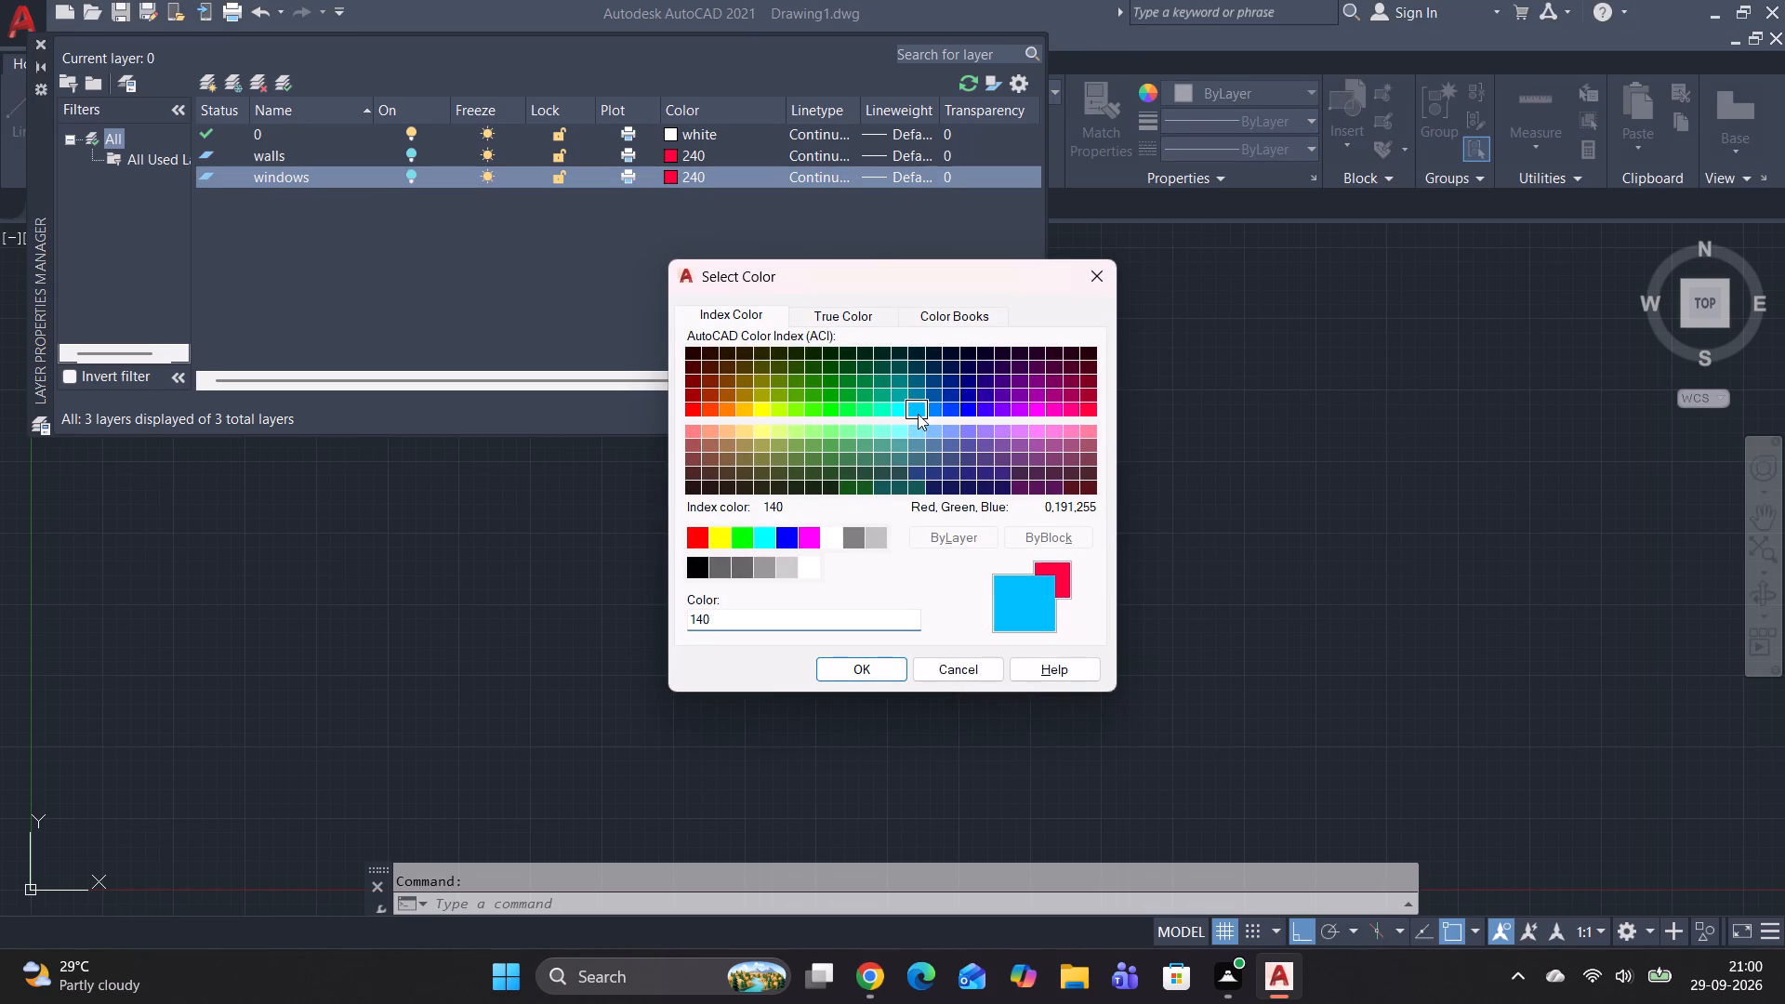
click(833, 671)
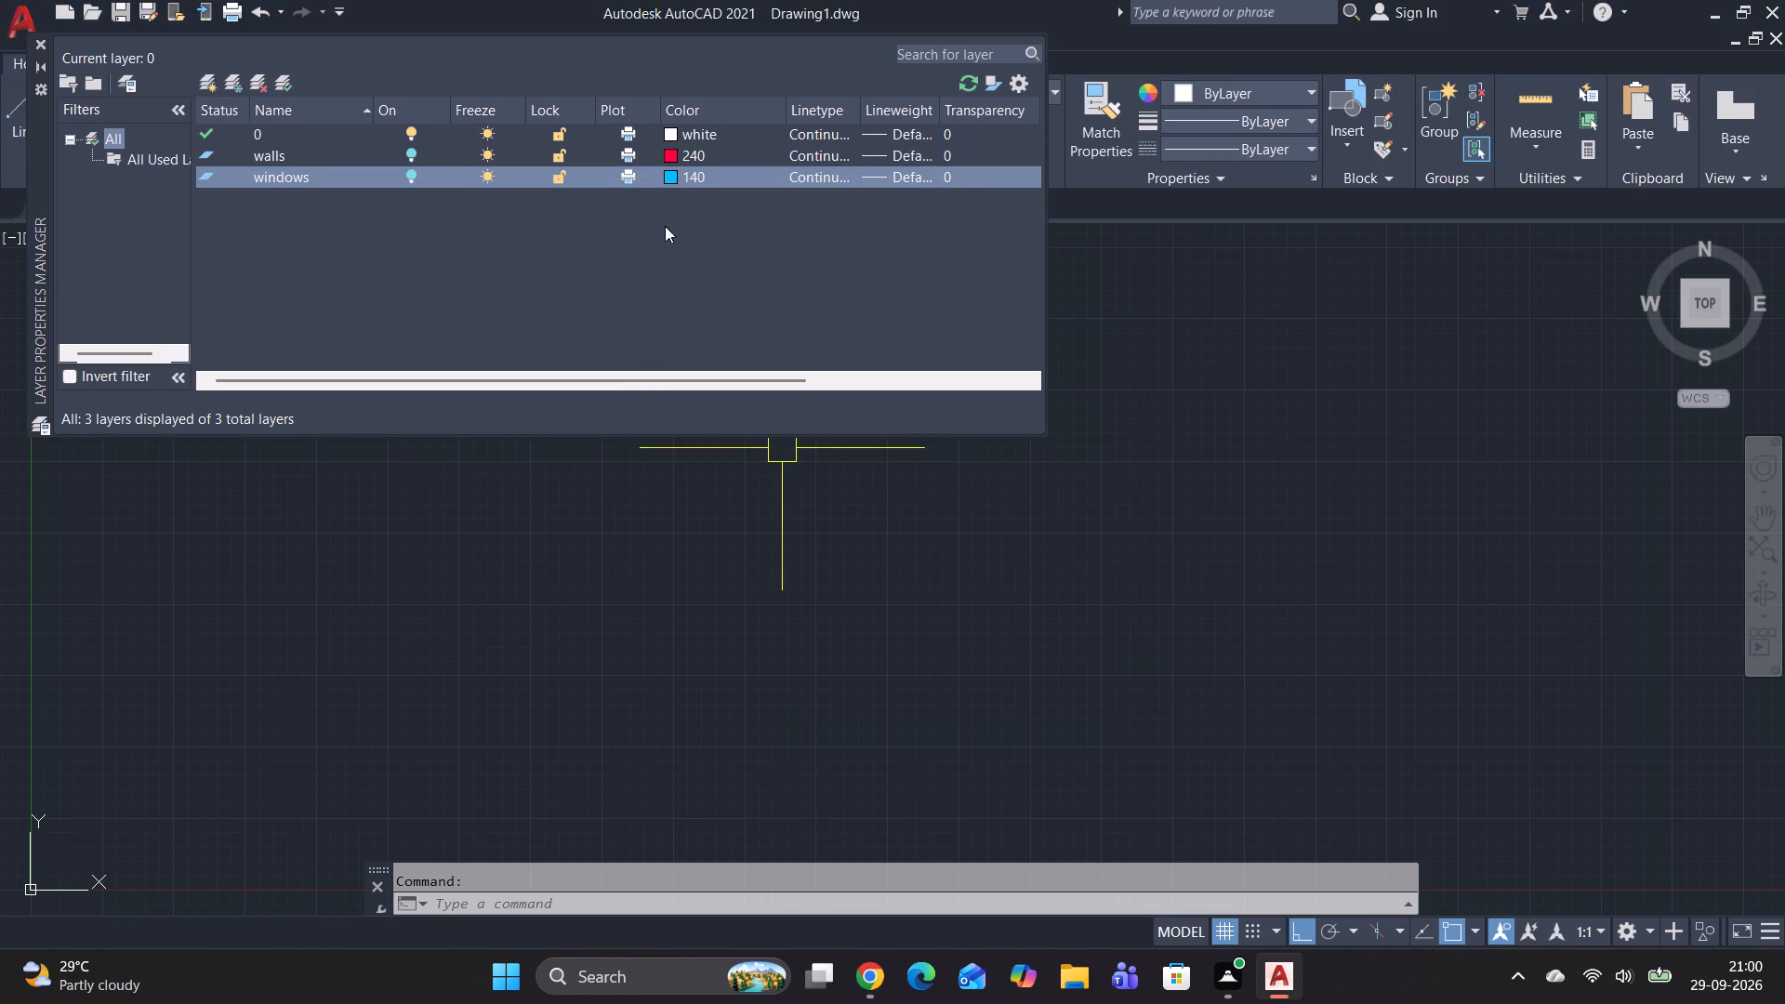
Create a new layer named ventilator and set its colour to index colour 130.
click(304, 172)
click(316, 171)
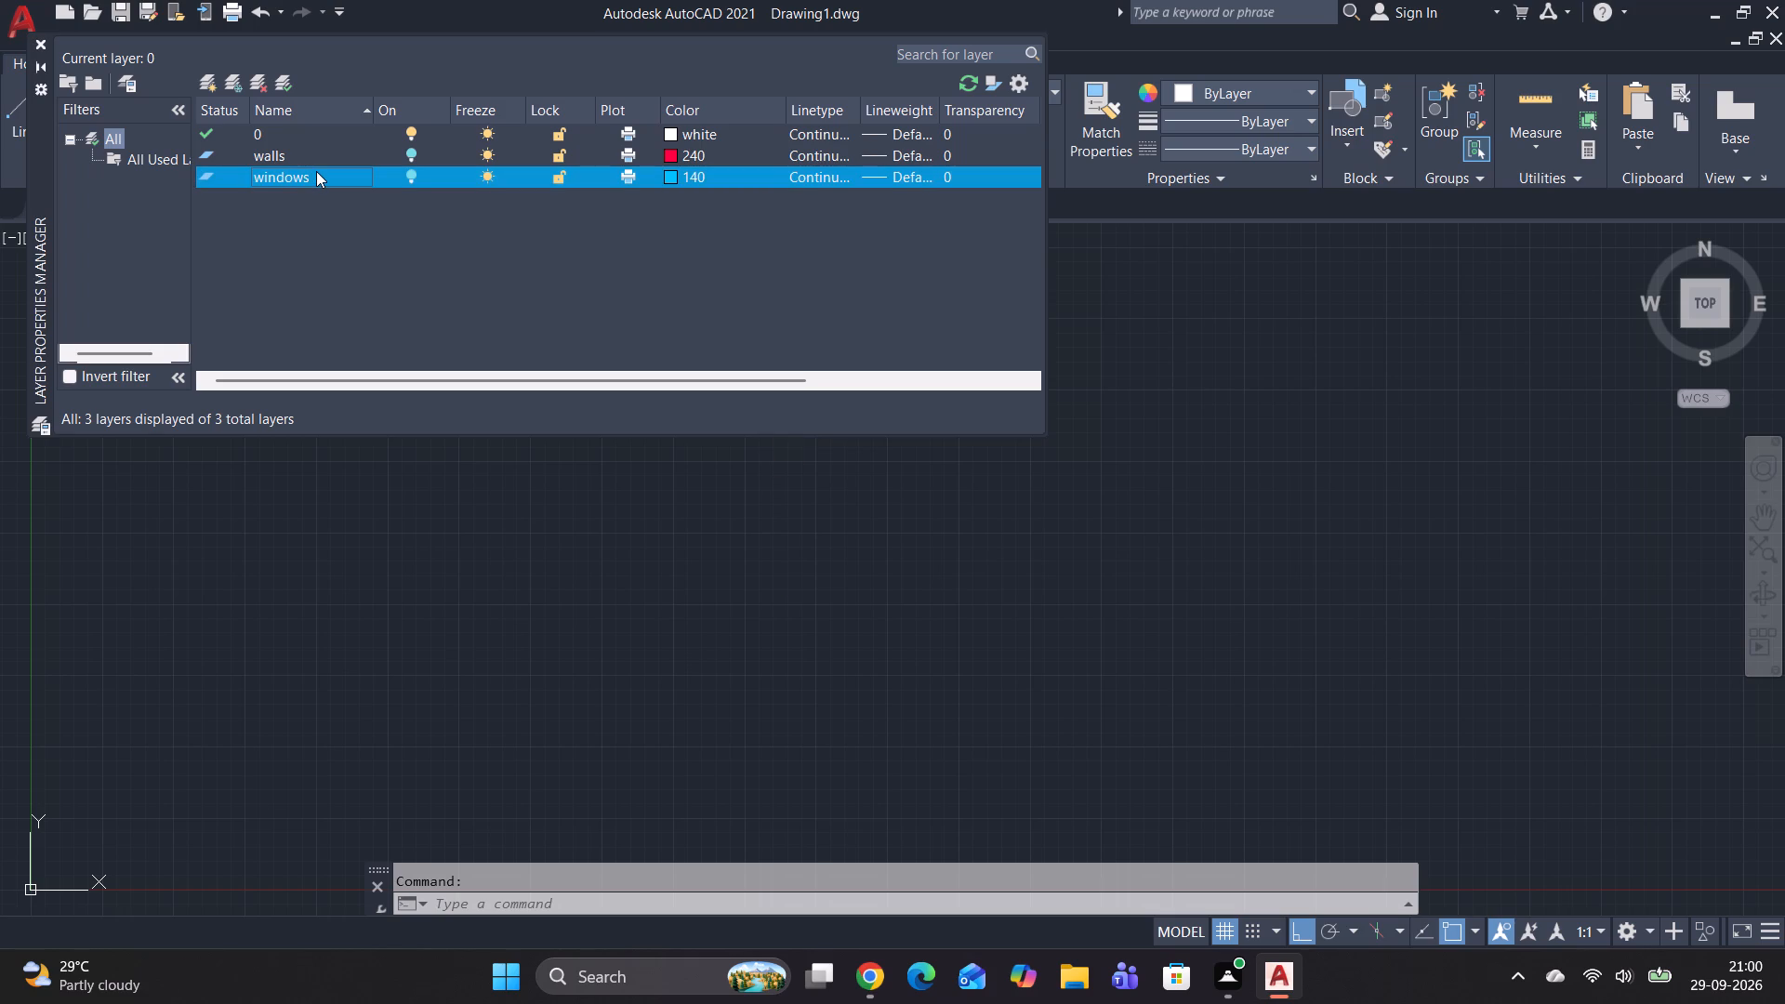
key(Return)
key(Return)
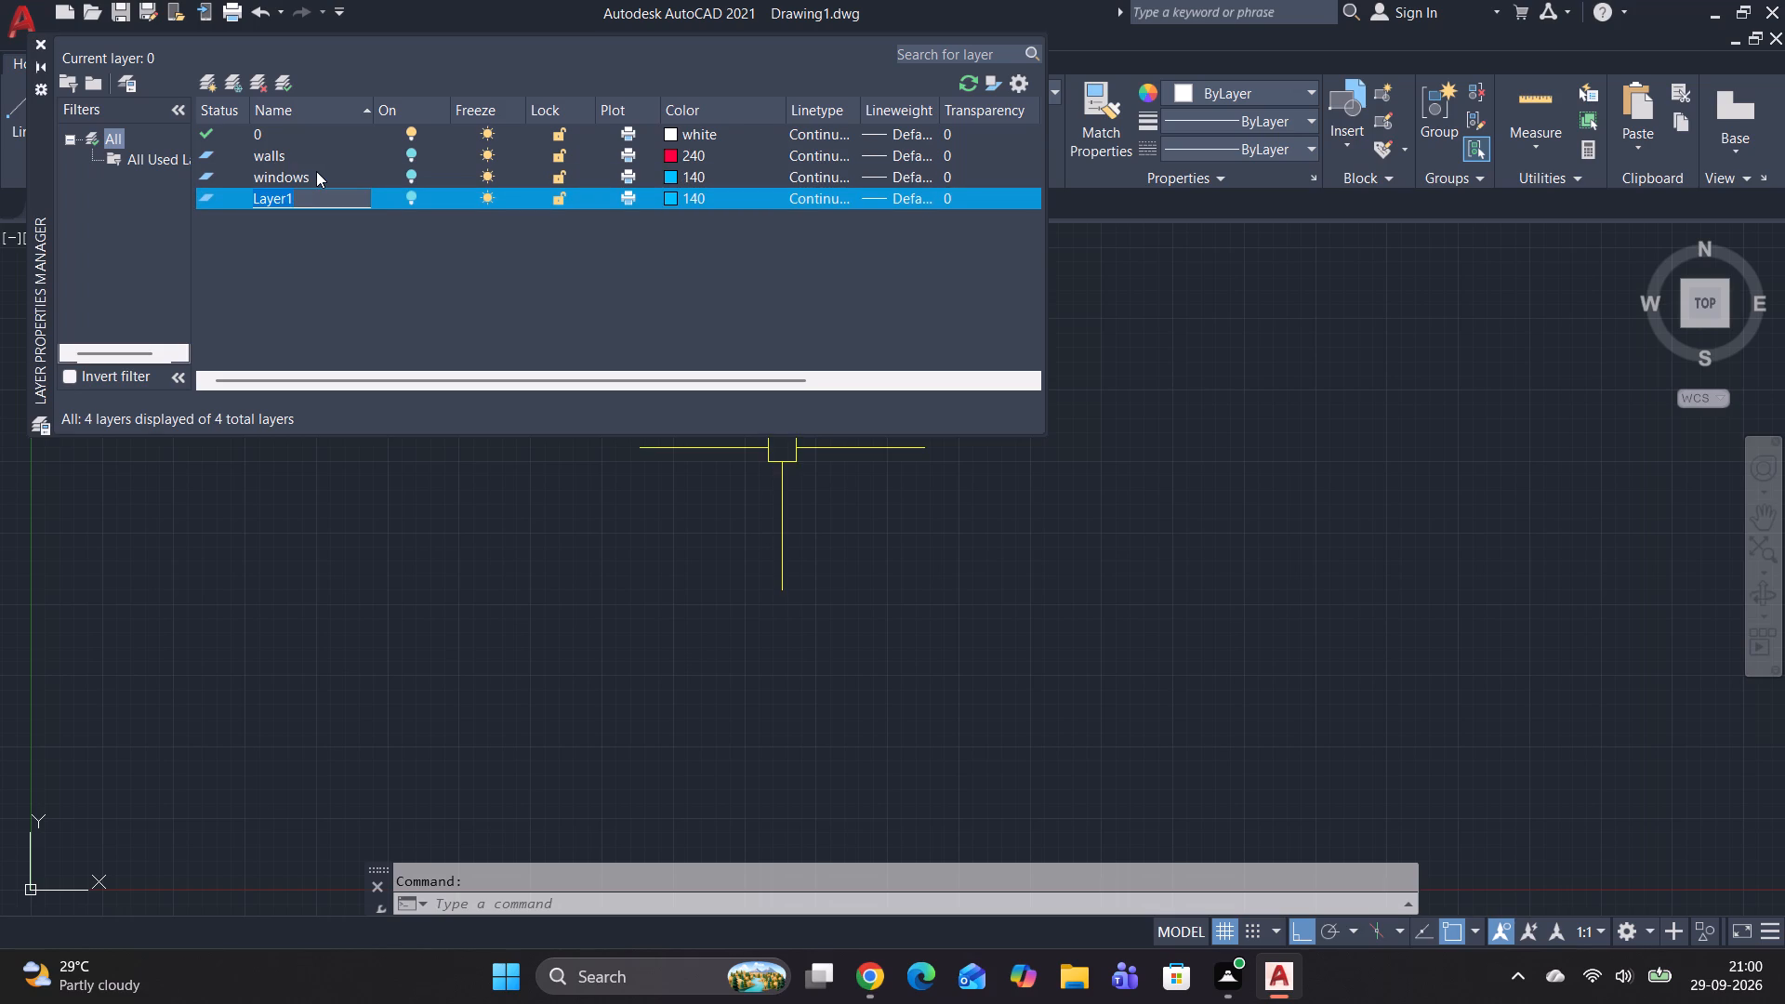
key(BackSpace)
text(ventilator)
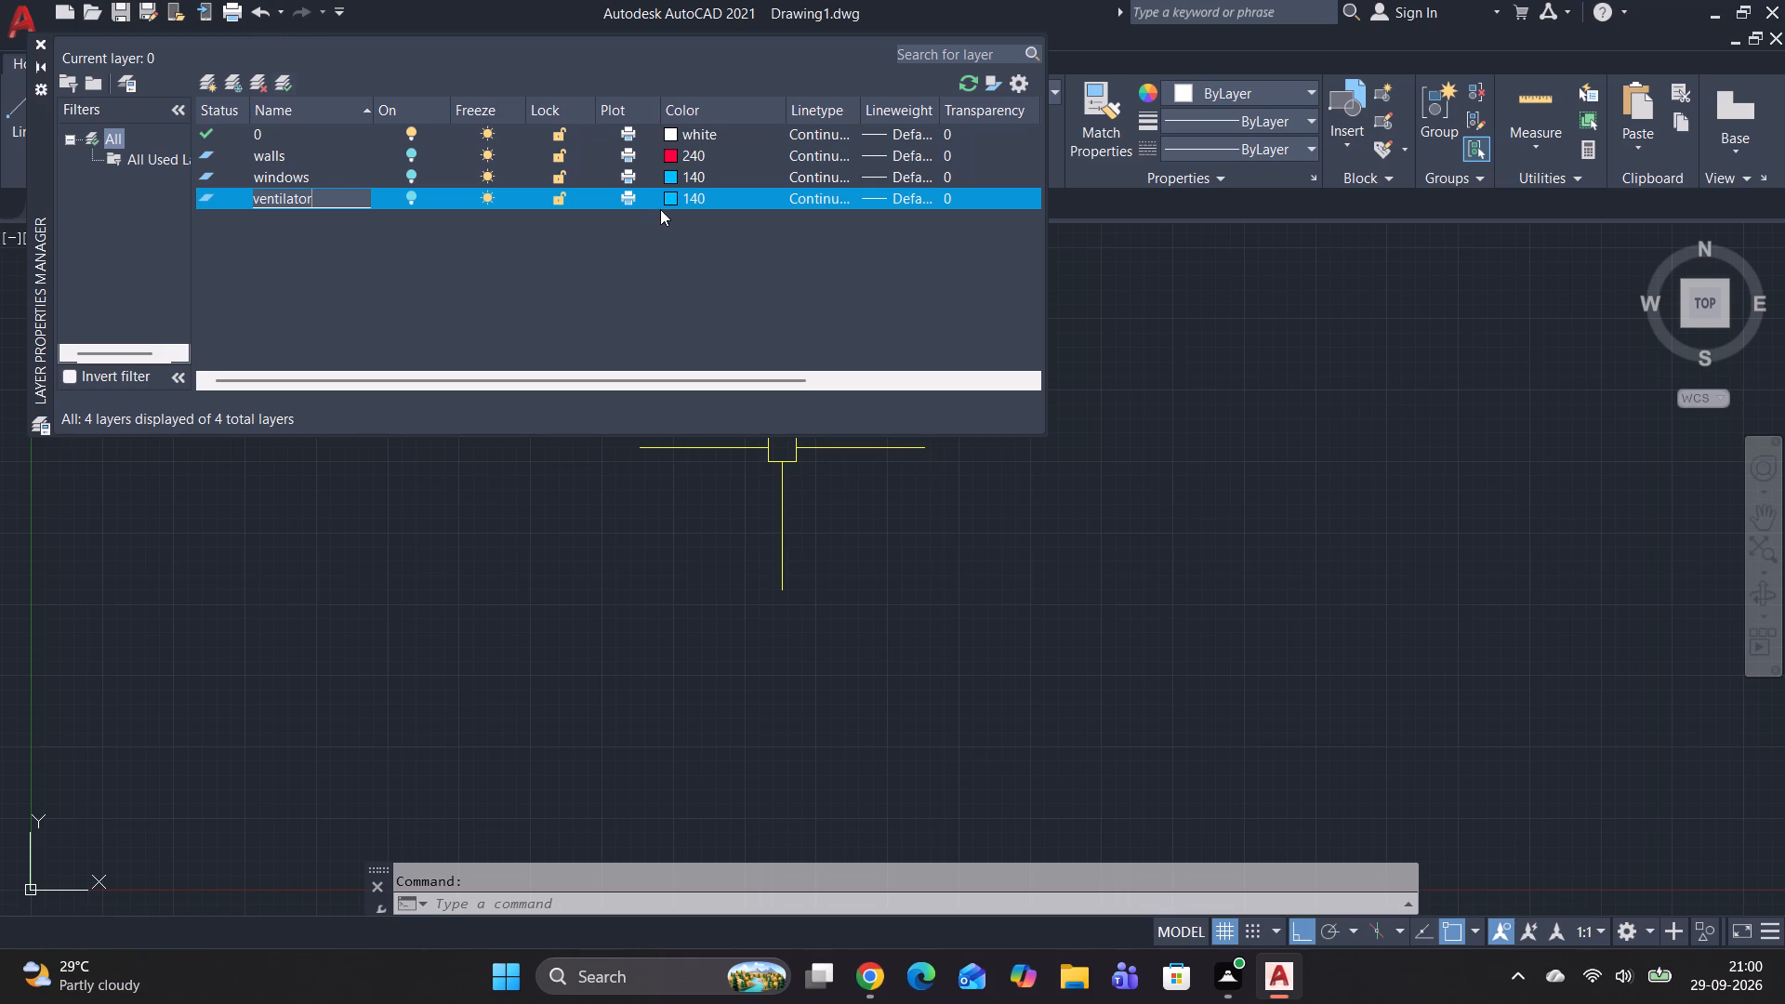
click(668, 192)
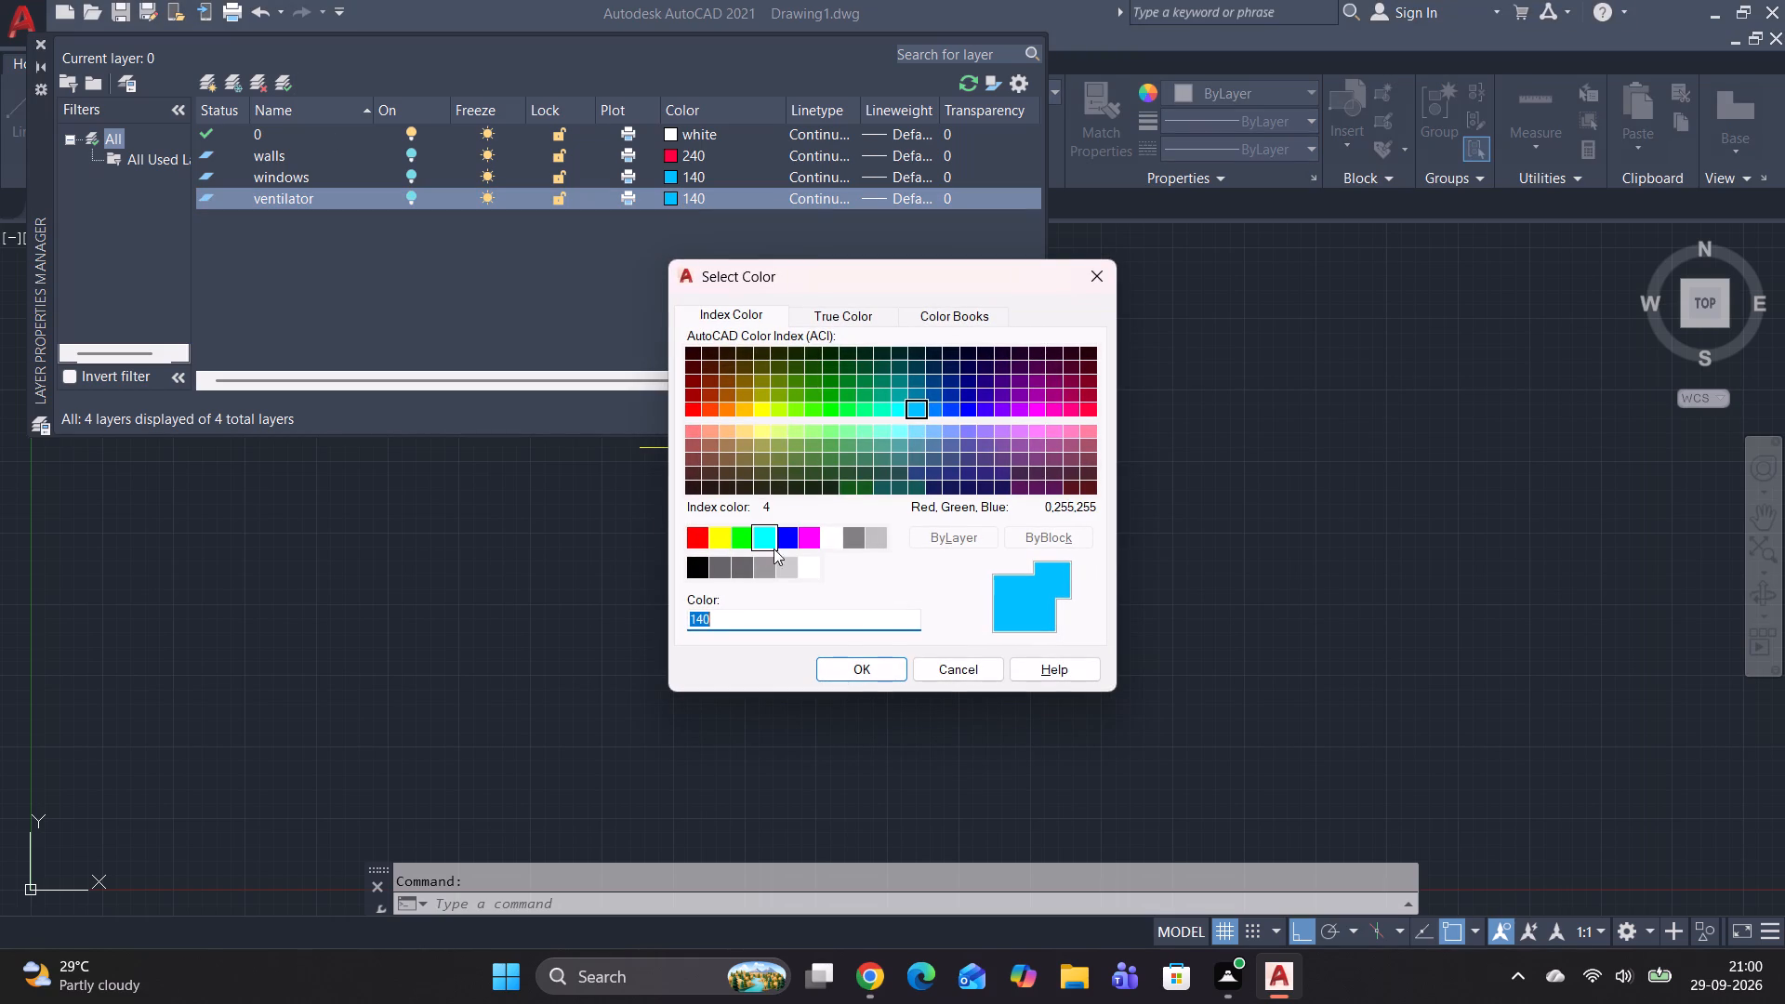
click(759, 542)
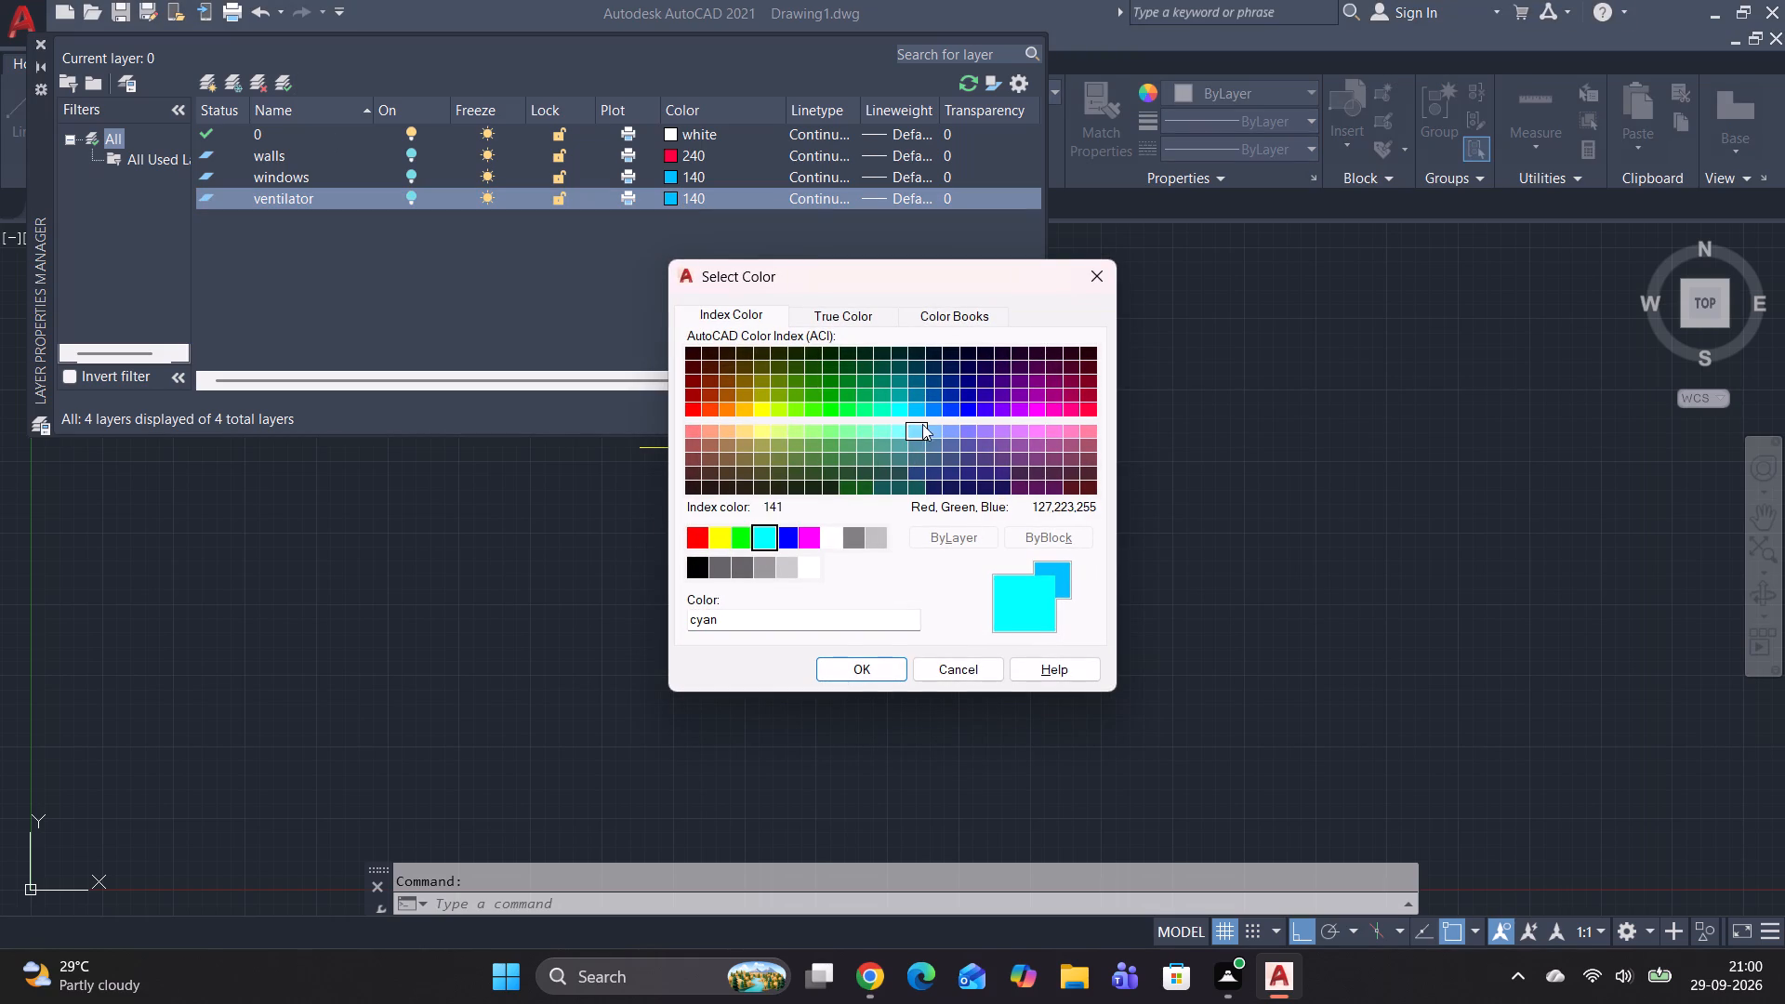
click(905, 408)
click(905, 408)
click(881, 677)
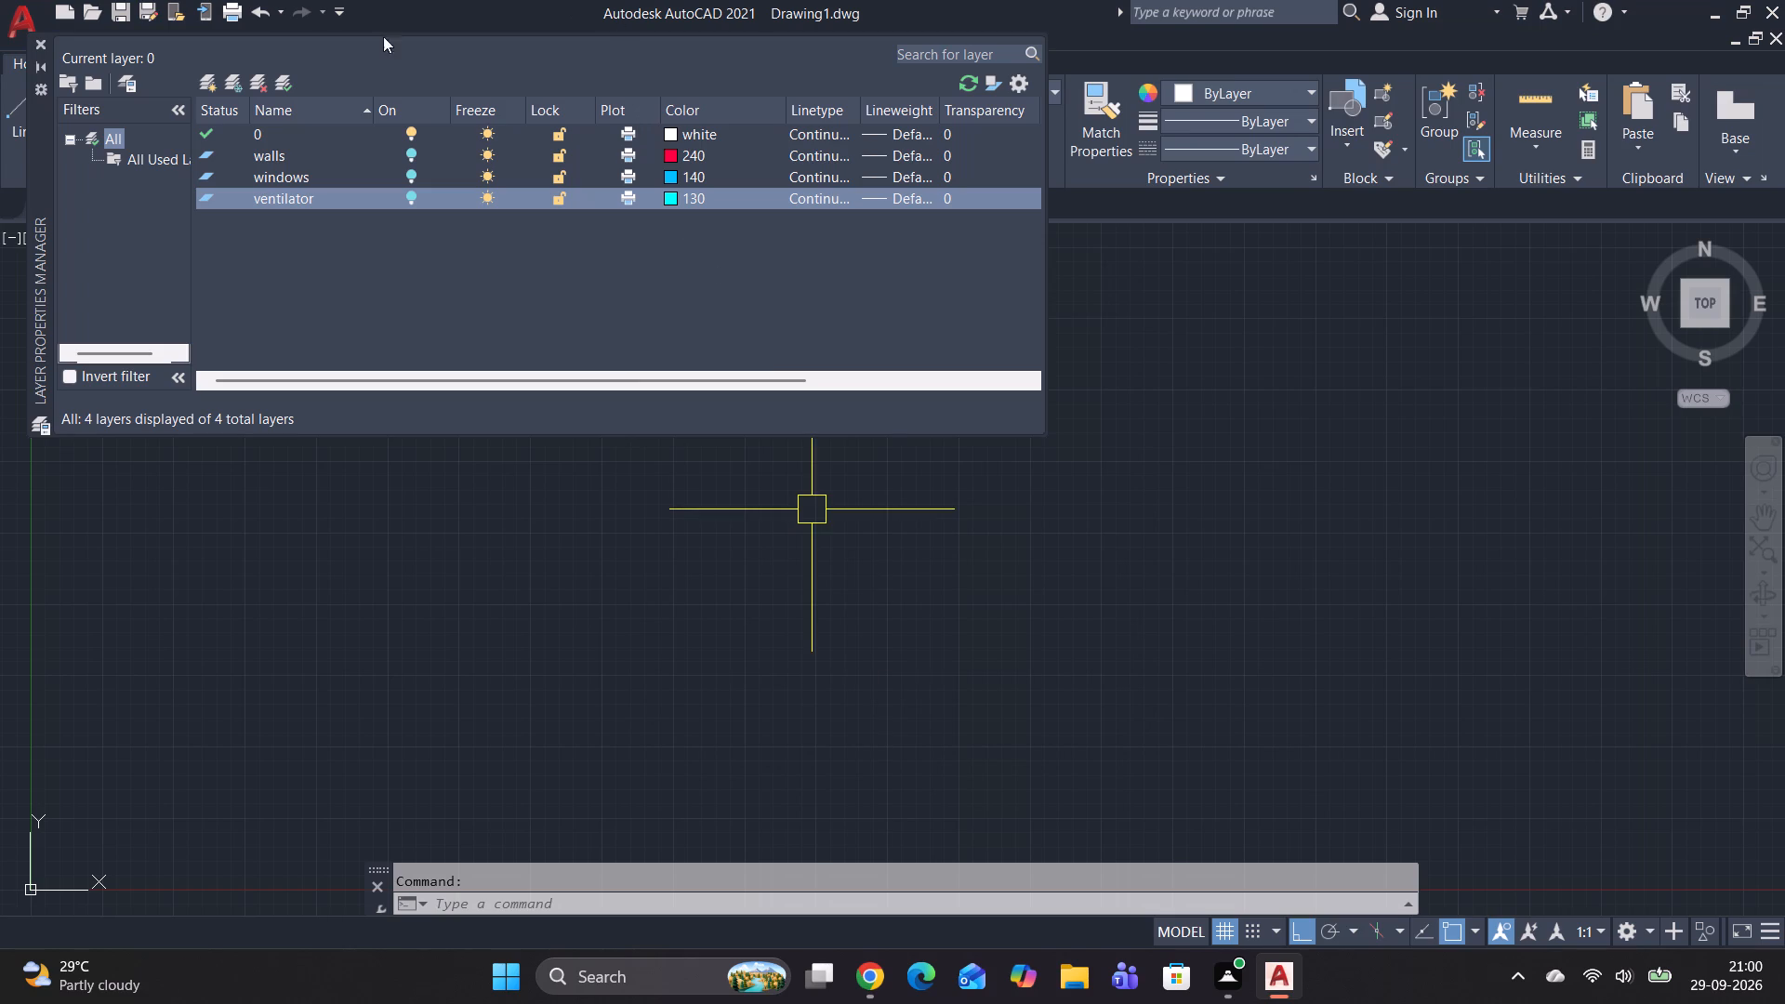
Create a new layer named doors, based on the ventilator layer.
click(315, 206)
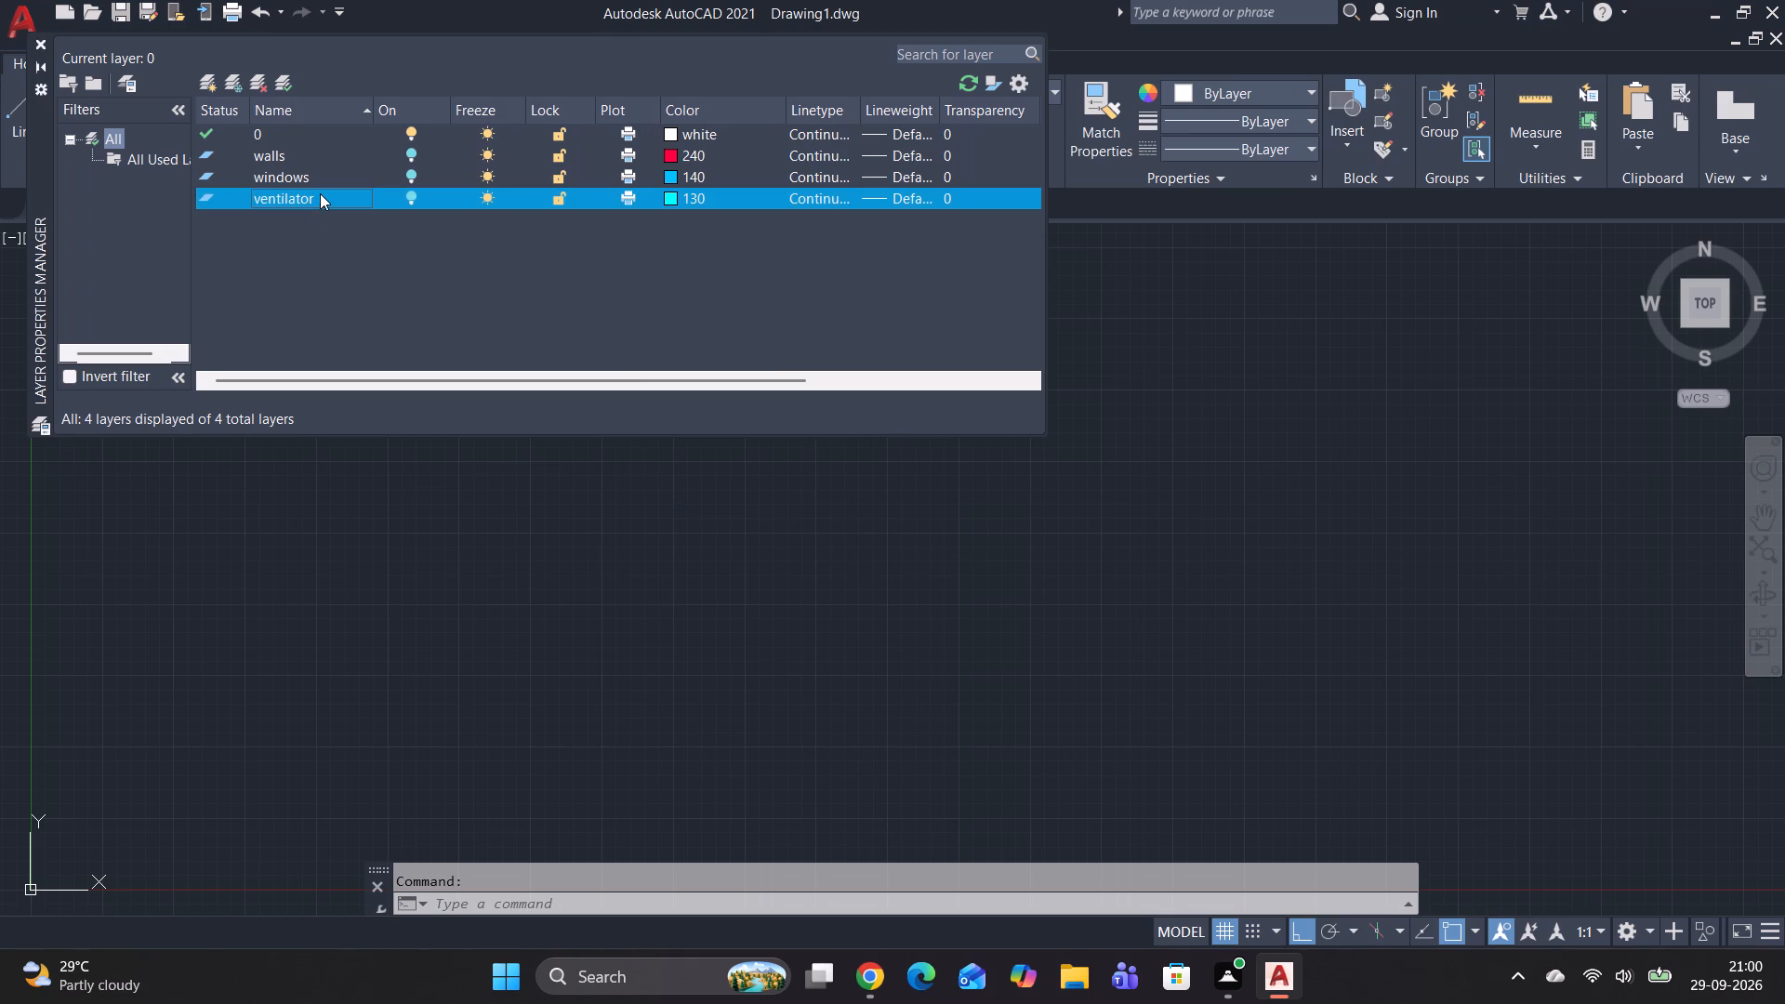
key(Return)
key(Return)
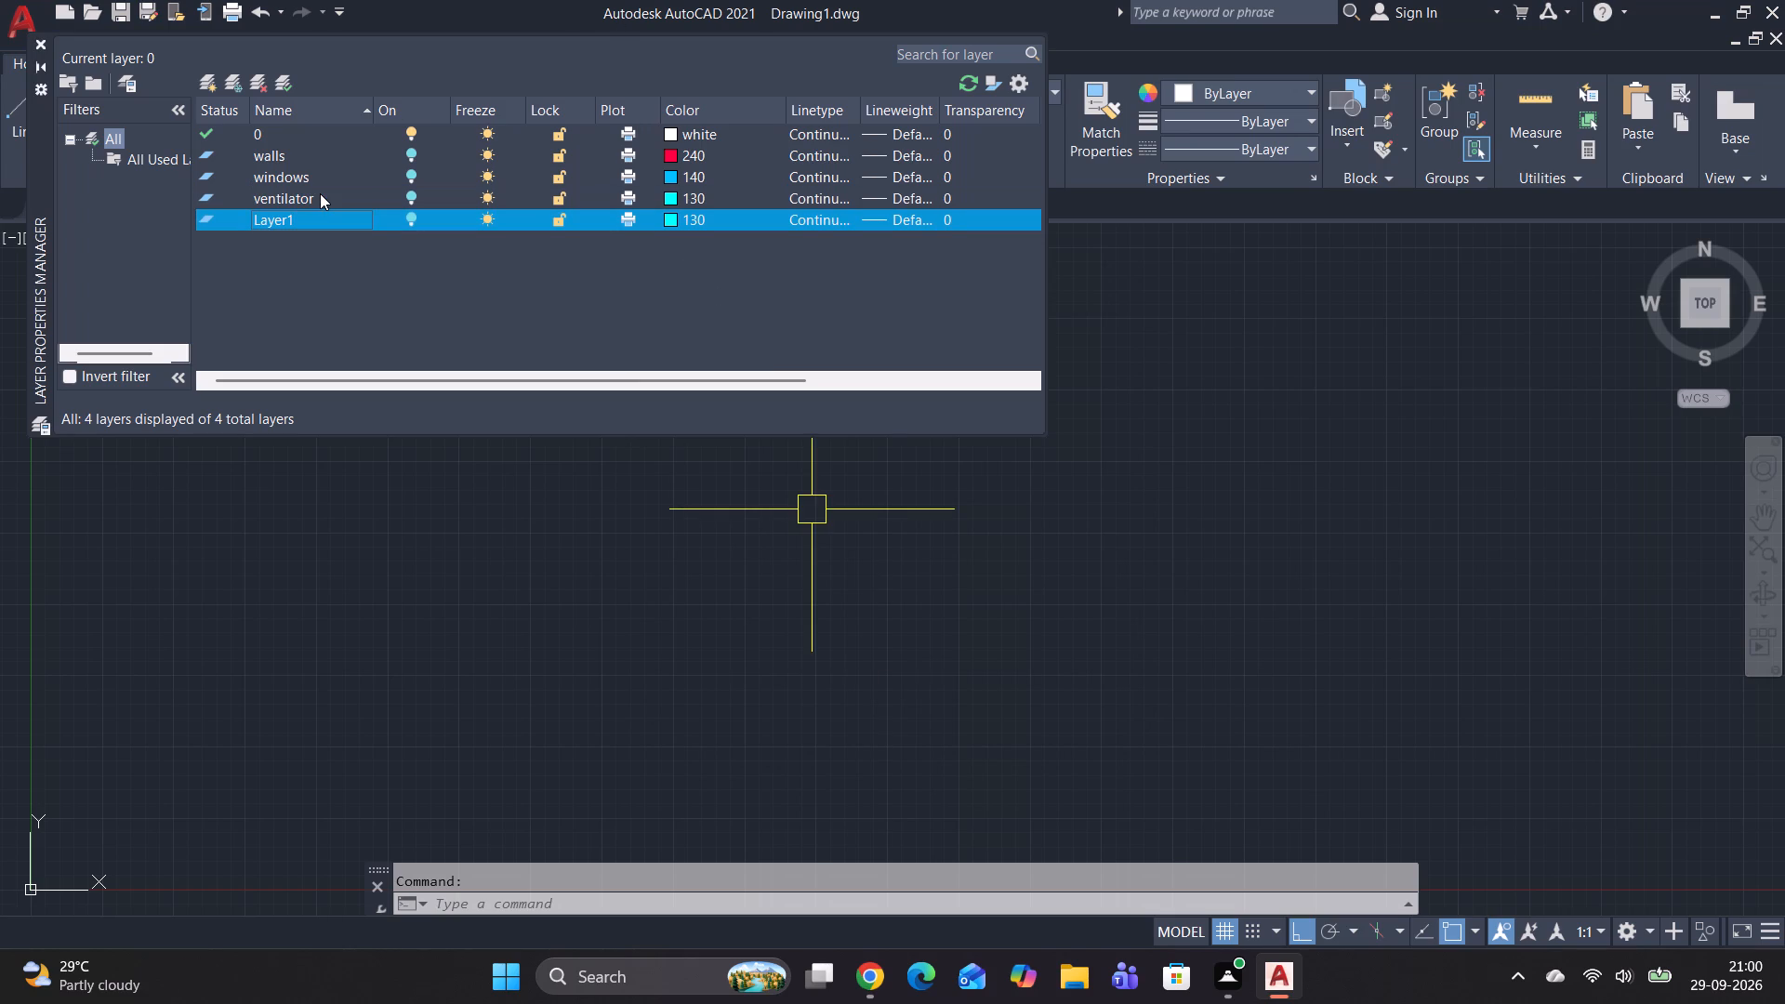
key(BackSpace)
click(338, 222)
click(324, 216)
key(BackSpace)
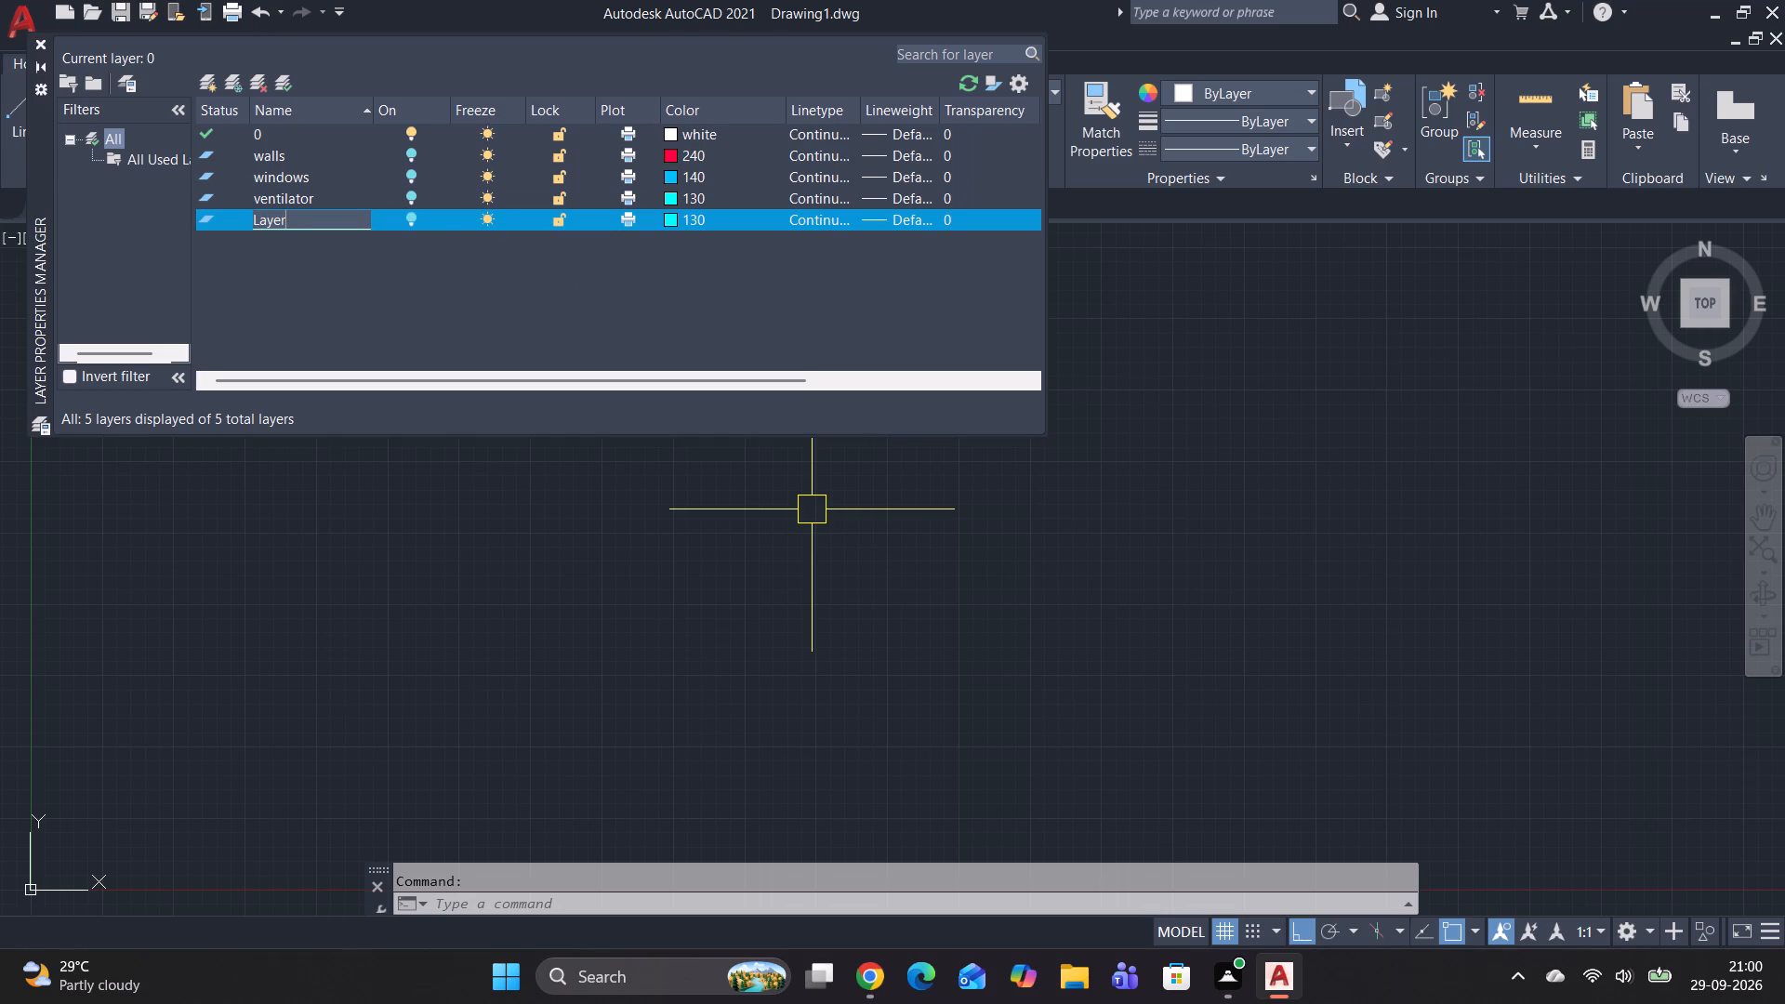
key(BackSpace)
key(BackSpace)
key(BackSpace)
key(BackSpace)
key(BackSpace)
key(f)
key(BackSpace)
text(doors)
Set the doors layer's colour to index colour 25 and close the layer manager.
click(668, 219)
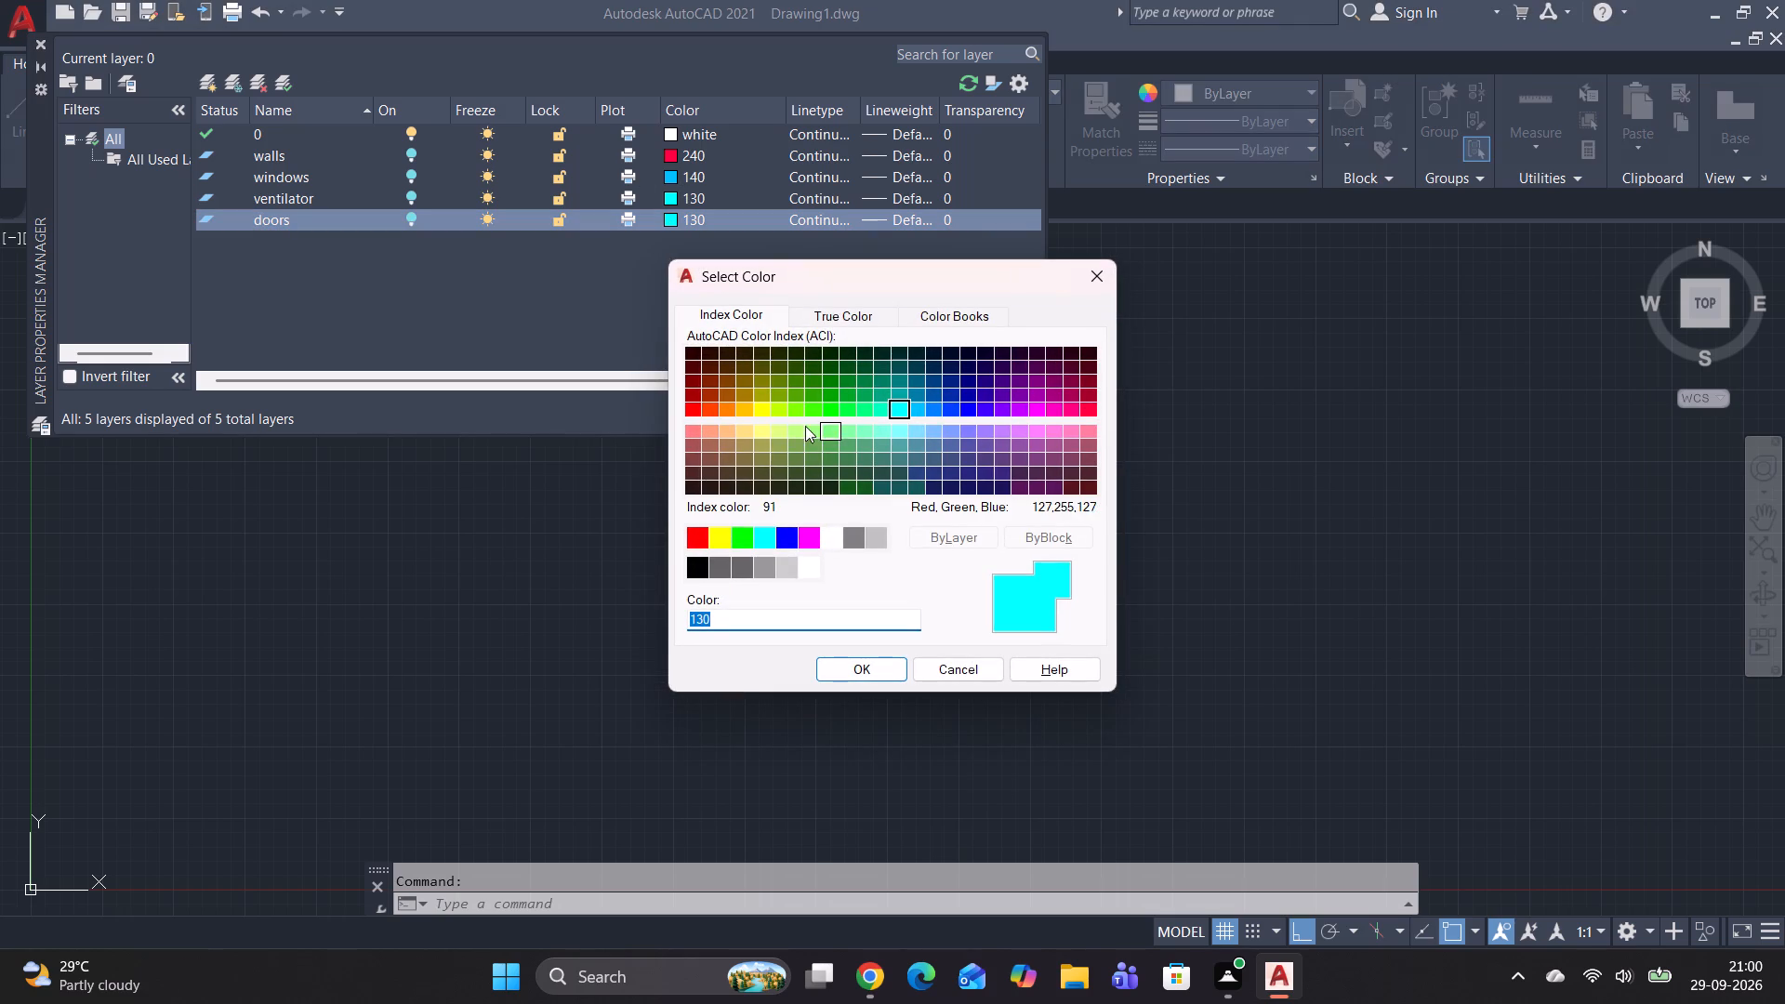
click(716, 458)
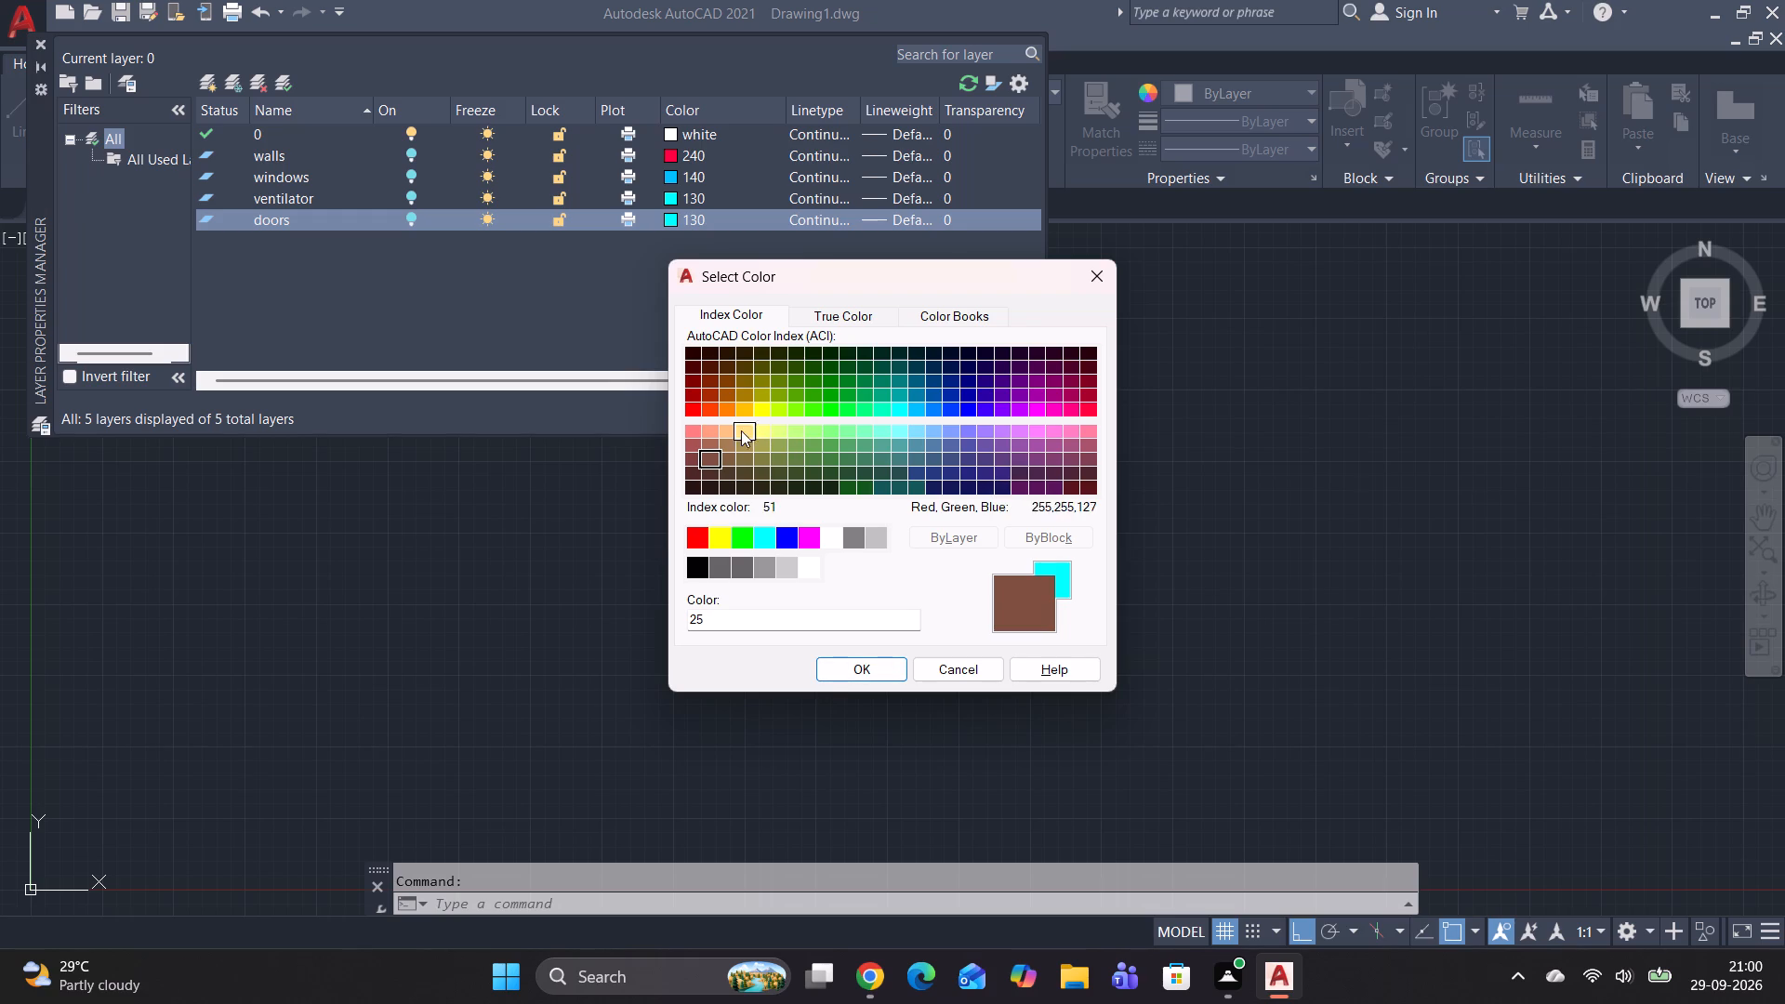
click(711, 443)
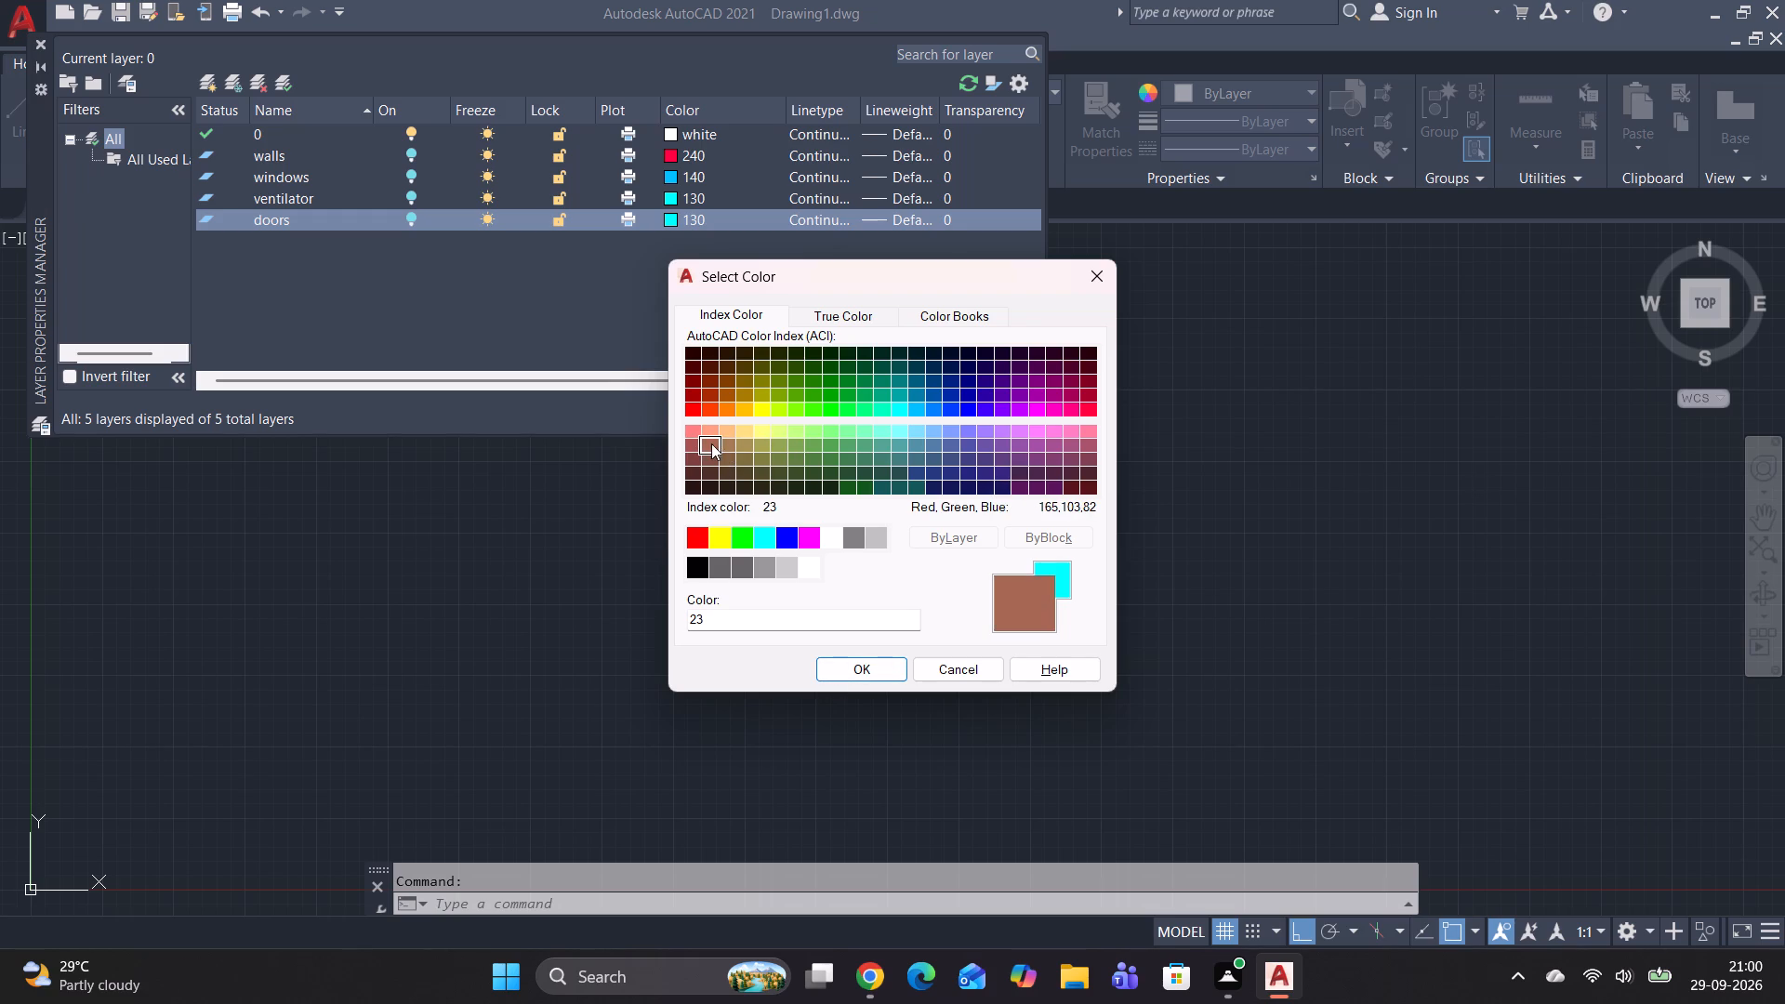
click(714, 456)
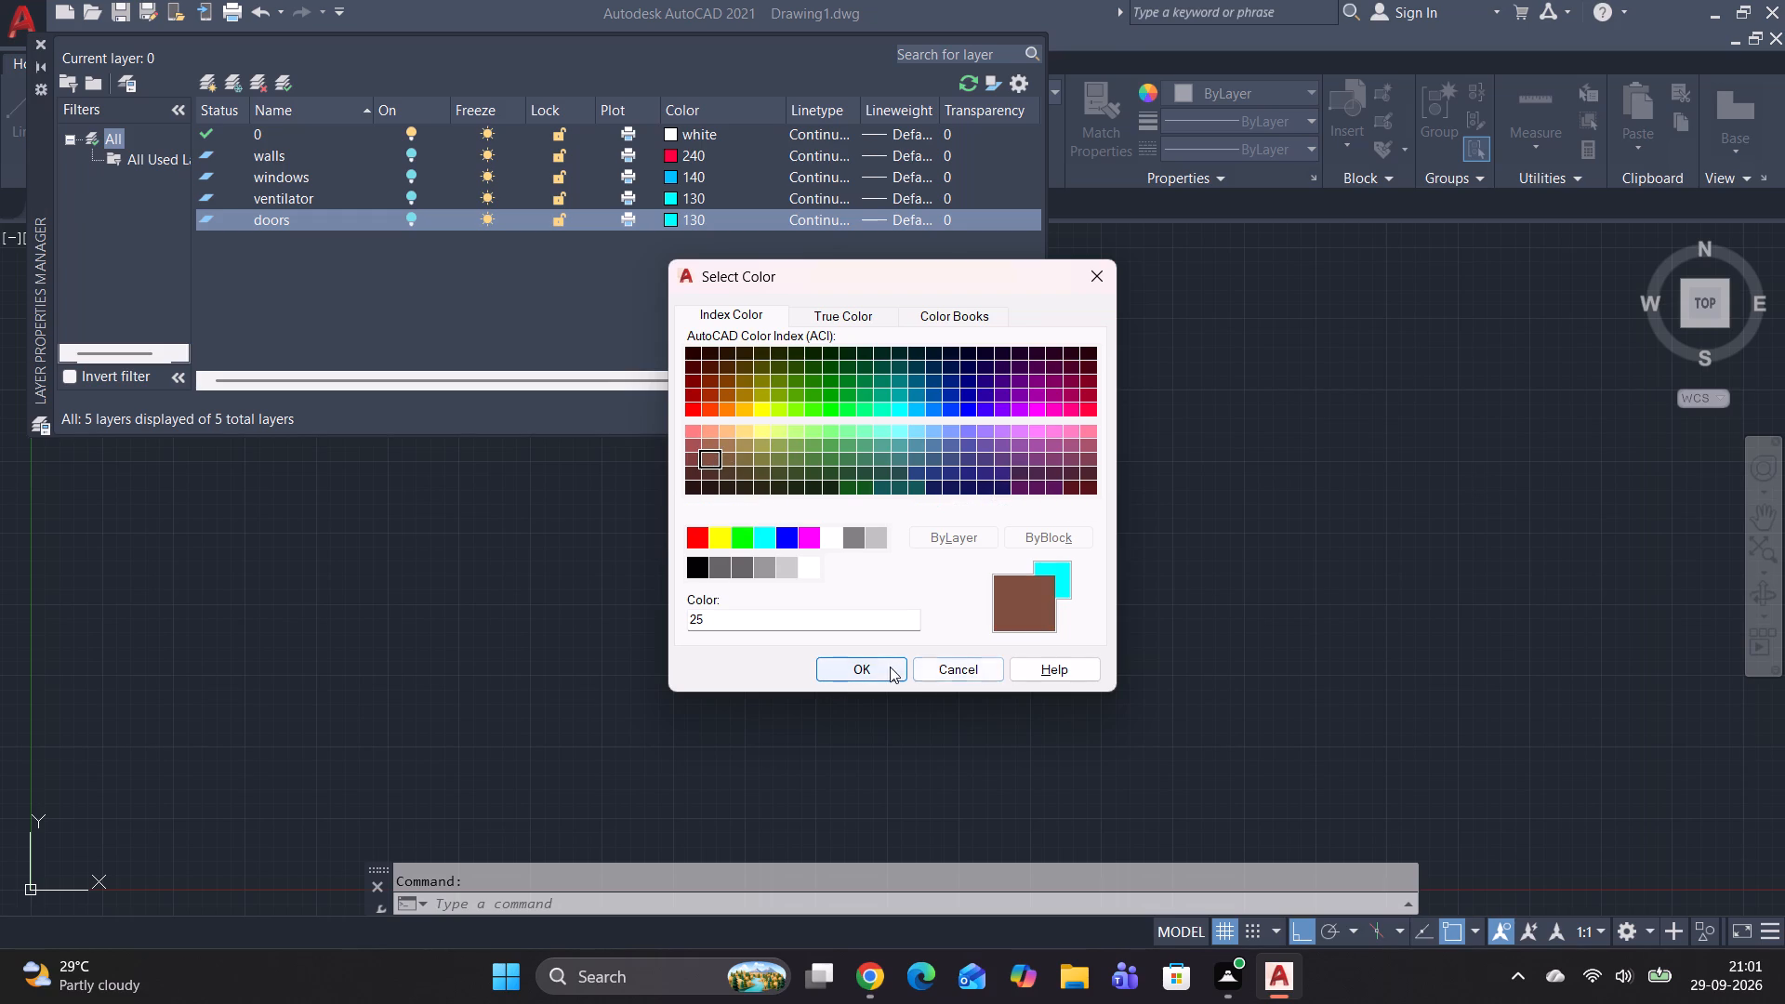
click(890, 667)
click(846, 538)
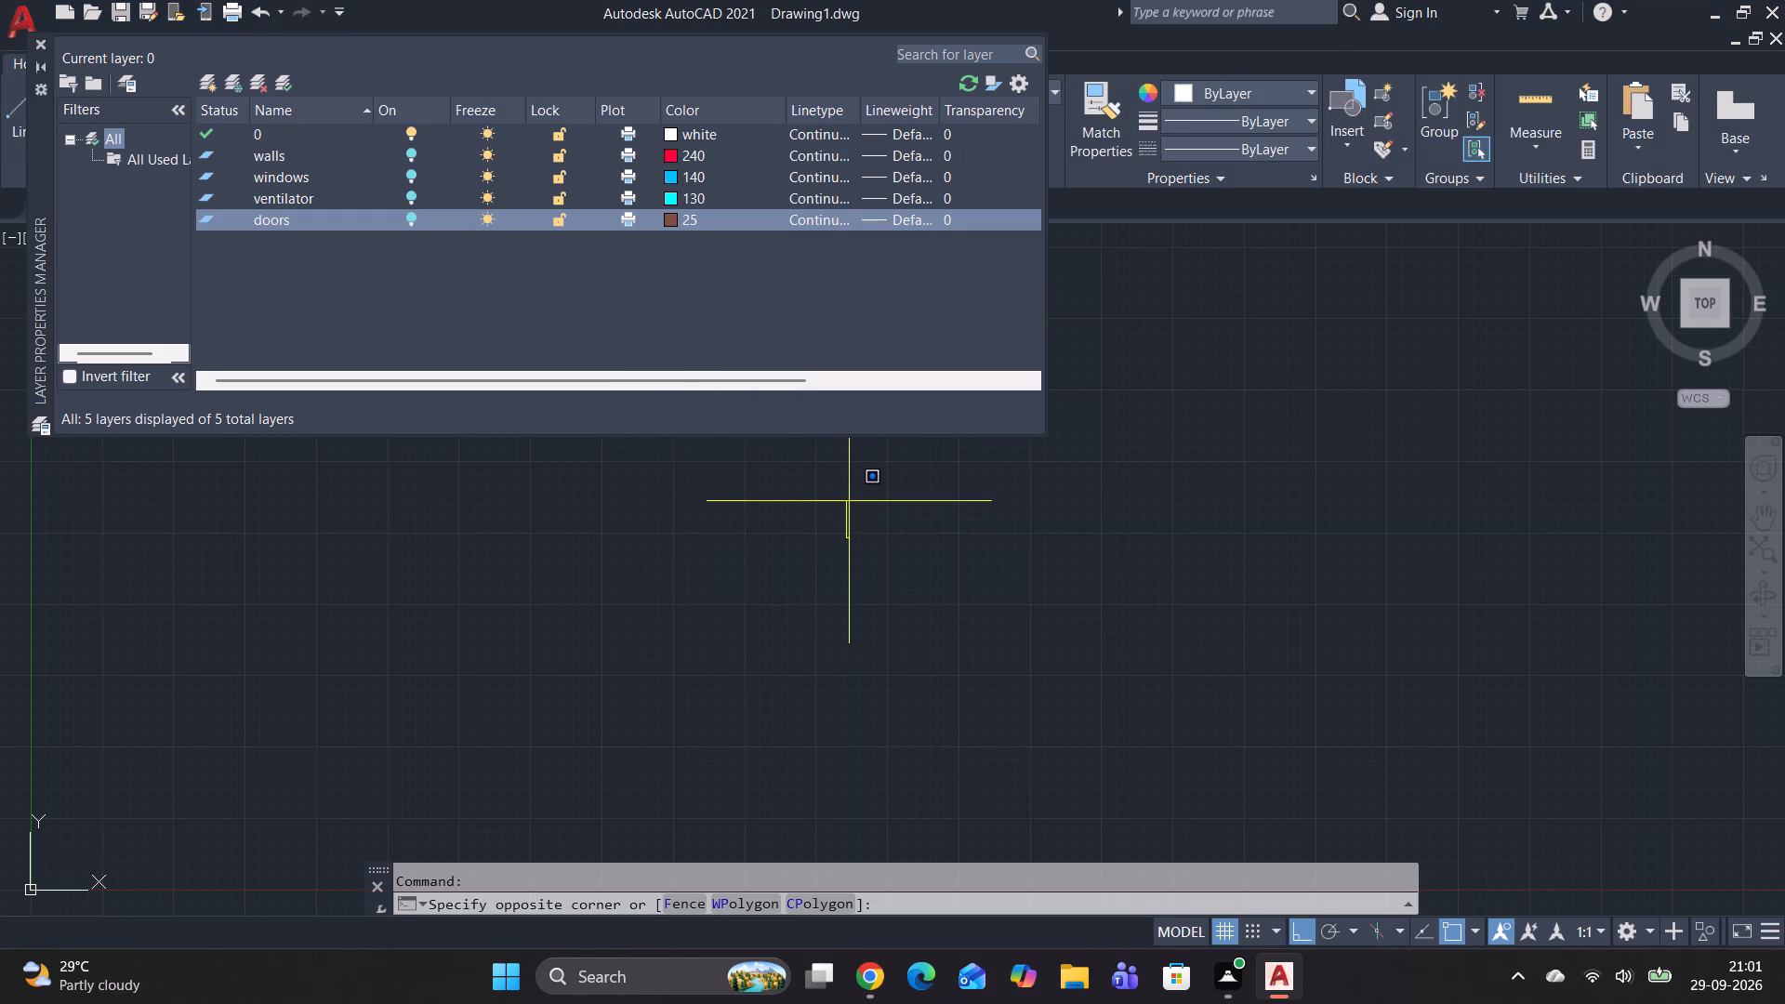
key(Escape)
key(Escape)
key(Escape)
key(Escape)
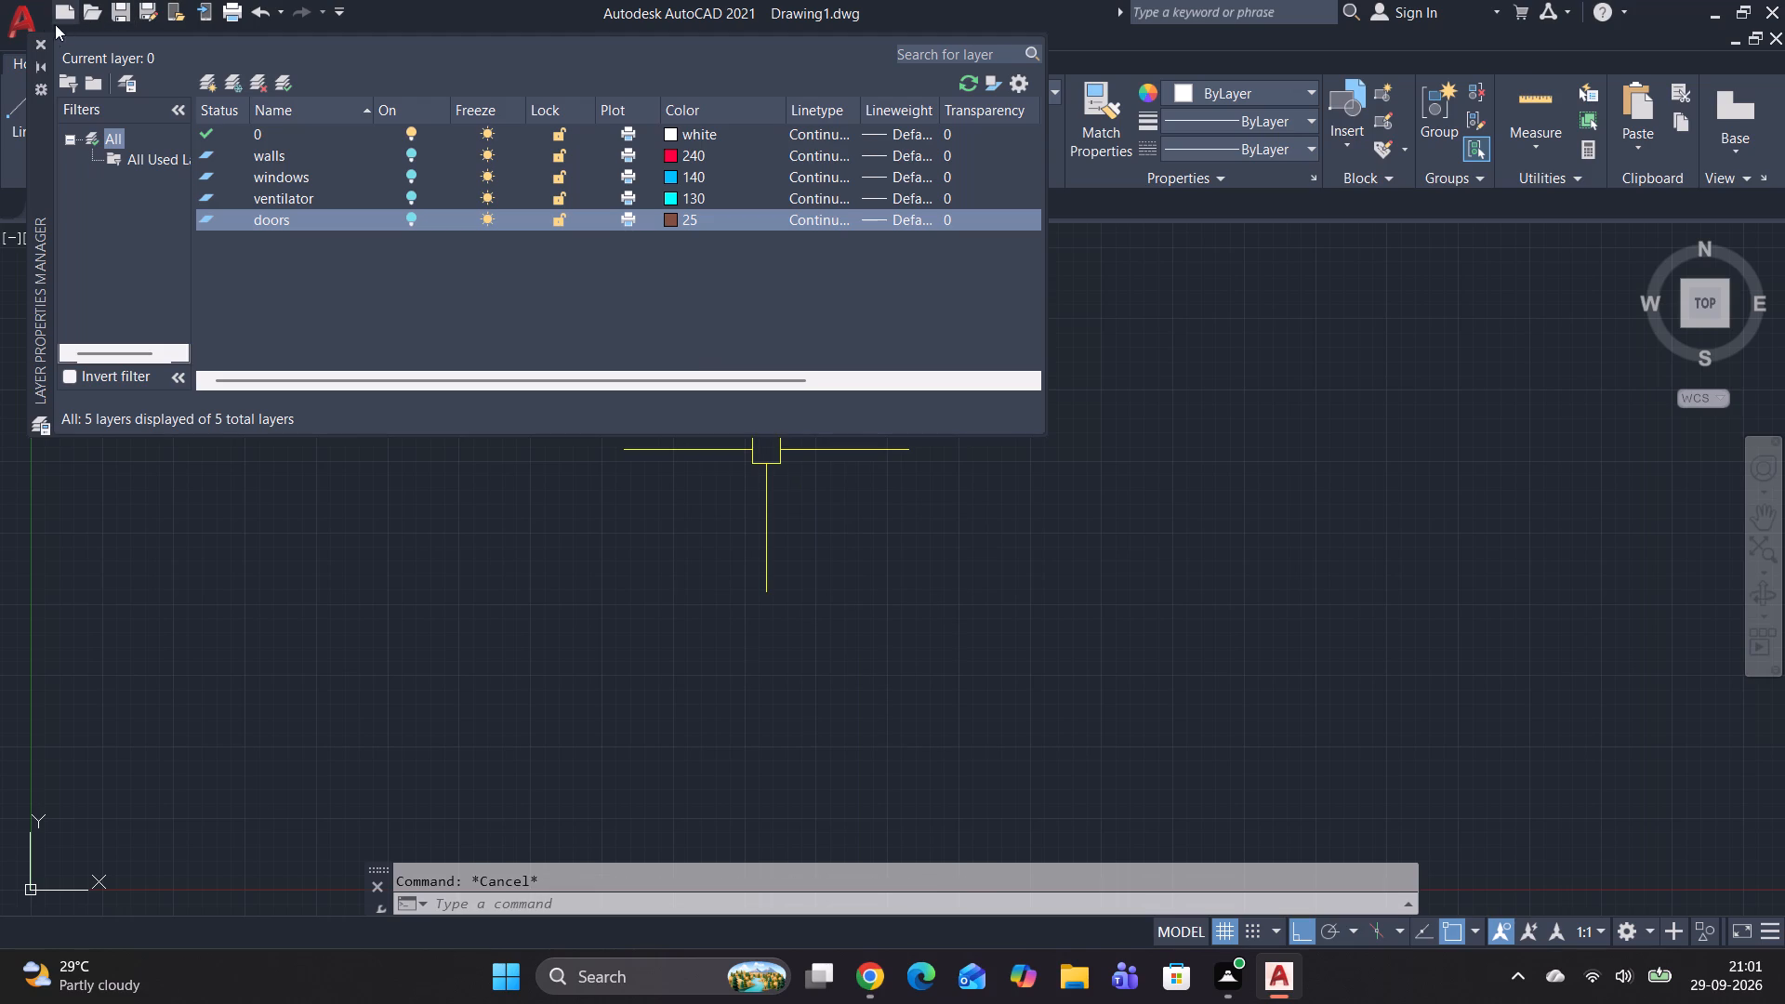
click(39, 45)
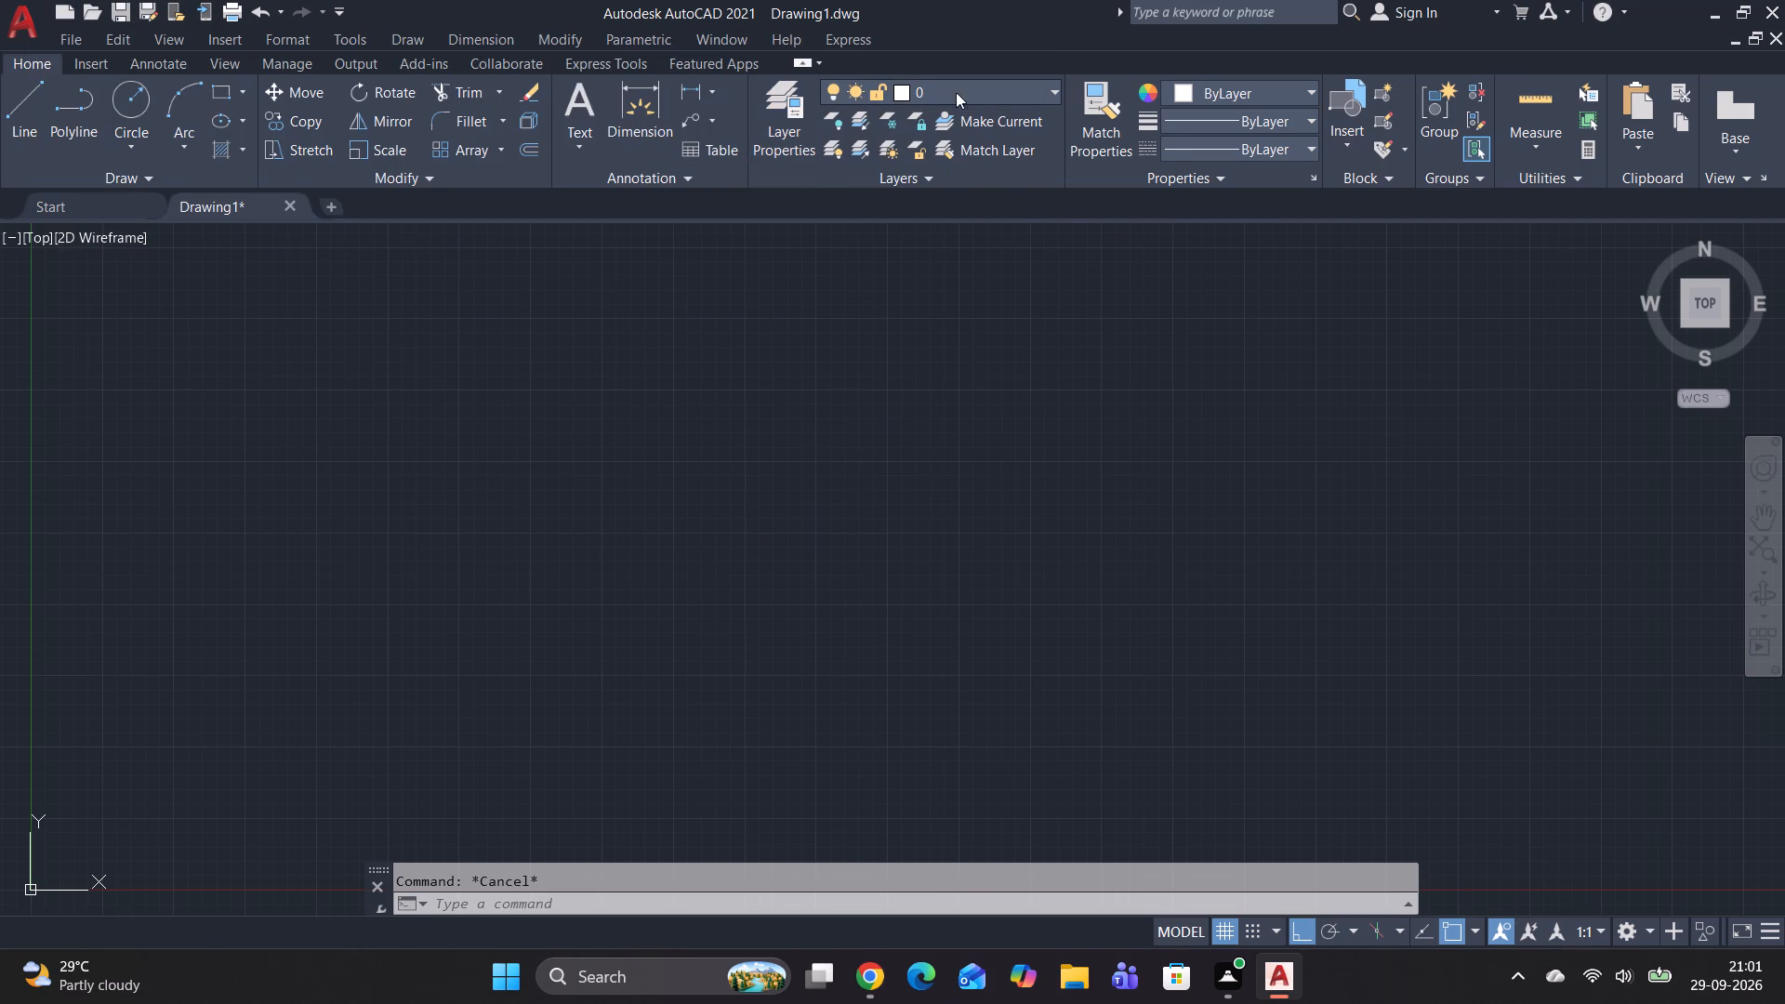
Make the walls layer the current layer, keeping layer 0 turned on.
click(978, 92)
click(991, 205)
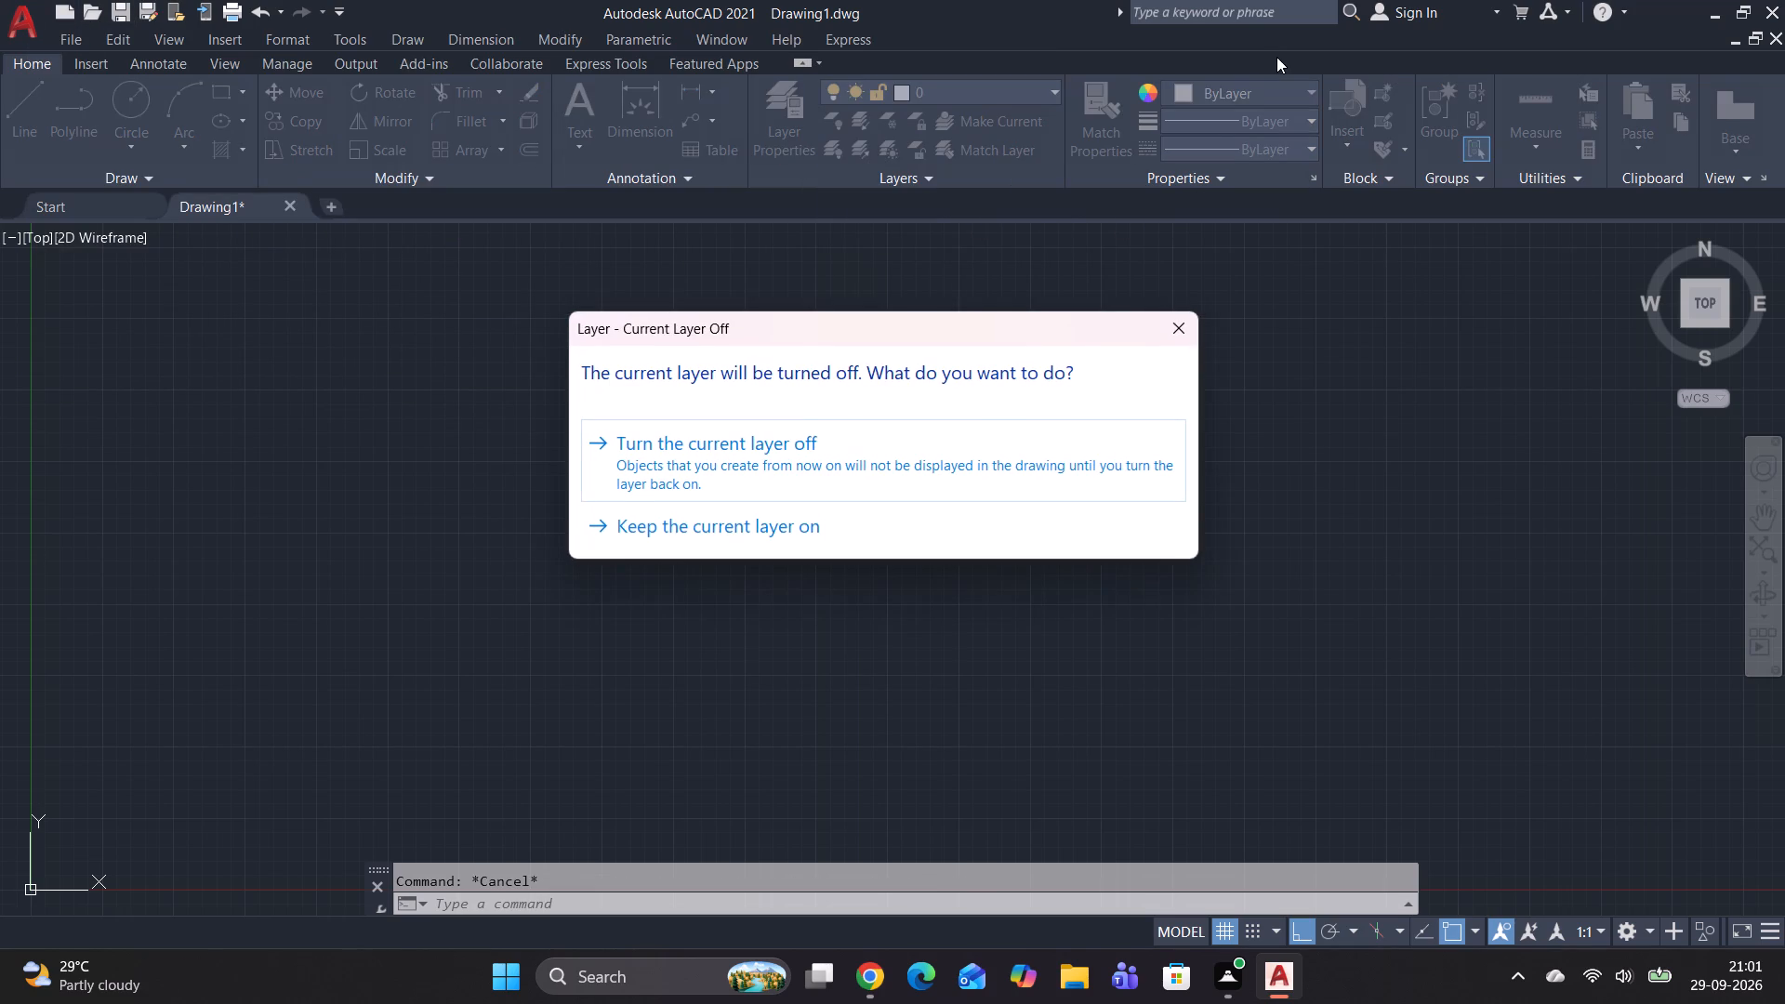
click(771, 540)
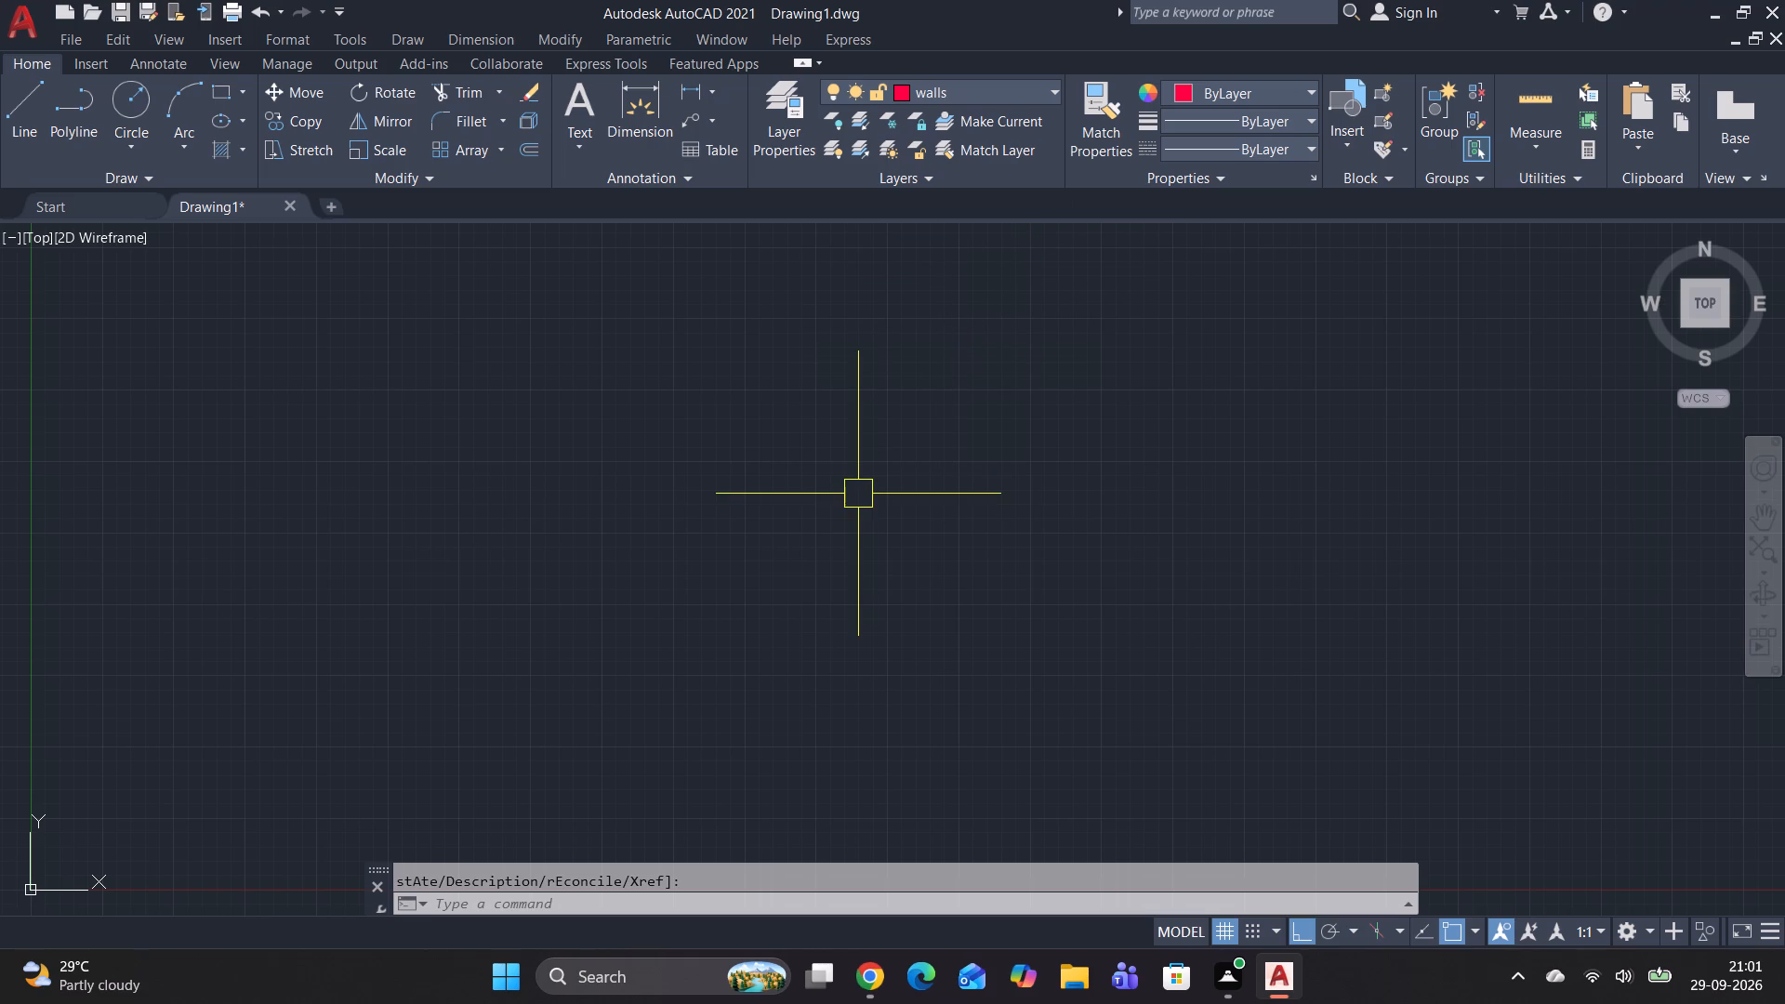
Draw a 39' horizontal line on the walls layer as the room outline's upper wall.
text(l)
key(space)
click(424, 387)
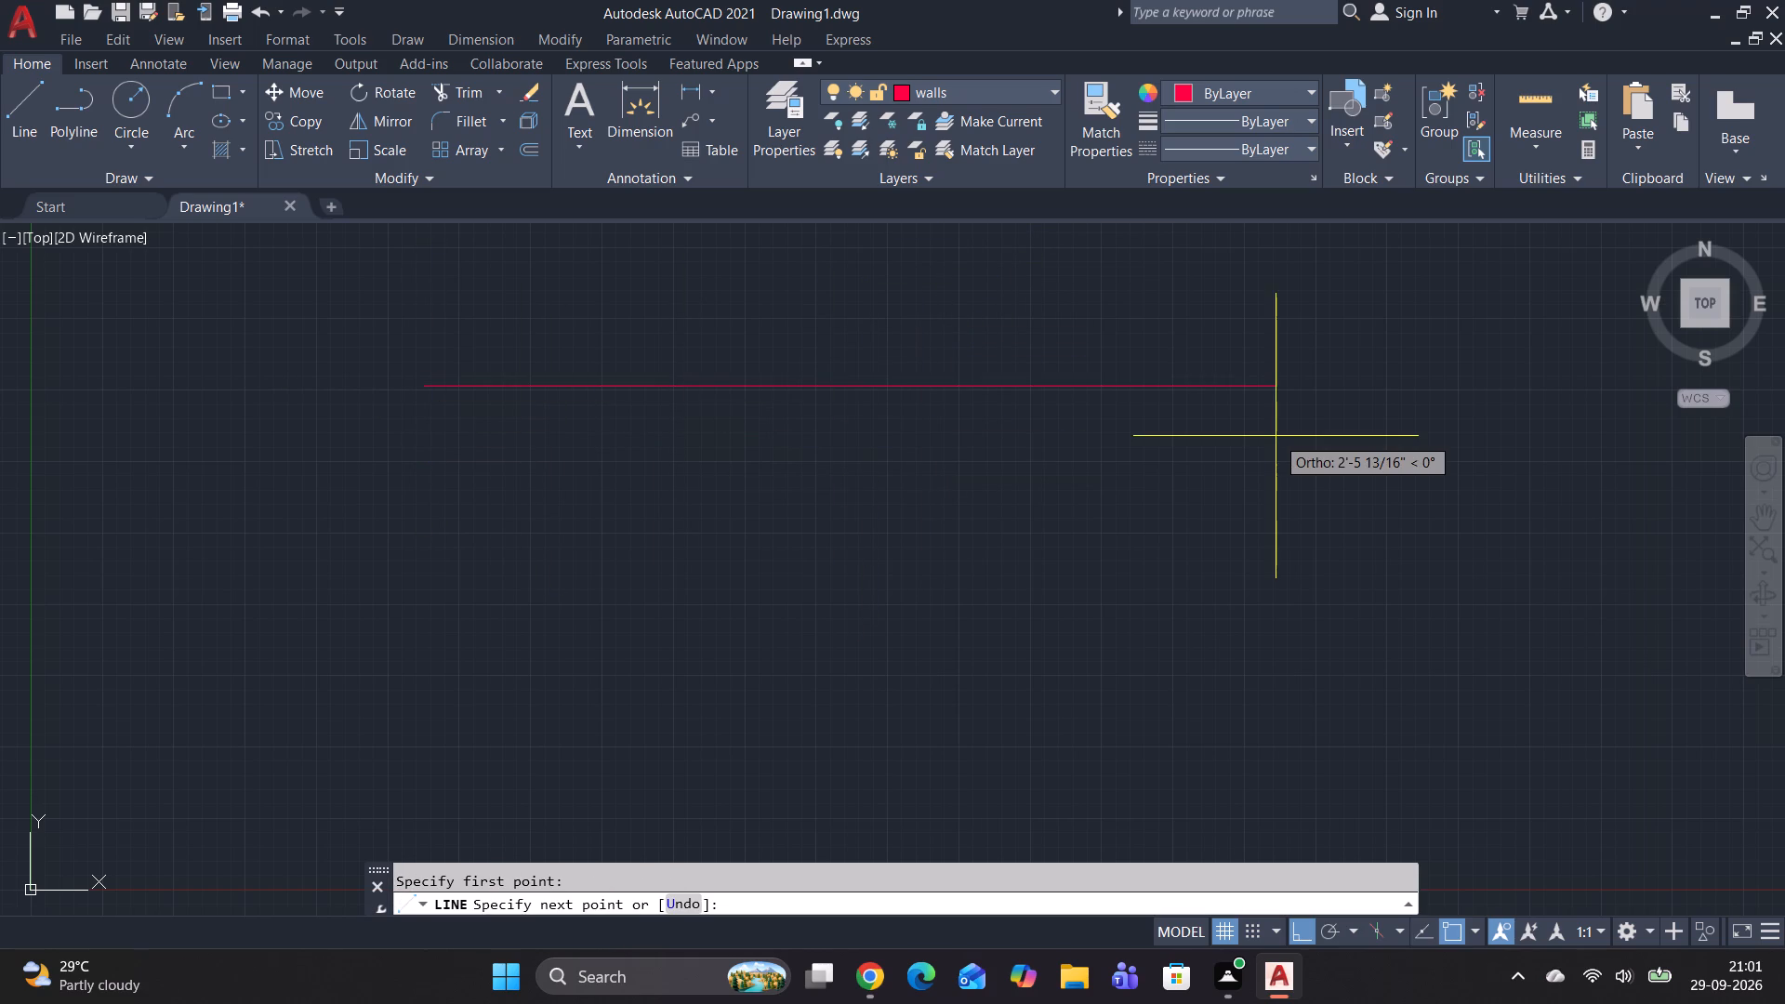
text(39')
key(Return)
scroll(1276, 436, down, 16)
key(Escape)
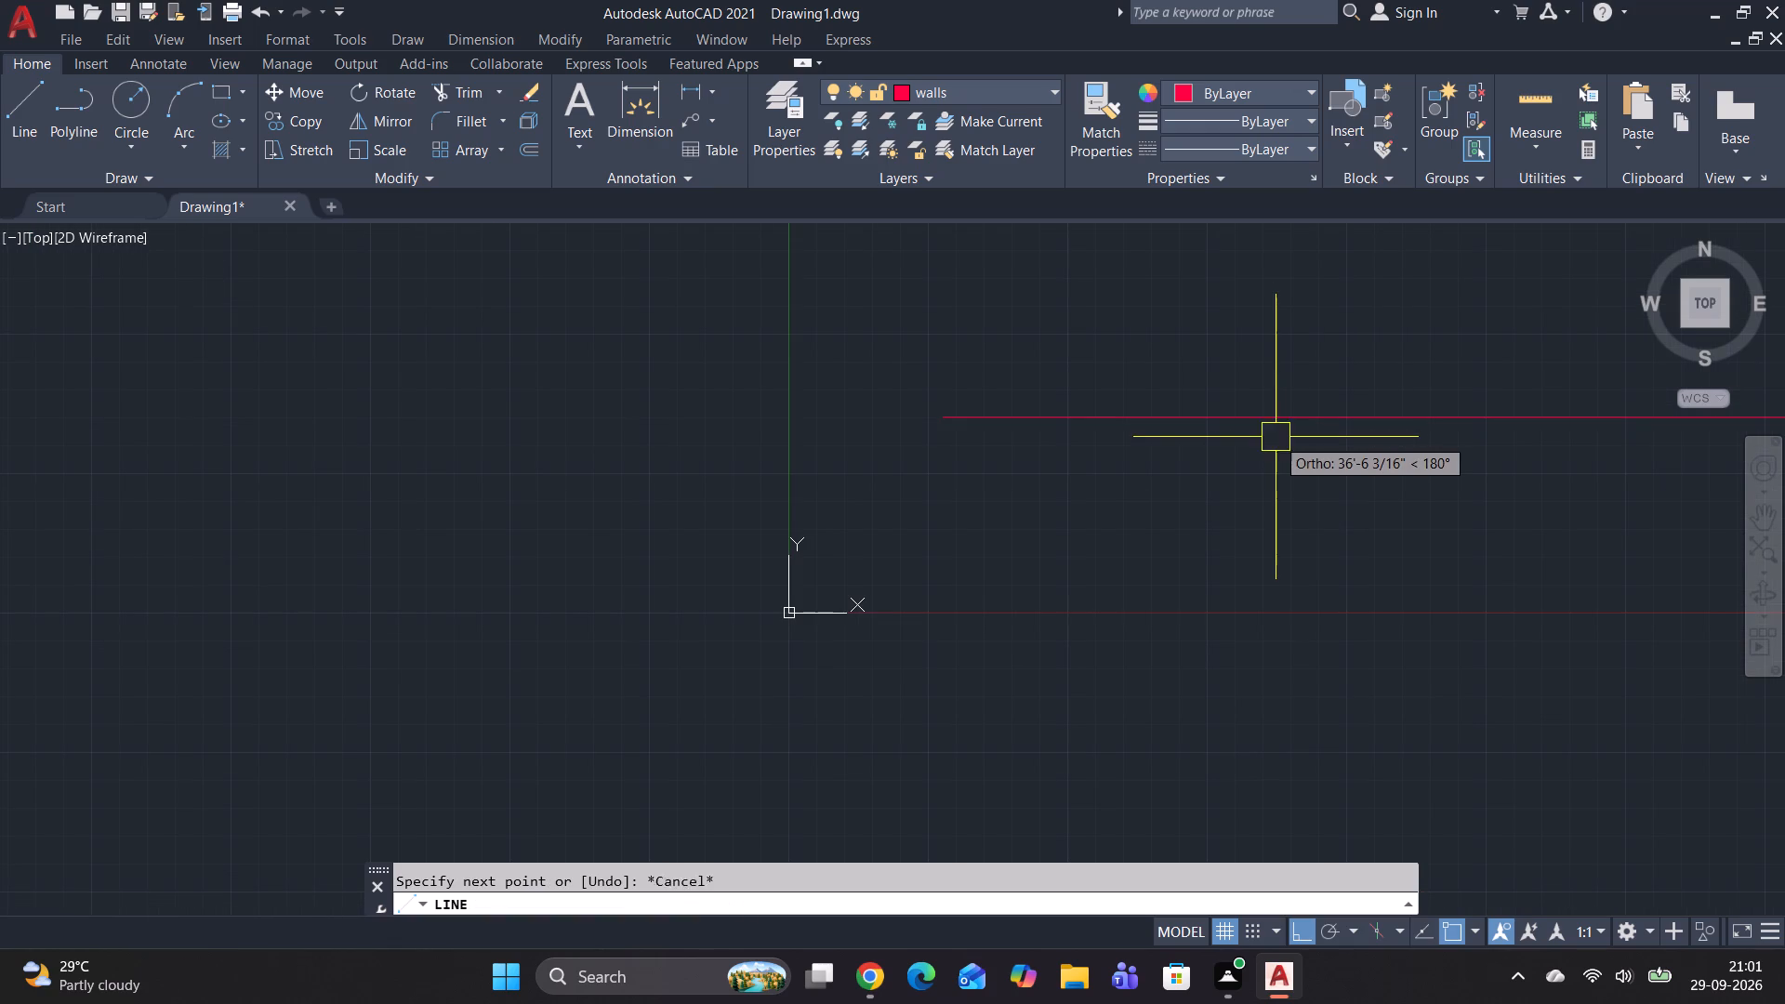
scroll(1276, 437, down, 7)
key(Escape)
Draw the outline's left wall 30' down from the upper wall's left endpoint, continuing with a 39' lower wall to the right.
middle_drag(1363, 527, 1085, 514)
scroll(1121, 450, up, 6)
scroll(1120, 445, down, 4)
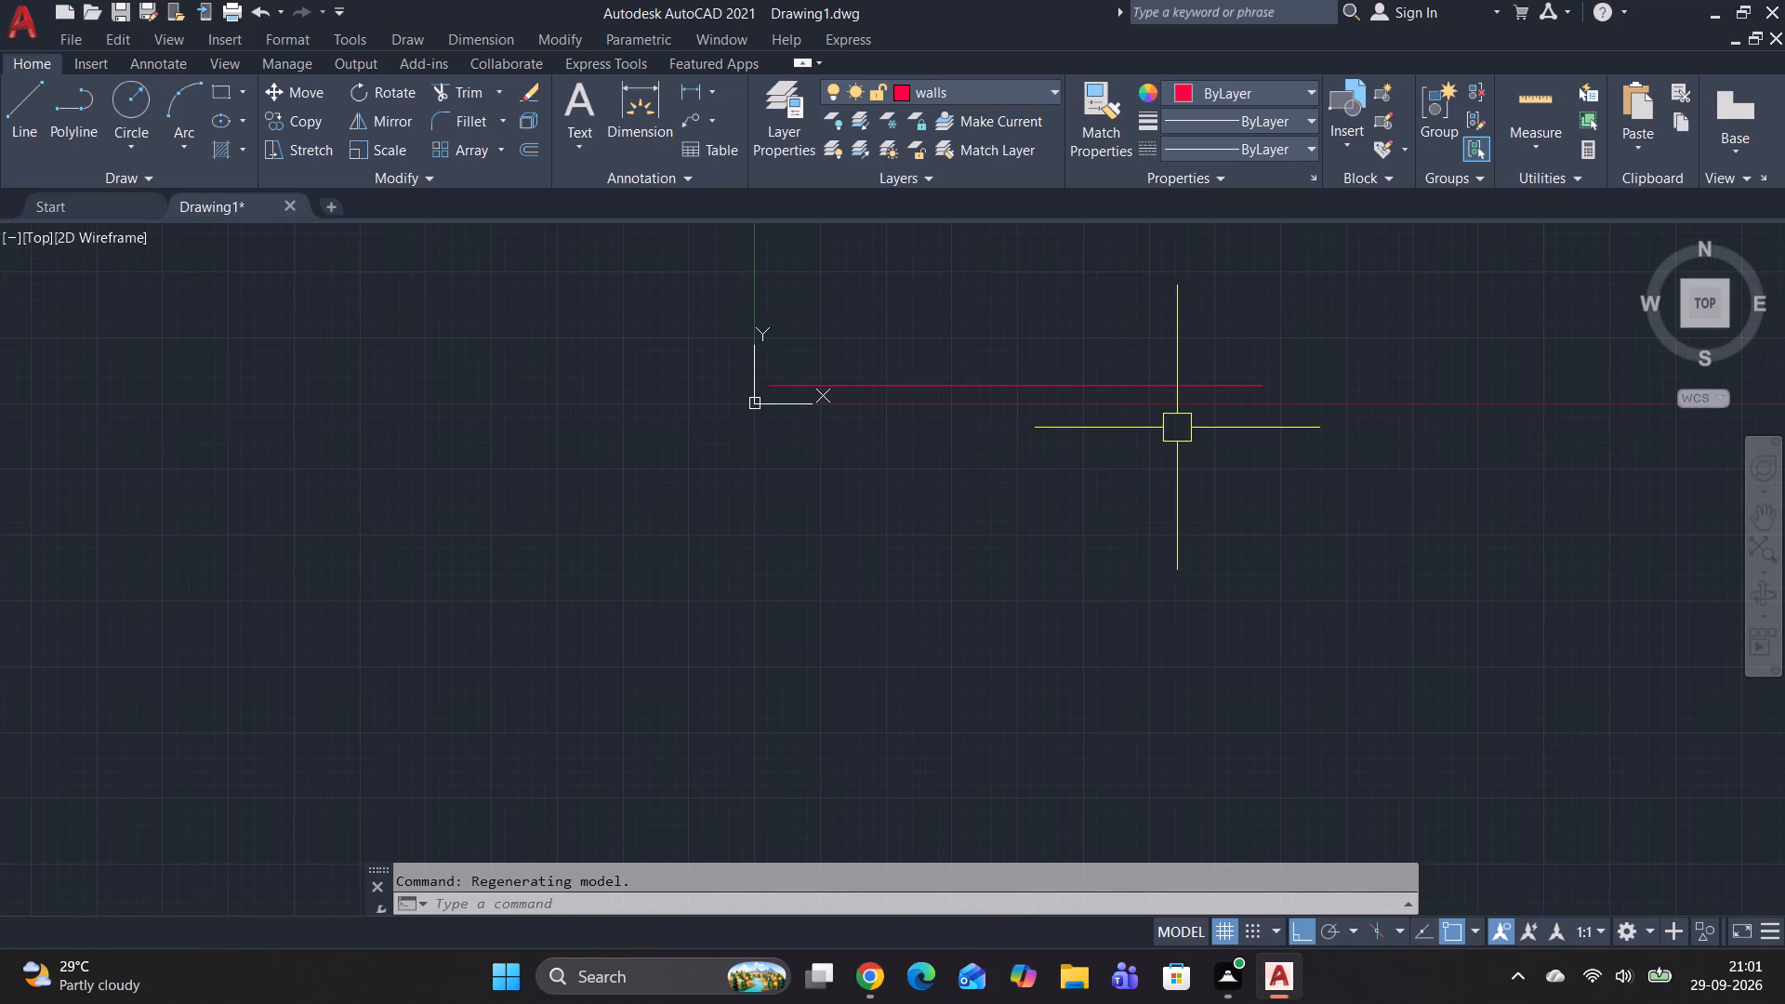
text(l)
key(space)
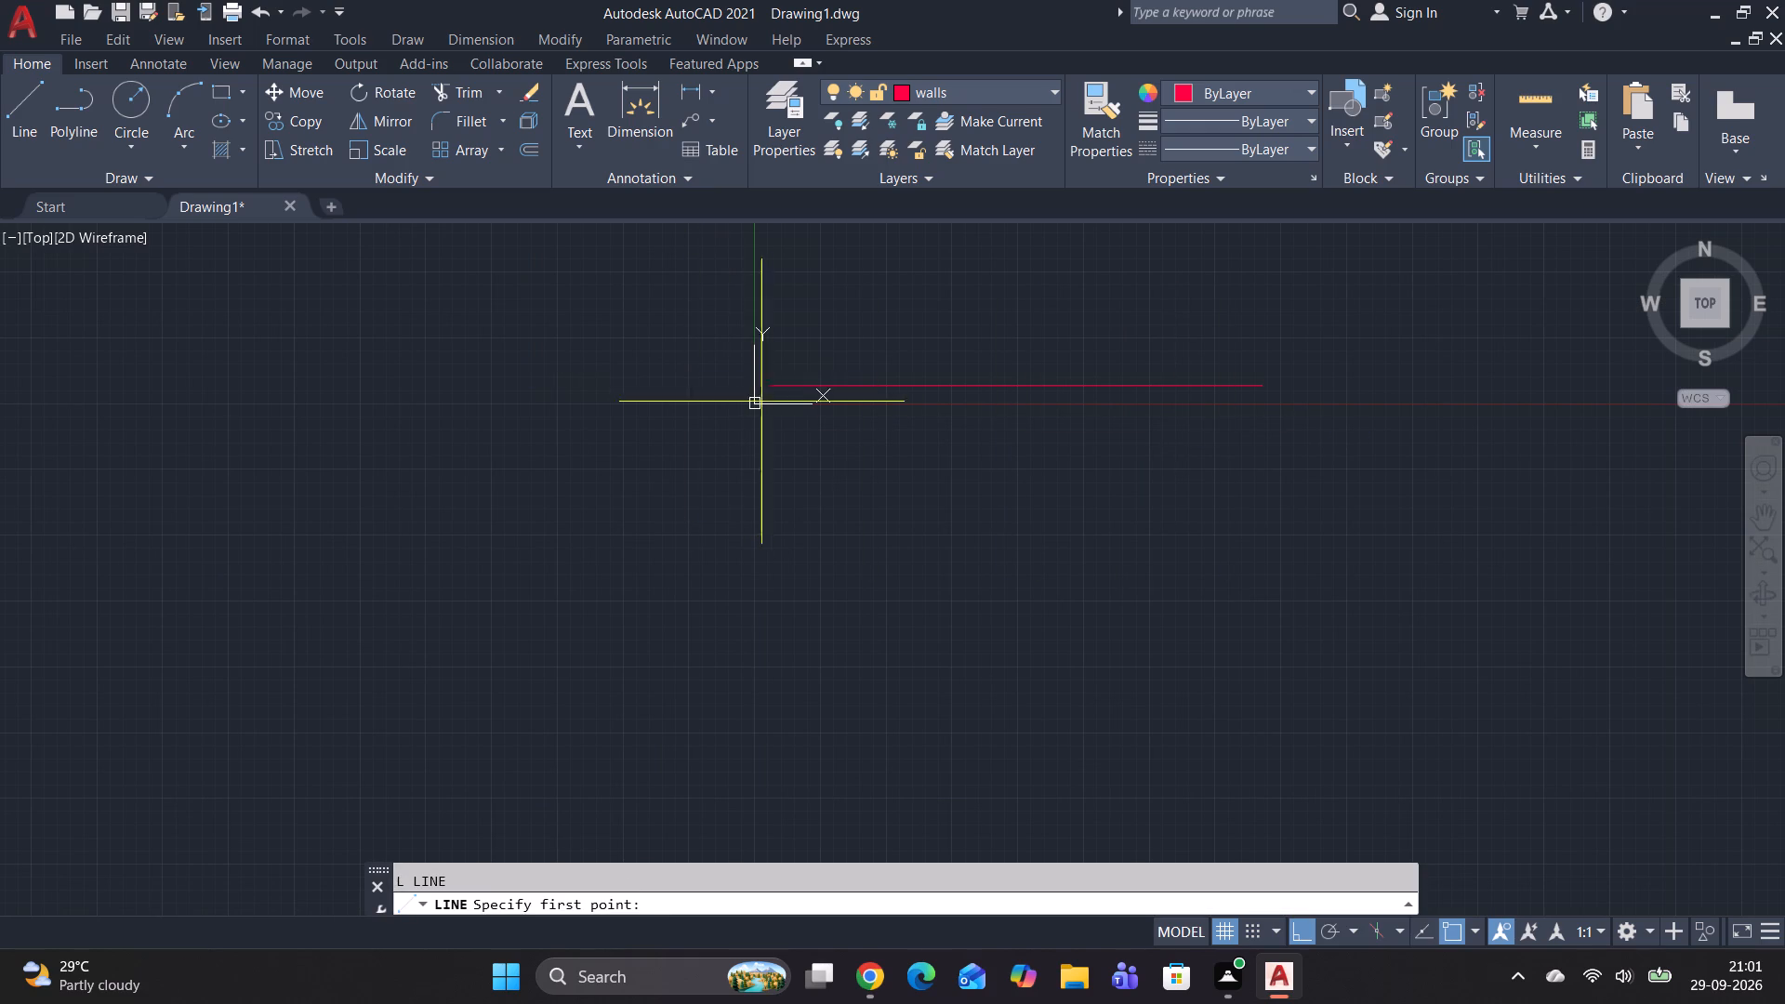
click(769, 386)
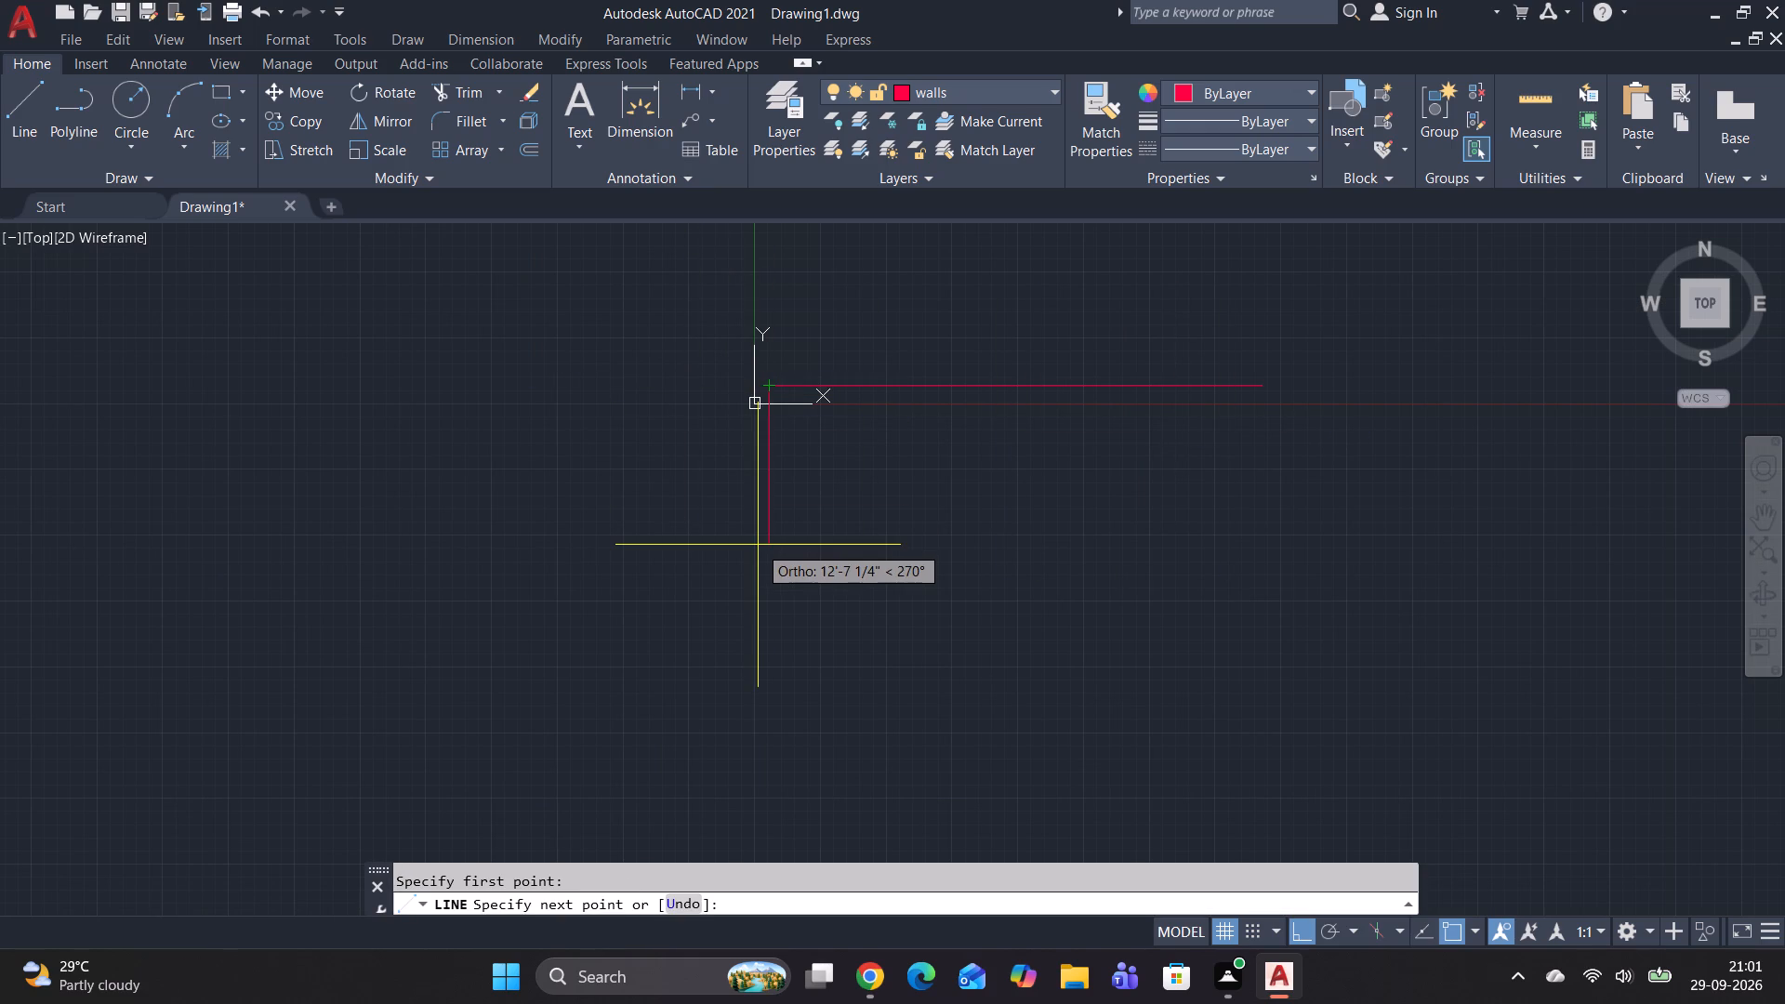
text(30)
key(apostrophe)
key(Return)
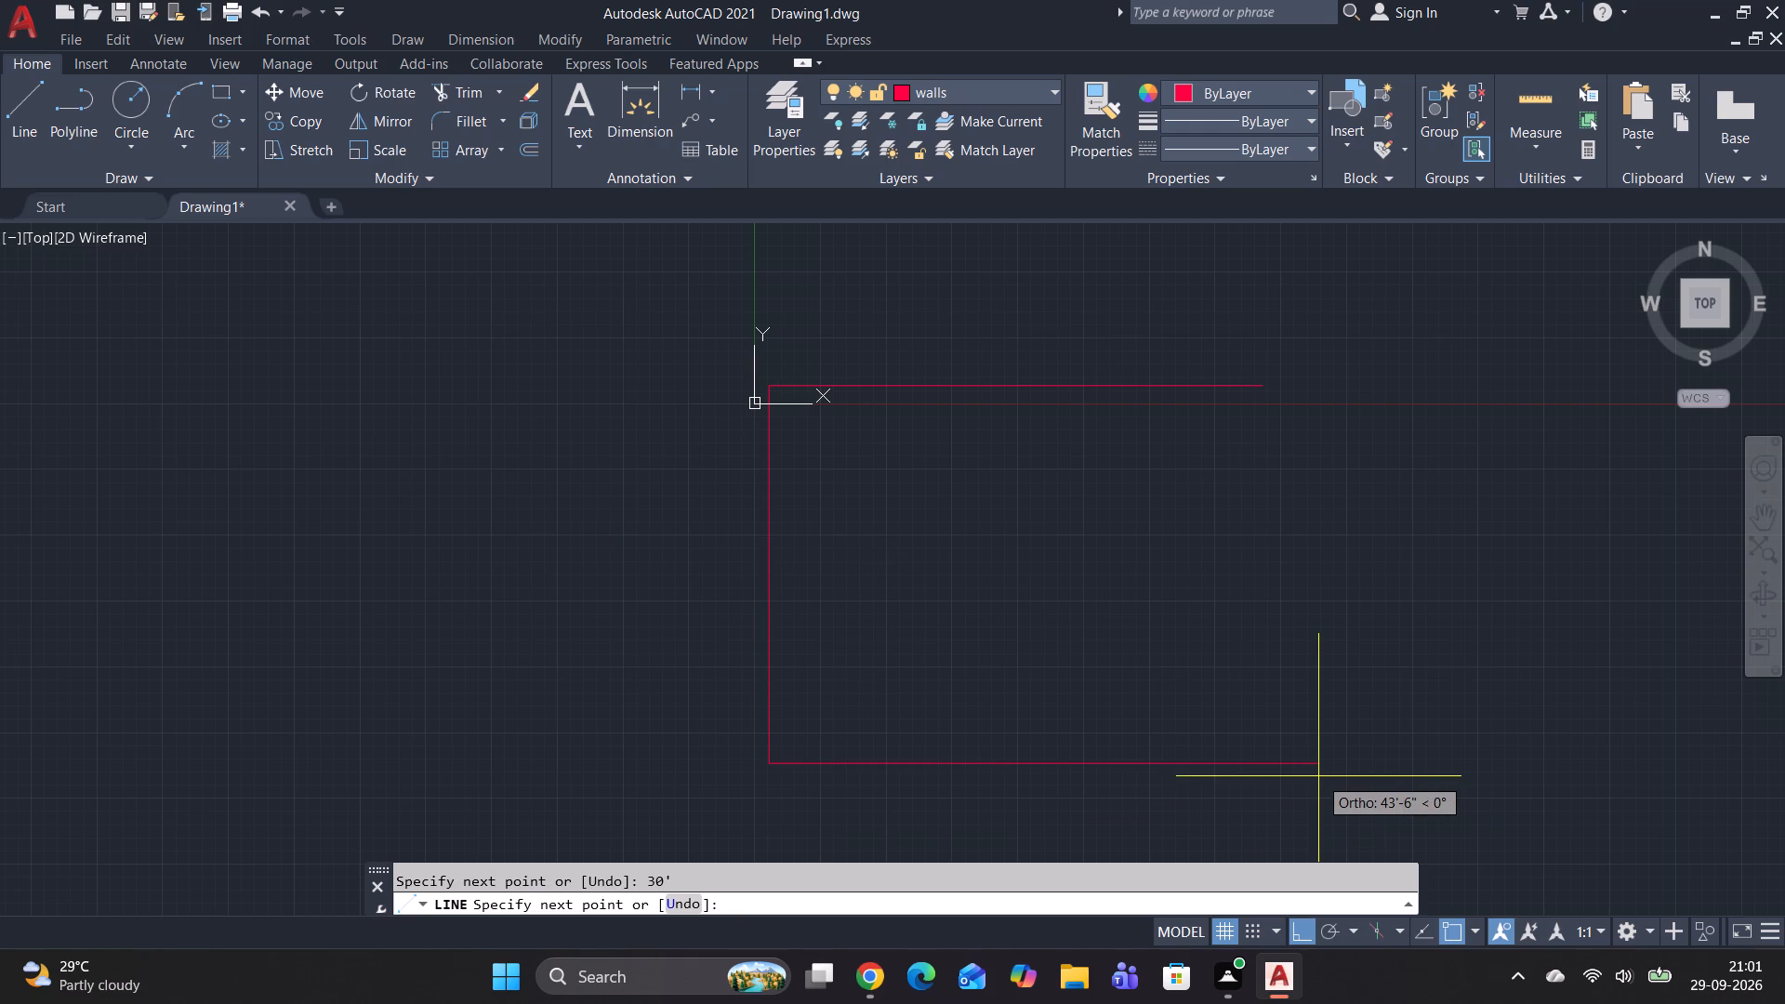
text(39')
key(Return)
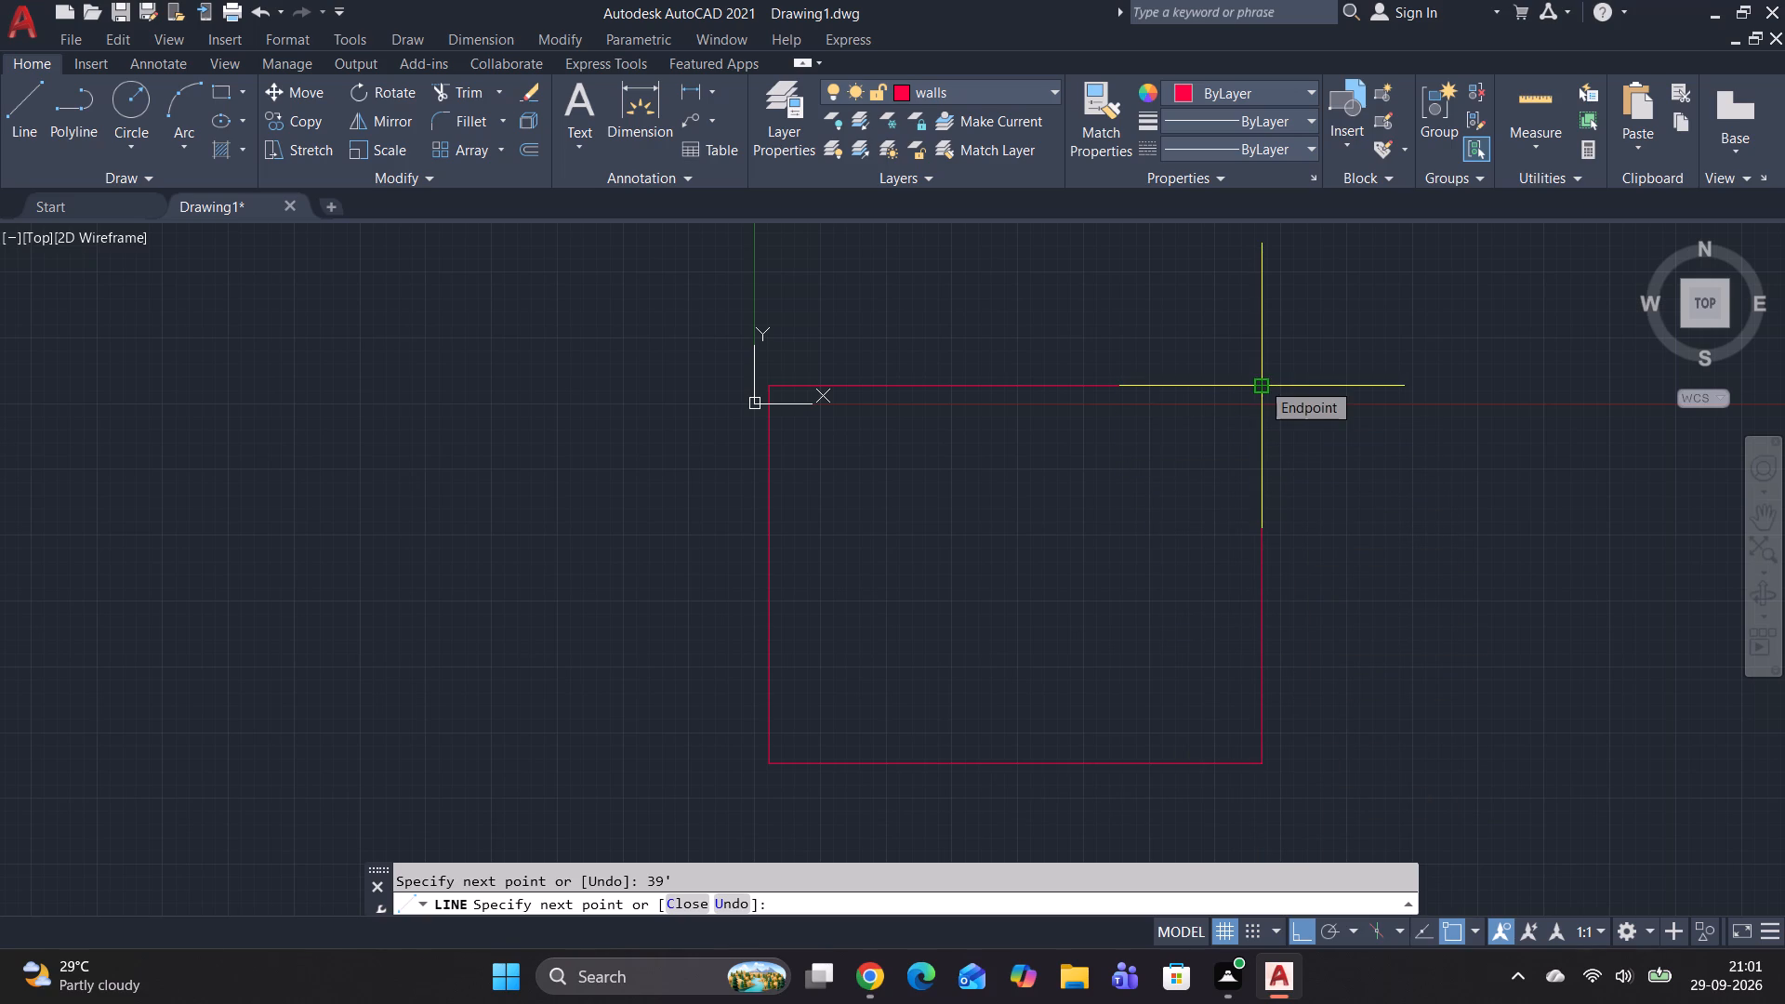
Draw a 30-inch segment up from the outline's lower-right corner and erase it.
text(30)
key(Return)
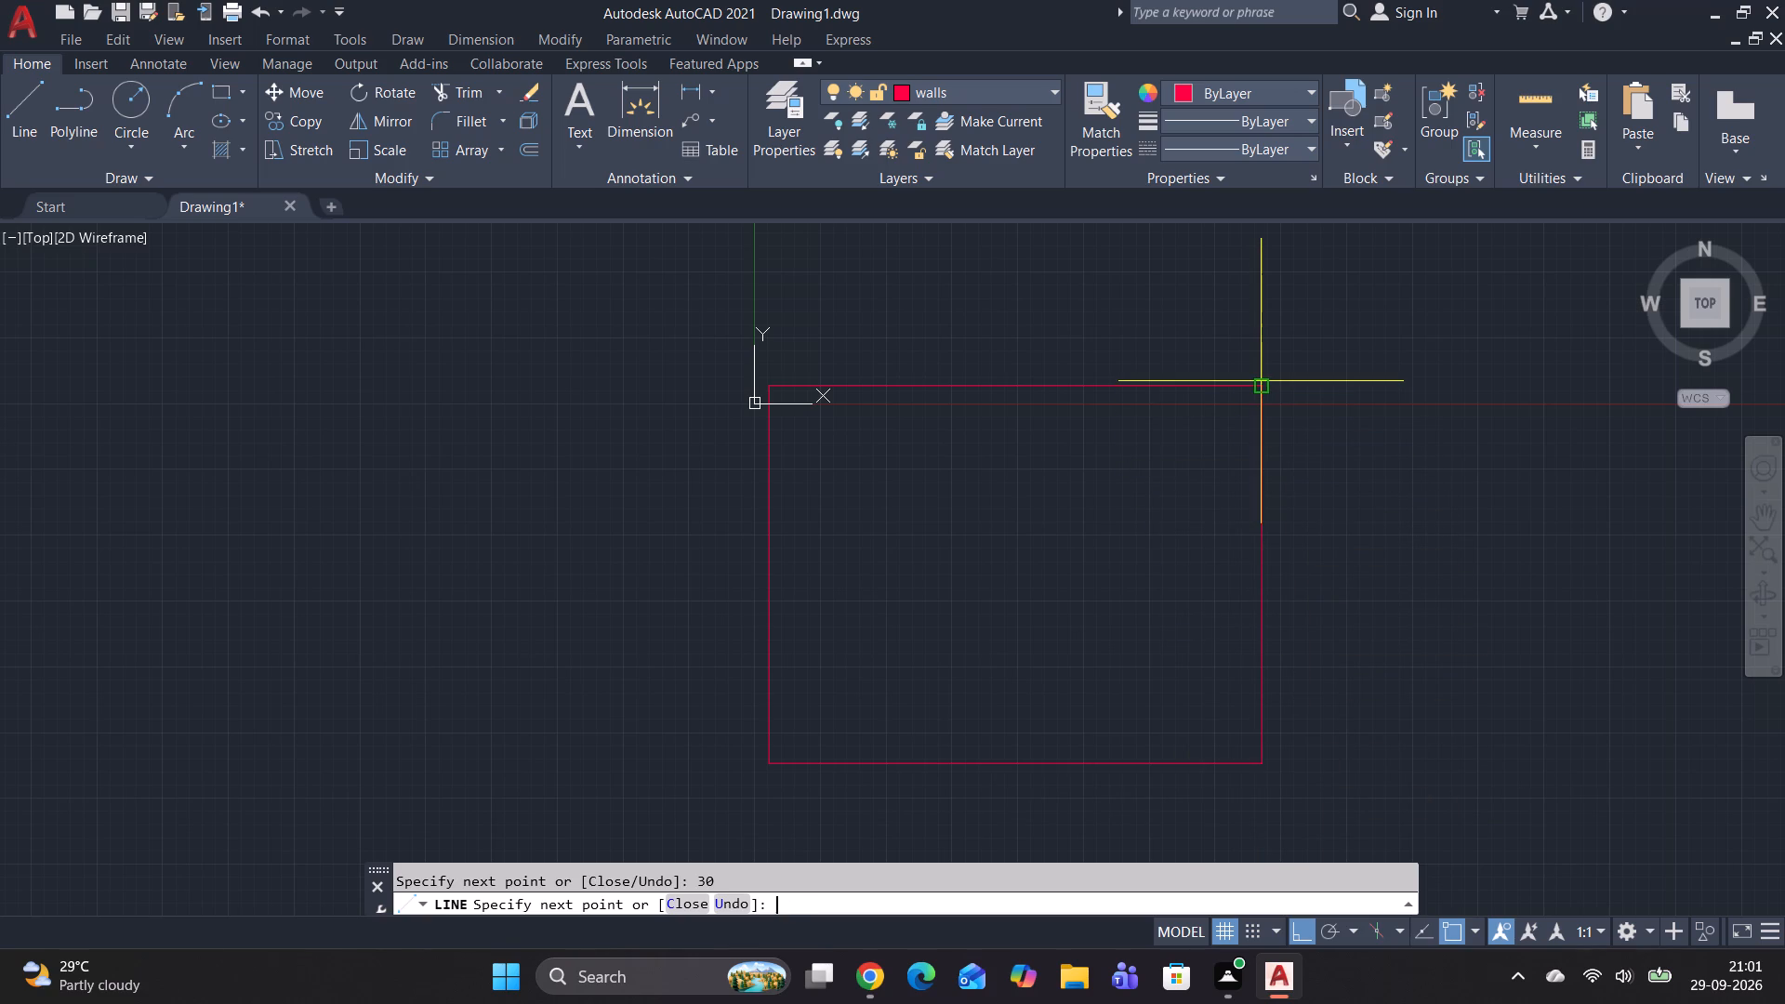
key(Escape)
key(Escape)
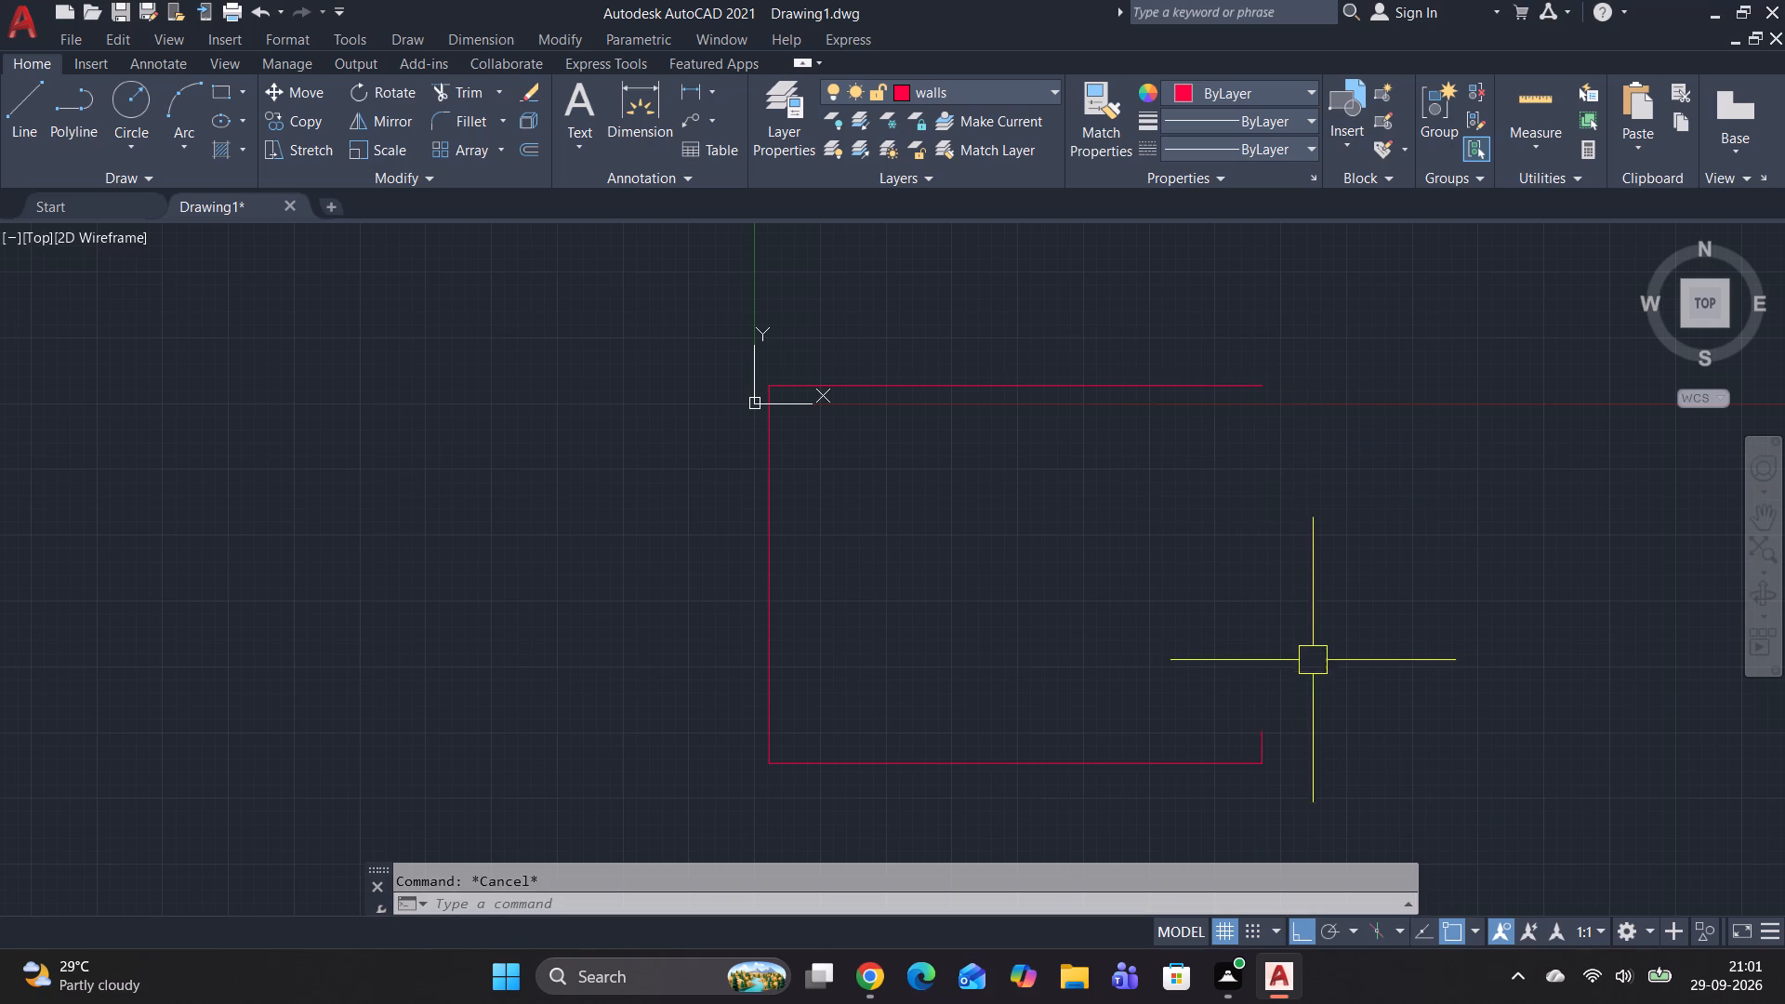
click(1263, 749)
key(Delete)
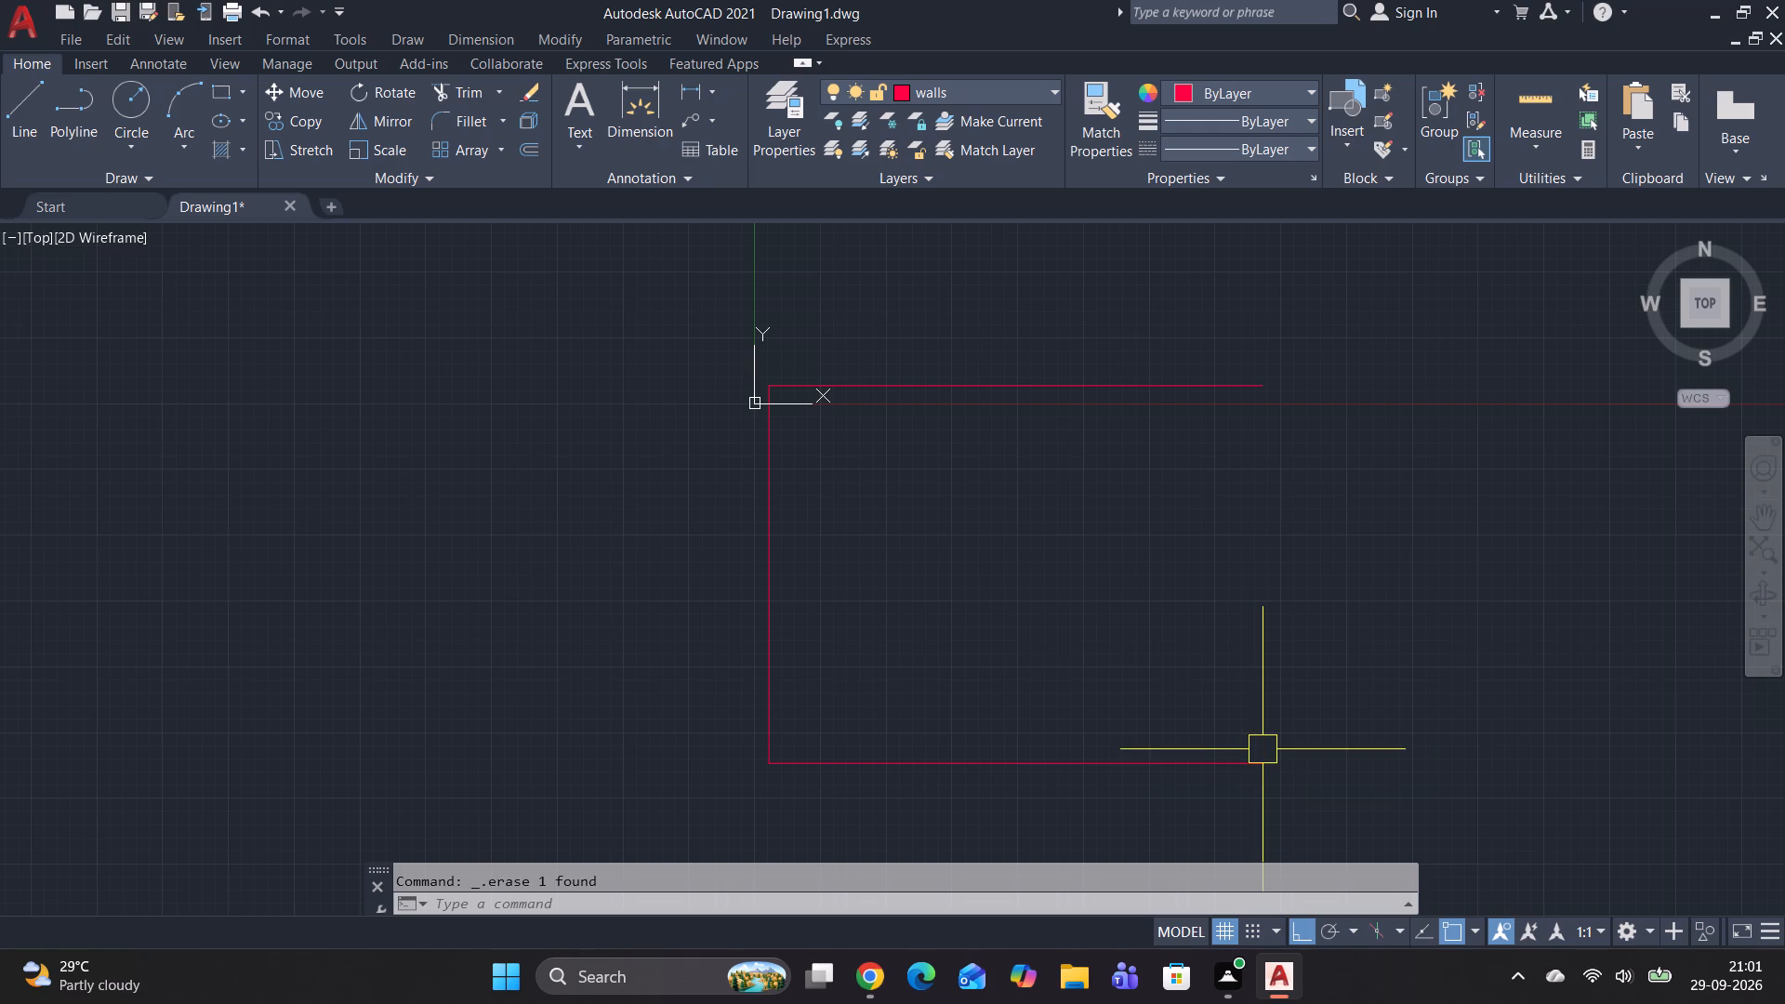
Draw a 30' vertical line up from the lower wall's right endpoint to close the outline.
text(l)
key(space)
click(1263, 762)
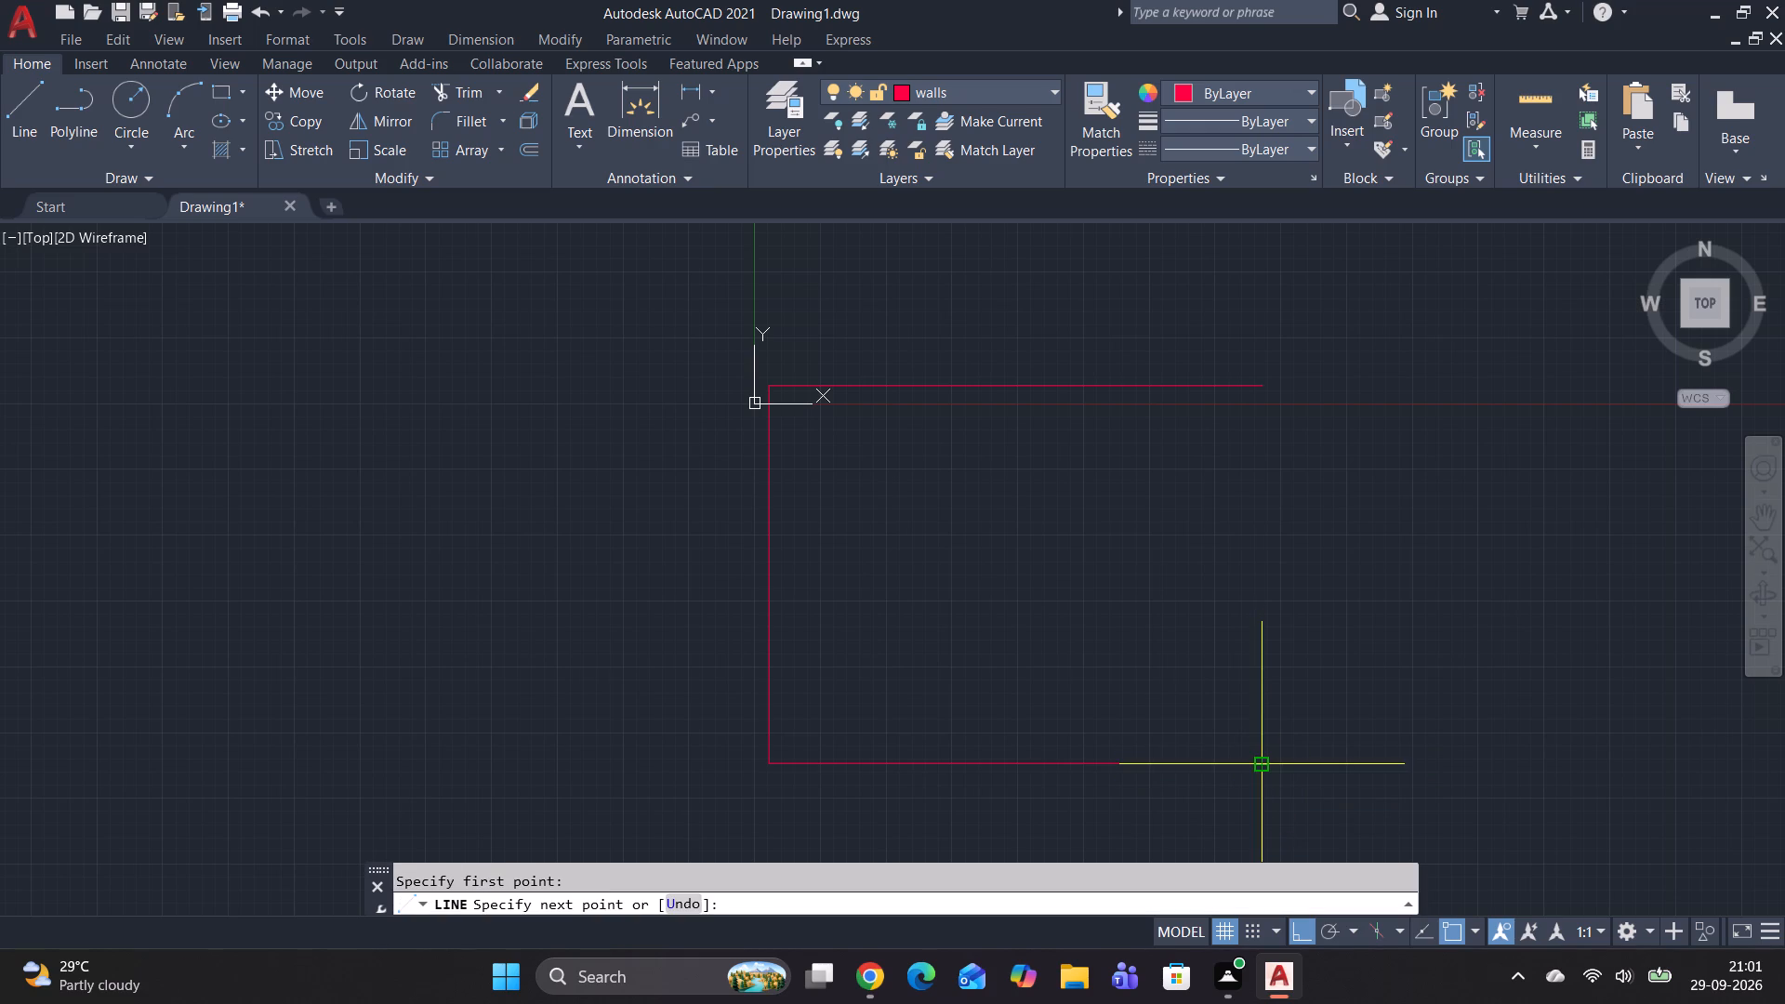
text(30')
key(Return)
key(Escape)
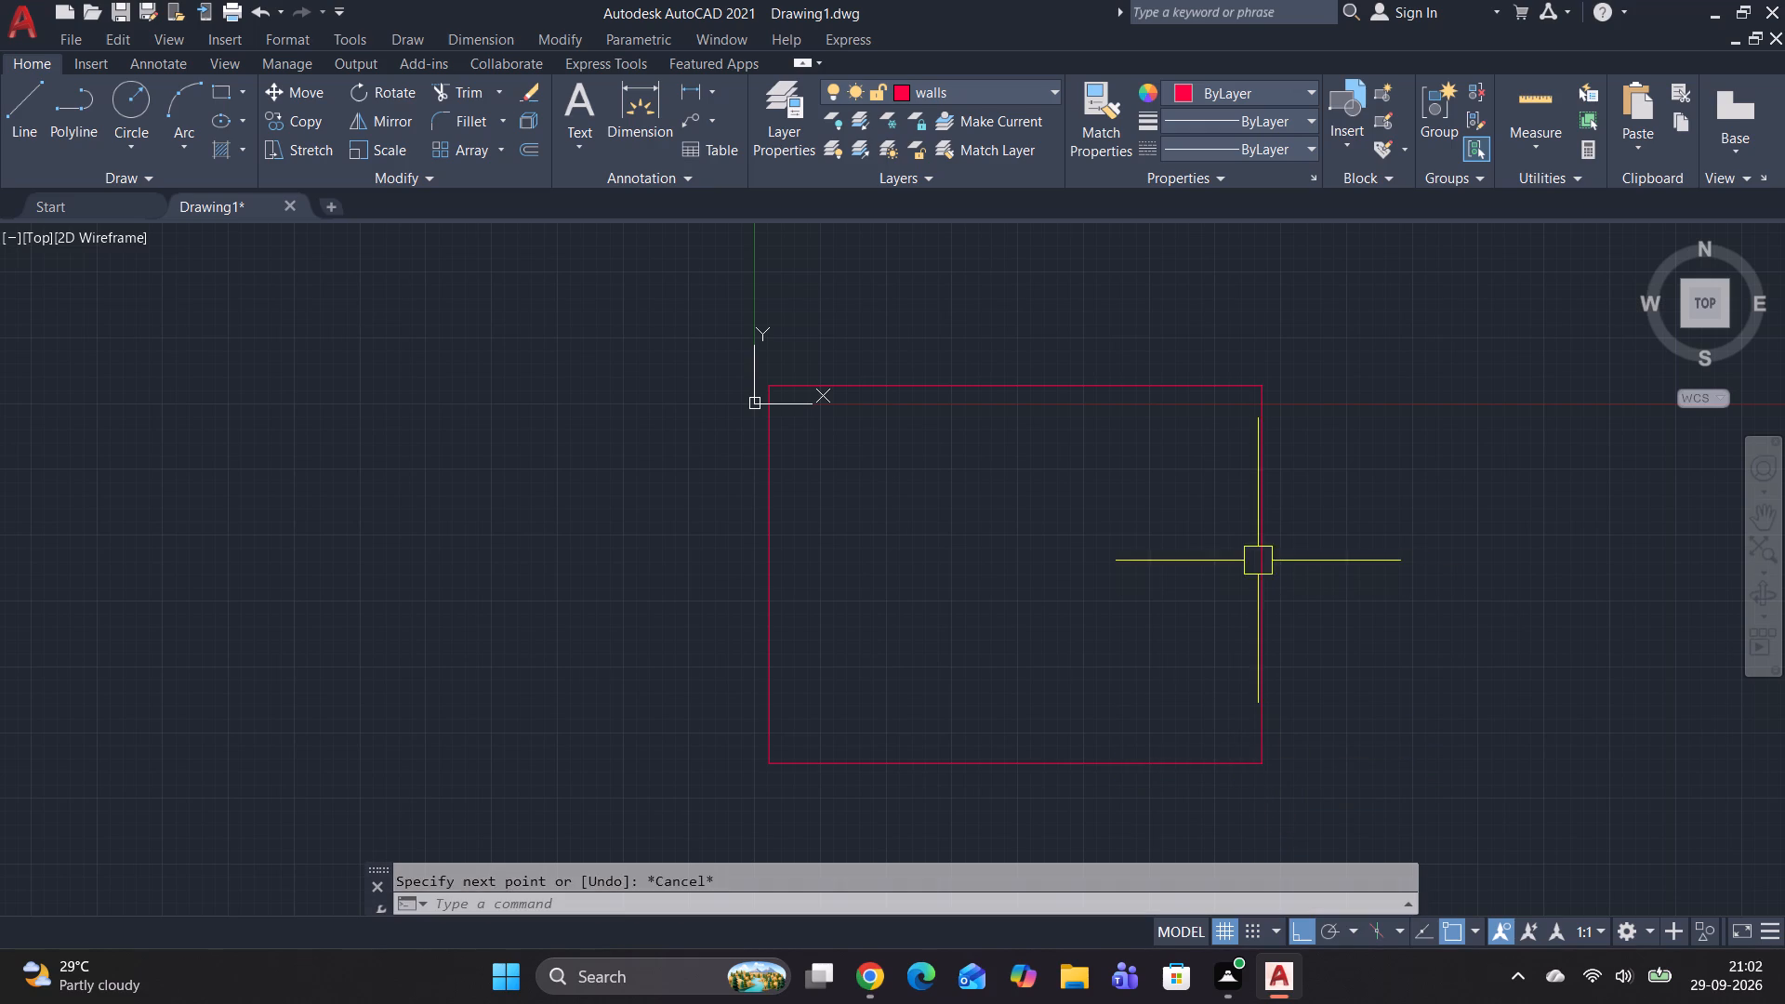
key(Escape)
key(Escape)
key(Escape)
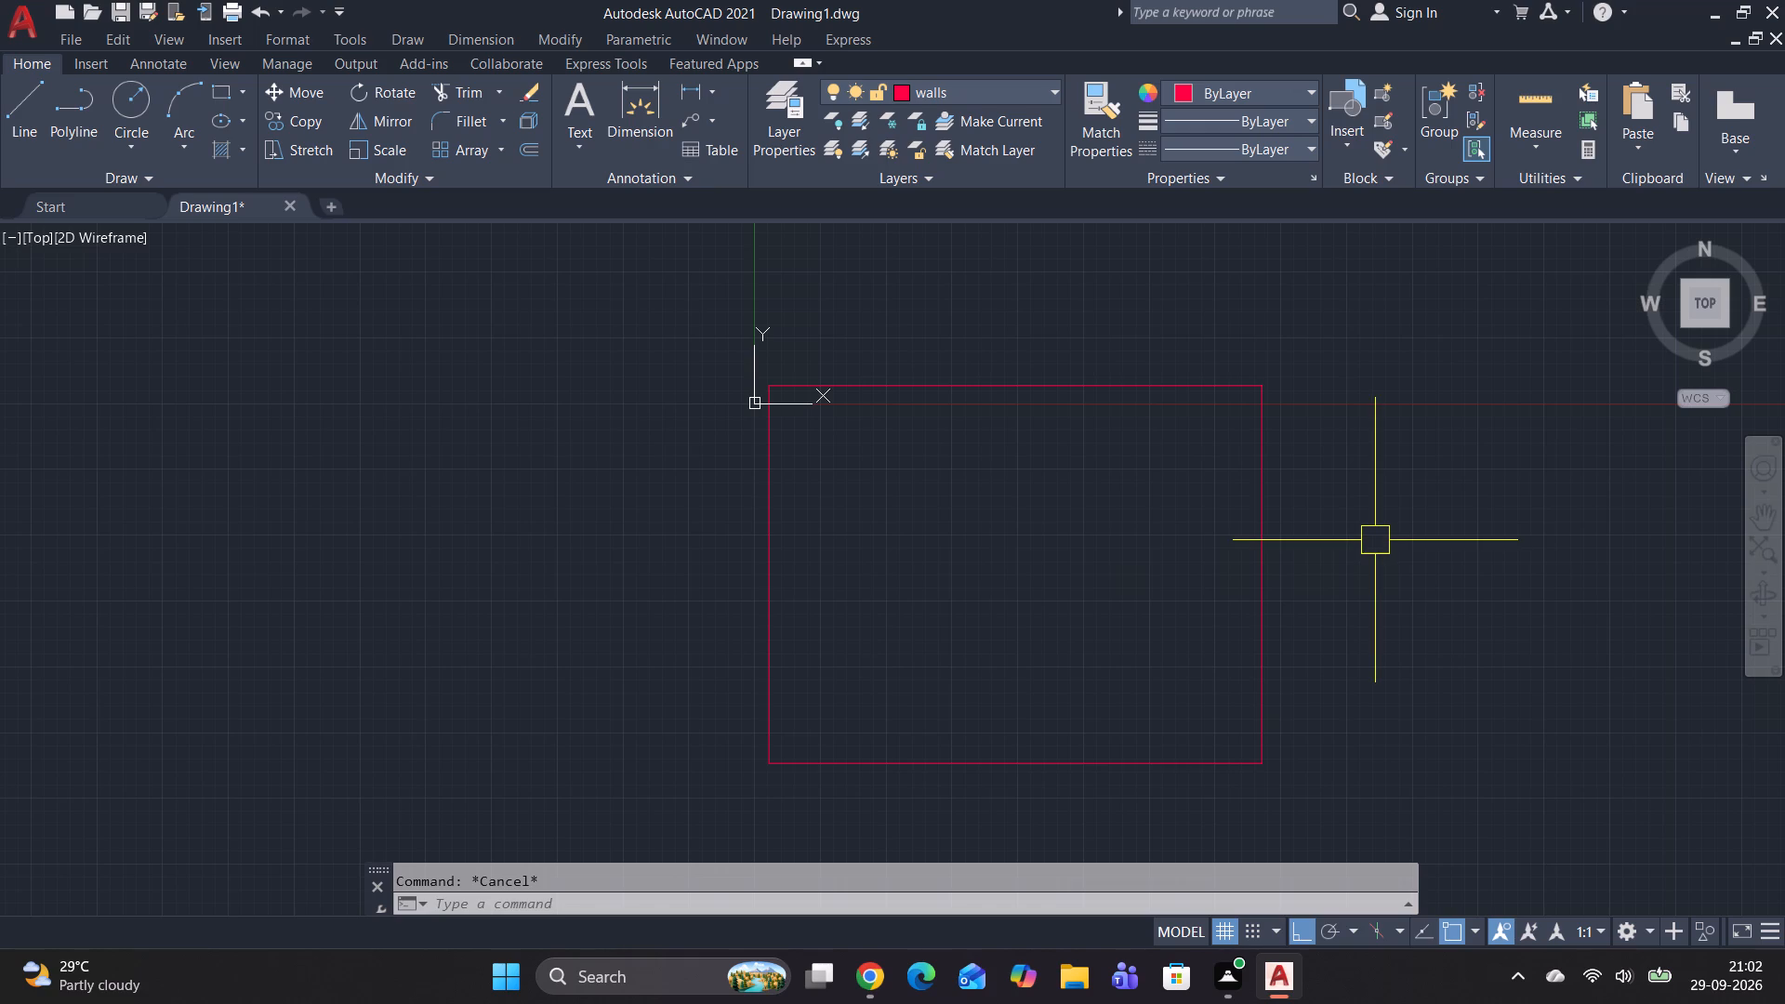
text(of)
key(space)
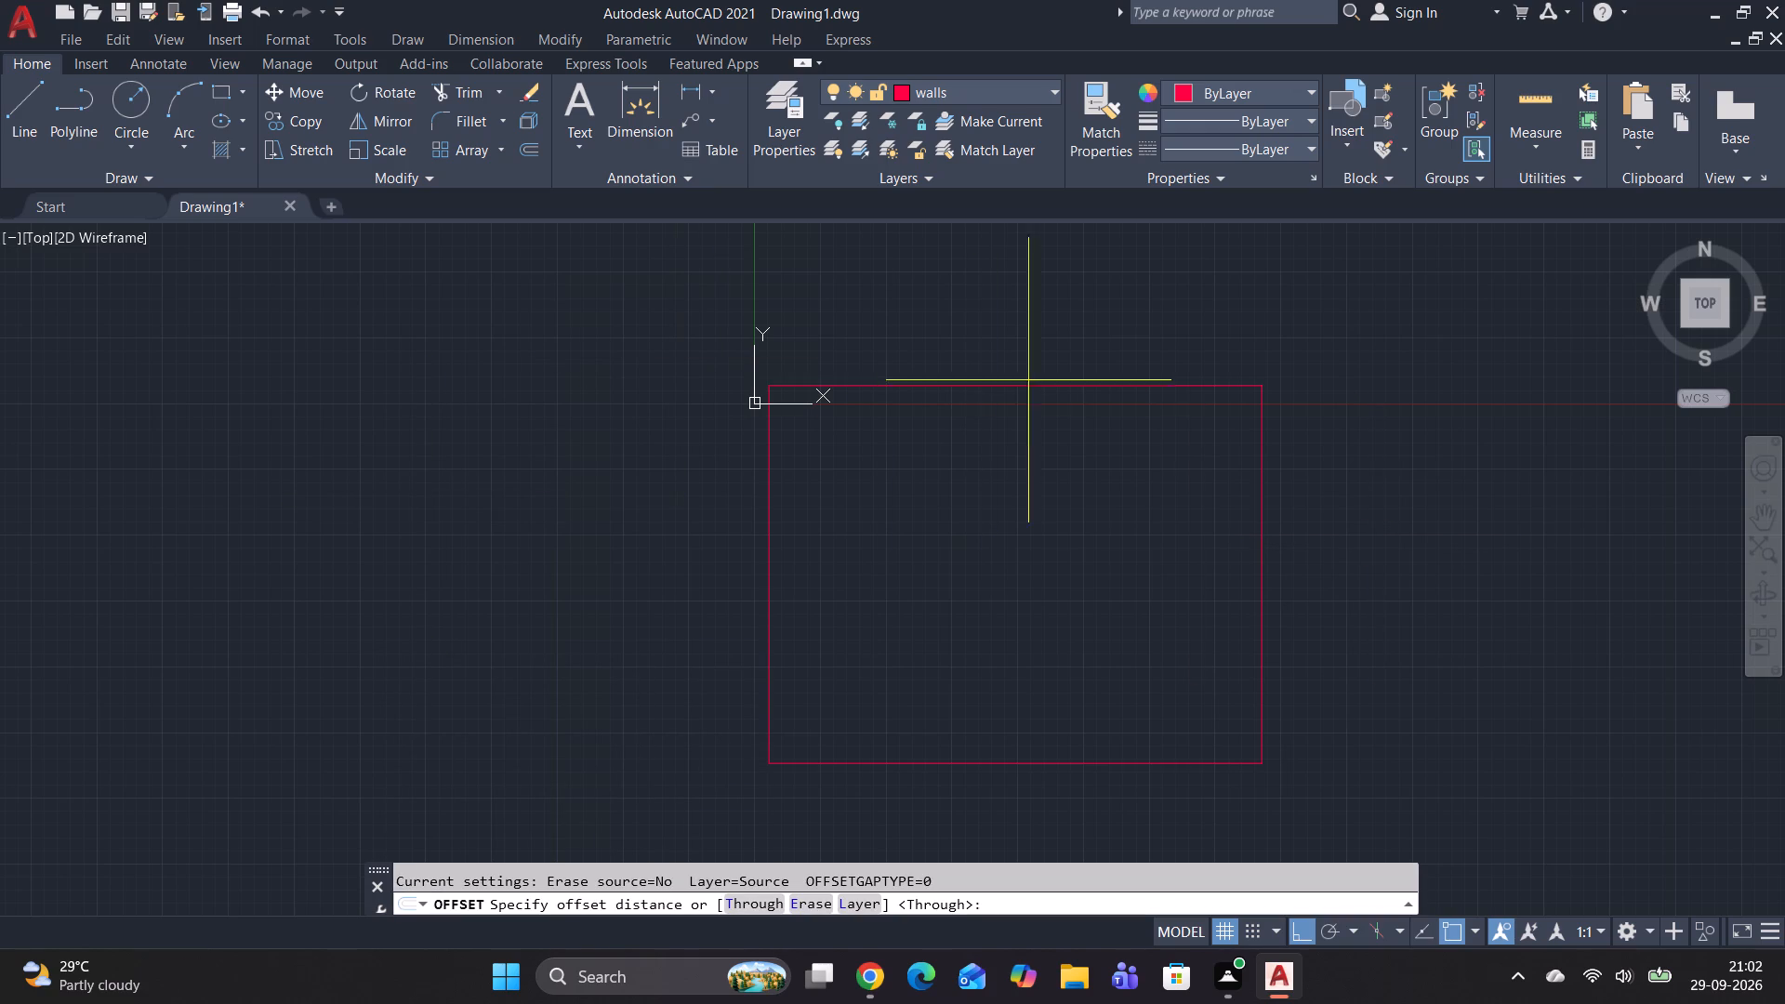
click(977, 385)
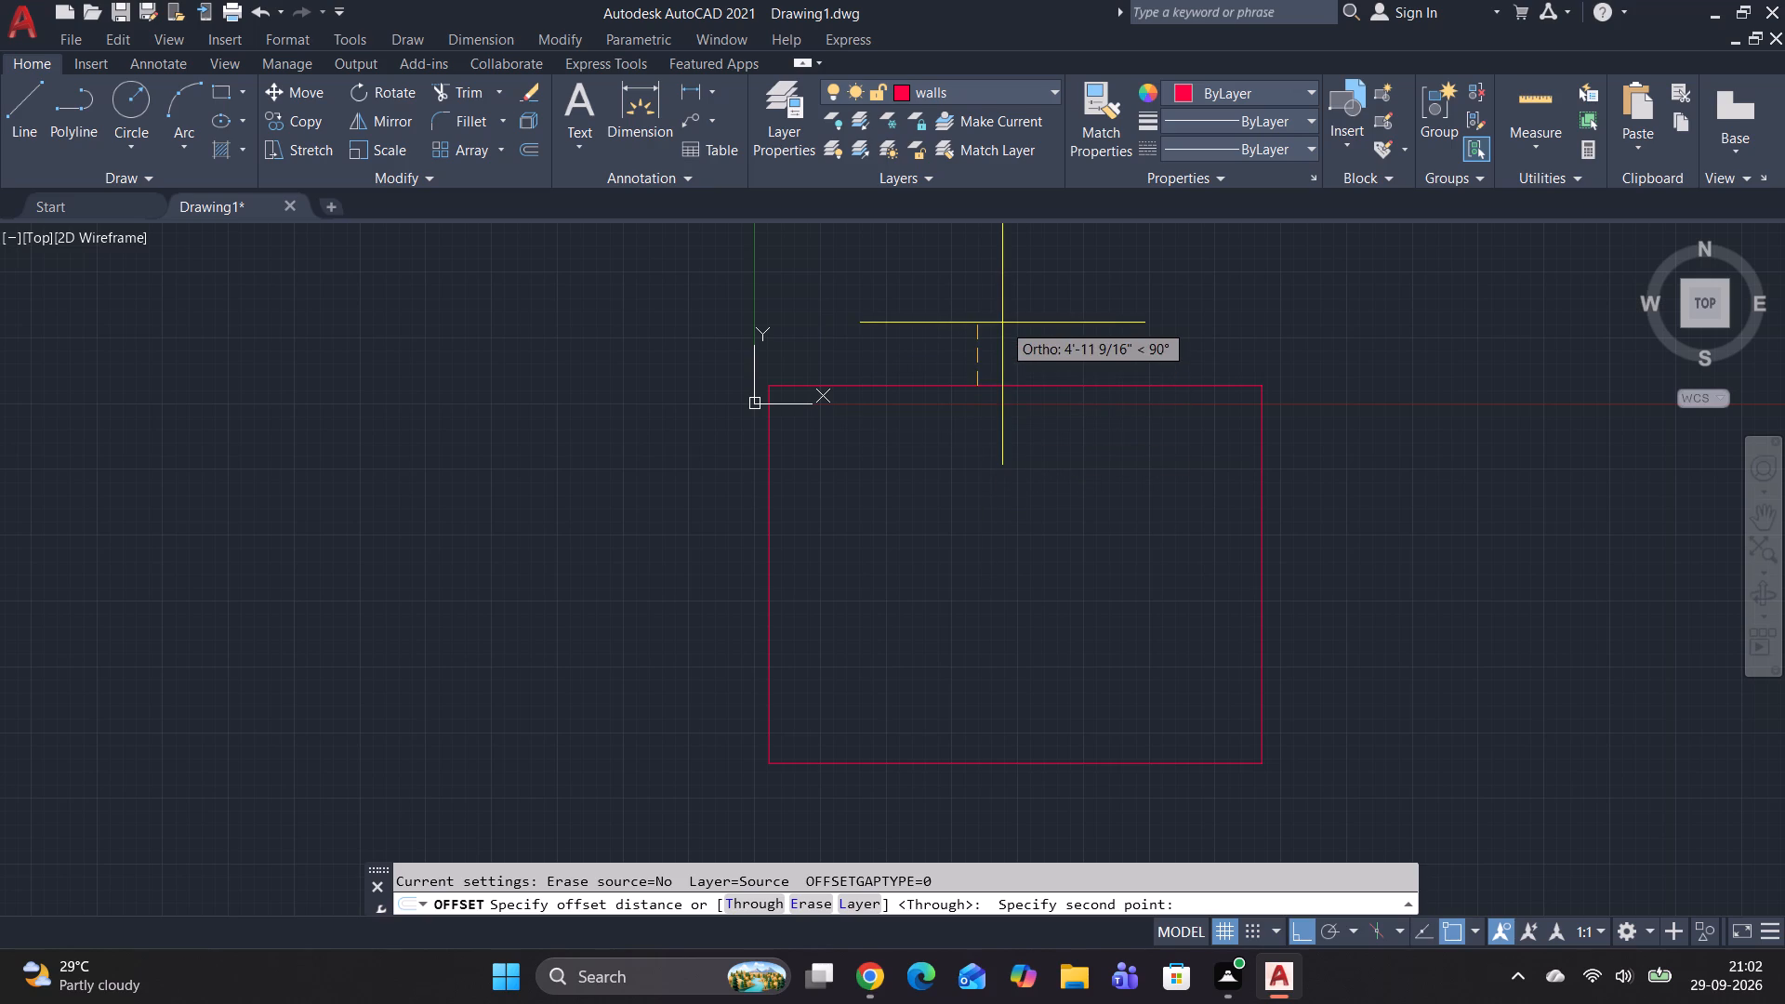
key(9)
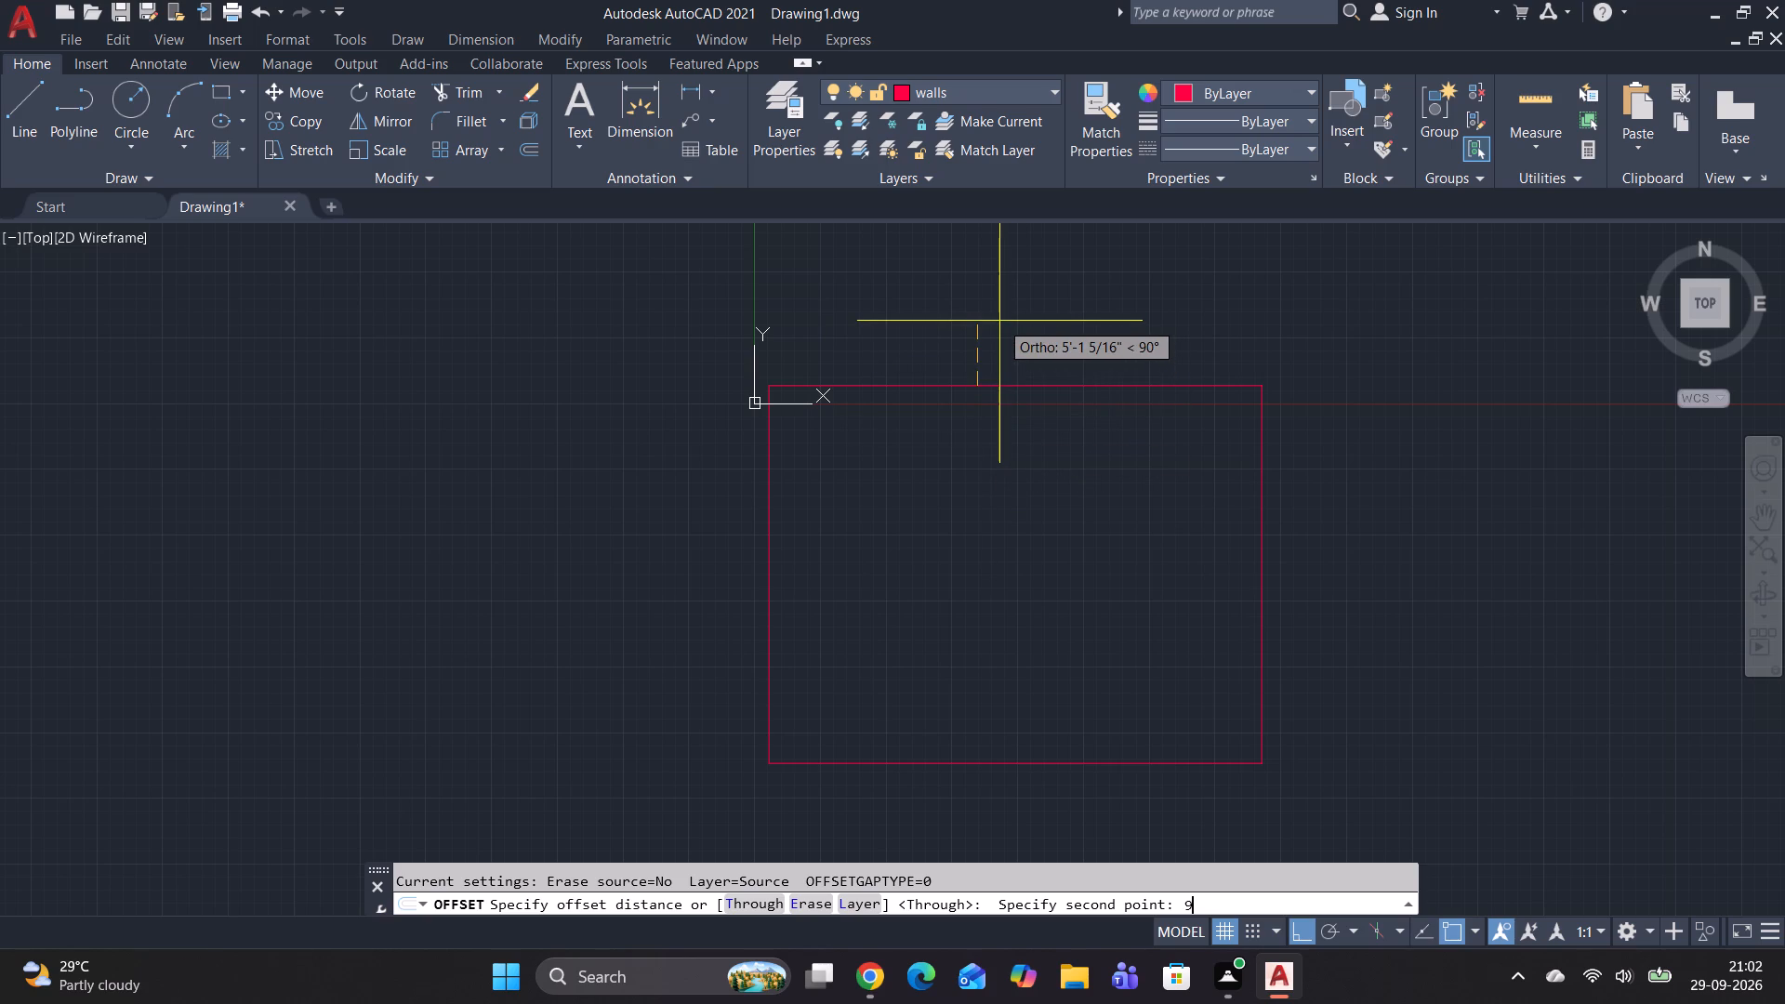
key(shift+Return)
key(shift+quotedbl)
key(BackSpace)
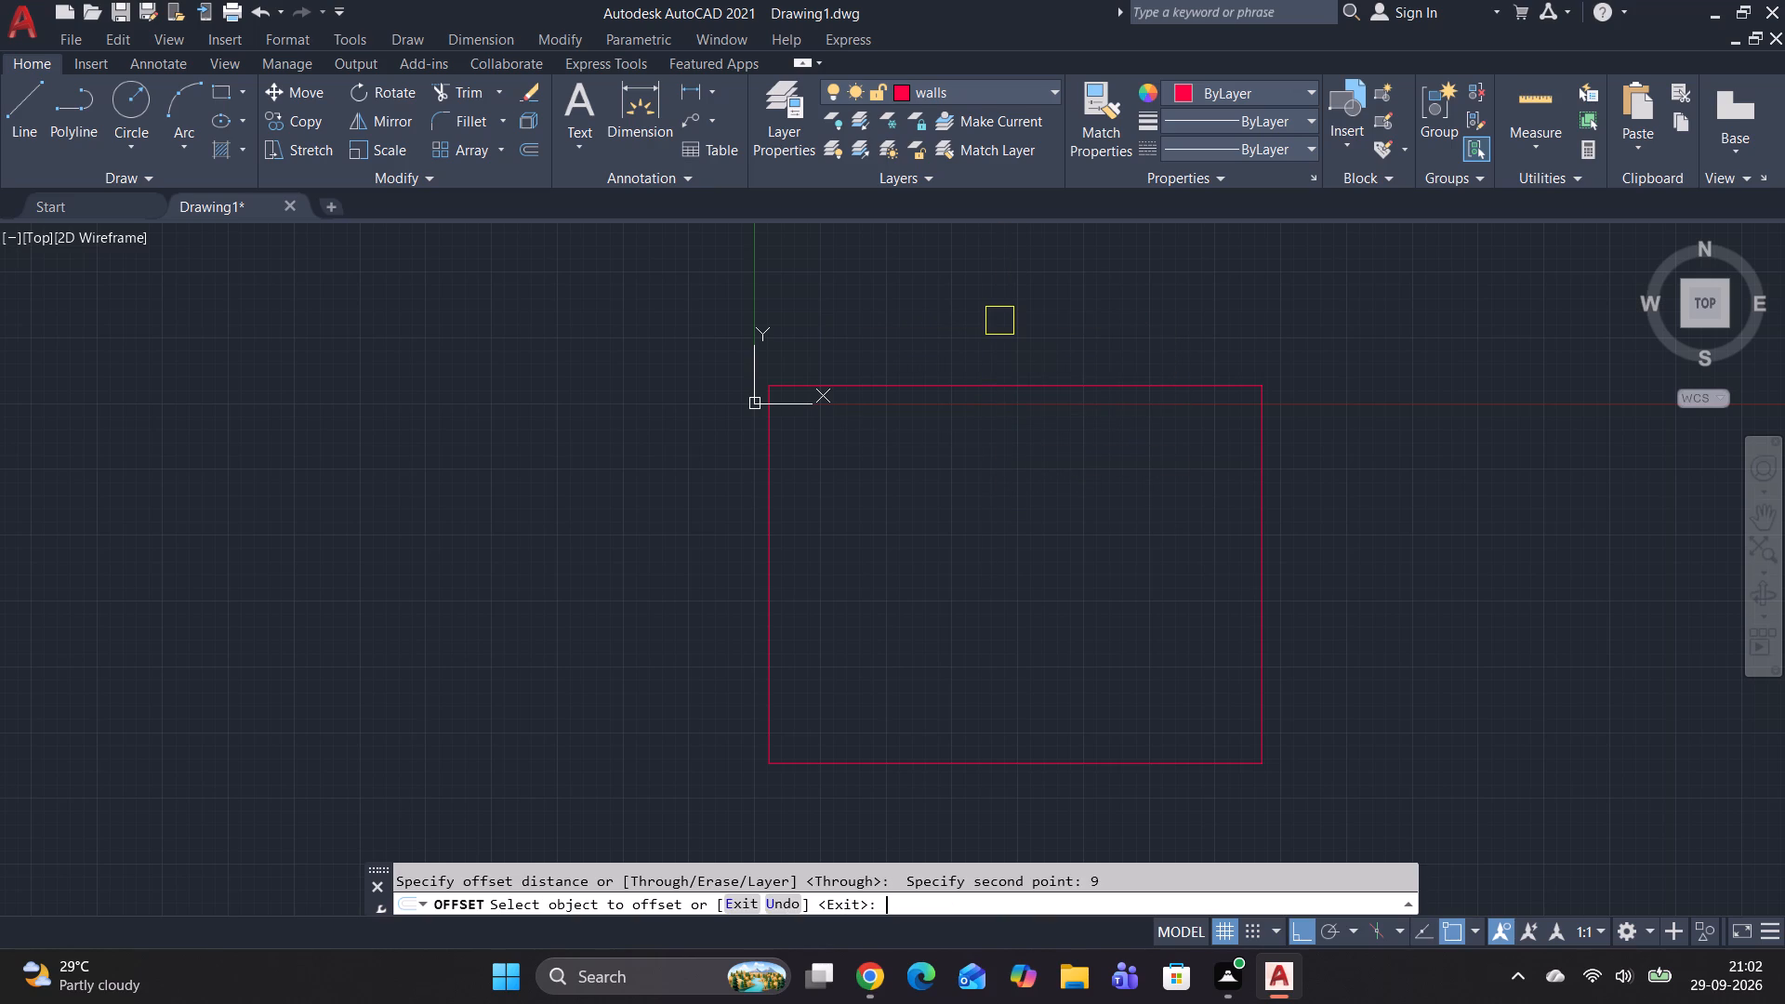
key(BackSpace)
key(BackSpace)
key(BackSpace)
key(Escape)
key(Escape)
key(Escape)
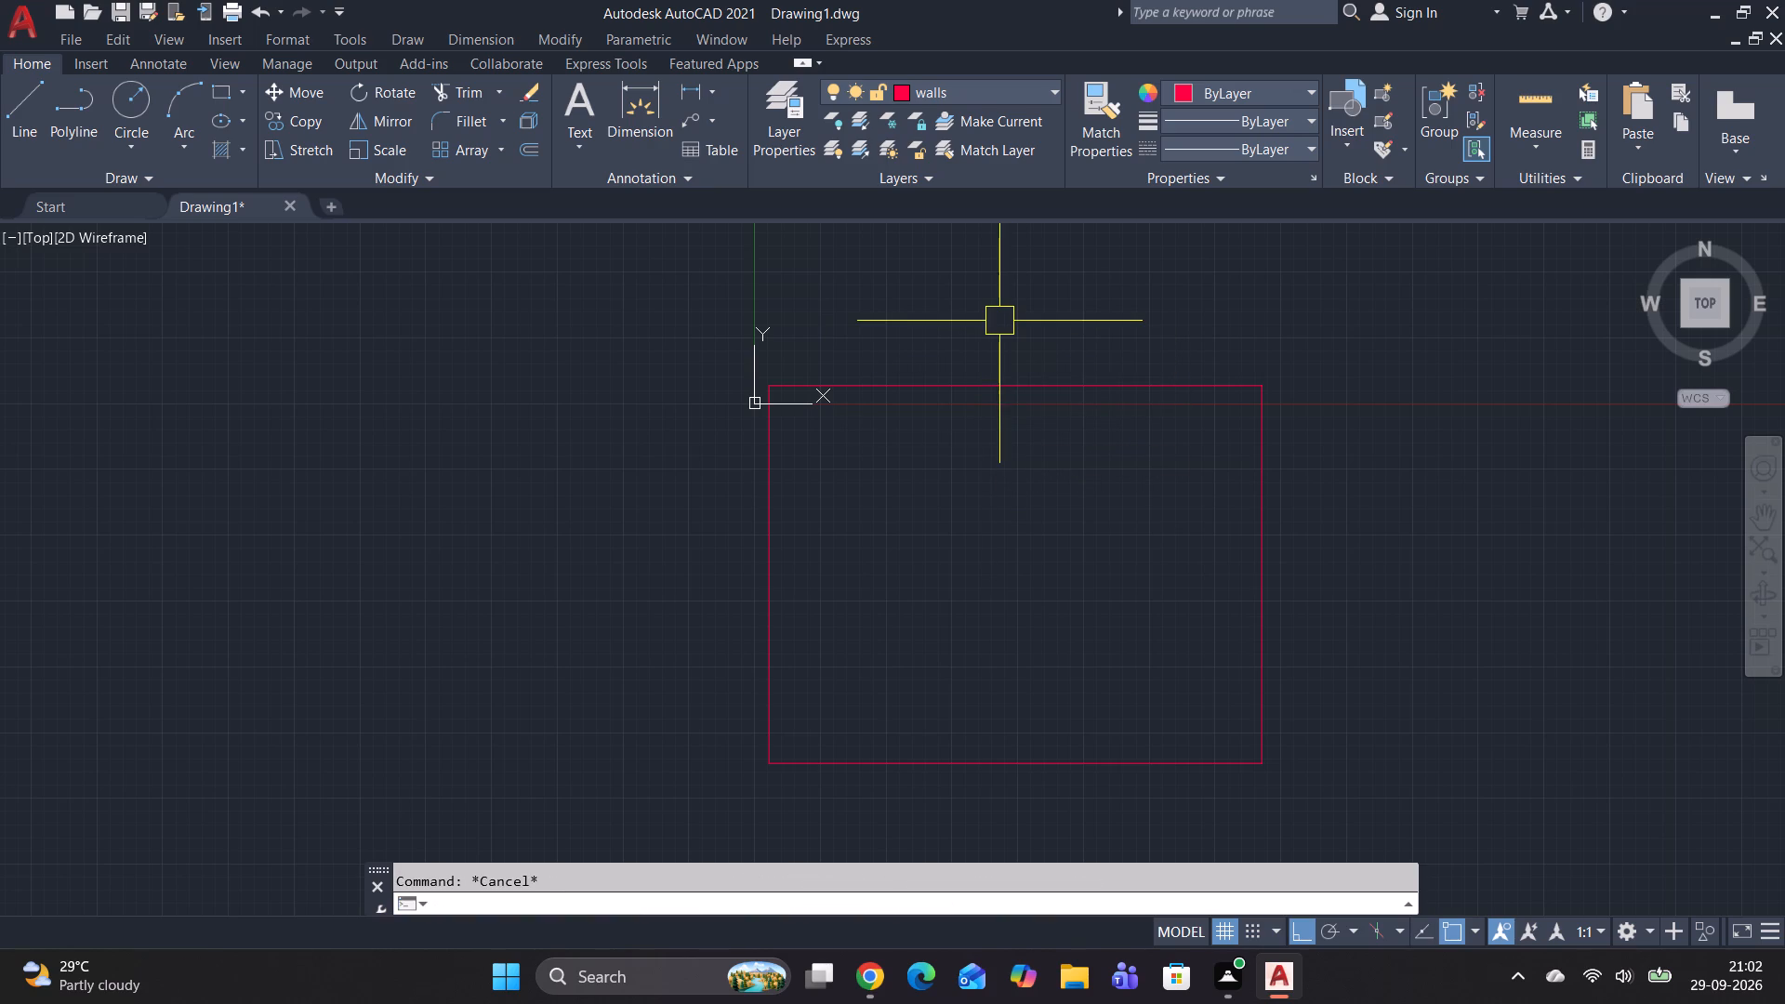
Offset all four wall lines 9" outward to form the outer wall faces.
text(of)
key(space)
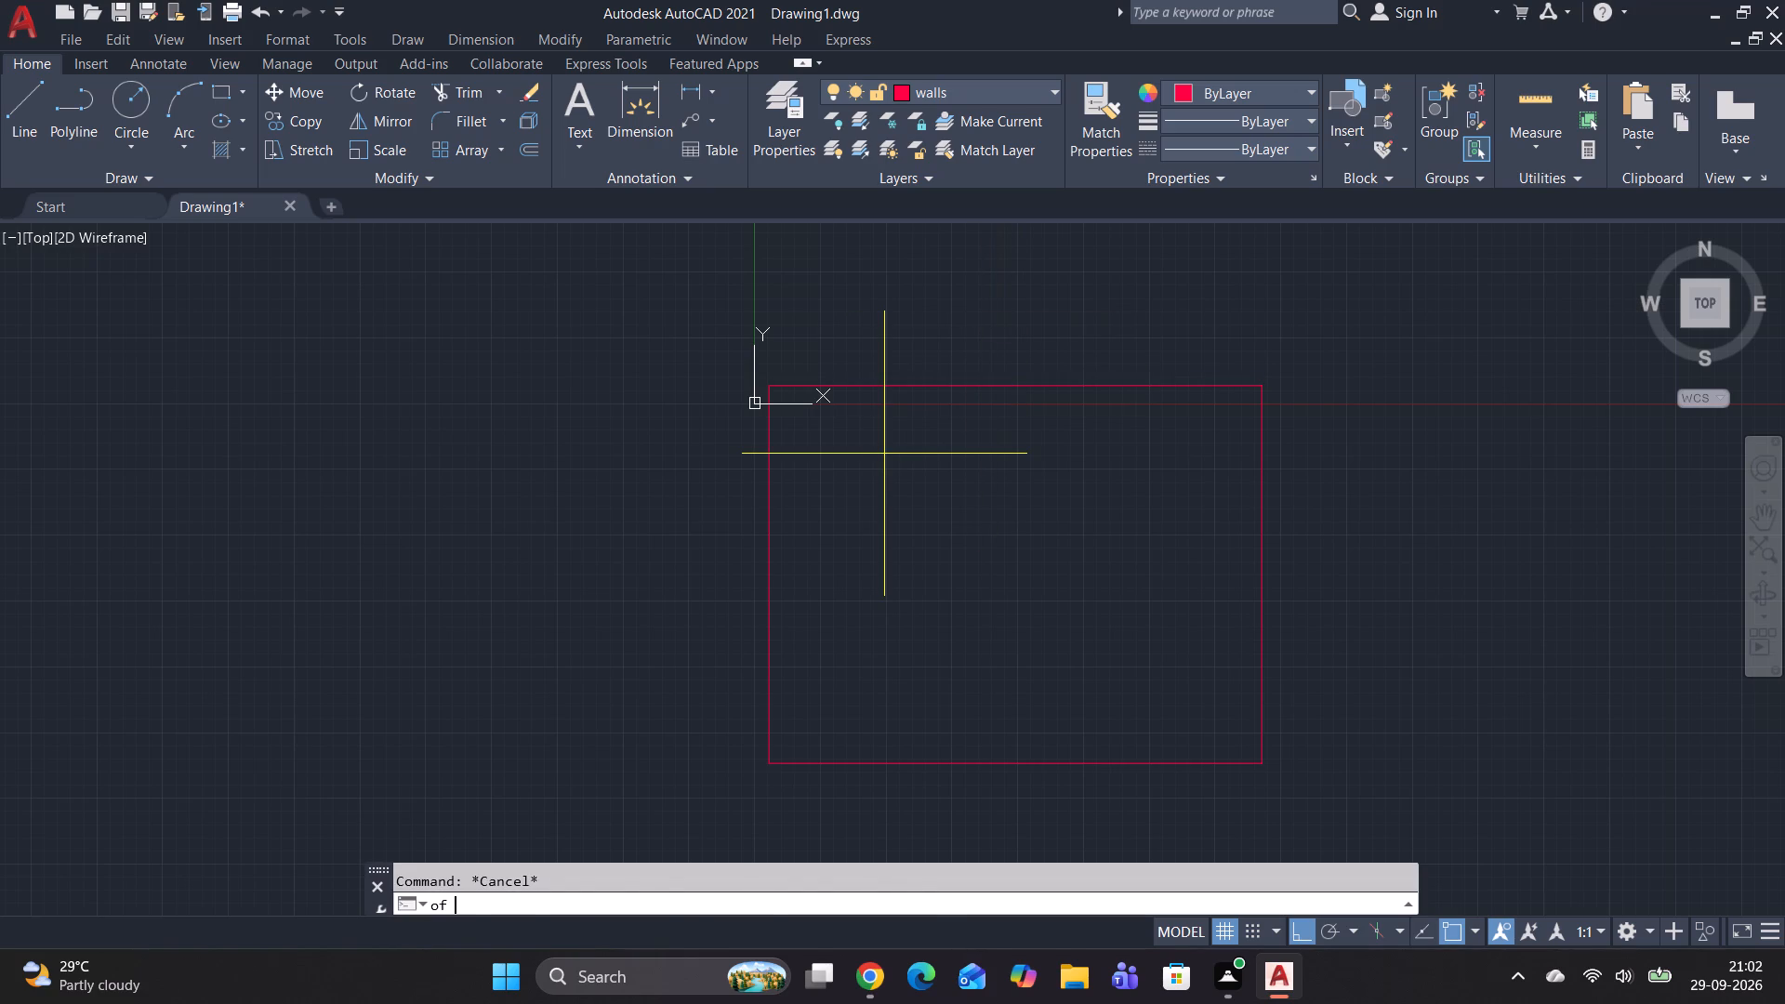
click(1002, 387)
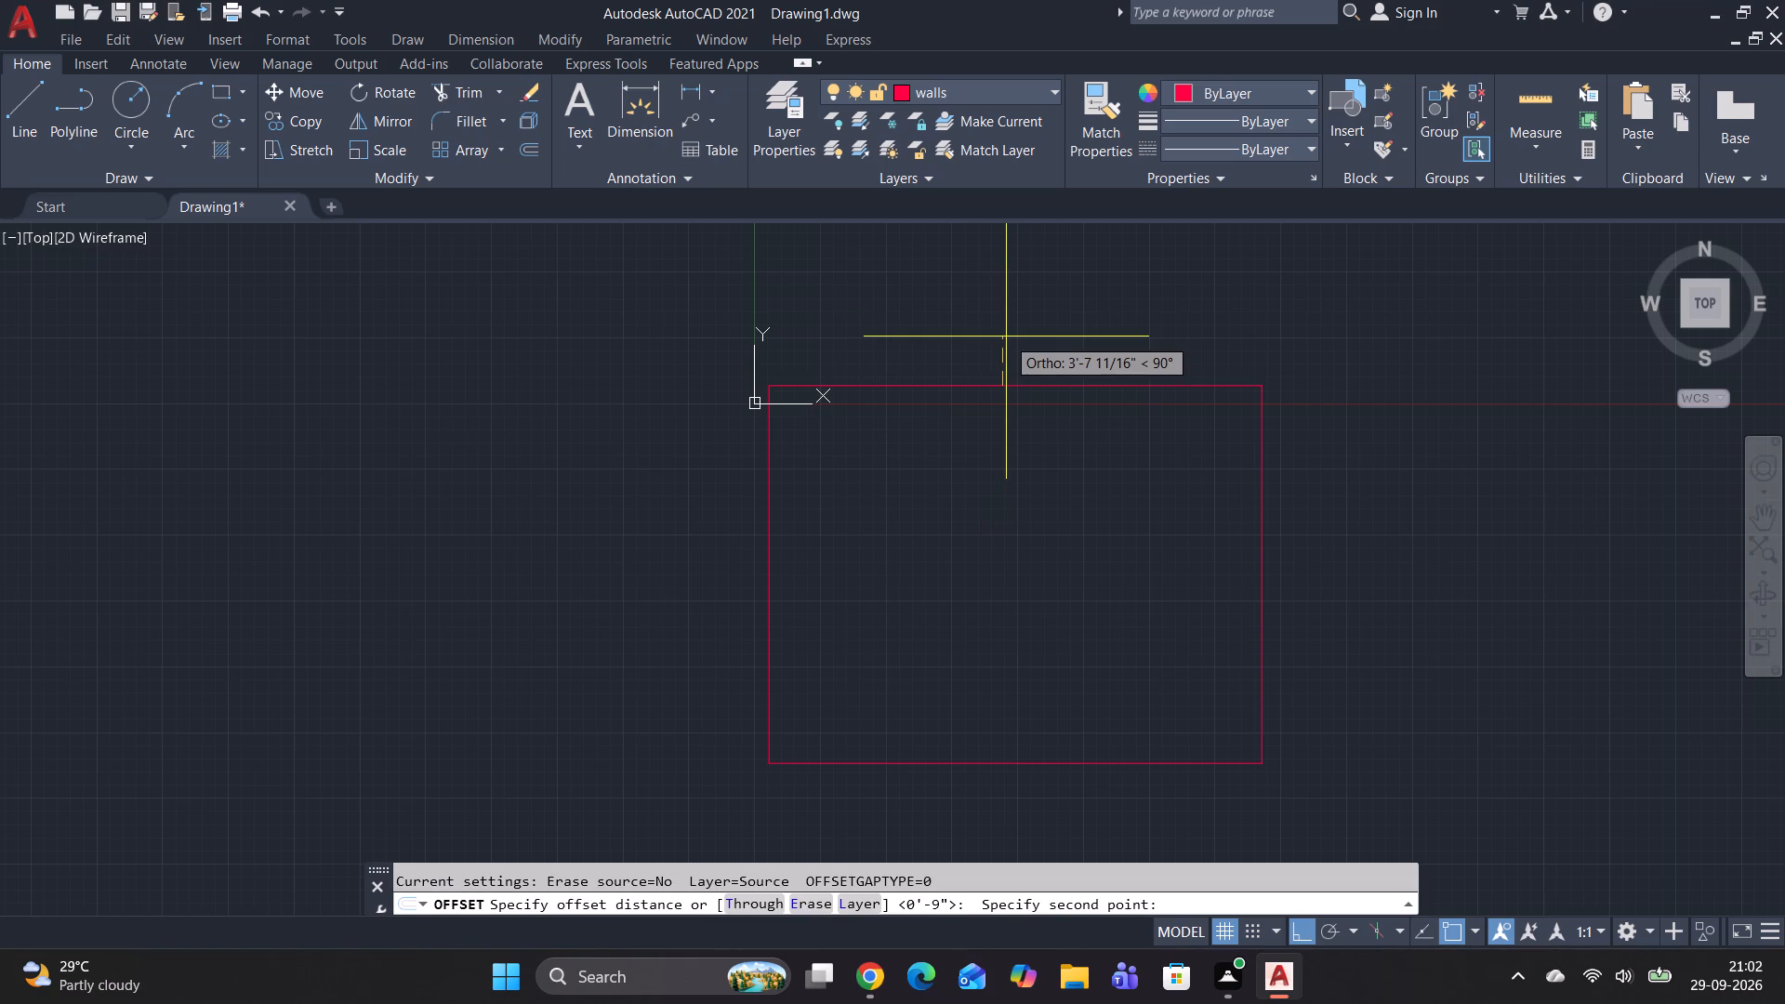
key(9)
key(shift+quotedbl)
key(Return)
click(1022, 371)
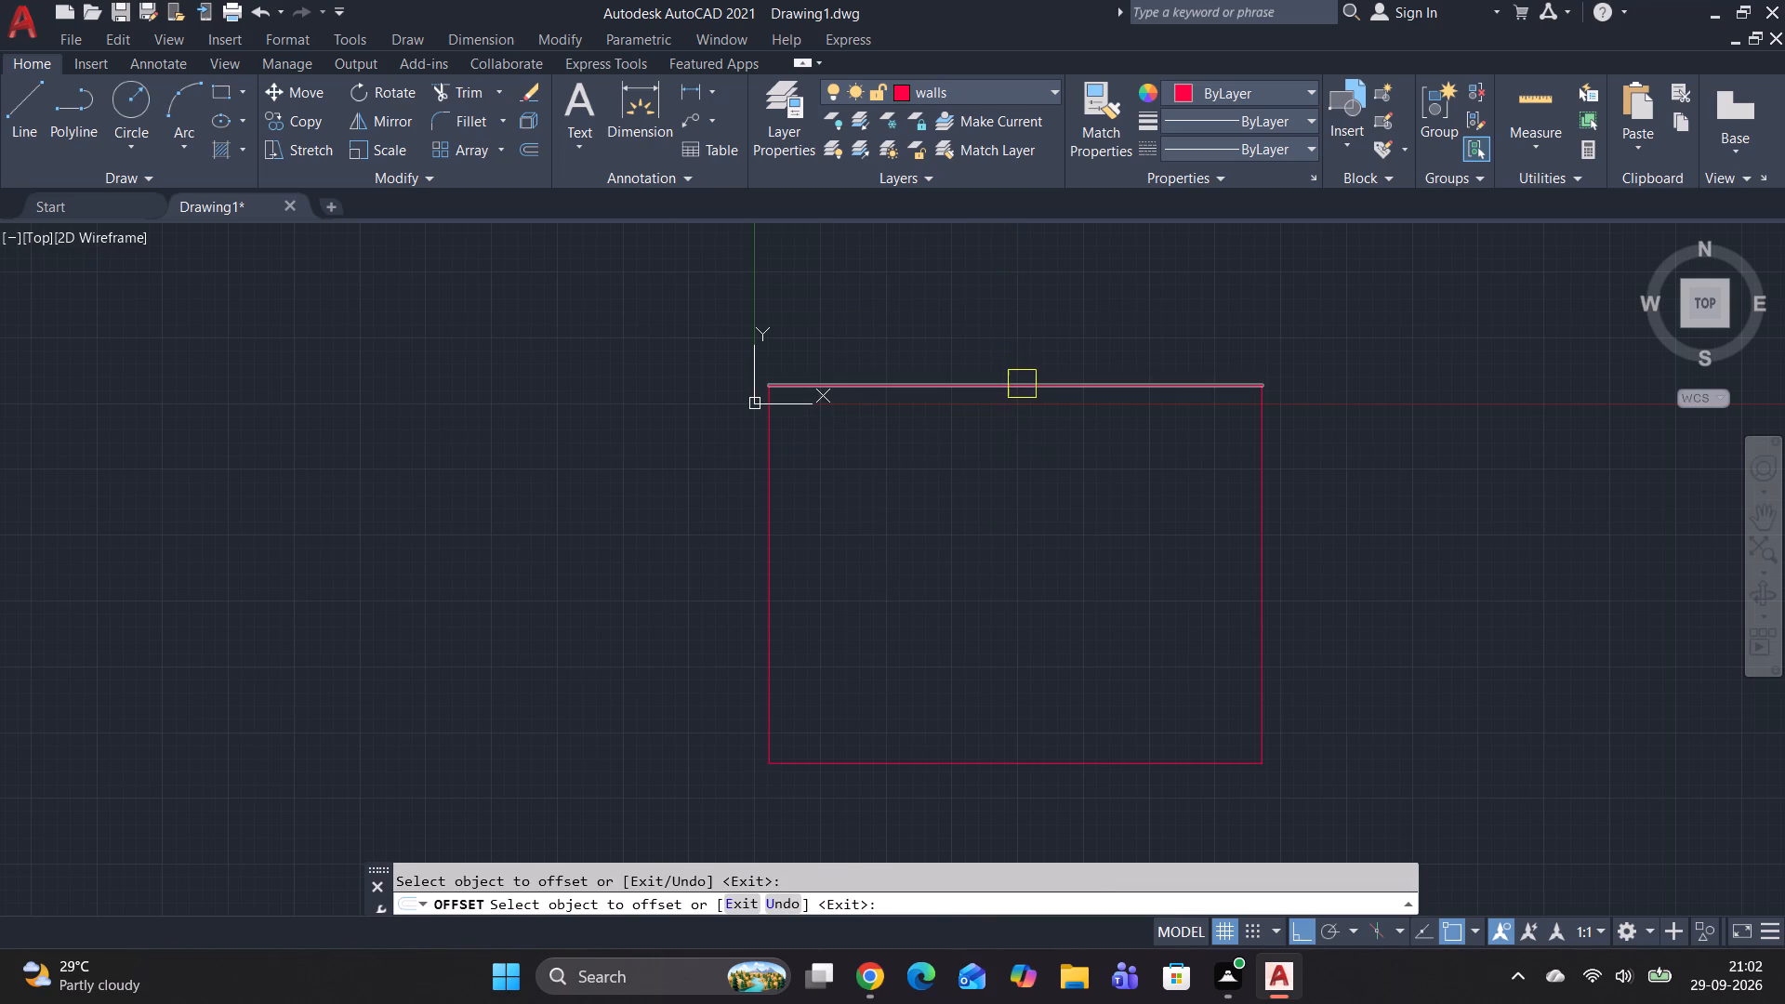
click(1024, 390)
click(1033, 310)
click(772, 563)
click(706, 571)
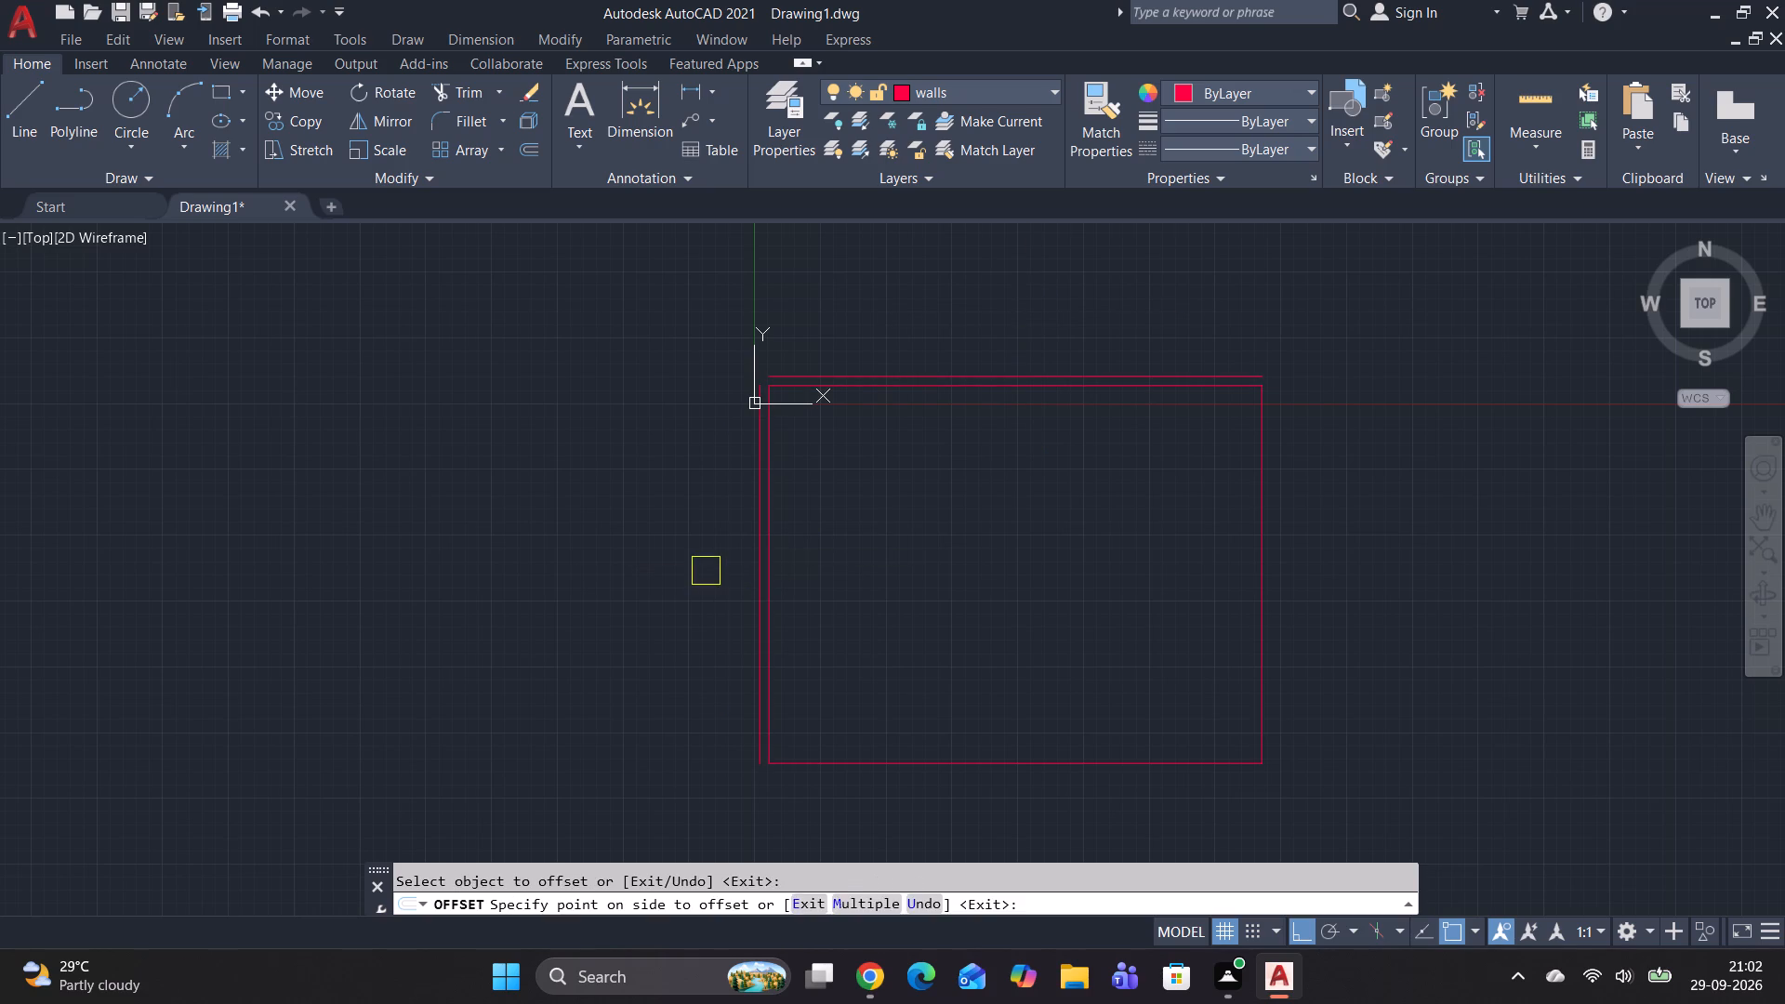
click(953, 769)
click(926, 823)
click(1250, 568)
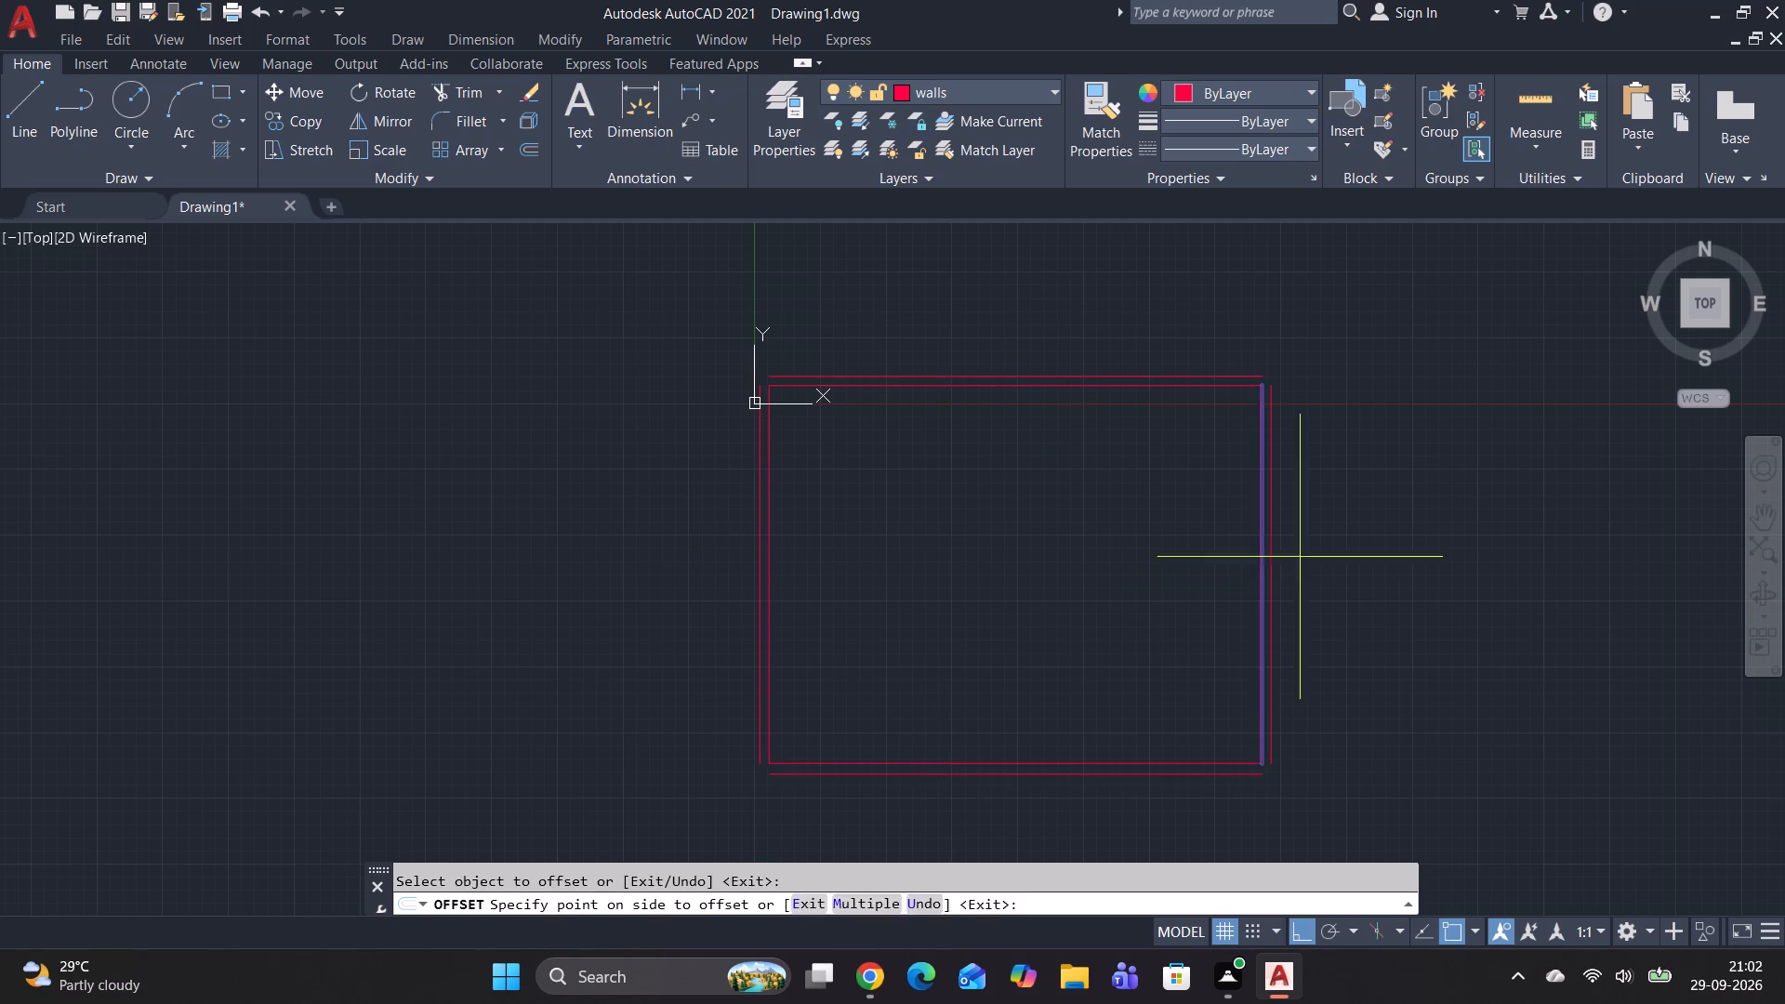
click(1340, 544)
key(Escape)
key(Escape)
key(Escape)
Use Fillet in Multiple mode to join the outer wall lines at the upper-left and upper-right corners.
text(f)
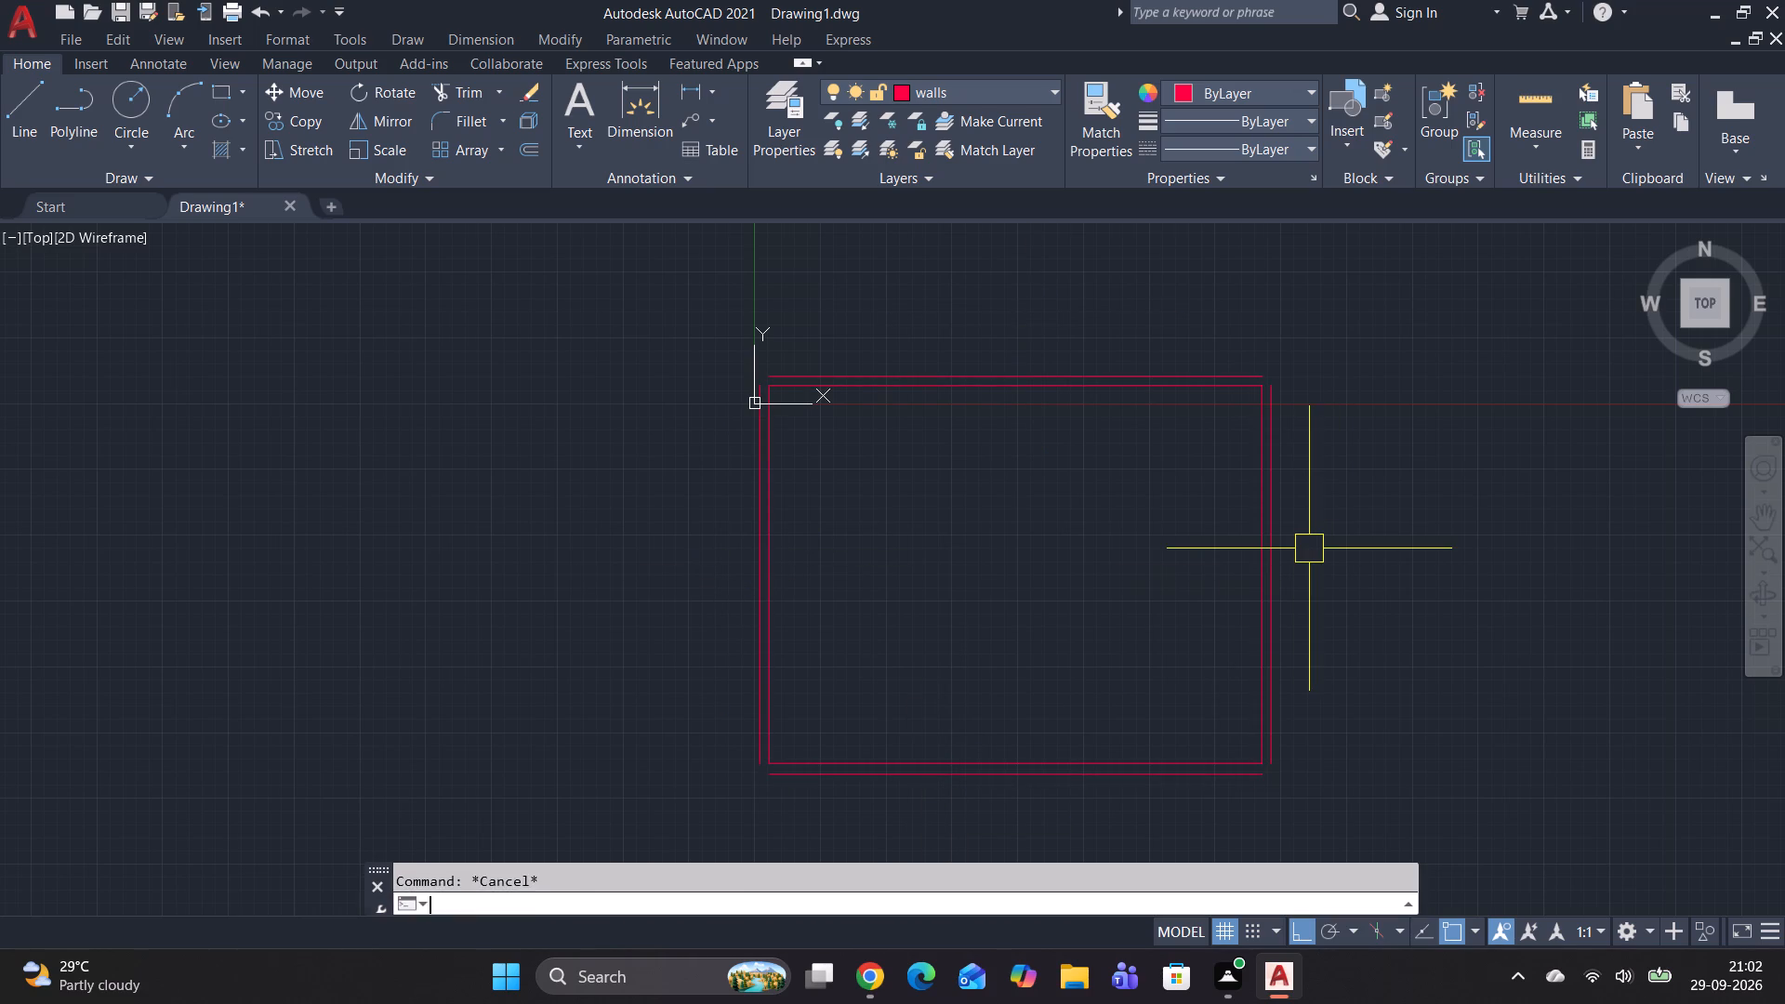
key(space)
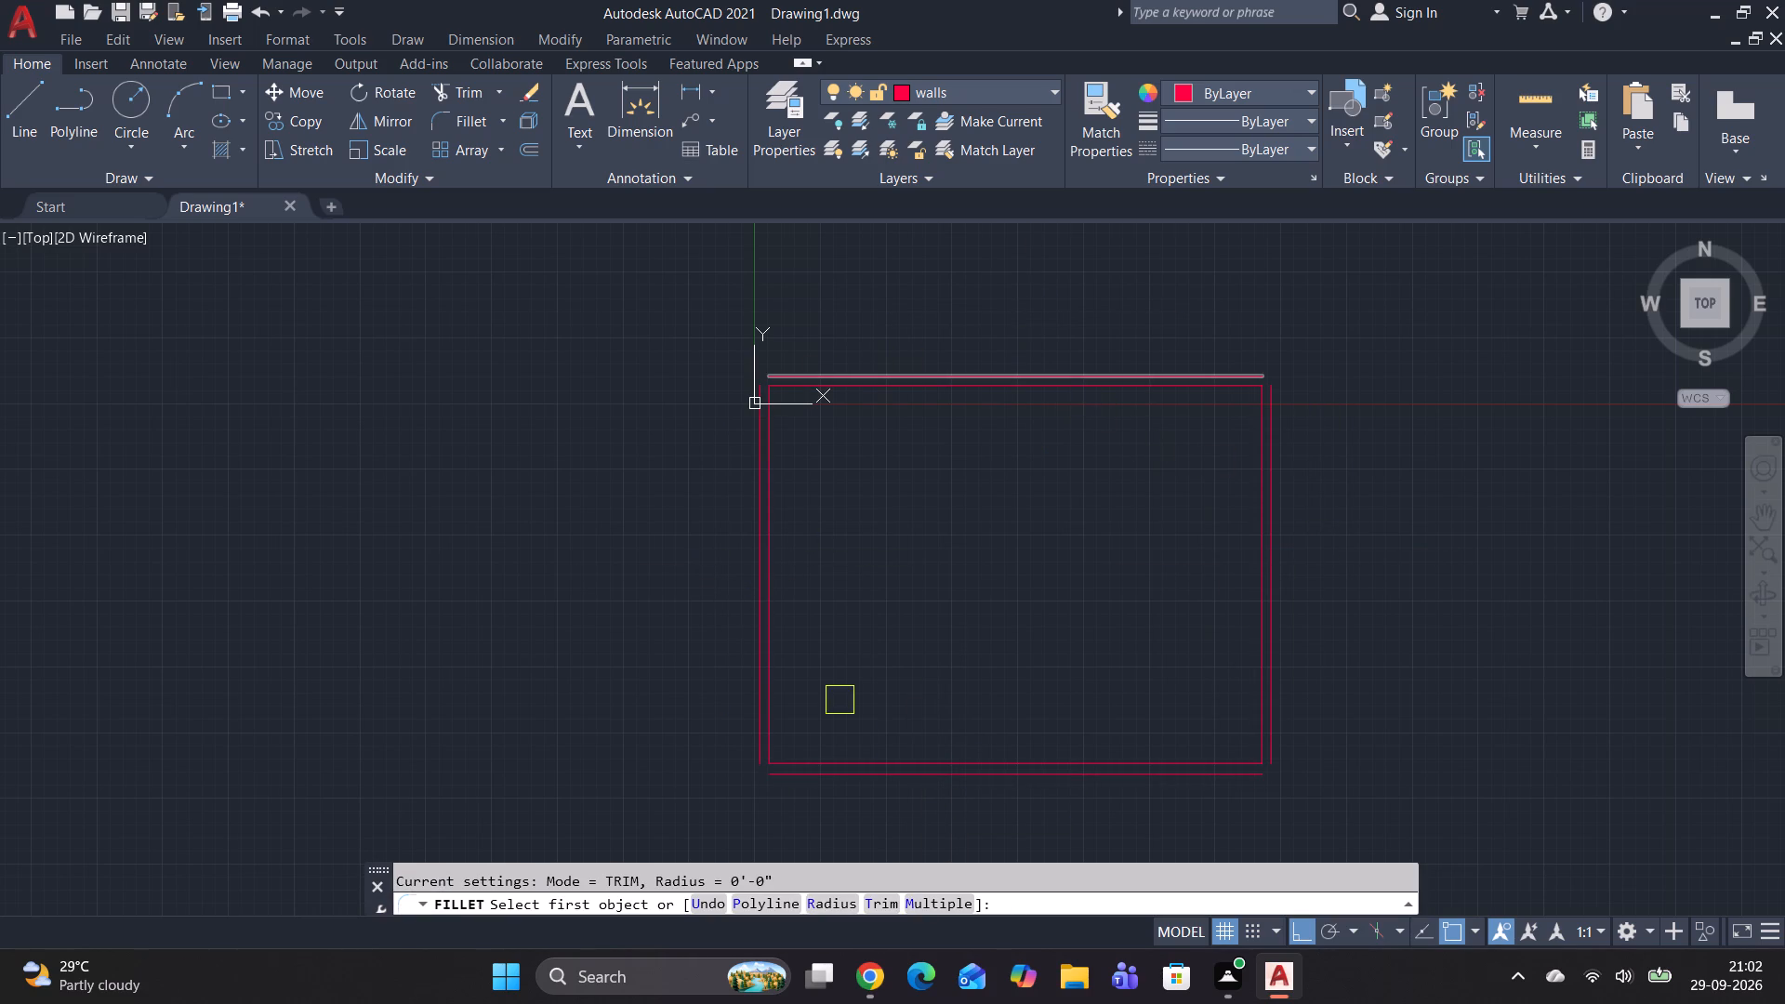
click(933, 899)
scroll(787, 370, up, 2)
click(801, 374)
click(712, 418)
scroll(942, 368, down, 4)
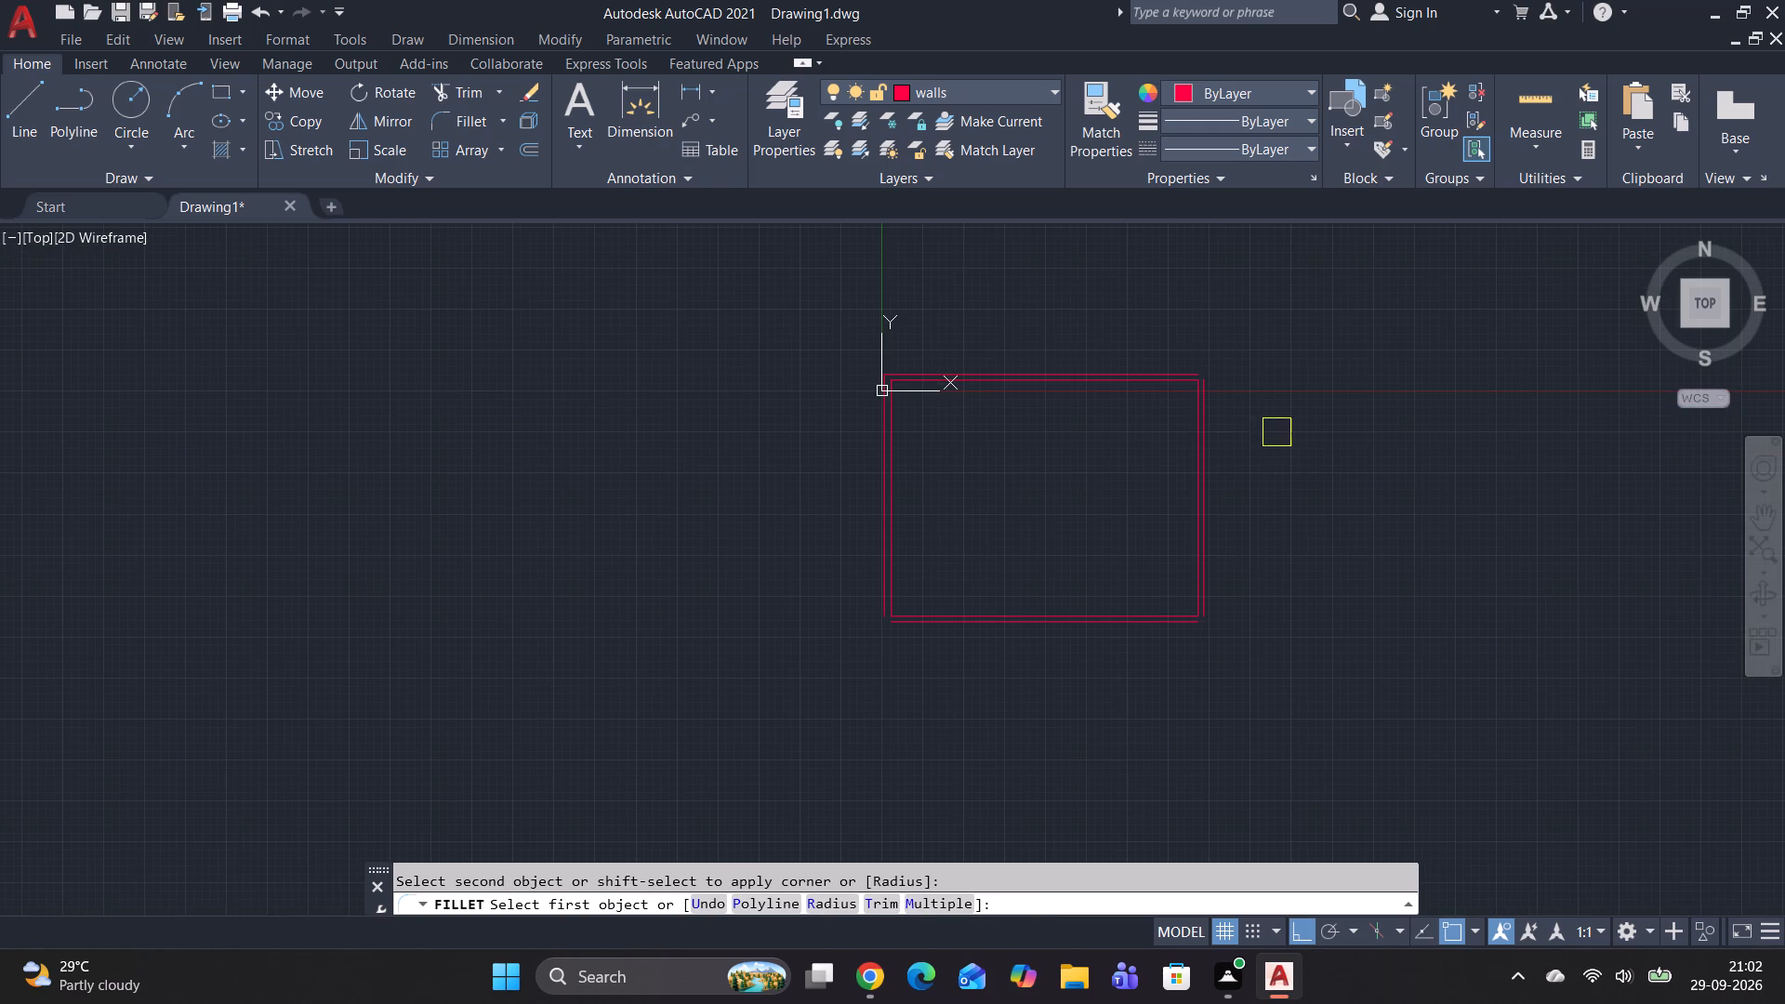
scroll(1170, 384, up, 2)
click(1225, 350)
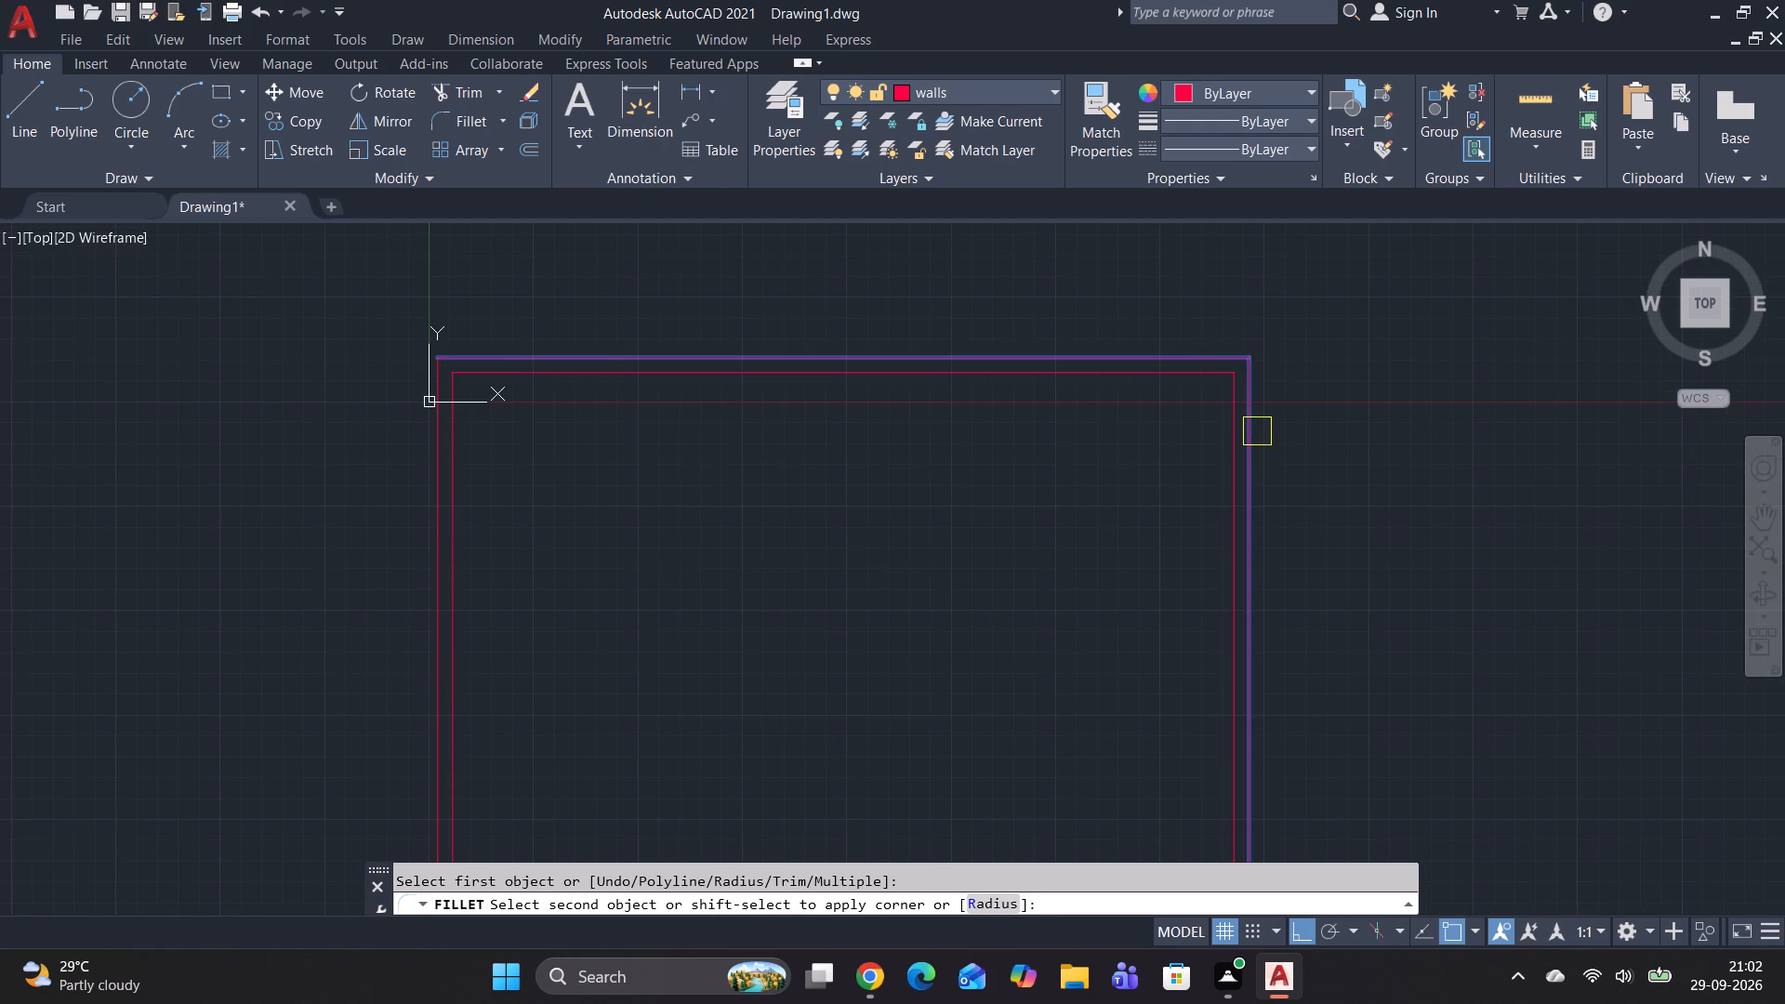
click(1257, 431)
Fillet the outer wall lines at the lower-right and lower-left corners, completing the outer outline.
scroll(1251, 423, down, 4)
scroll(1225, 646, up, 4)
click(1263, 652)
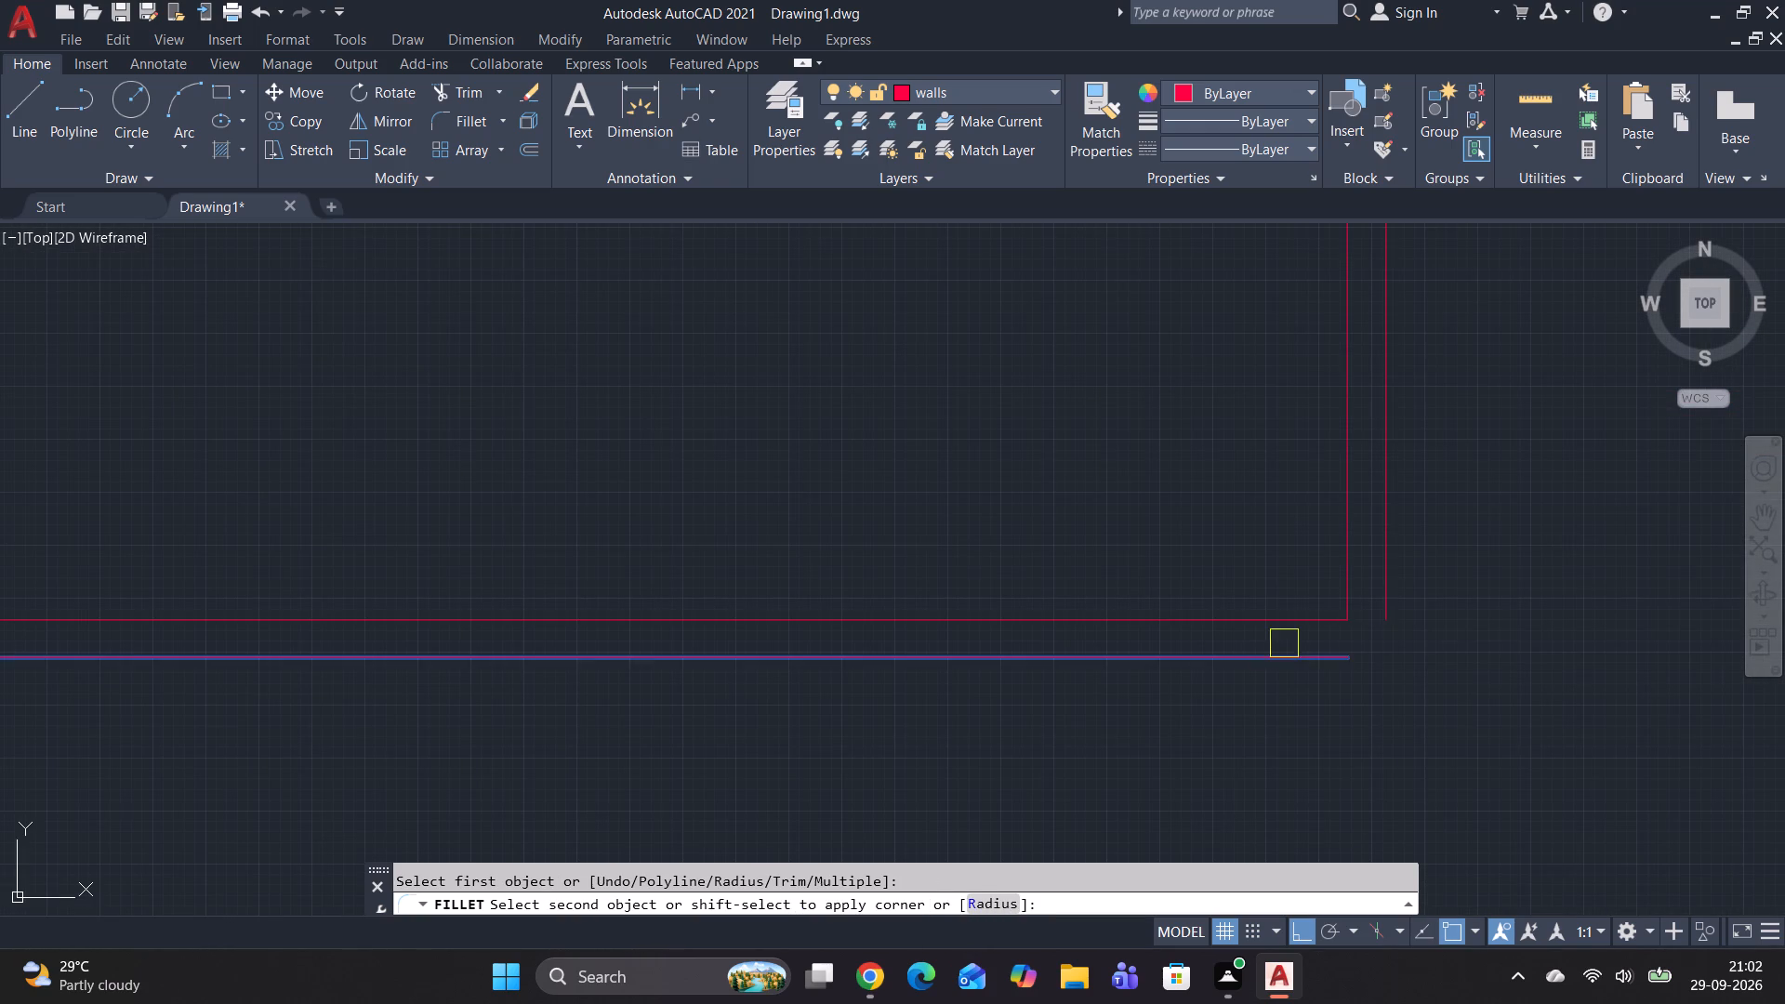
click(1383, 564)
scroll(923, 587, down, 5)
scroll(627, 587, up, 2)
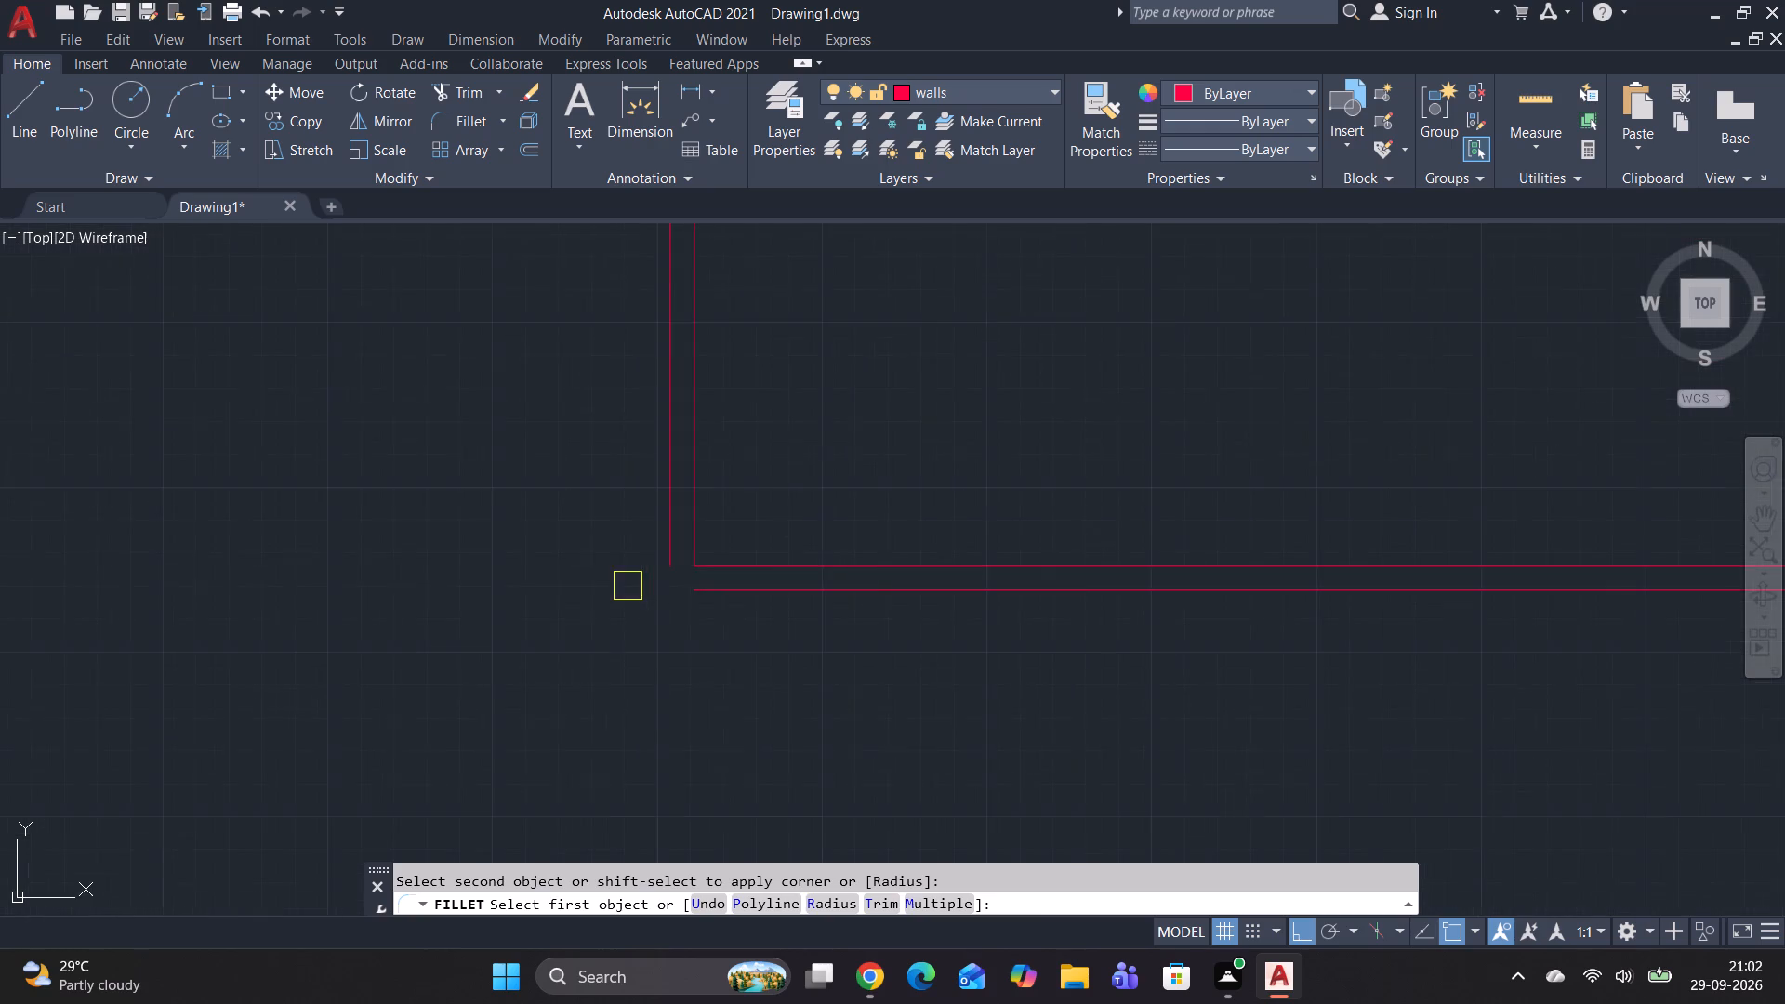
scroll(628, 586, up, 3)
click(730, 495)
click(863, 600)
key(space)
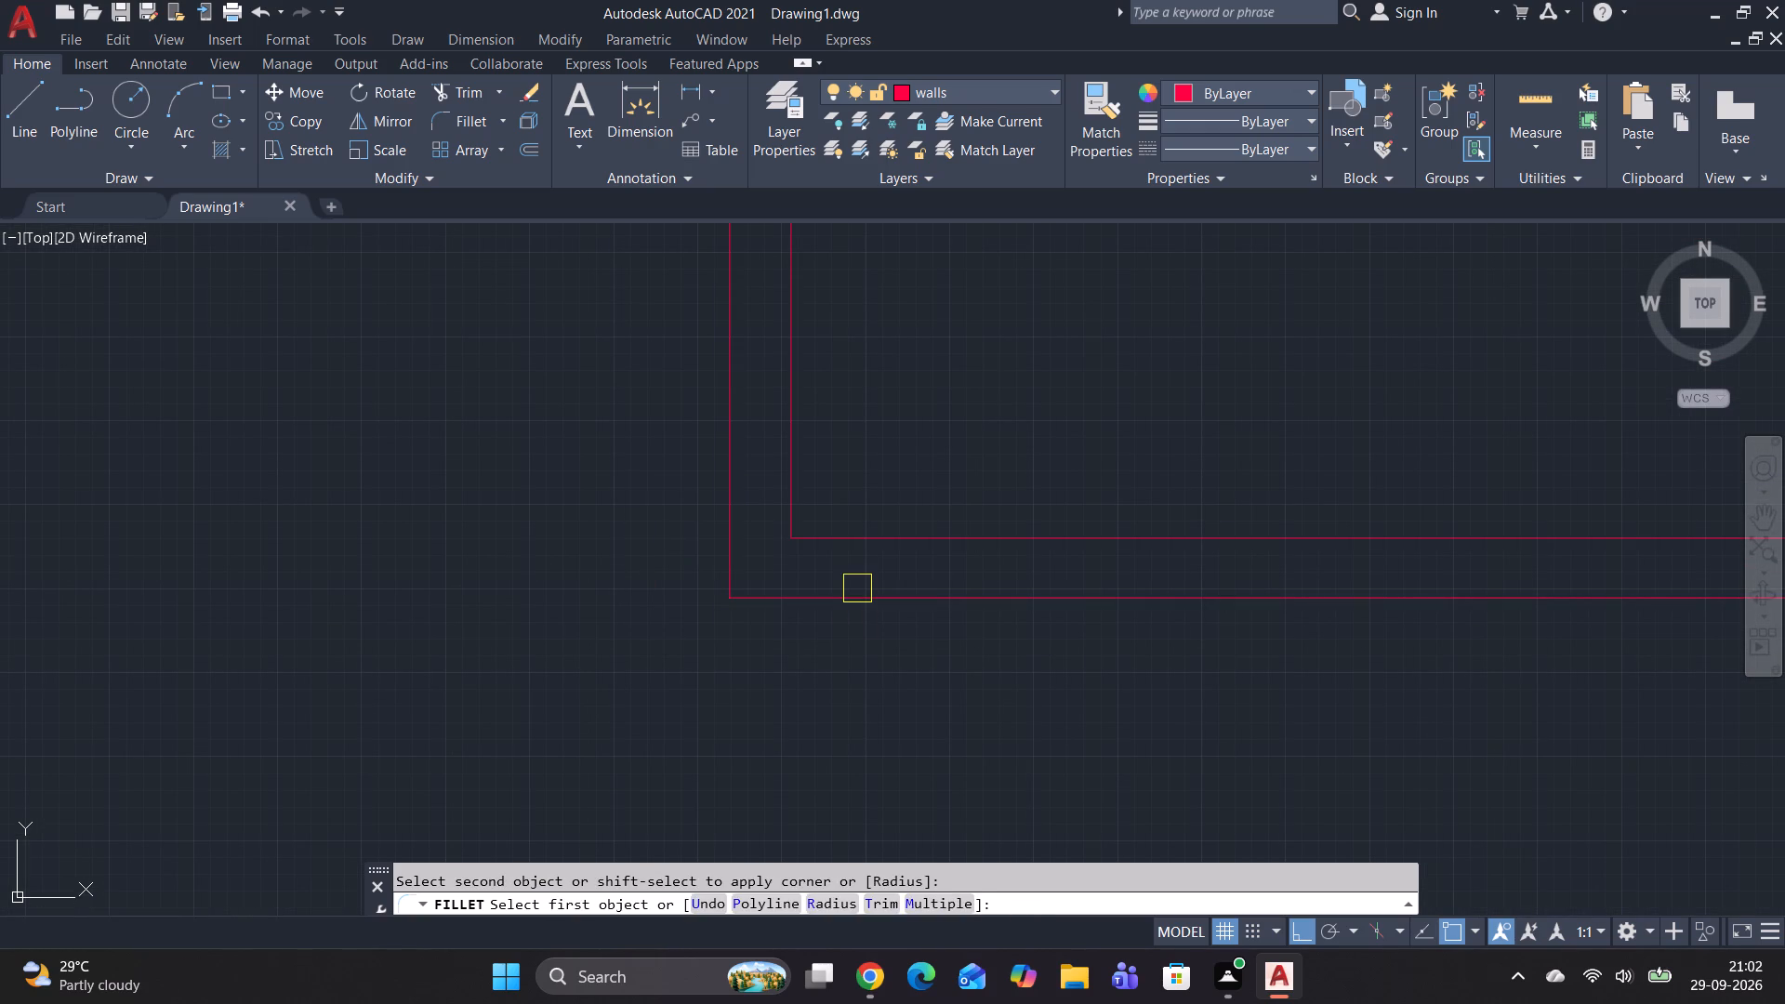
scroll(831, 516, down, 13)
scroll(1475, 213, down, 4)
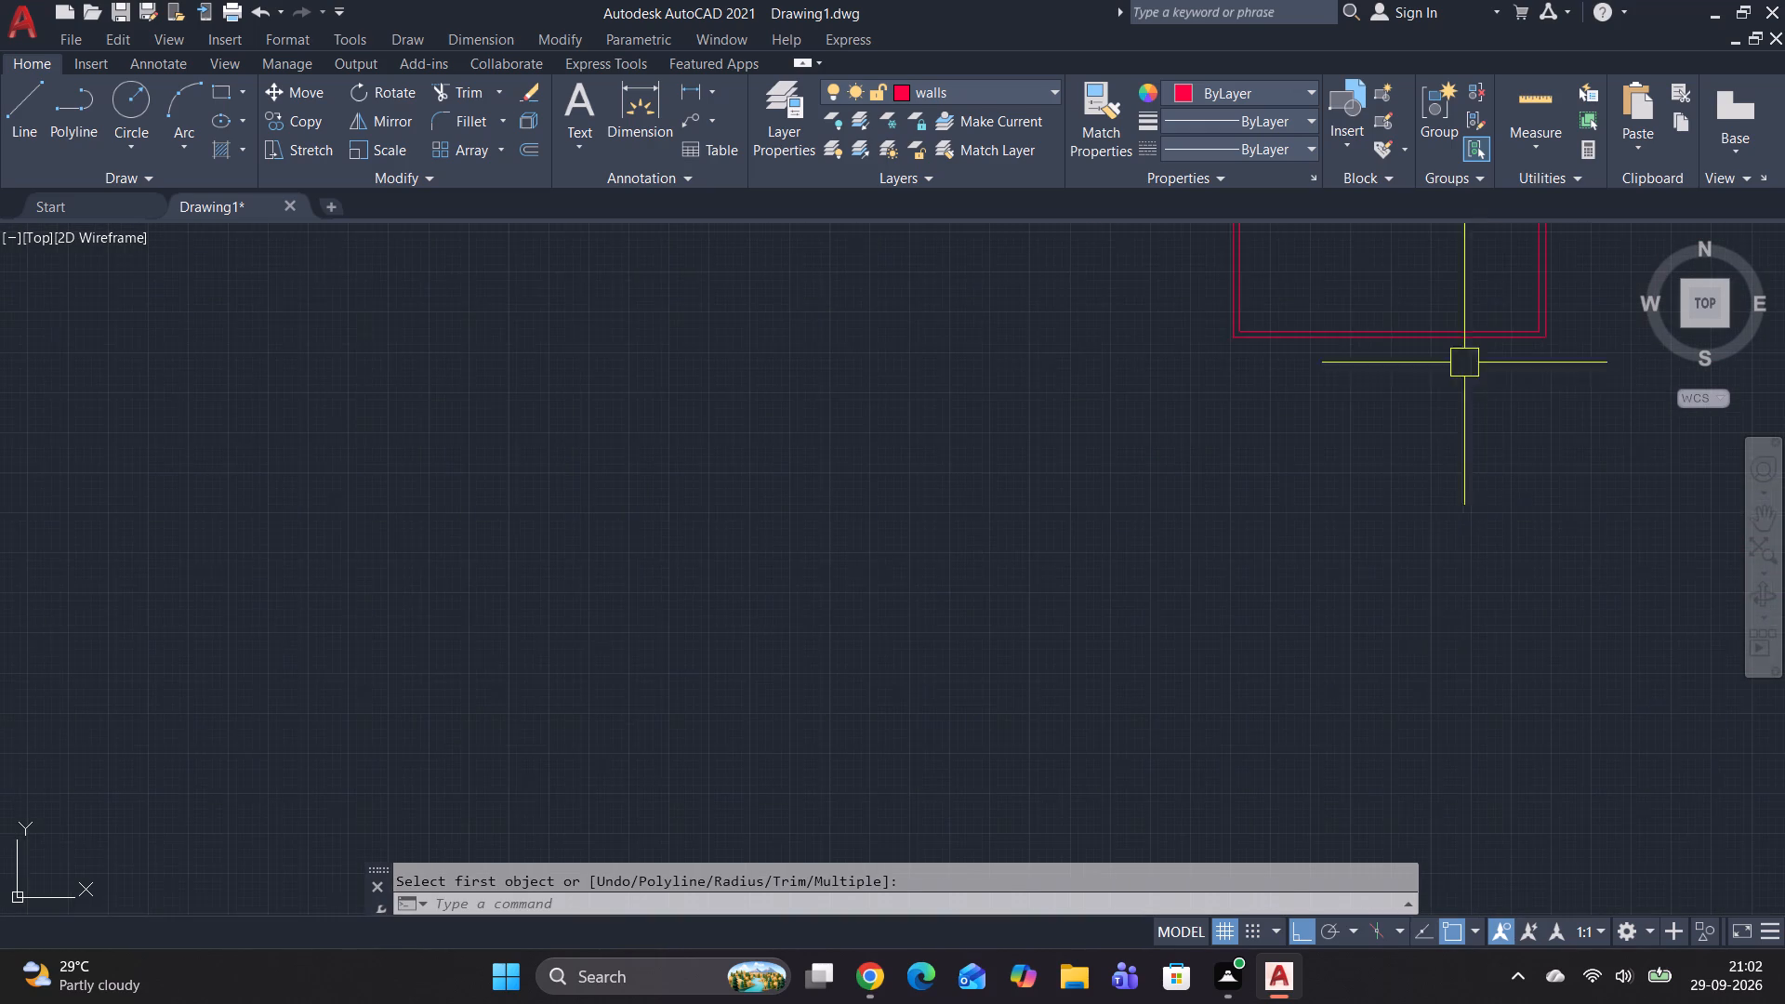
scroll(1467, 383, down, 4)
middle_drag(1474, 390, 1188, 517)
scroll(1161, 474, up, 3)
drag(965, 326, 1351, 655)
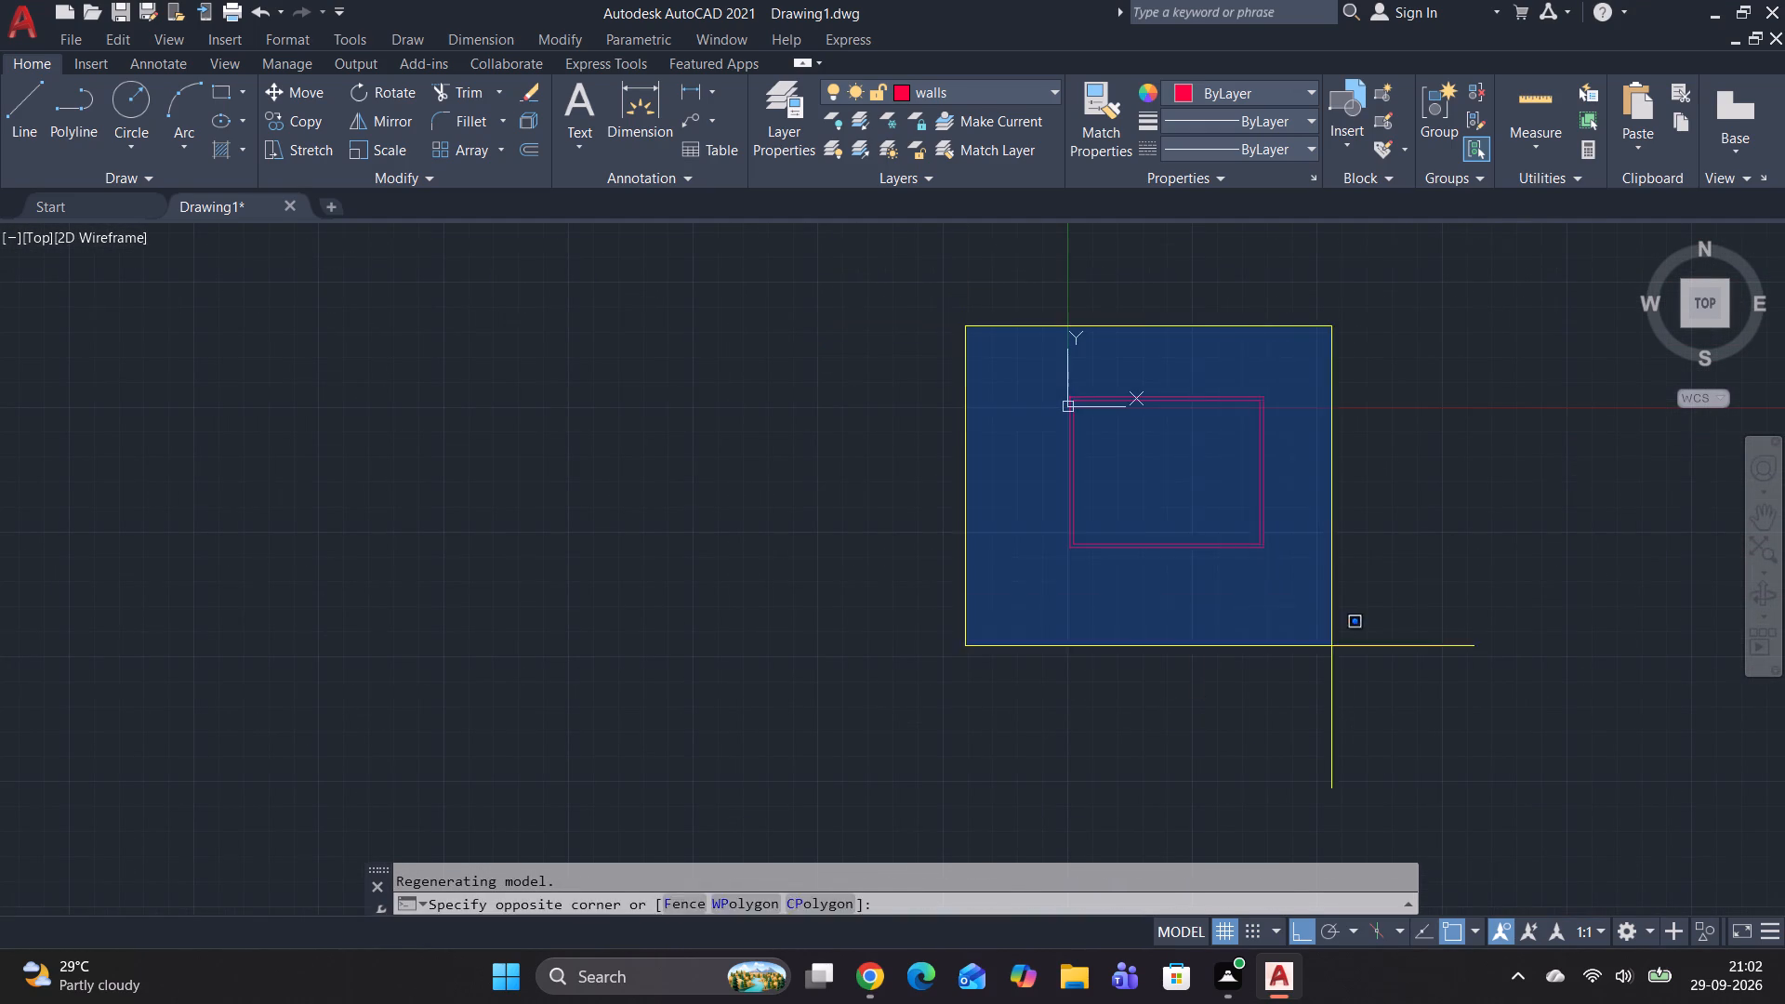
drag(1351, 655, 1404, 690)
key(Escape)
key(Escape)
Move all eight wall lines left, clear of the drawing origin, using the outline's lower-right corner as base point.
click(961, 288)
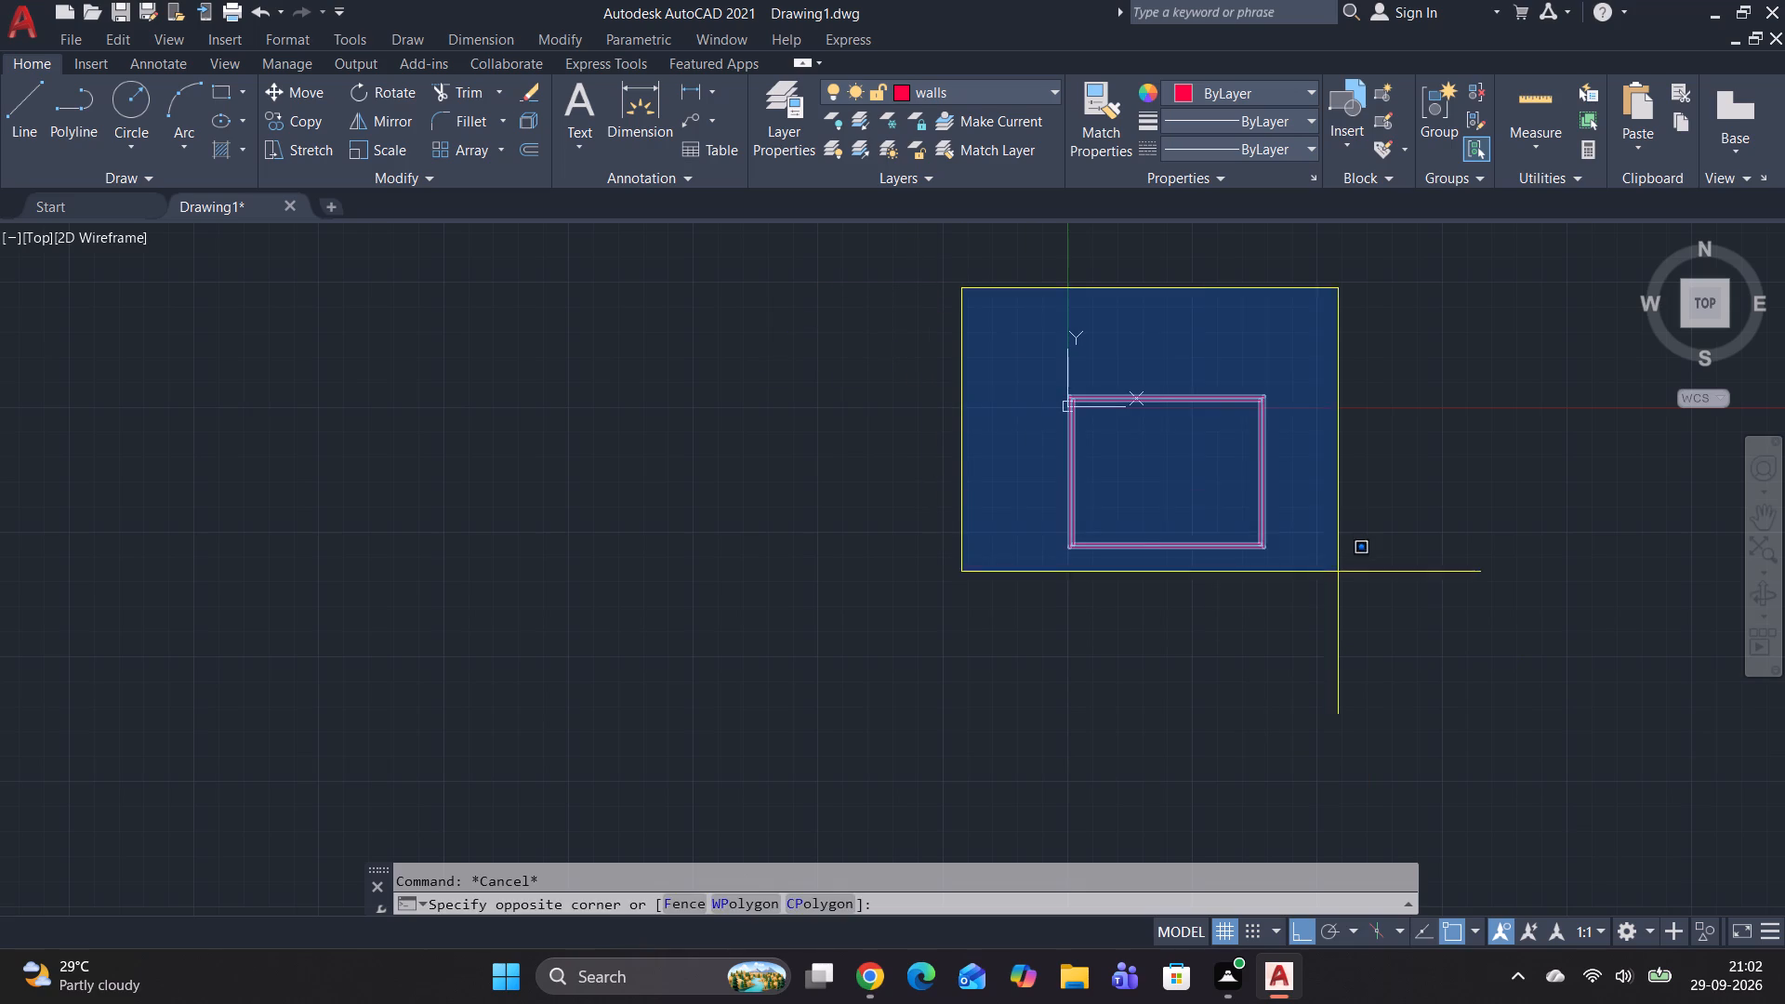
click(1391, 608)
text(m)
key(space)
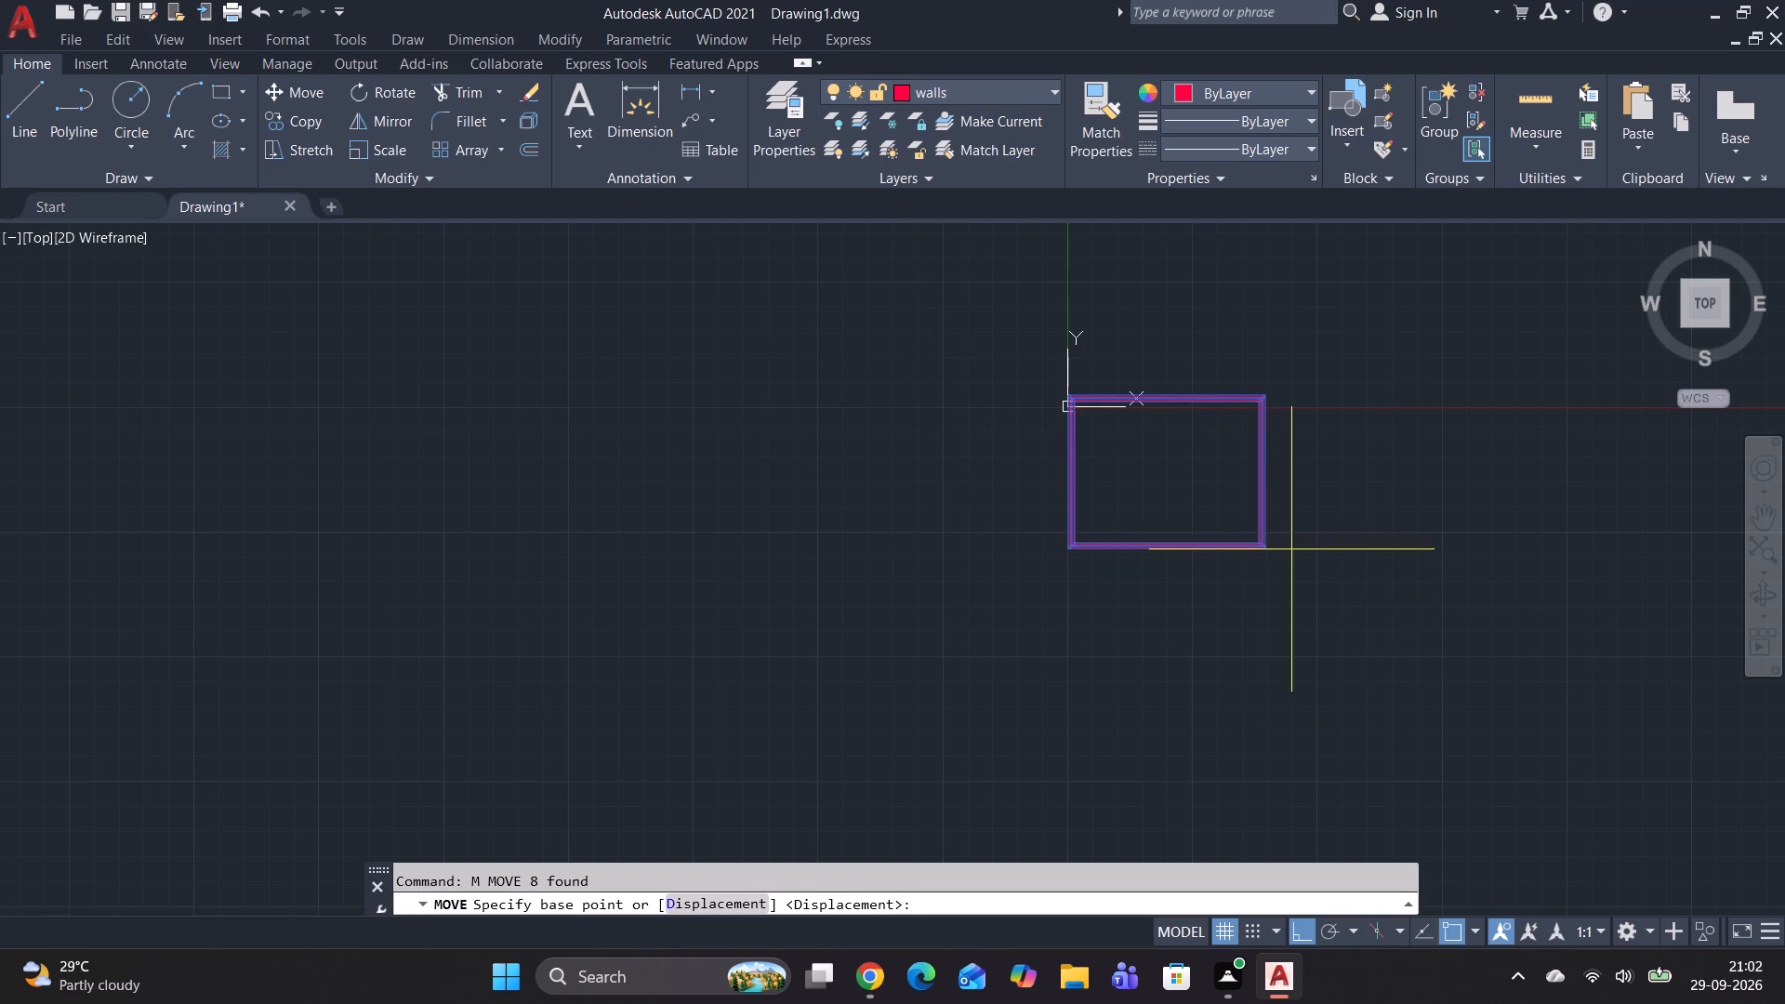
click(1259, 543)
click(662, 463)
middle_drag(604, 562, 997, 541)
middle_drag(1013, 558, 1028, 582)
middle_click(1028, 582)
key(Escape)
key(Escape)
key(Escape)
From the inner upper-left corner, draw room lines 10' down, 16' right, and up to the inner top wall.
scroll(902, 431, up, 2)
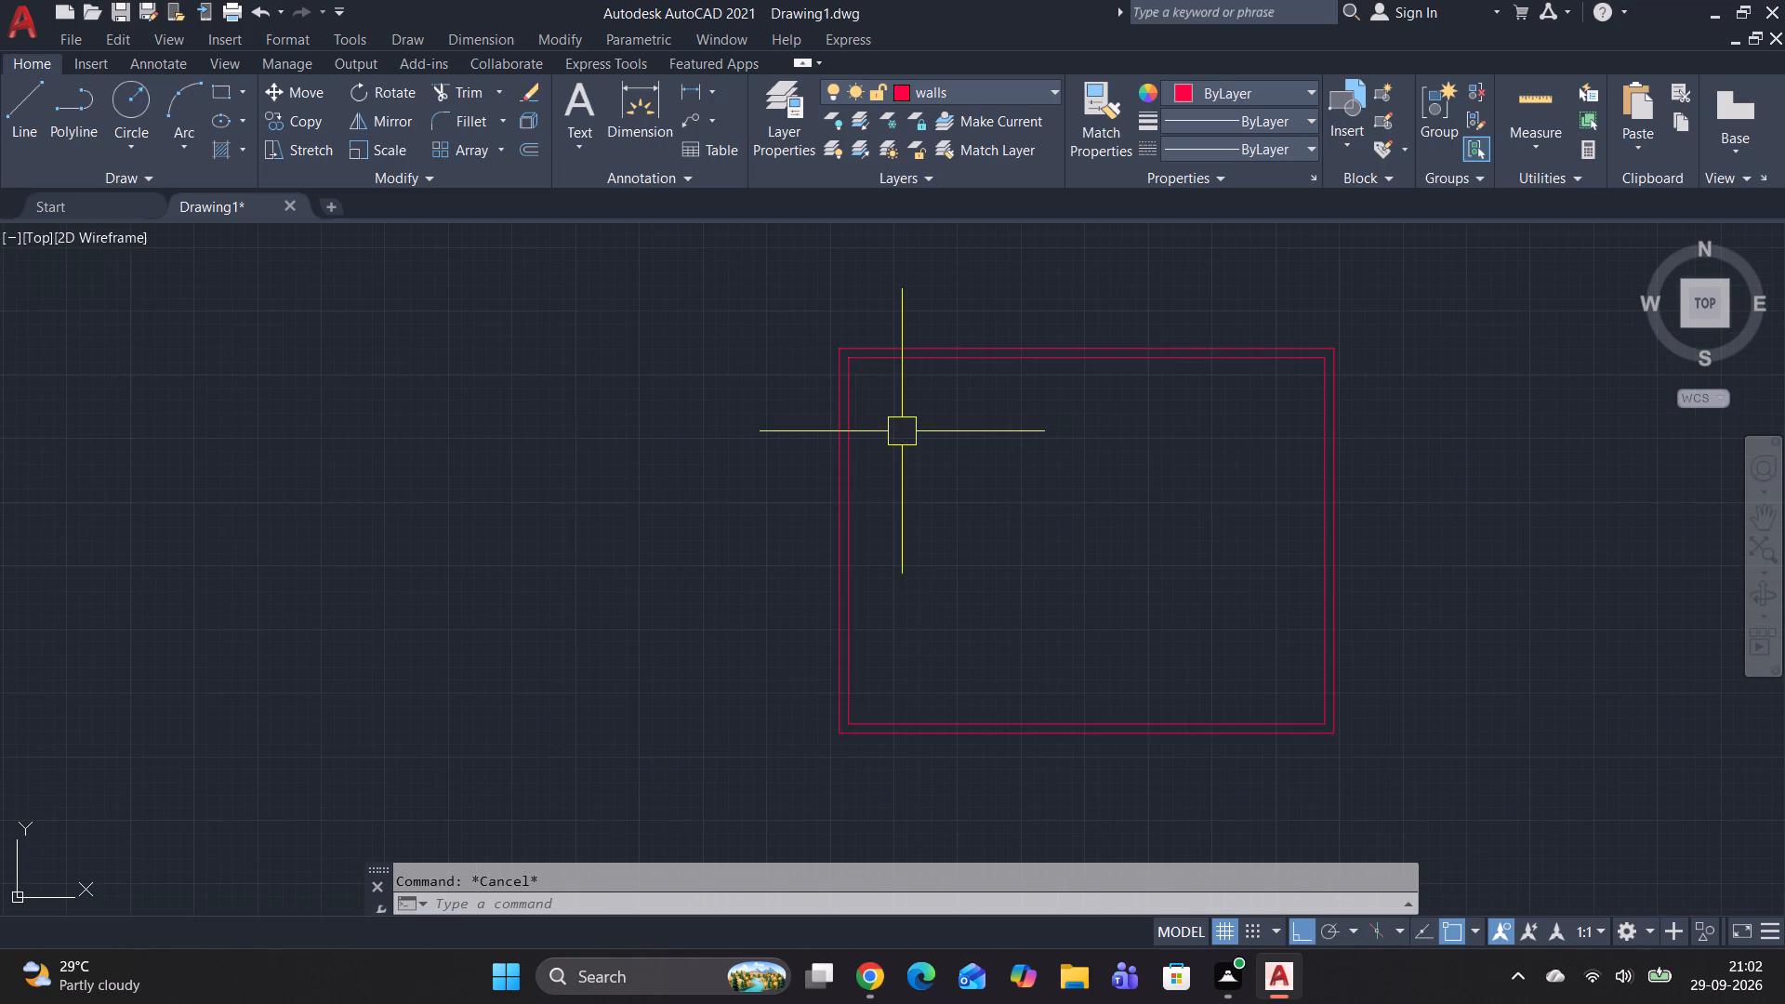
scroll(902, 431, up, 1)
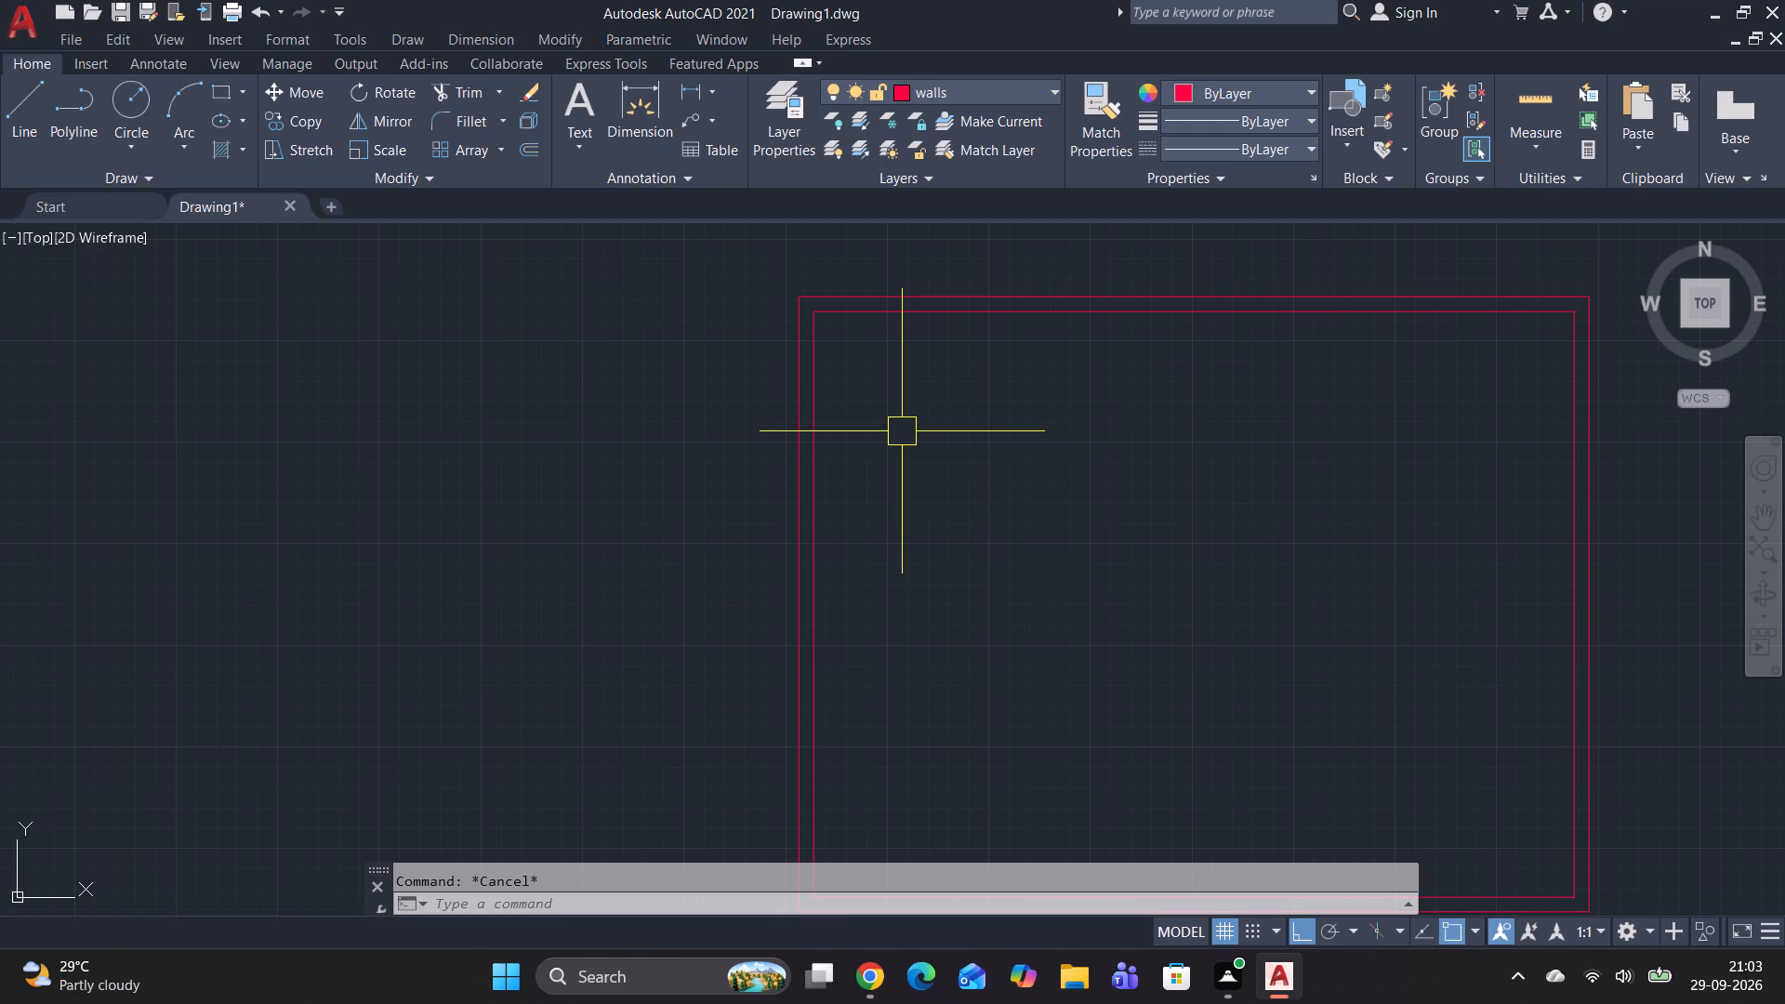
text(l)
key(space)
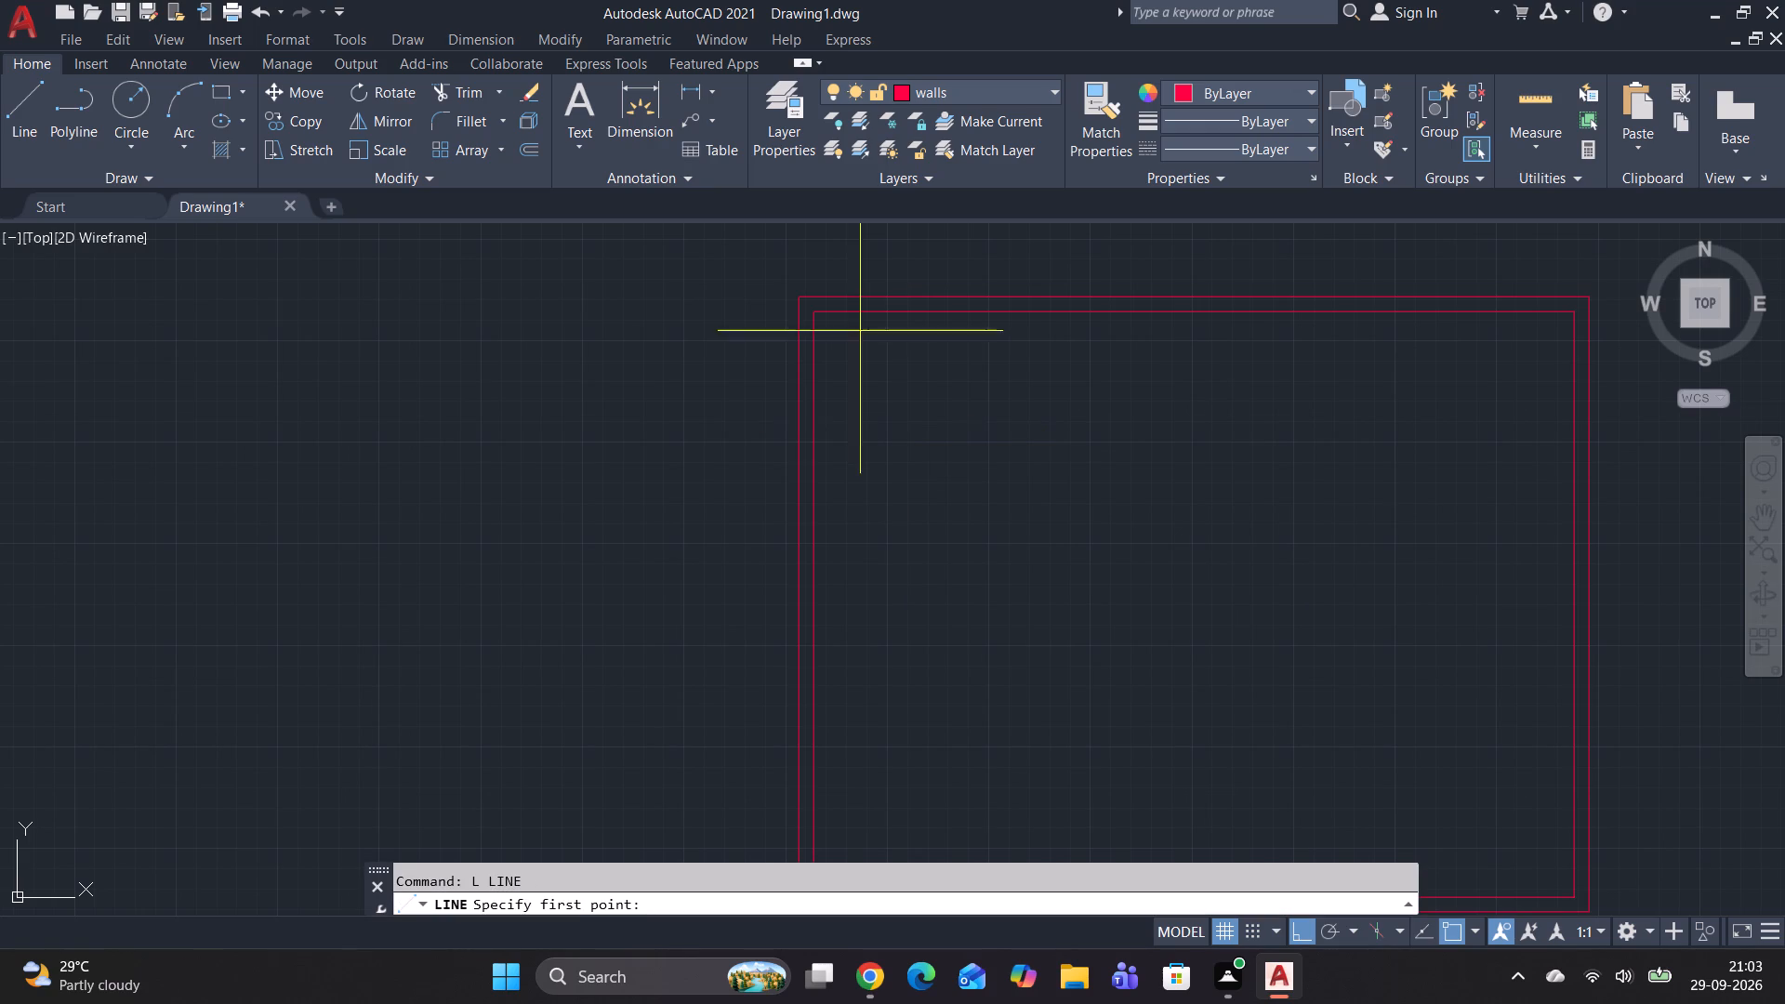
click(818, 309)
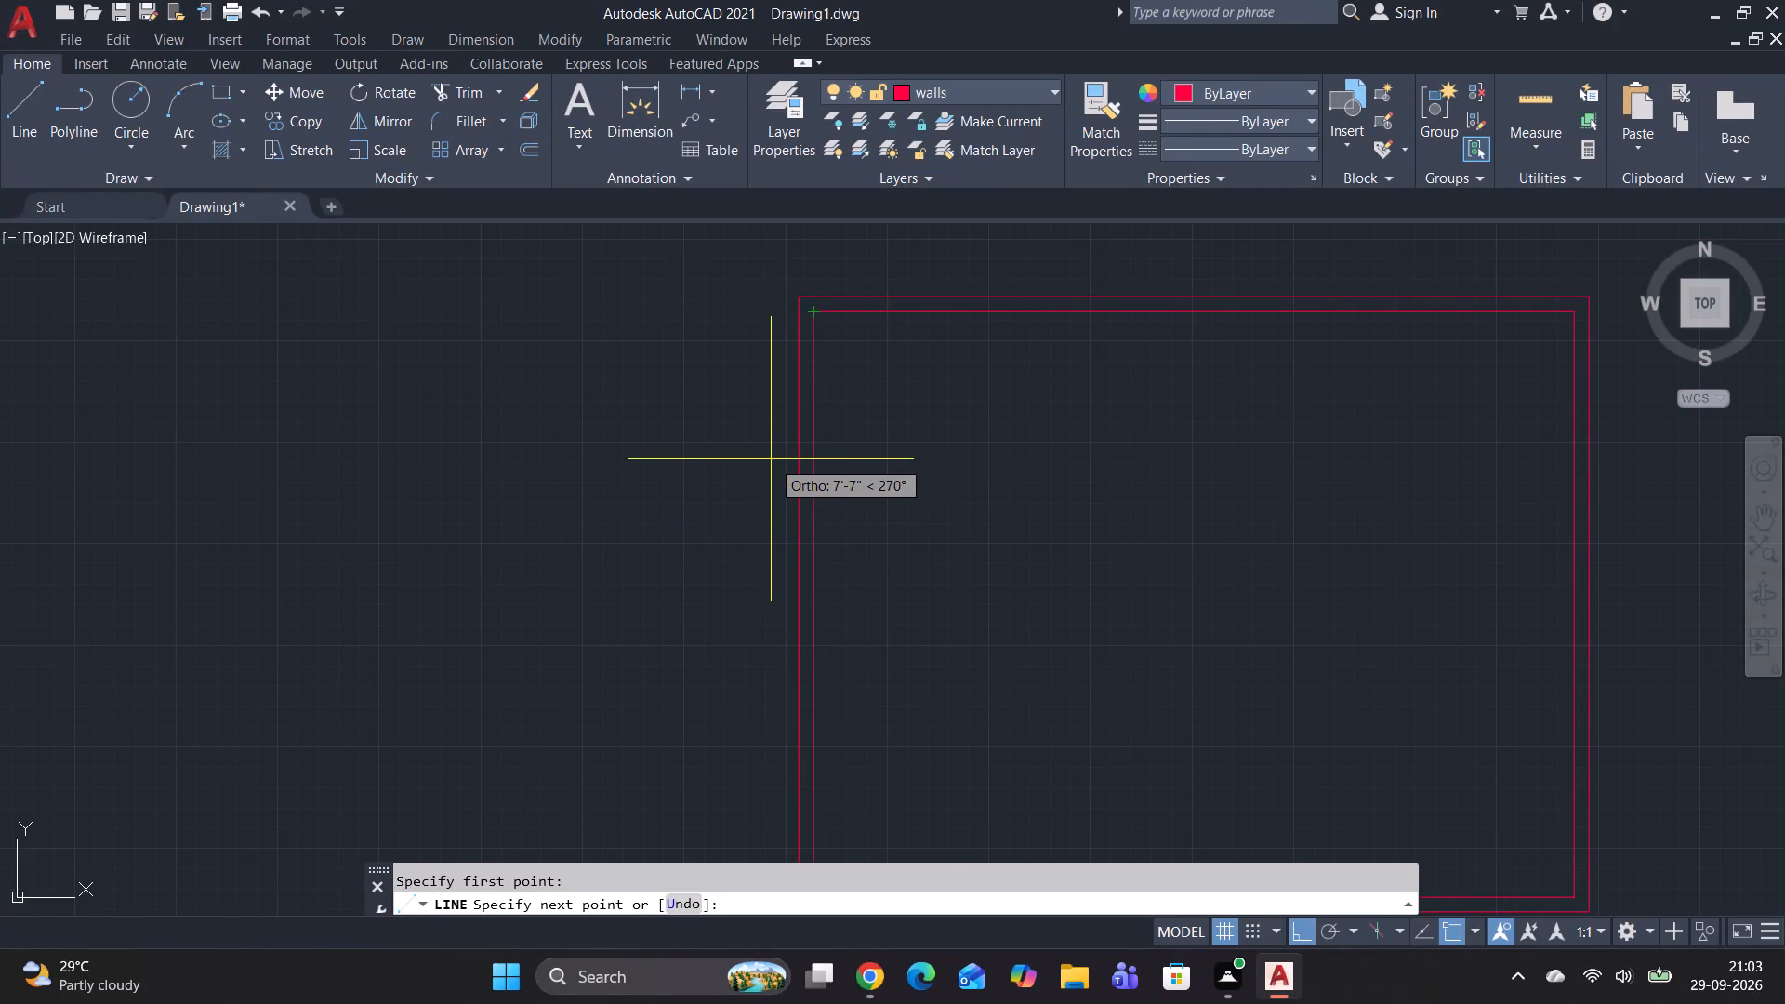
text(l)
key(space)
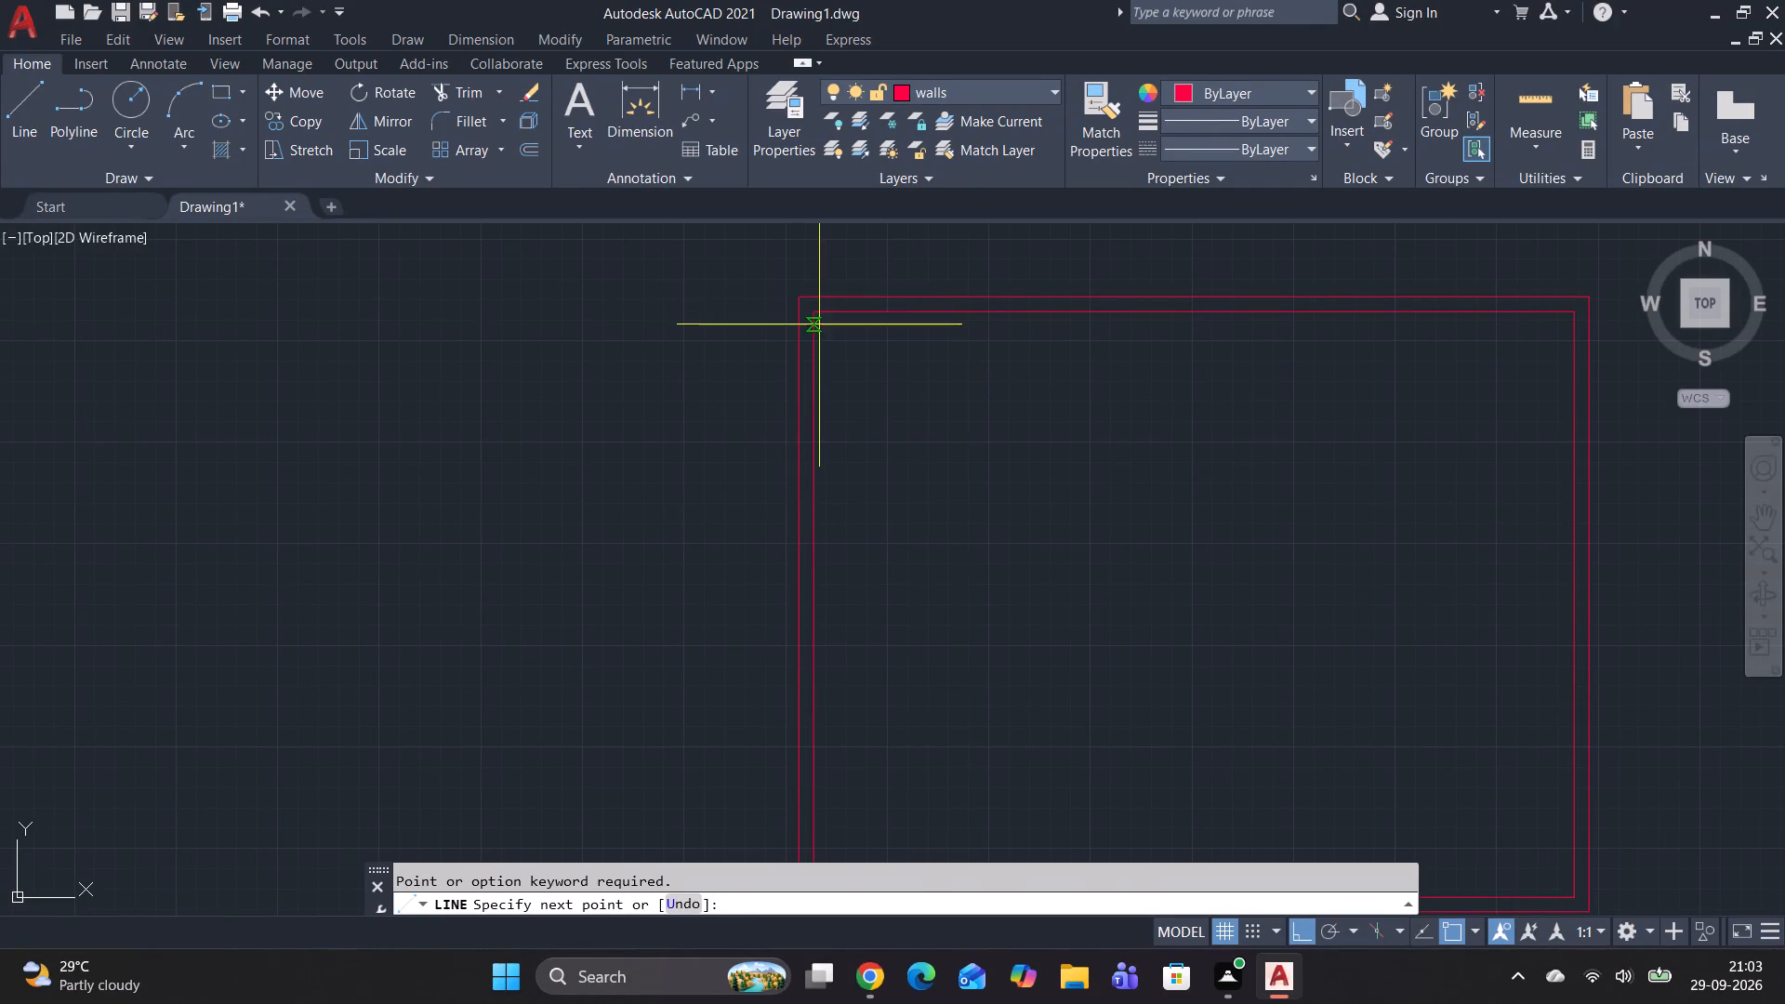
click(815, 315)
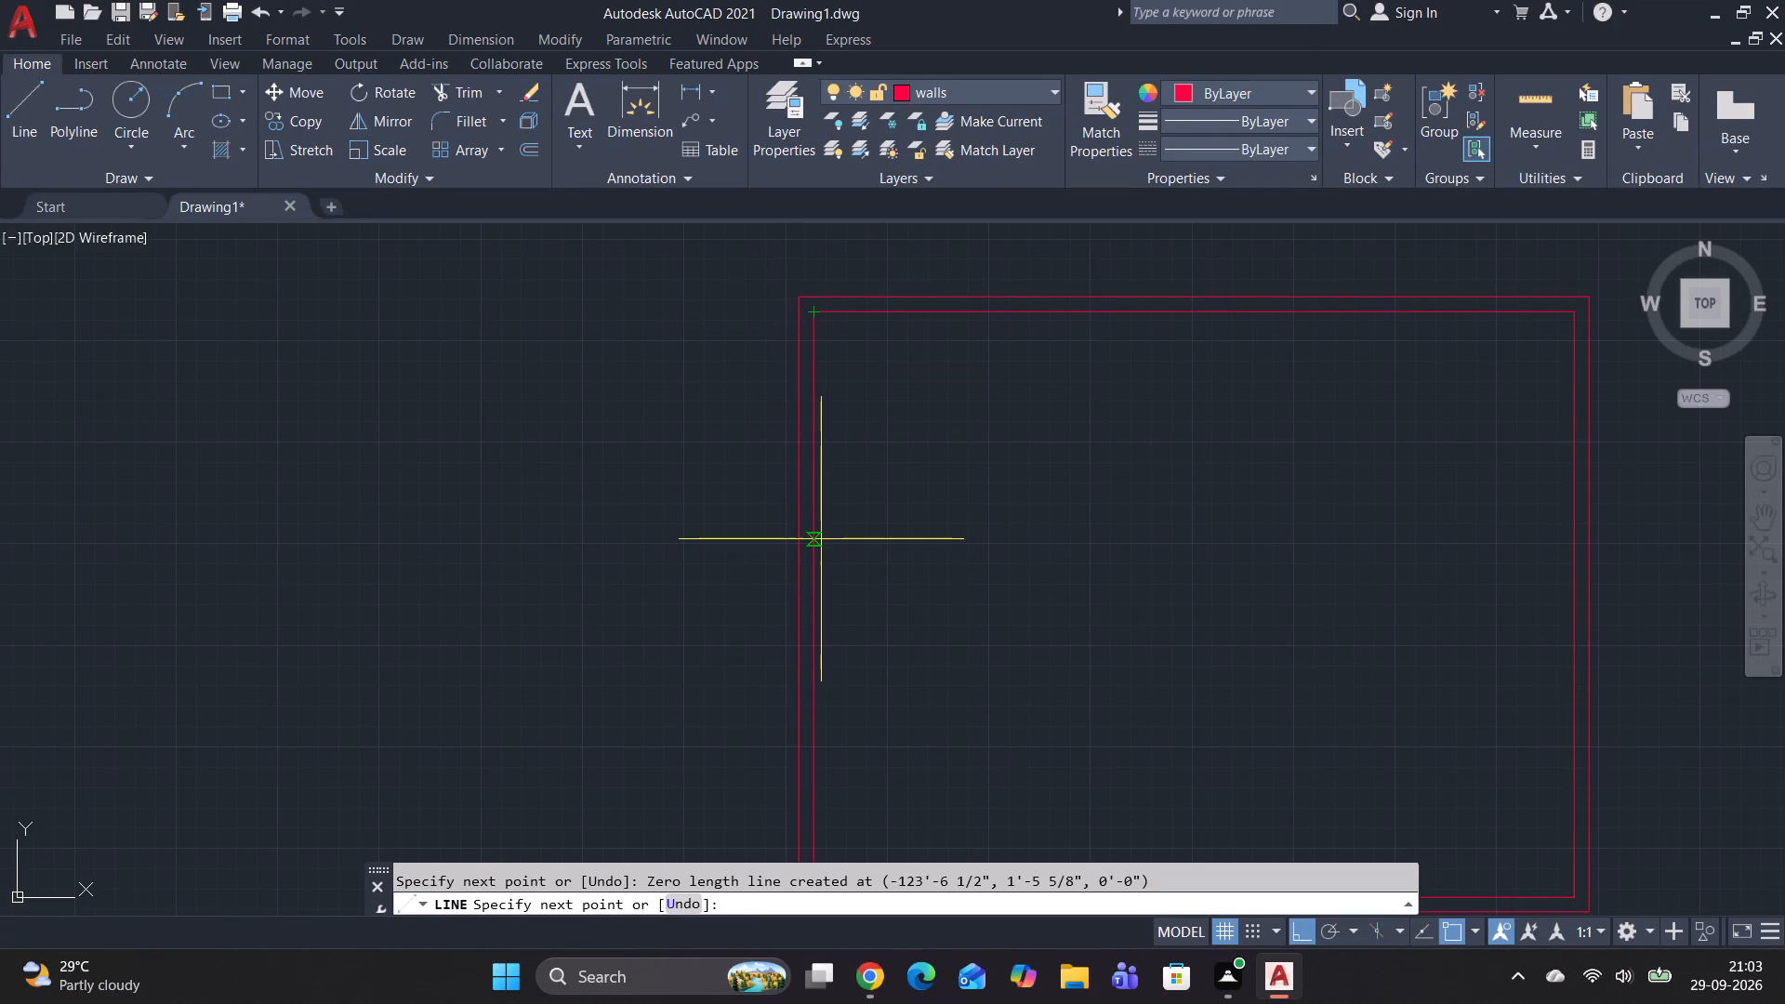
text(10')
key(Return)
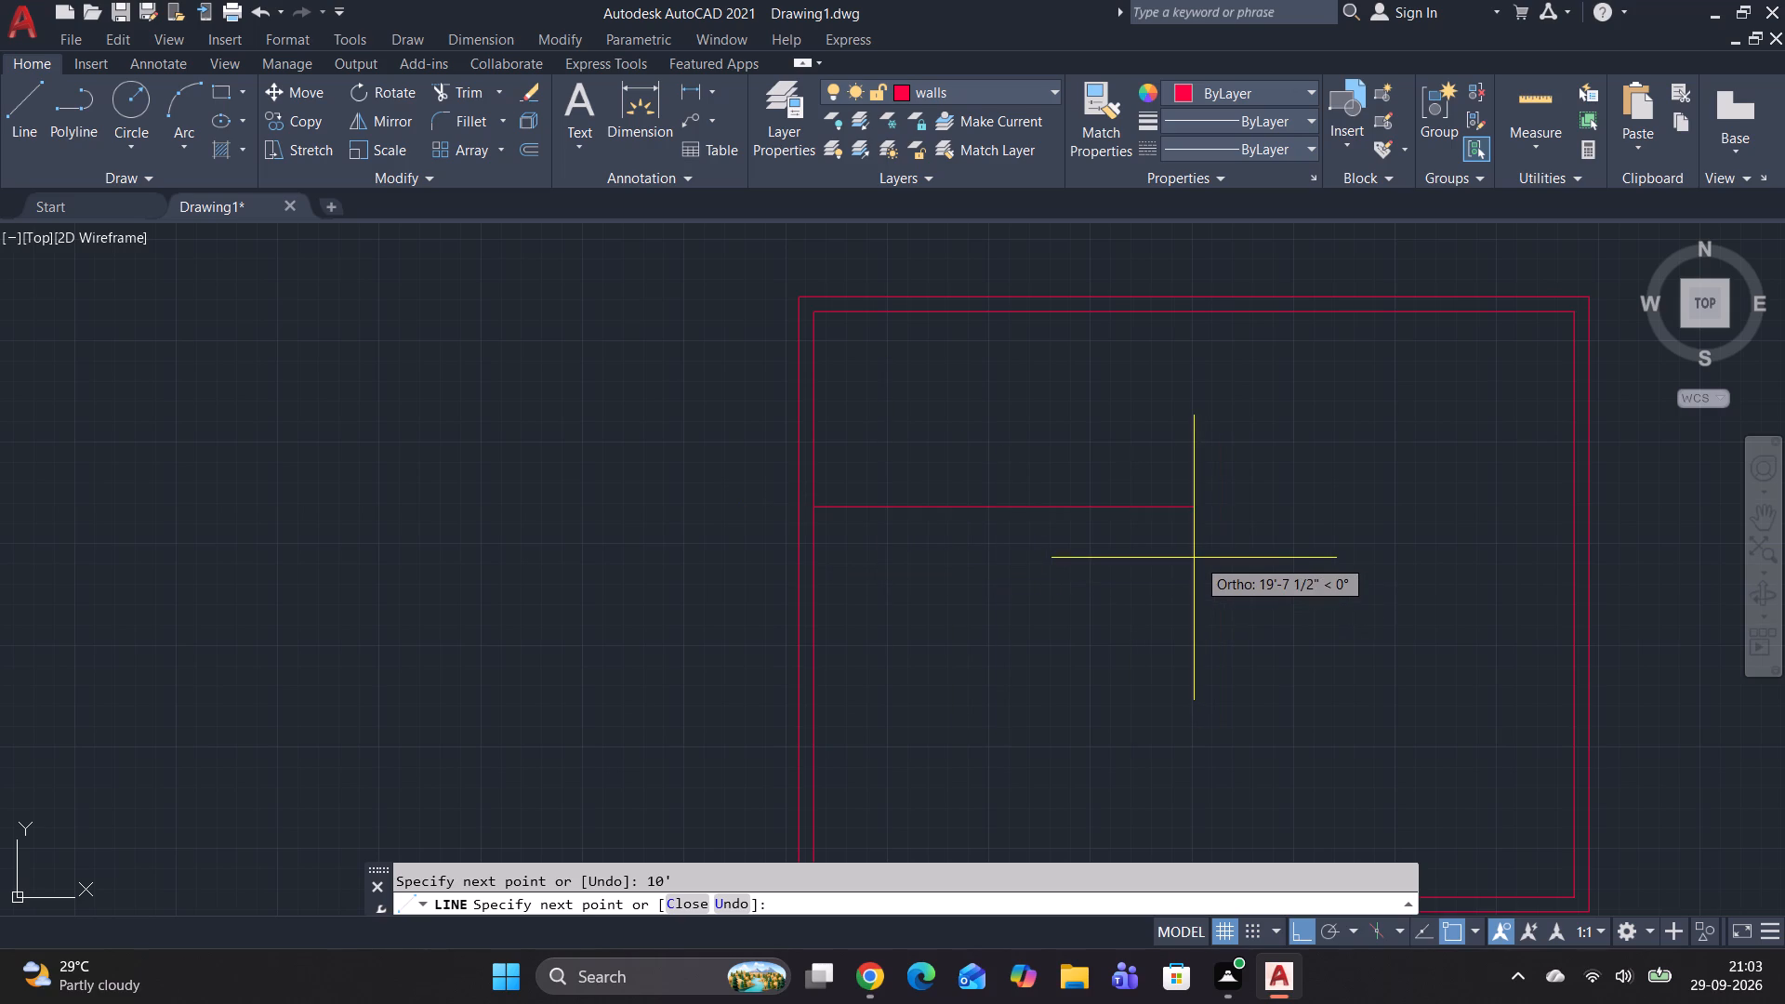
text(16')
key(Return)
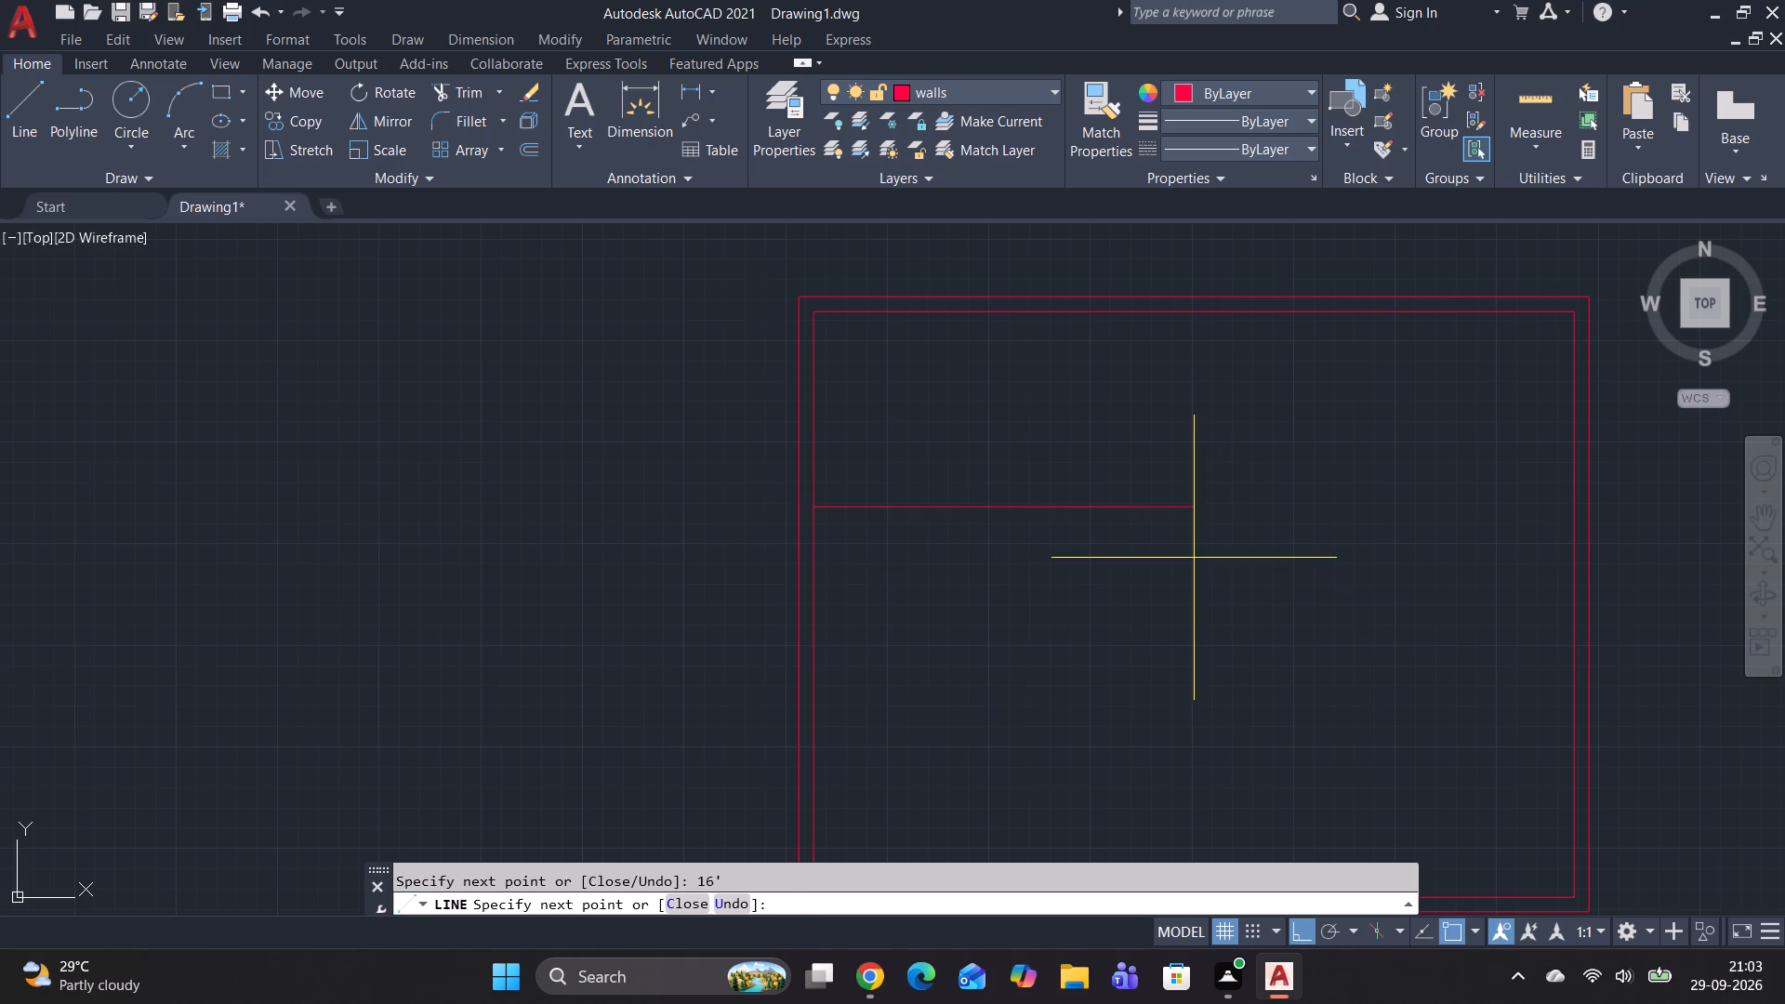
click(1130, 312)
key(Escape)
key(Escape)
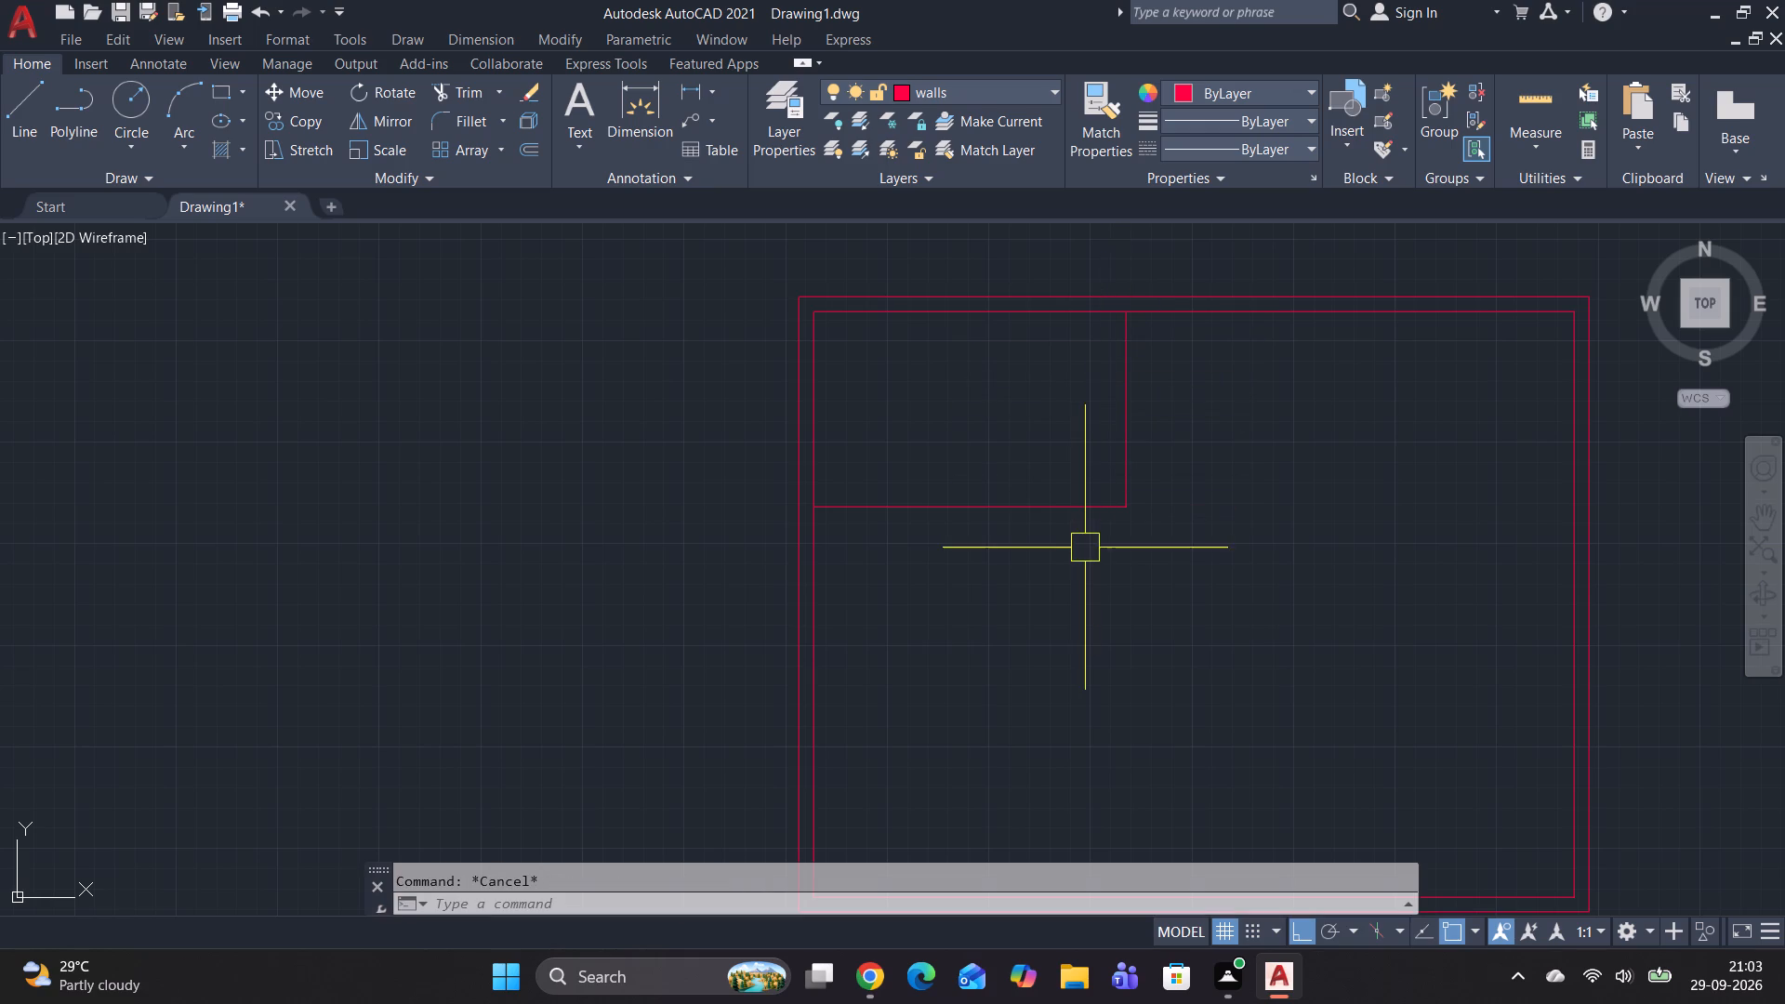
Offset the room's horizontal line downward and its vertical line to the right by 4.6" to form partition walls.
text(of)
key(space)
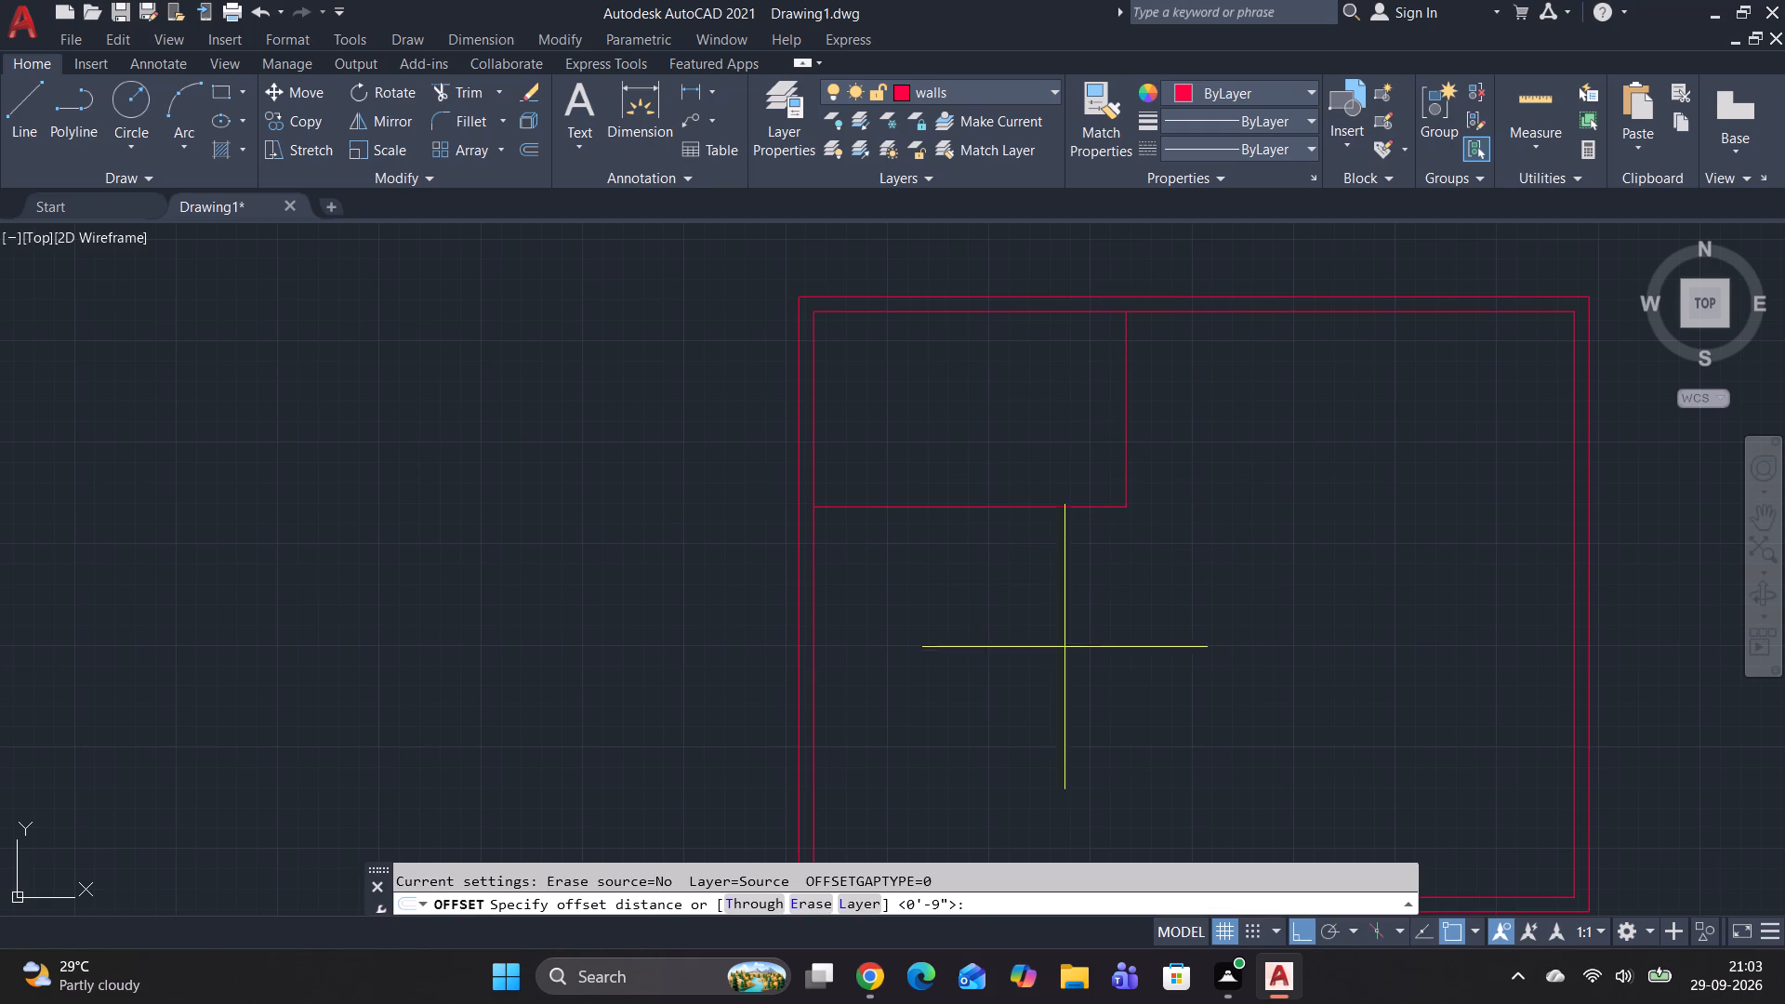
click(1001, 509)
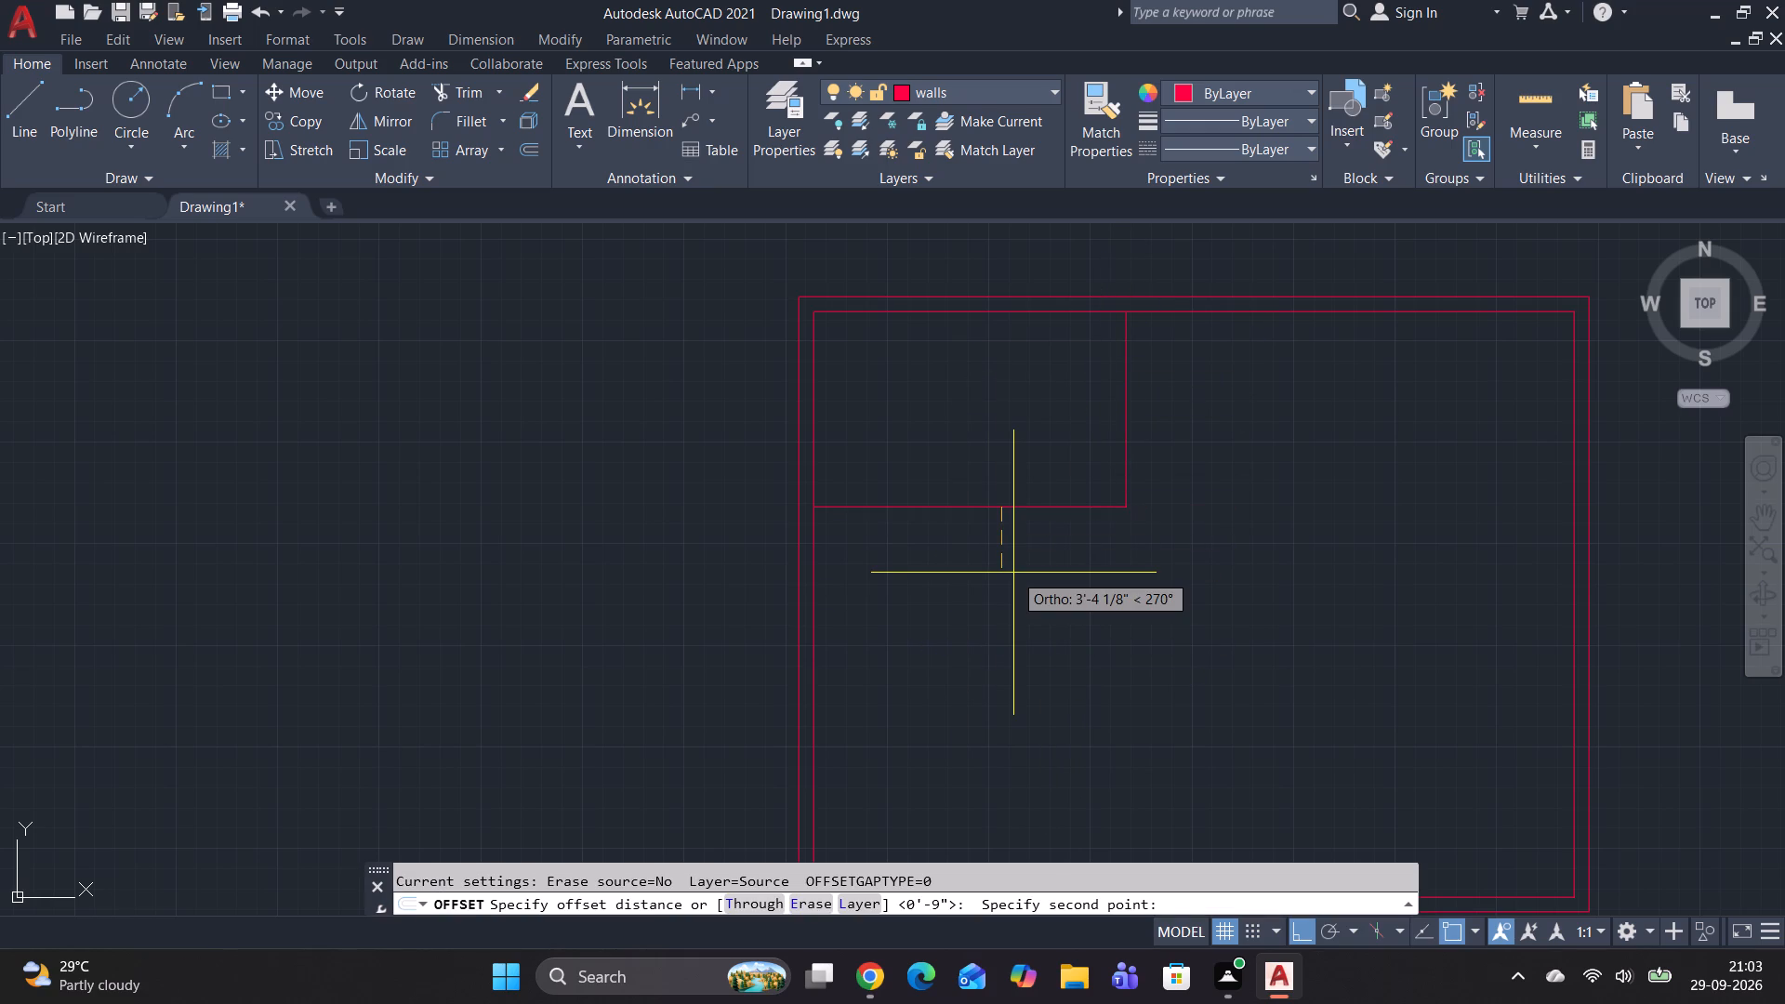
key(4)
text(.6")
key(space)
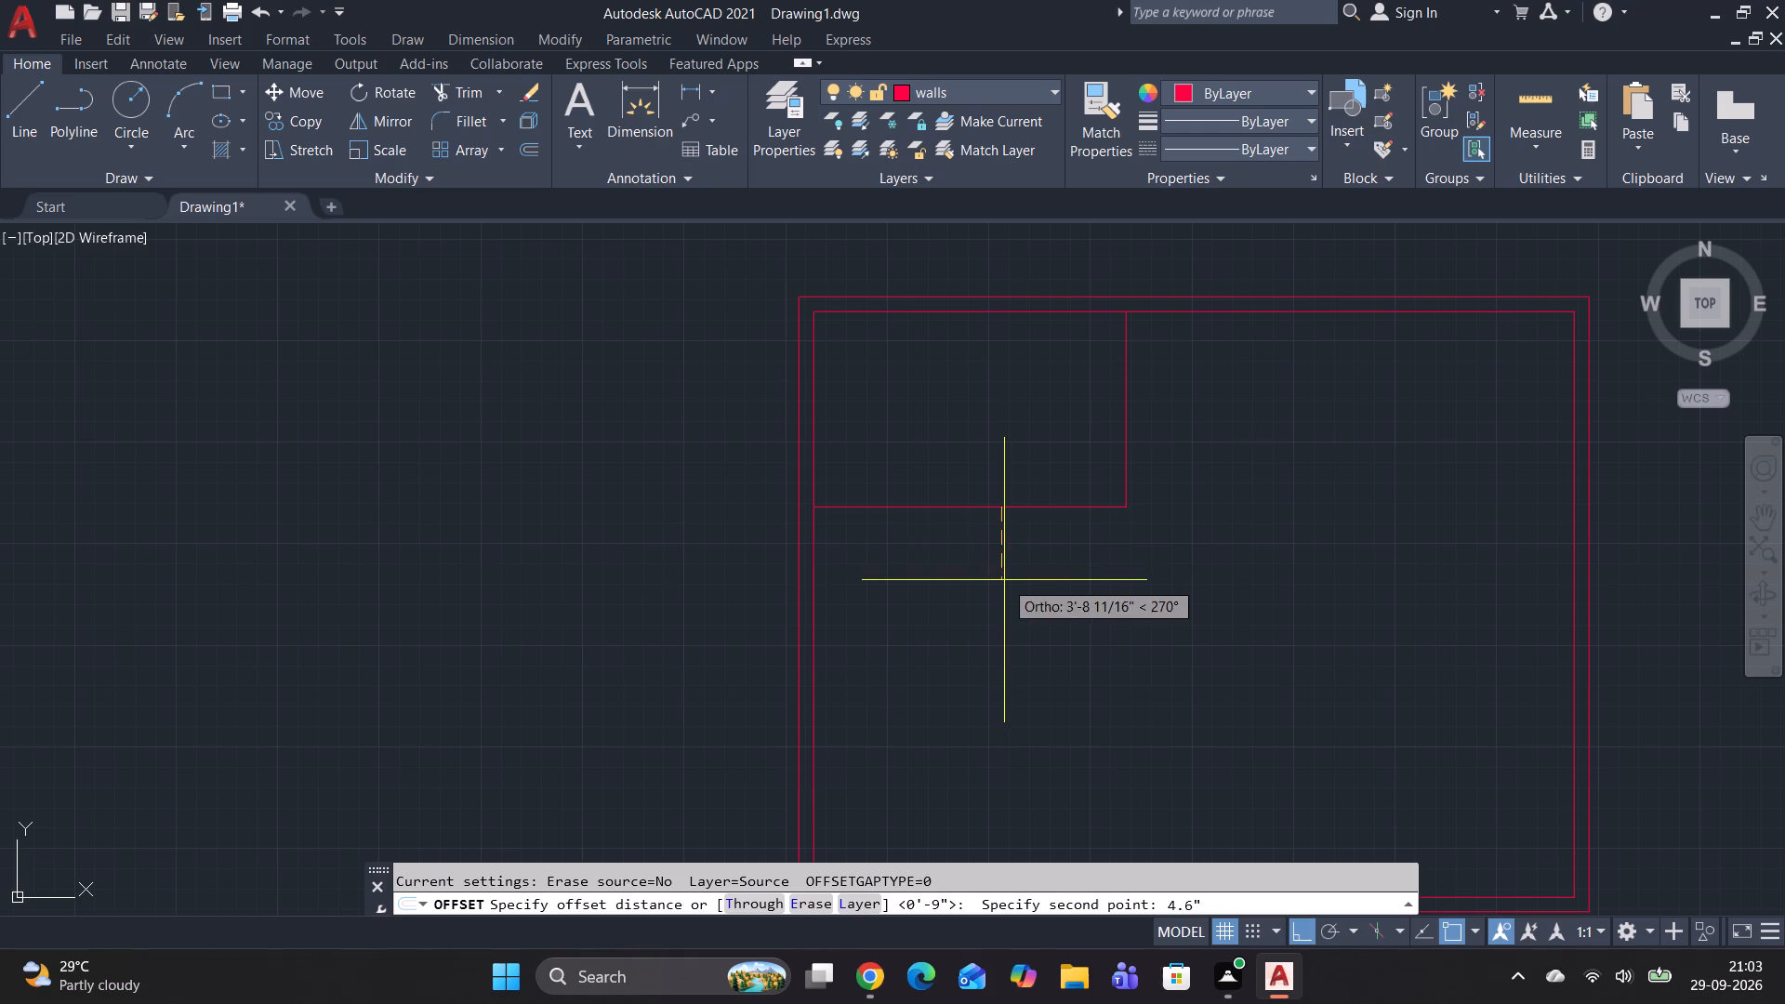
click(997, 509)
click(1008, 601)
click(1136, 401)
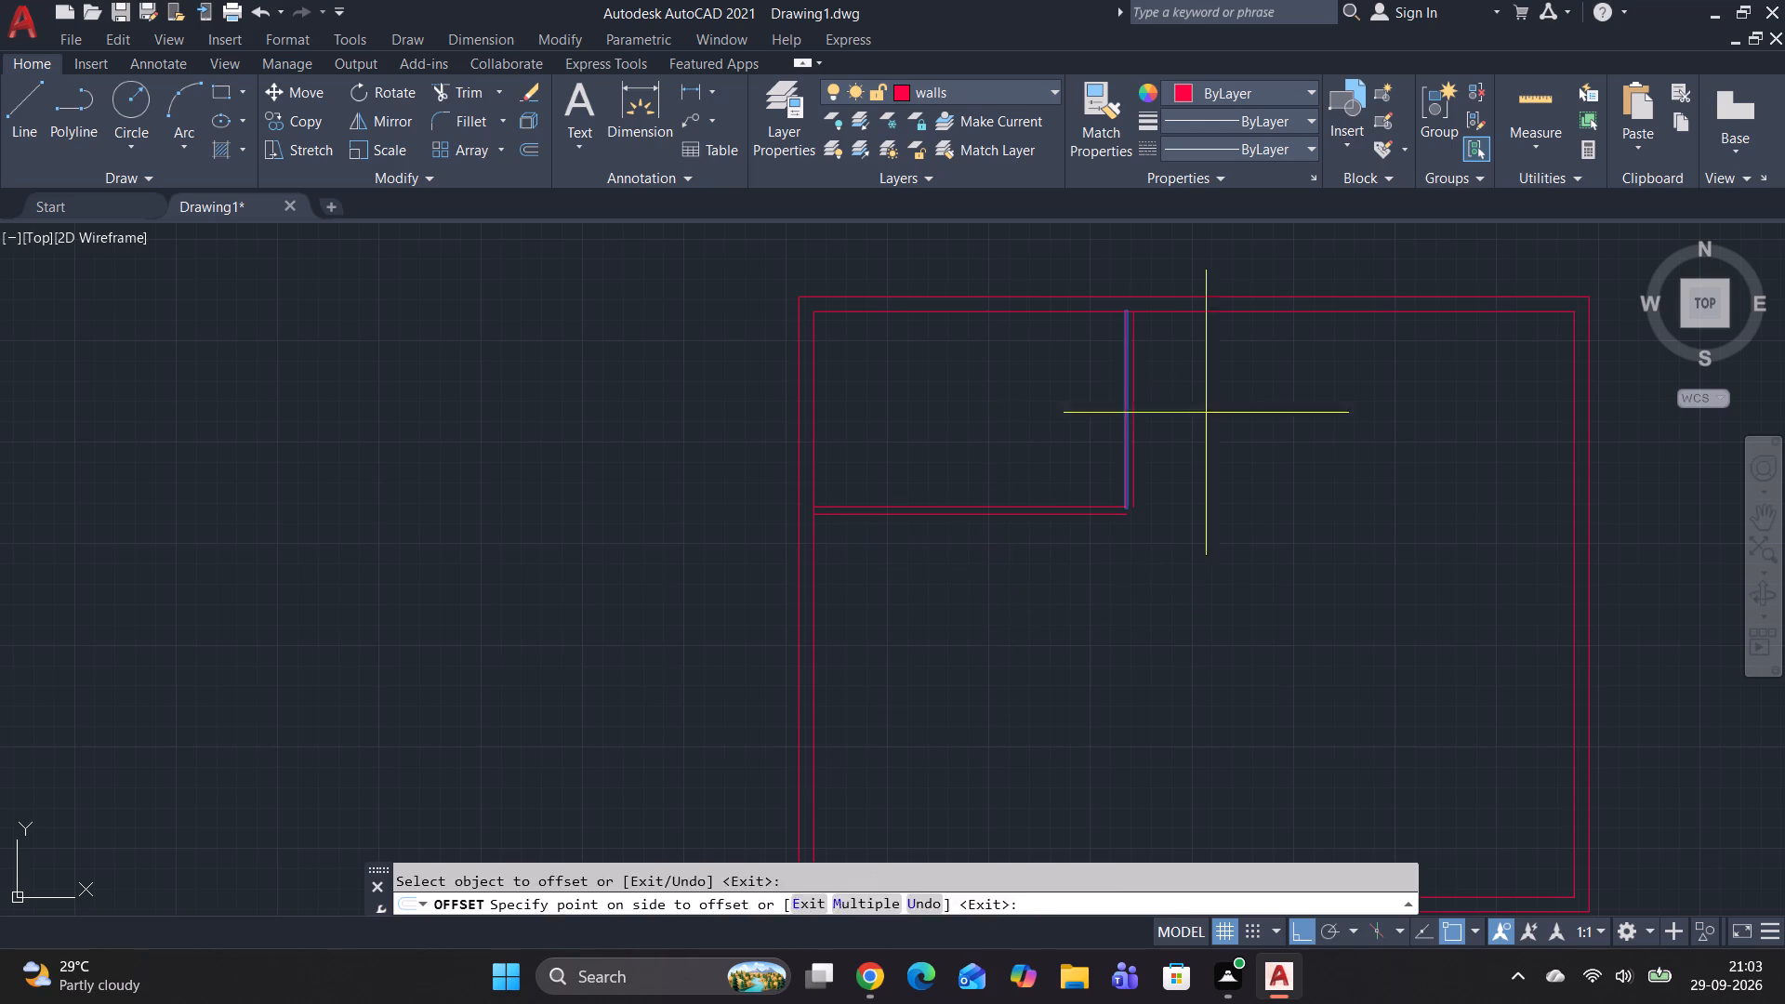
click(1223, 417)
key(Escape)
key(Escape)
key(Escape)
key(Escape)
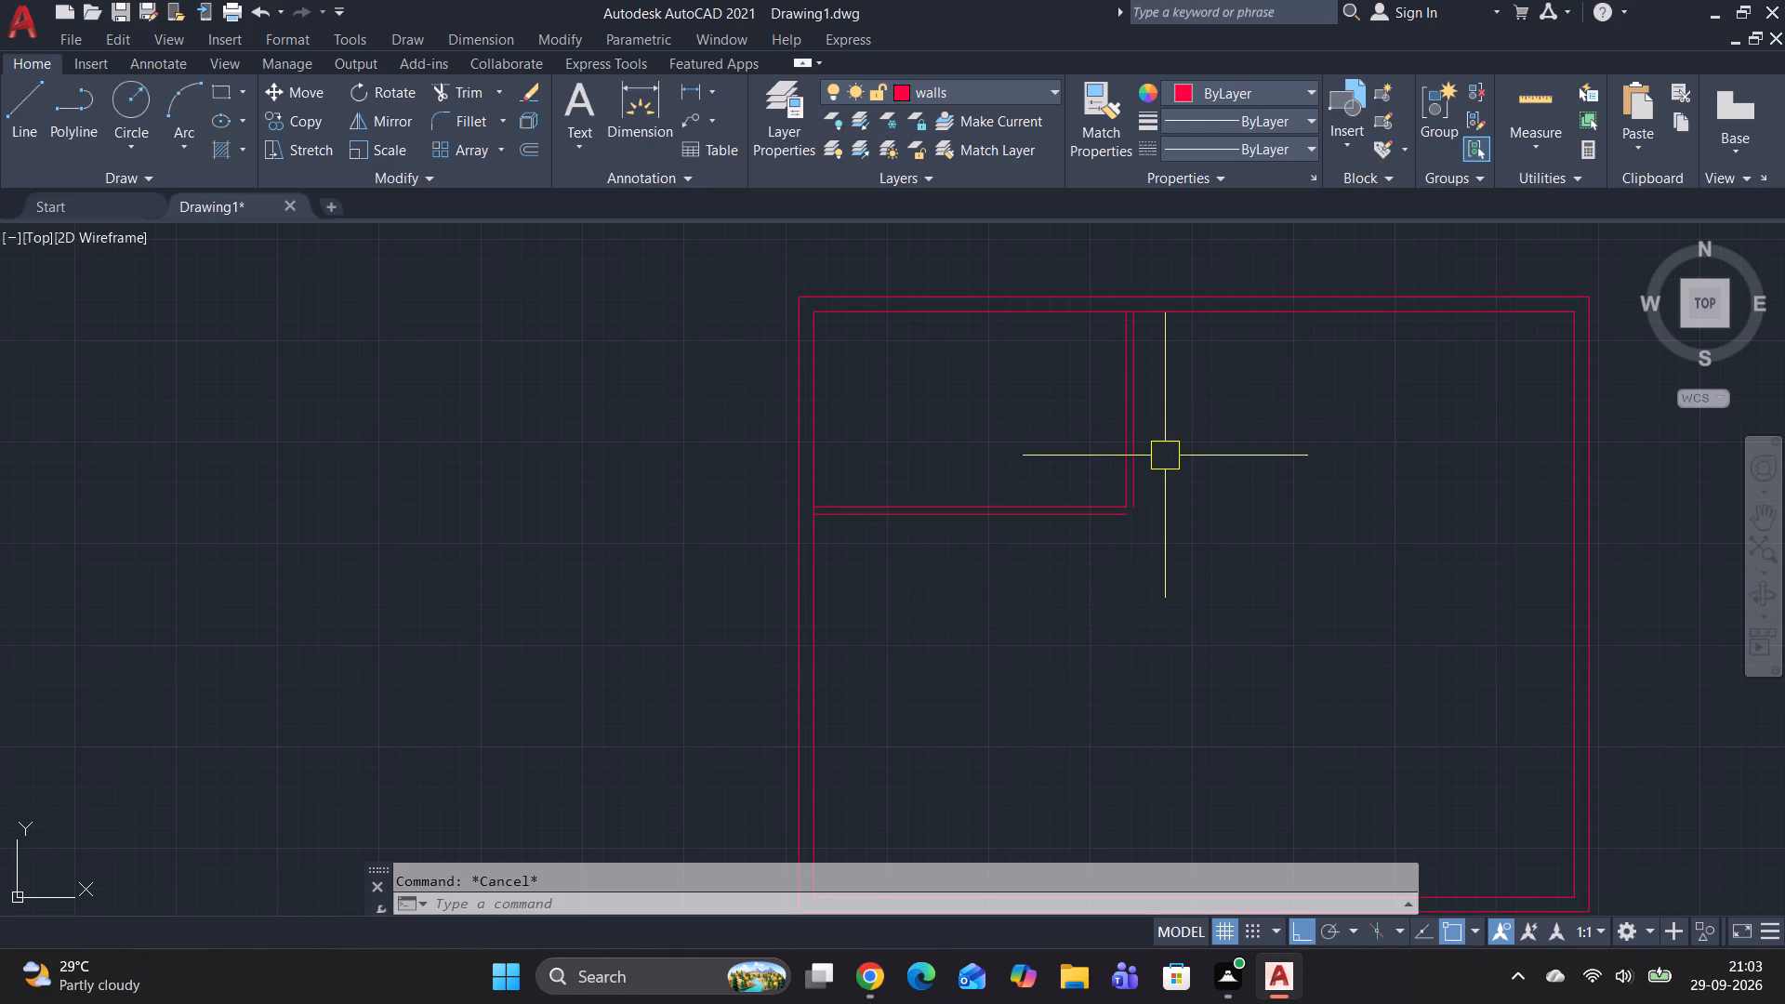
Fillet the two offset partition lines to join them at the room's lower-right outer corner.
text(f)
key(space)
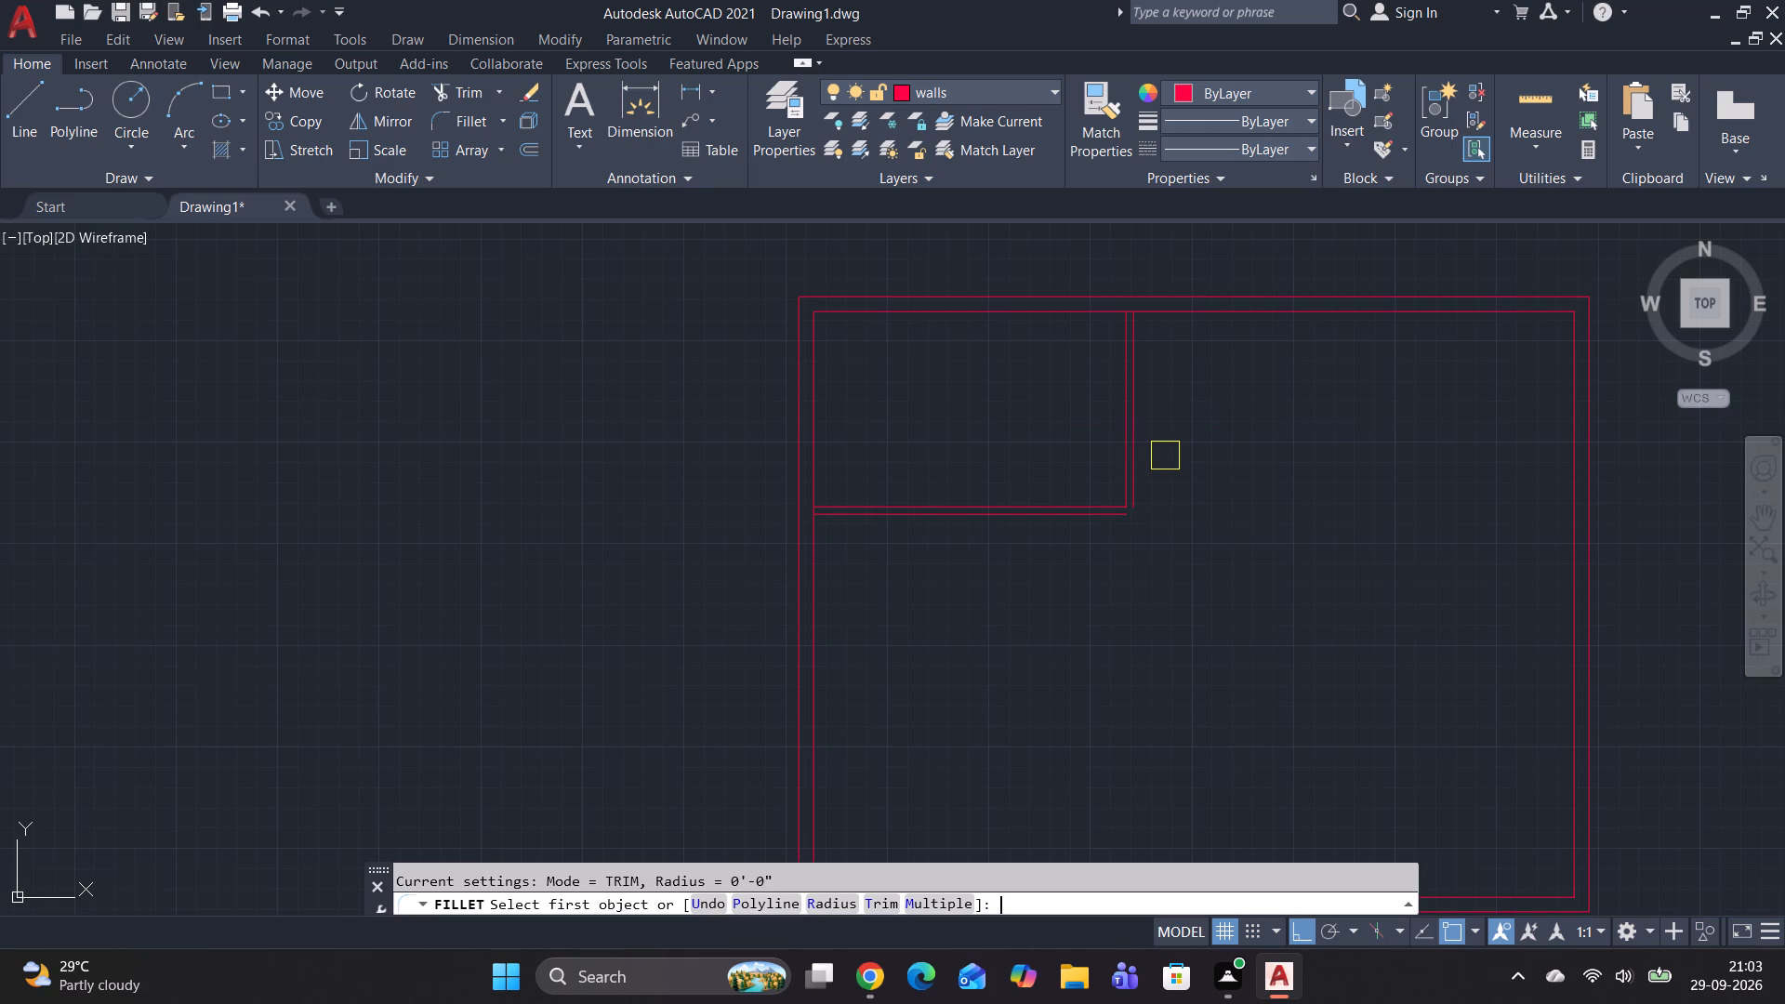
scroll(1165, 456, up, 3)
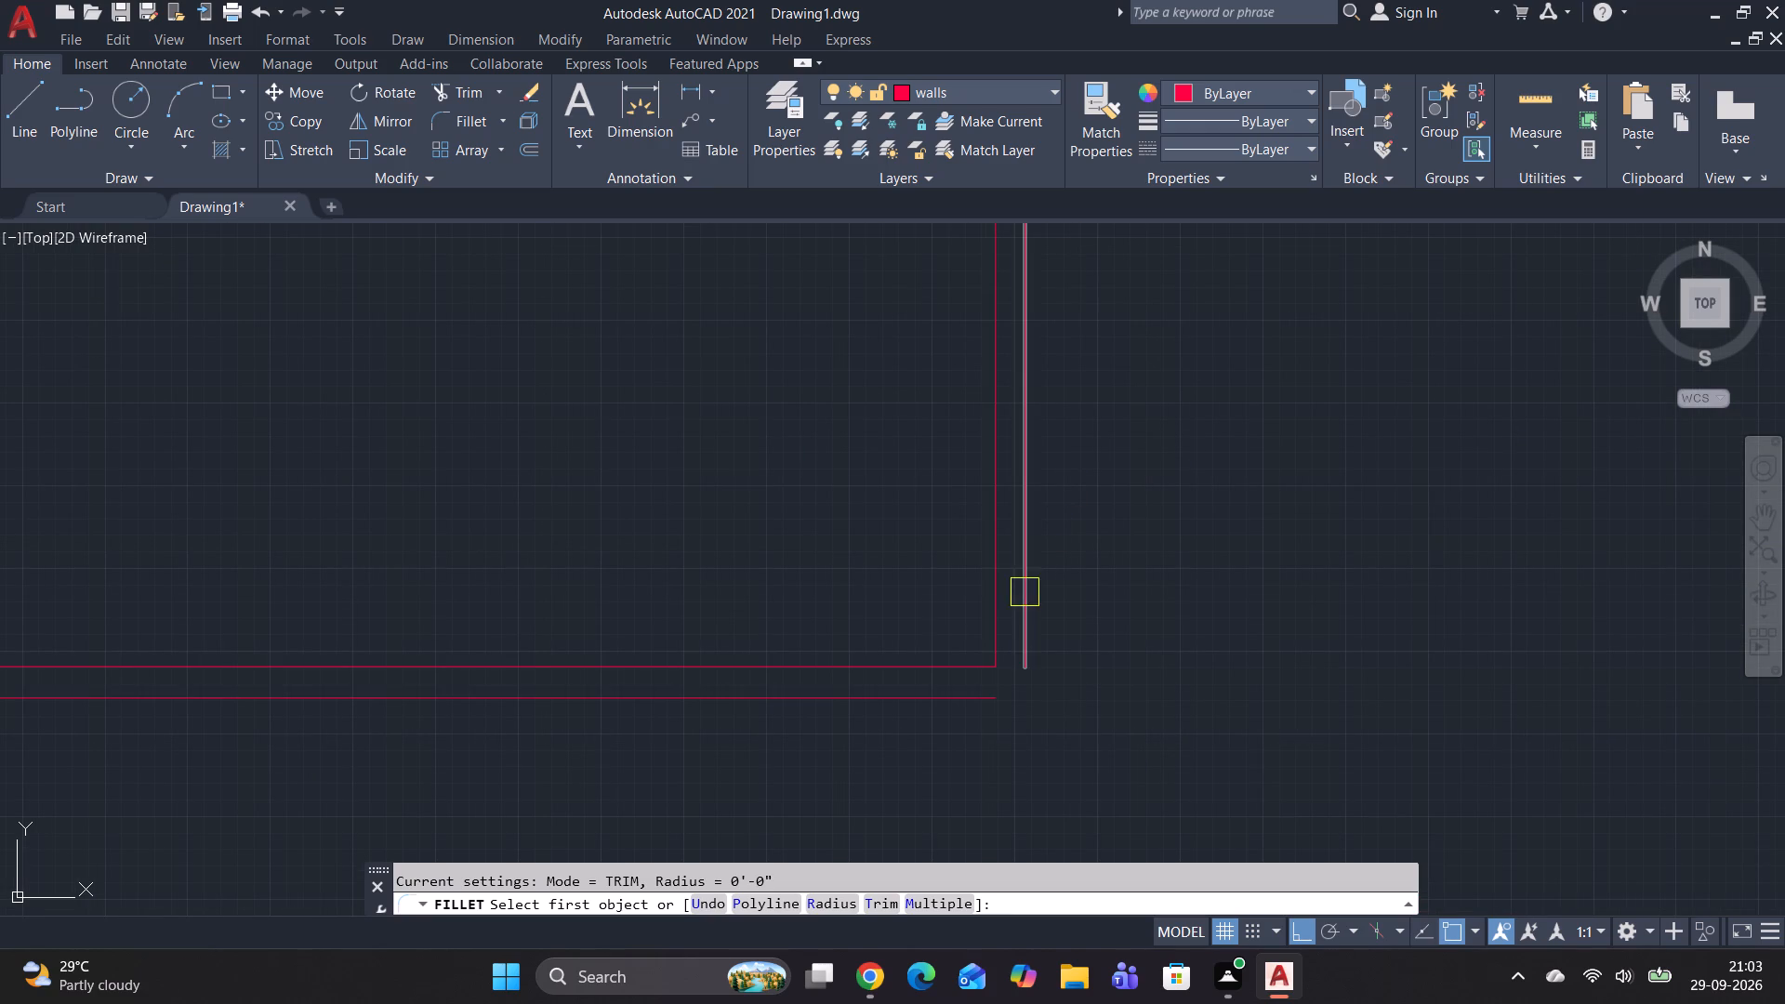
click(1036, 597)
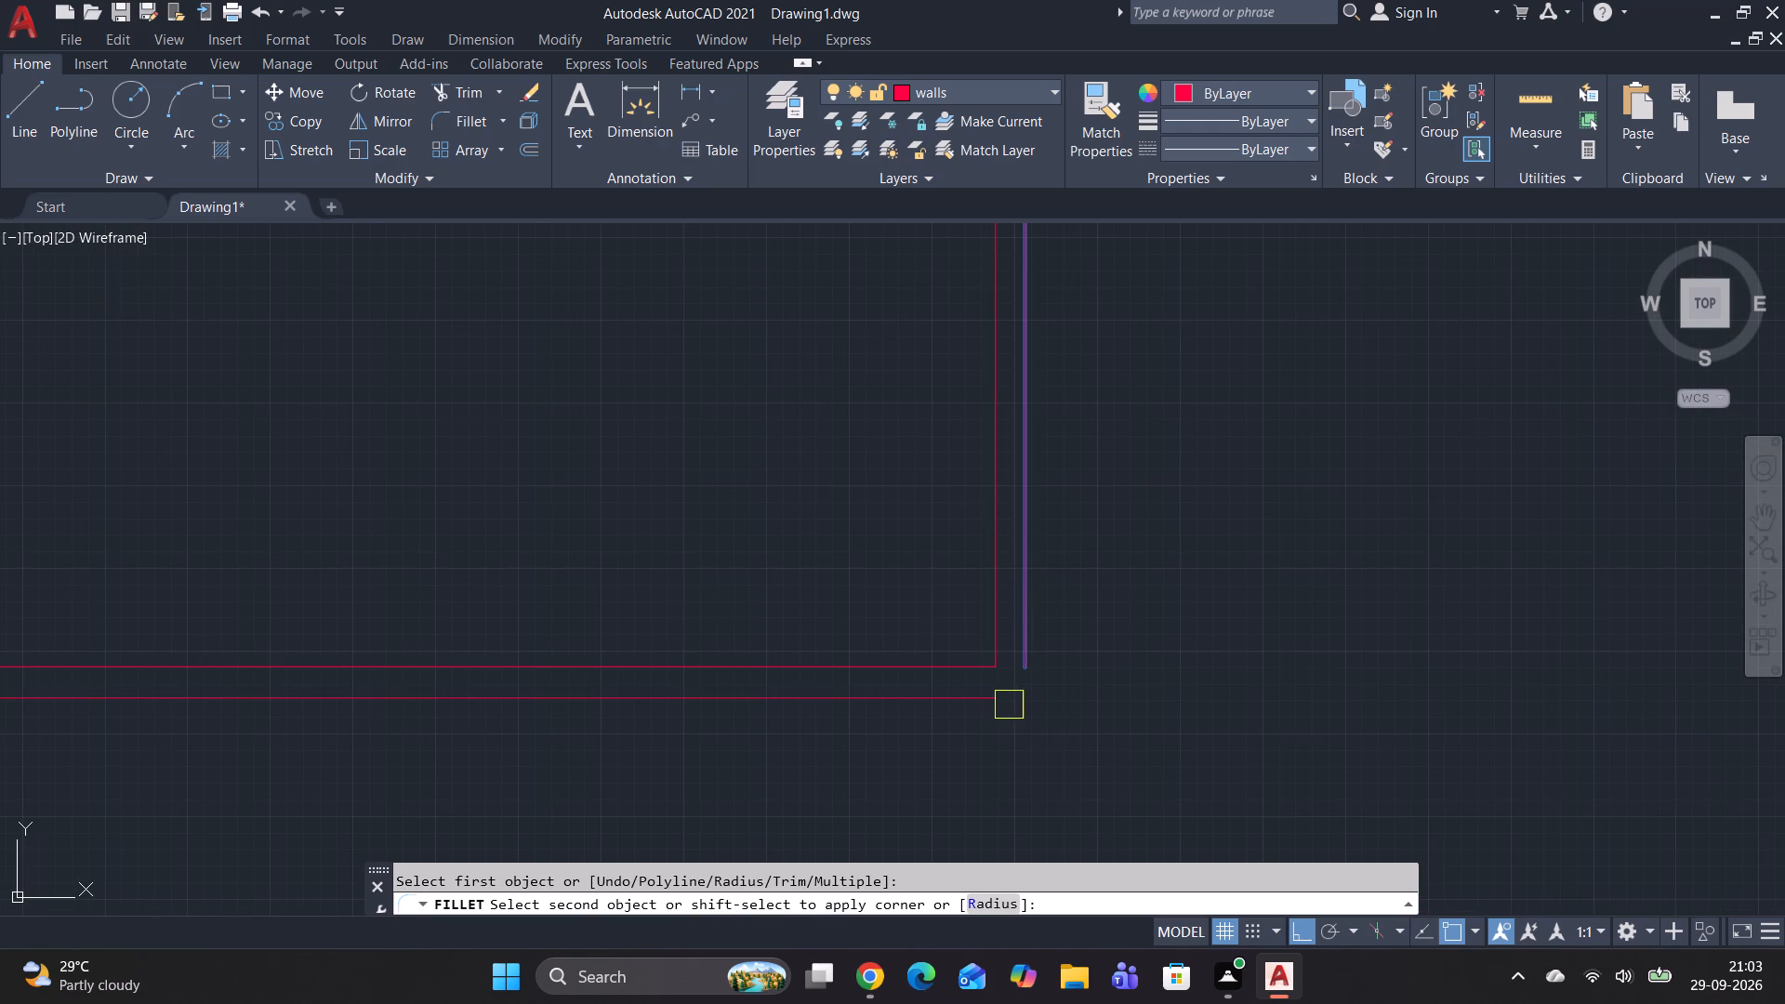
click(1006, 705)
key(space)
key(space)
scroll(1006, 705, down, 4)
key(space)
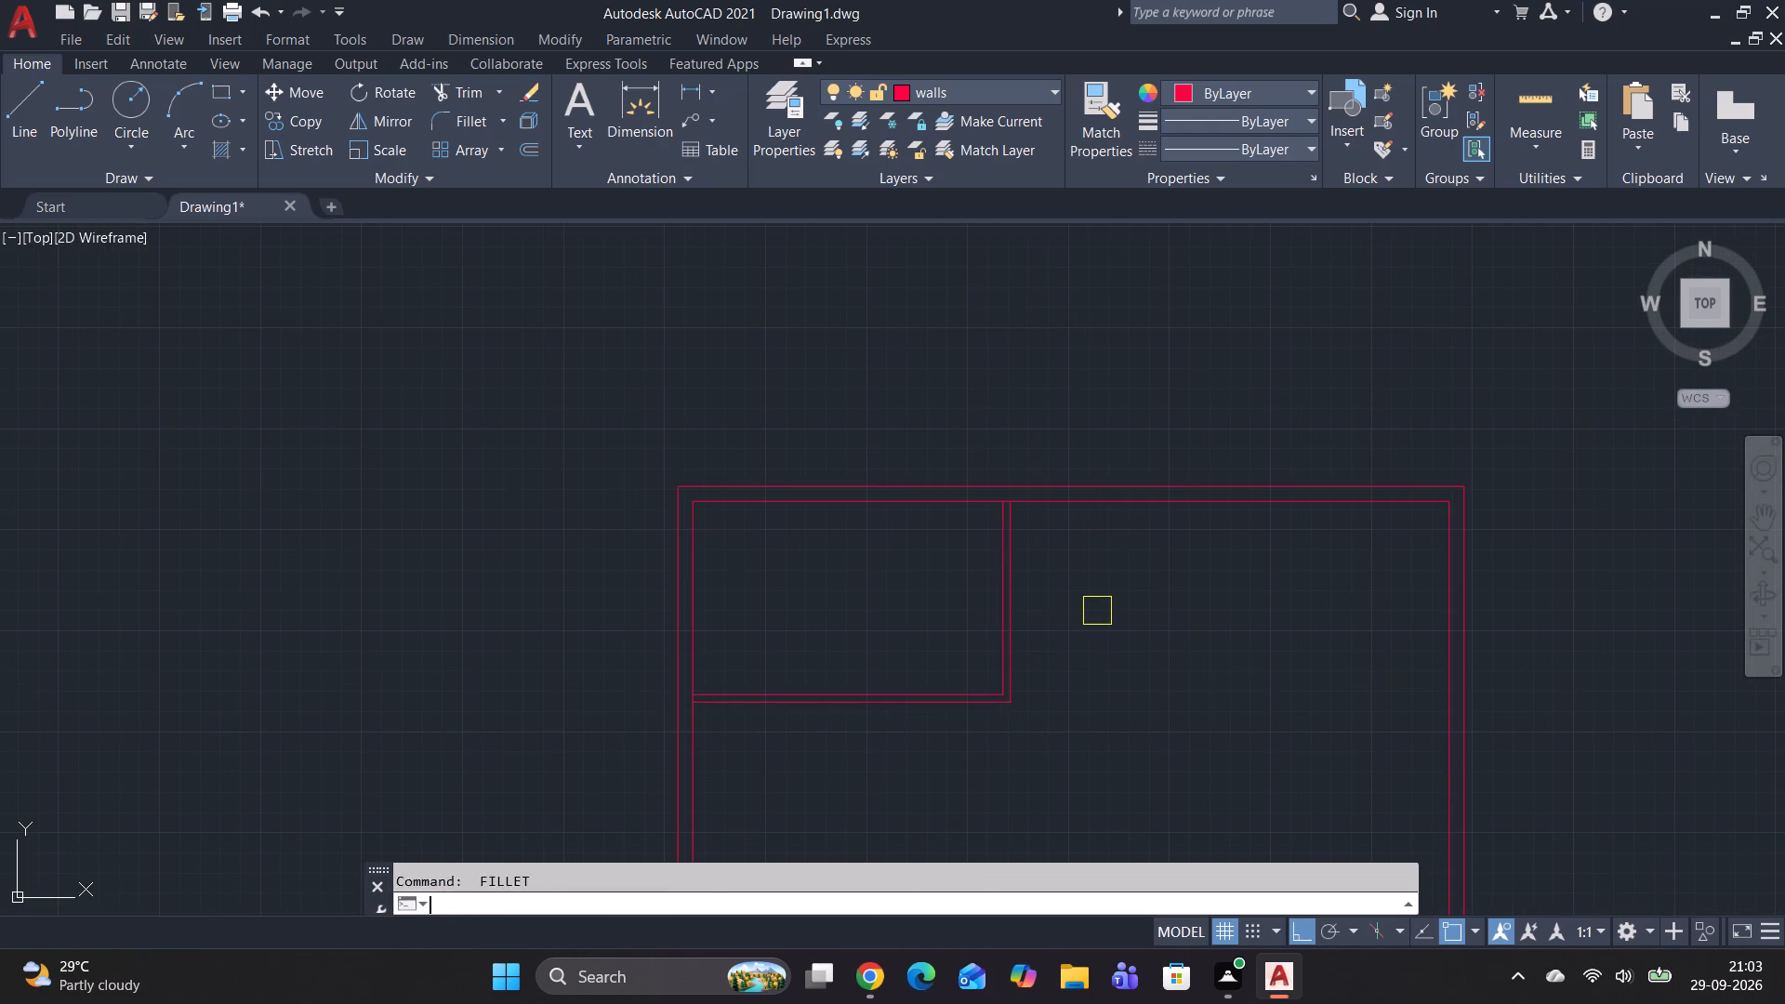
key(Escape)
key(Escape)
key(Escape)
key(Escape)
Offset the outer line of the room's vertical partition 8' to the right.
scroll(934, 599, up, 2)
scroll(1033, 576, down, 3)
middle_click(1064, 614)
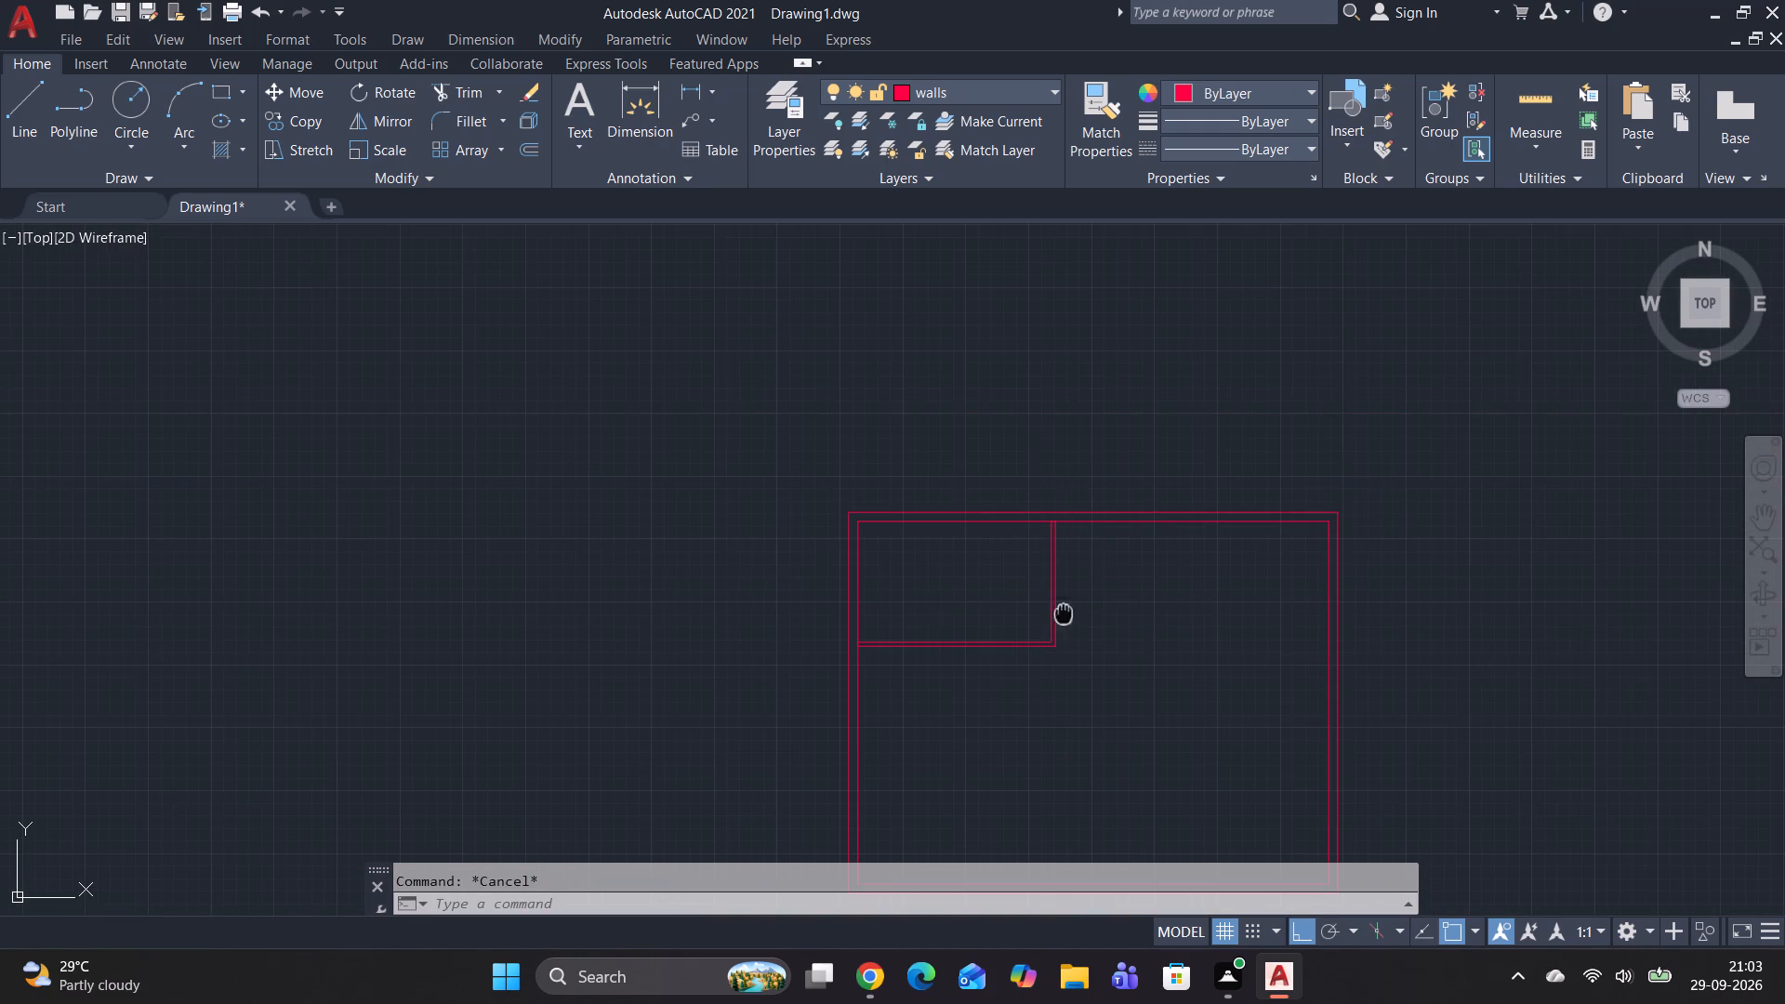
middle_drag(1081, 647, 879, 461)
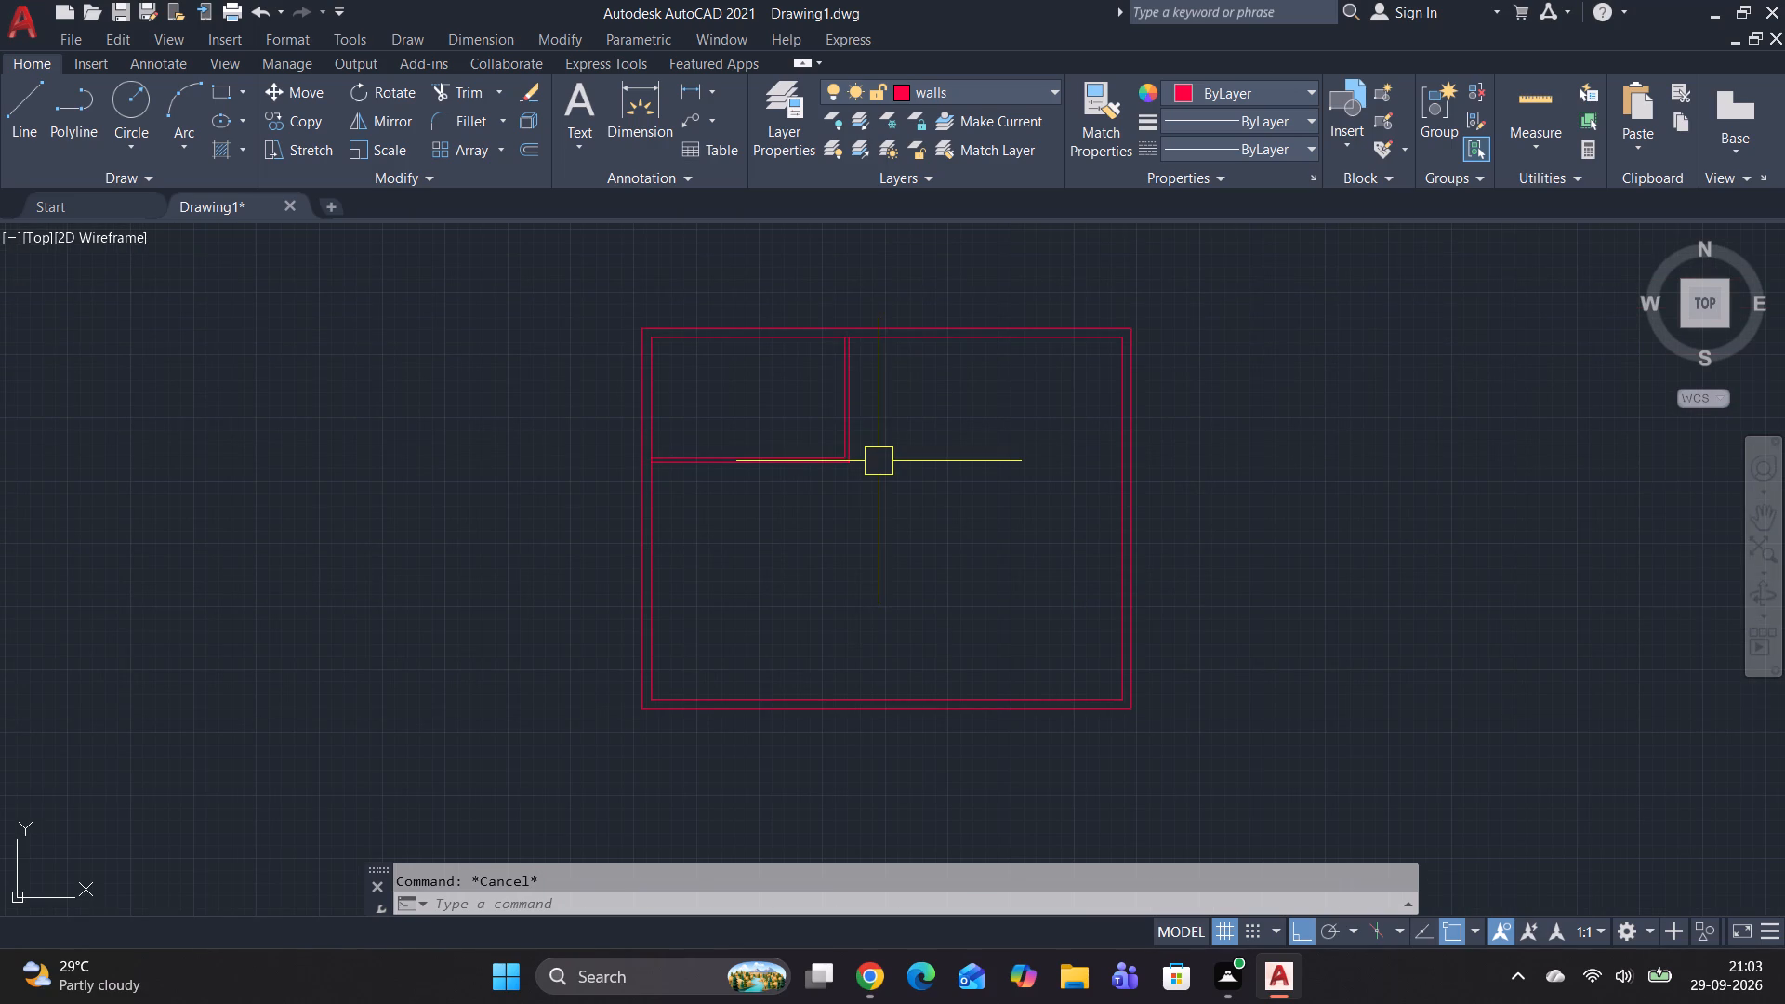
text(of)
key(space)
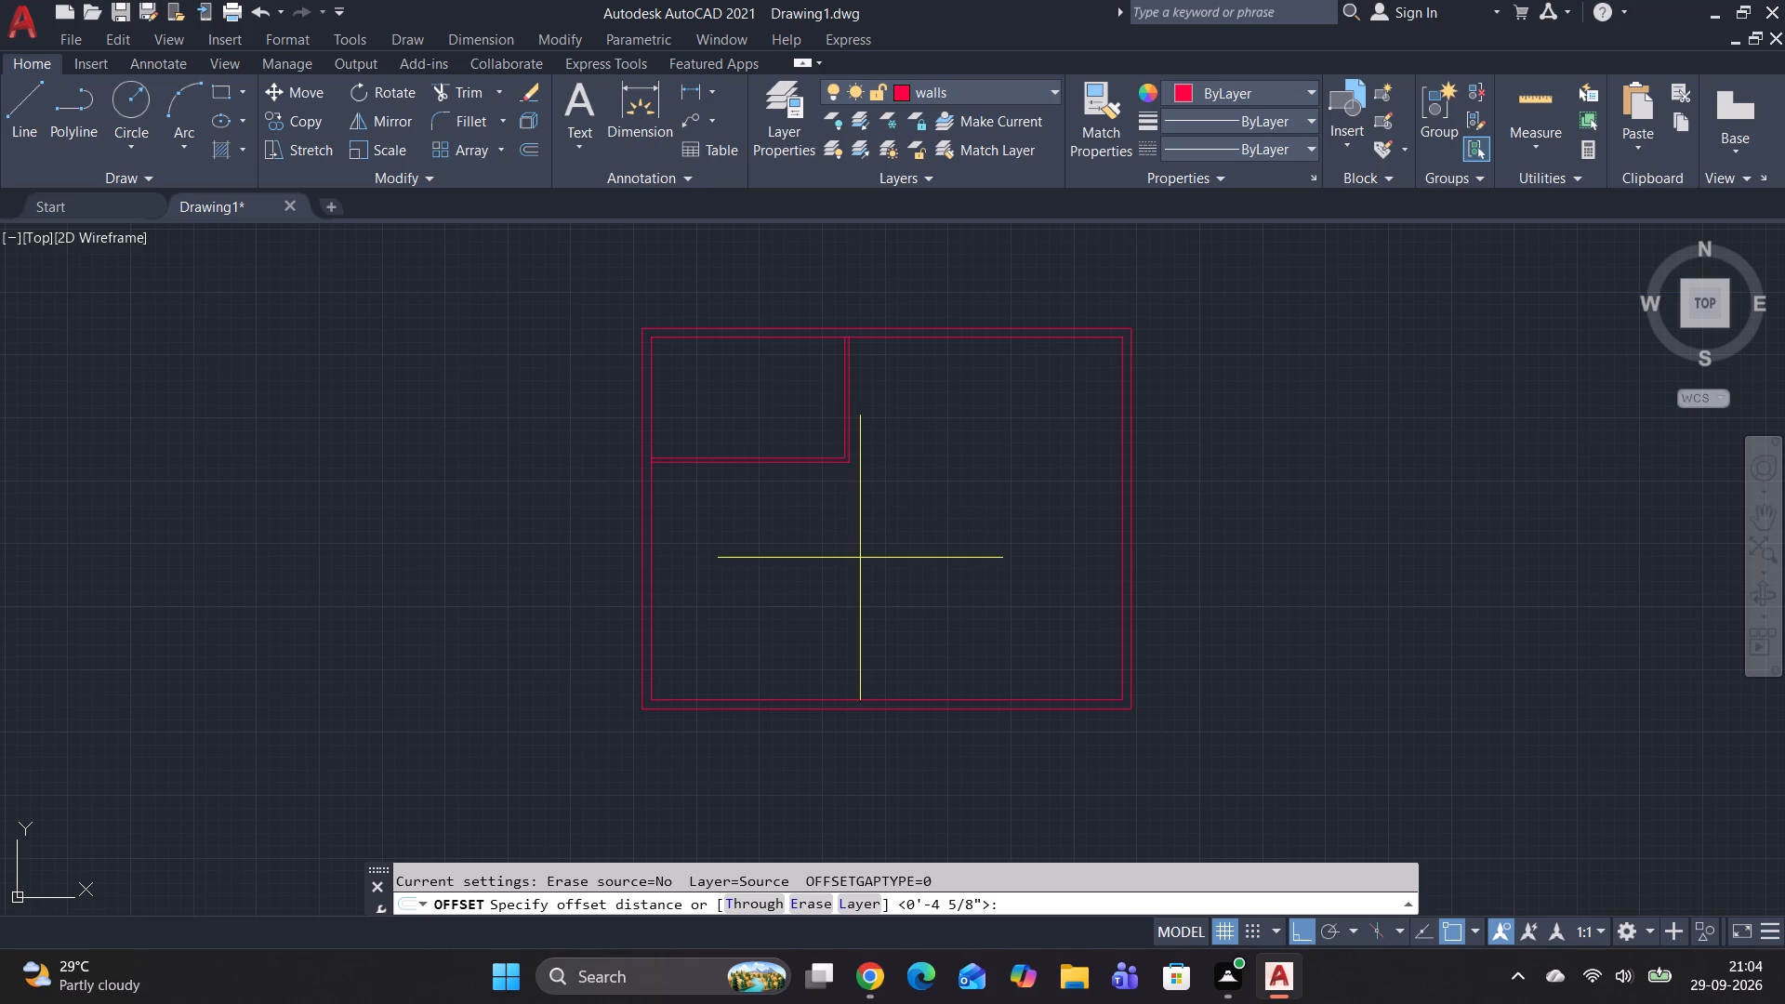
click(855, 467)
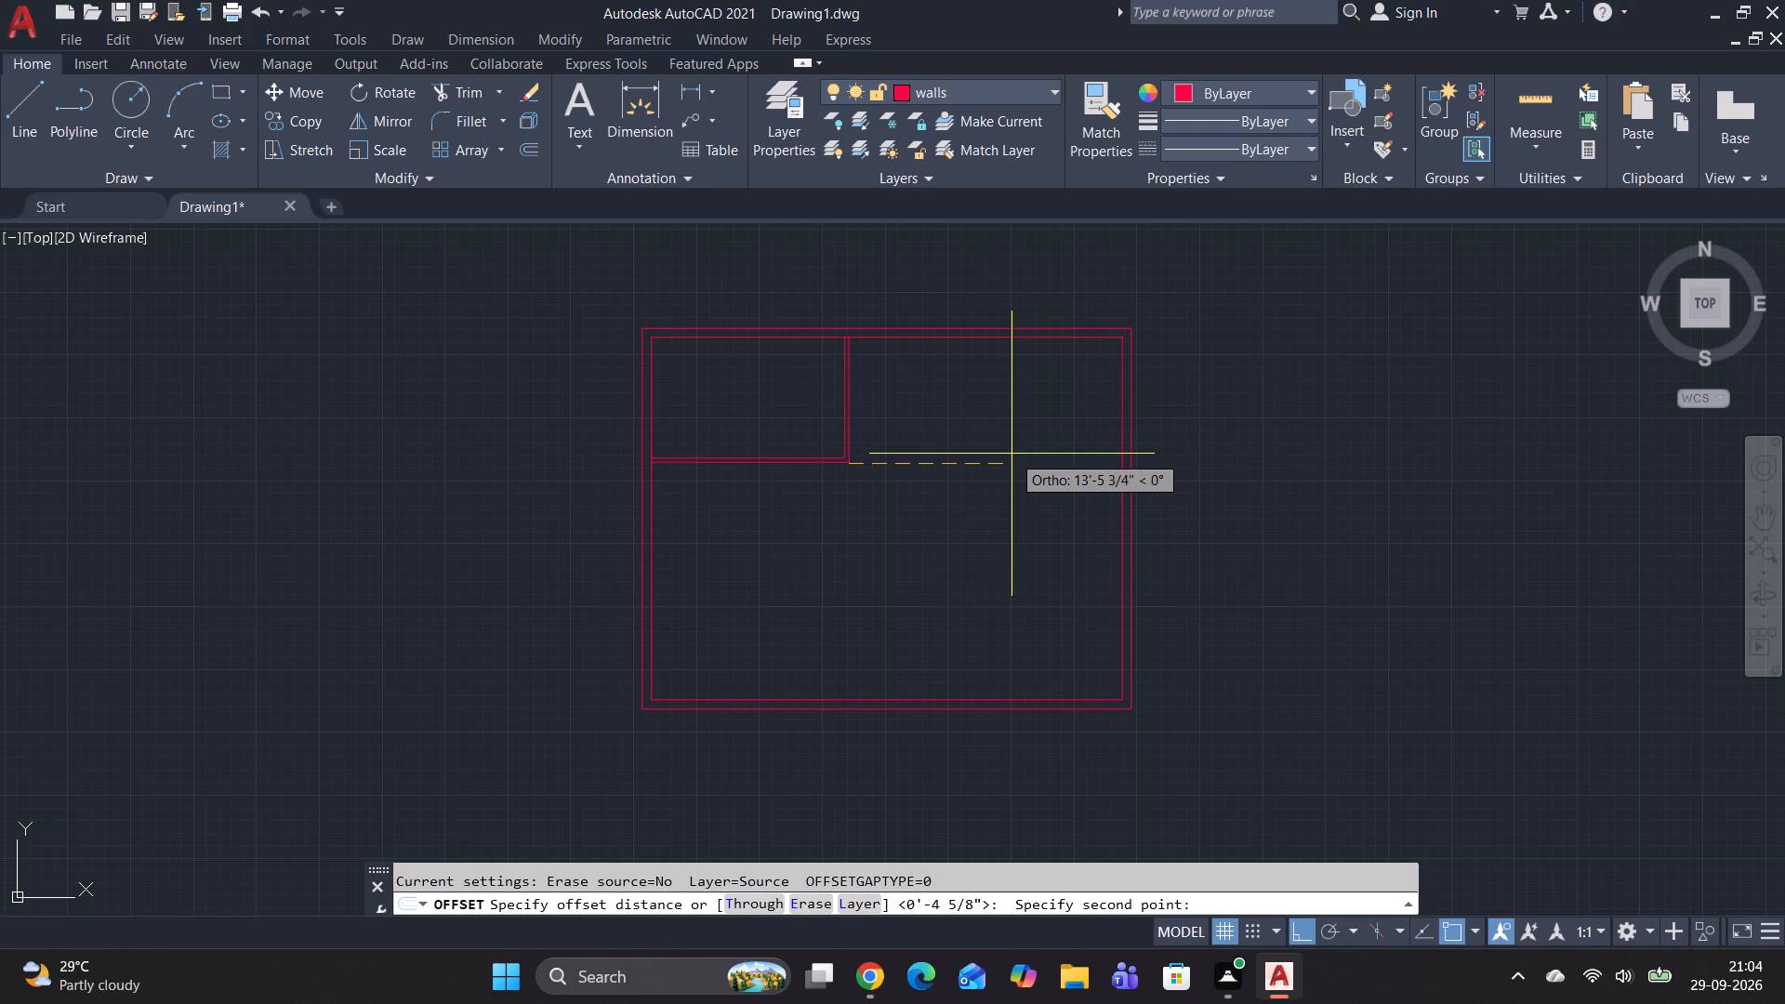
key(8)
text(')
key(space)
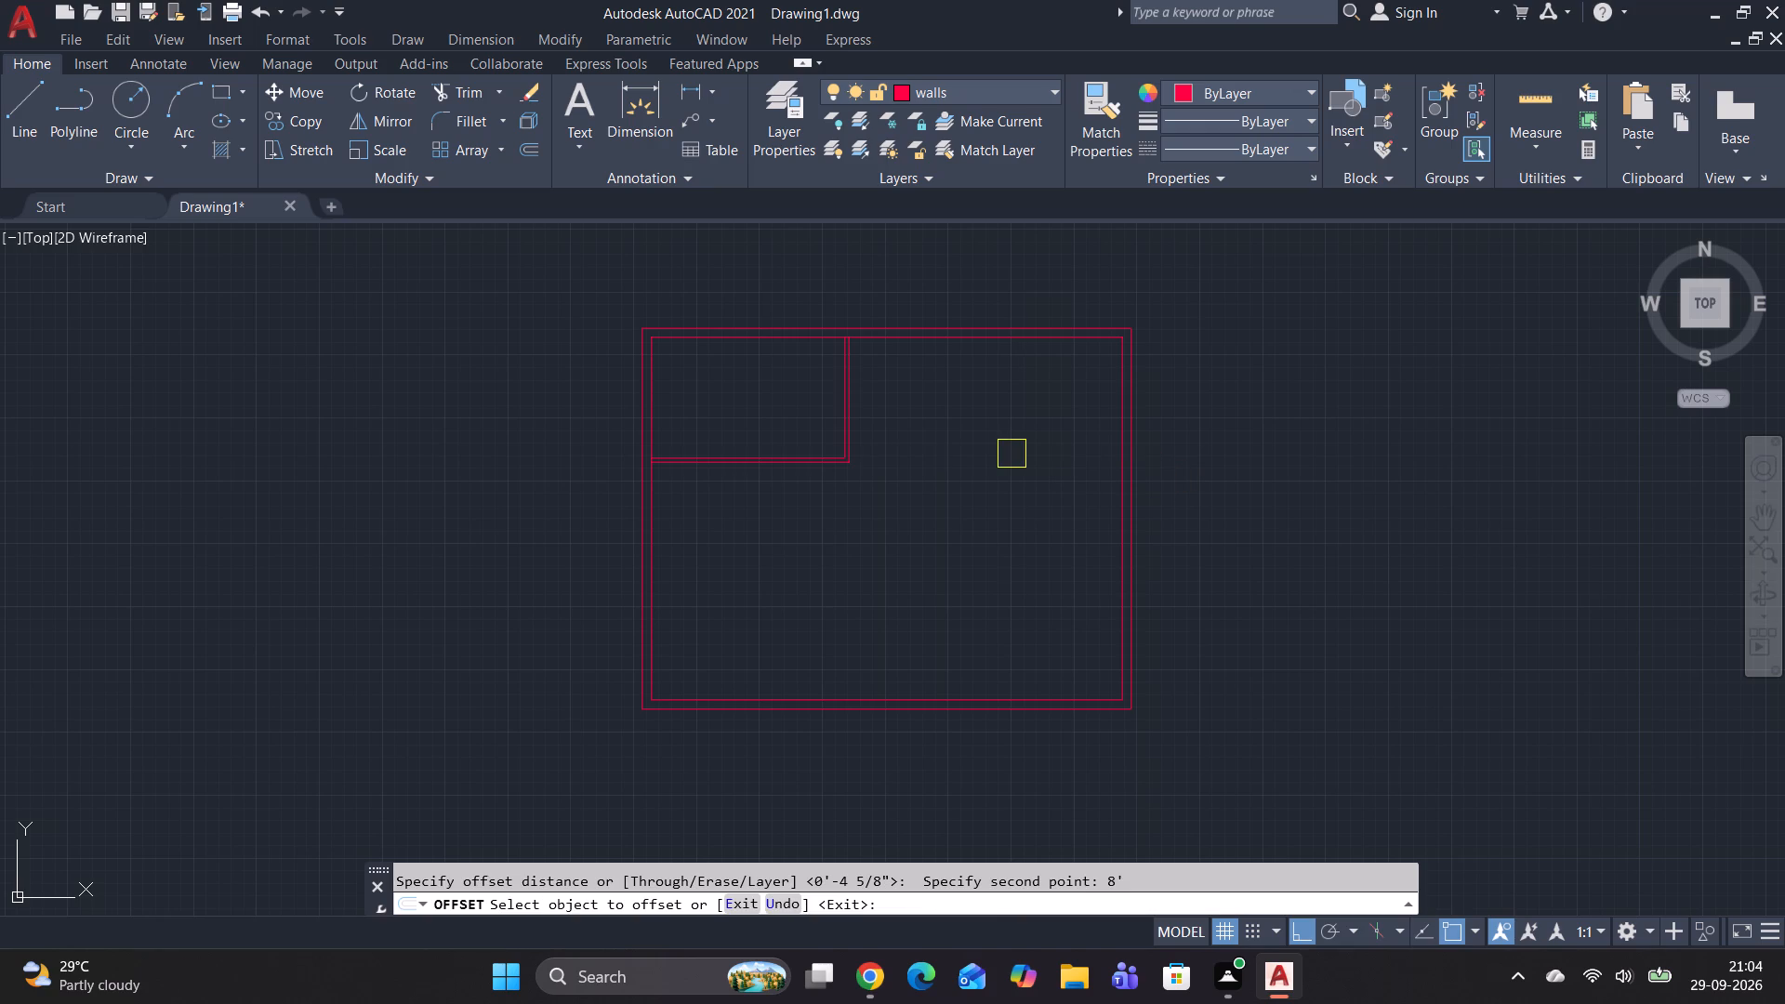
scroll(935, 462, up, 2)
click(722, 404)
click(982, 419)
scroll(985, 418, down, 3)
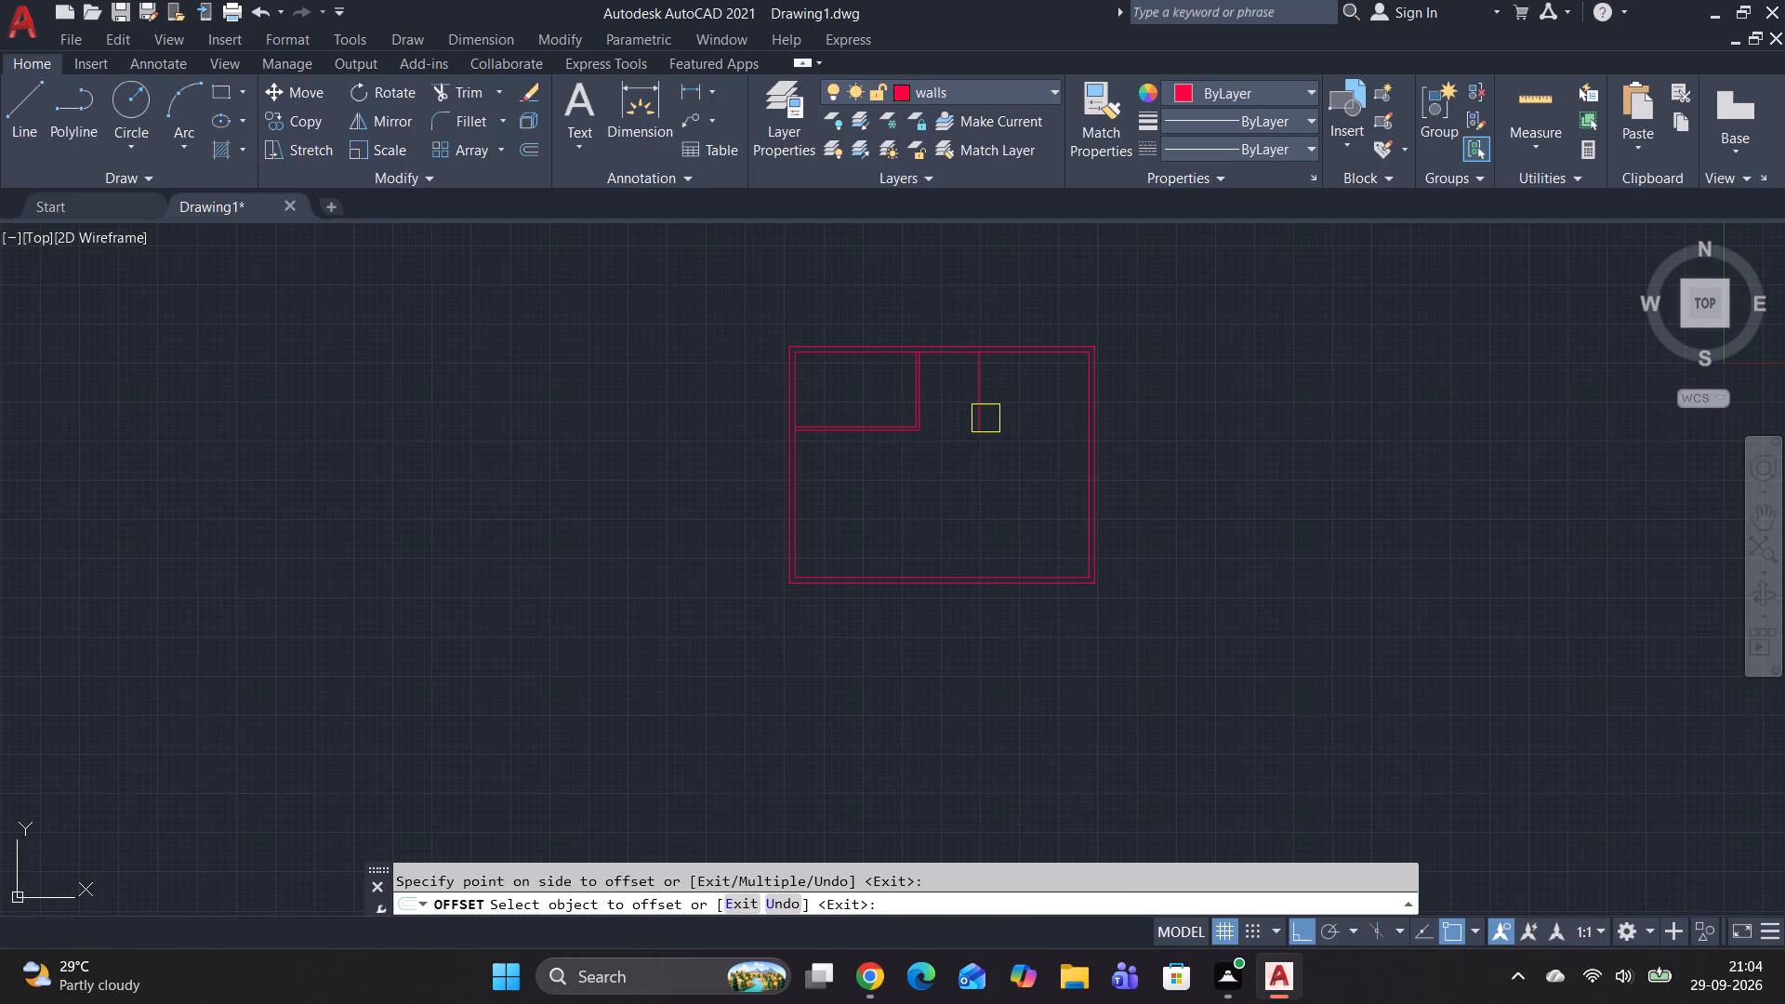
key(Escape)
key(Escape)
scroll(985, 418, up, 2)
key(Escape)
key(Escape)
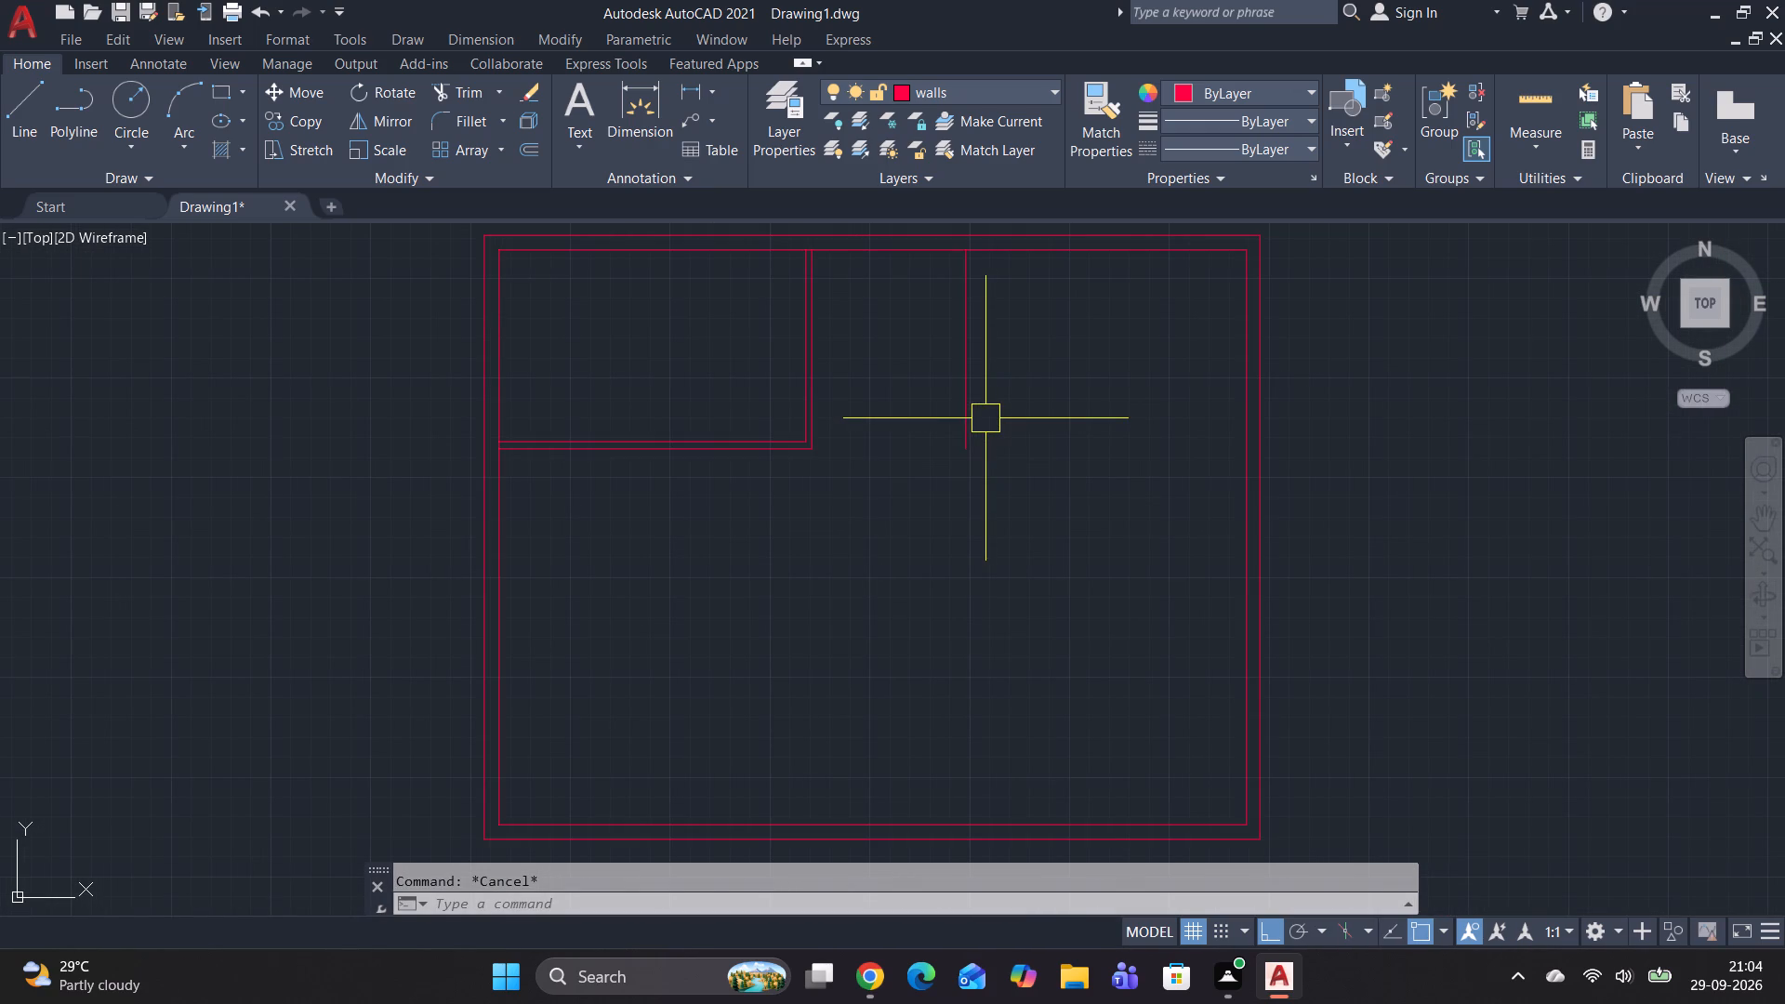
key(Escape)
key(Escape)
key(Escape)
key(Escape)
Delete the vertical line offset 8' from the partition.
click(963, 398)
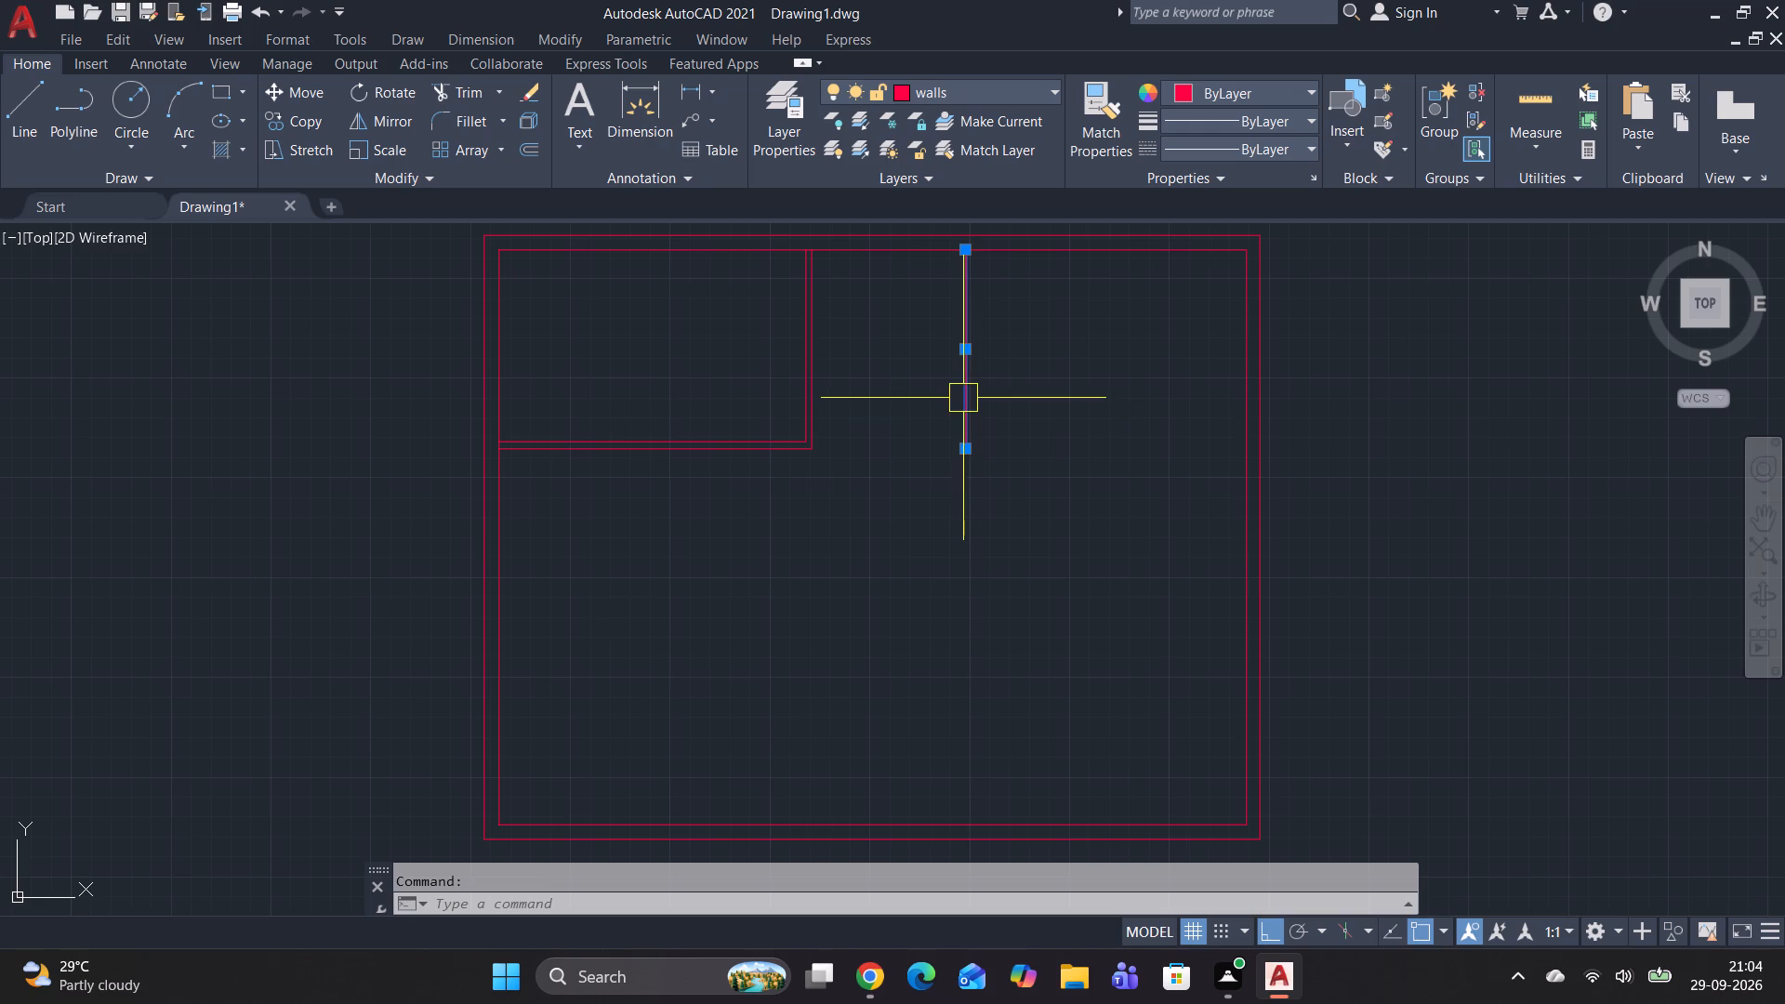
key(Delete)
Draw a line 8' right from the first room's lower-right outer corner, continuing straight up to the inner top wall.
text(l)
key(space)
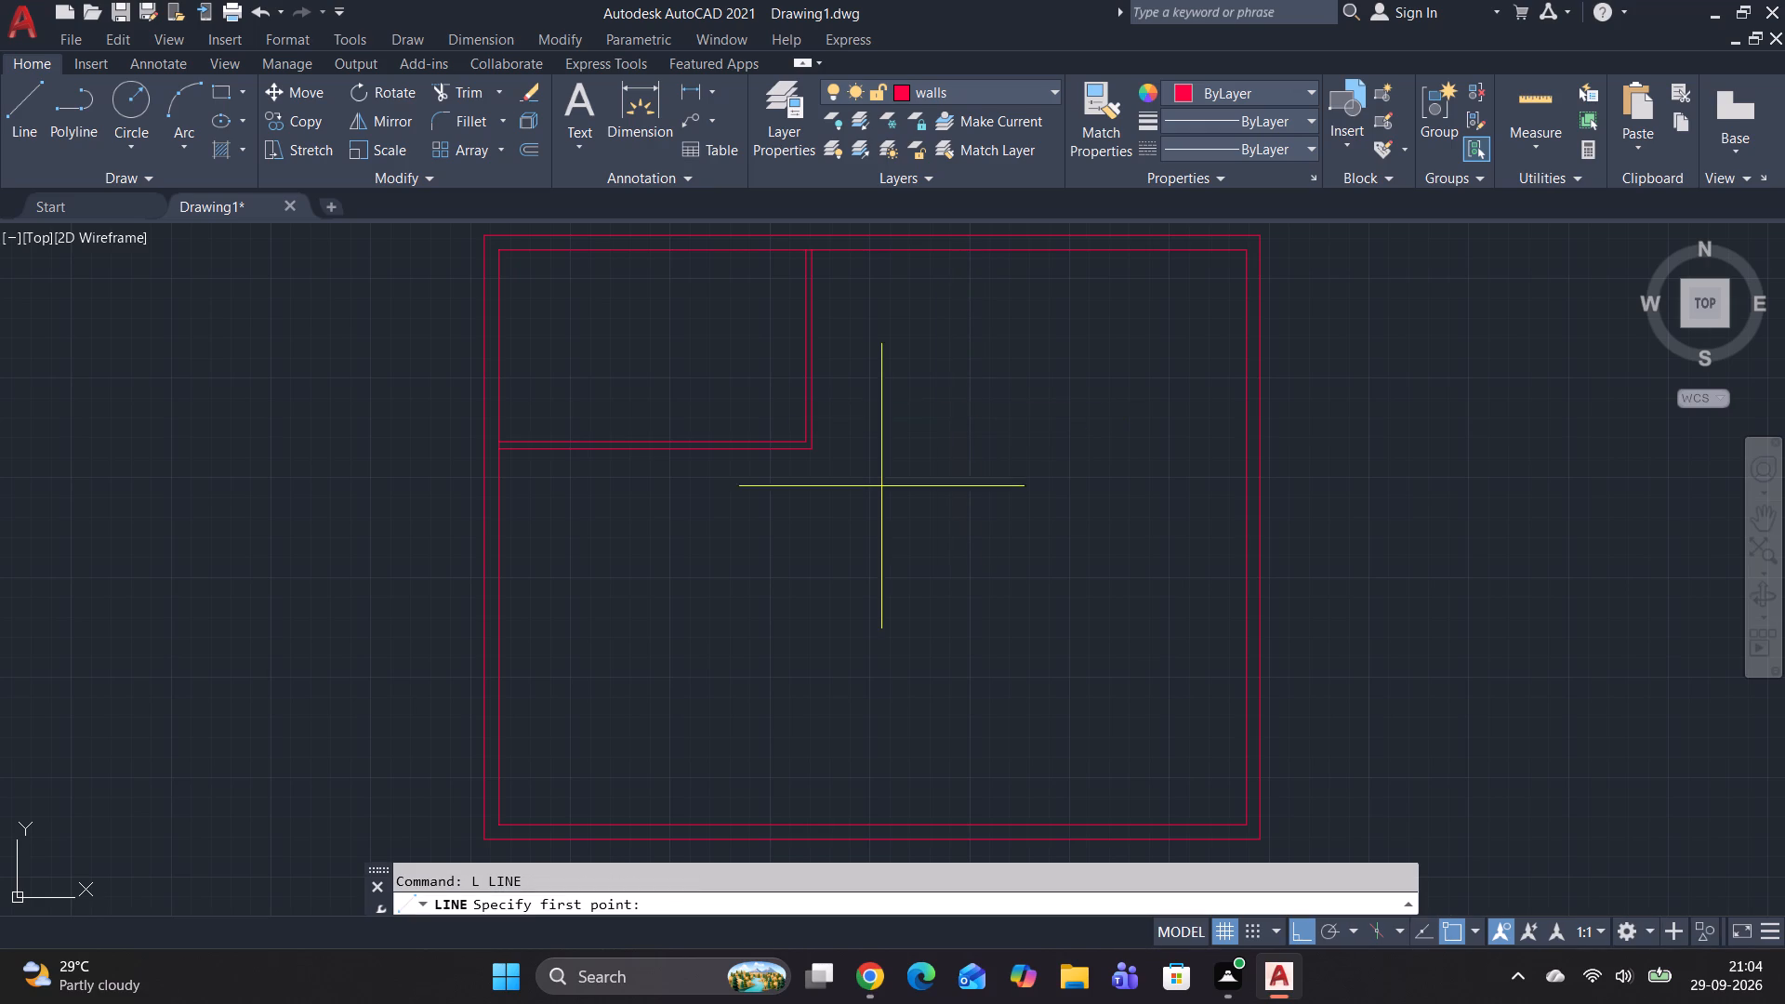
click(810, 448)
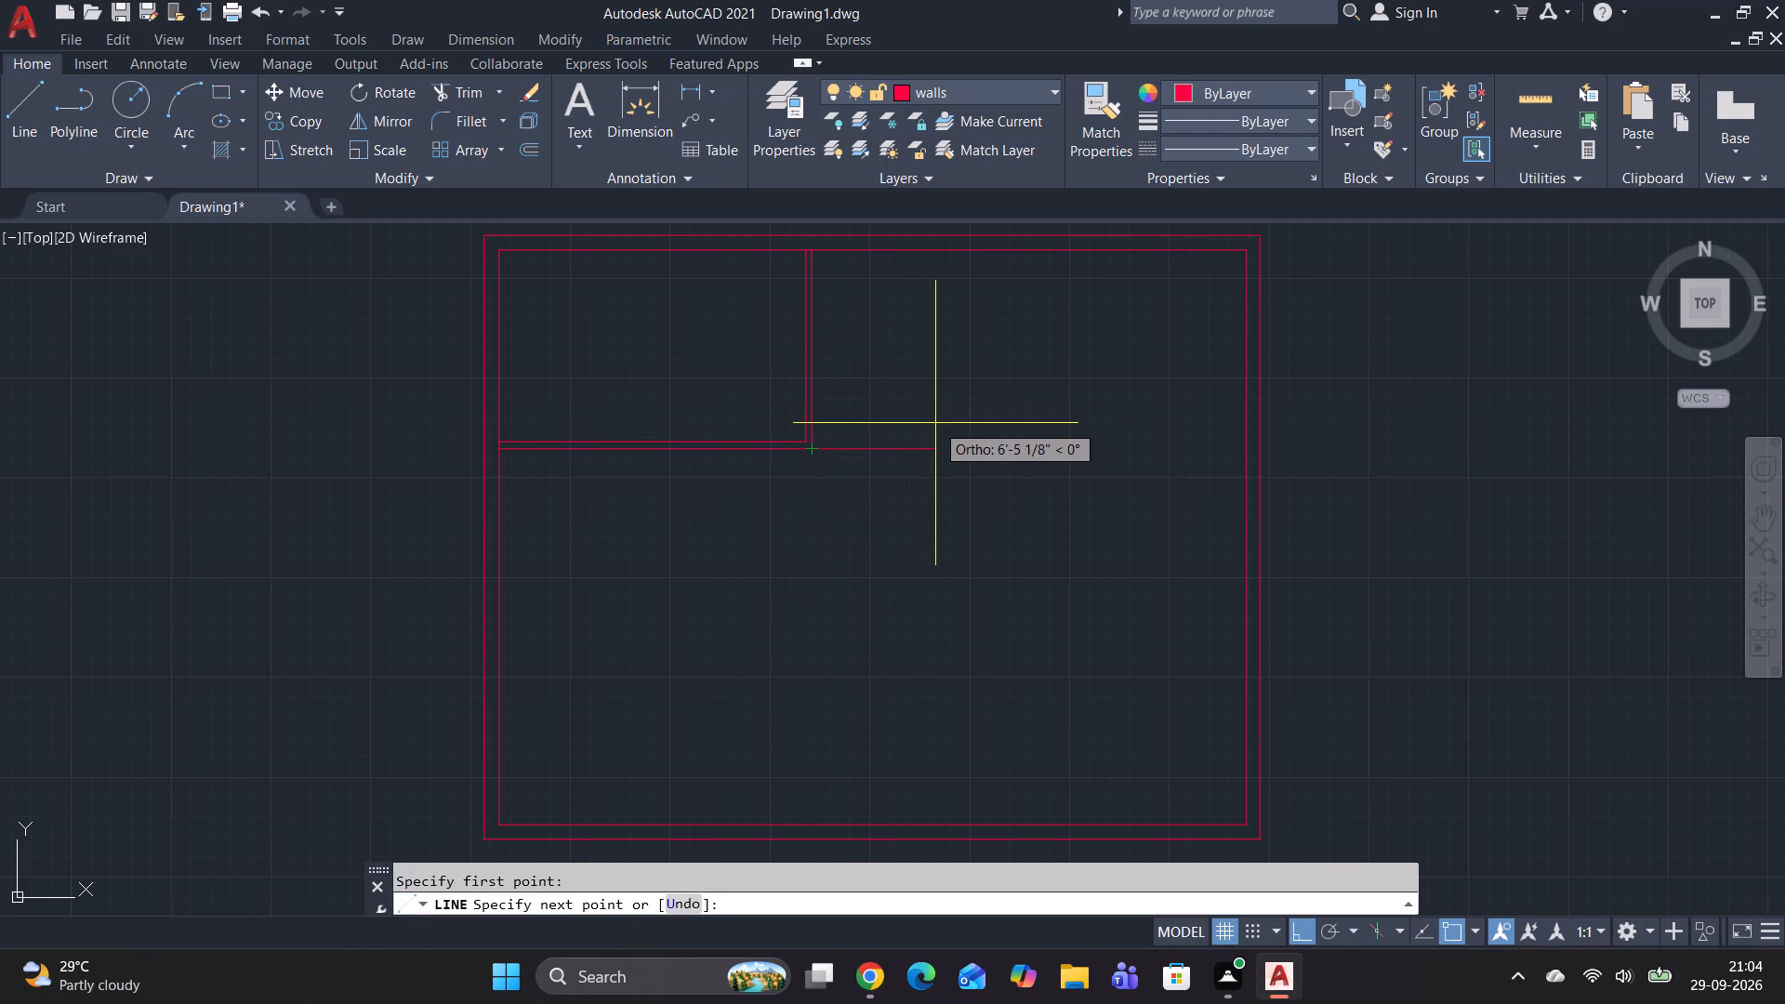
text(8')
key(space)
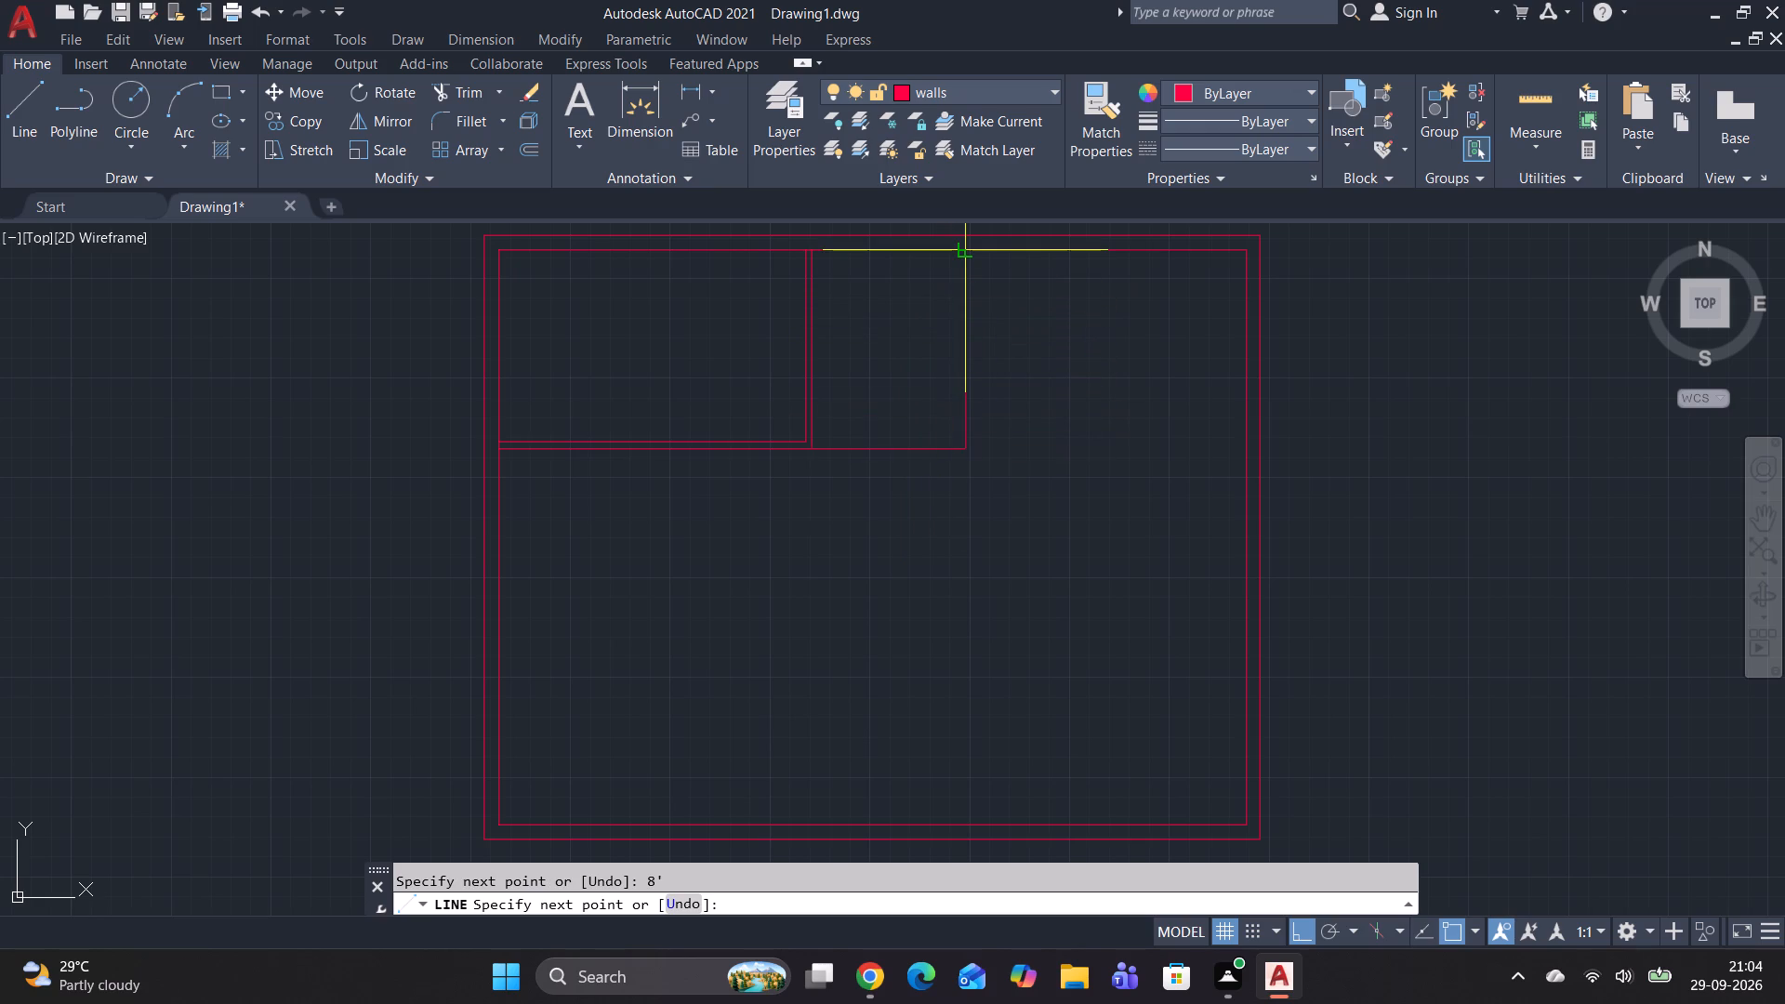
click(963, 251)
key(Escape)
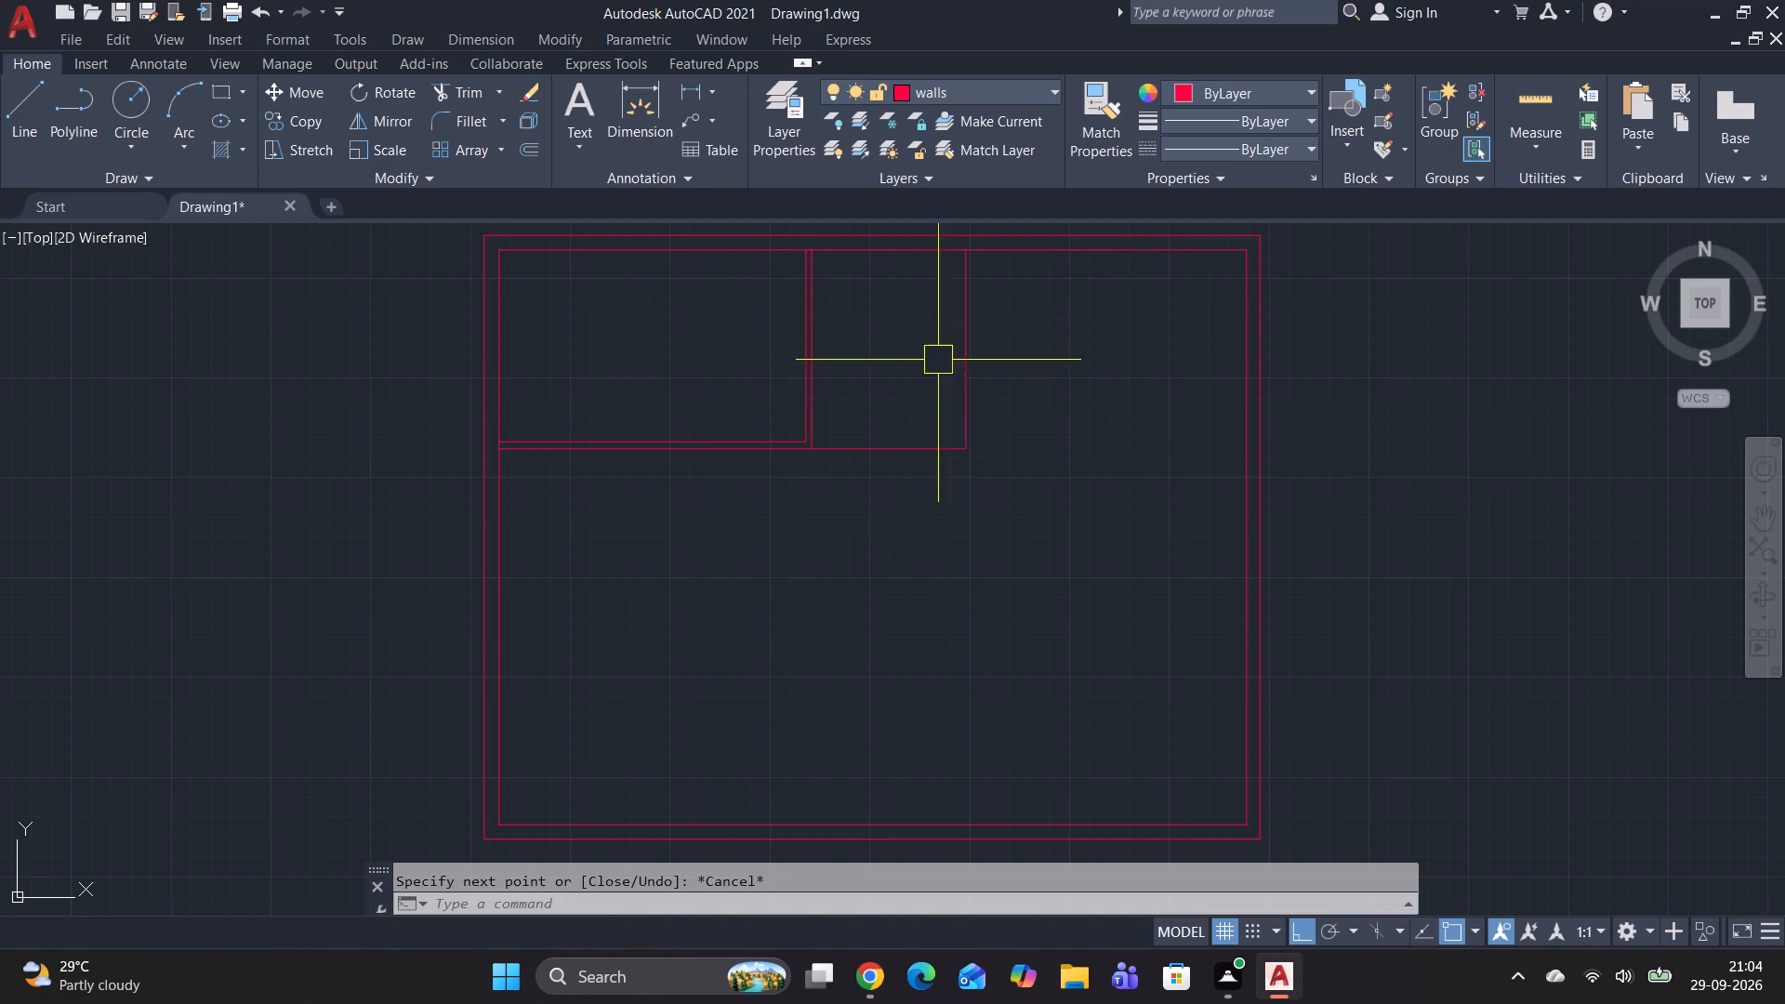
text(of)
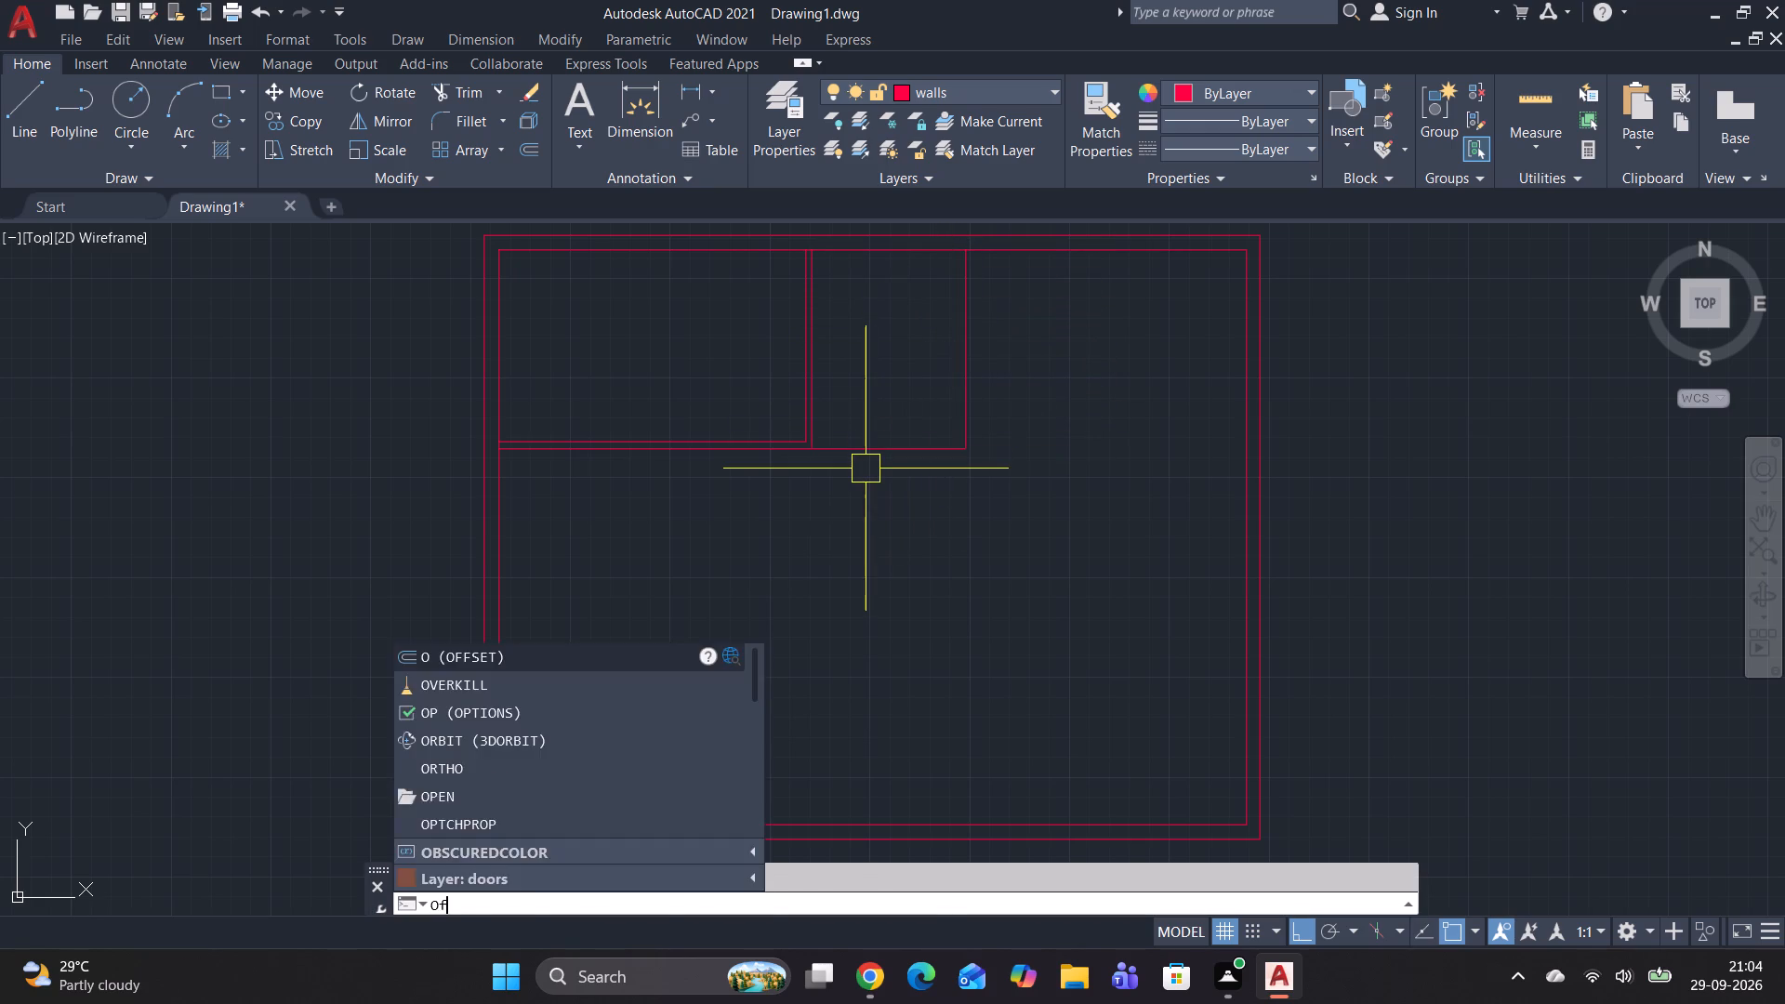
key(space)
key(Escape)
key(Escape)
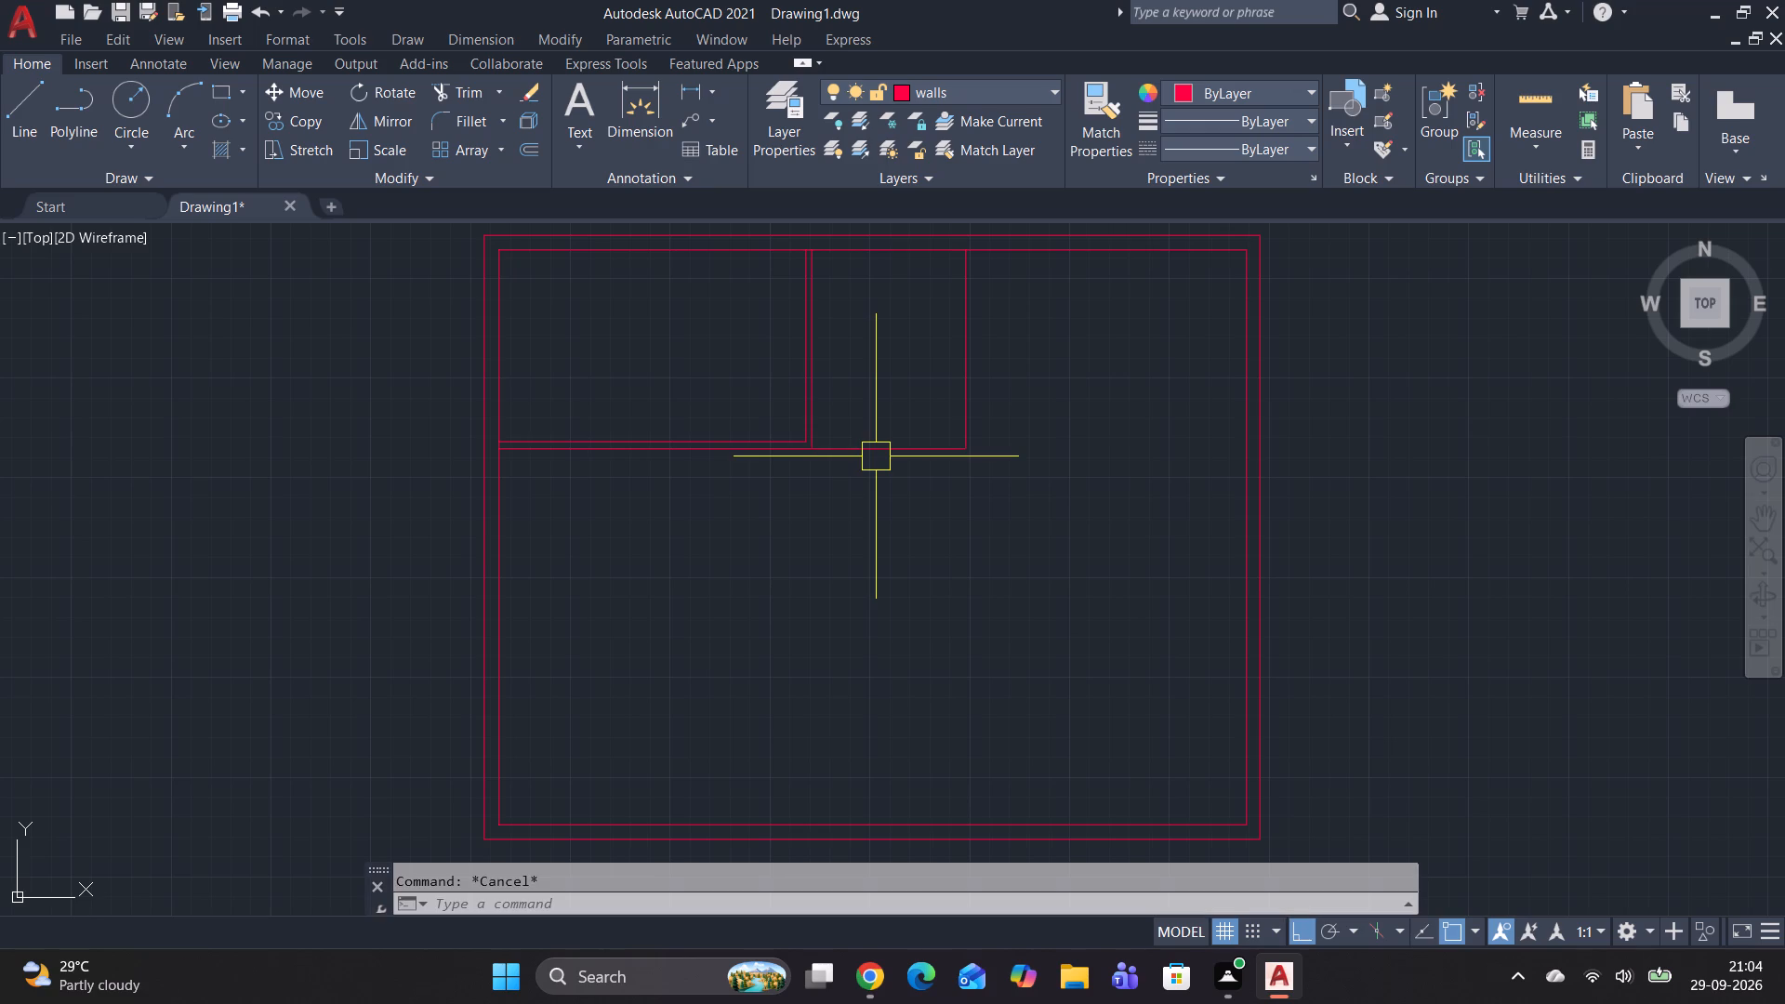
Delete the 8' horizontal line and the vertical line rising from its end, beside the first room.
click(876, 456)
click(968, 355)
key(Delete)
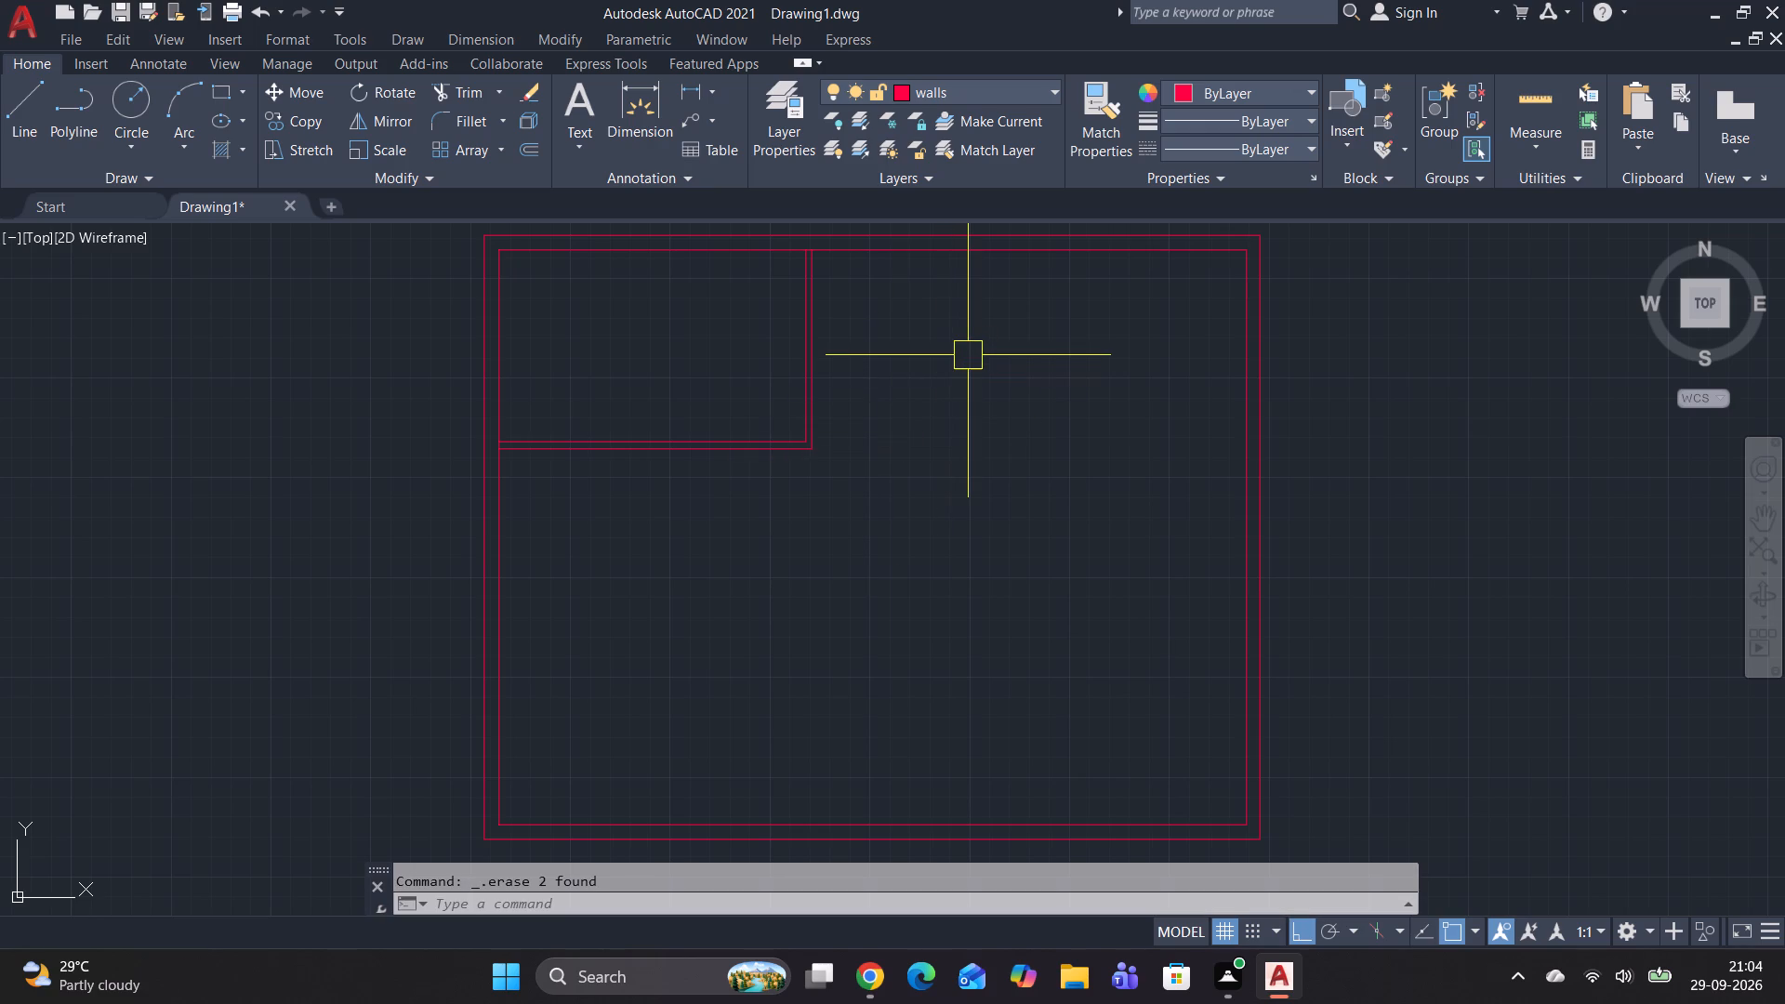
Draw a line 8' right from the partition's outer face, level with the first room's inner bottom line, continuing straight up to the inner top wall.
text(l)
key(space)
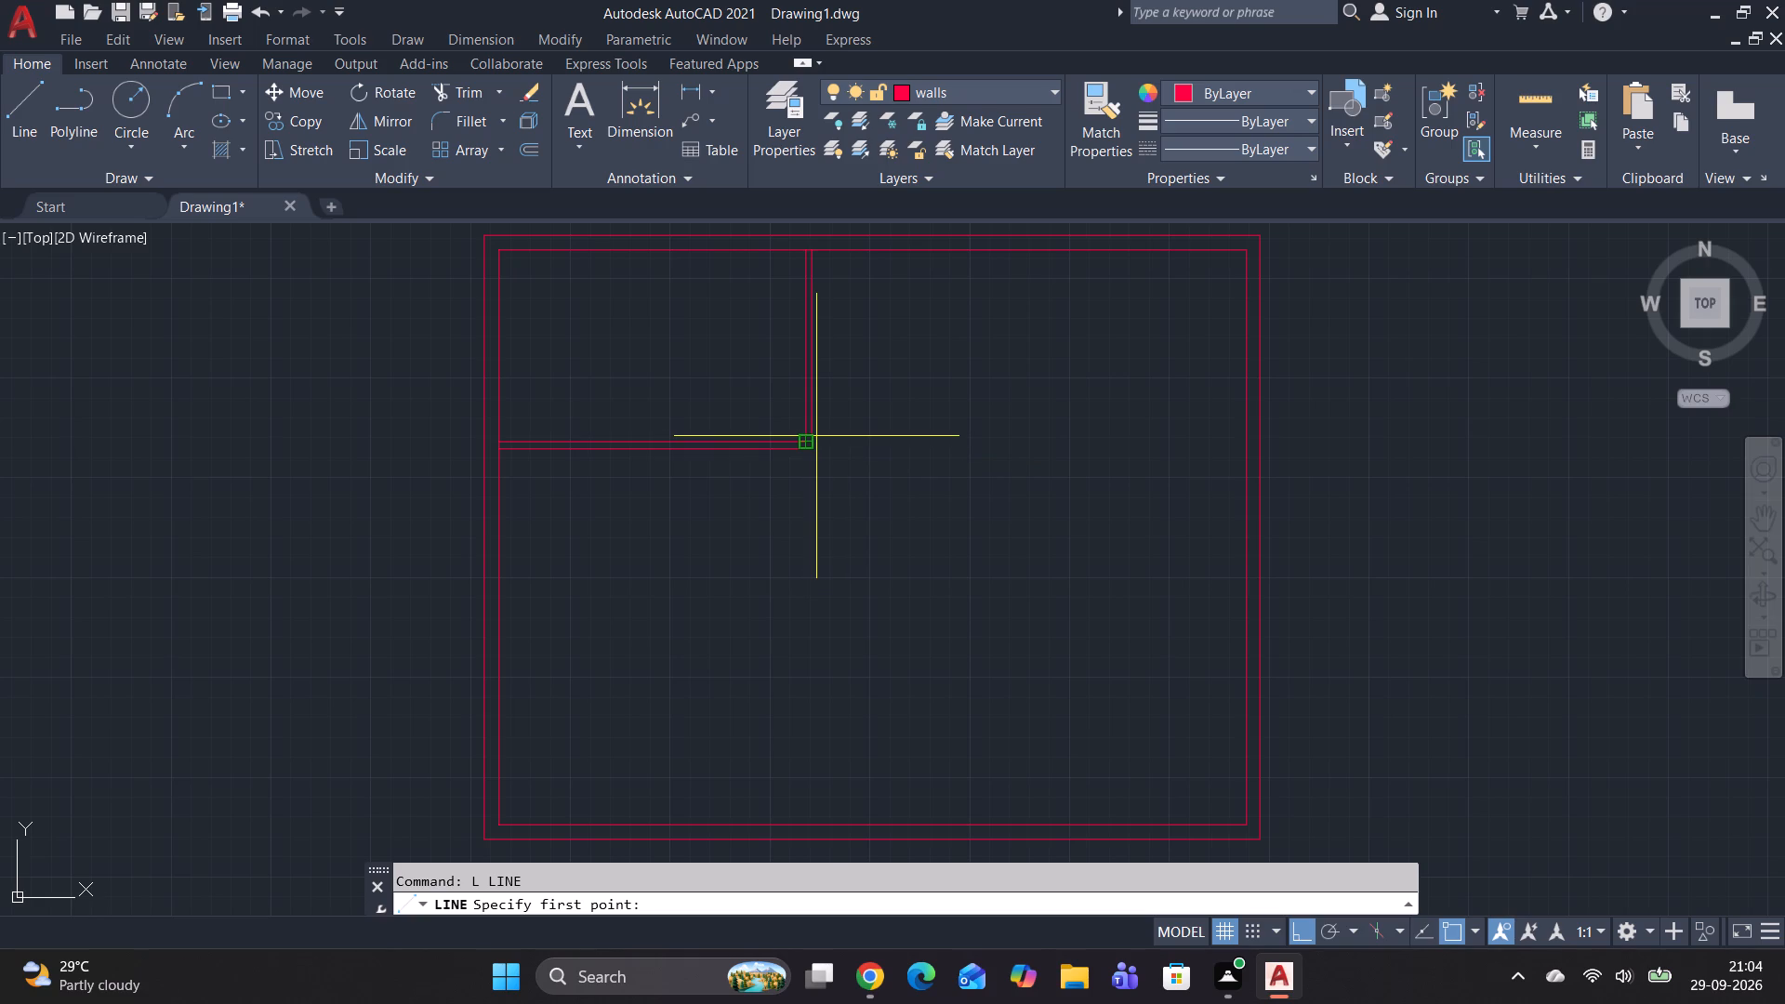
scroll(820, 437, up, 3)
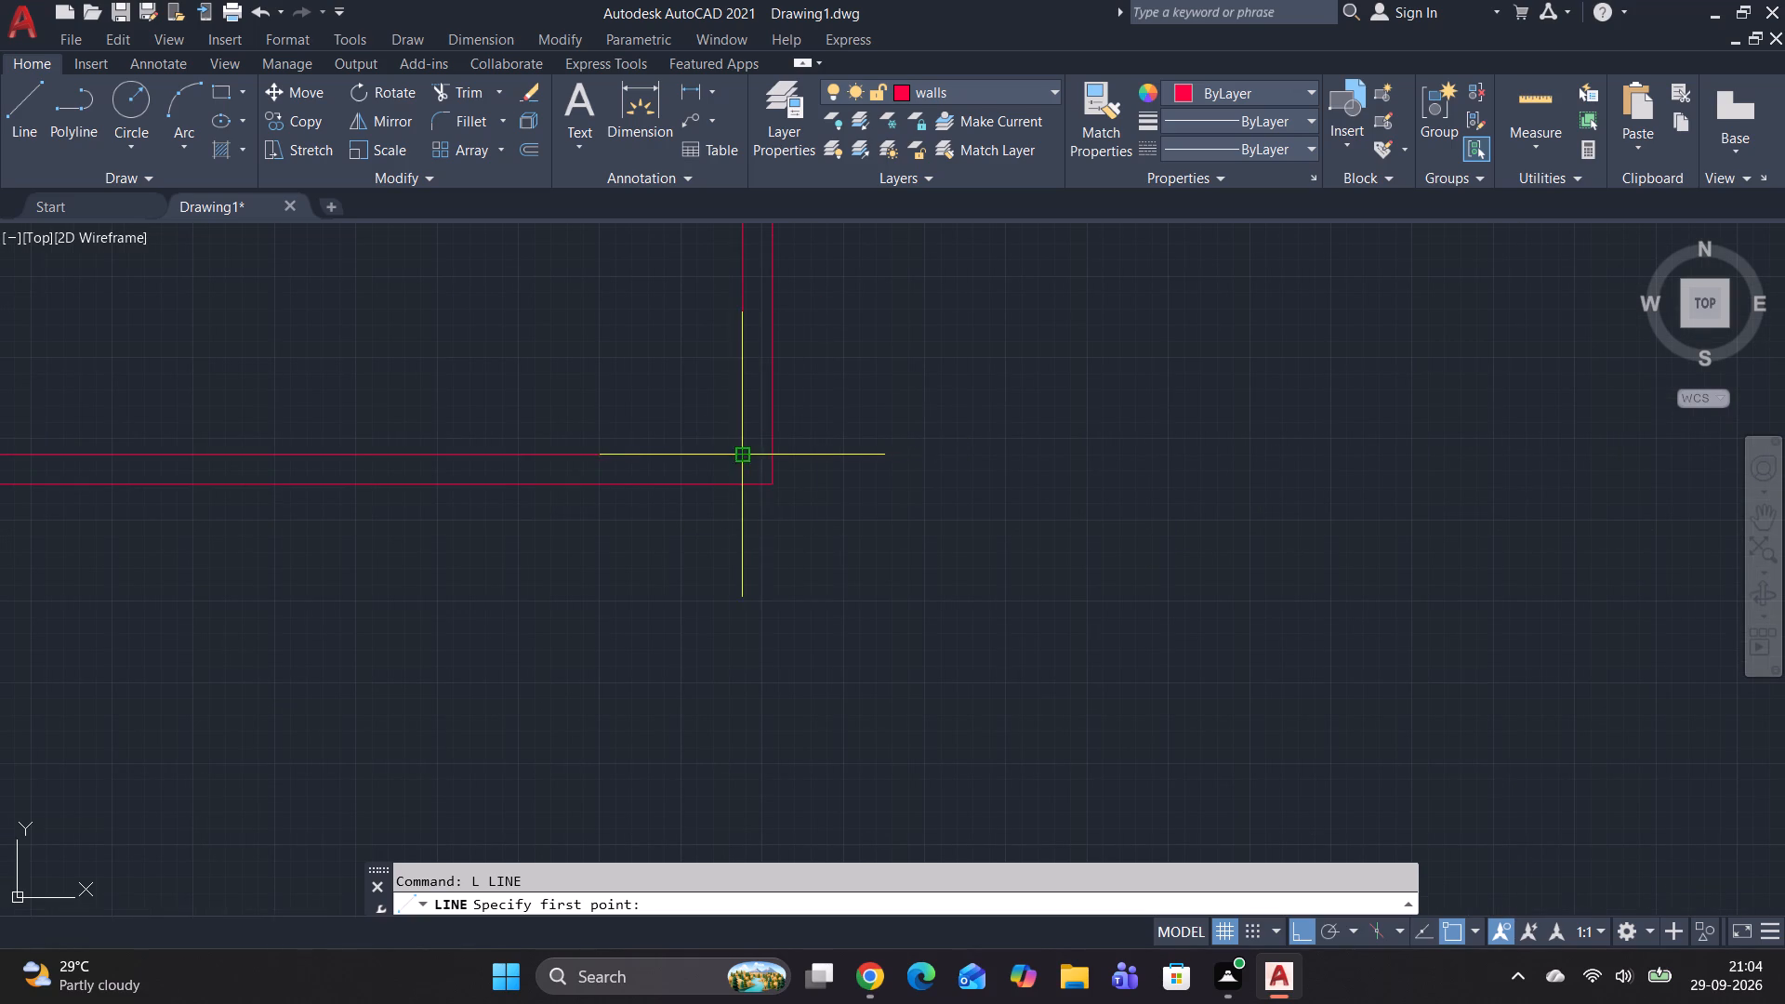
click(773, 452)
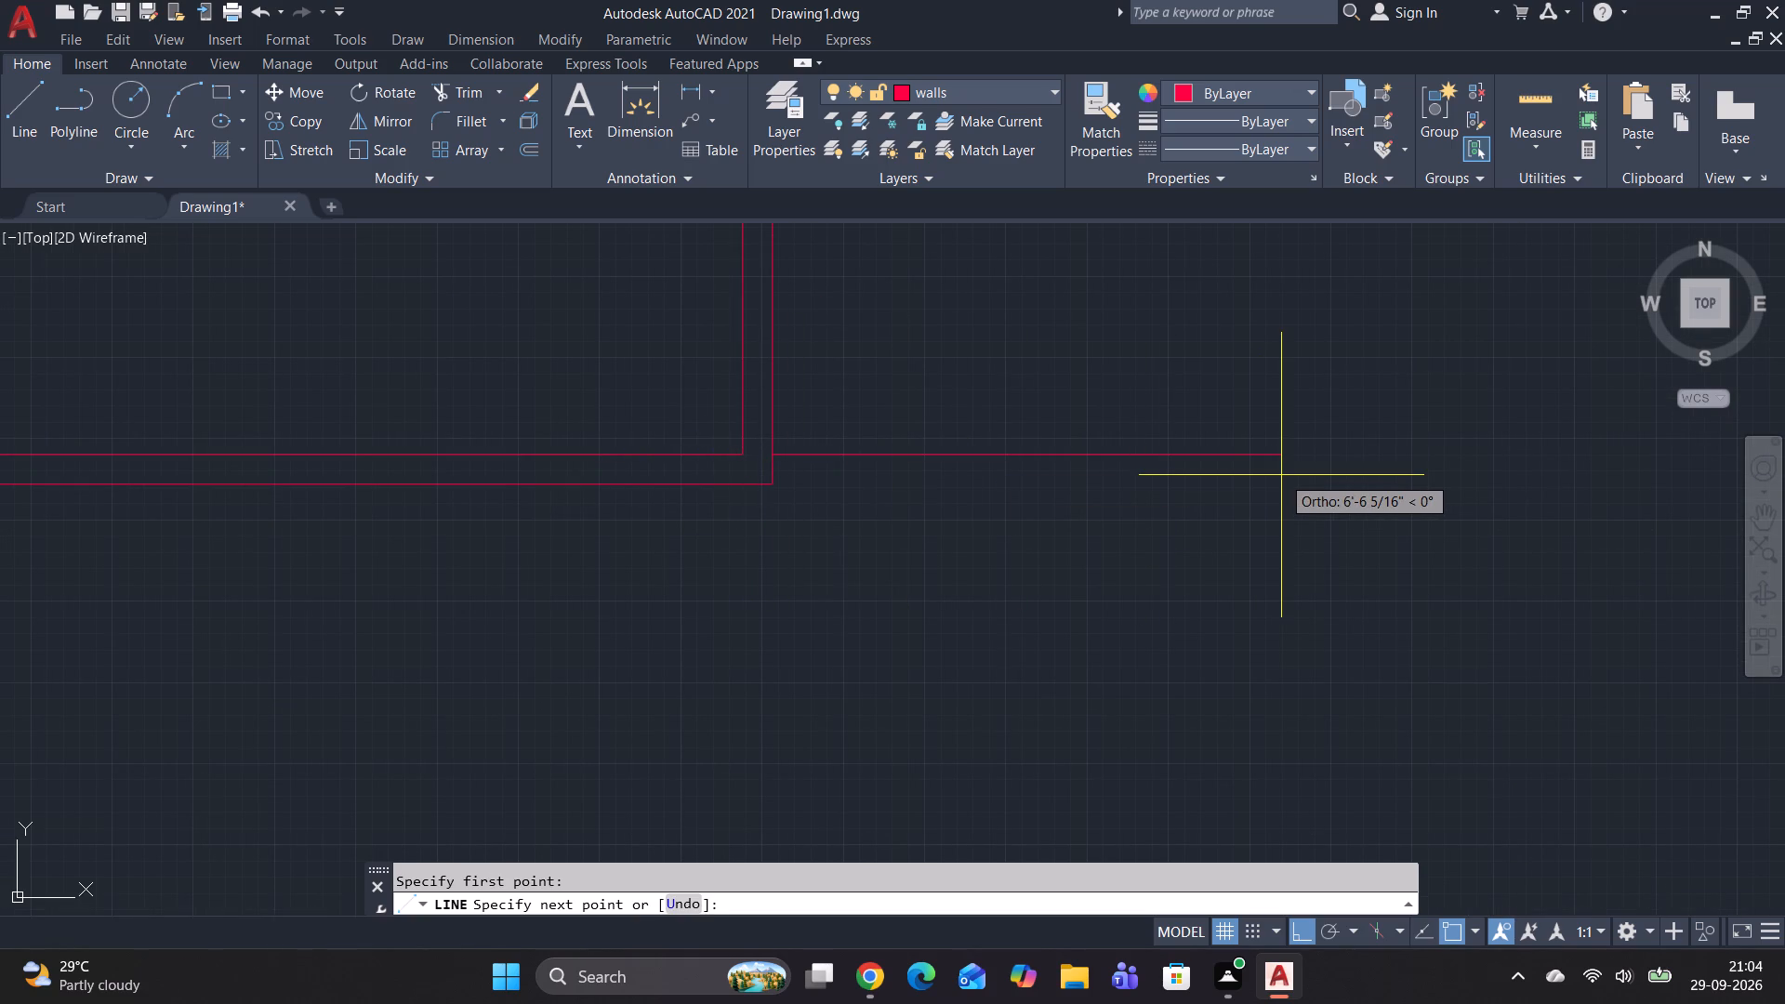
text(8')
key(Return)
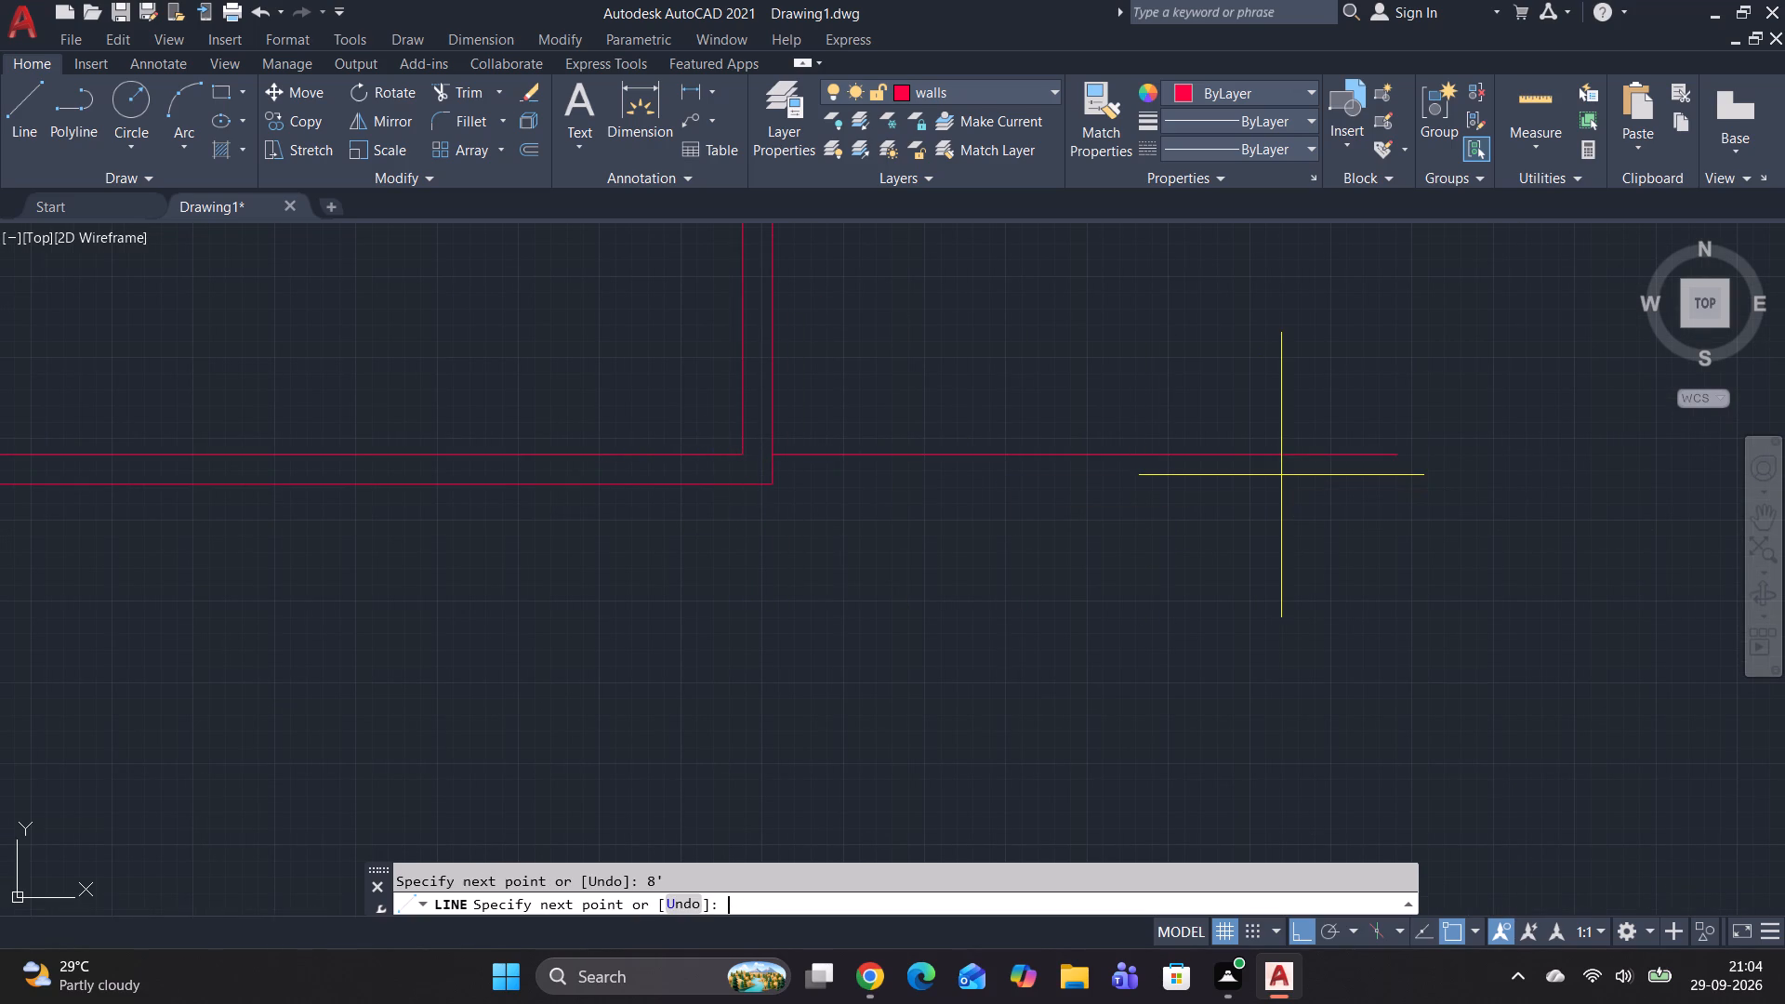
scroll(1281, 475, down, 5)
click(1327, 345)
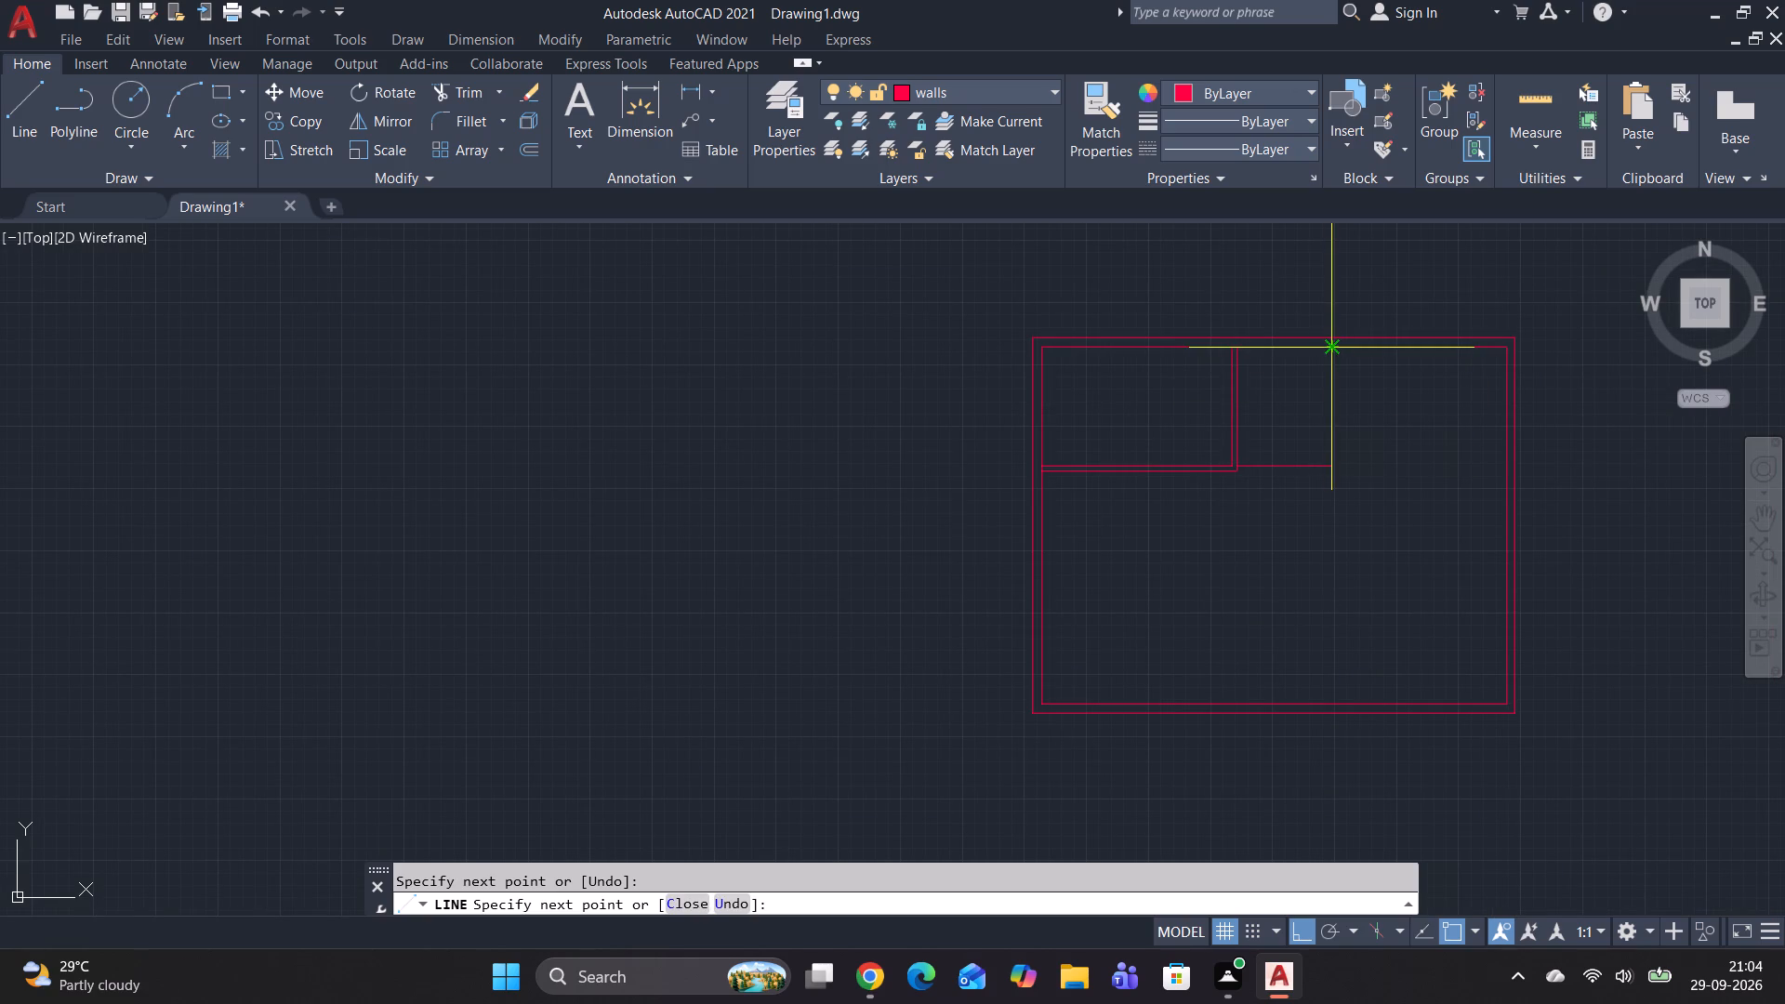
key(Escape)
key(Escape)
Offset the second room's bottom line 4.6" downward.
text(of)
key(space)
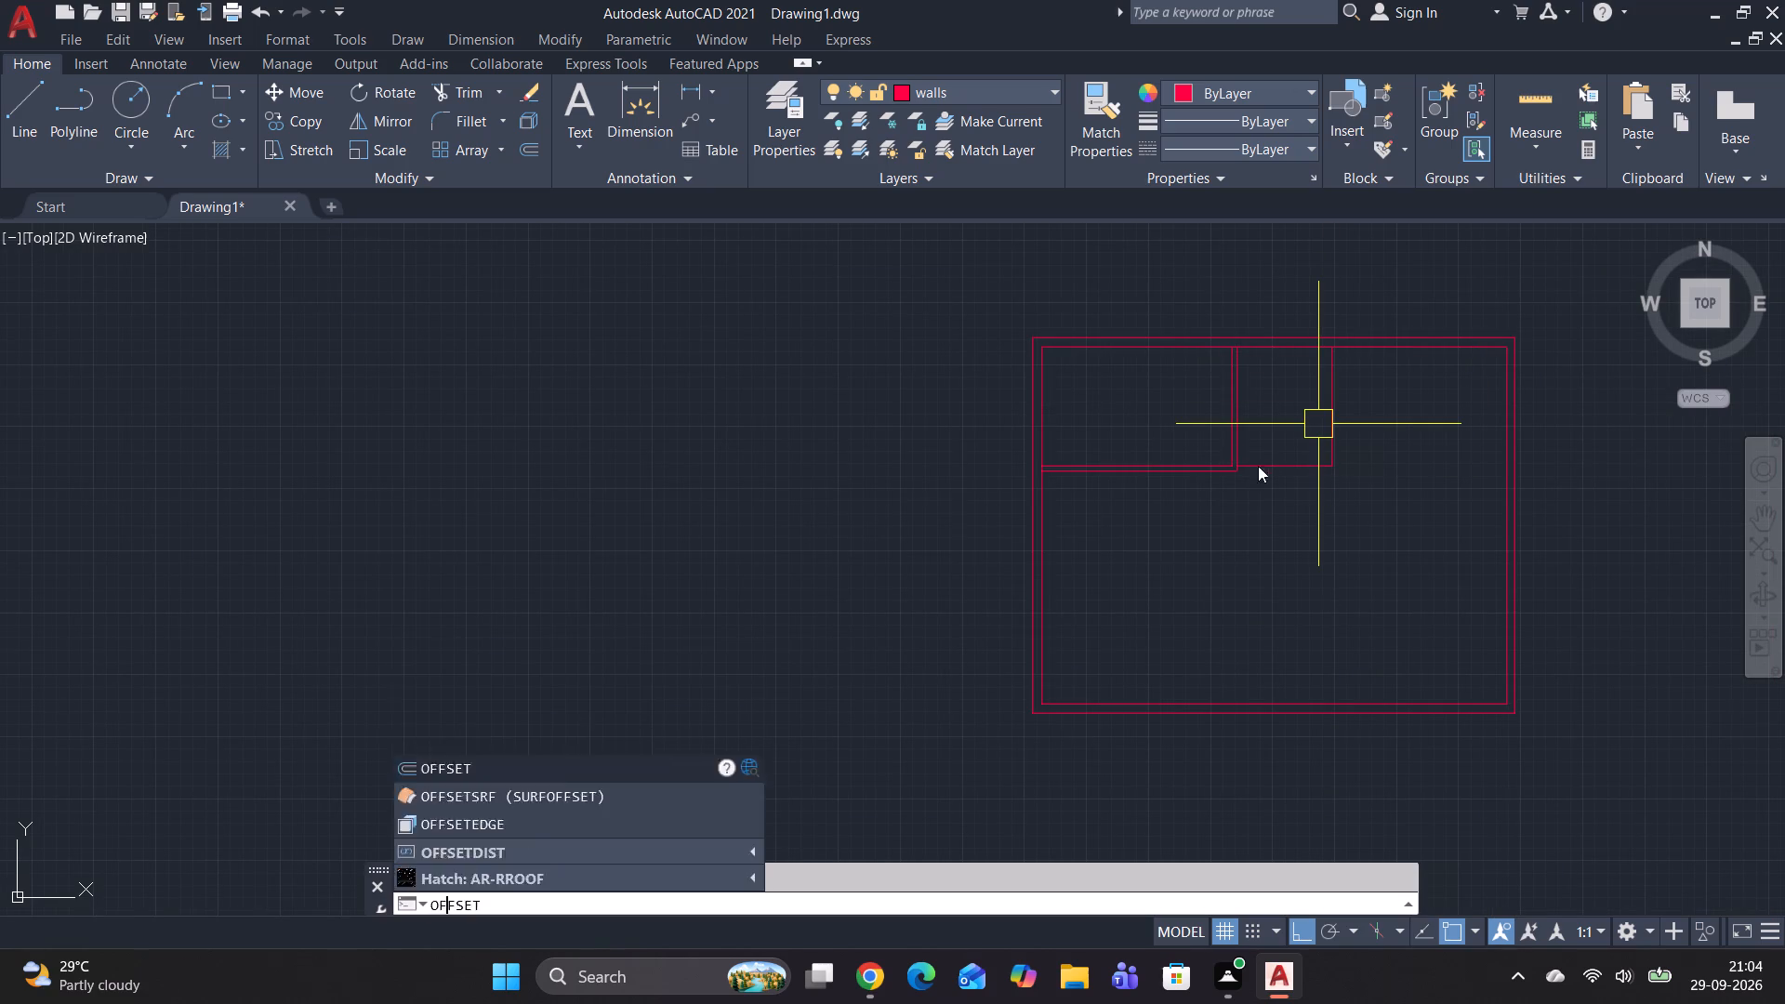
click(1287, 464)
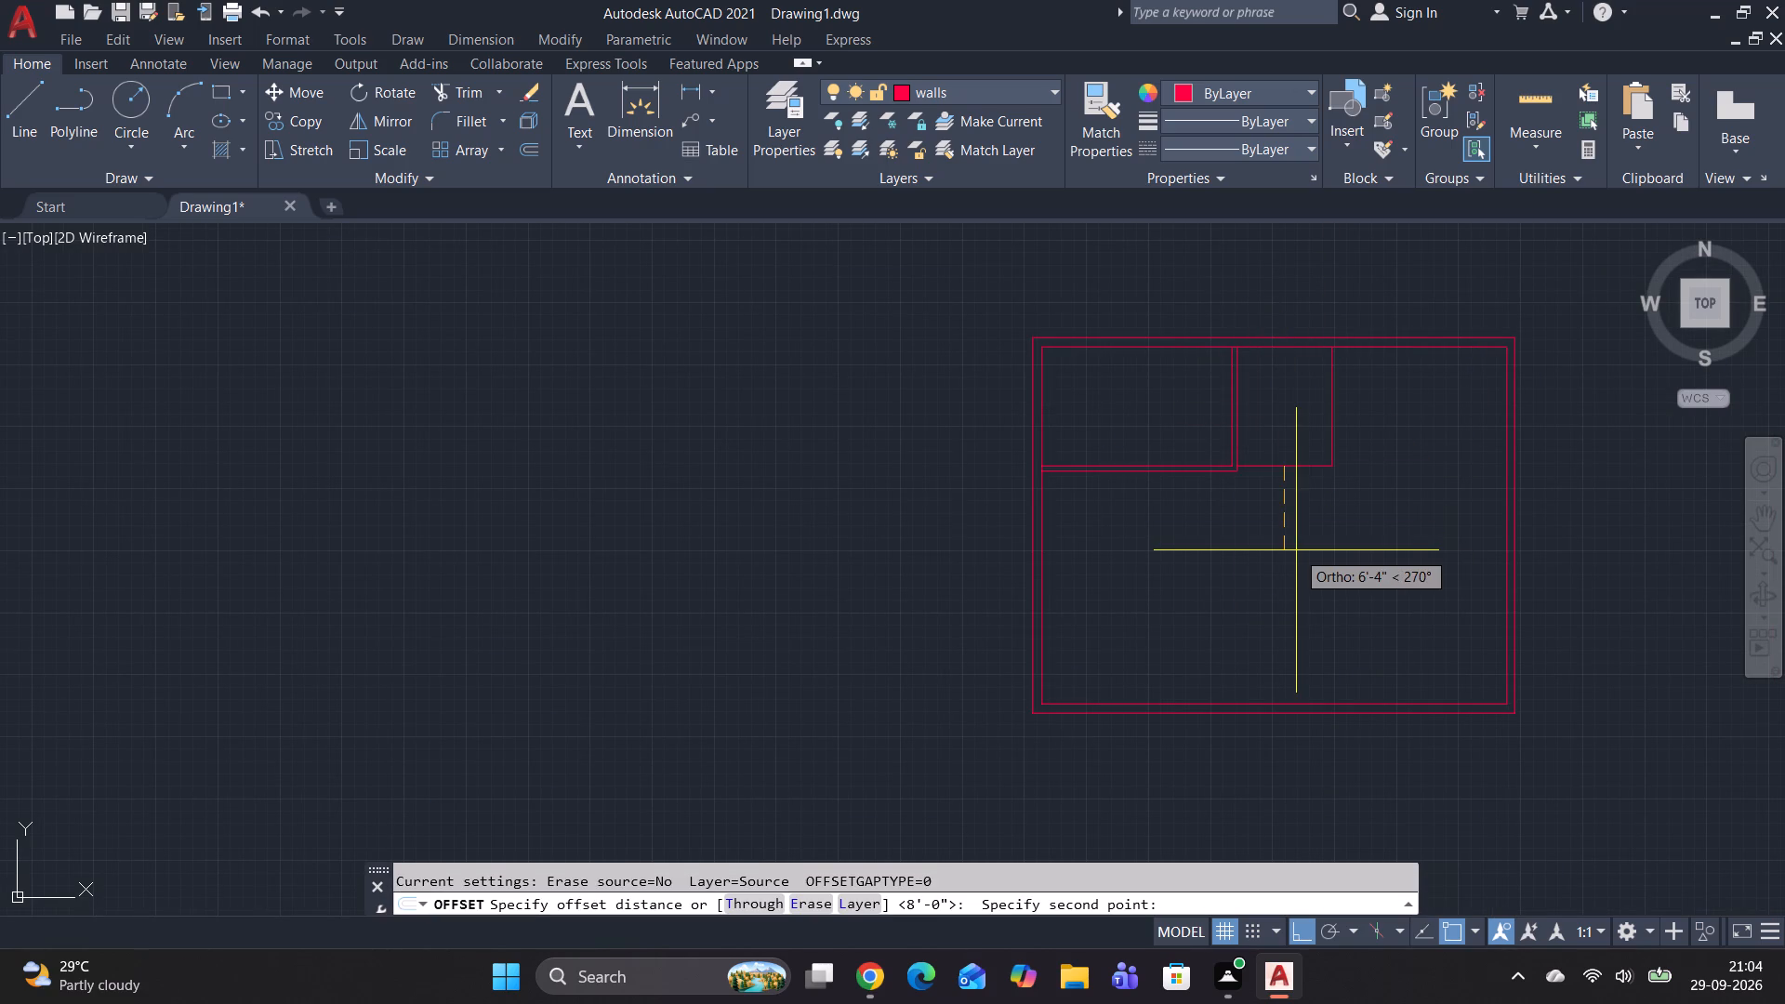
key(4)
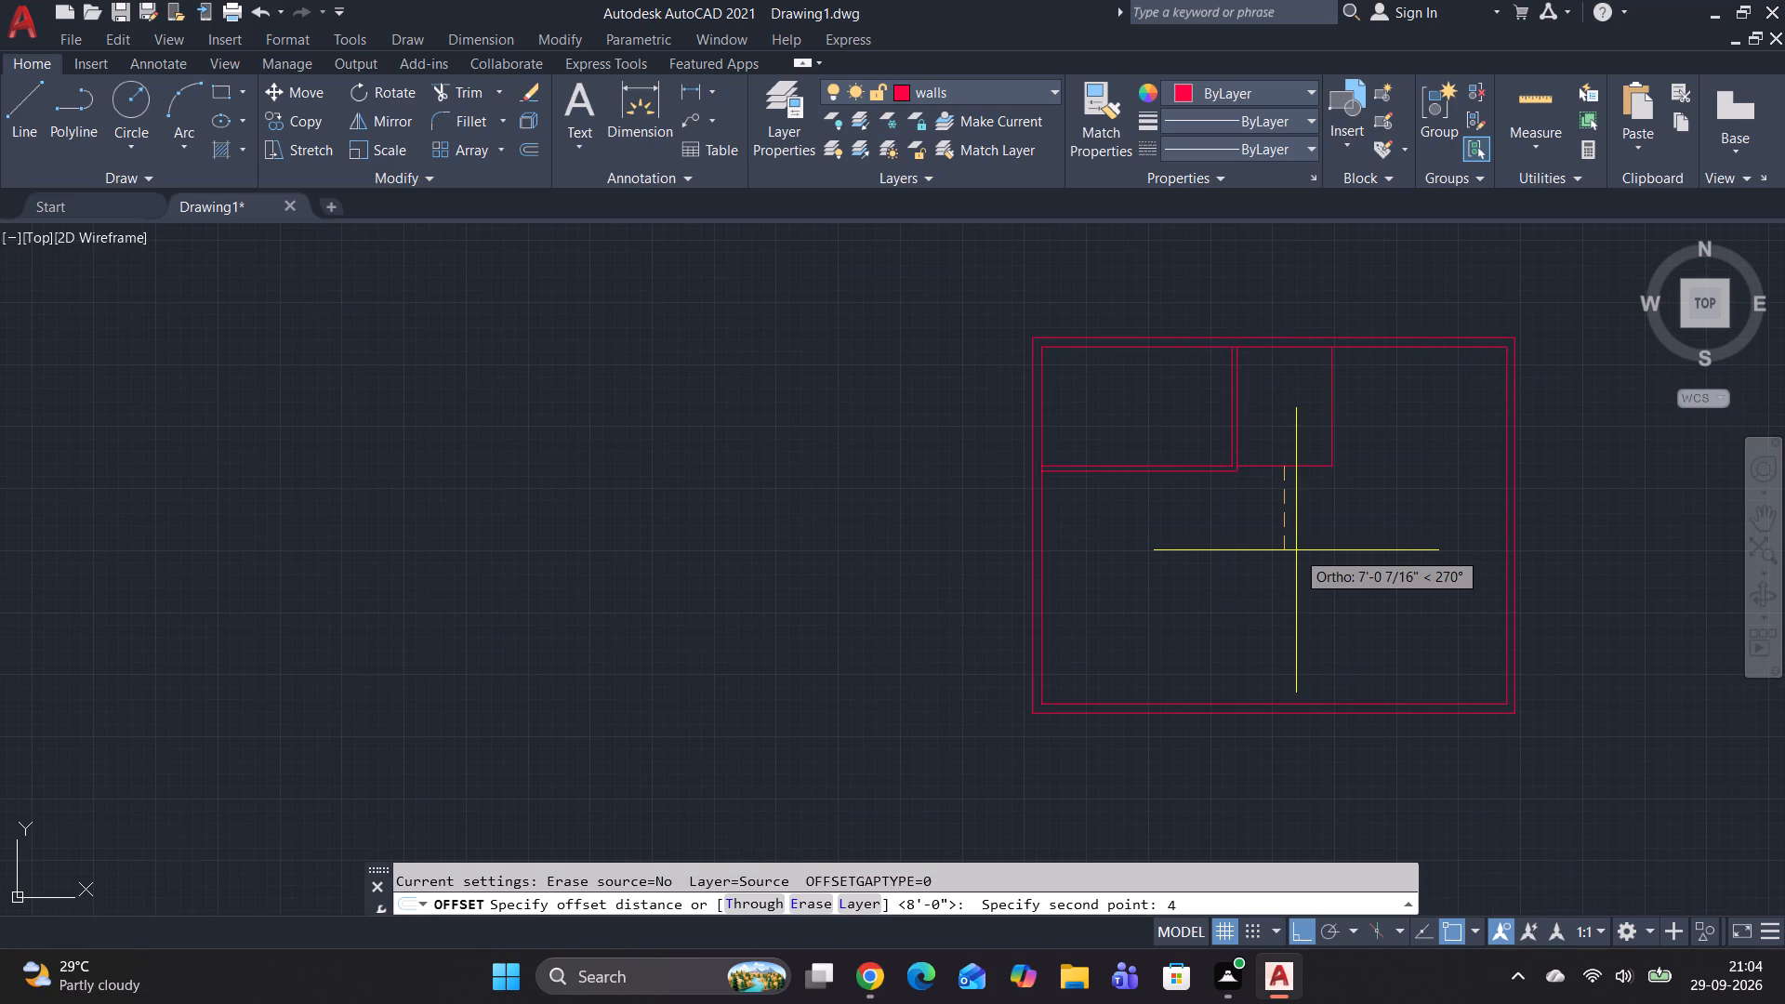
text('6)
key(BackSpace)
key(BackSpace)
key(period)
key(6)
key(shift+quotedbl)
key(Return)
scroll(1296, 550, up, 2)
click(1263, 324)
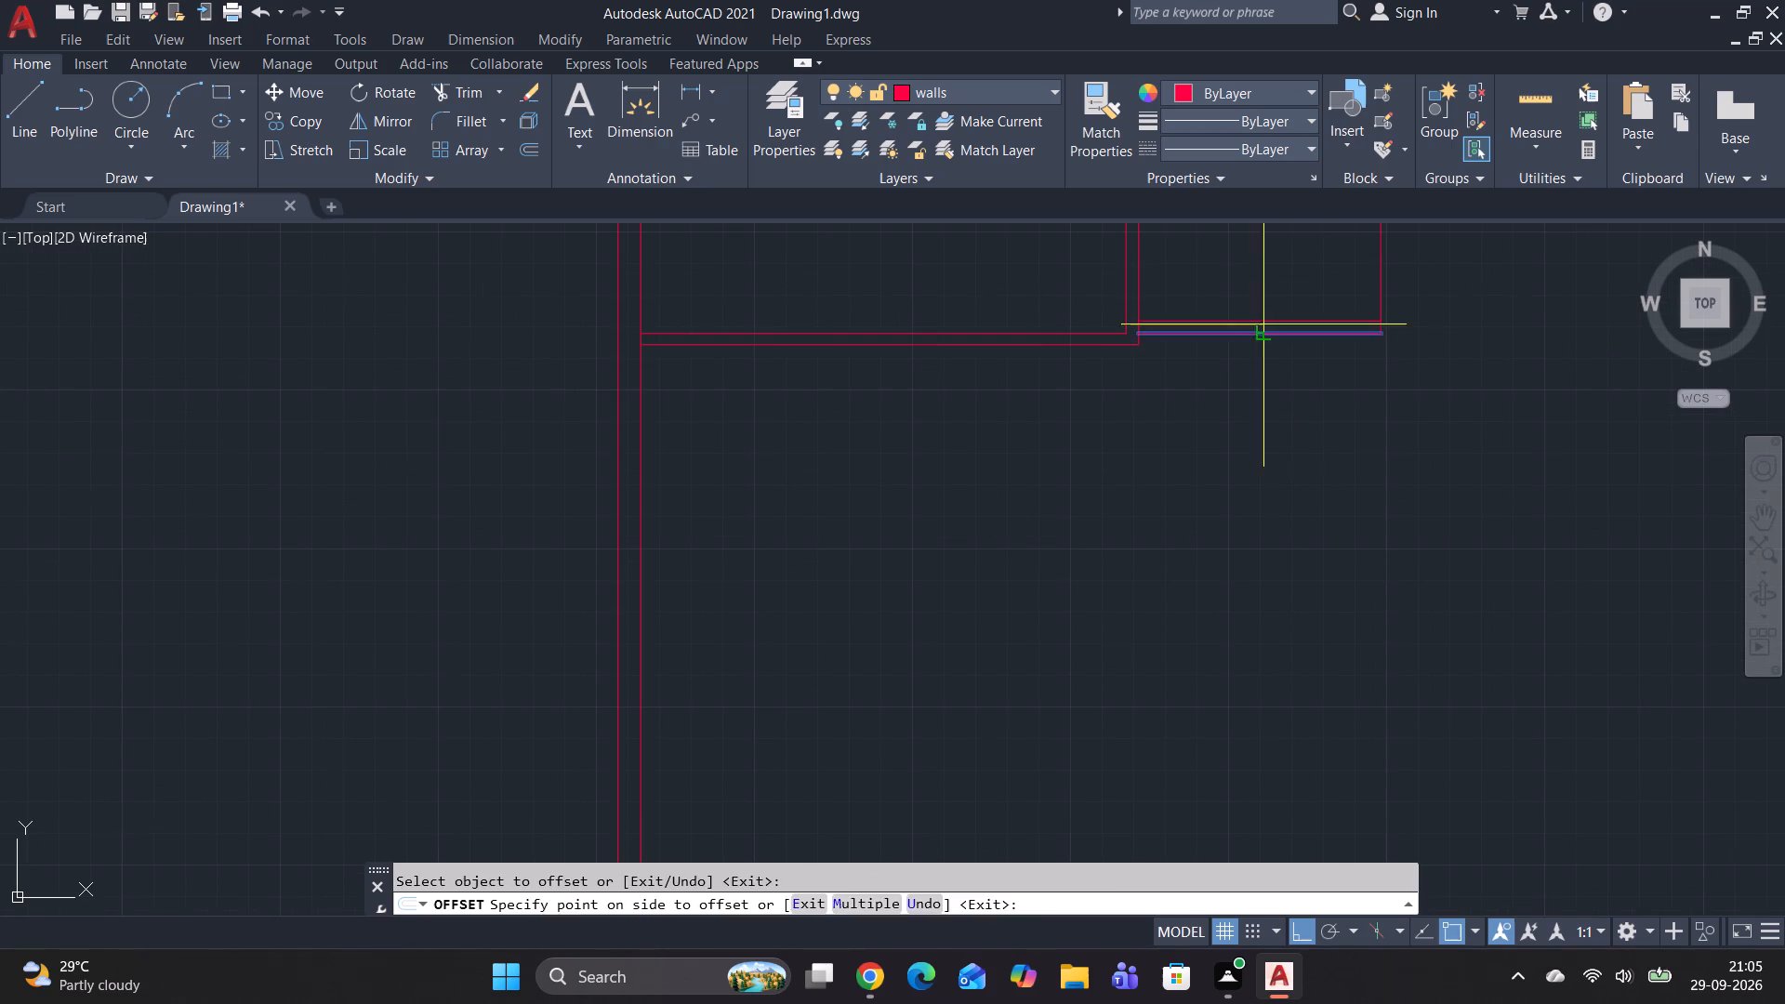
click(1263, 370)
Offset the second room's right-hand vertical line to the right by the same 4.6" distance.
click(1371, 287)
click(1423, 274)
scroll(1423, 274, down, 3)
middle_drag(1423, 297, 1368, 408)
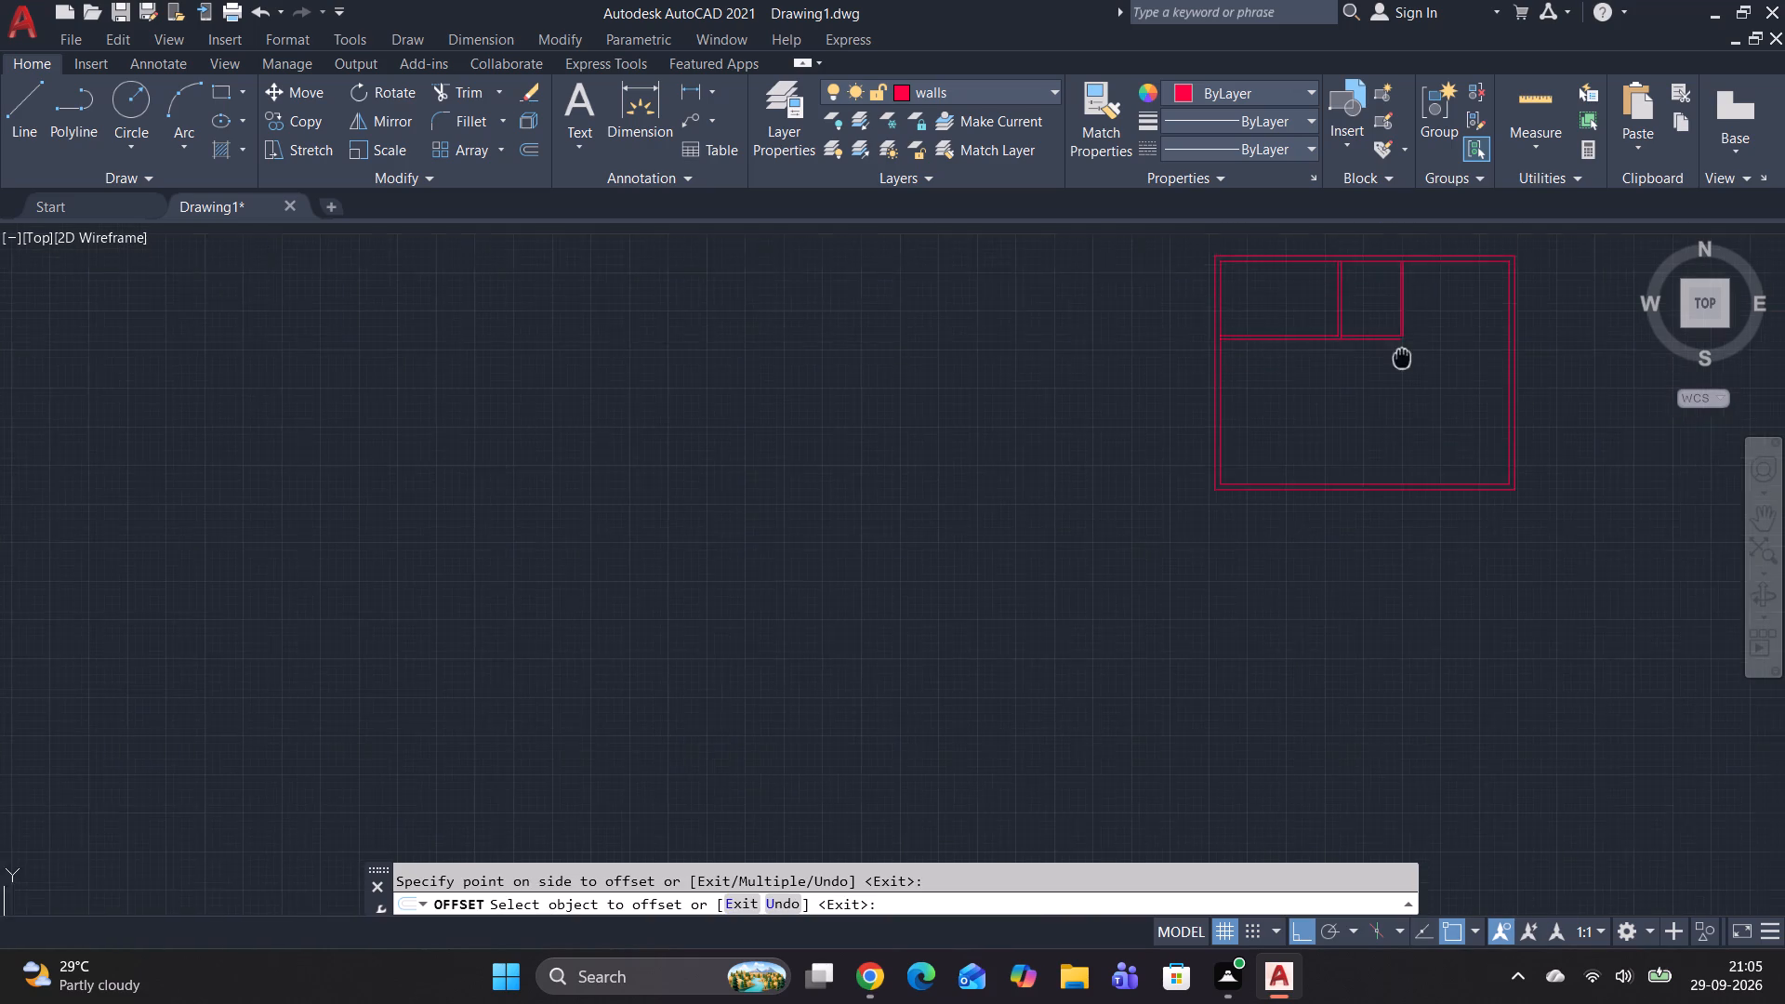
middle_drag(1368, 408, 1206, 460)
middle_drag(1186, 460, 1176, 457)
key(Escape)
key(Escape)
key(Escape)
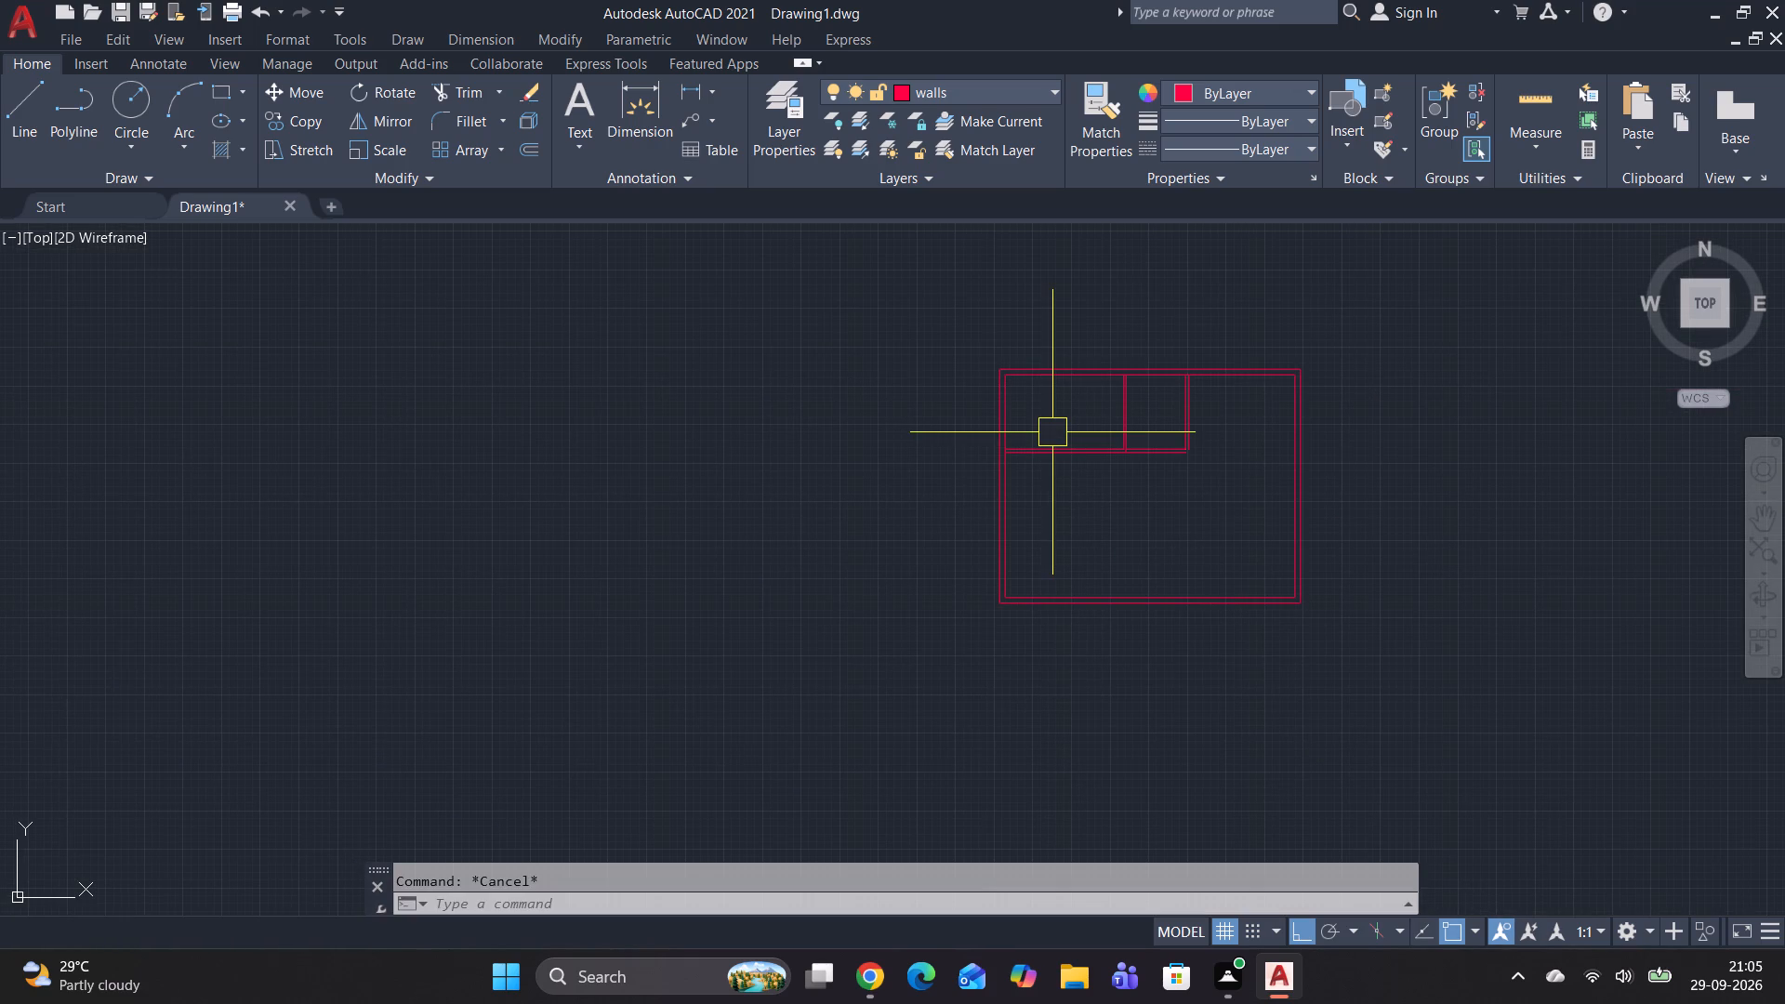
Fillet the two offset lines to join them at the second room's lower-right outer corner.
text(f)
key(space)
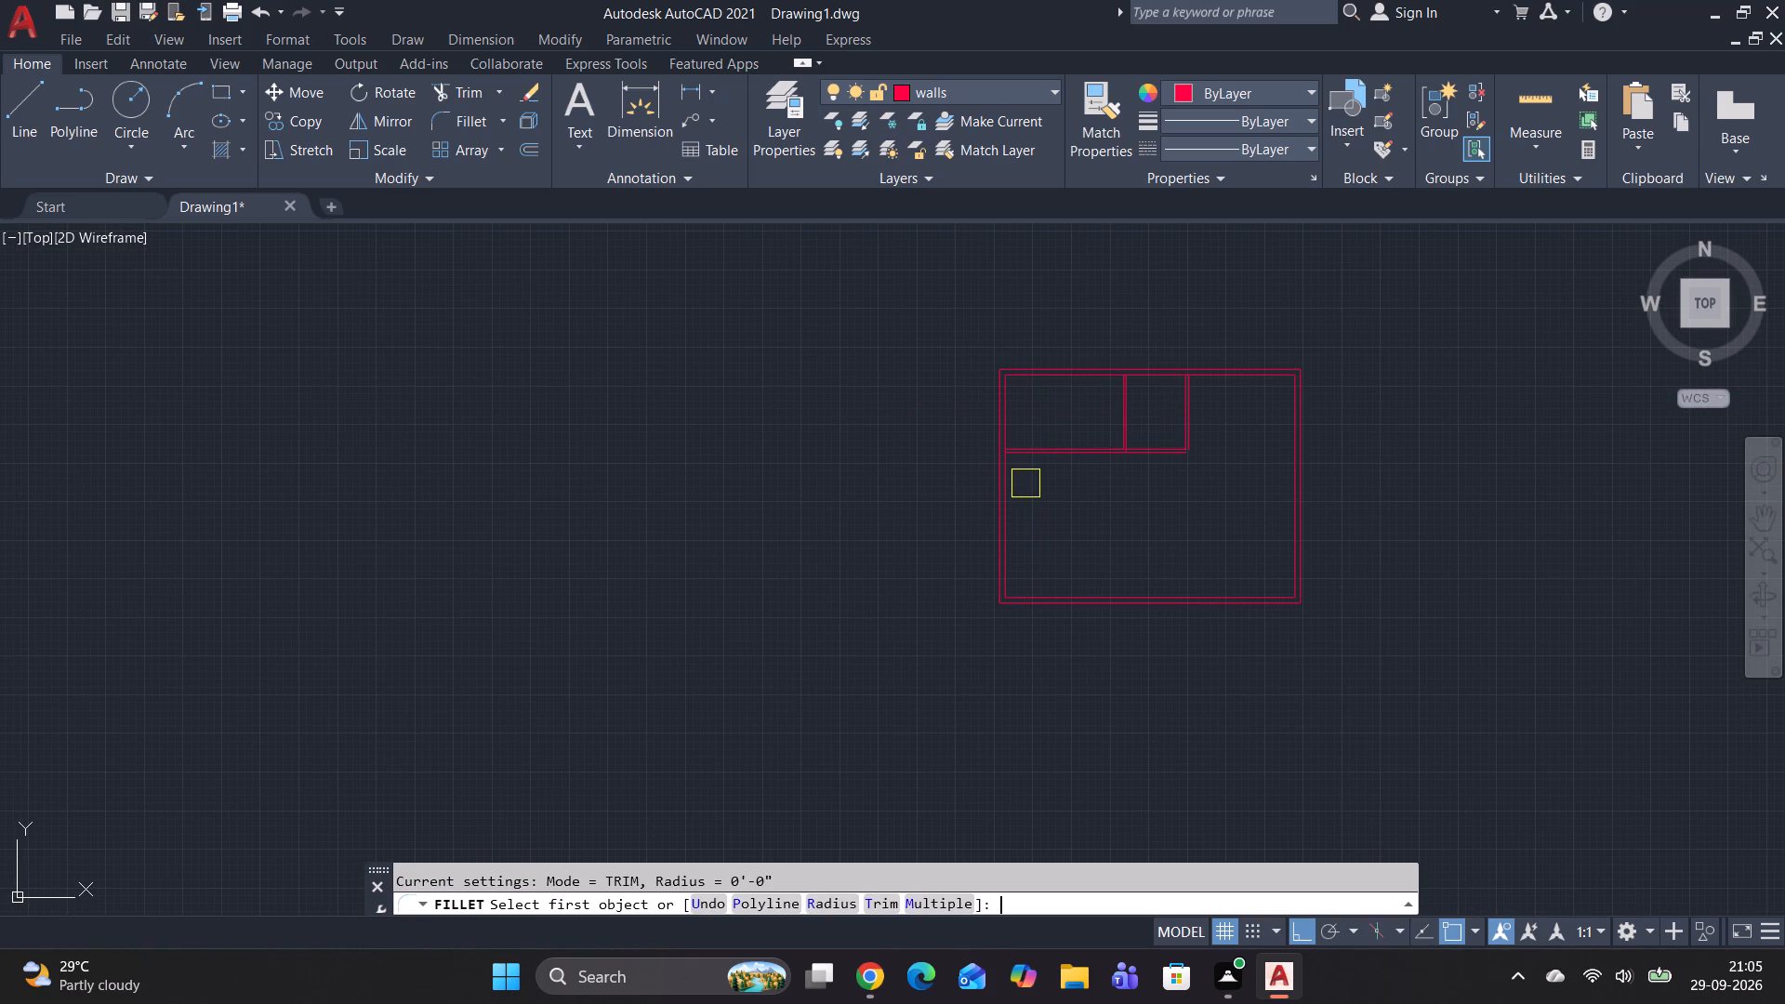
scroll(1110, 449, up, 4)
middle_drag(1319, 453, 719, 444)
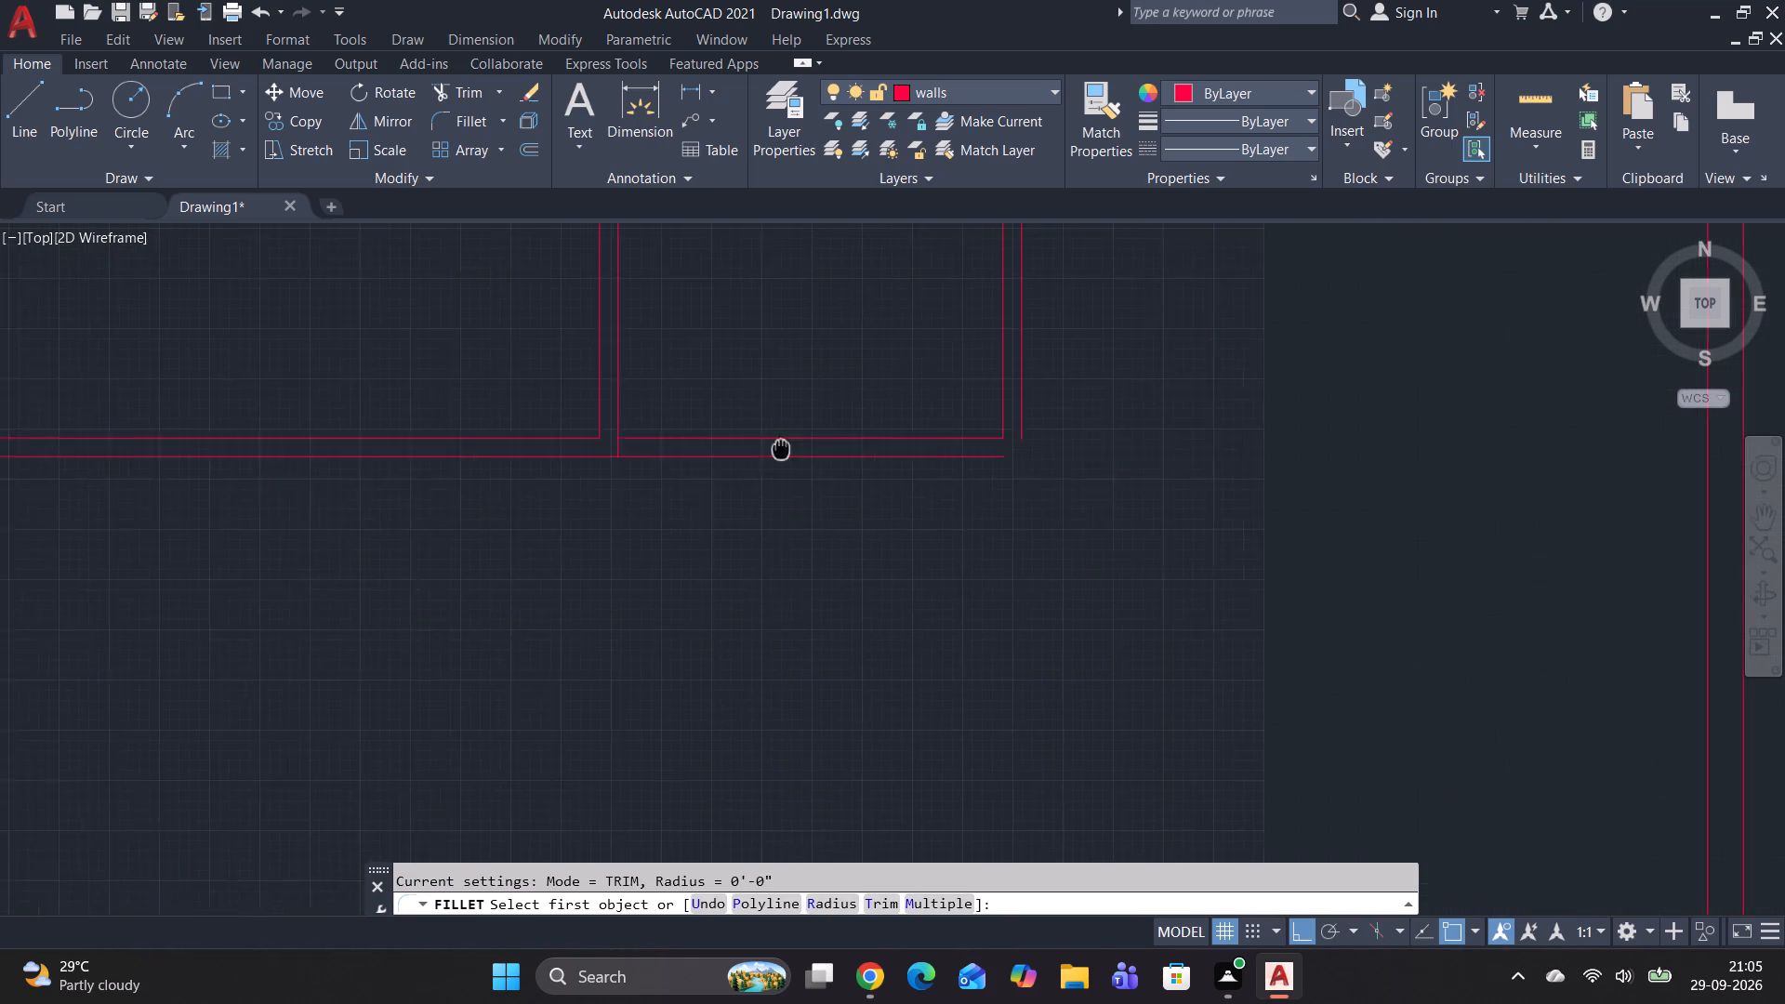
middle_drag(719, 444, 616, 440)
click(709, 451)
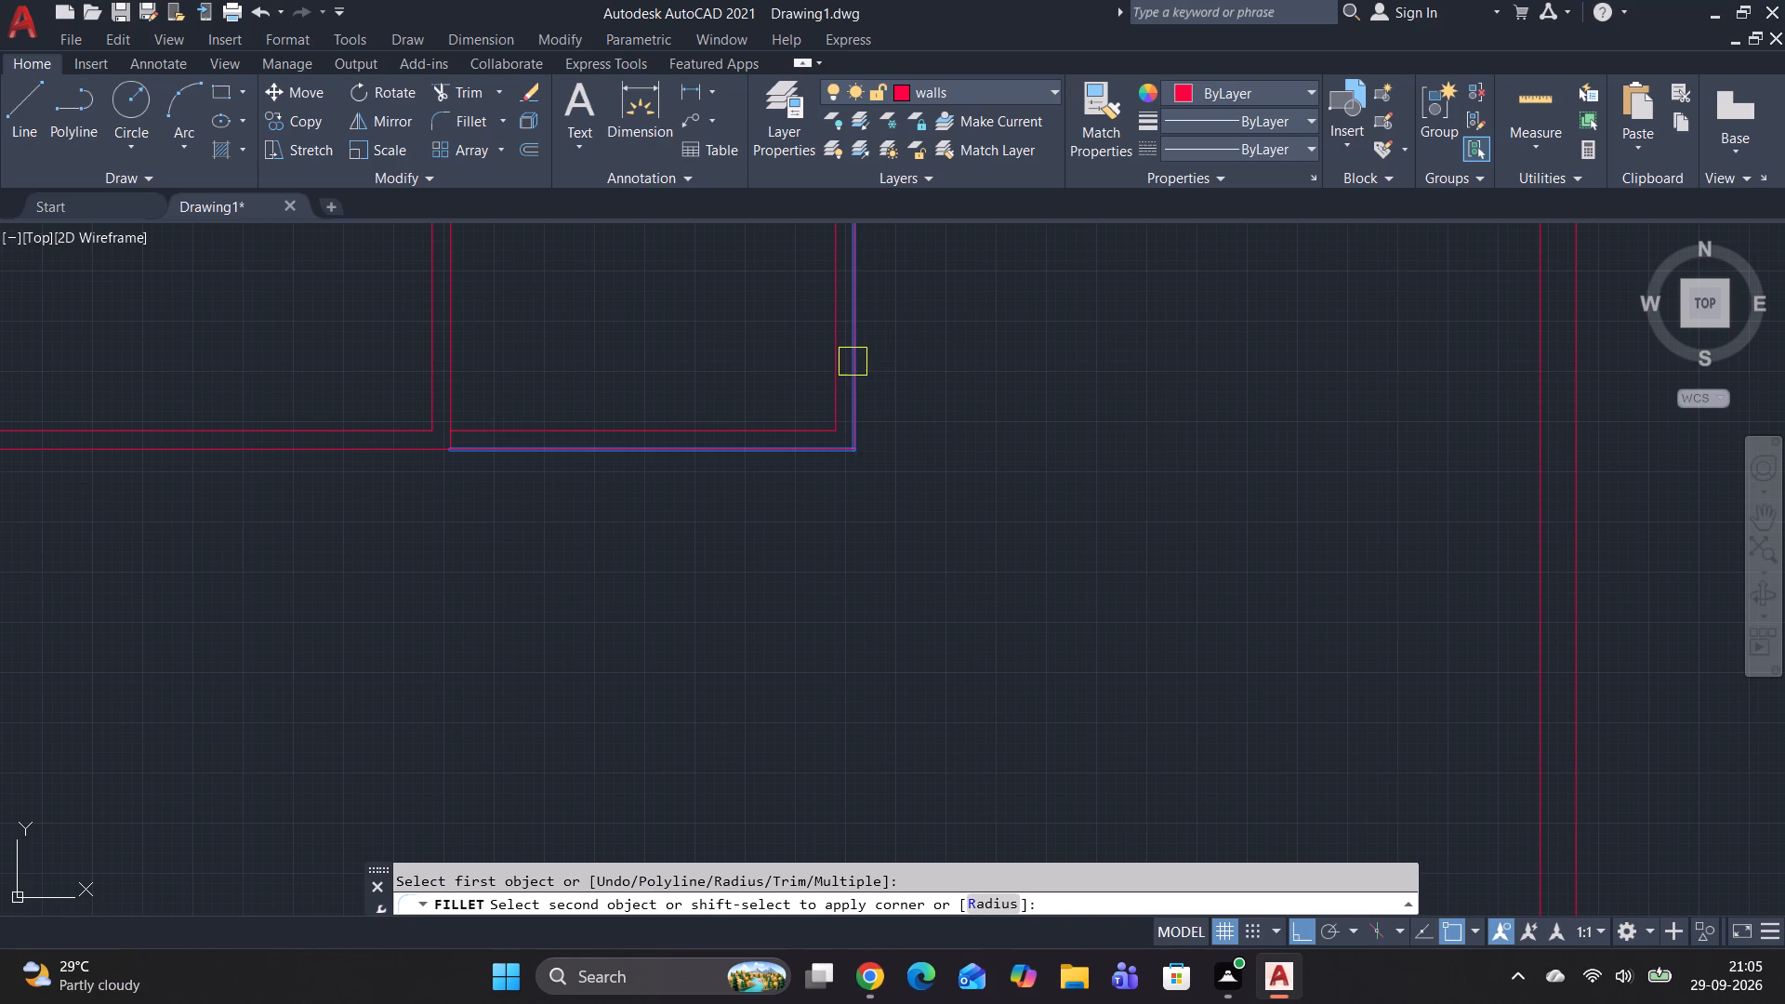
click(853, 362)
key(Escape)
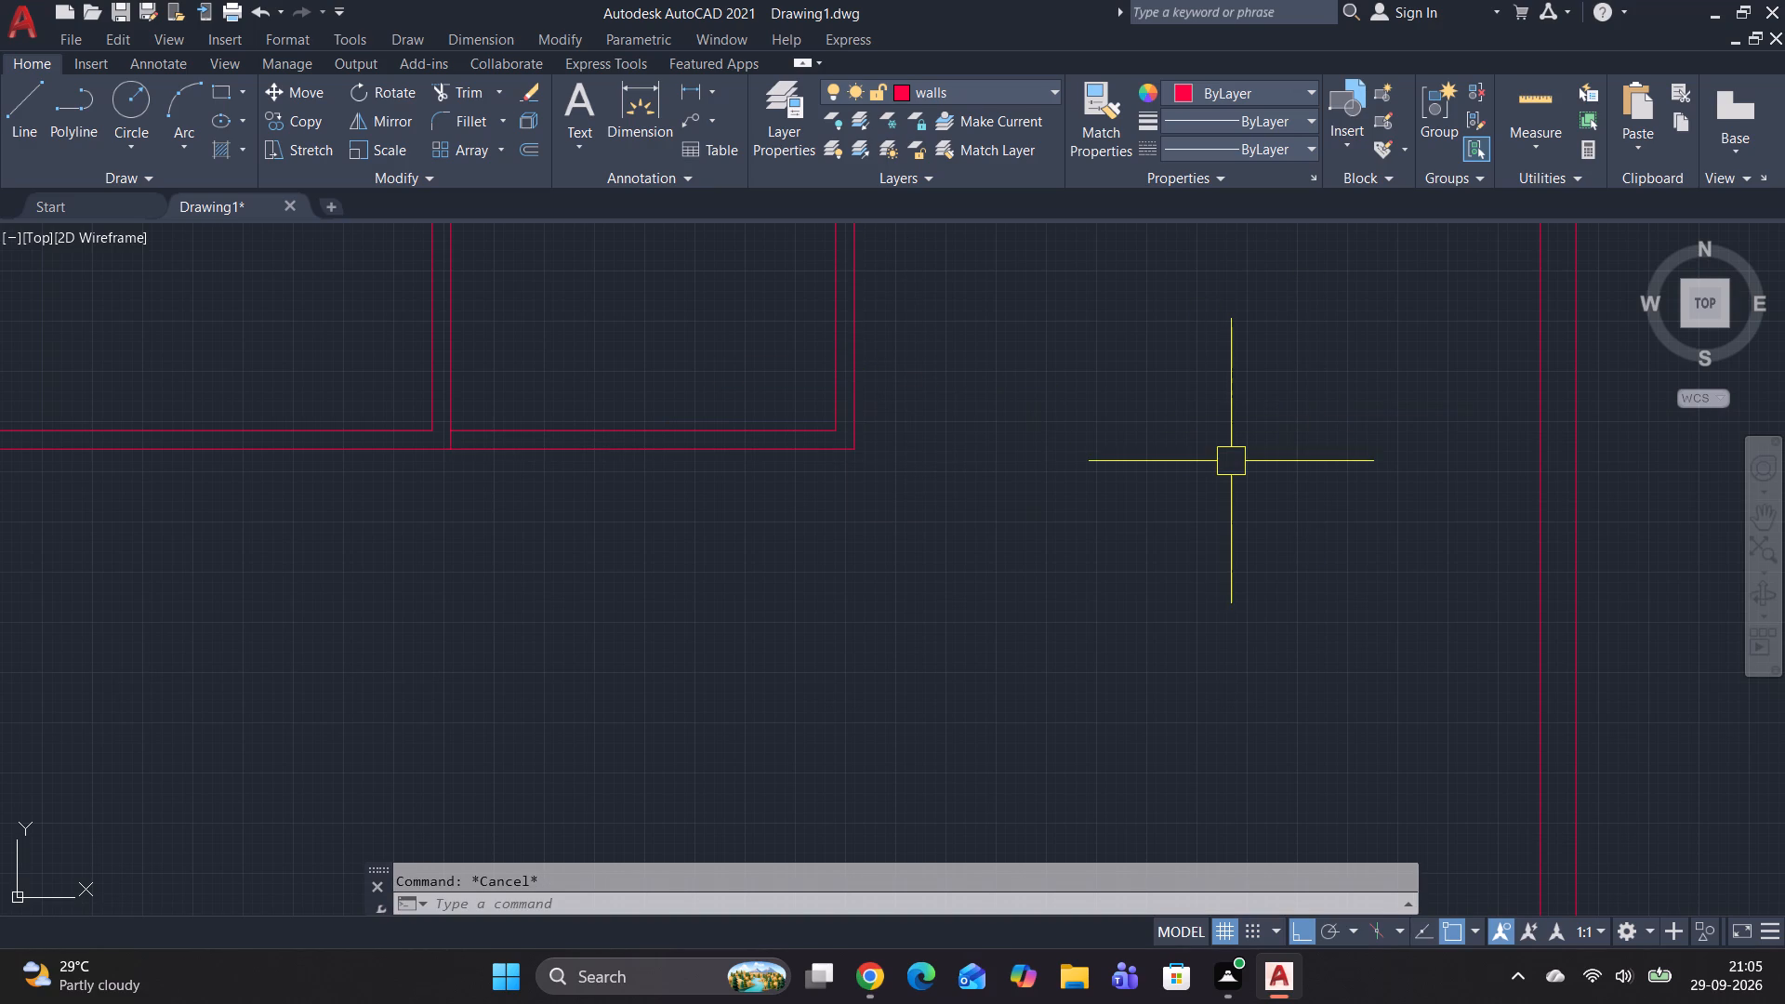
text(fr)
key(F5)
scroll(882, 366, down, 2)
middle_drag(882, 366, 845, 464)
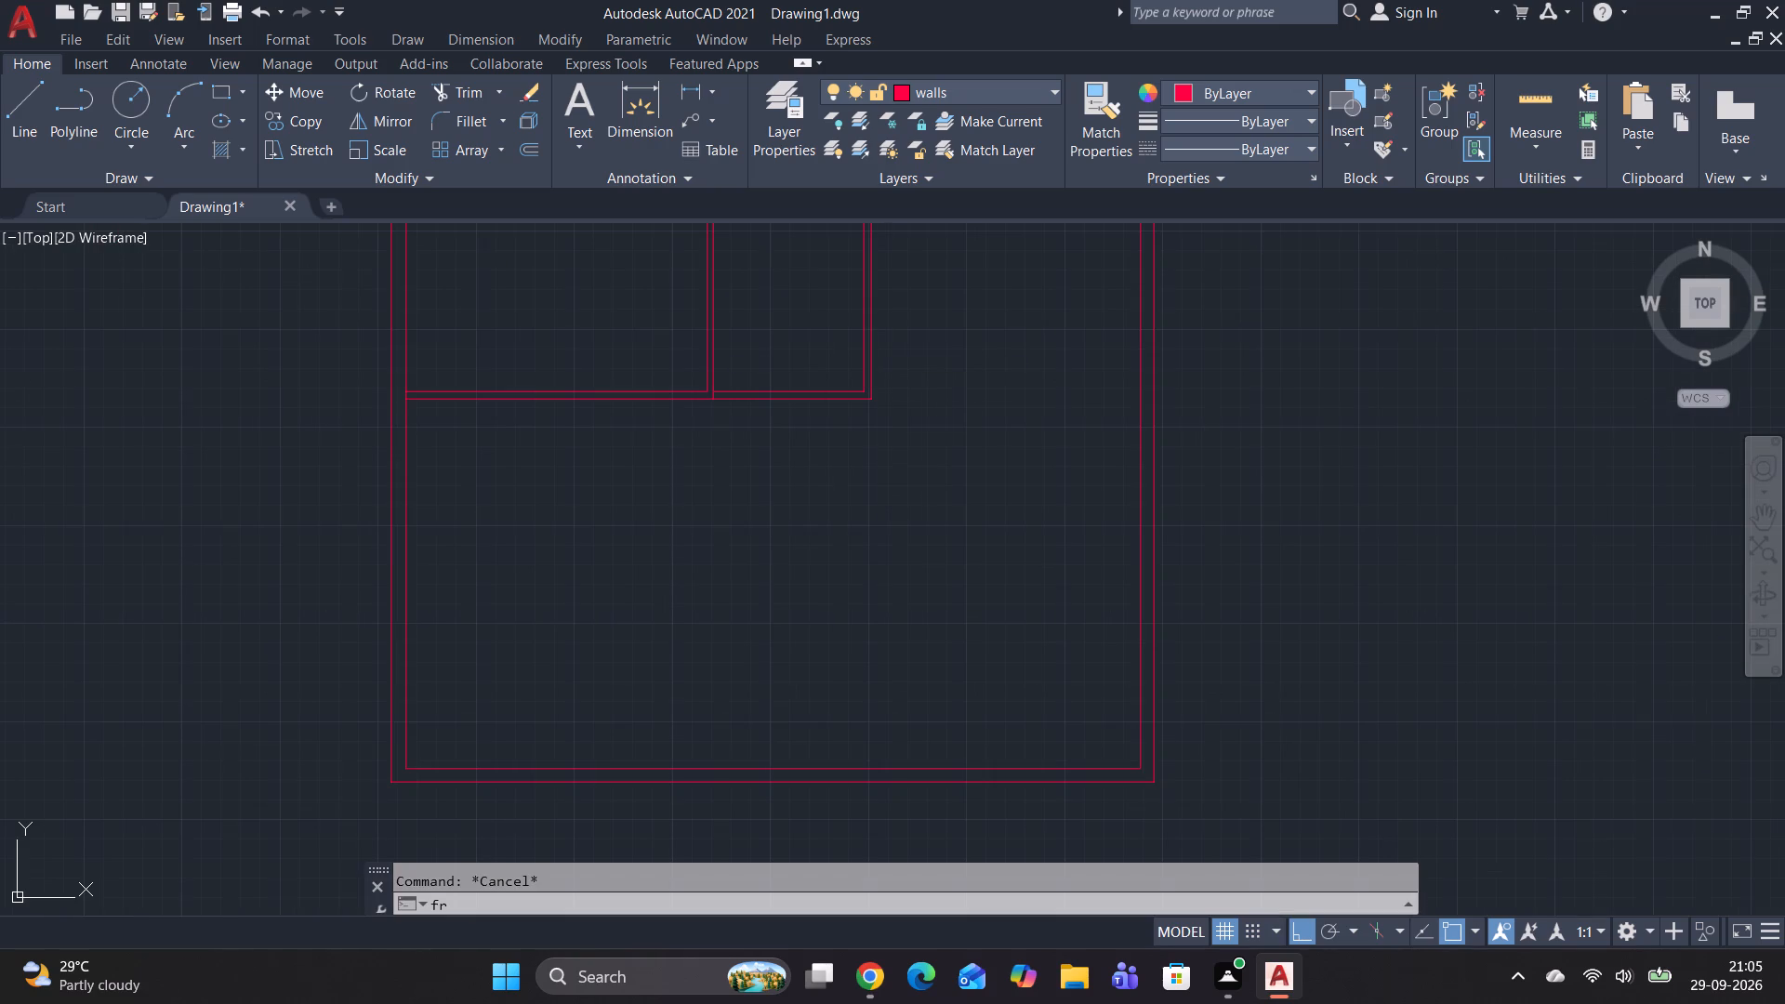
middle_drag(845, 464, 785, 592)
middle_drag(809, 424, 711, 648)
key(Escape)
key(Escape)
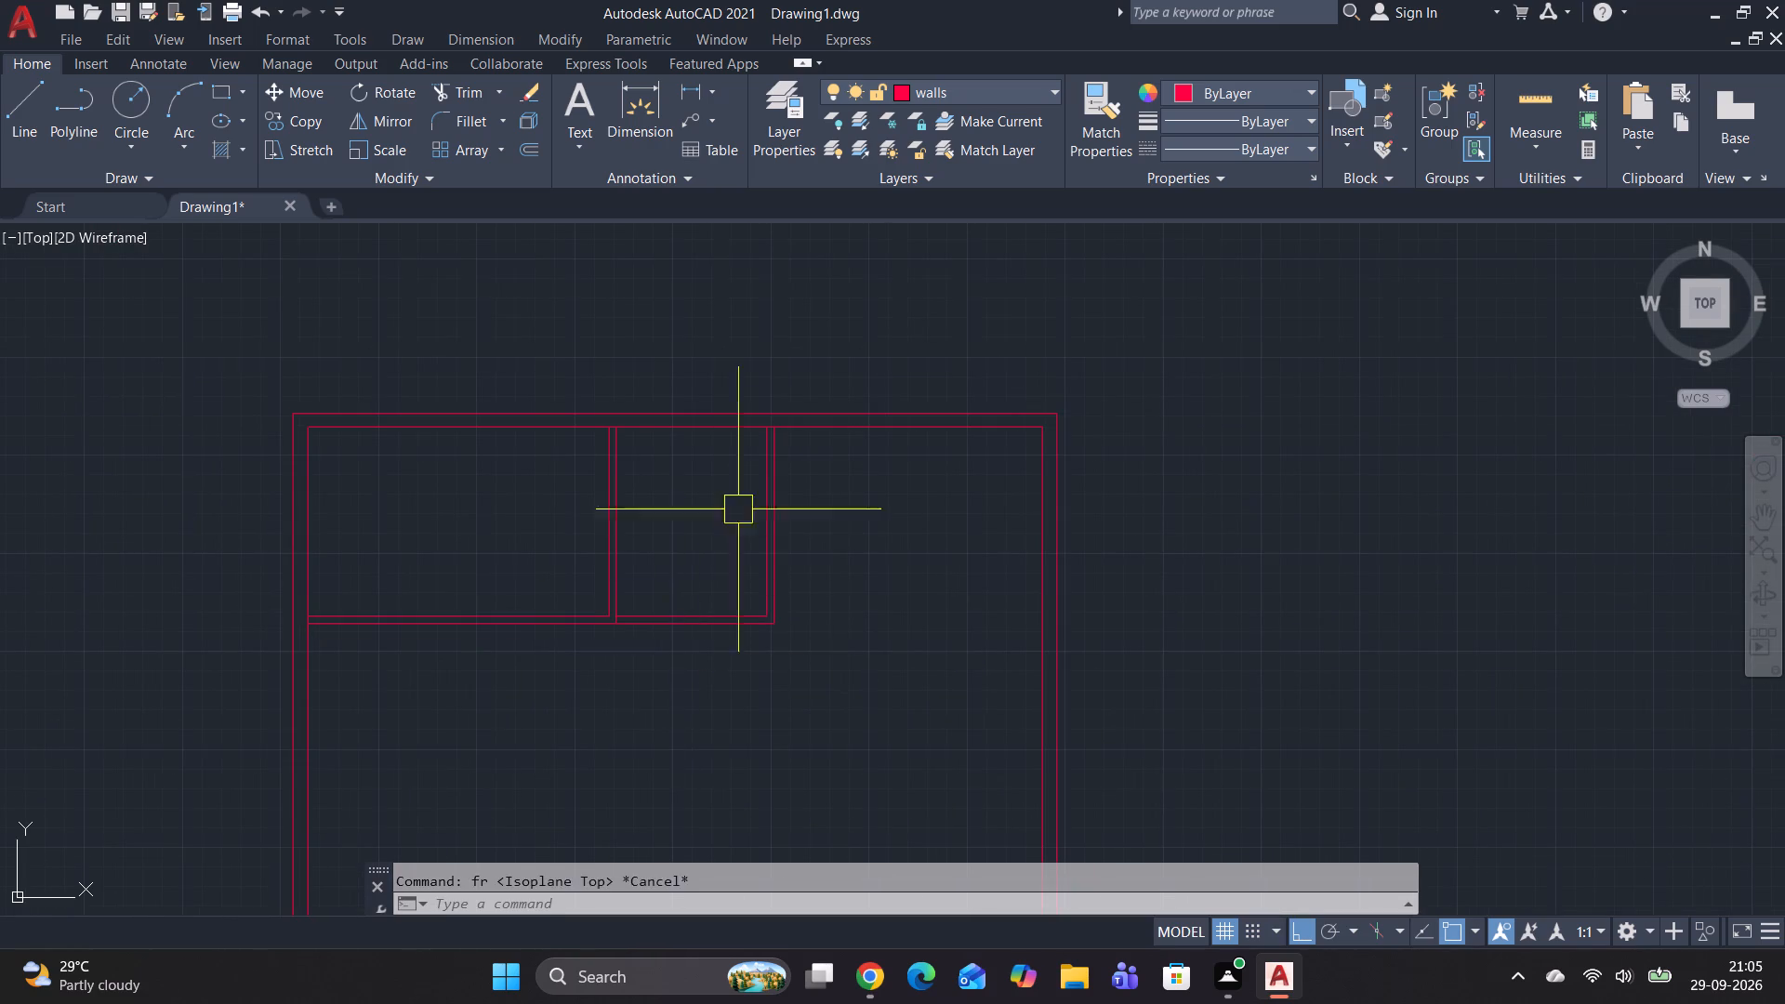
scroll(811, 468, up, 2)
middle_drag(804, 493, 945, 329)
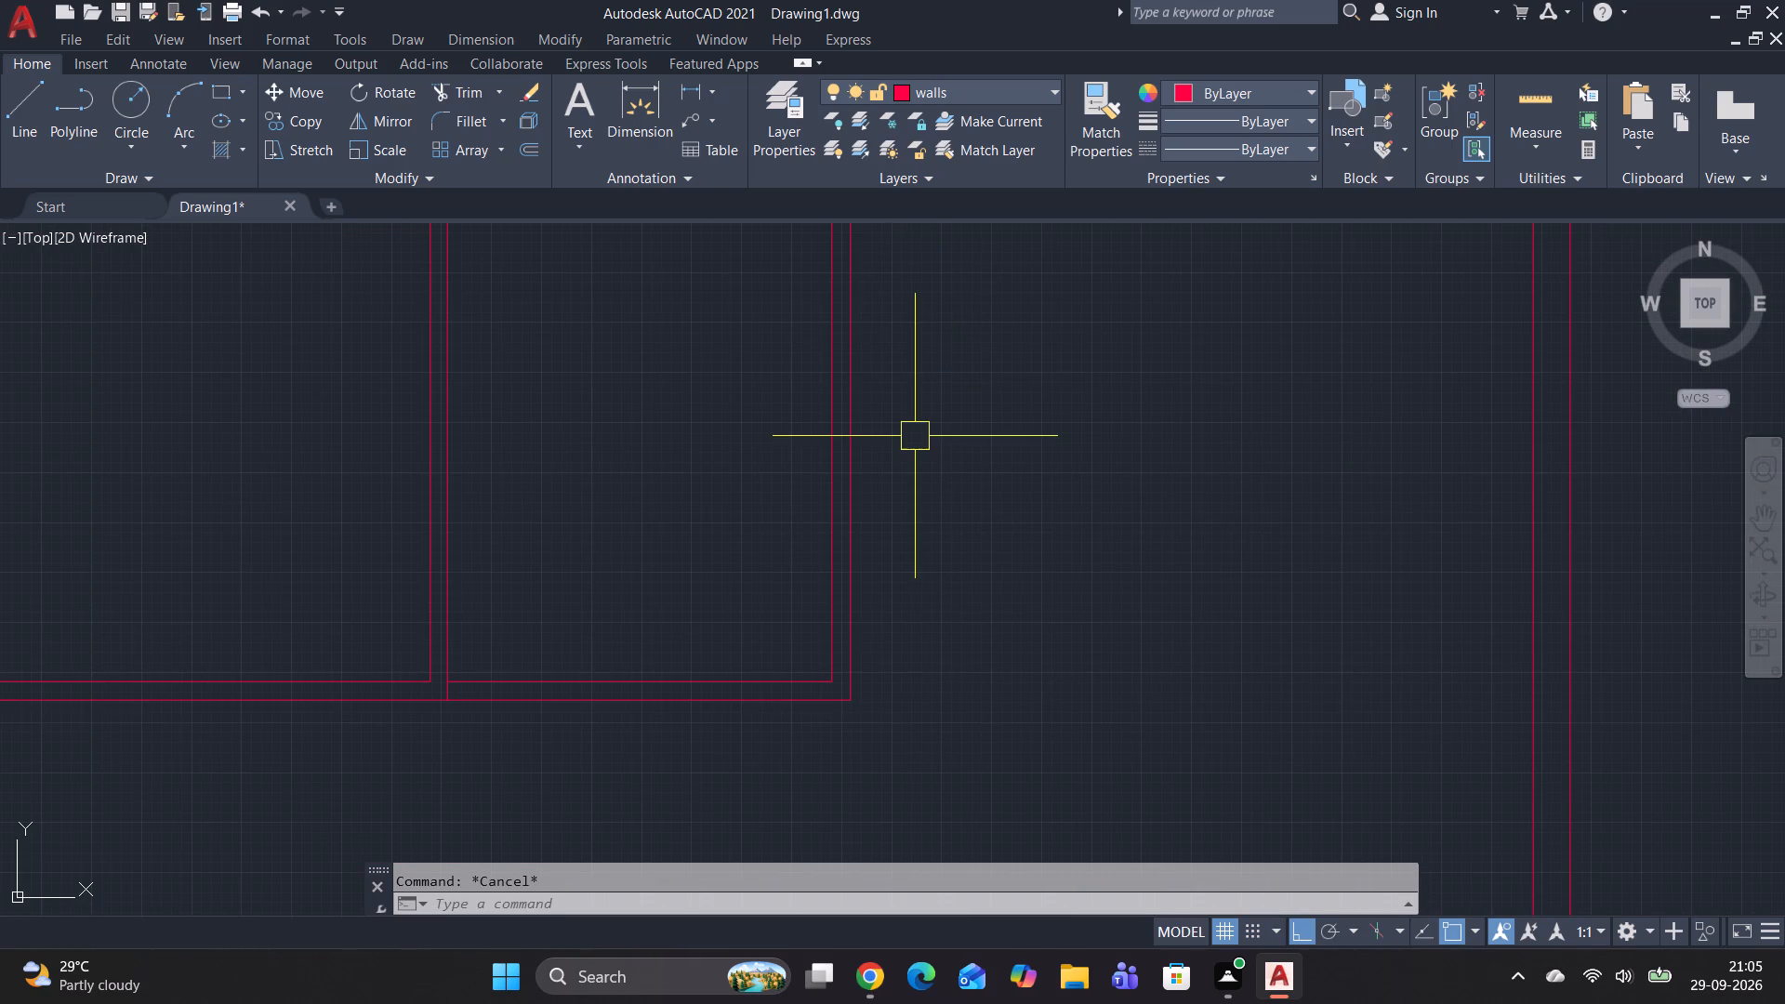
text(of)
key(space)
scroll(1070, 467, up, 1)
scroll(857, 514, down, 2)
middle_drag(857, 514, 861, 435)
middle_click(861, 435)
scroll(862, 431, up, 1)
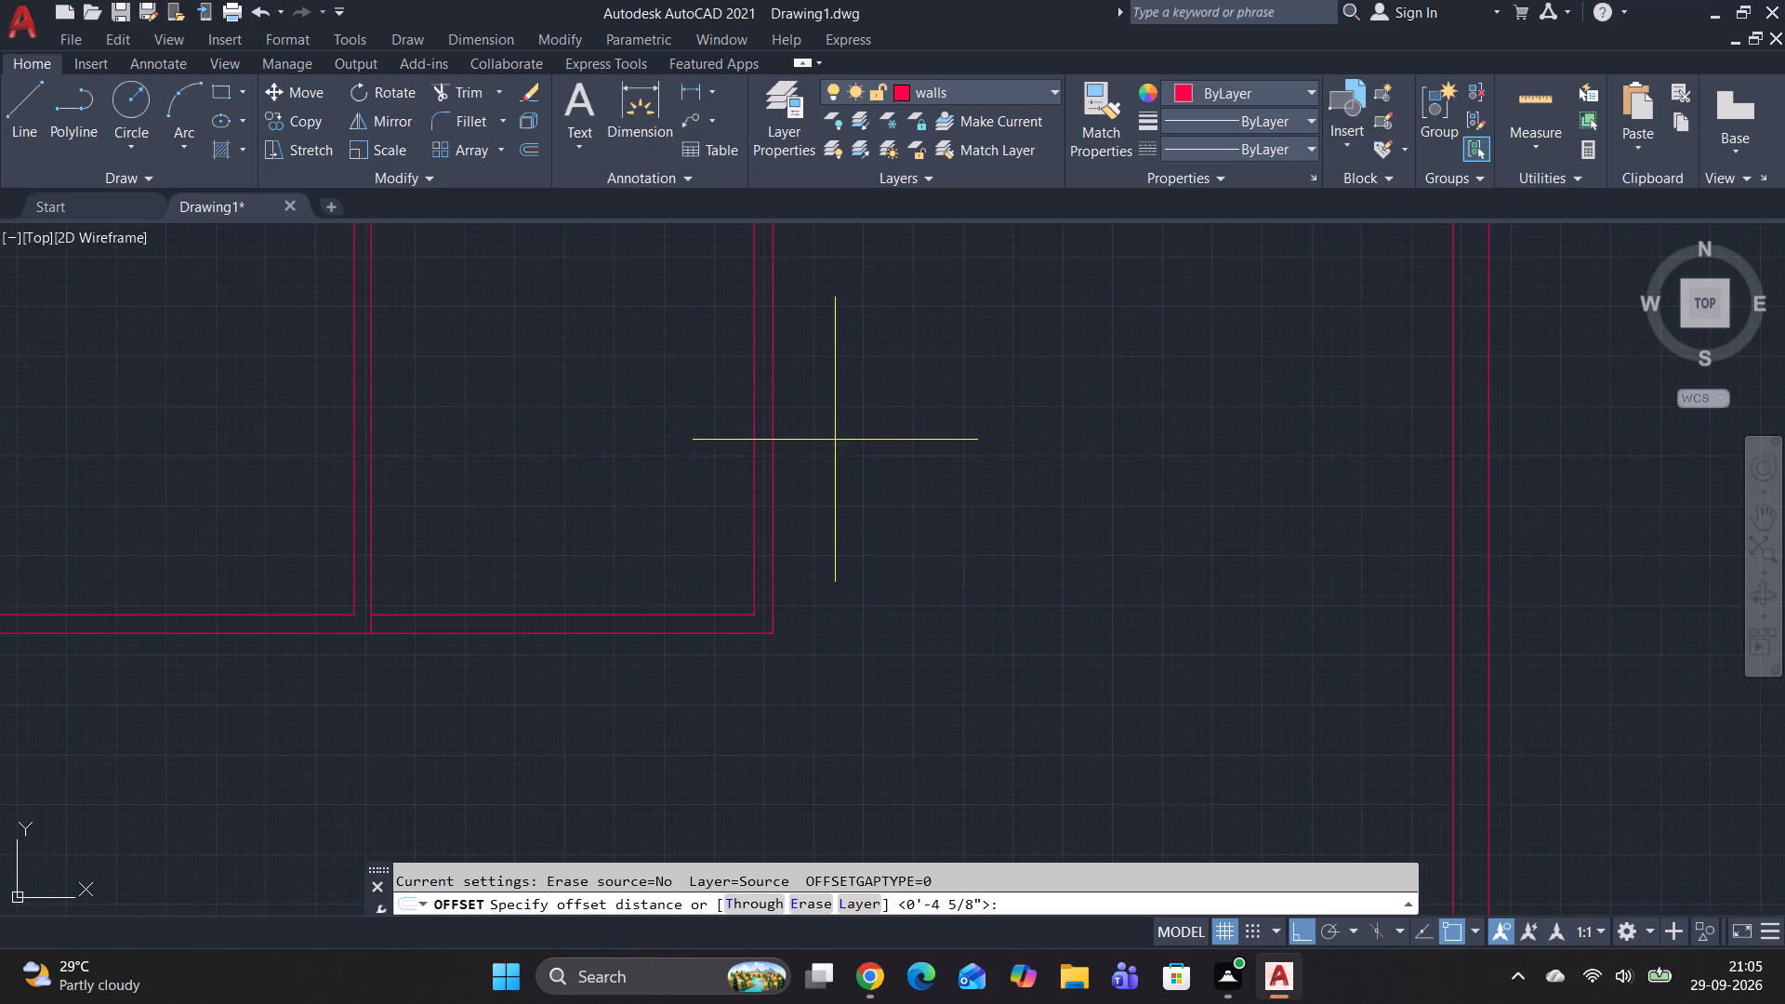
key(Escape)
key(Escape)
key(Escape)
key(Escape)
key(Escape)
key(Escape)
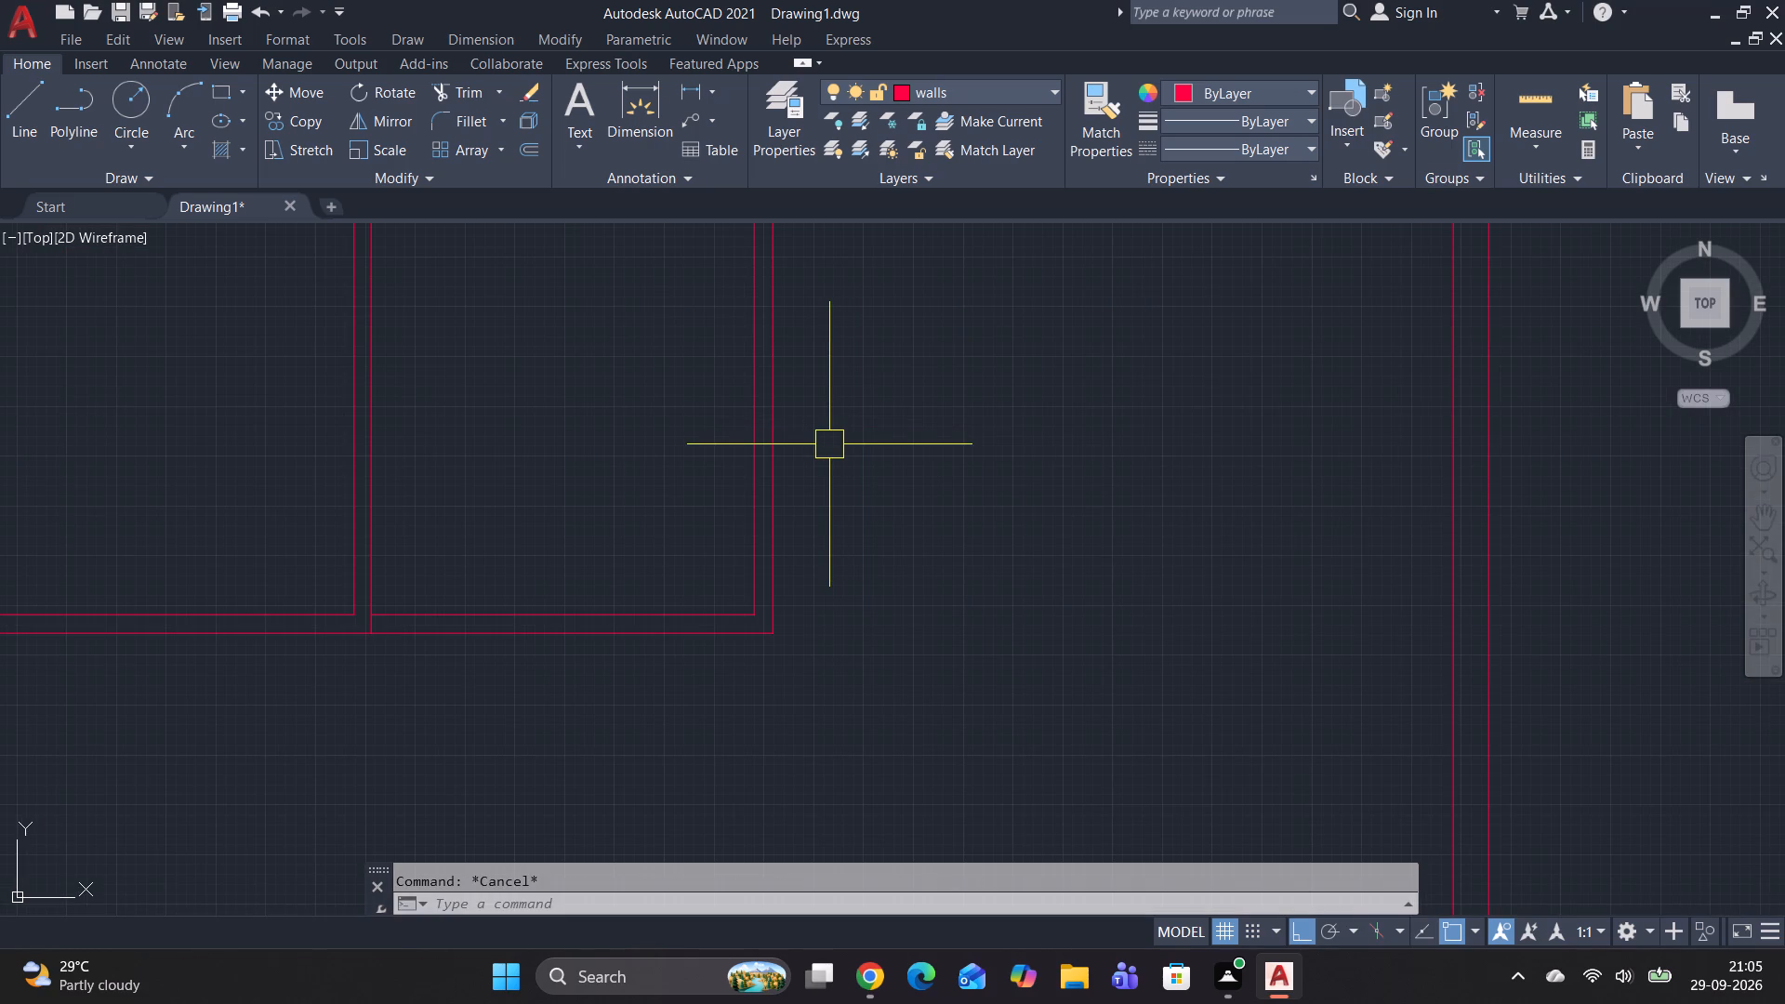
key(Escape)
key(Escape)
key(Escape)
Offset the outer line of the second room's right-hand partition 8' to the right.
text(of)
key(space)
click(774, 410)
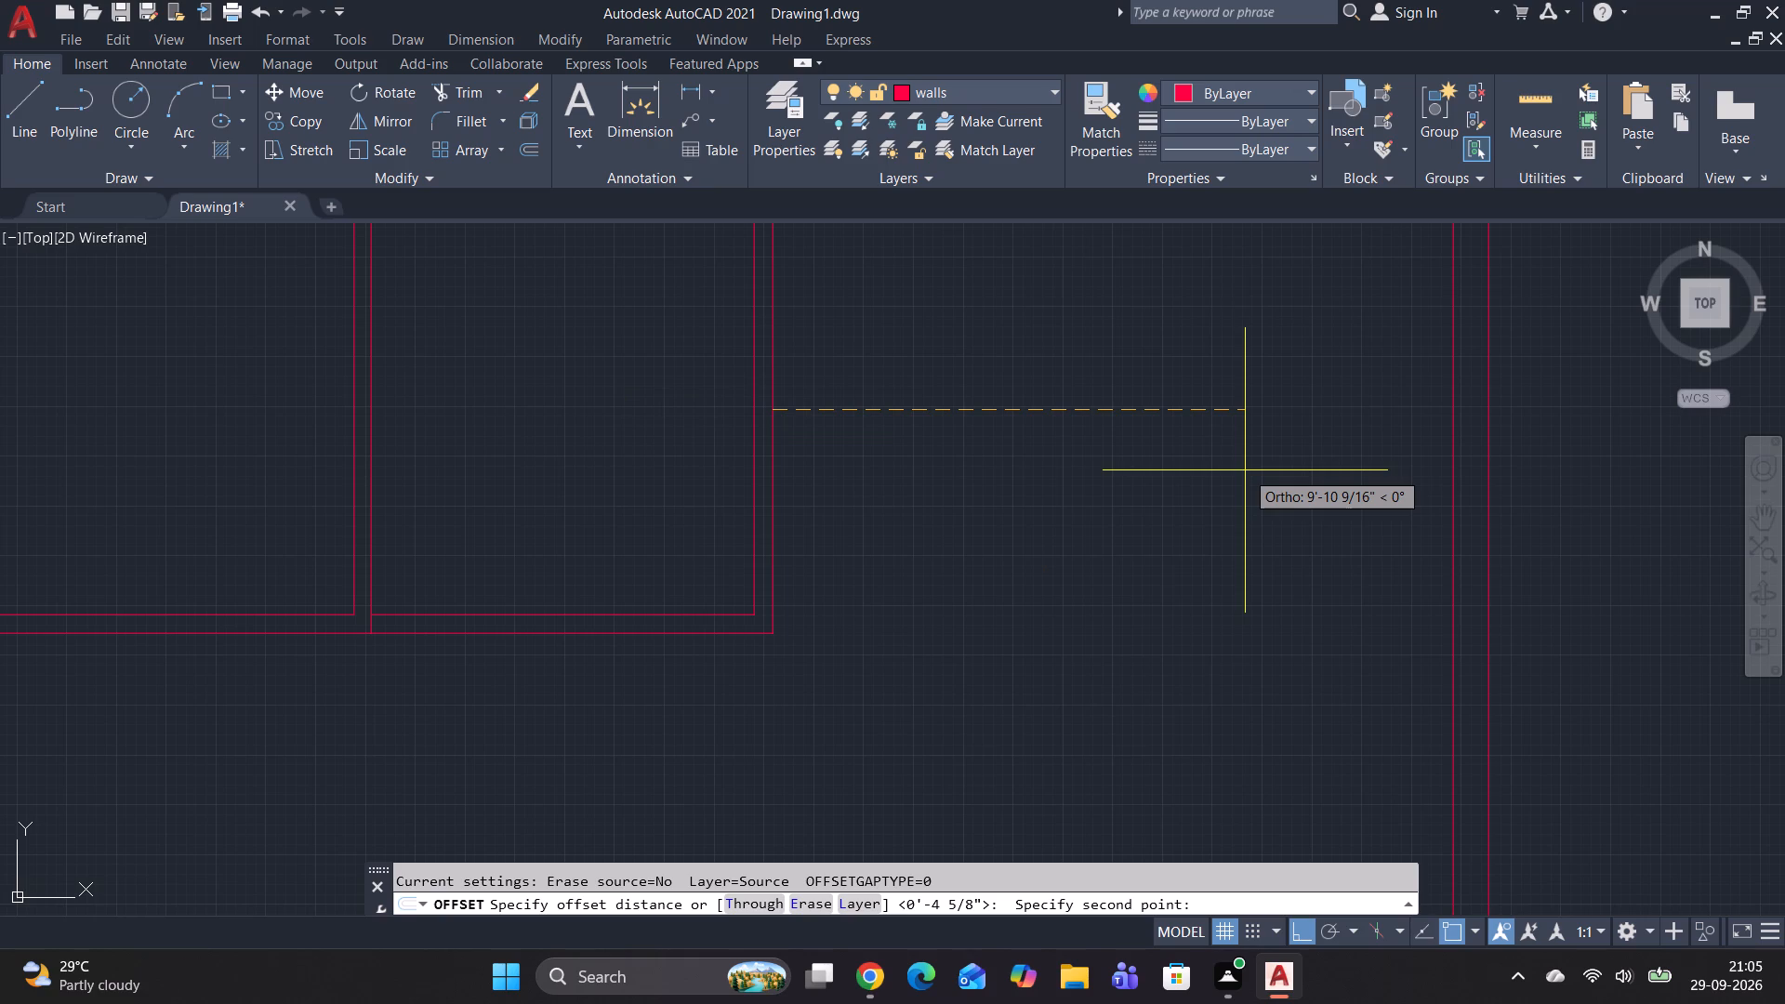
key(8)
key(apostrophe)
key(Return)
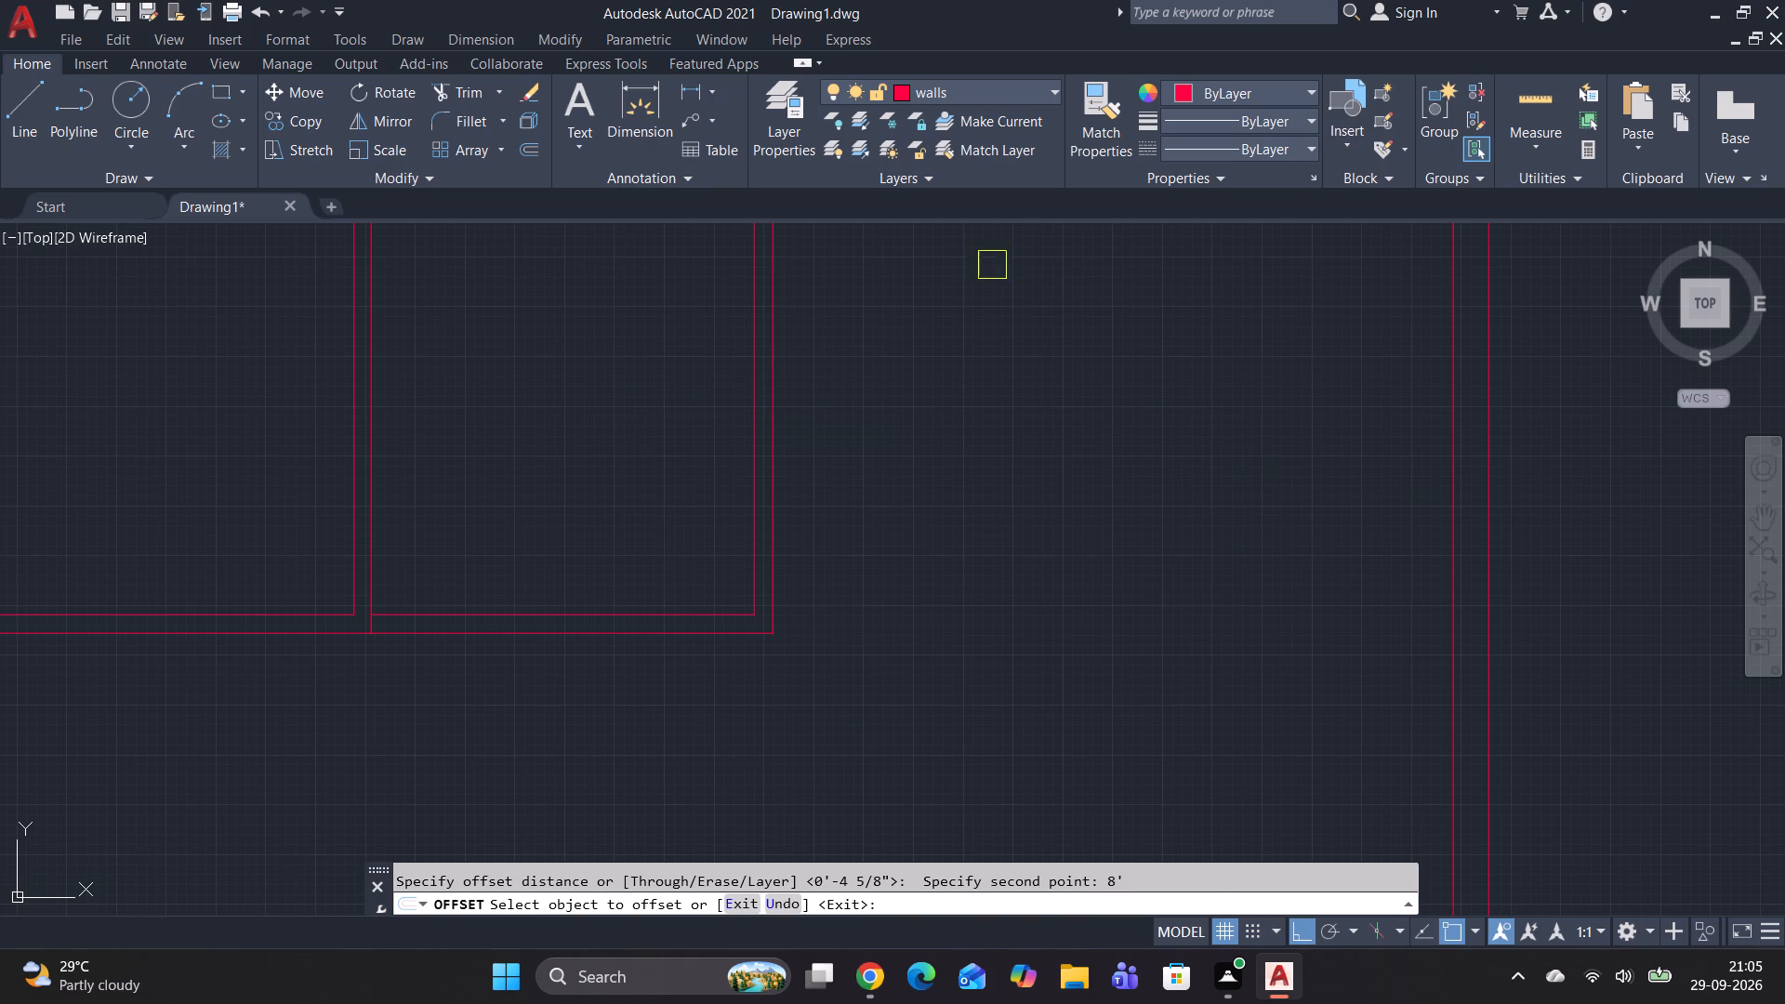
drag(782, 469, 791, 469)
click(1060, 474)
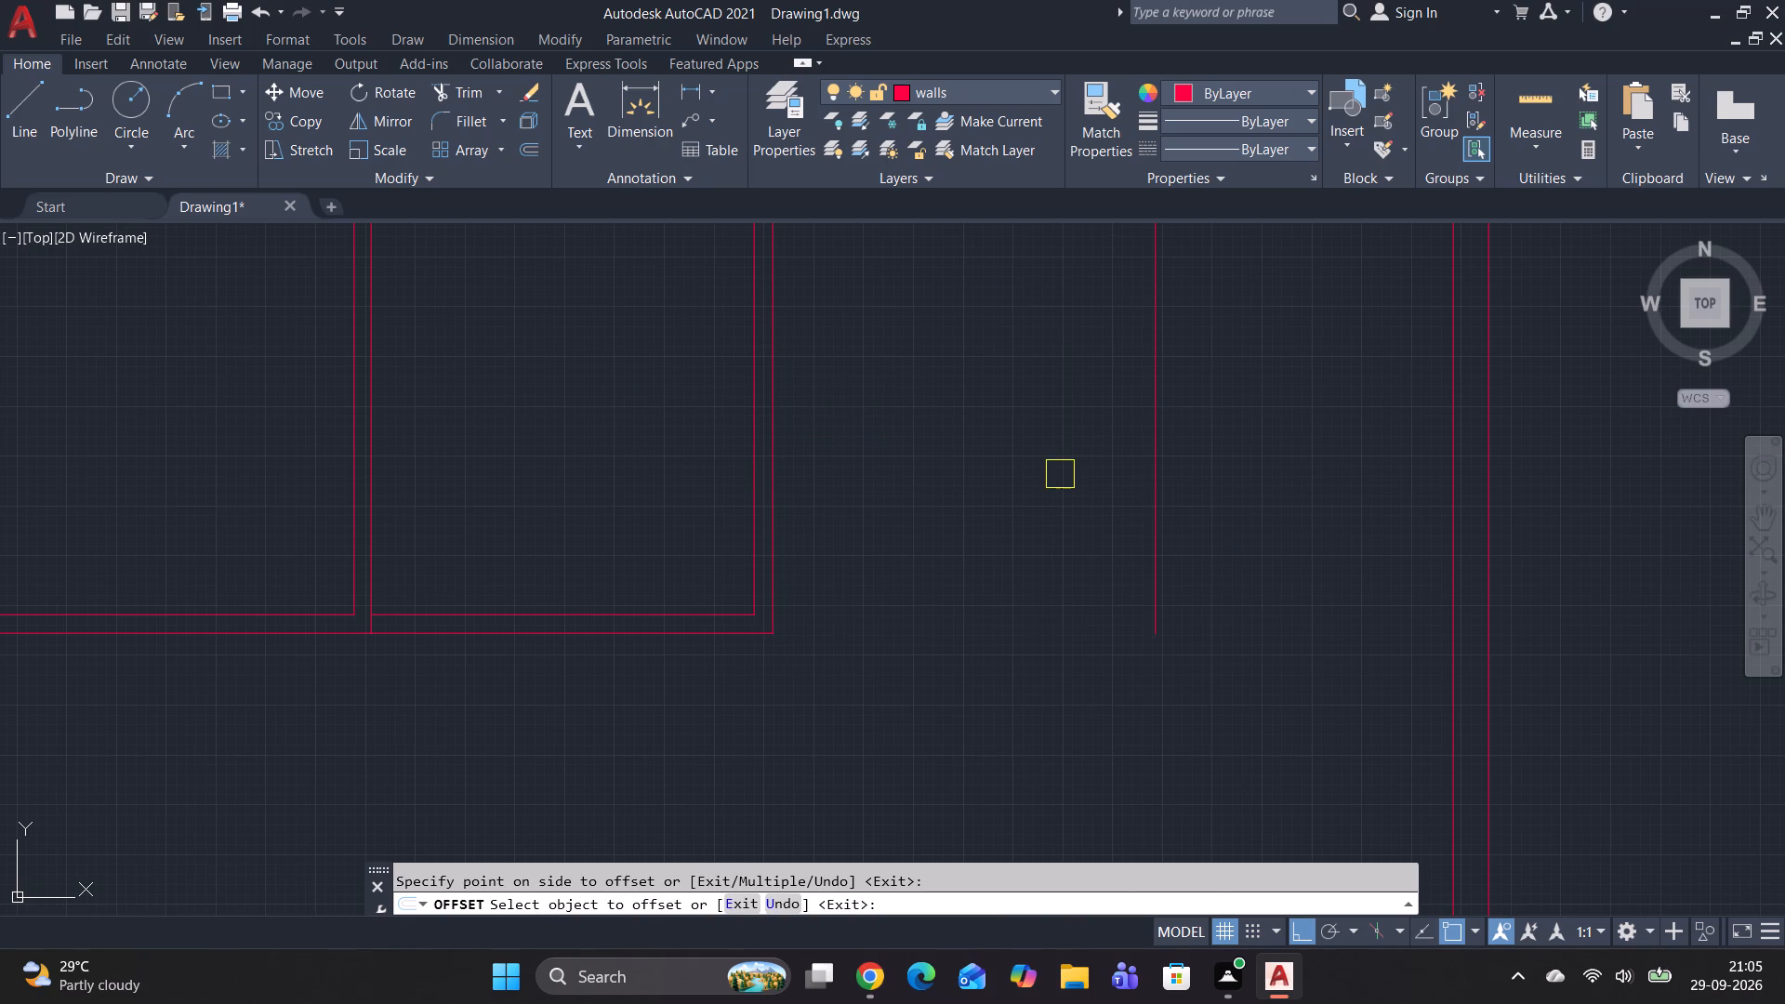
key(Escape)
key(Escape)
key(Escape)
key(Escape)
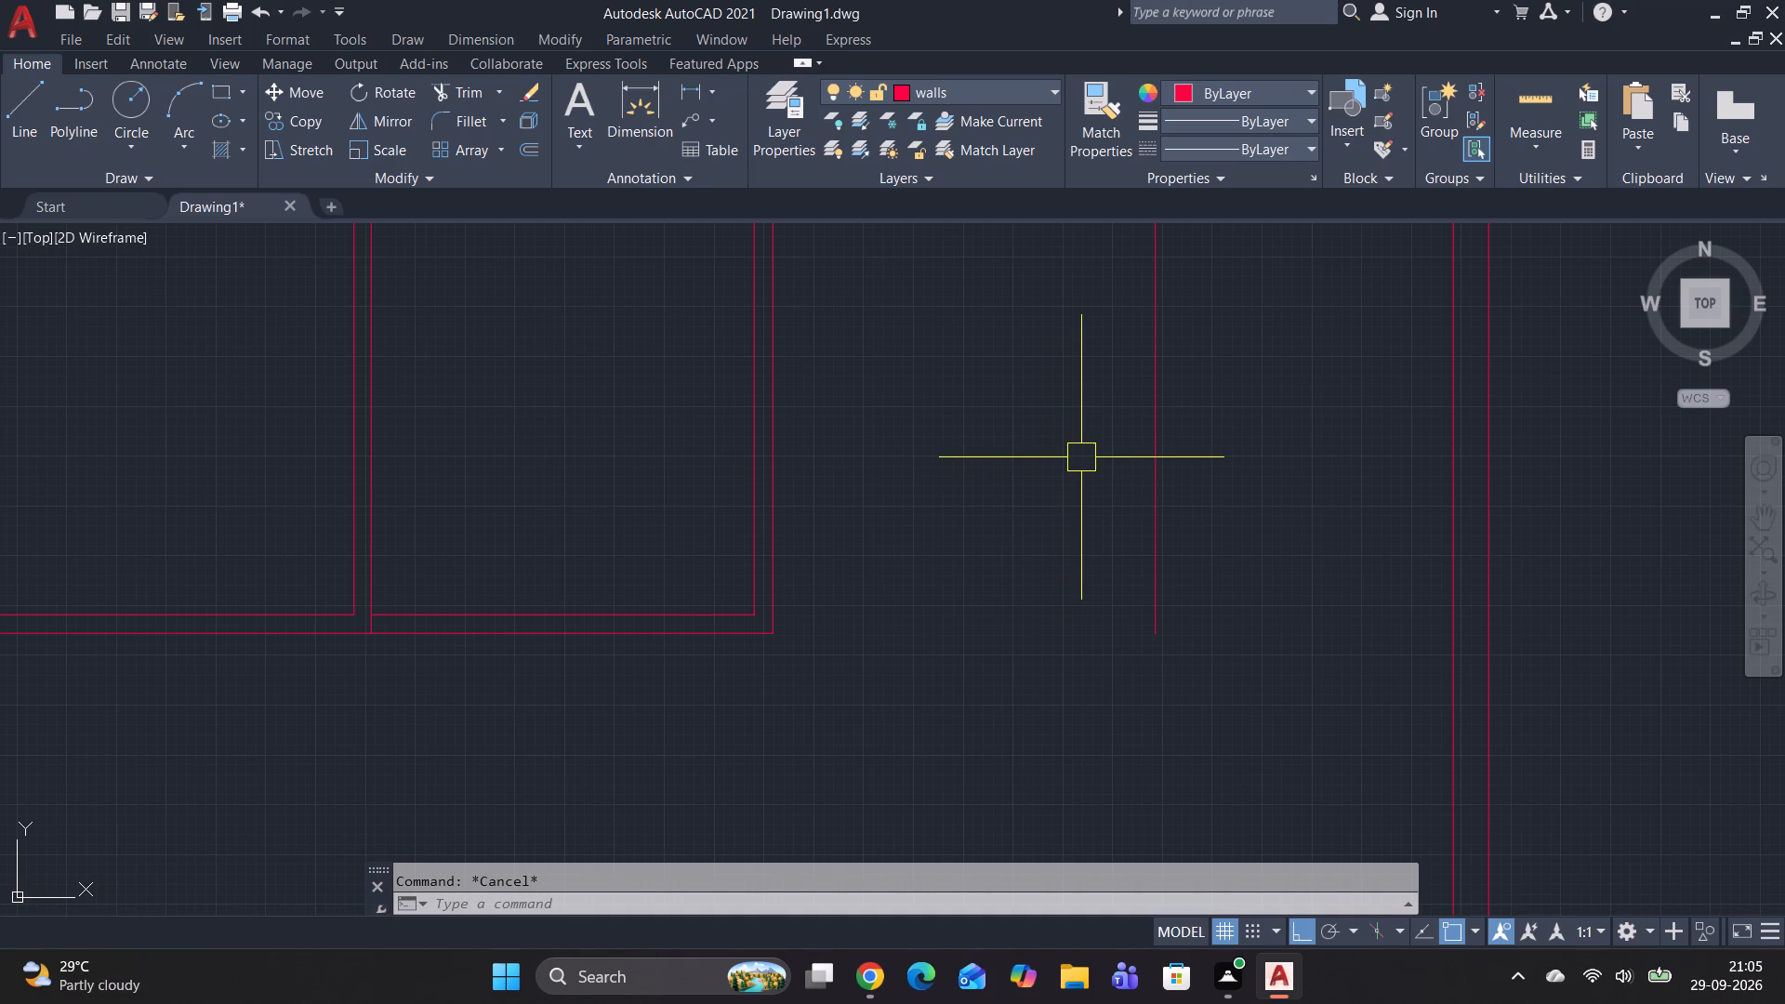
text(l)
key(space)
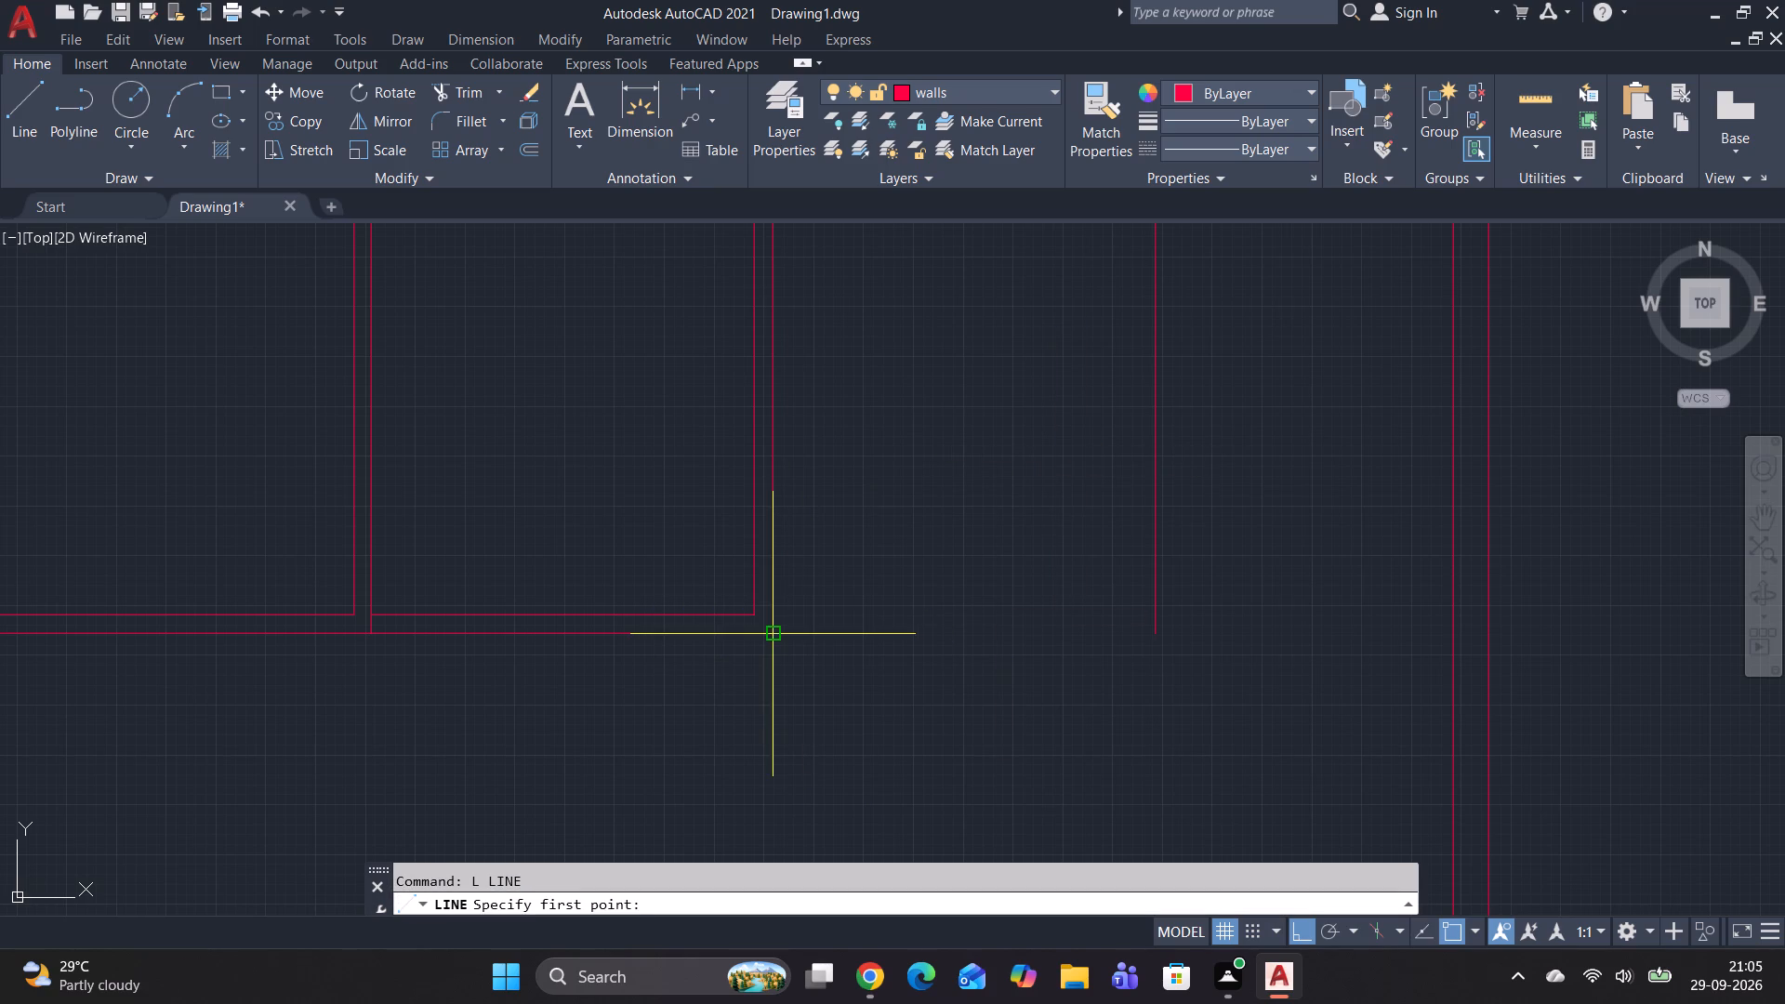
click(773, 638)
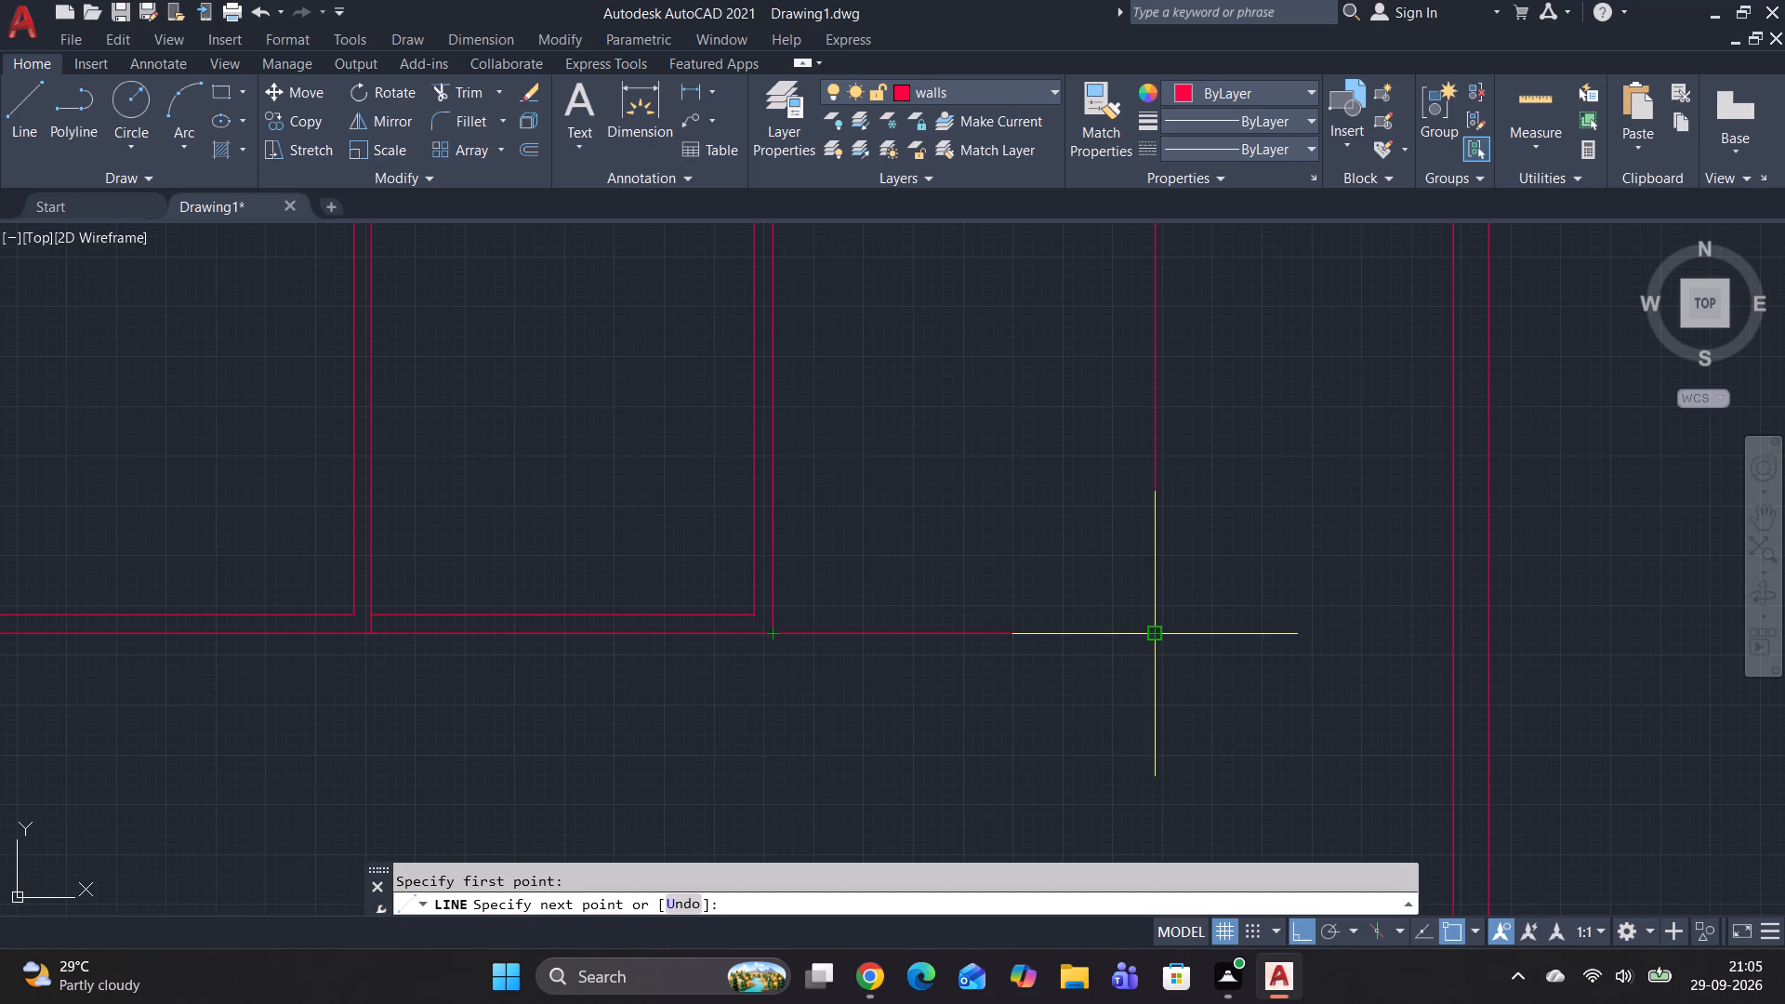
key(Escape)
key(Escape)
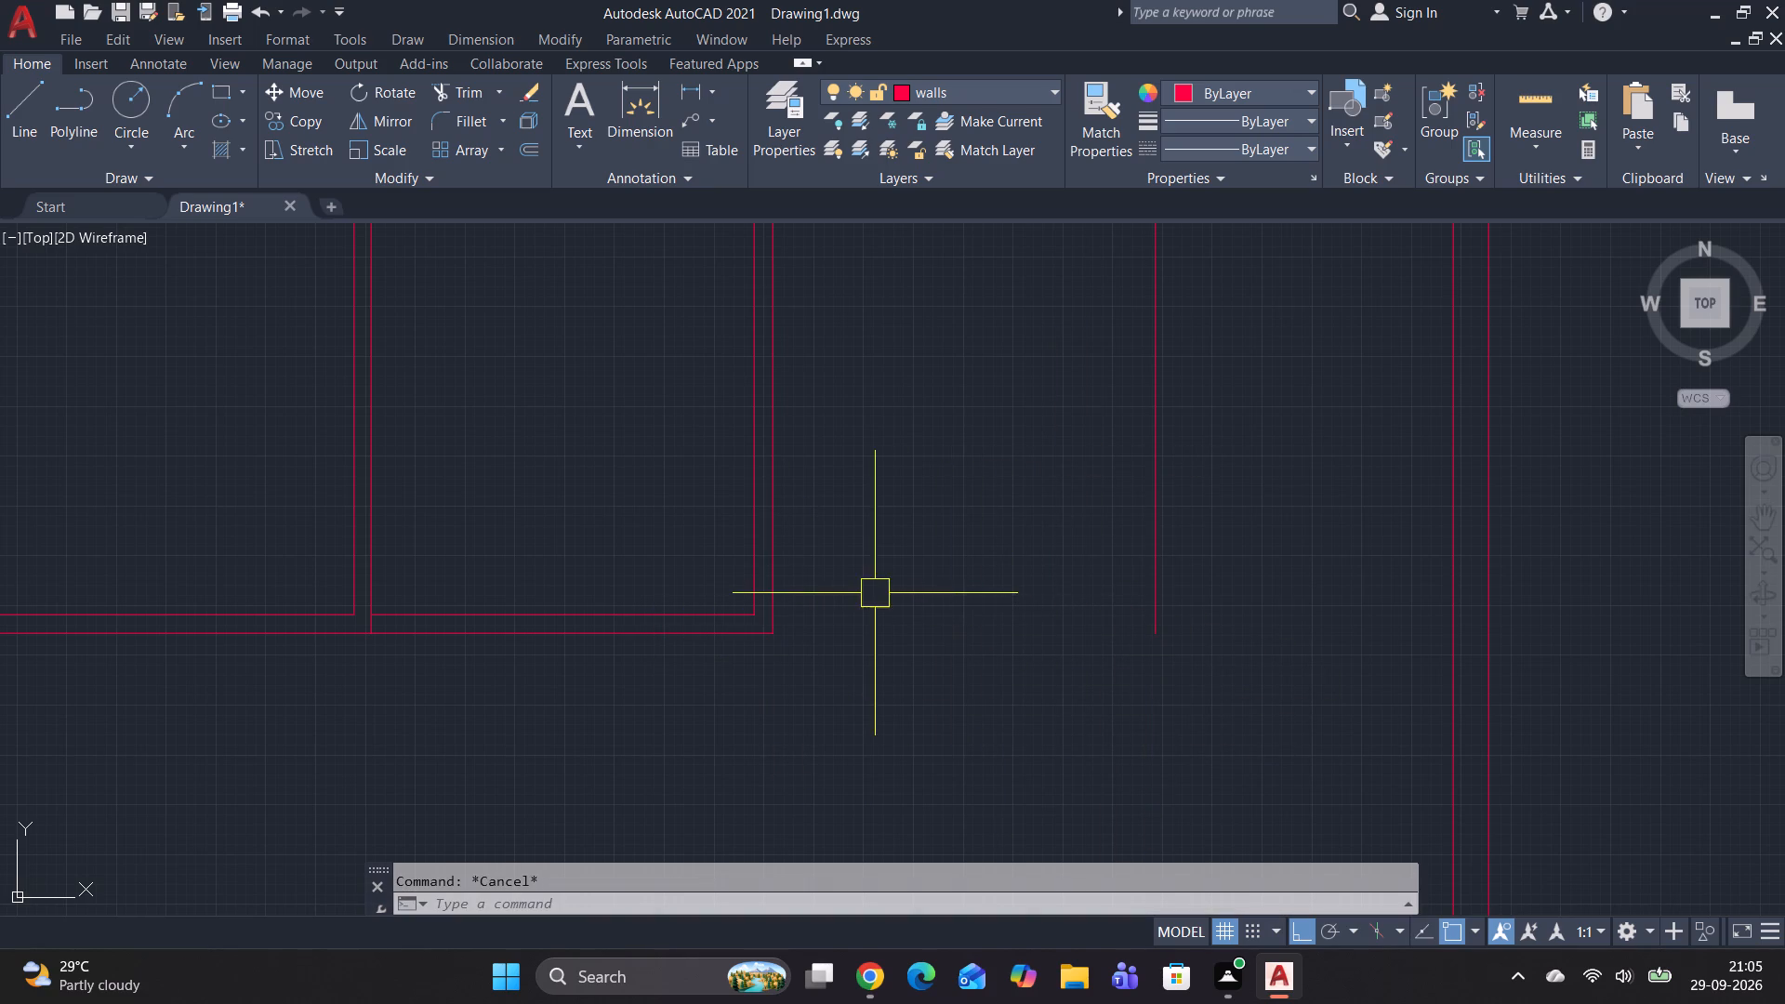
Draw the third room's bottom line from the second room's right-hand partition across to the vertical line 8' away.
key(l)
key(space)
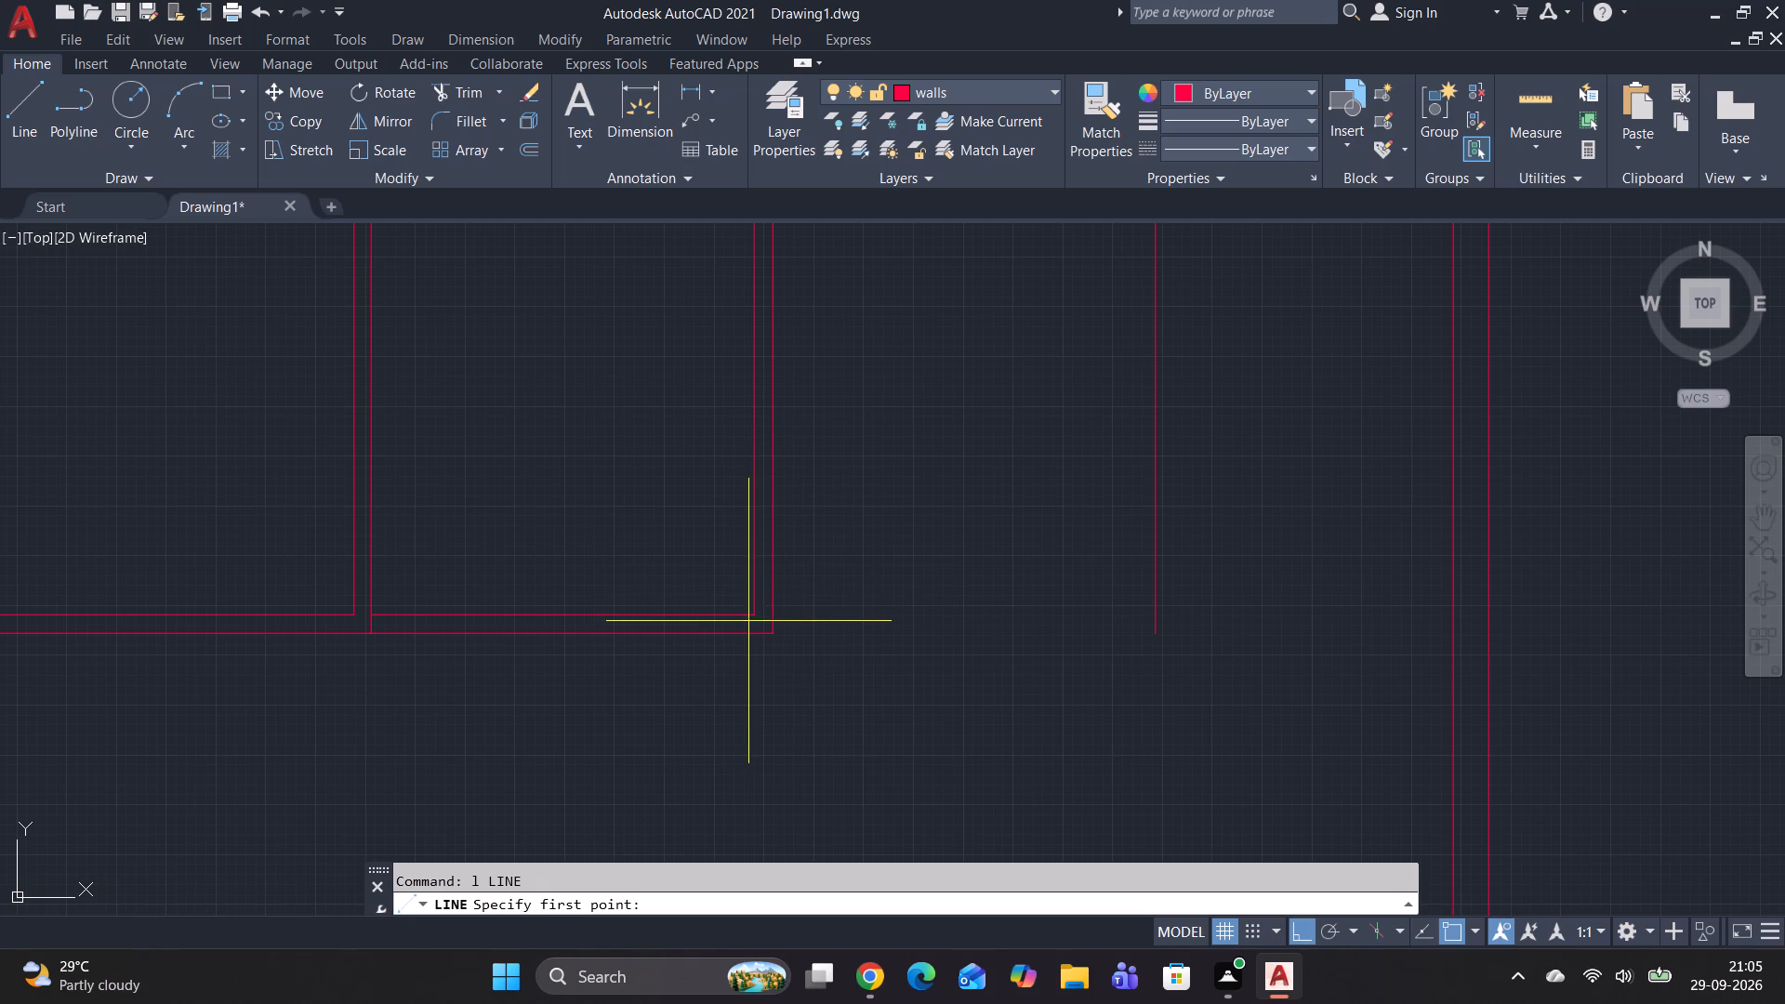
click(774, 616)
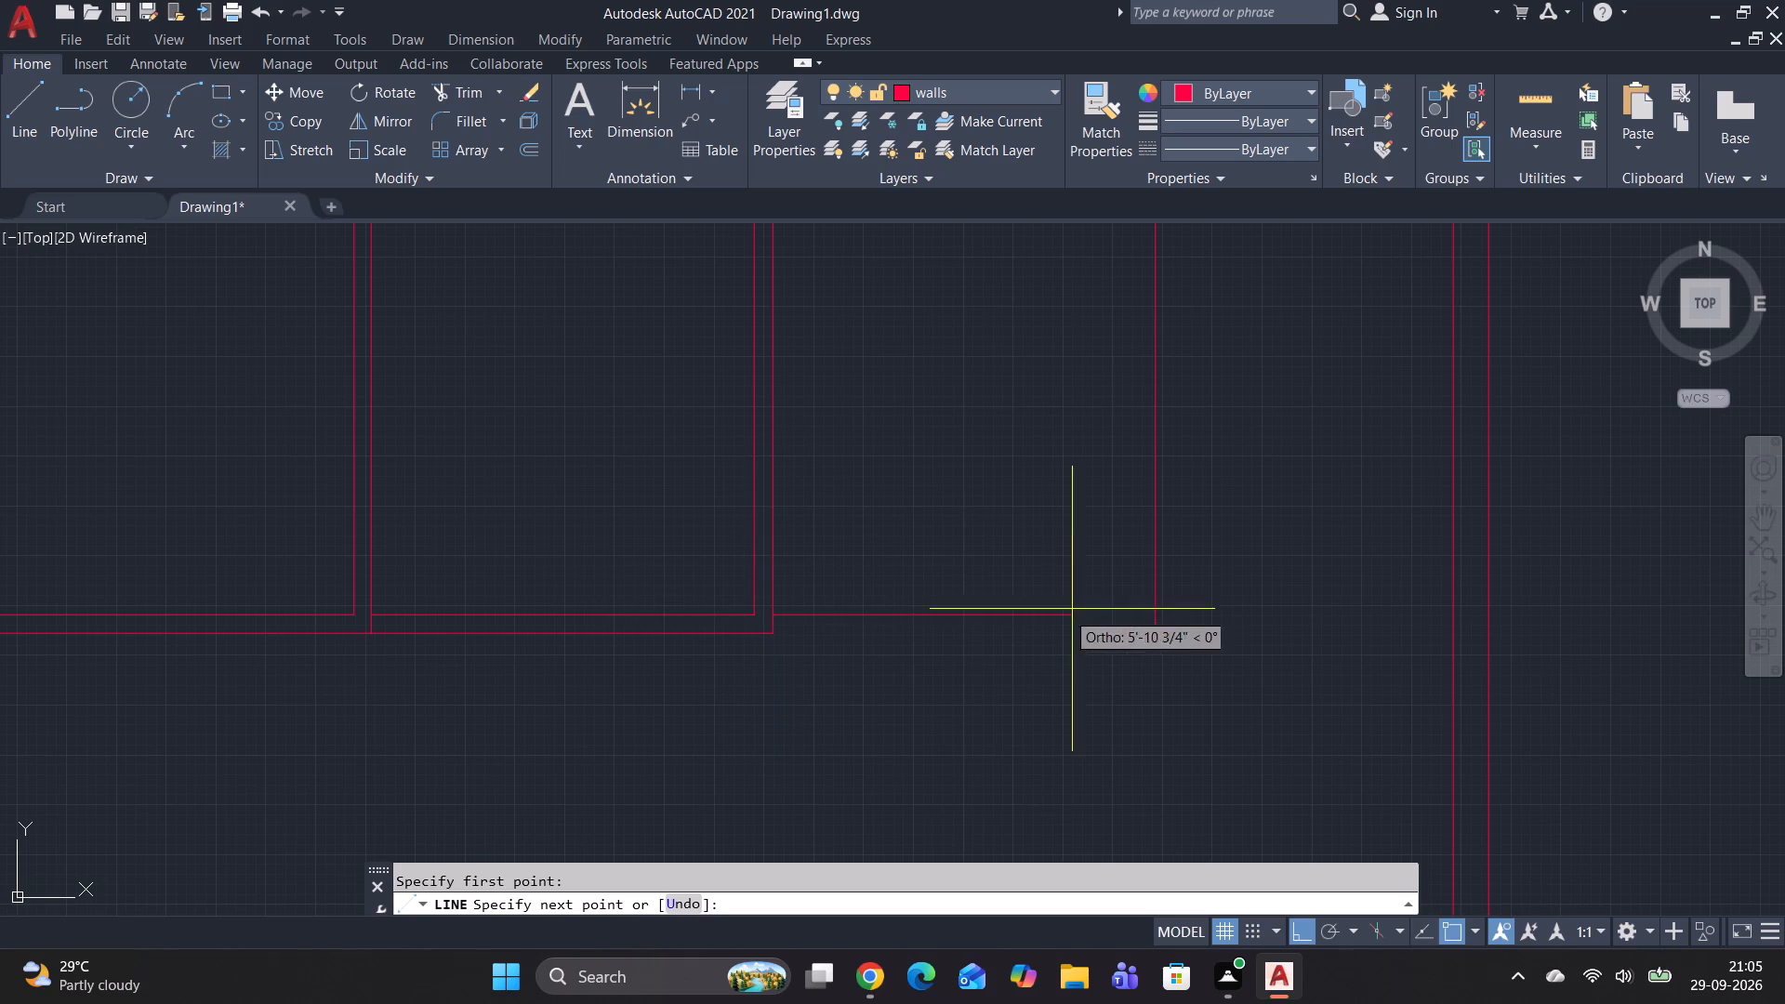
click(1154, 612)
key(Escape)
key(Escape)
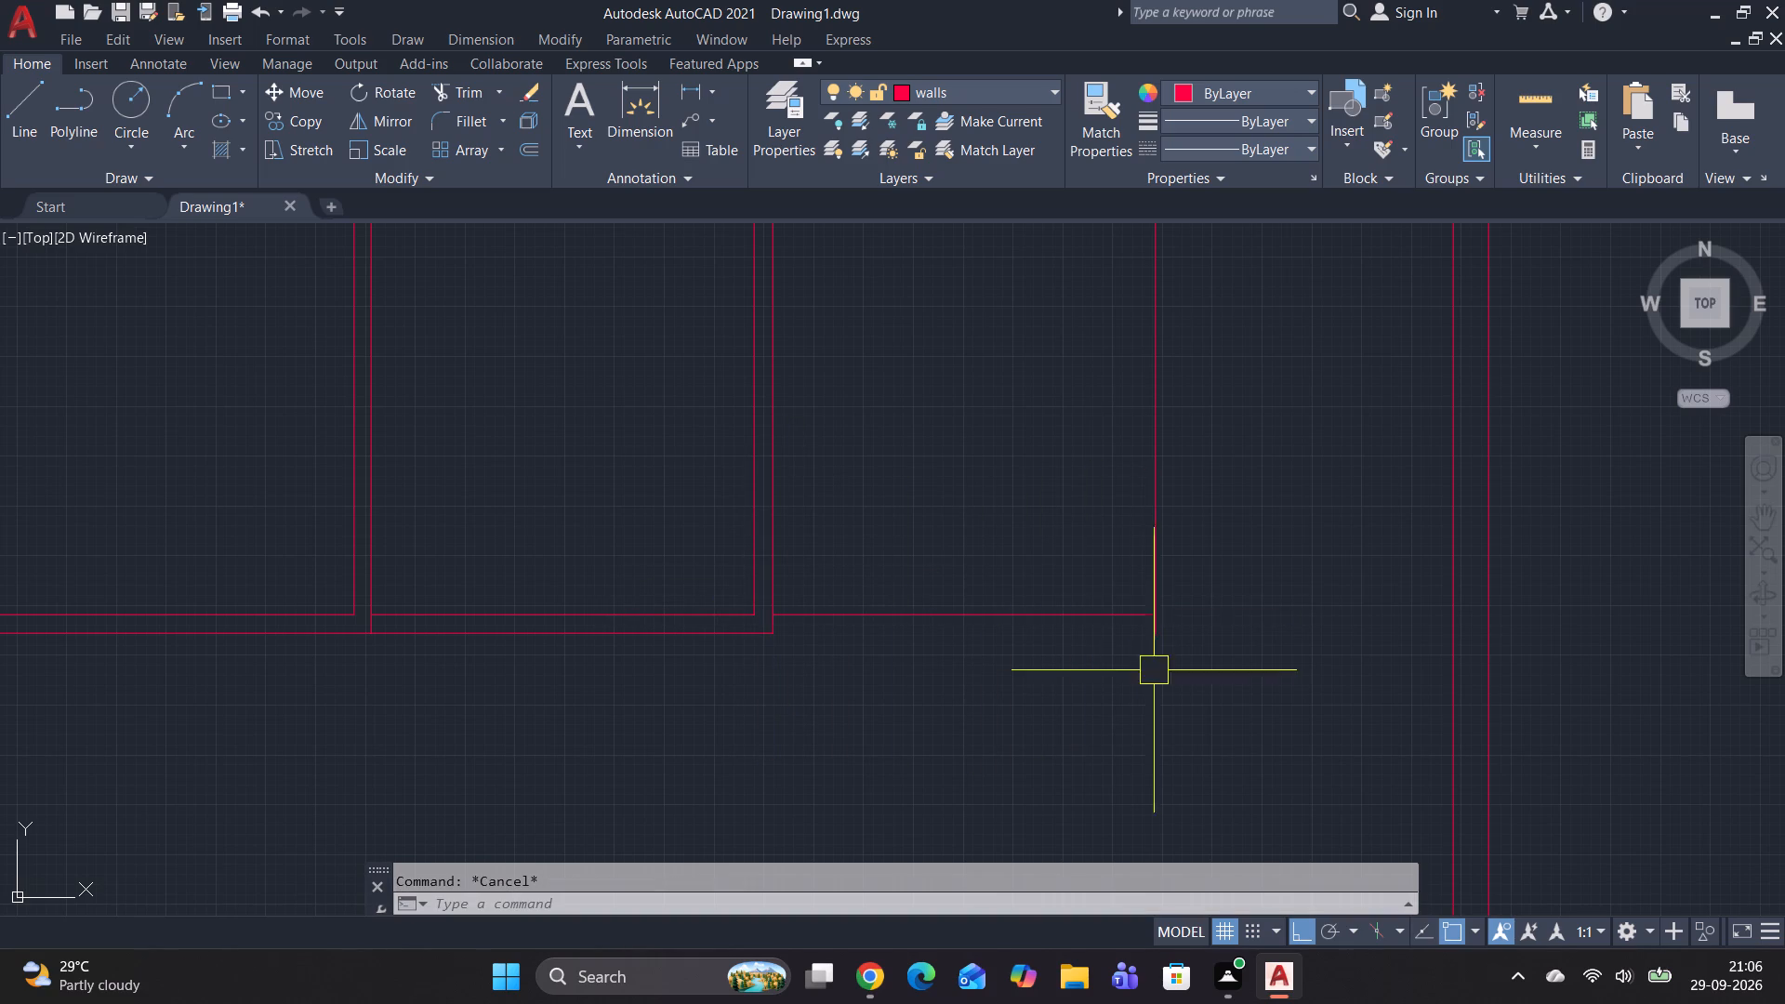
key(Escape)
key(Escape)
key(Escape)
Offset the third room's bottom line 4.6" downward.
text(of)
key(space)
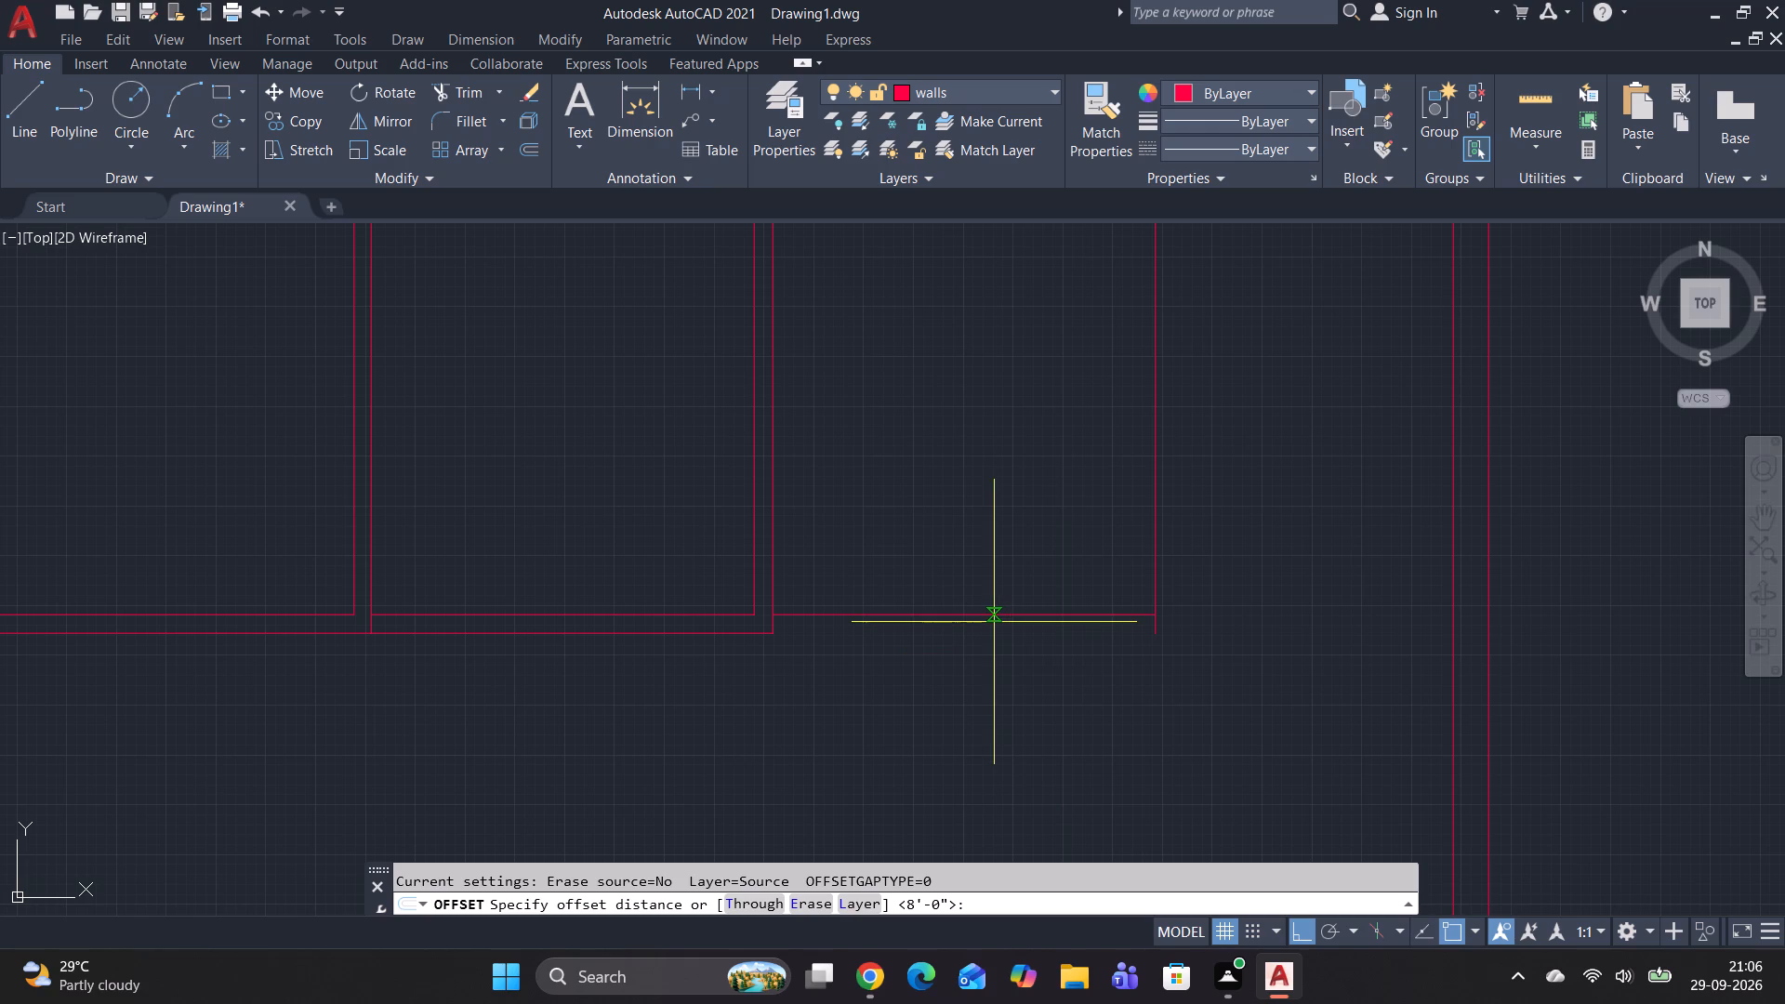
click(983, 610)
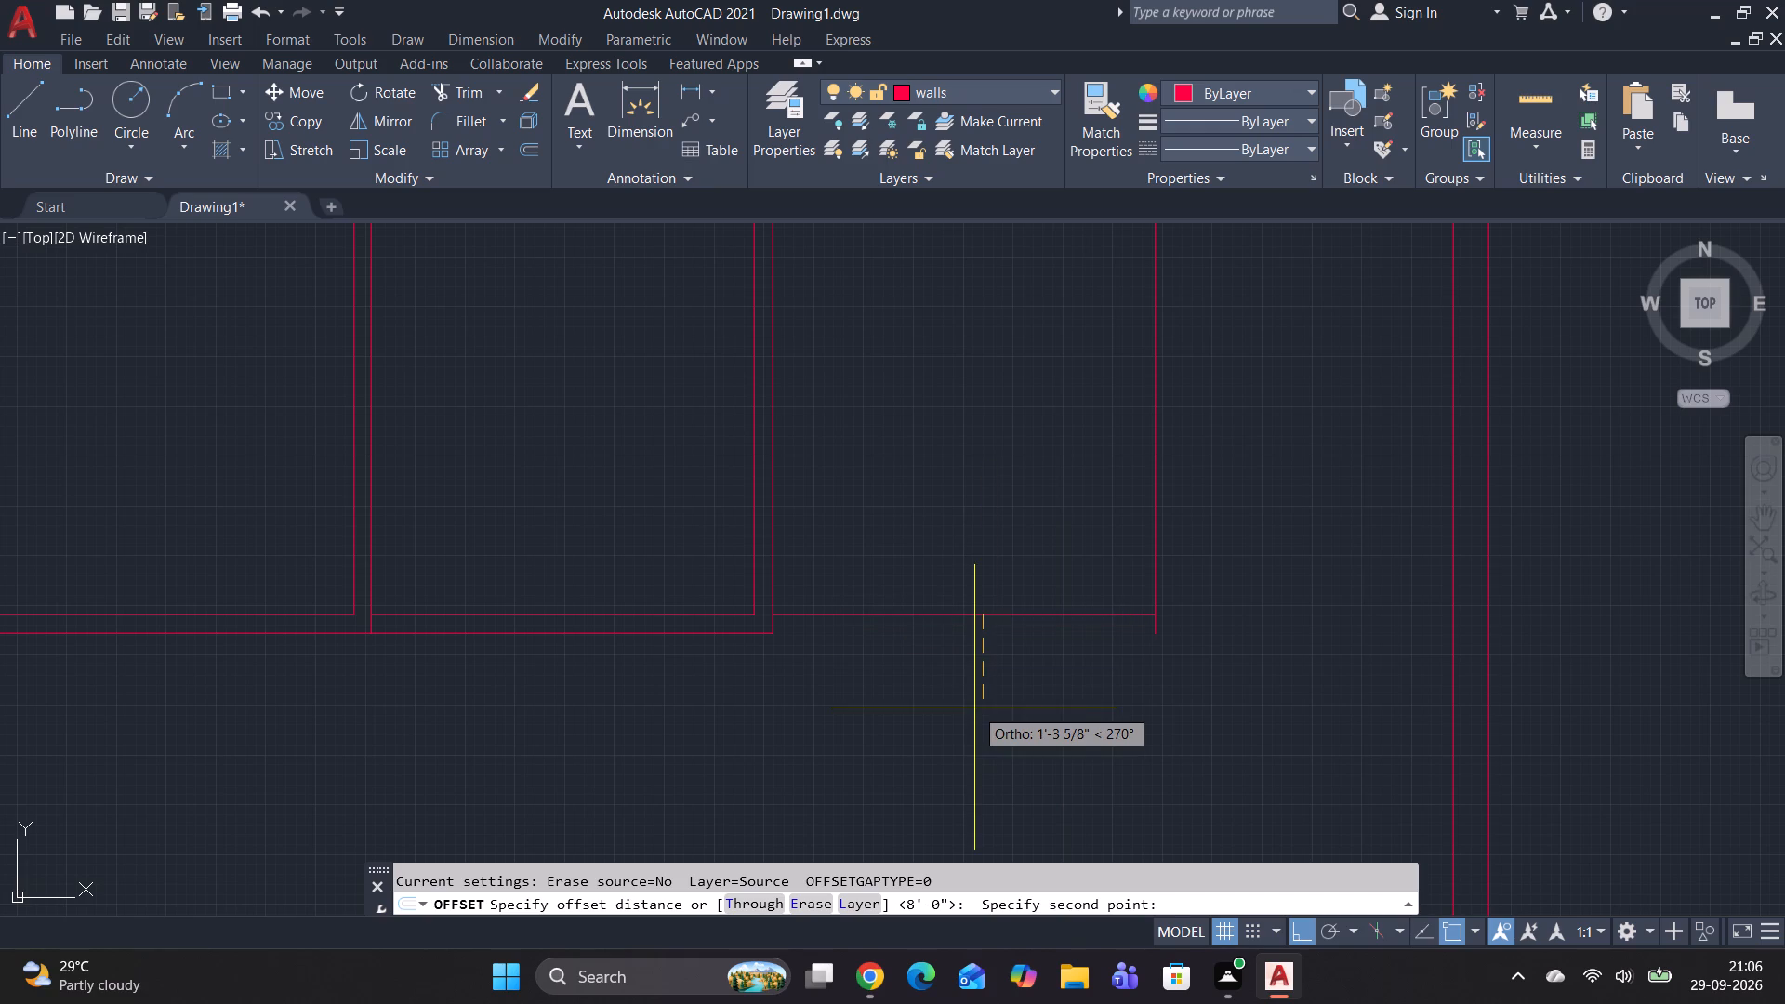
text(4r)
key(BackSpace)
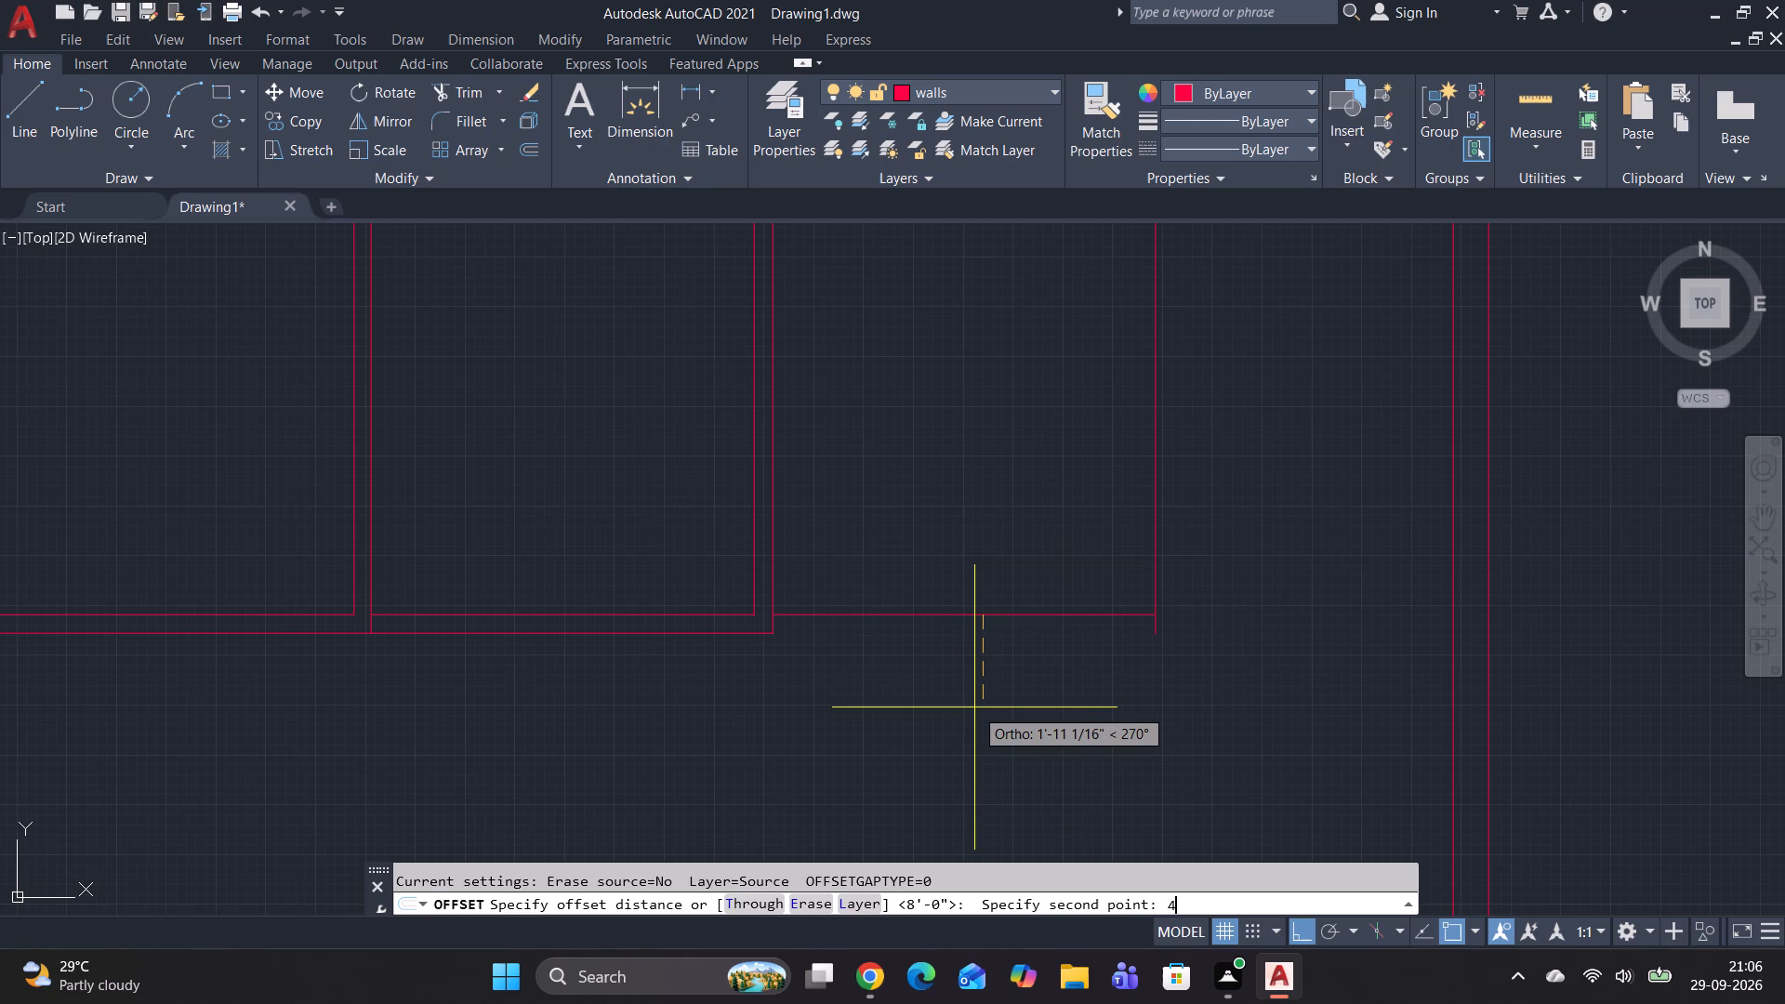
text(.6)
key(shift+quotedbl)
key(Return)
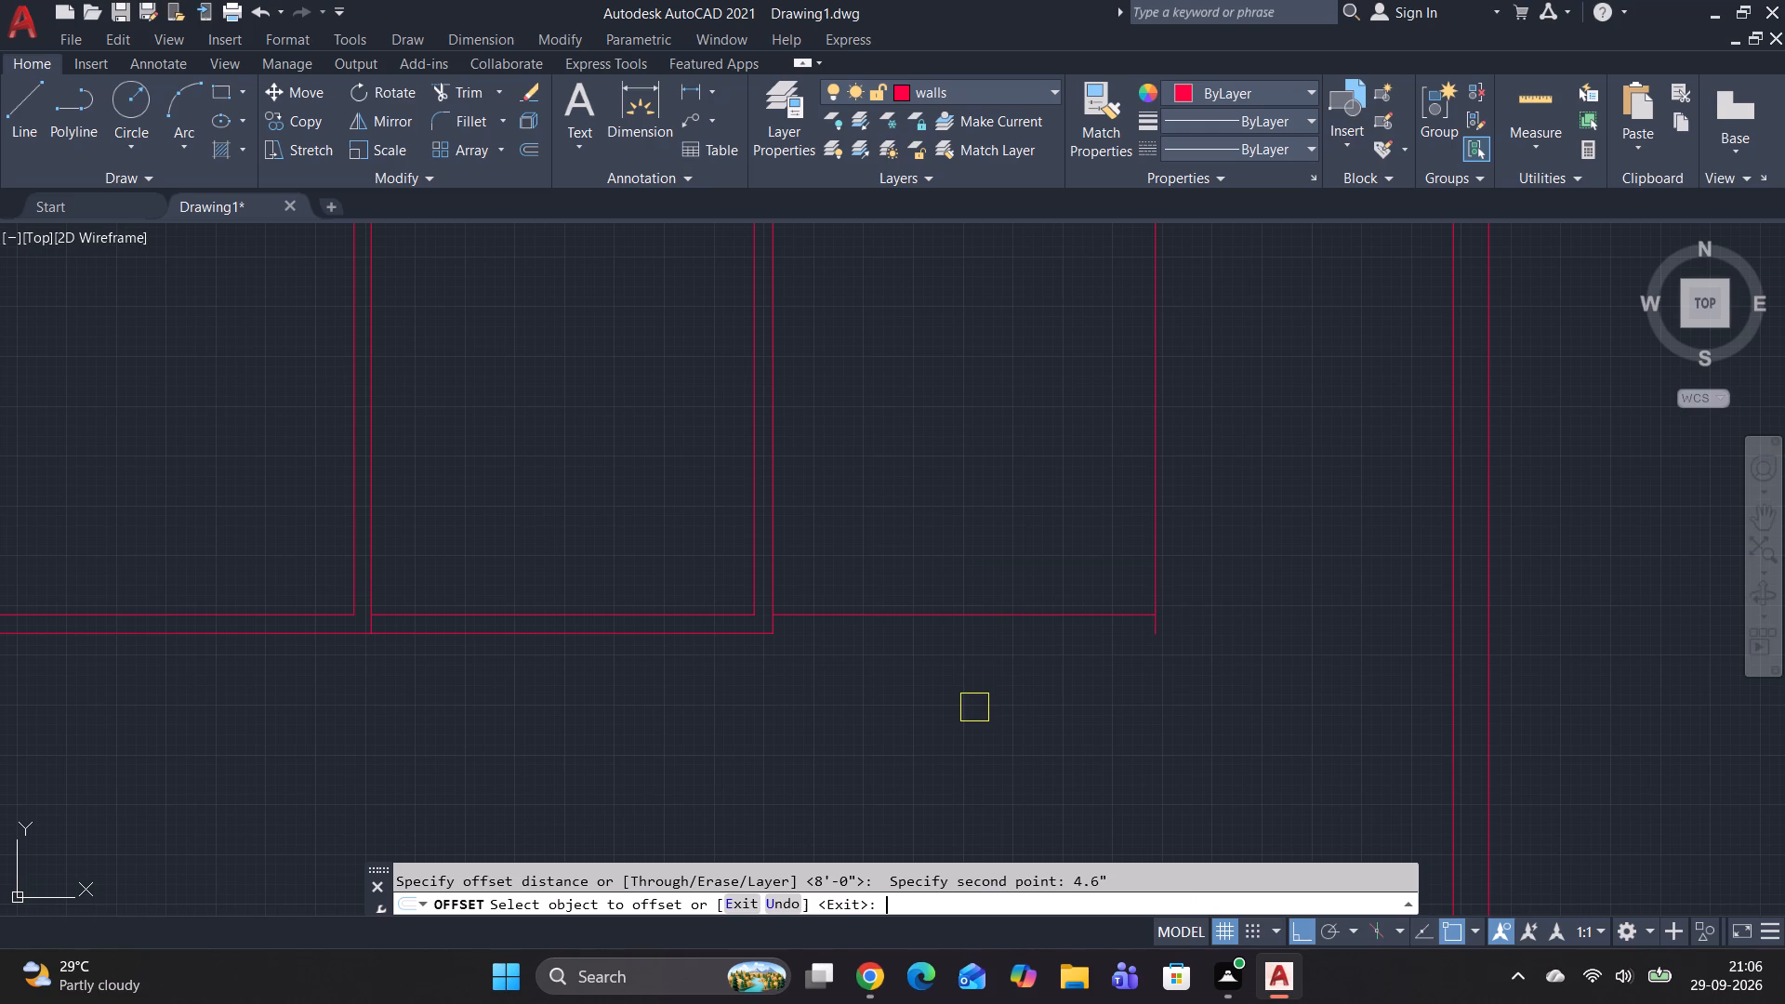
click(1030, 618)
click(1009, 659)
Offset the third room's right-hand vertical line to the right by the same 4.6" distance.
click(1157, 530)
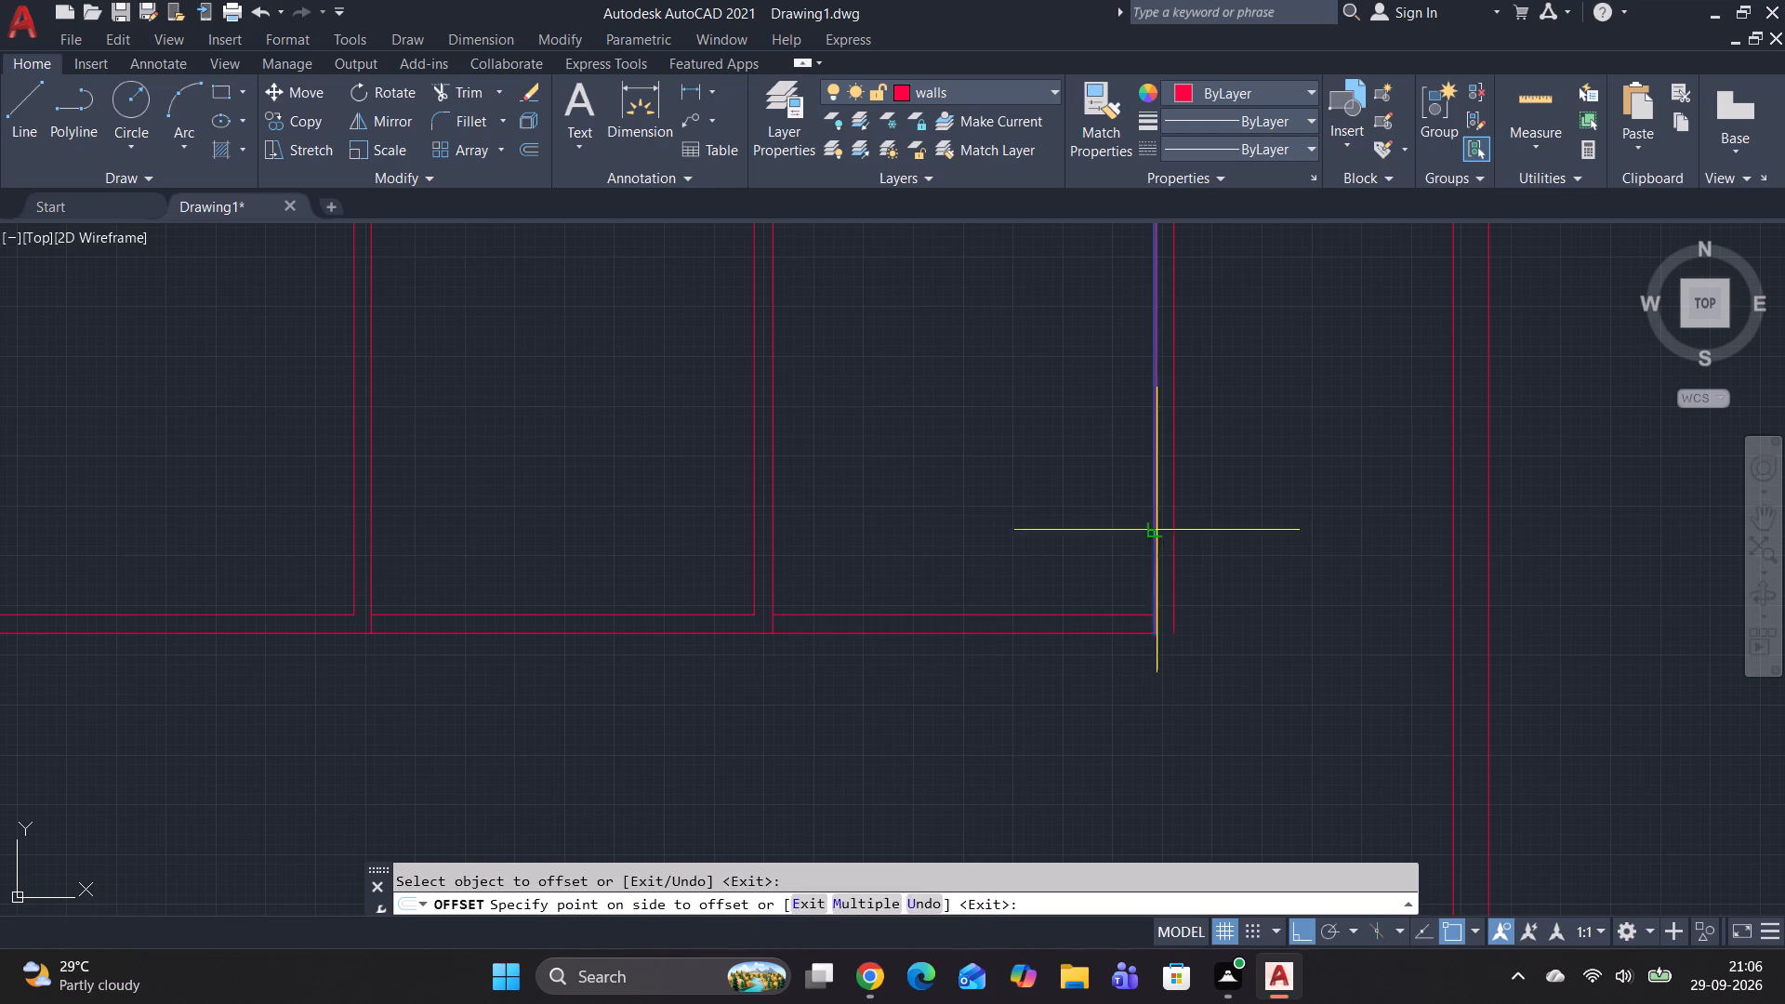
click(1279, 495)
key(Escape)
key(Escape)
key(Escape)
key(Escape)
Fillet the two offset lines to join them at the third room's lower-right outer corner.
text(f)
key(space)
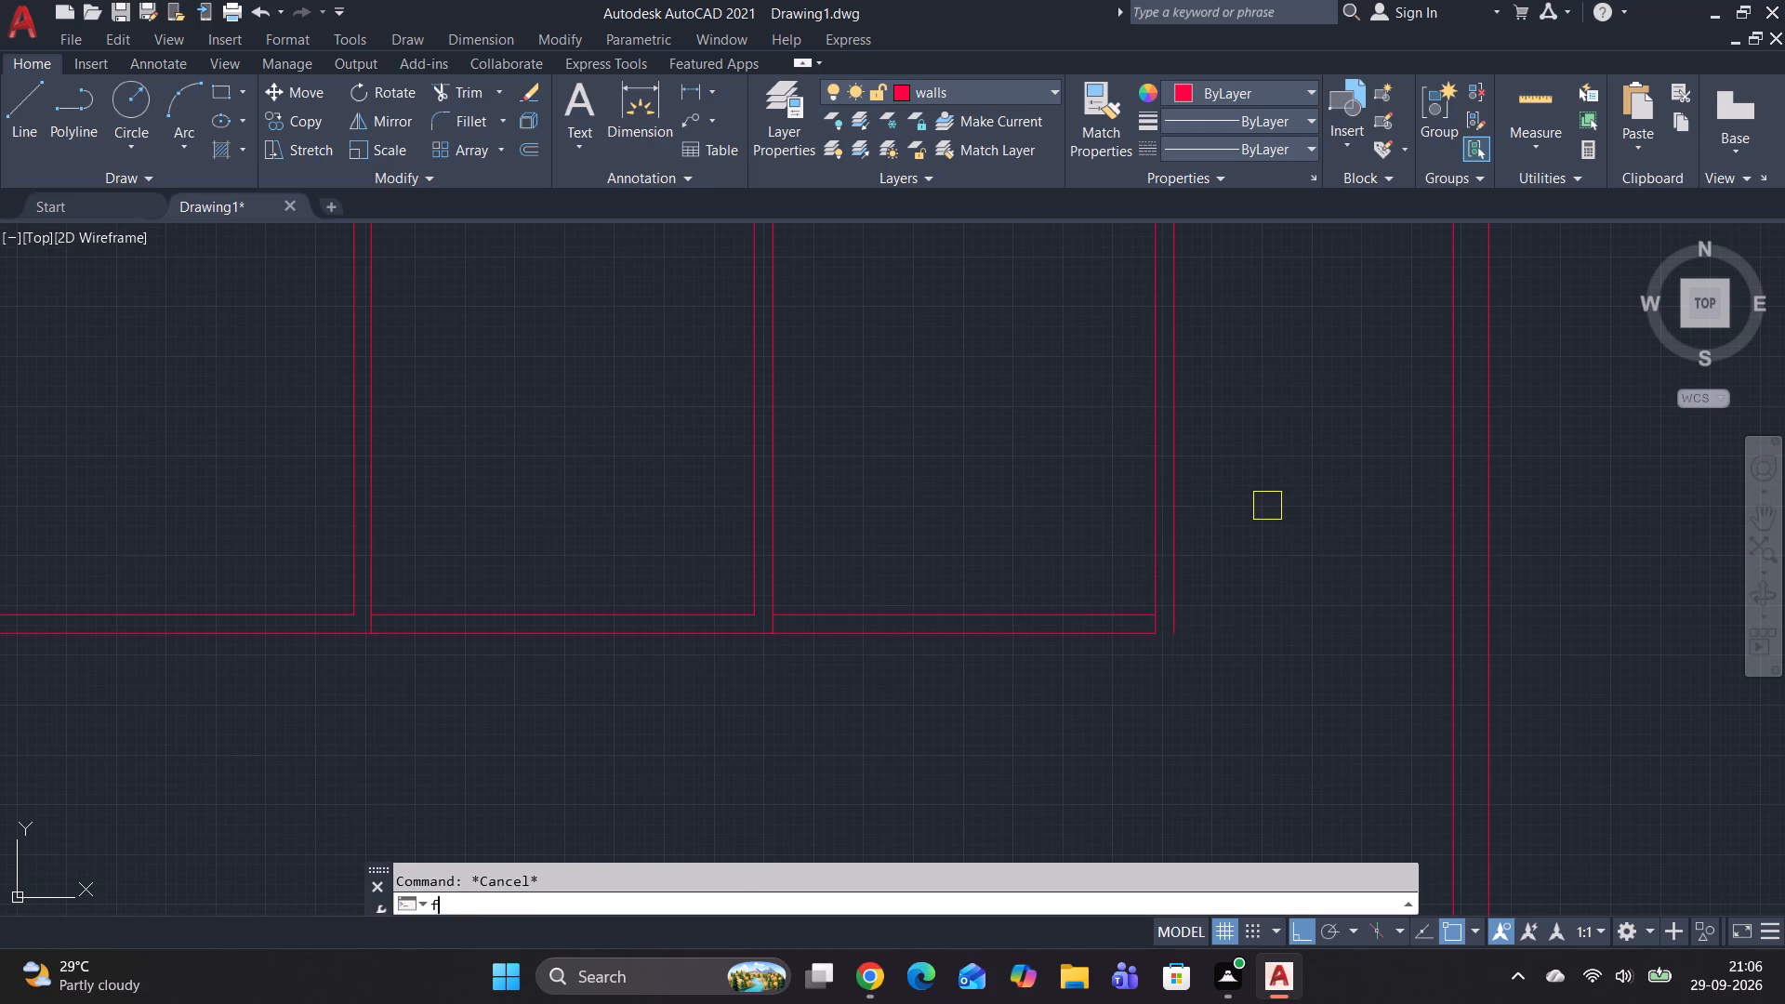
click(1183, 597)
click(1140, 641)
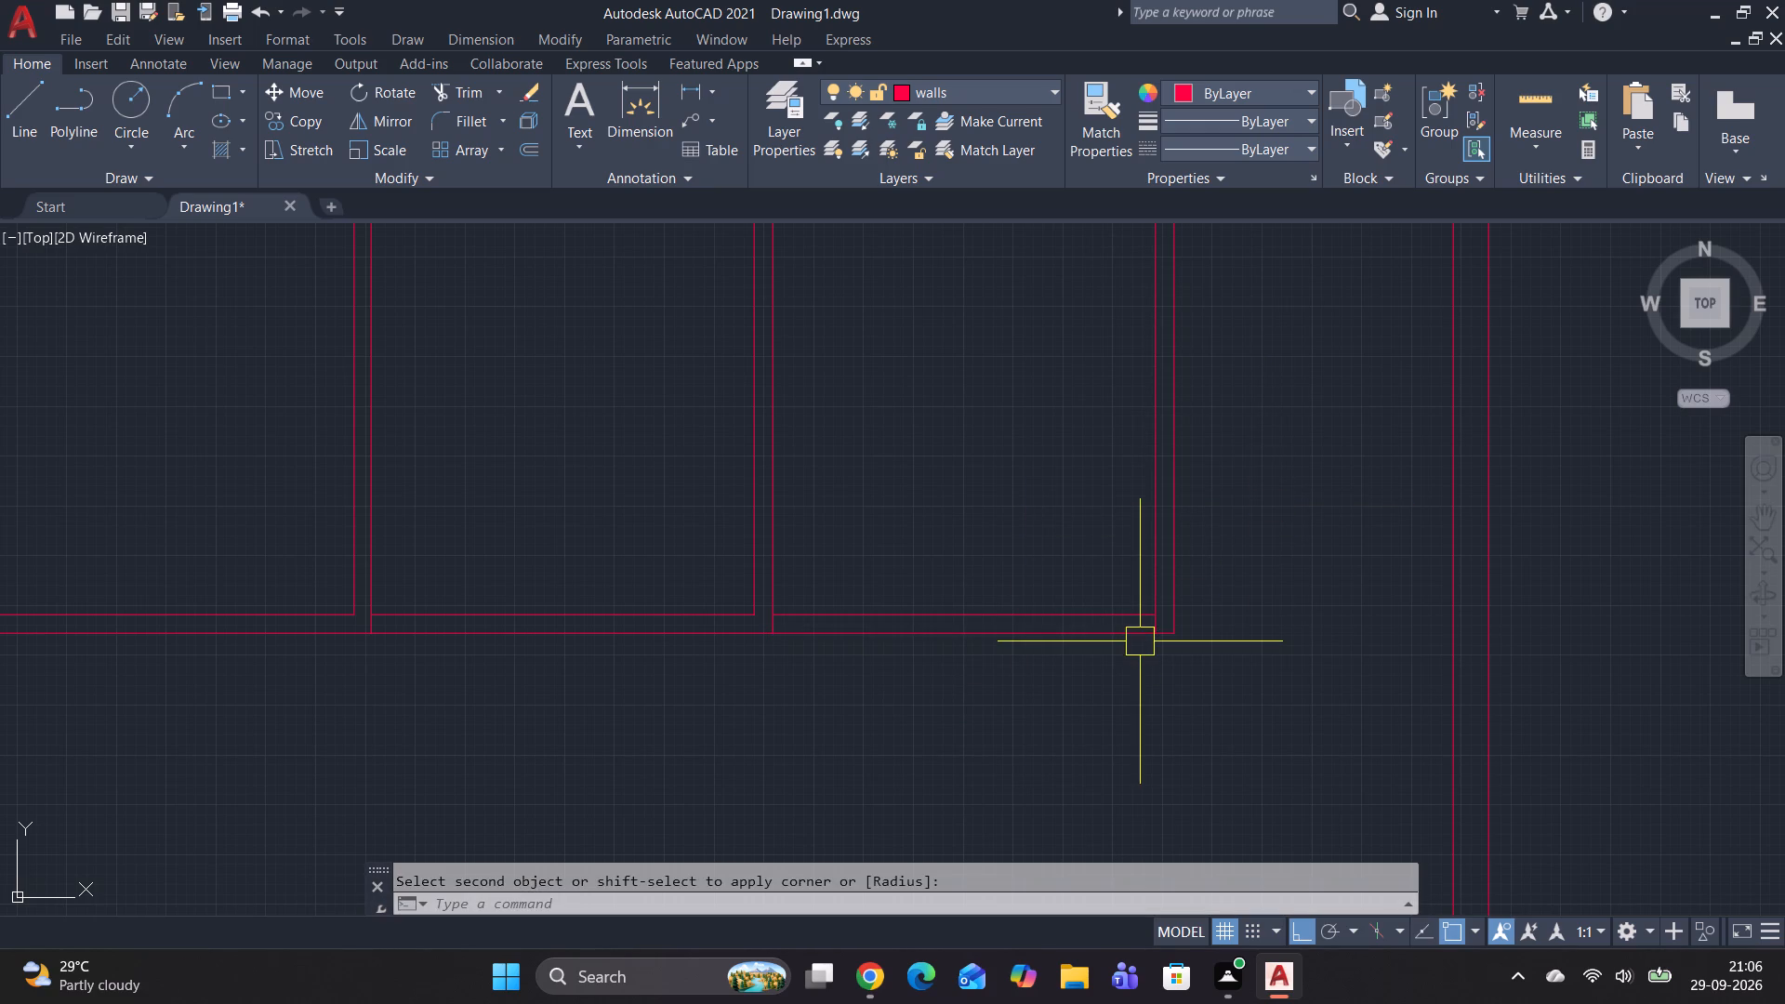
key(Escape)
key(Escape)
Trim the inner vertical line's stub that extends below the third room's bottom line at its lower-right corner.
text(tr)
key(space)
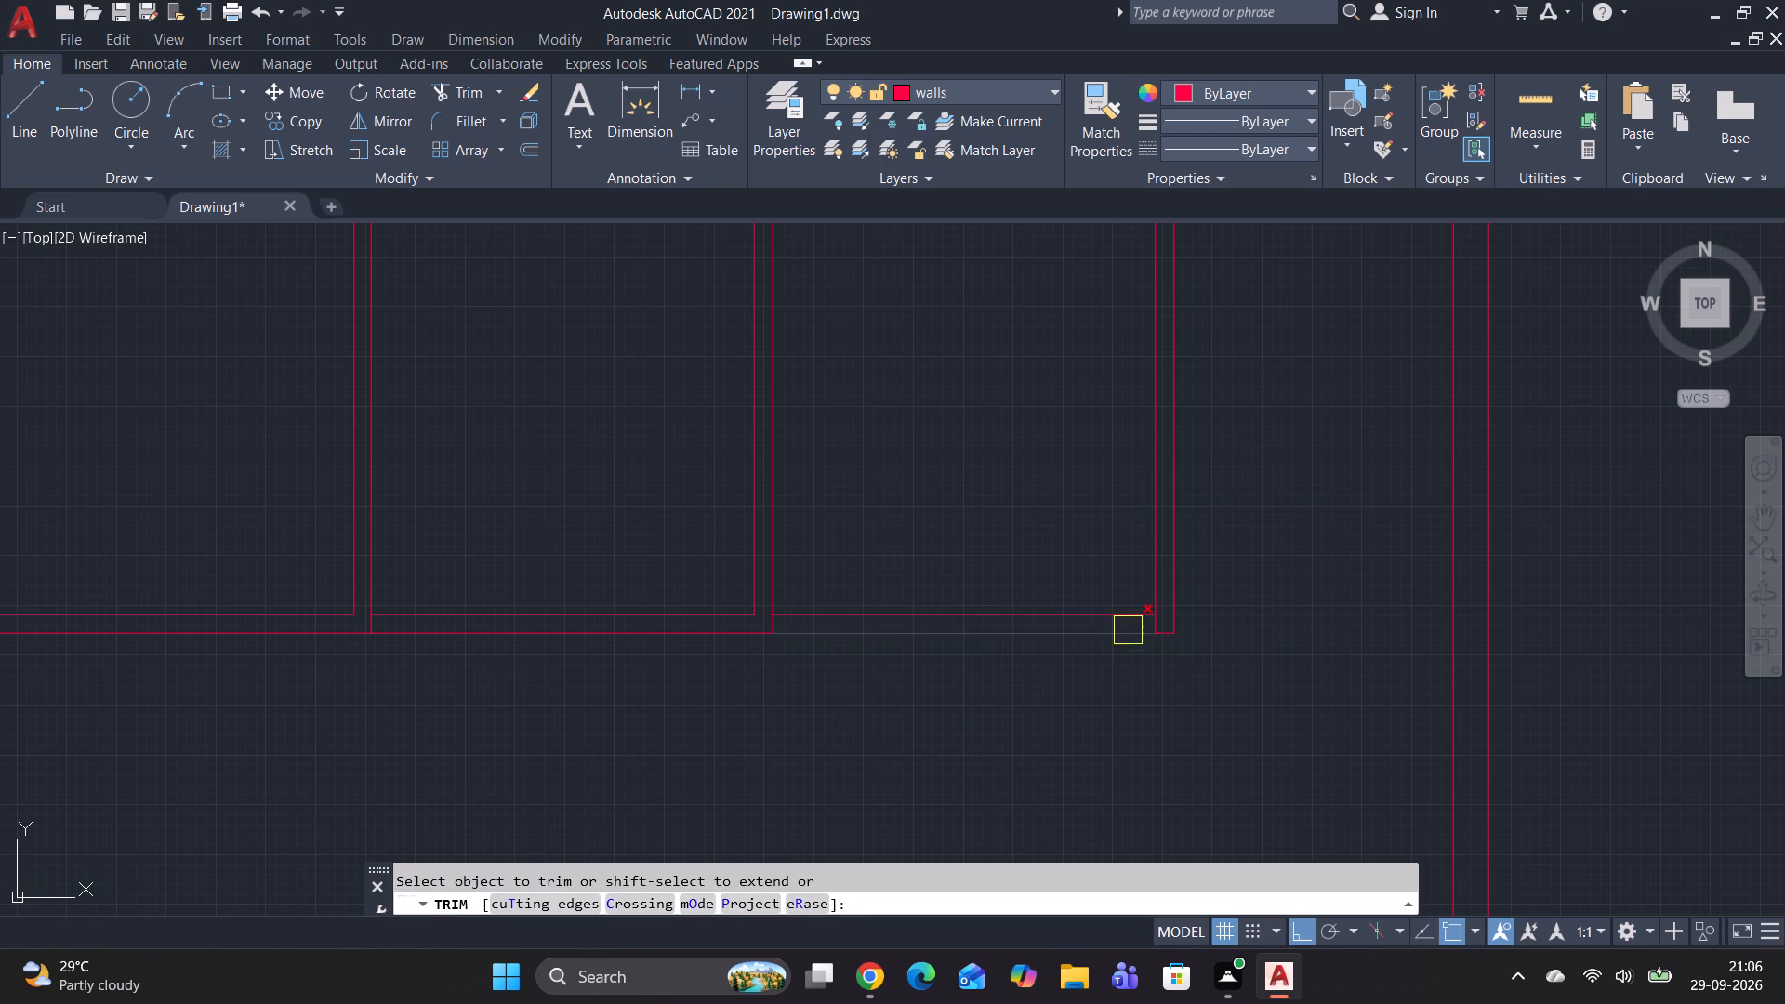
scroll(1129, 626, up, 2)
click(1192, 624)
scroll(1192, 624, down, 3)
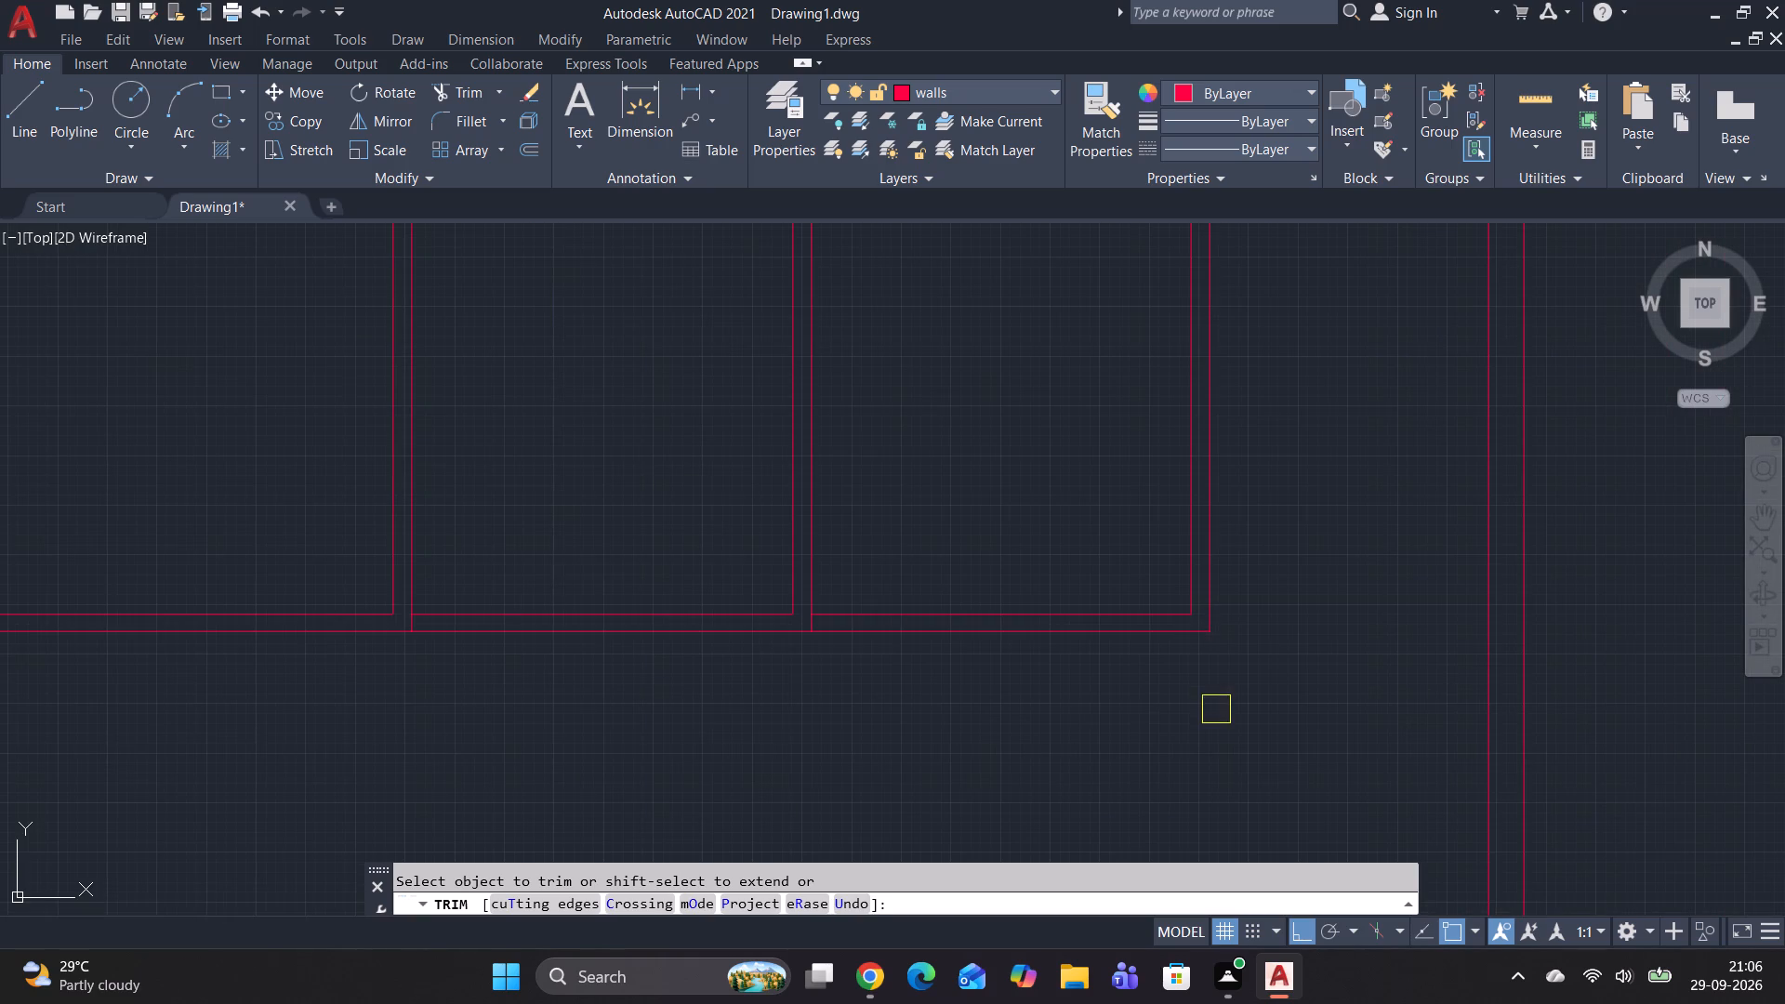
key(Escape)
key(grave)
key(Escape)
key(Escape)
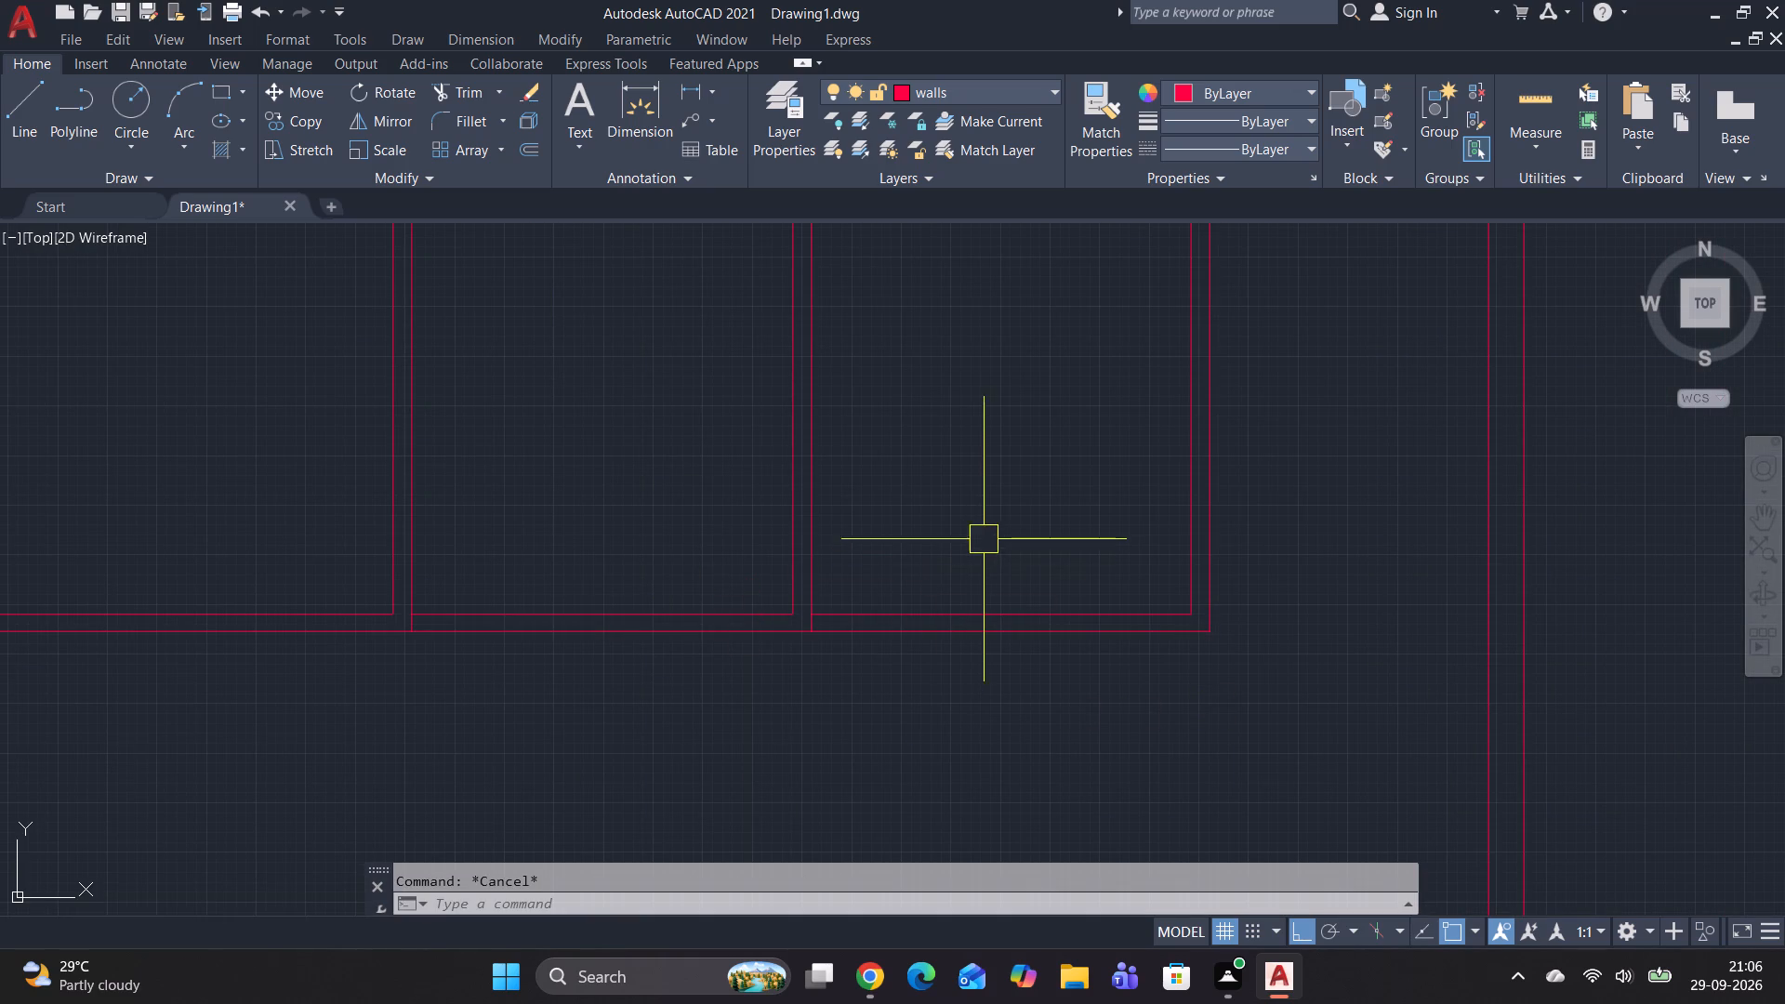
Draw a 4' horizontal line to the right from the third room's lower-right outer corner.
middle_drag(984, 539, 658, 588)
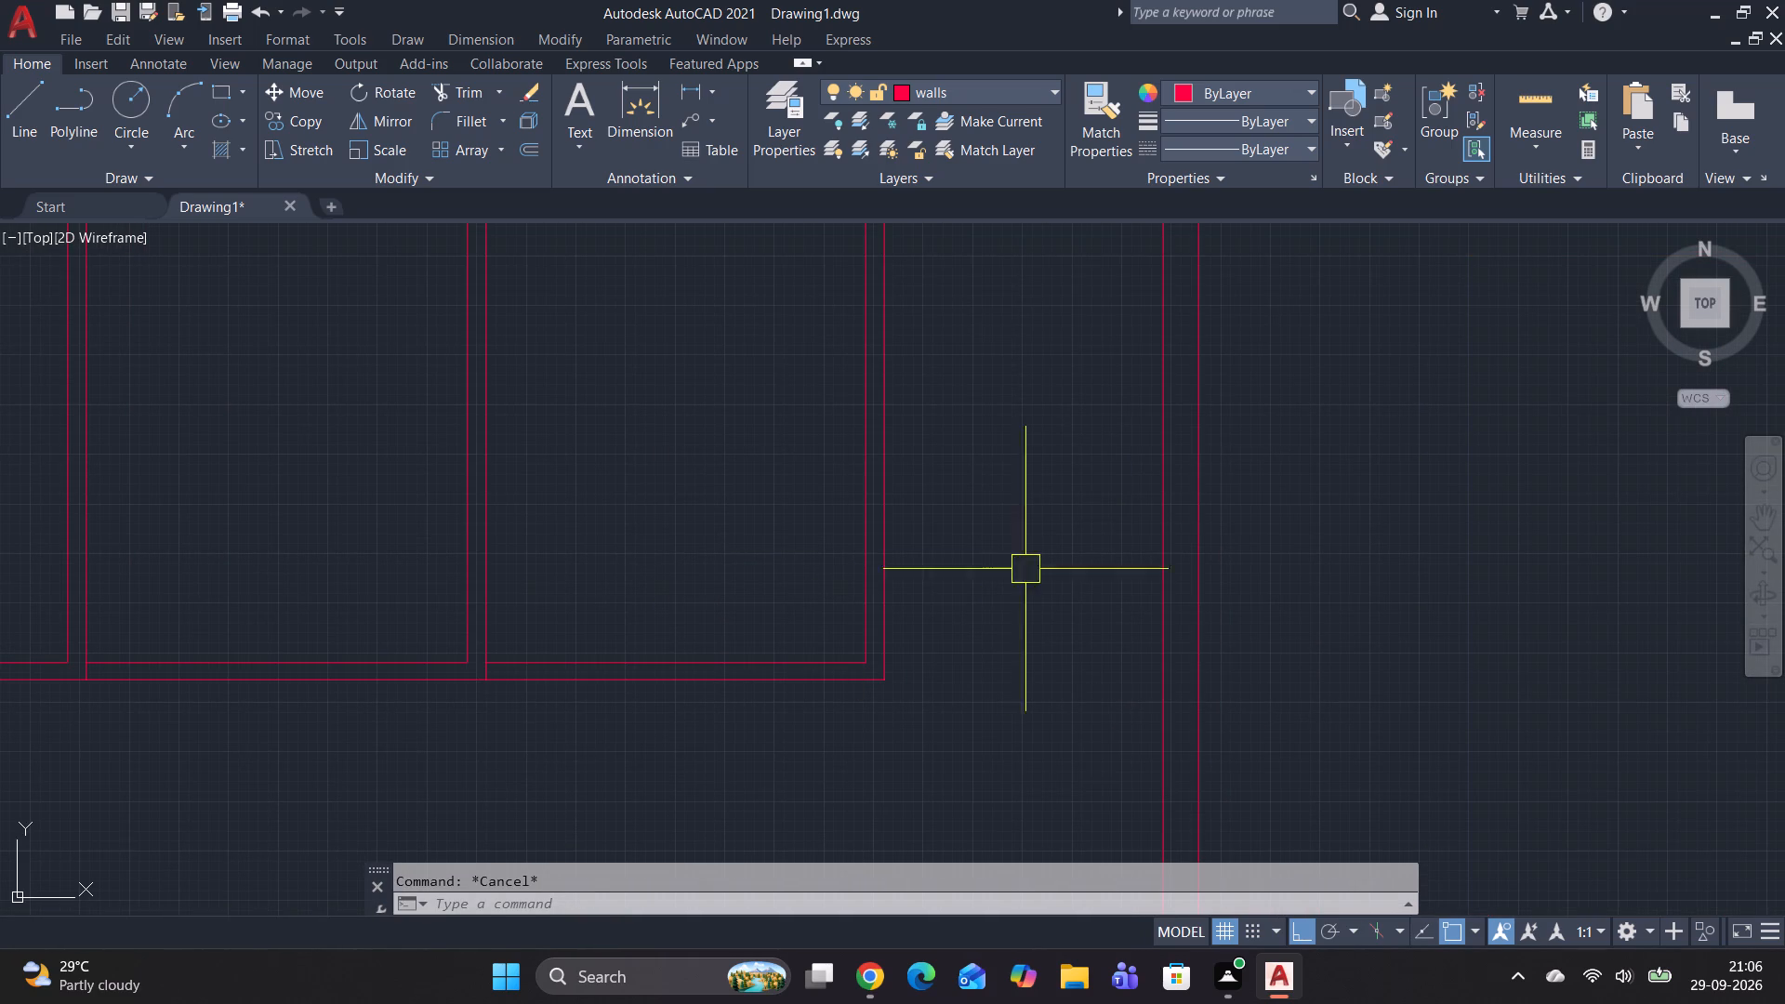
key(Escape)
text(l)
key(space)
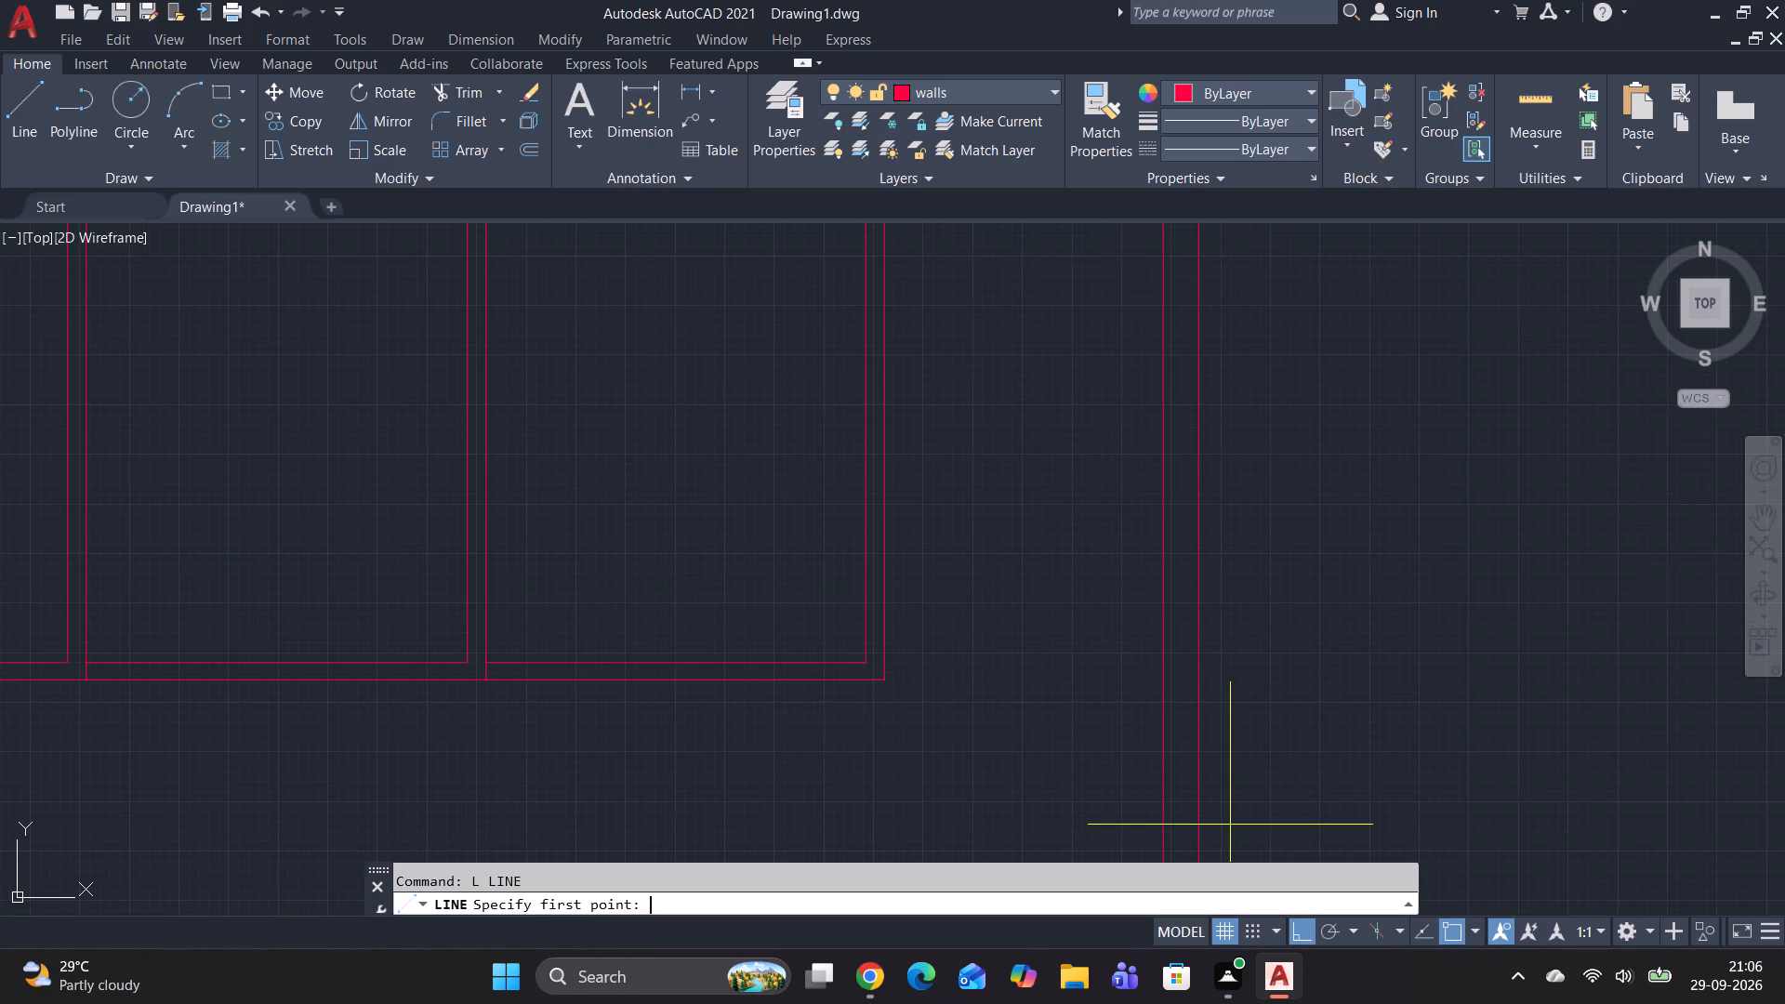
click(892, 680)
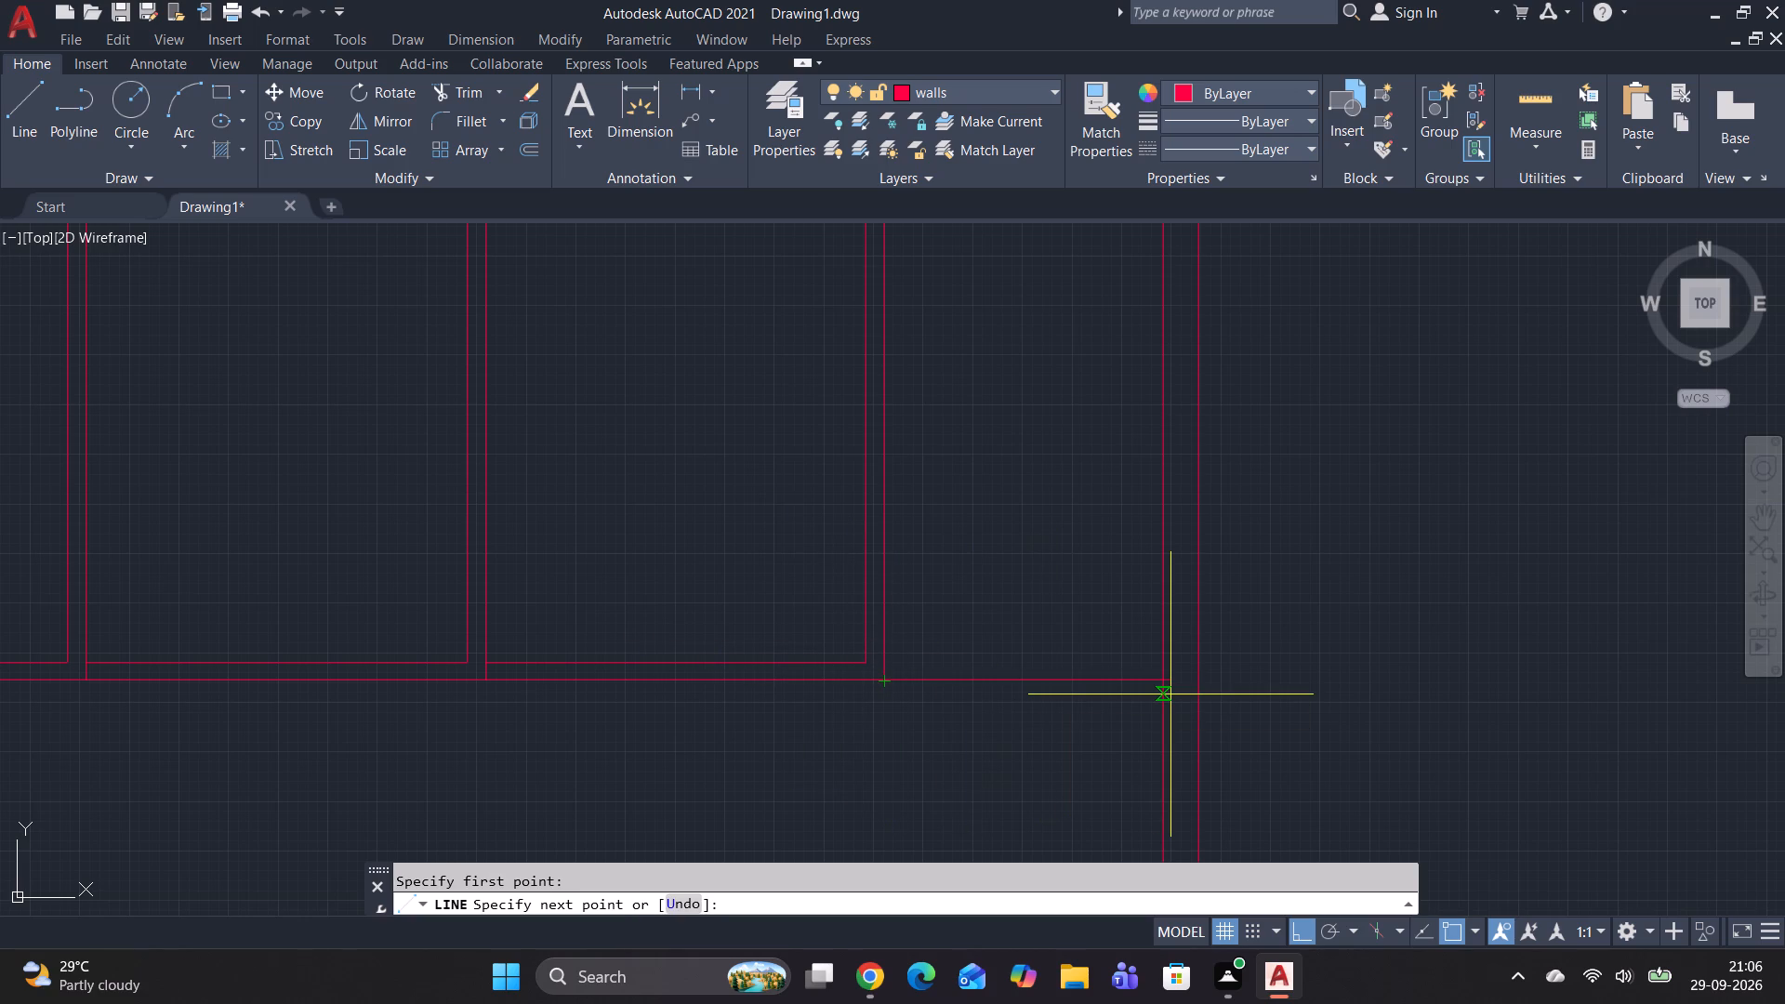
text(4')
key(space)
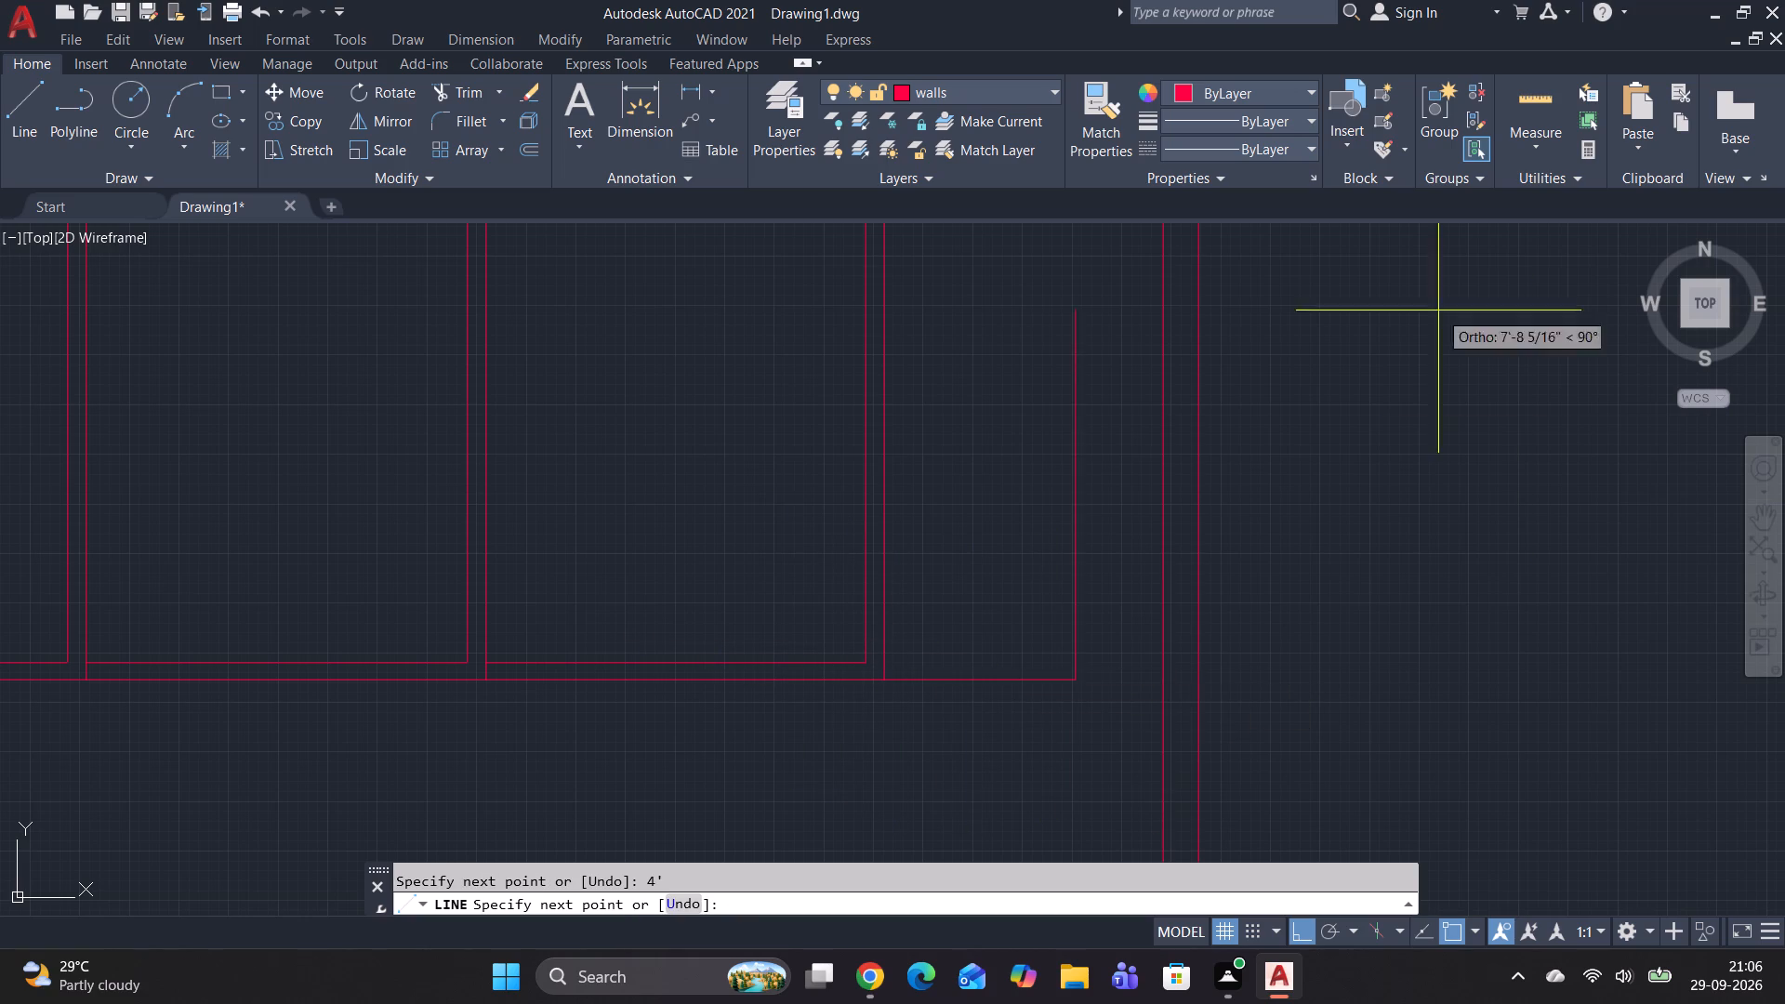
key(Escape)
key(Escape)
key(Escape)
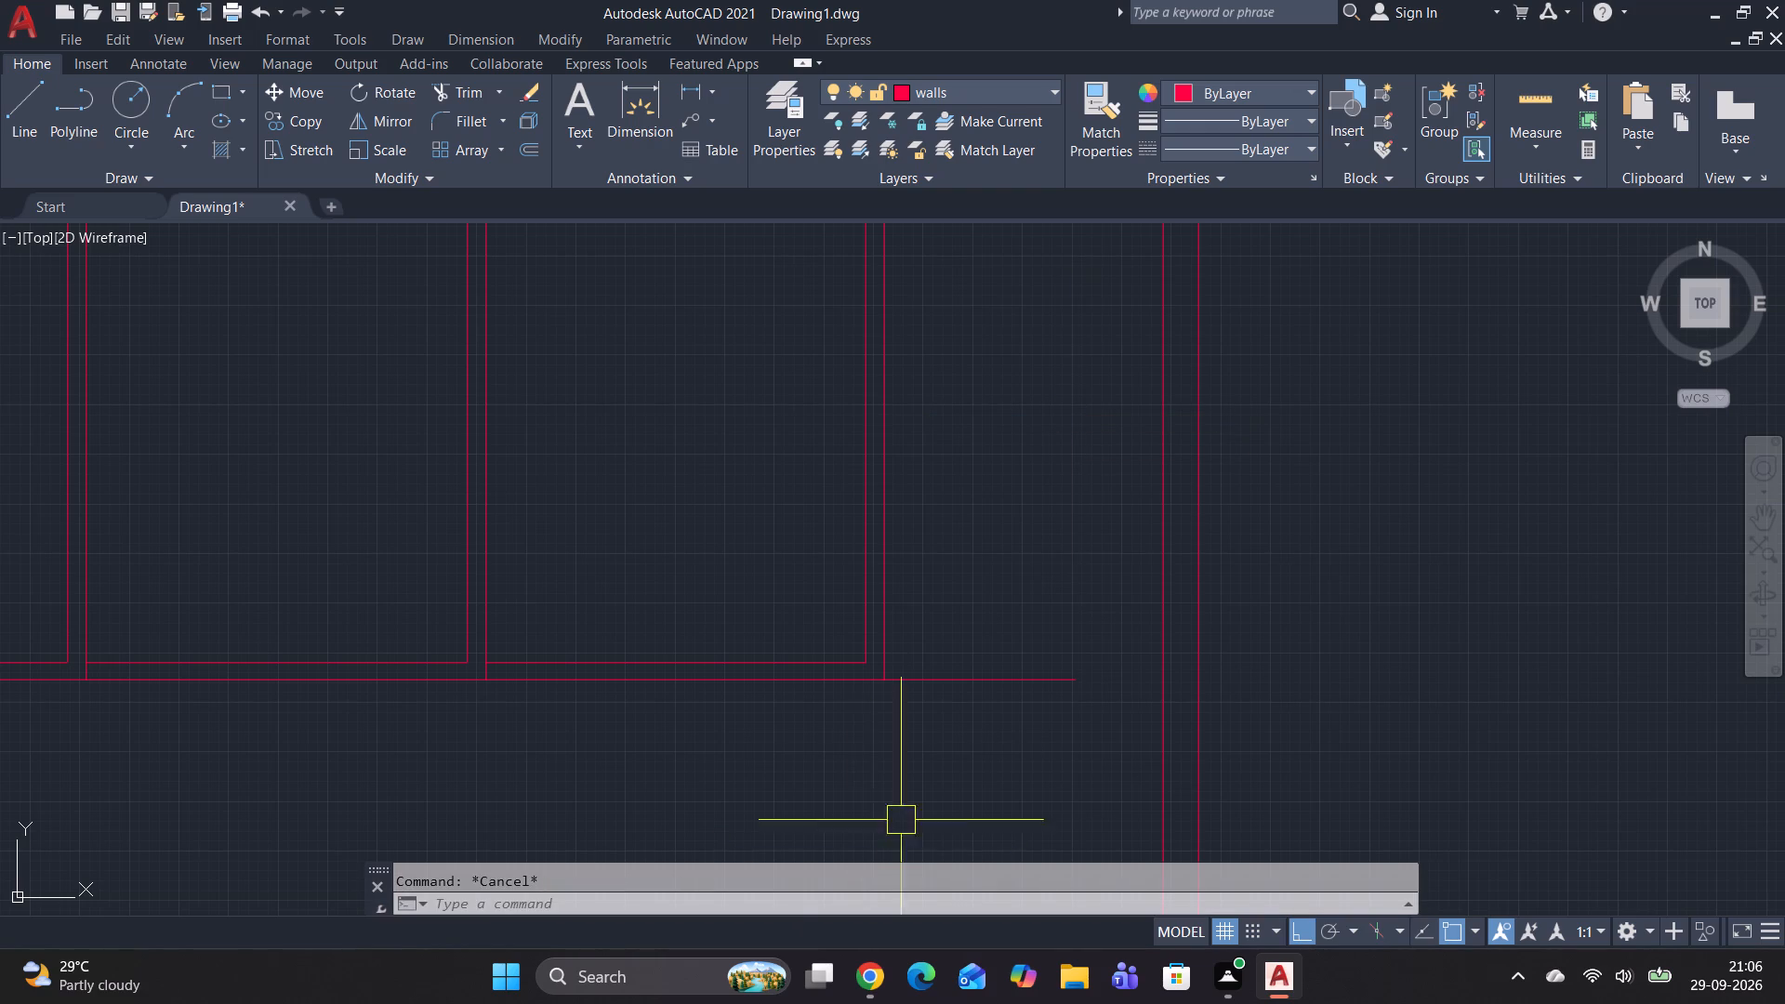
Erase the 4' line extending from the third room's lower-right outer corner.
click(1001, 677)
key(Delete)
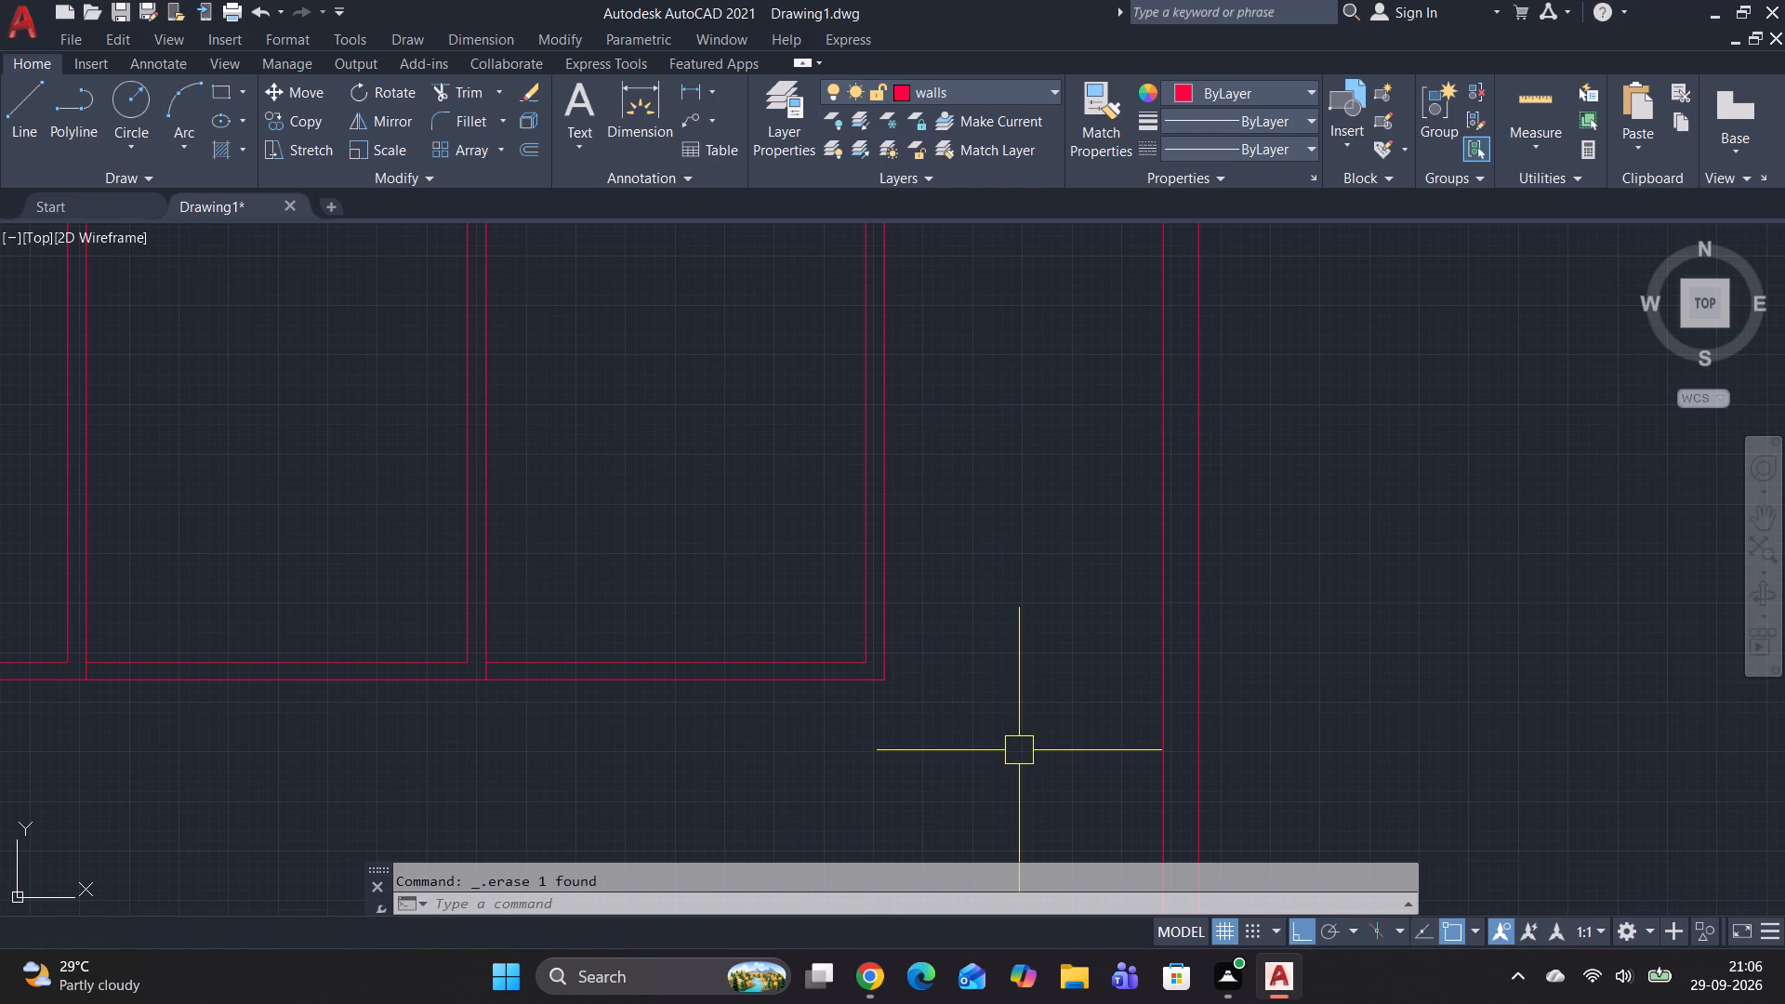
Measure the gap between the third room's lower-right outer corner and the right outer wall's inner face using a temporary dimension.
text(dim)
key(space)
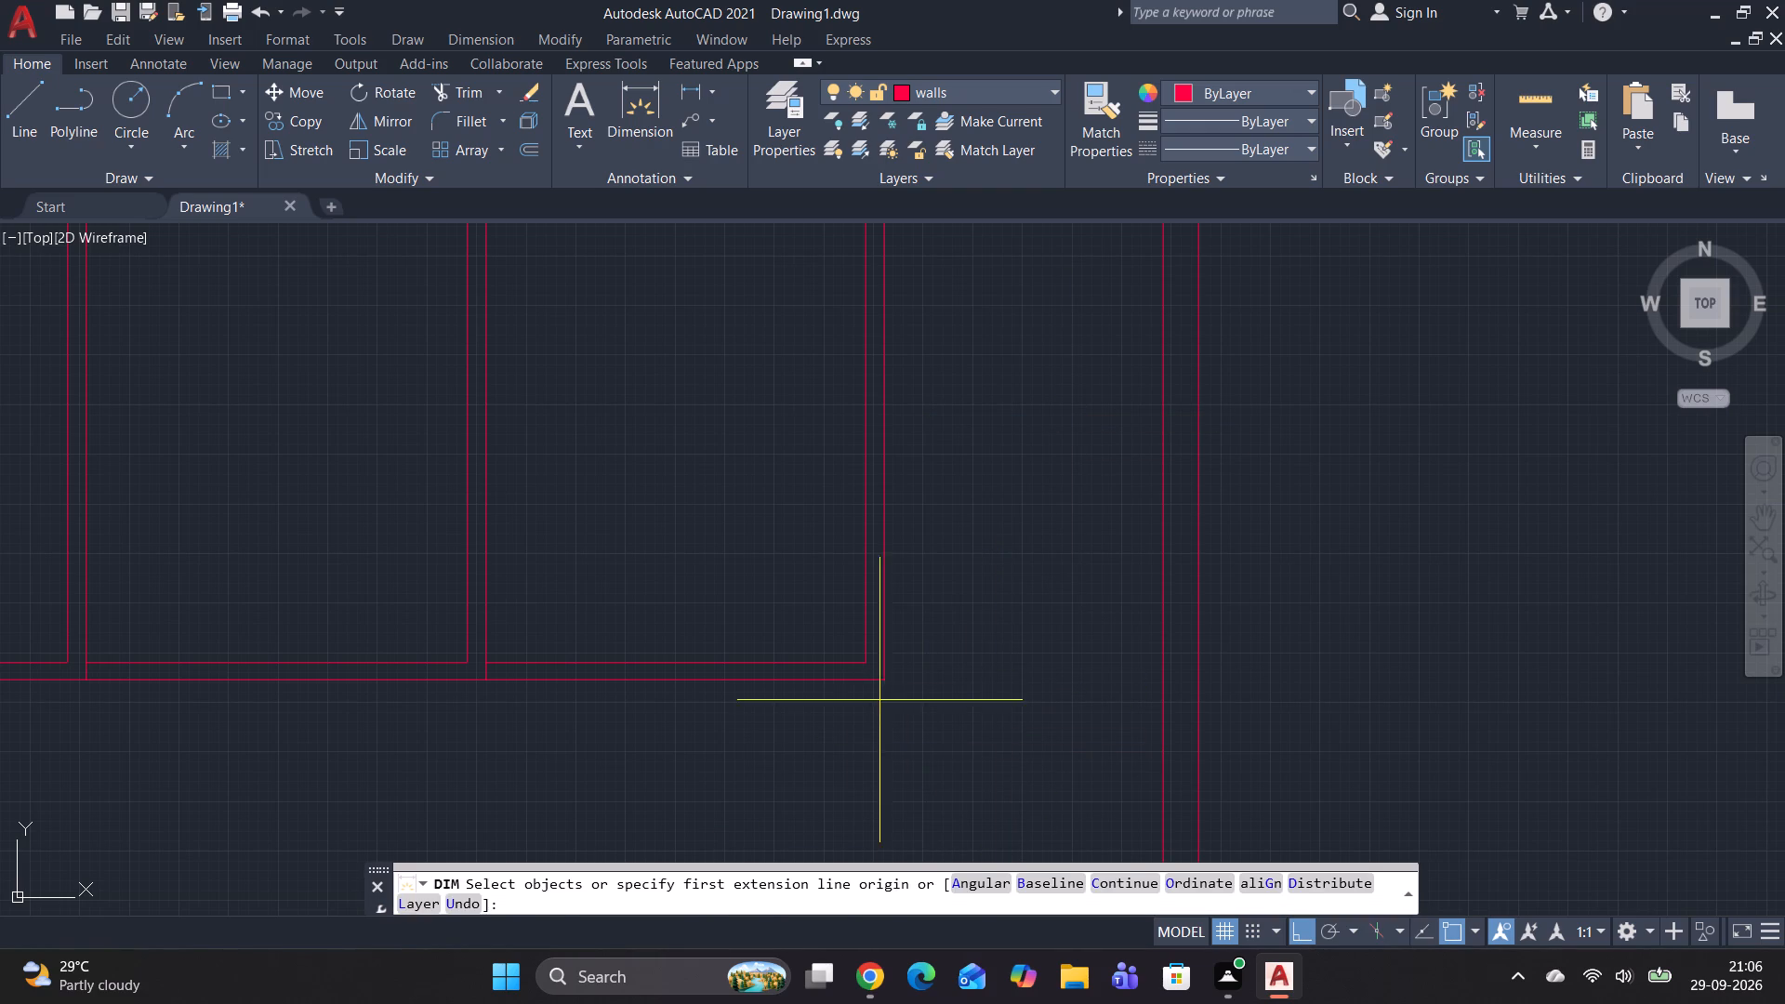
click(888, 674)
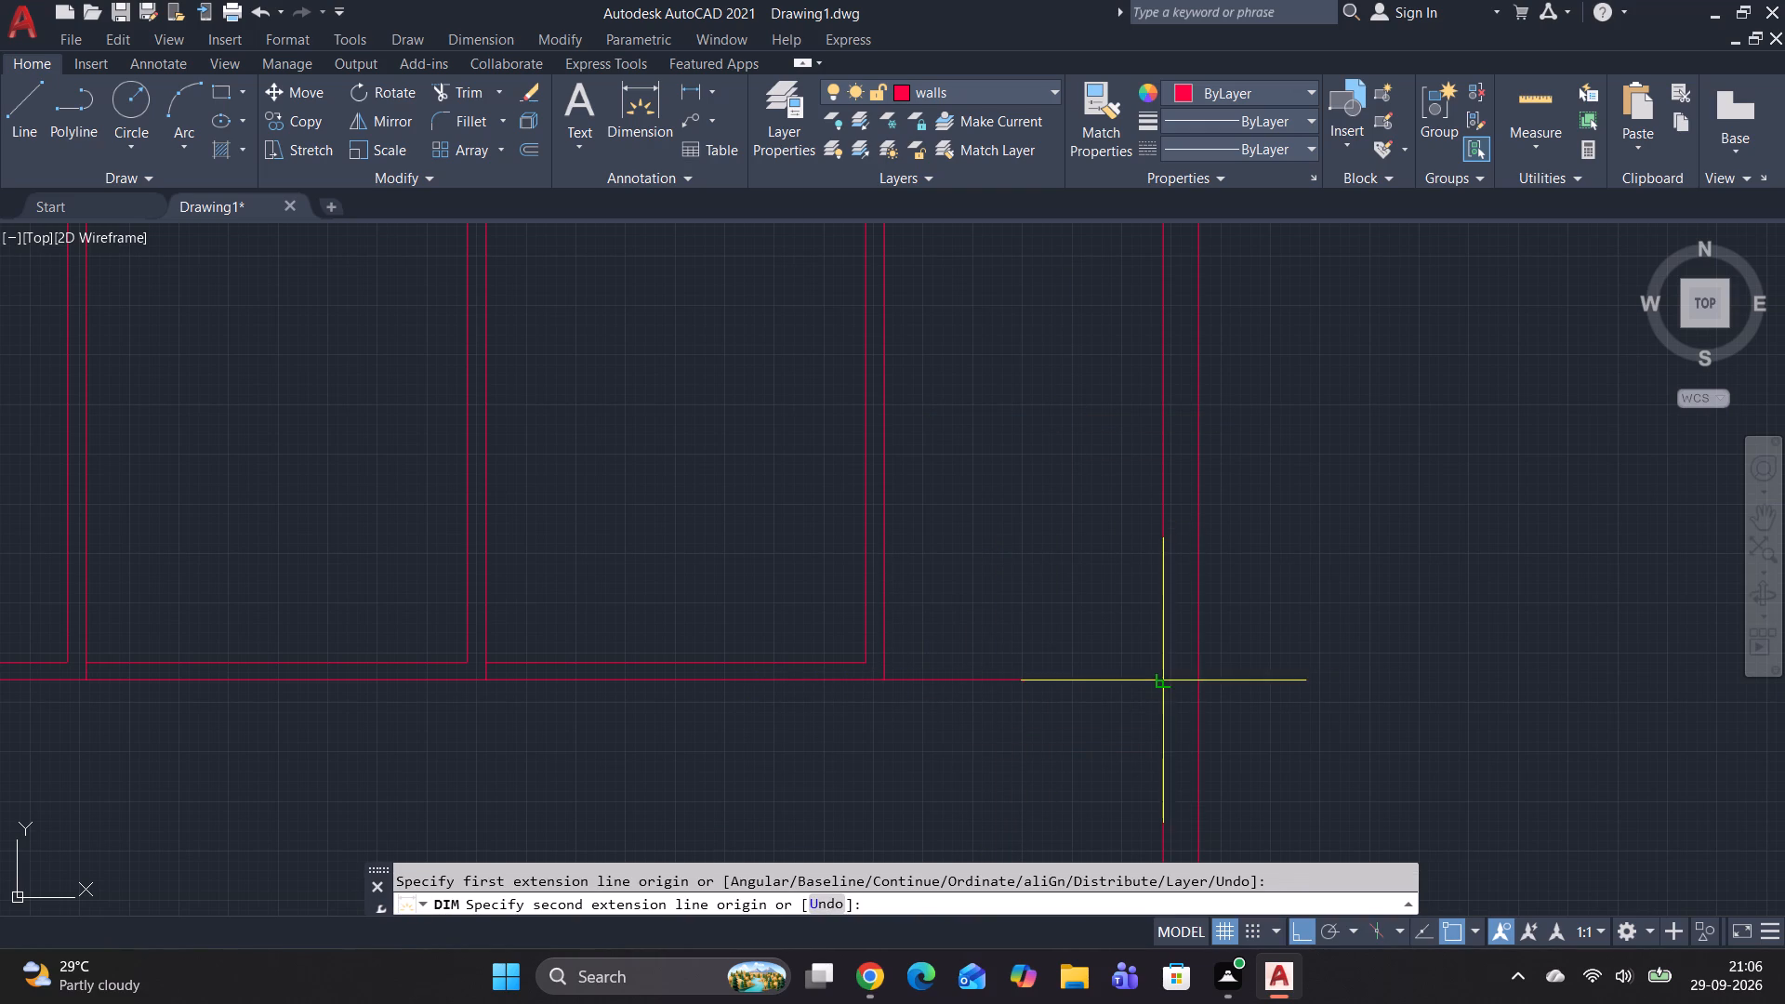
click(1162, 683)
scroll(985, 686, up, 5)
scroll(1399, 706, up, 3)
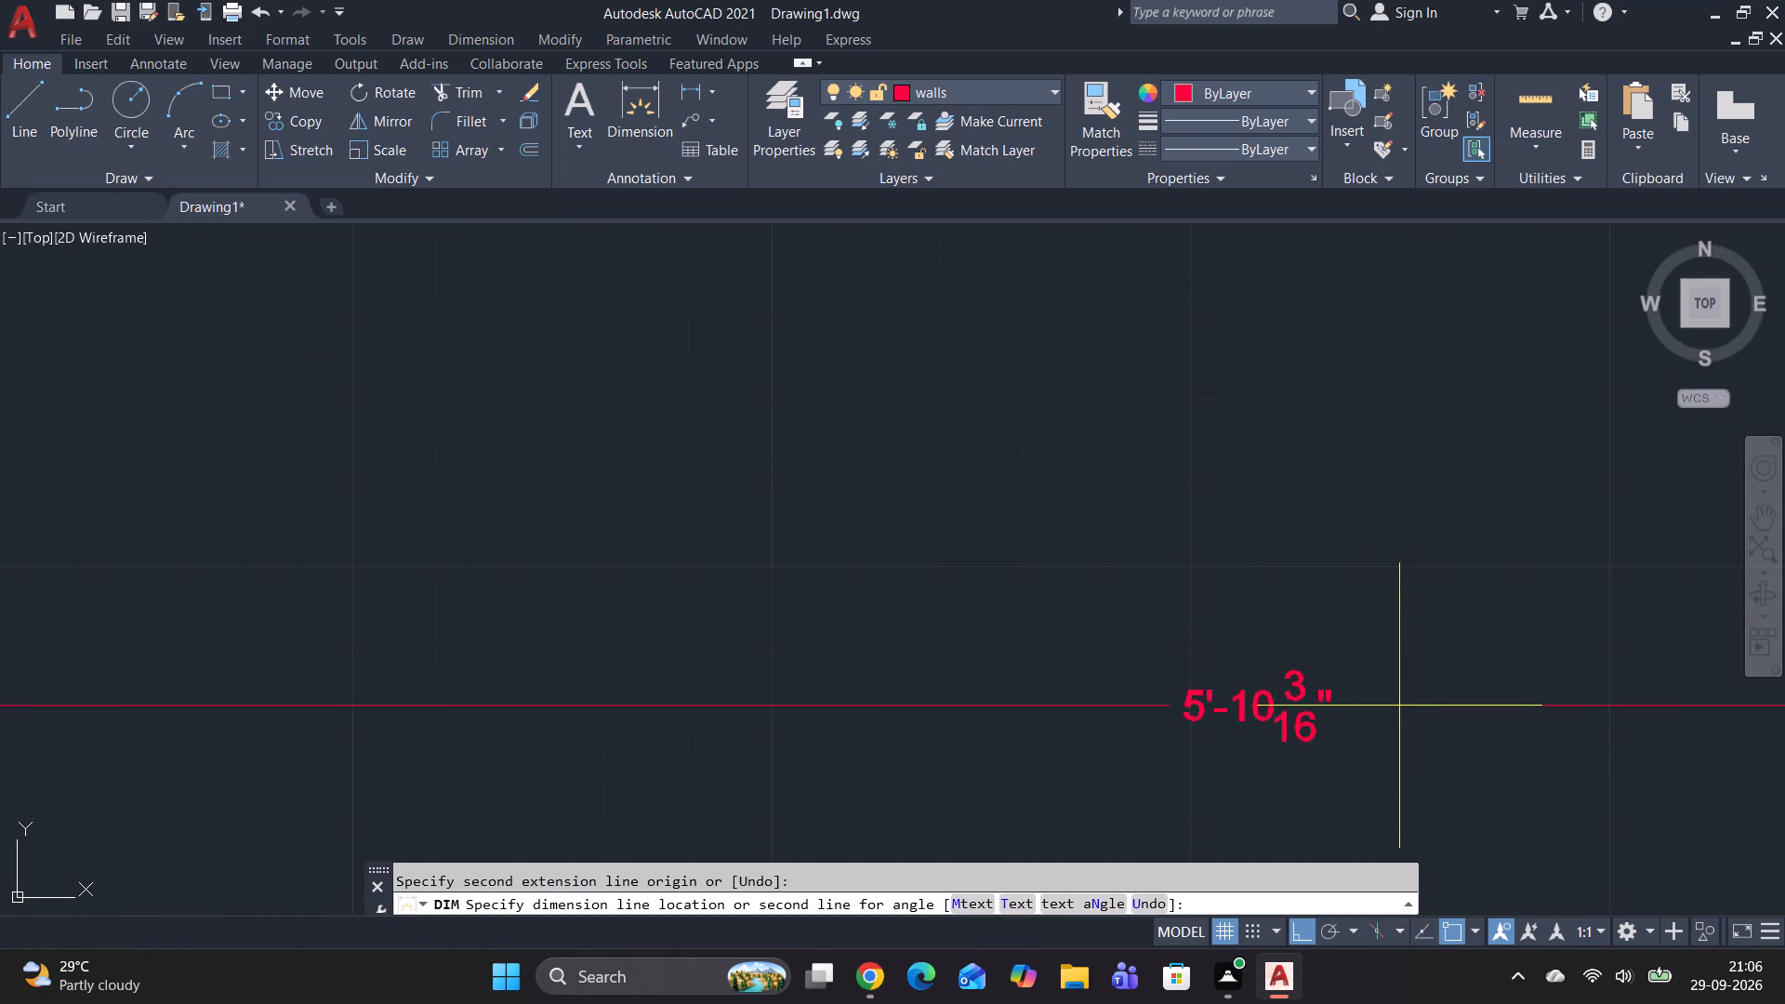
scroll(1399, 706, down, 14)
key(Escape)
key(Escape)
key(Escape)
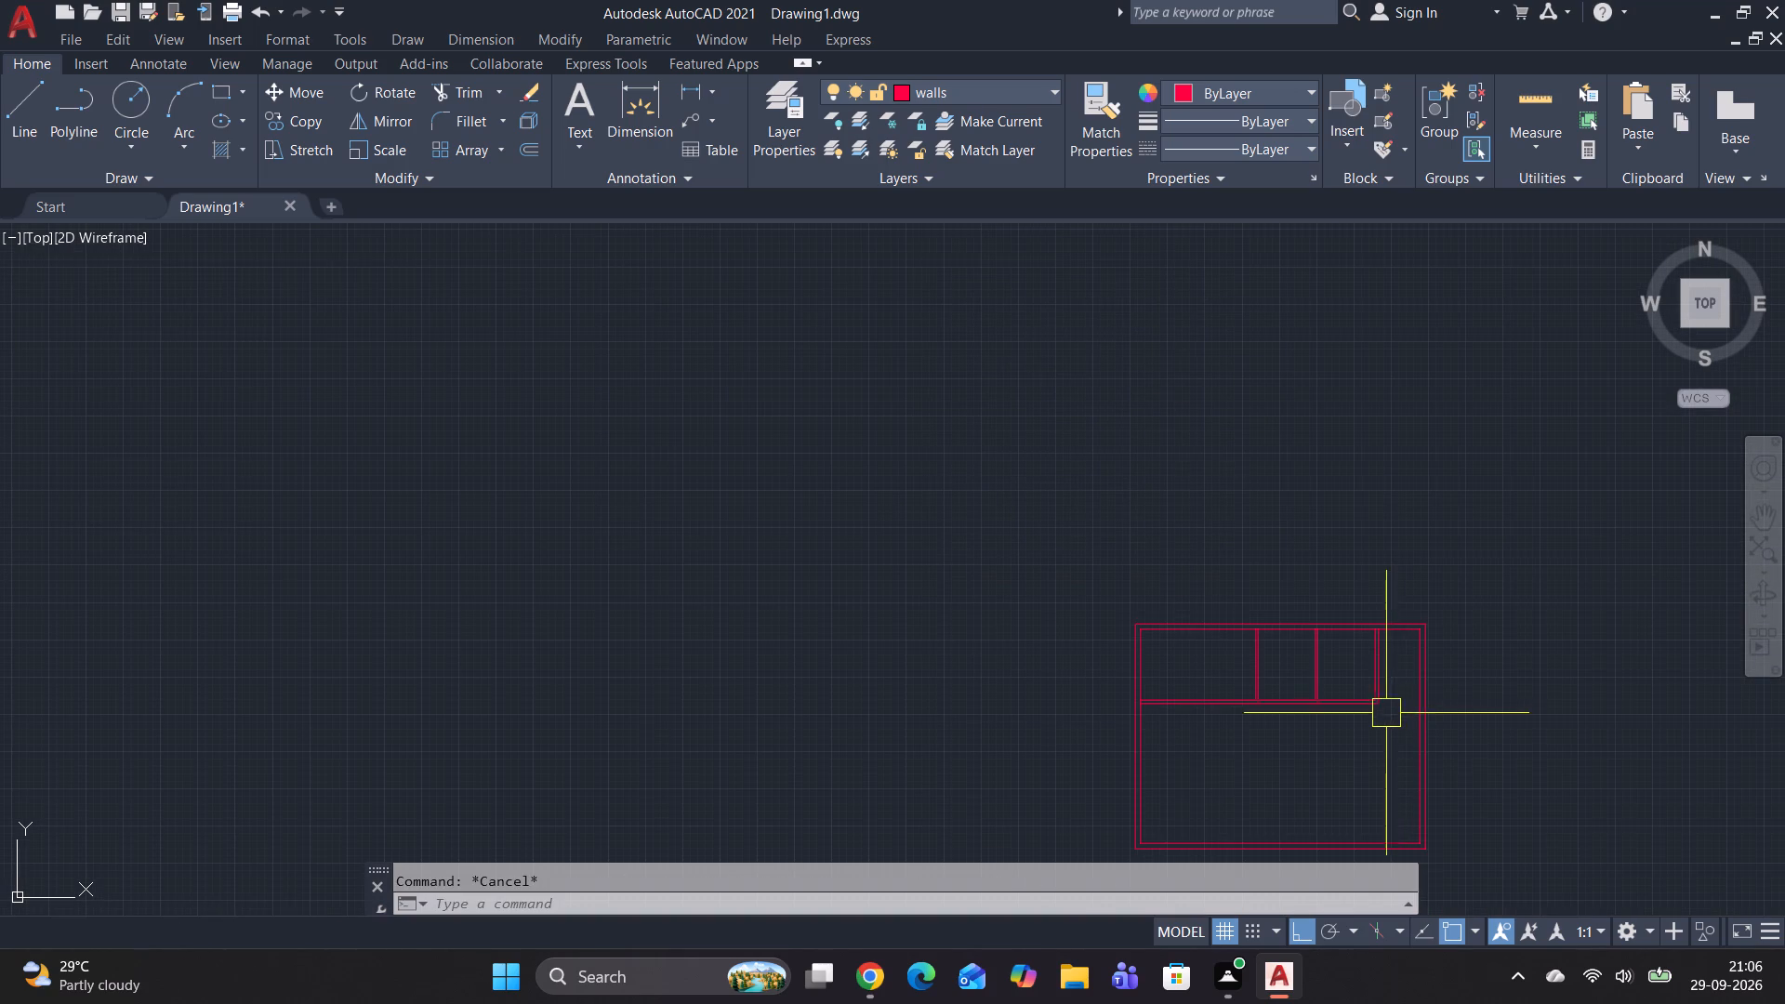
Draw a horizontal line from the third room's lower-right outer corner to the inner face of the right outer wall.
scroll(1384, 714, up, 3)
middle_drag(1384, 714, 972, 699)
scroll(968, 691, up, 2)
key(Escape)
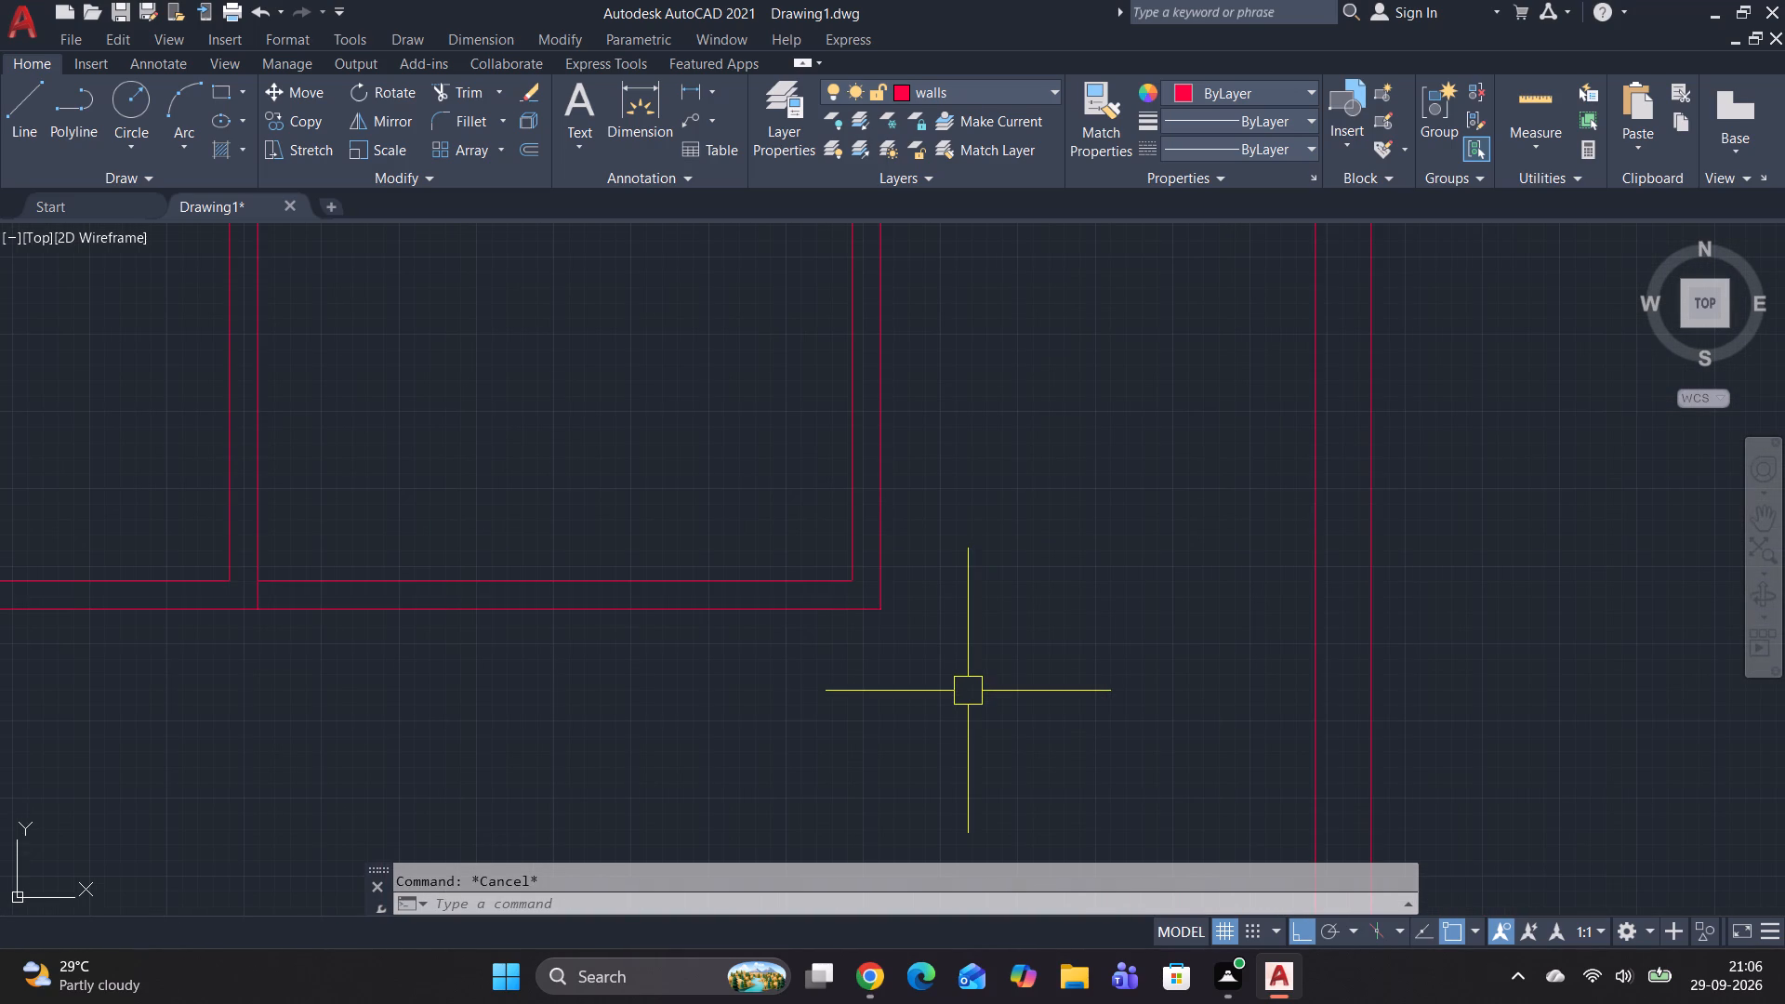
key(Escape)
scroll(974, 502, down, 2)
middle_drag(974, 502, 946, 553)
scroll(946, 553, up, 1)
scroll(1073, 474, down, 1)
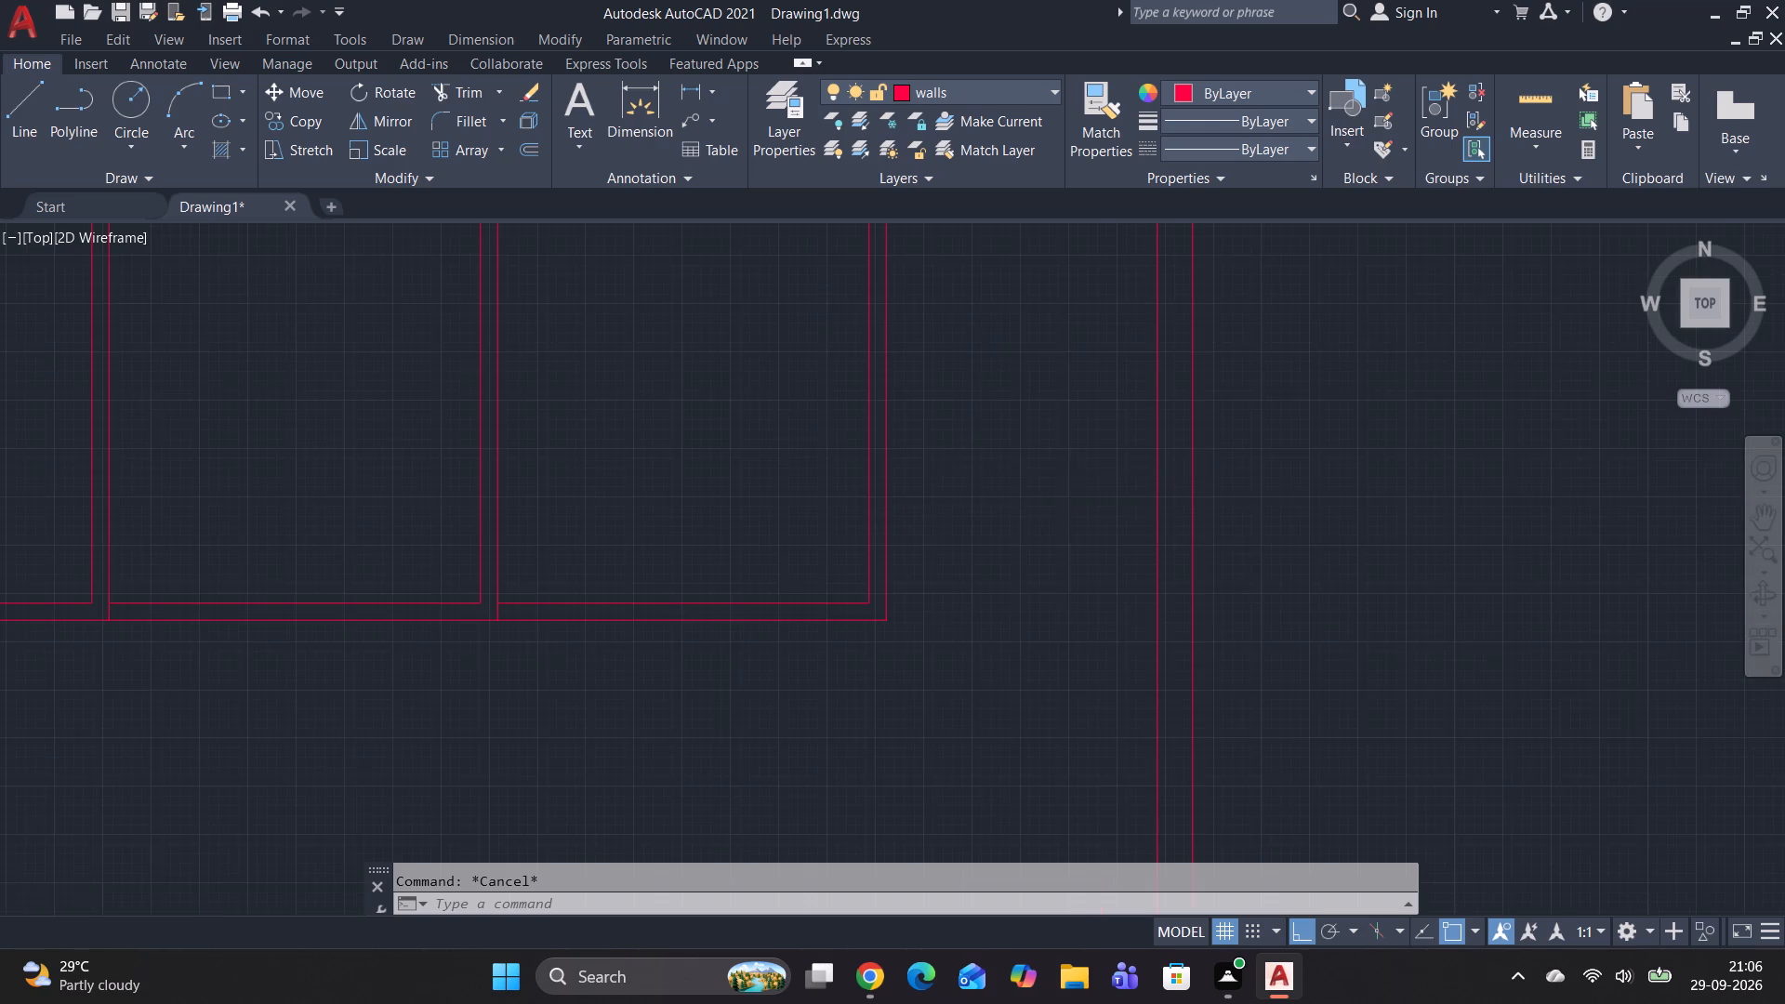
scroll(1073, 474, down, 1)
middle_drag(1073, 474, 906, 519)
text(l)
key(space)
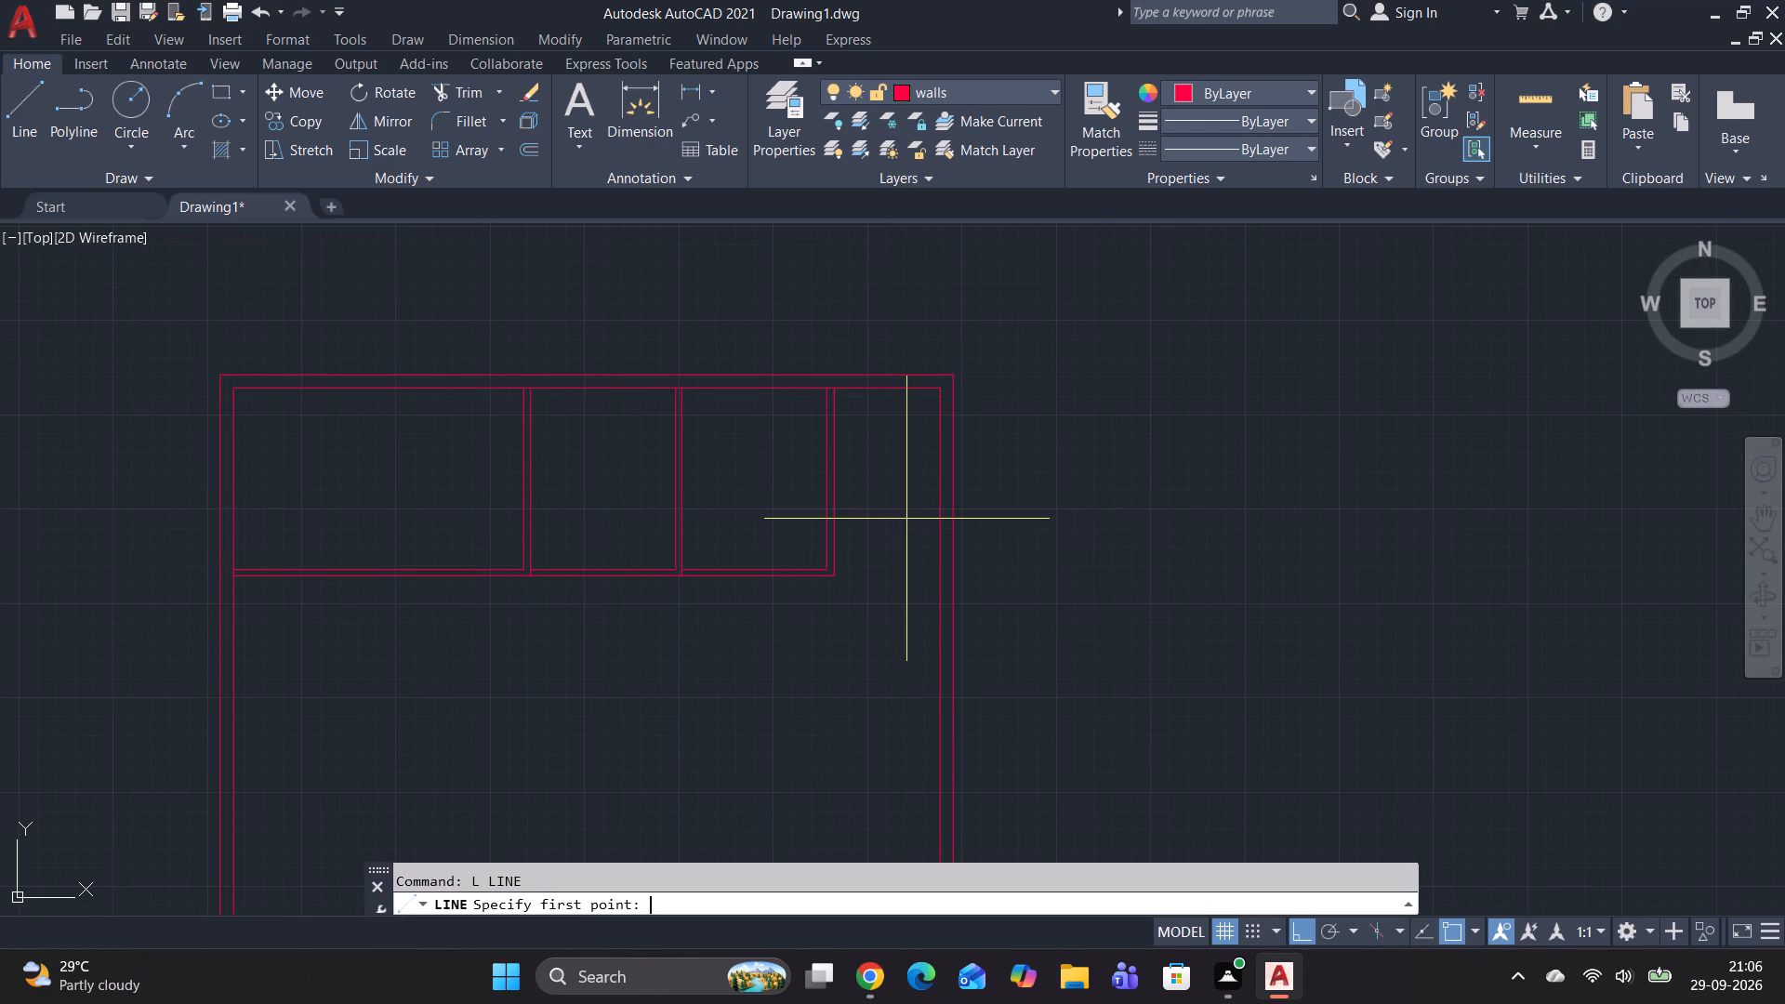
scroll(906, 519, up, 2)
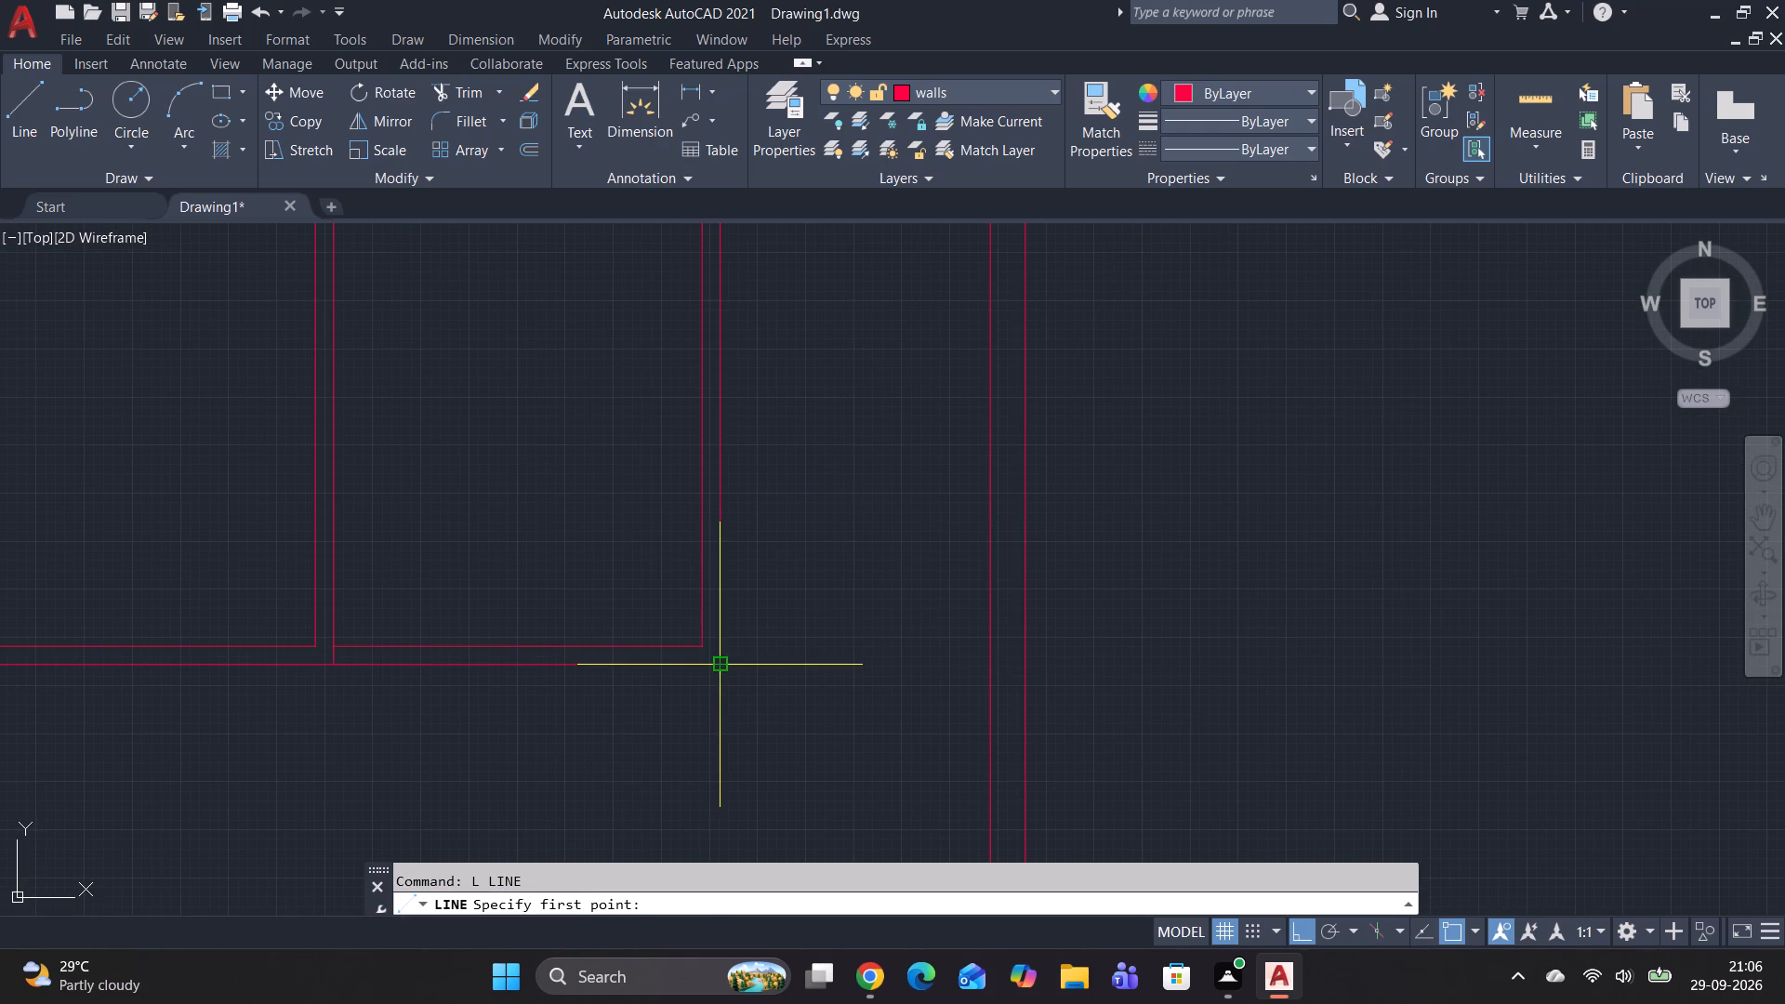
click(716, 665)
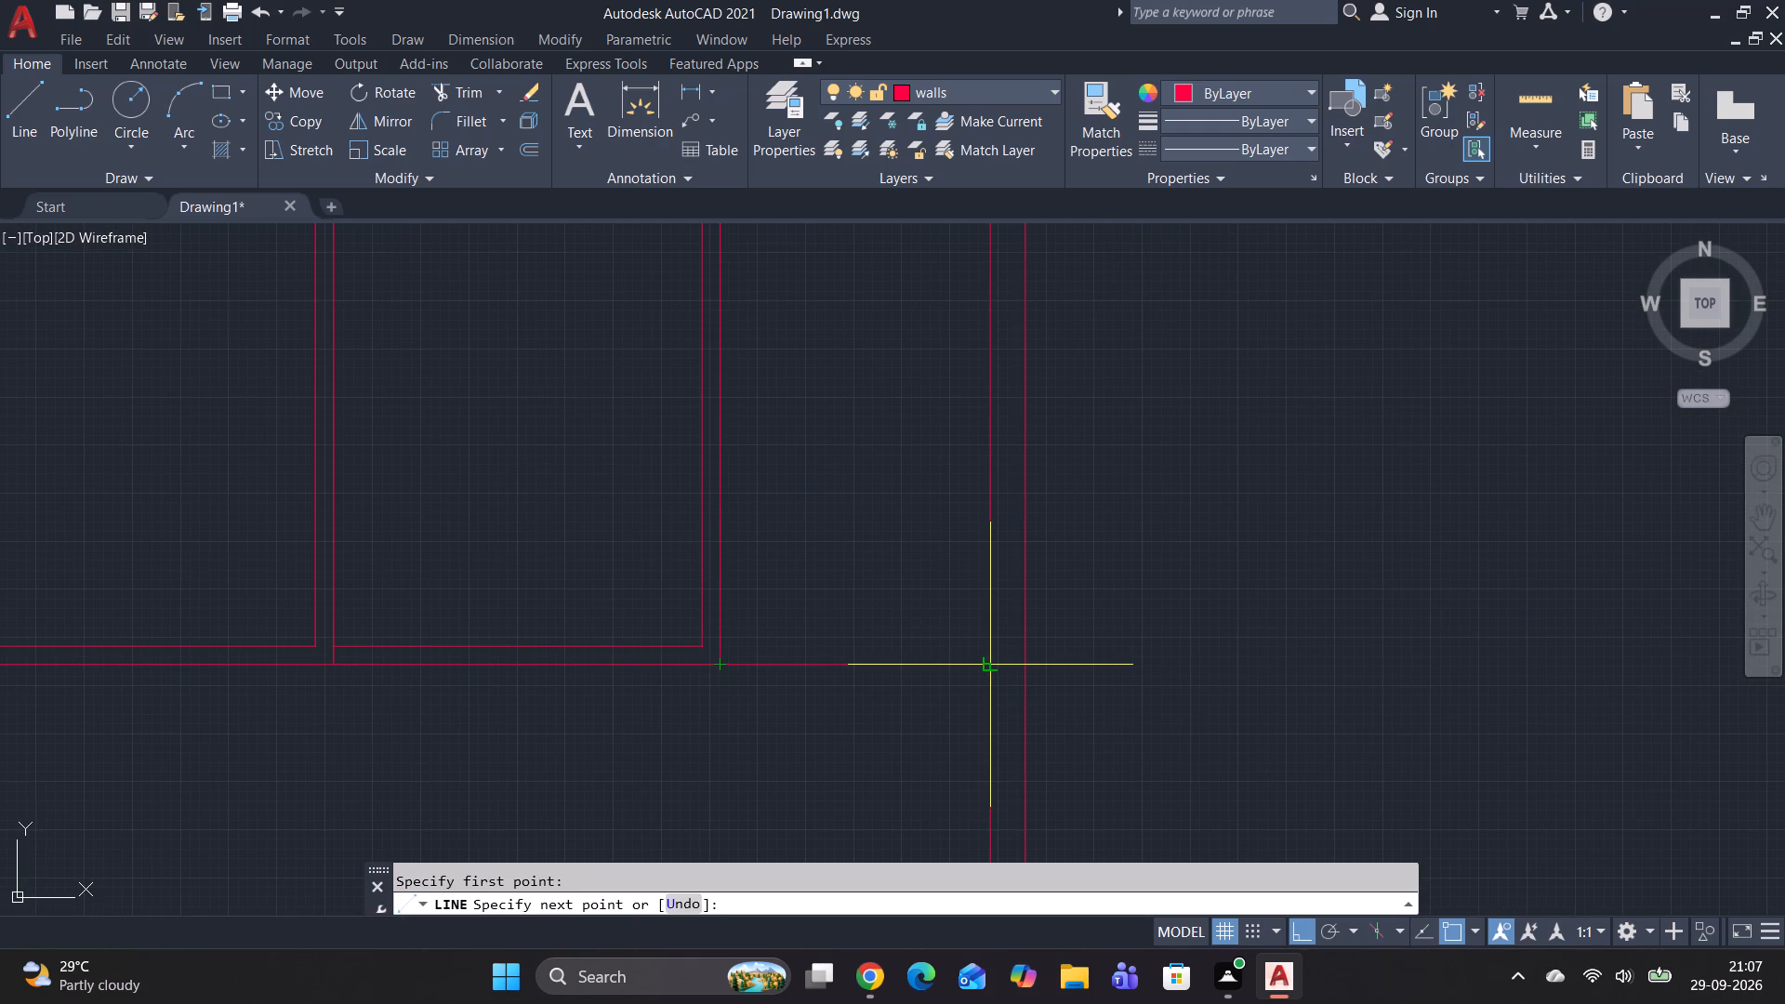
click(994, 664)
key(Escape)
key(Escape)
key(Escape)
key(Escape)
Offset the horizontal line between the third room's lower-right outer corner and the right outer wall 4.6" upward.
text(of)
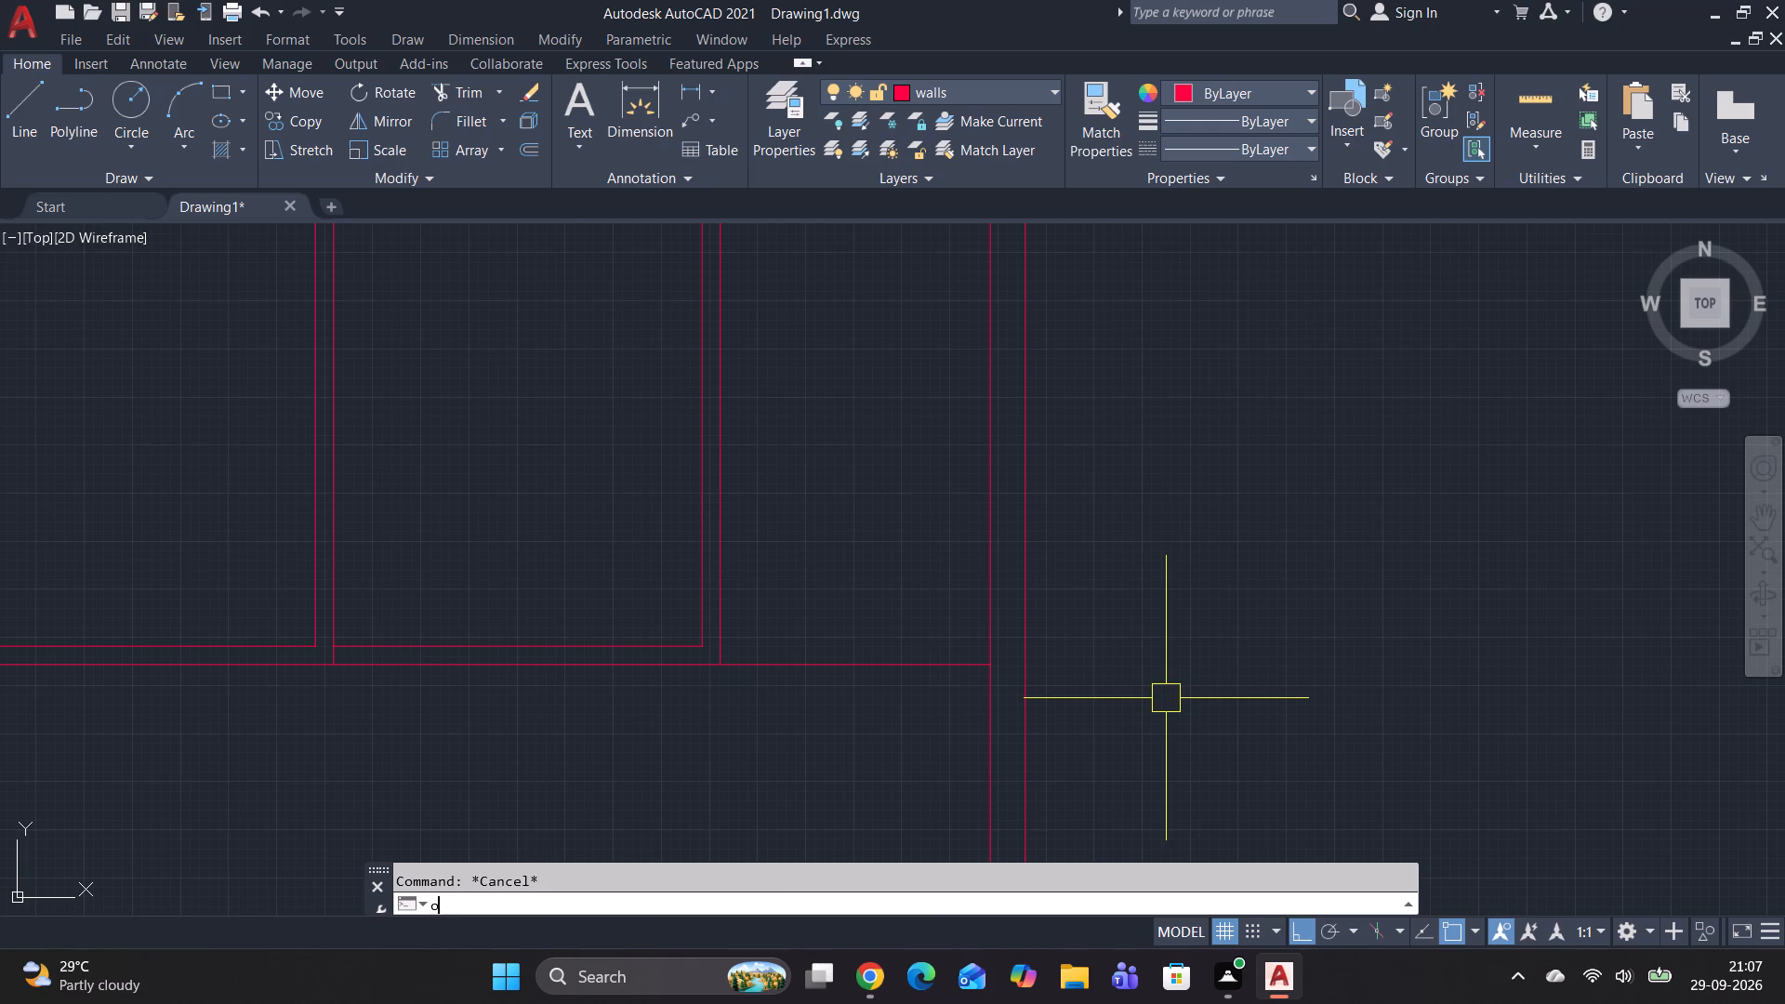
key(space)
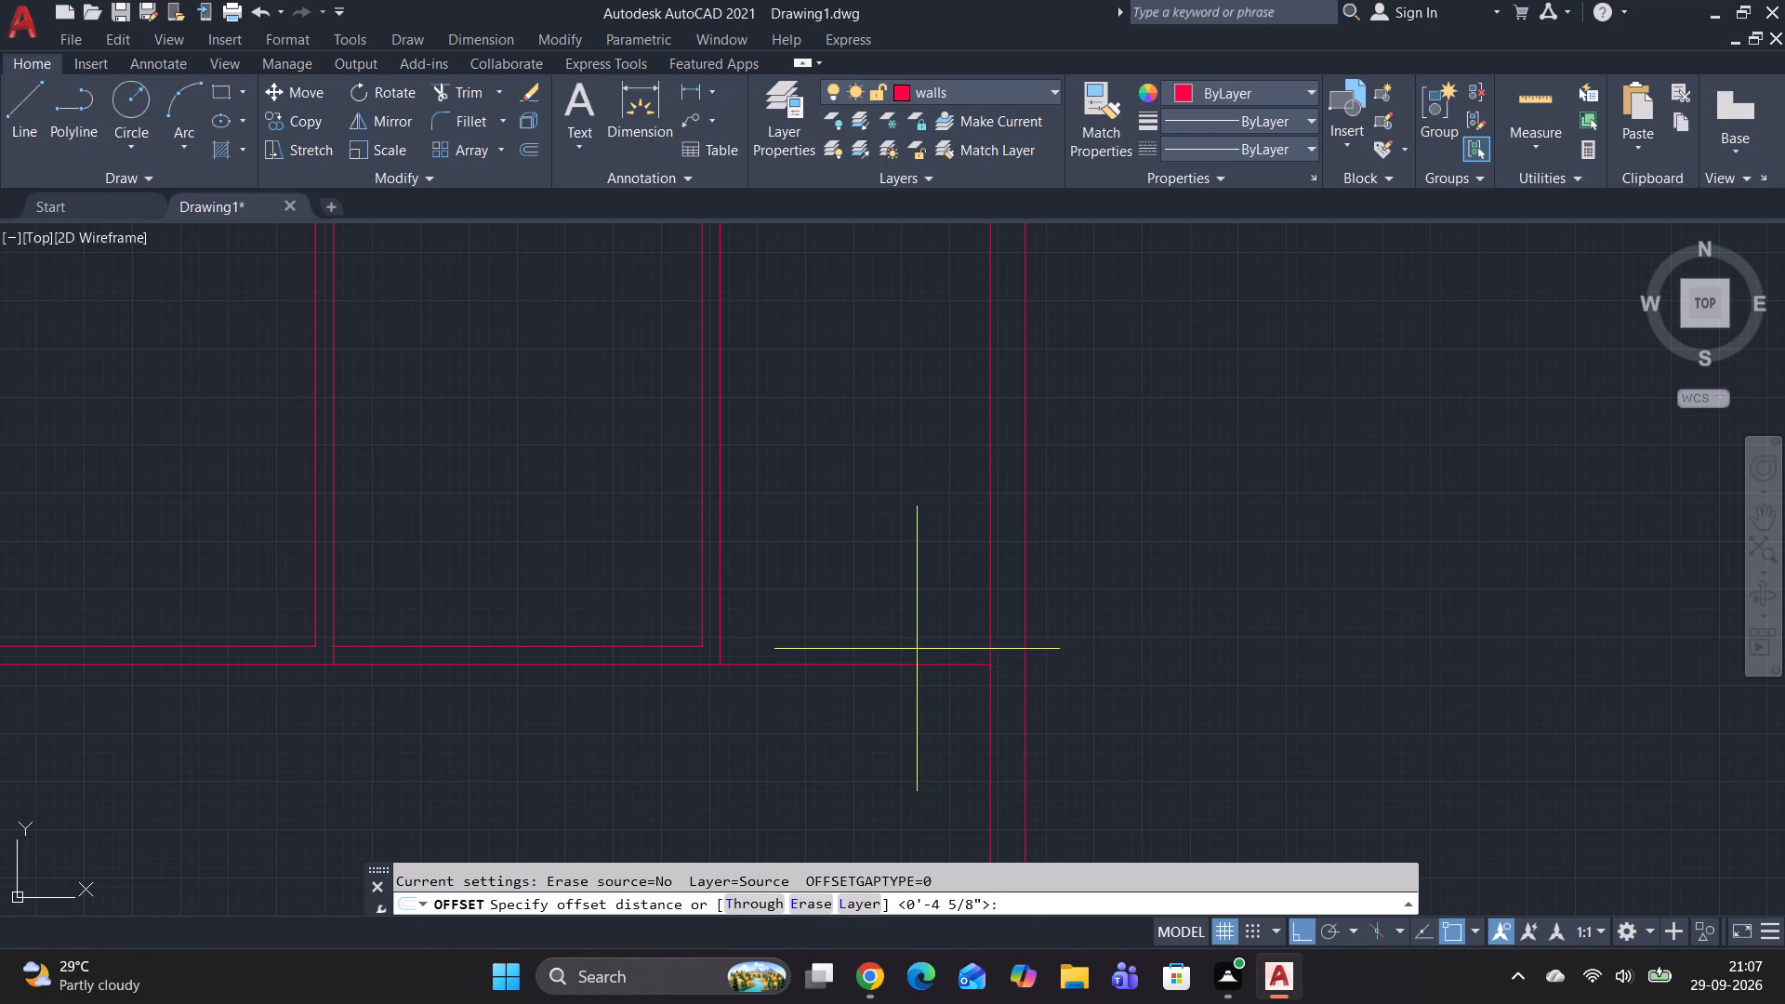
drag(854, 665, 853, 649)
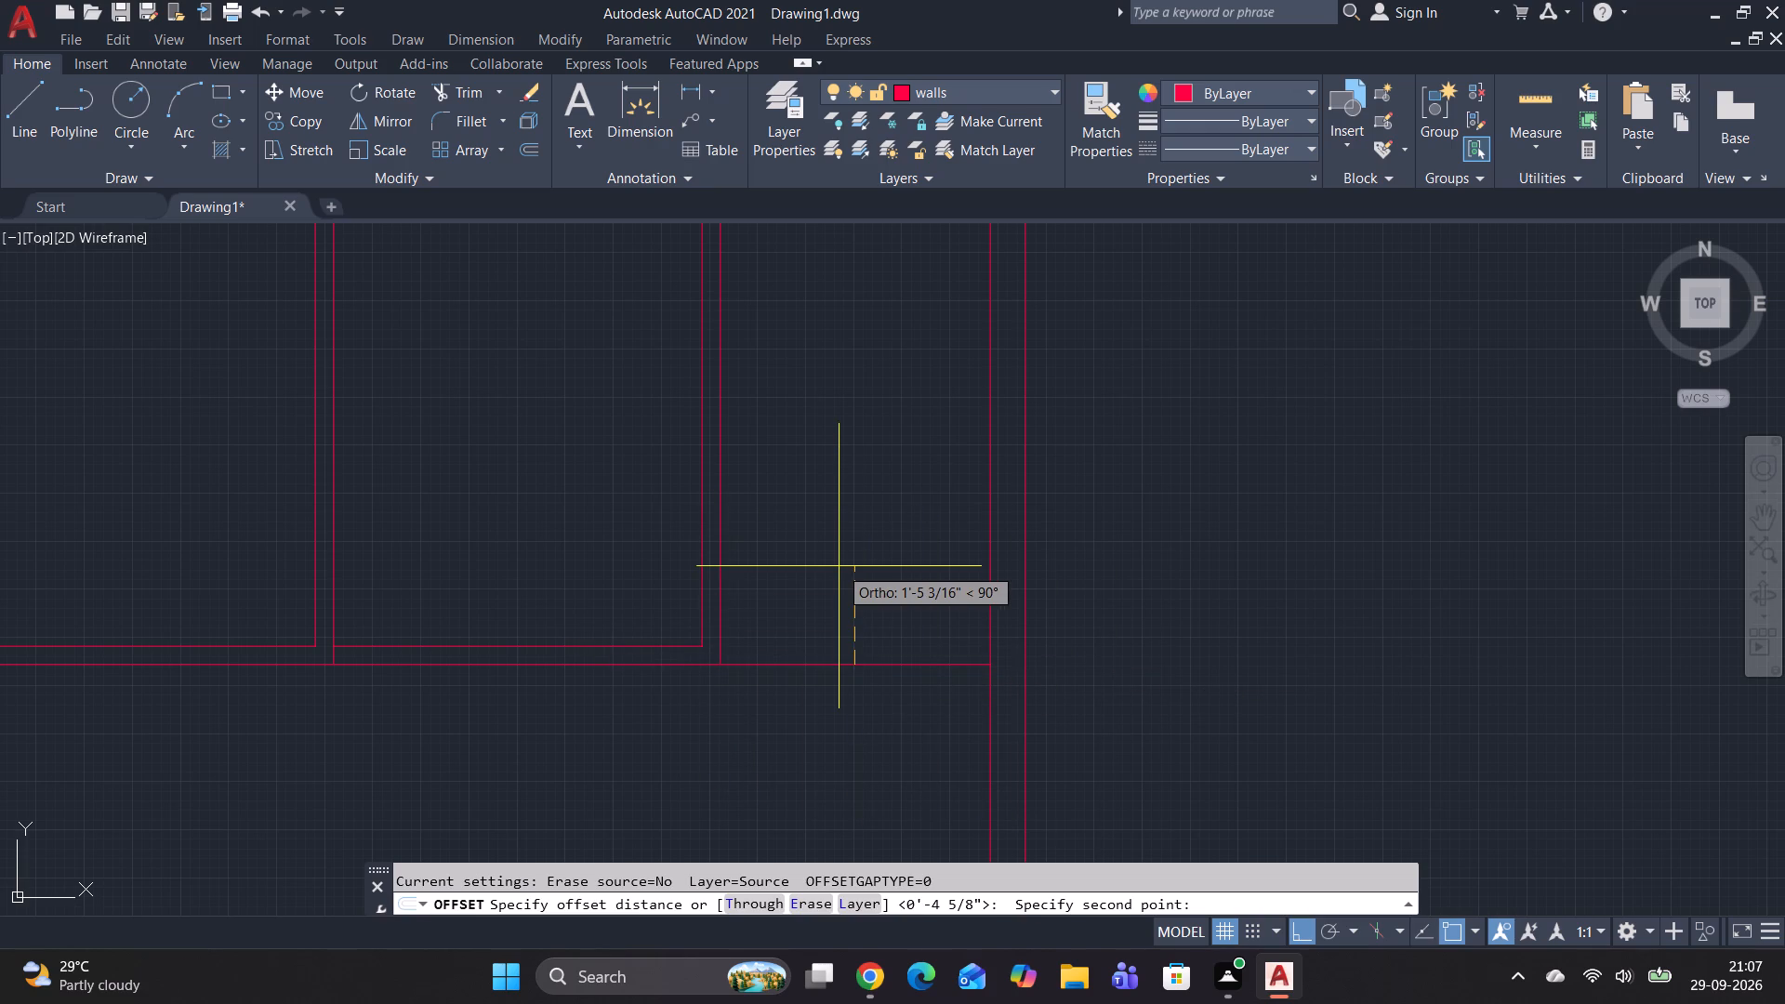
text(4.6")
key(BackSpace)
key(BackSpace)
key(6)
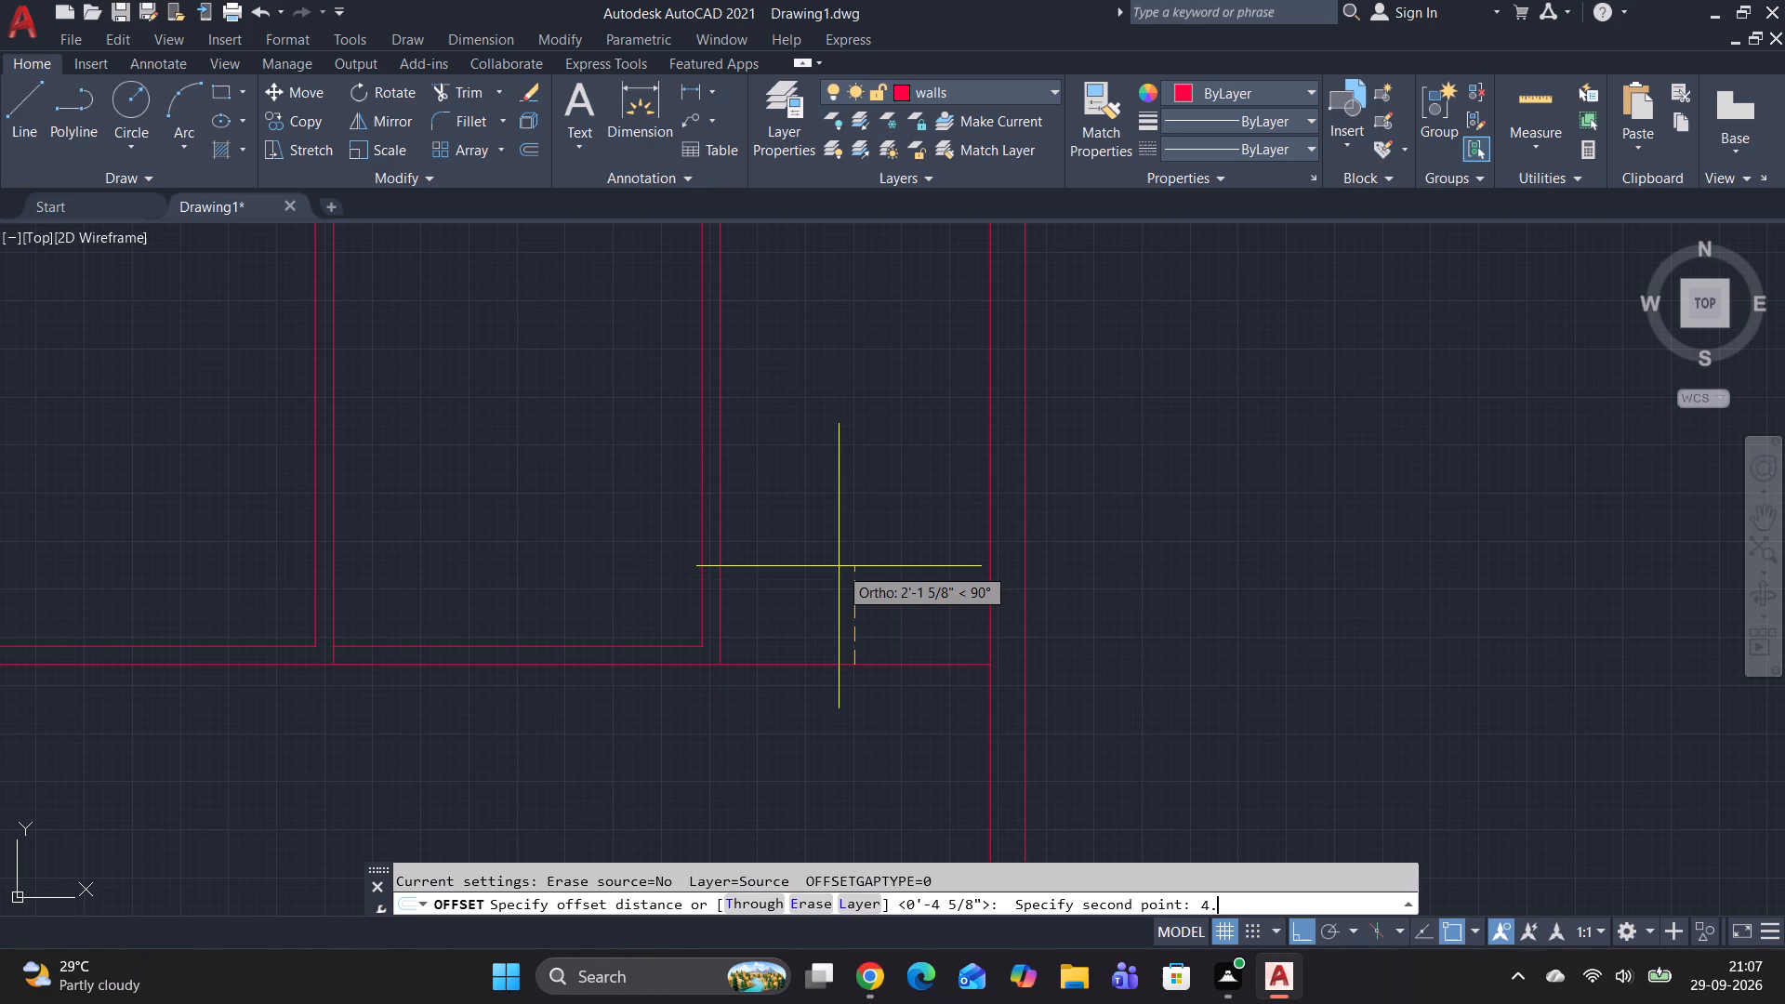
key(shift+Up)
key(shift+quotedbl)
key(BackSpace)
key(BackSpace)
key(BackSpace)
key(BackSpace)
key(BackSpace)
key(BackSpace)
text(.6")
key(space)
click(870, 669)
click(900, 599)
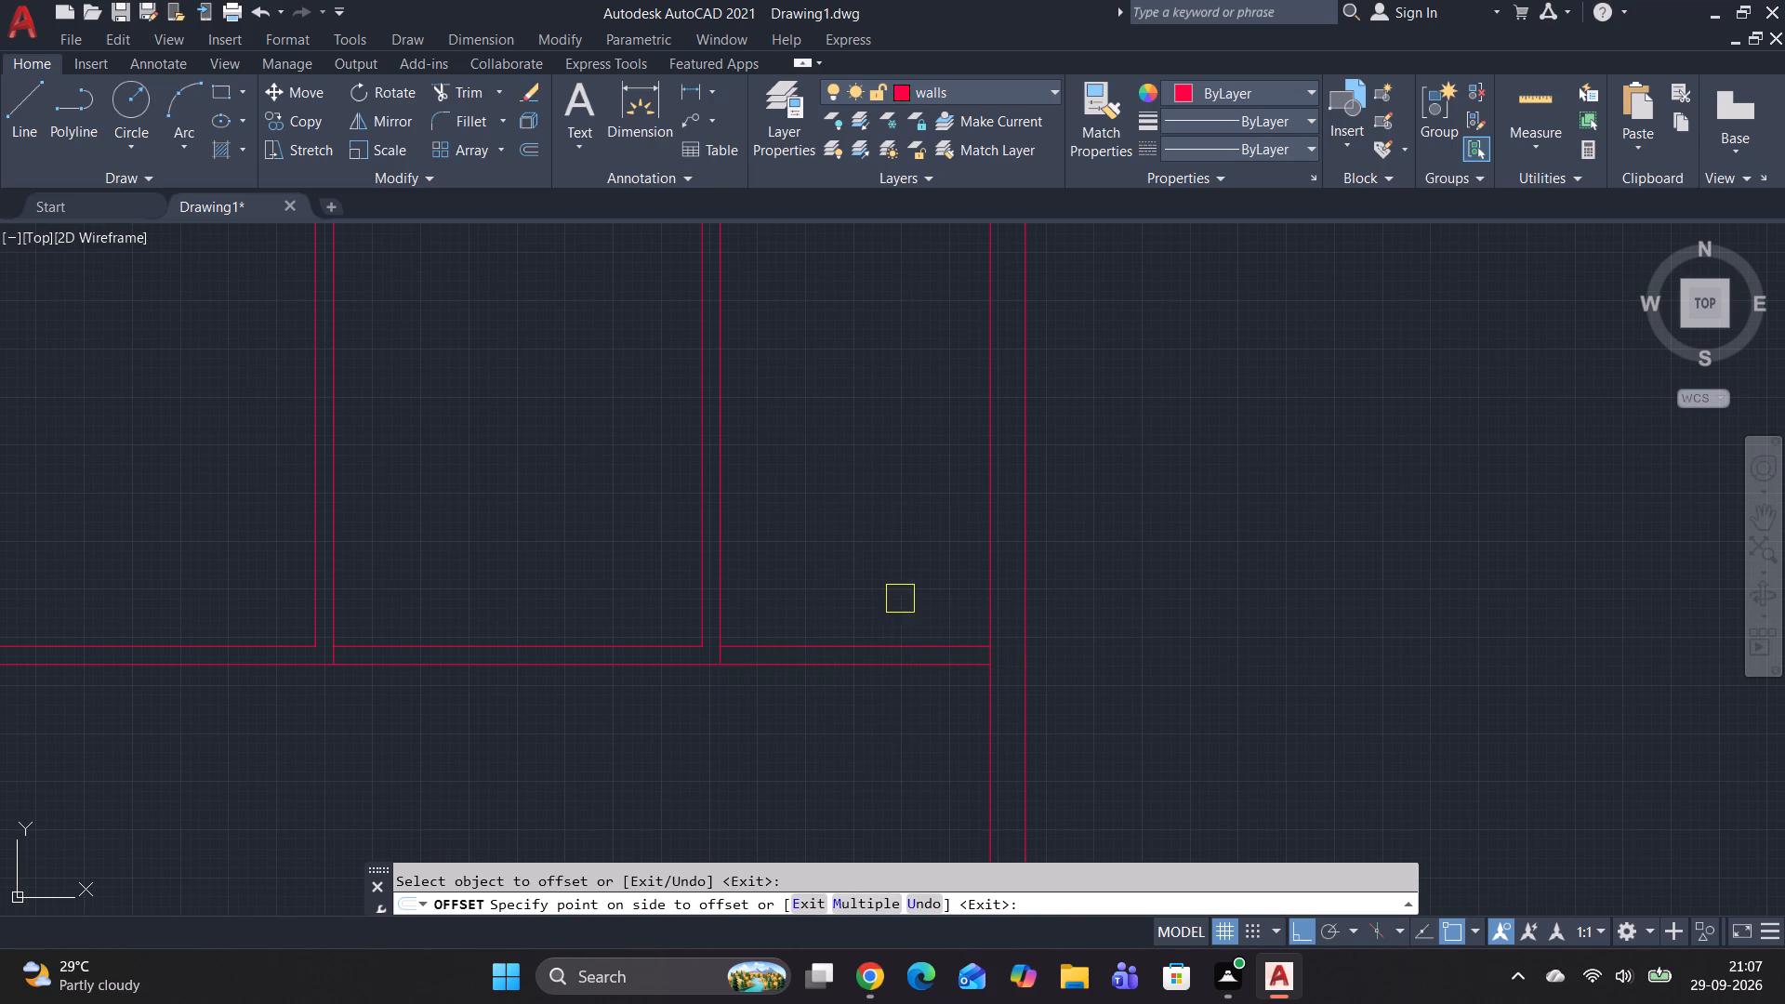
key(Escape)
key(Escape)
key(Escape)
key(Escape)
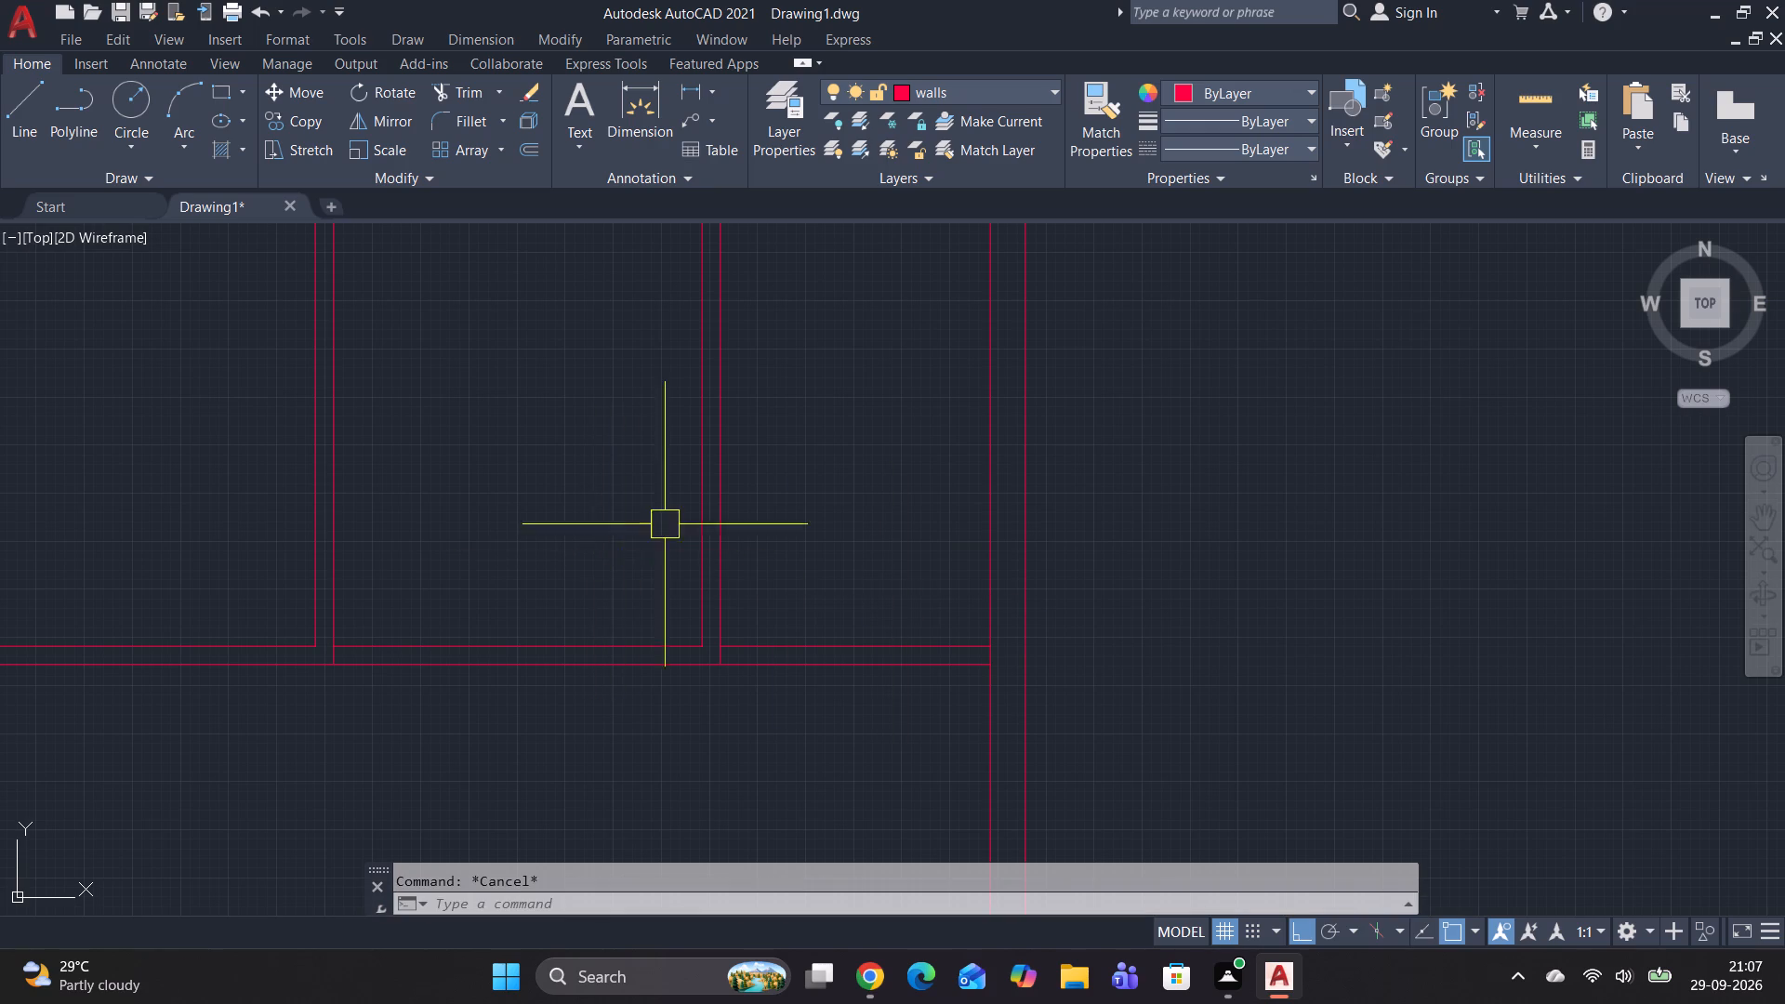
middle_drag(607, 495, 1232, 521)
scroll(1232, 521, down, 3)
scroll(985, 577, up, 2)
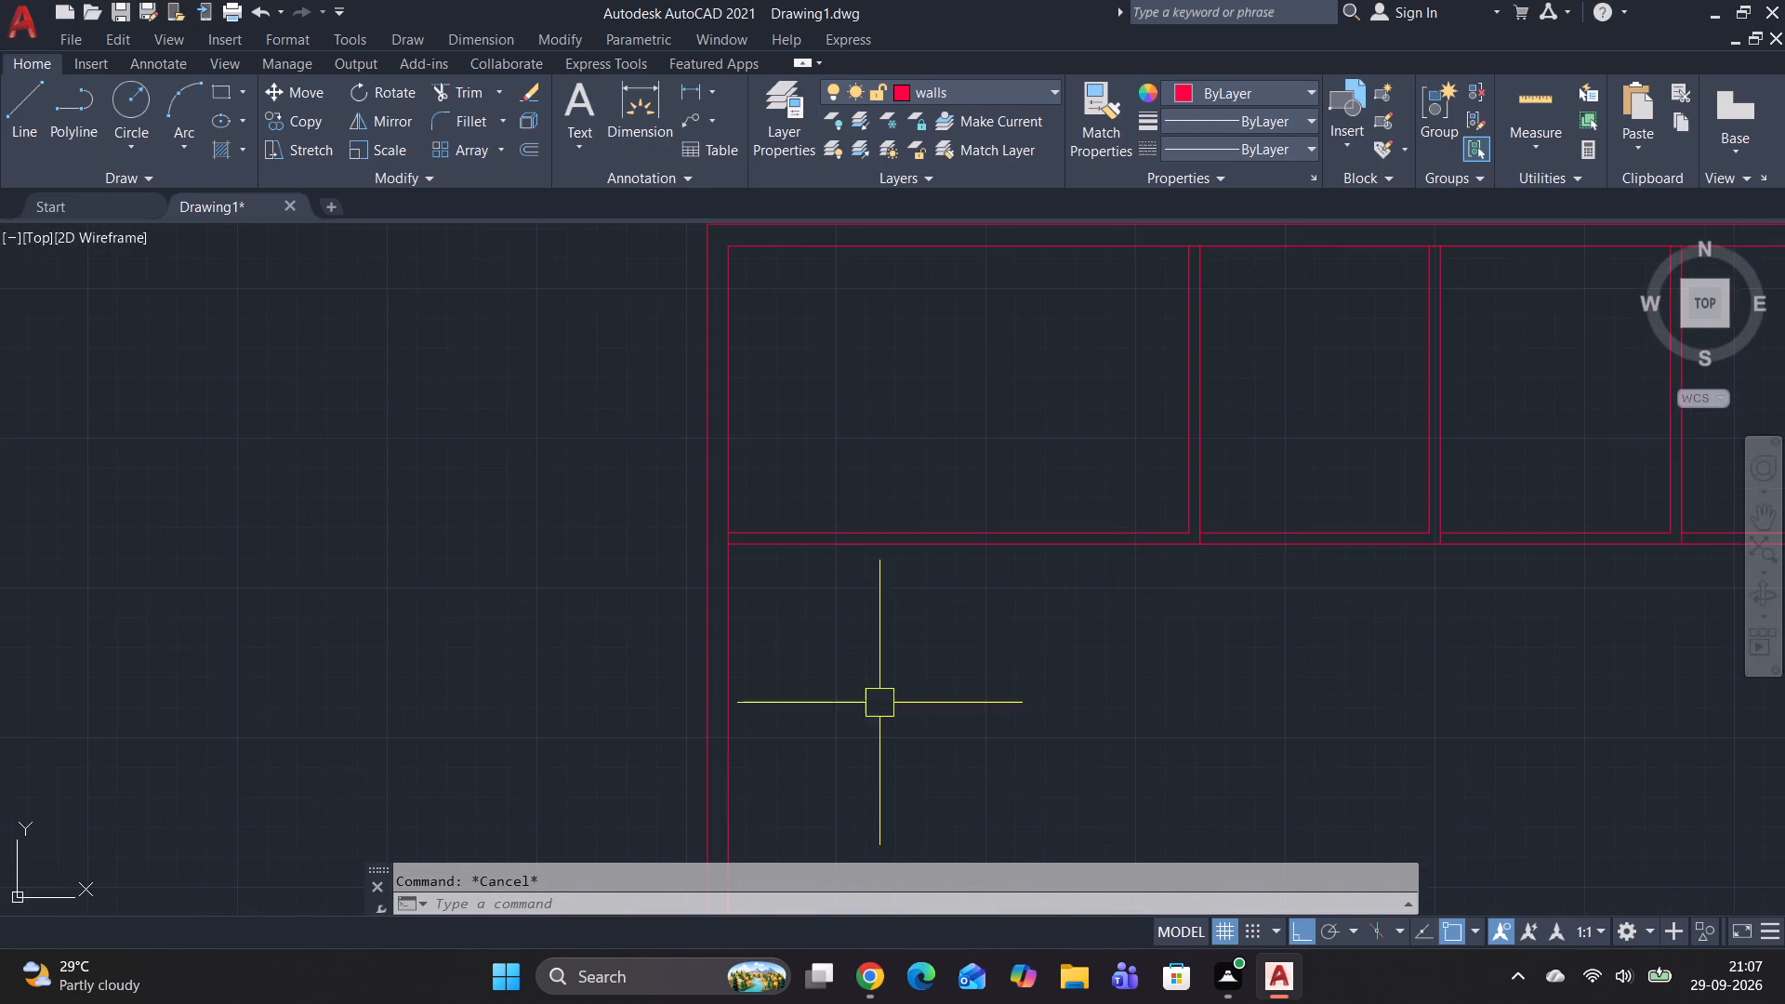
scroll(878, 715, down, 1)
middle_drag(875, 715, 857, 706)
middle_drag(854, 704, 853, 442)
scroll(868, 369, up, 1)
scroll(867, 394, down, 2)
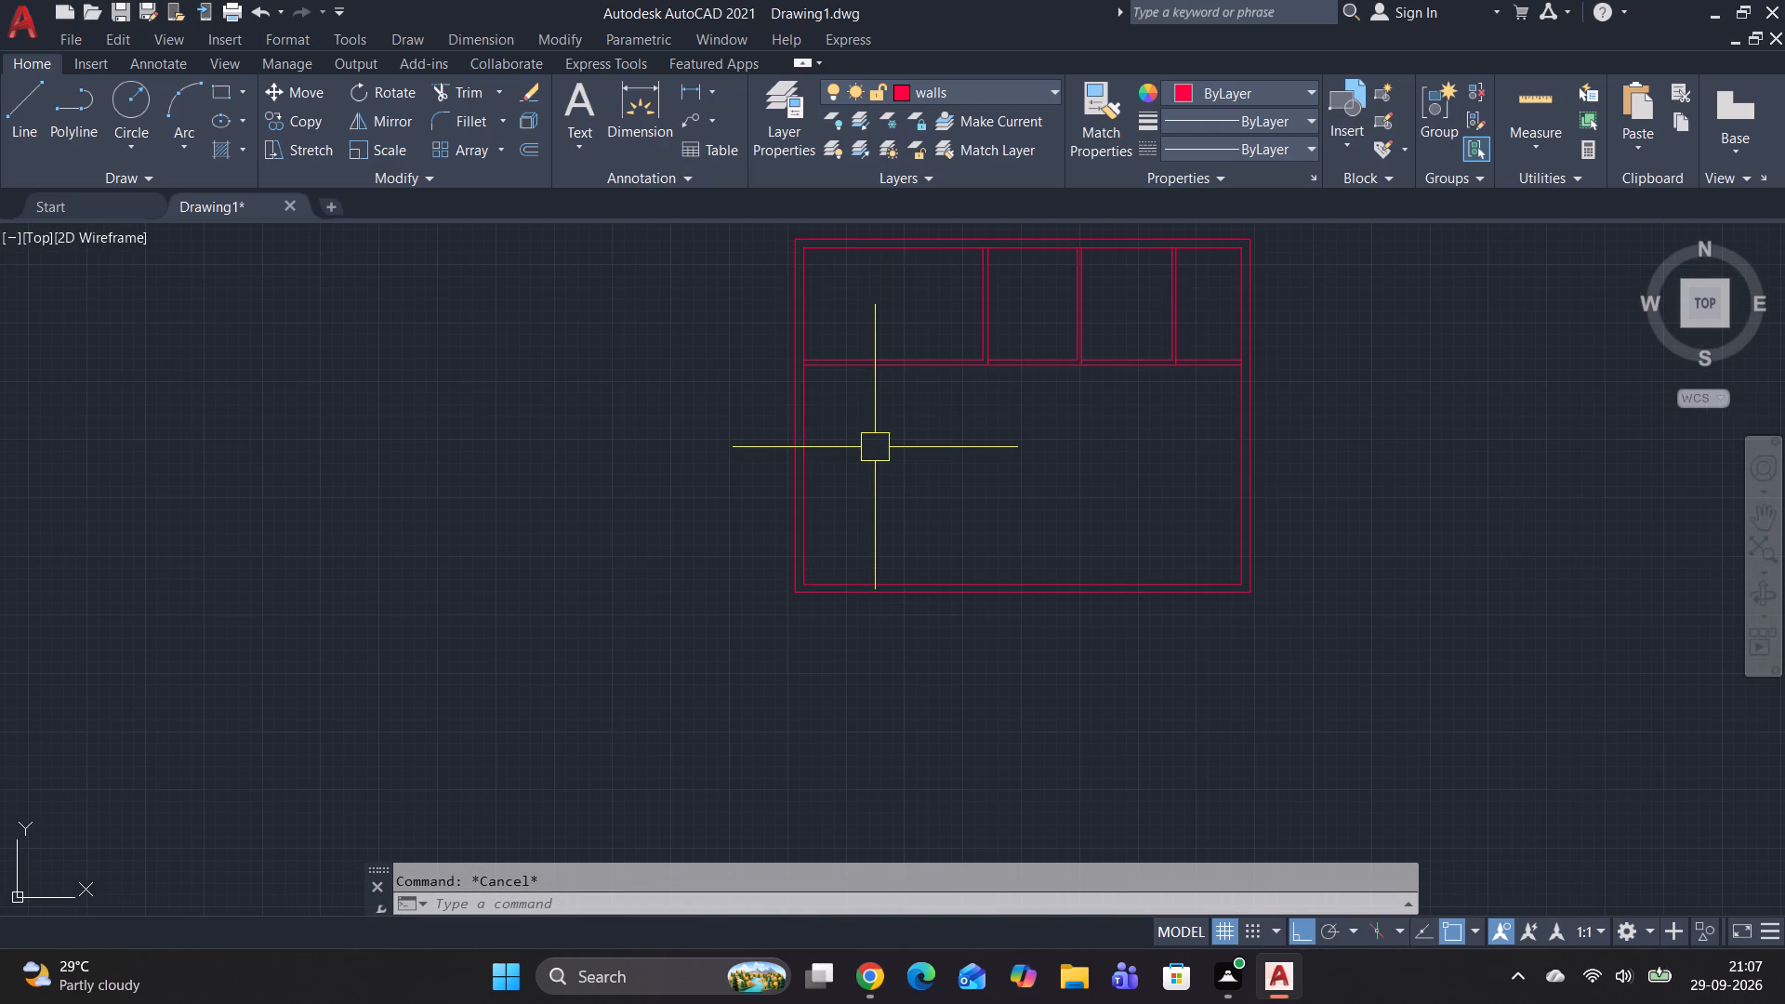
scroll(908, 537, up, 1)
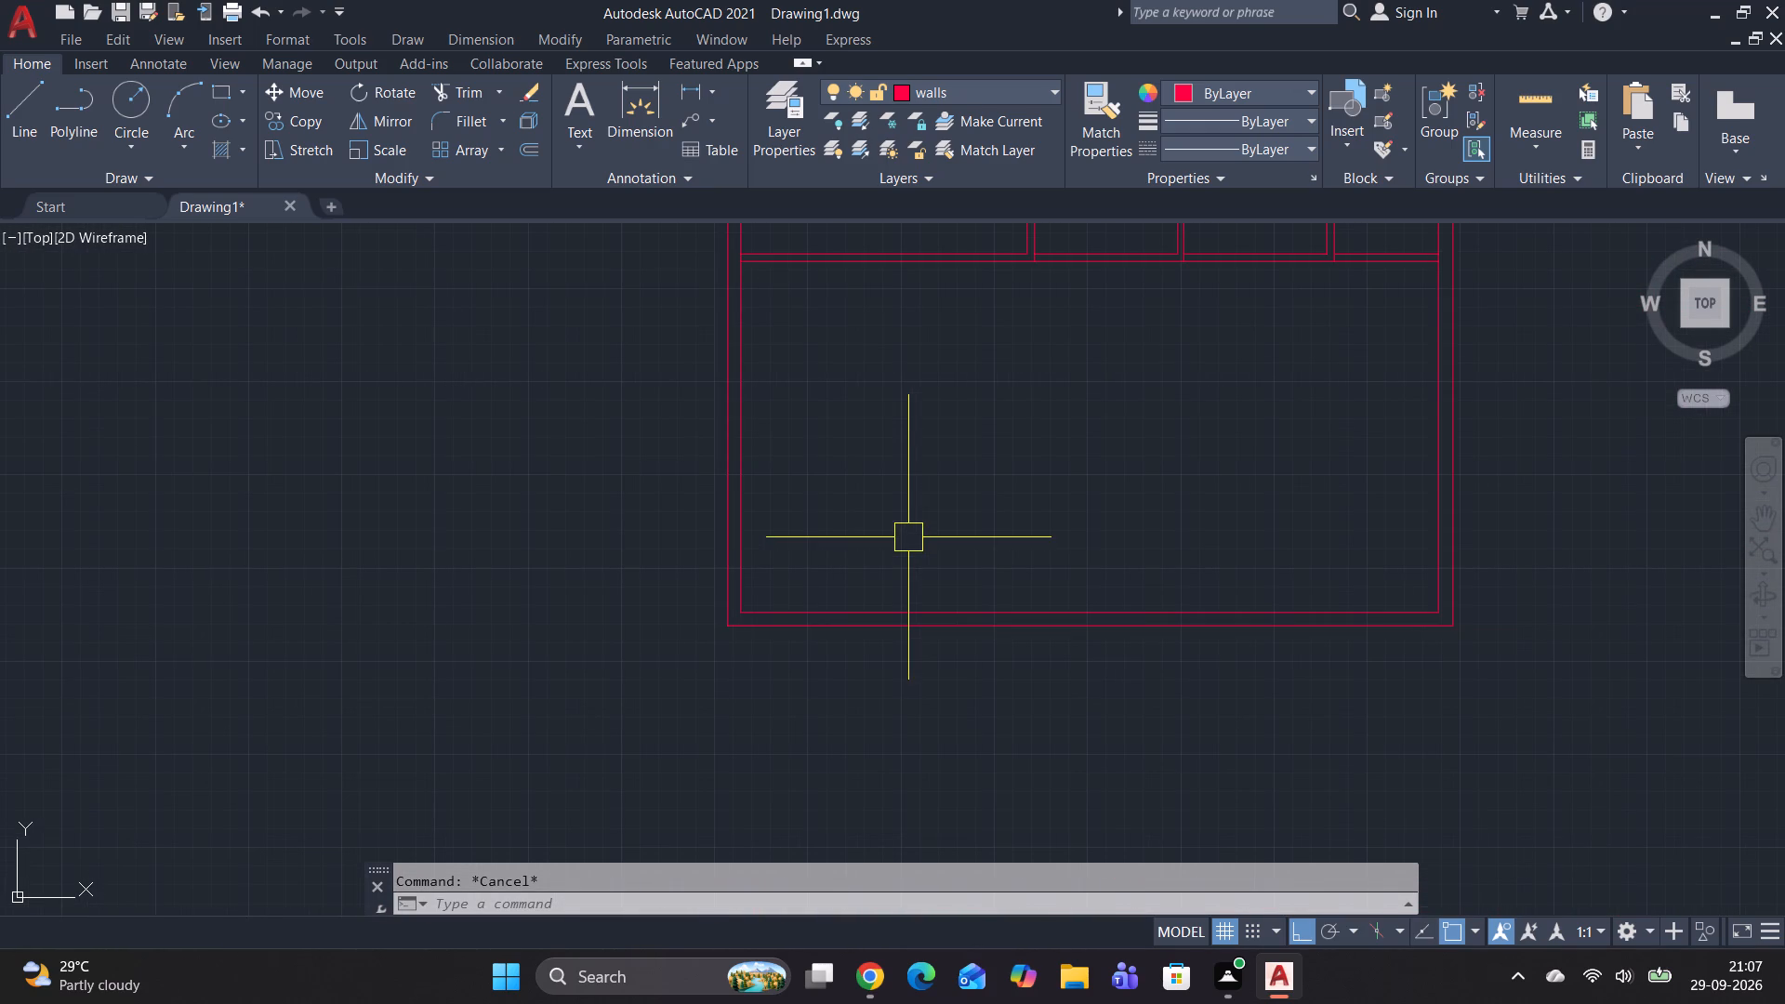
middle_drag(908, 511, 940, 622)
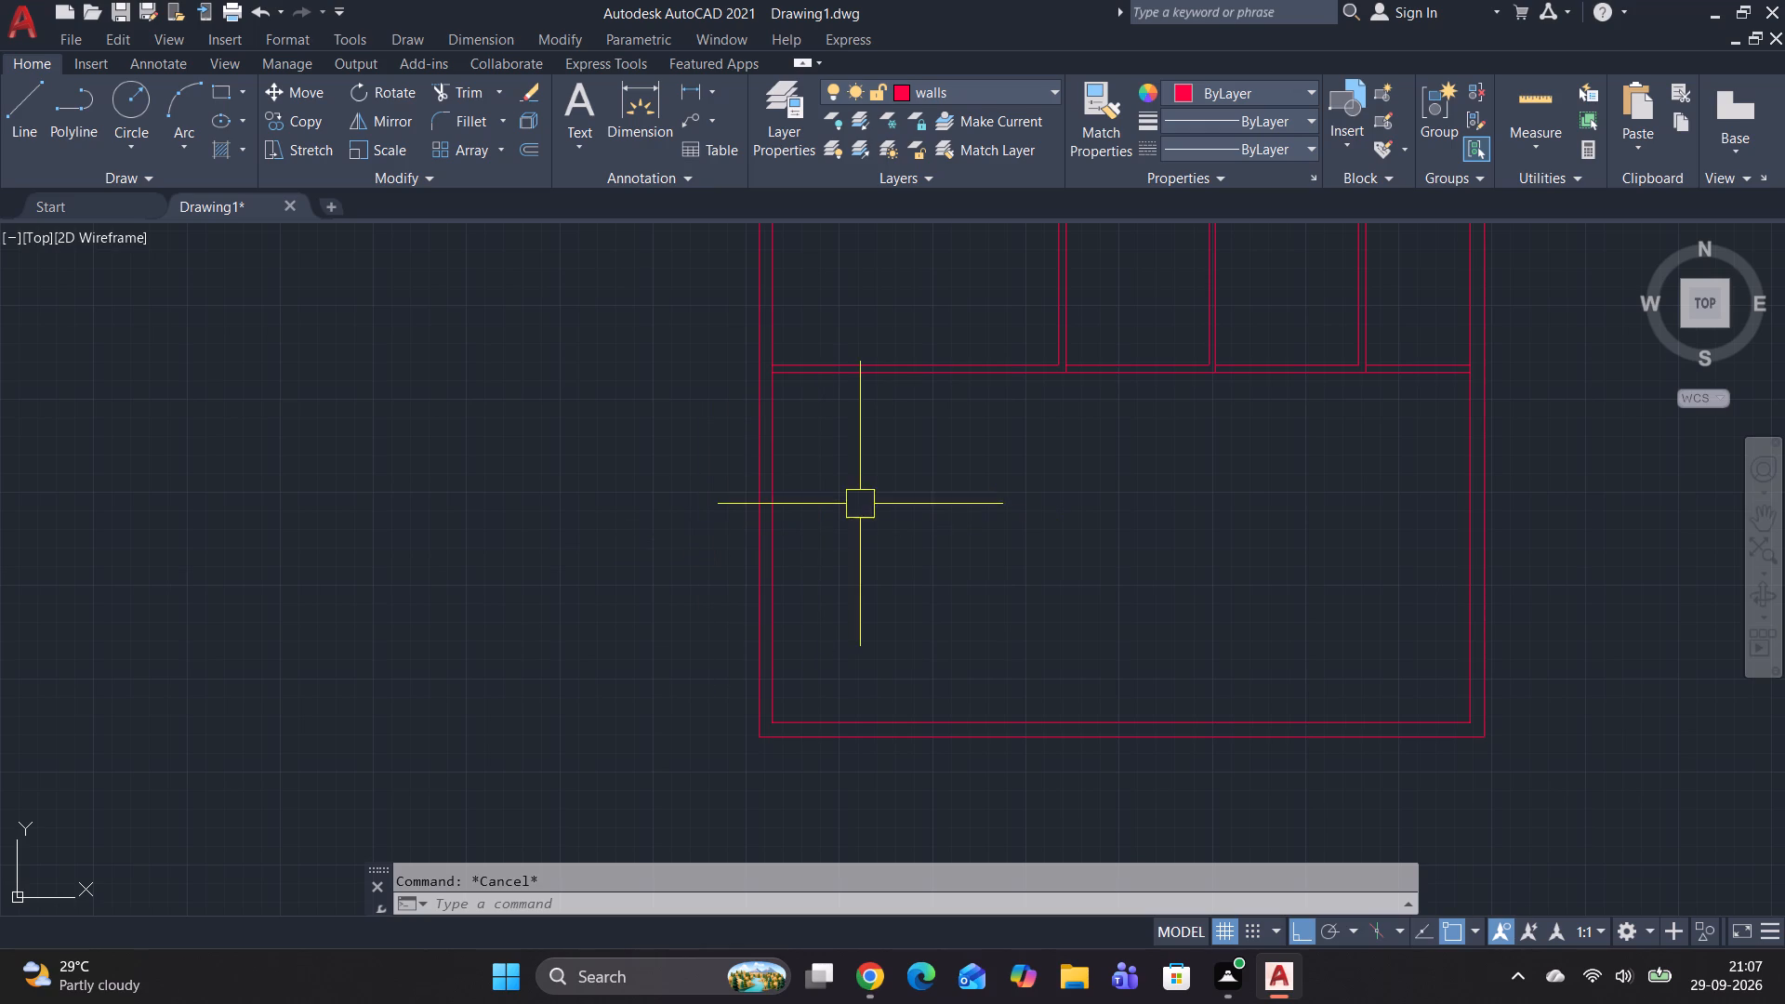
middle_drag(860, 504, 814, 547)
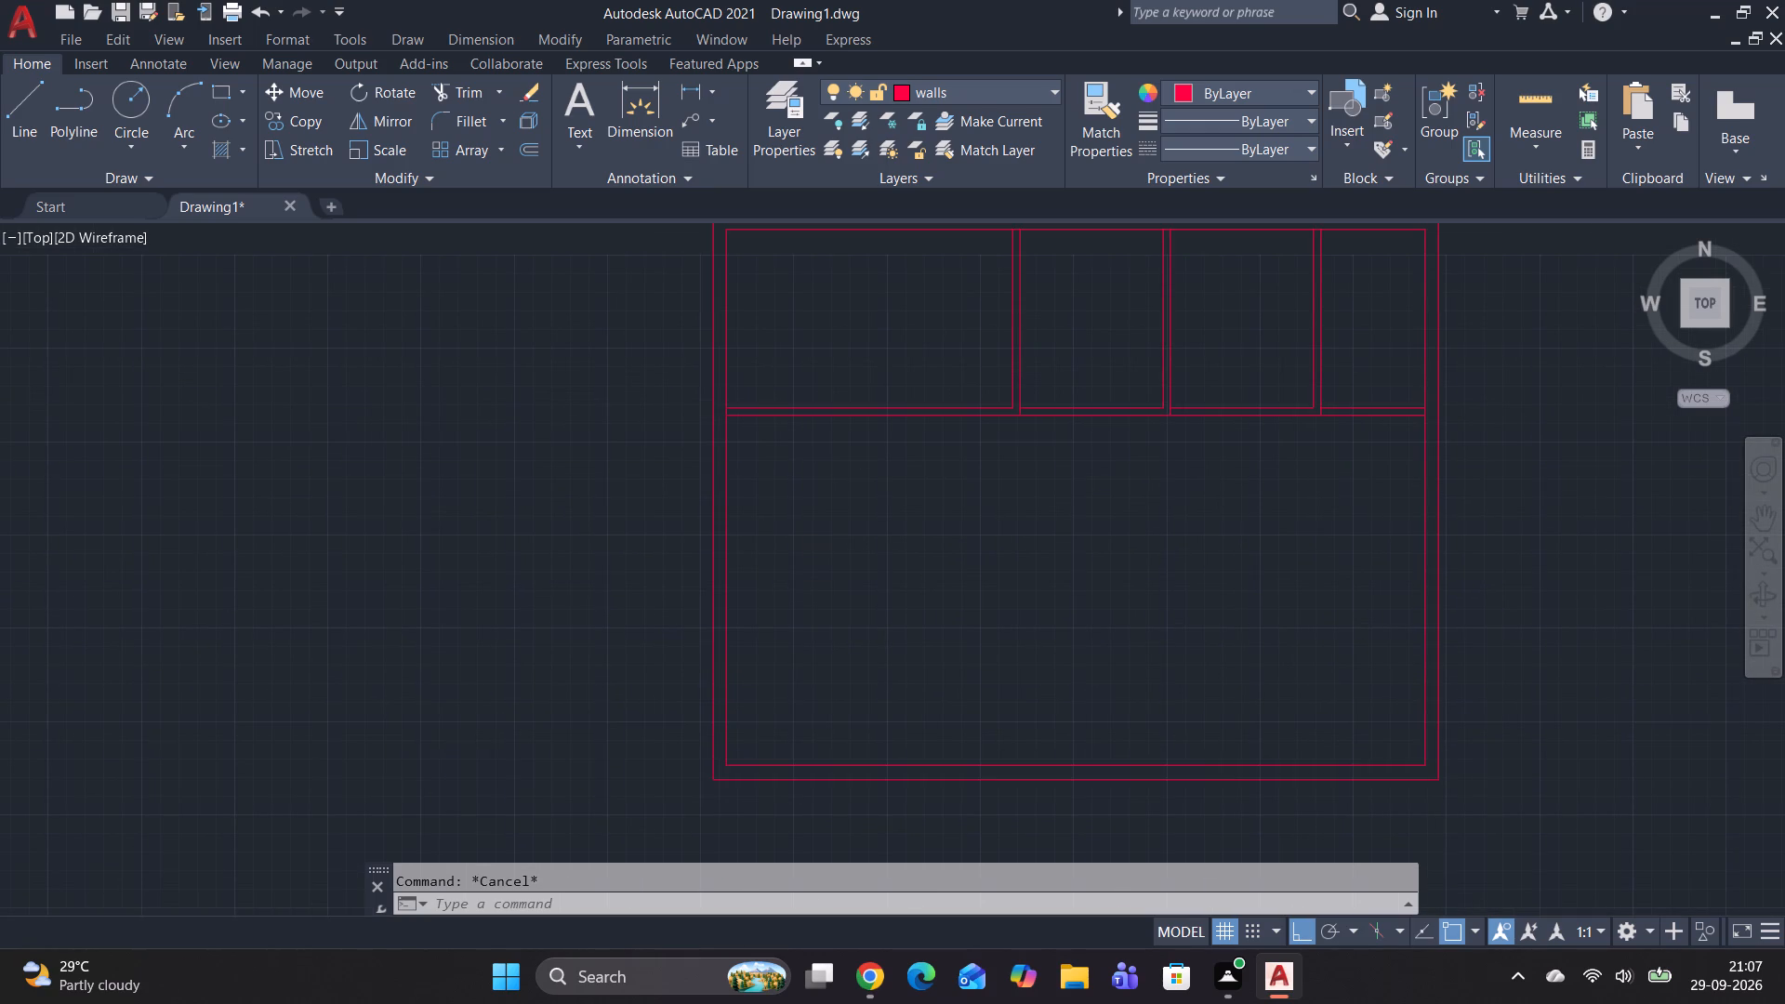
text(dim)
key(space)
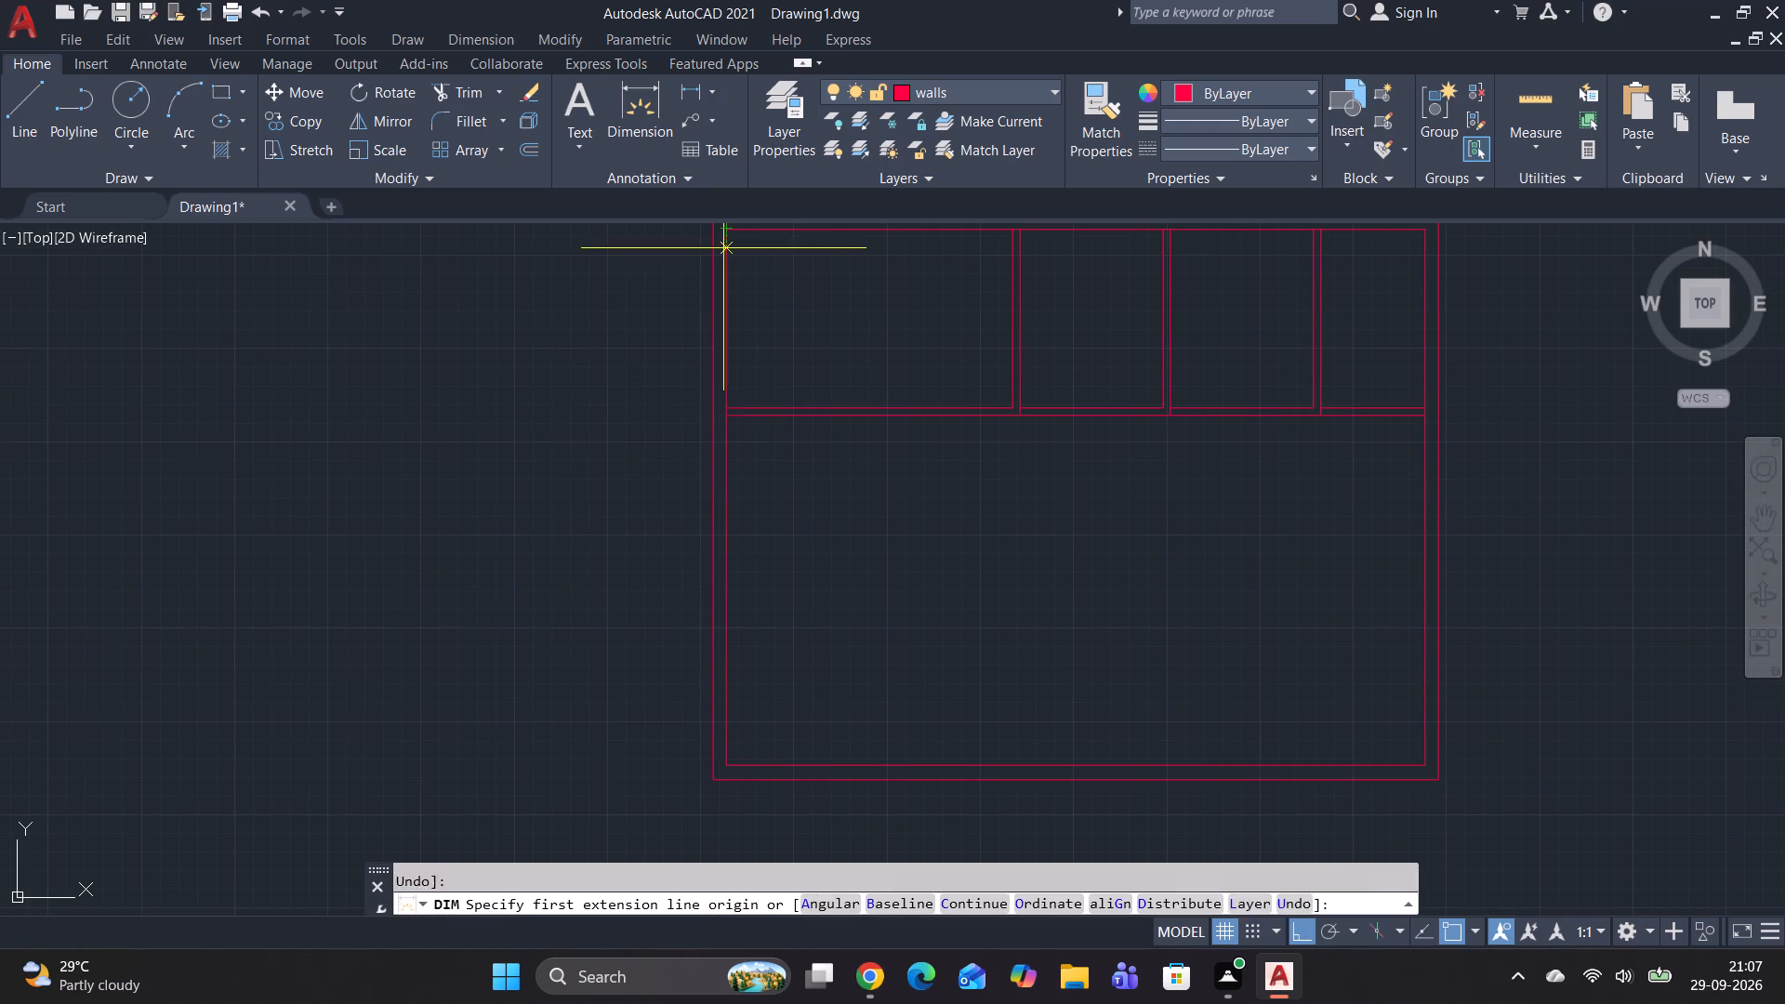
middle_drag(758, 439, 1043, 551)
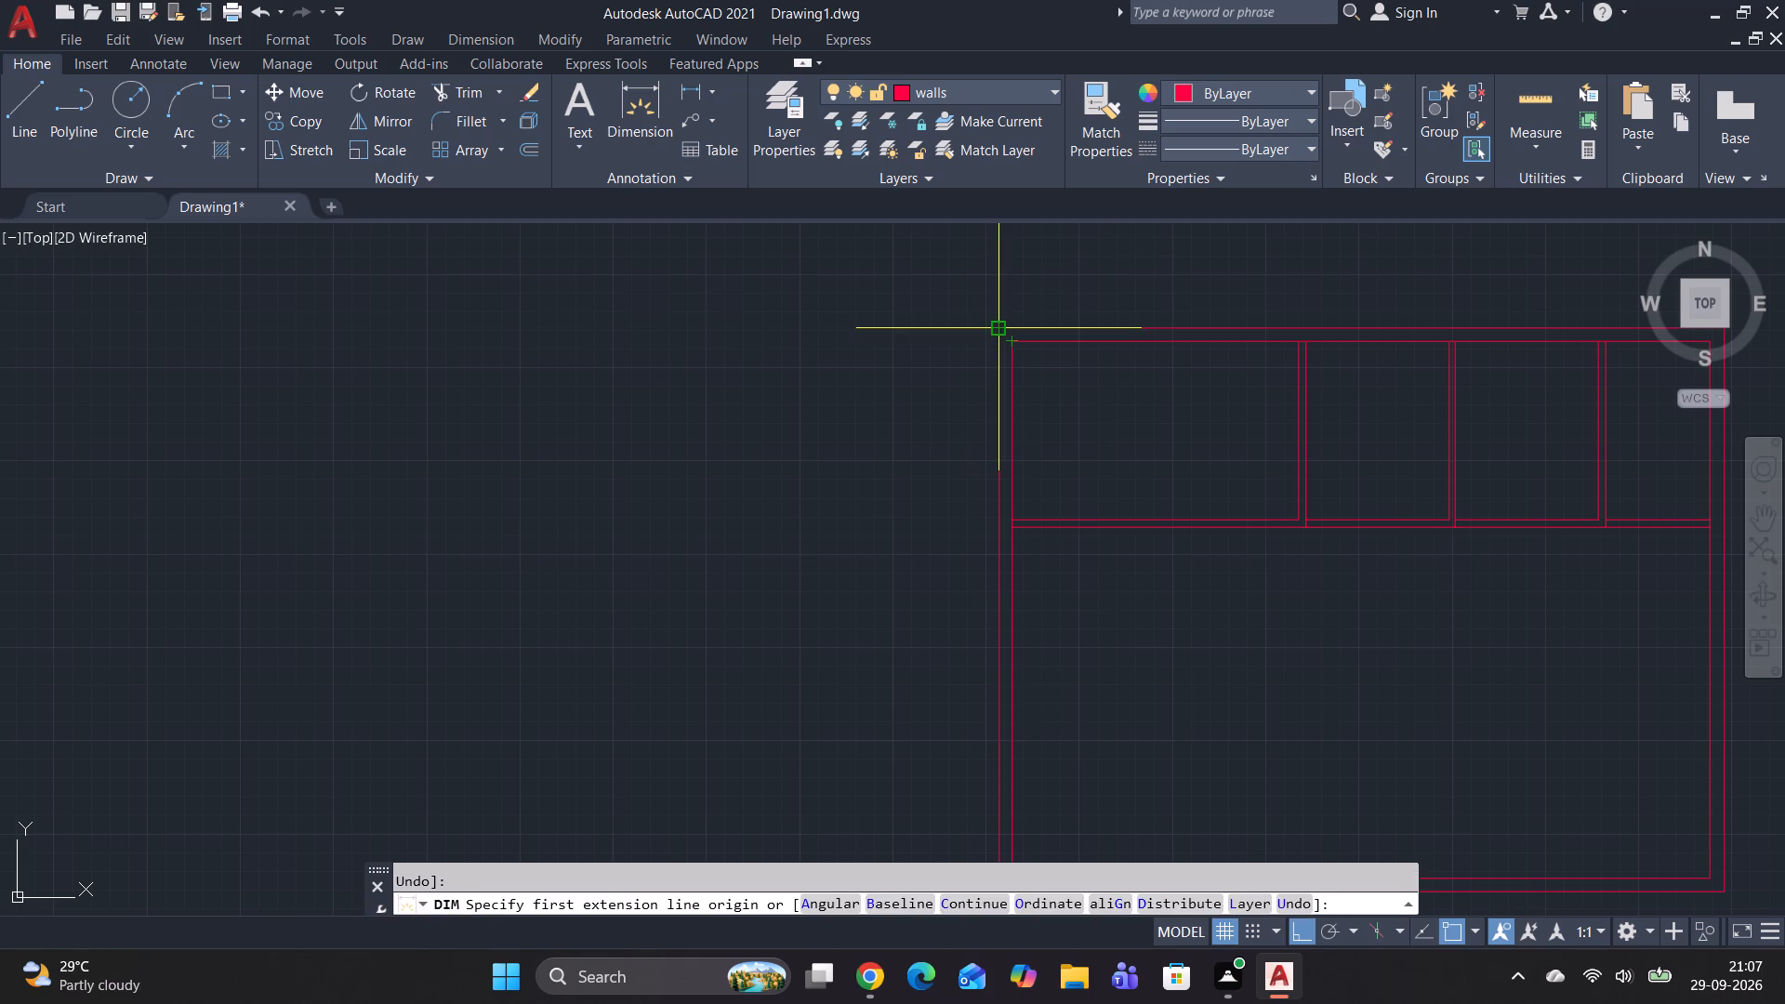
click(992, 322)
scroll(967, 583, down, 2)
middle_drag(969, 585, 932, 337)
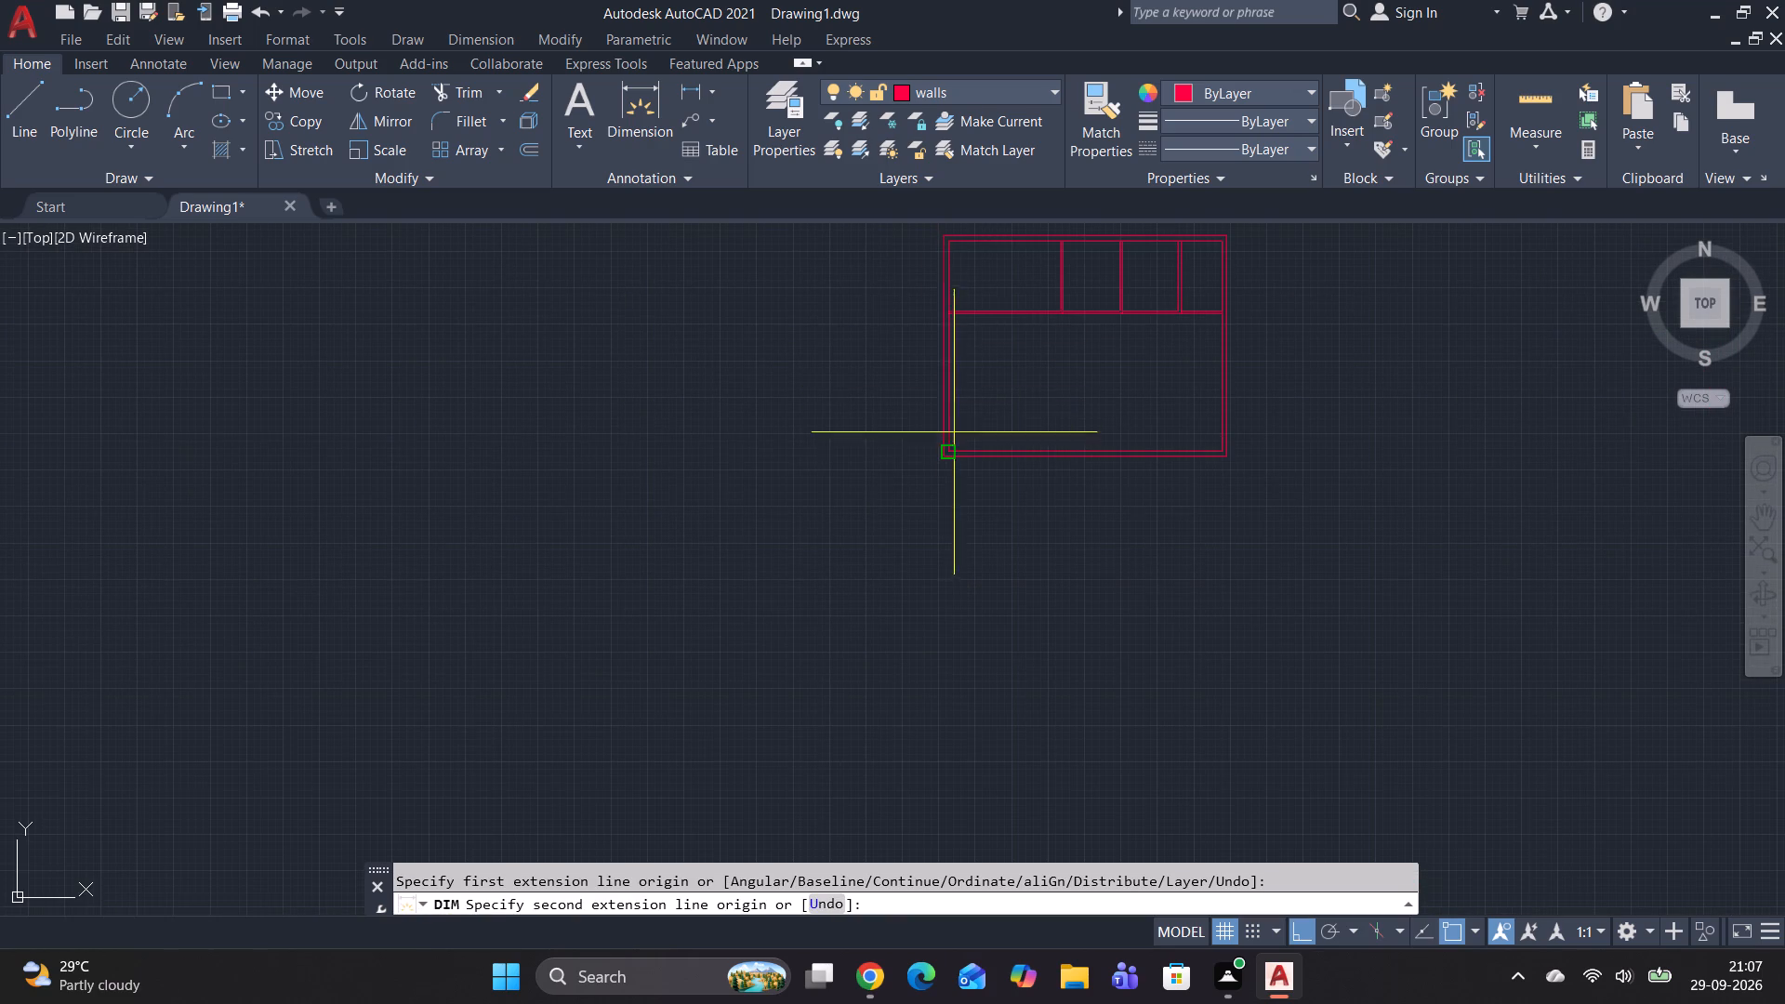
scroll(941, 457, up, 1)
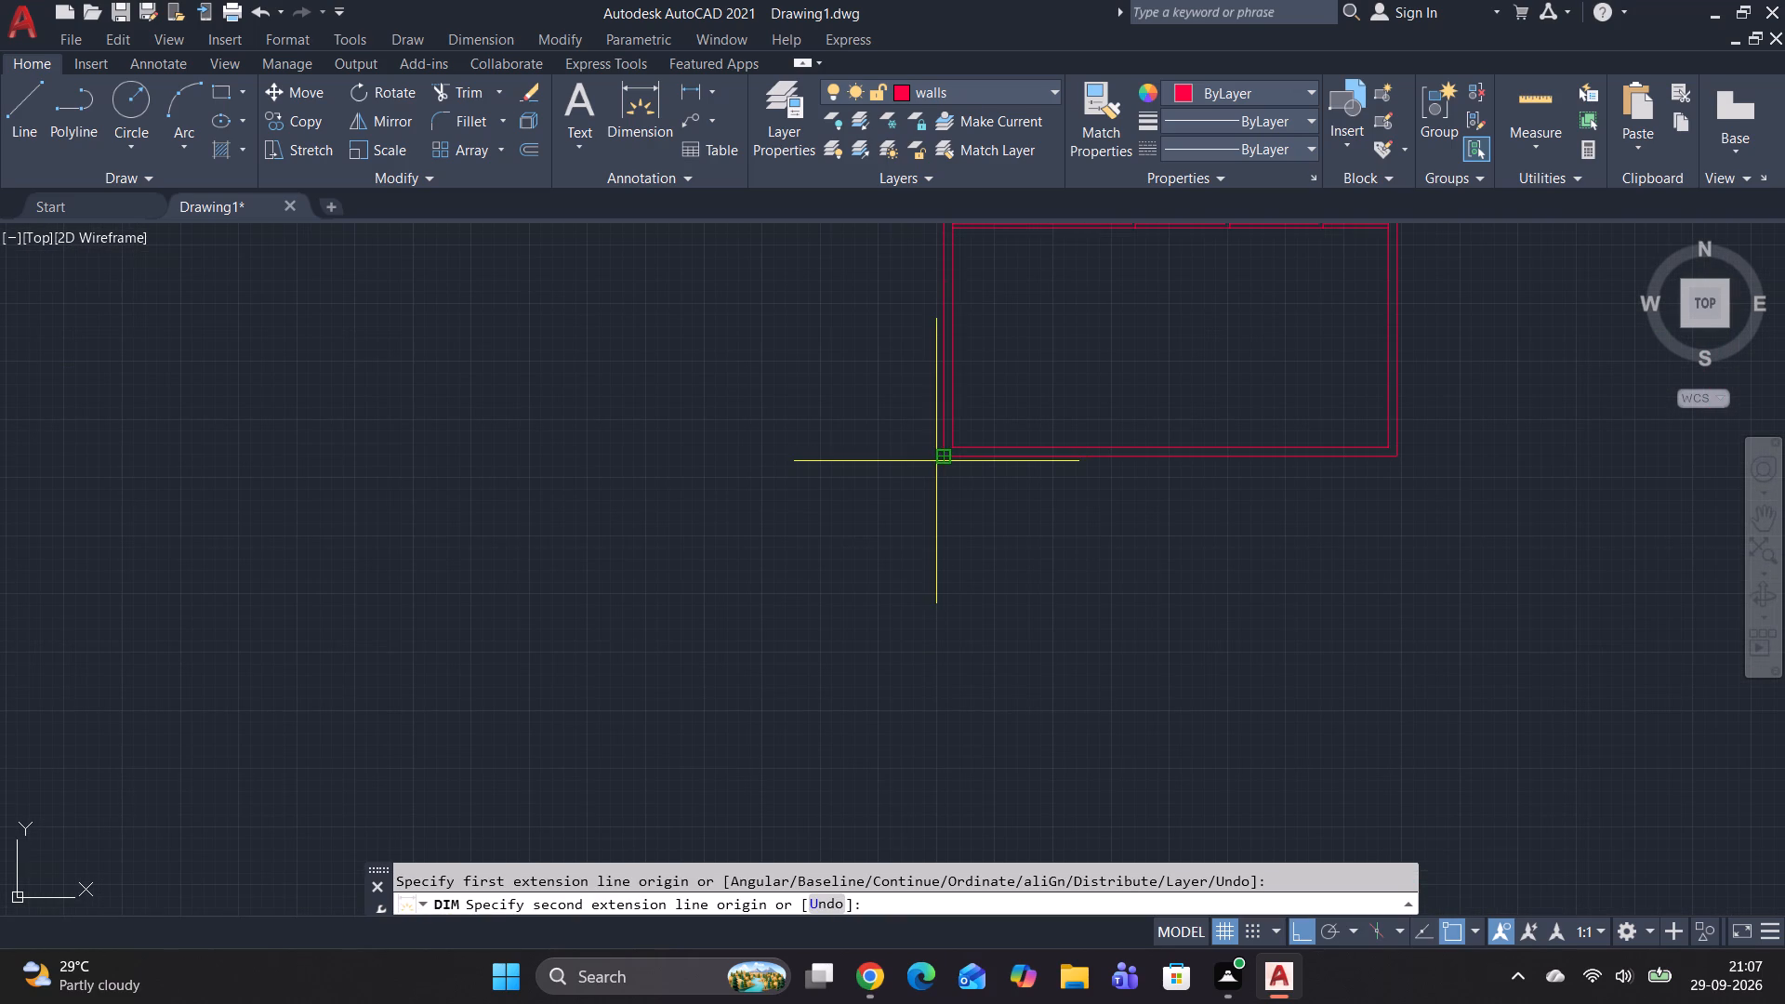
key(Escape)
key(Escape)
Offset the bottom outer wall's inner face 5' upward into the plan.
scroll(919, 531, up, 2)
middle_drag(919, 531, 715, 776)
scroll(712, 757, down, 1)
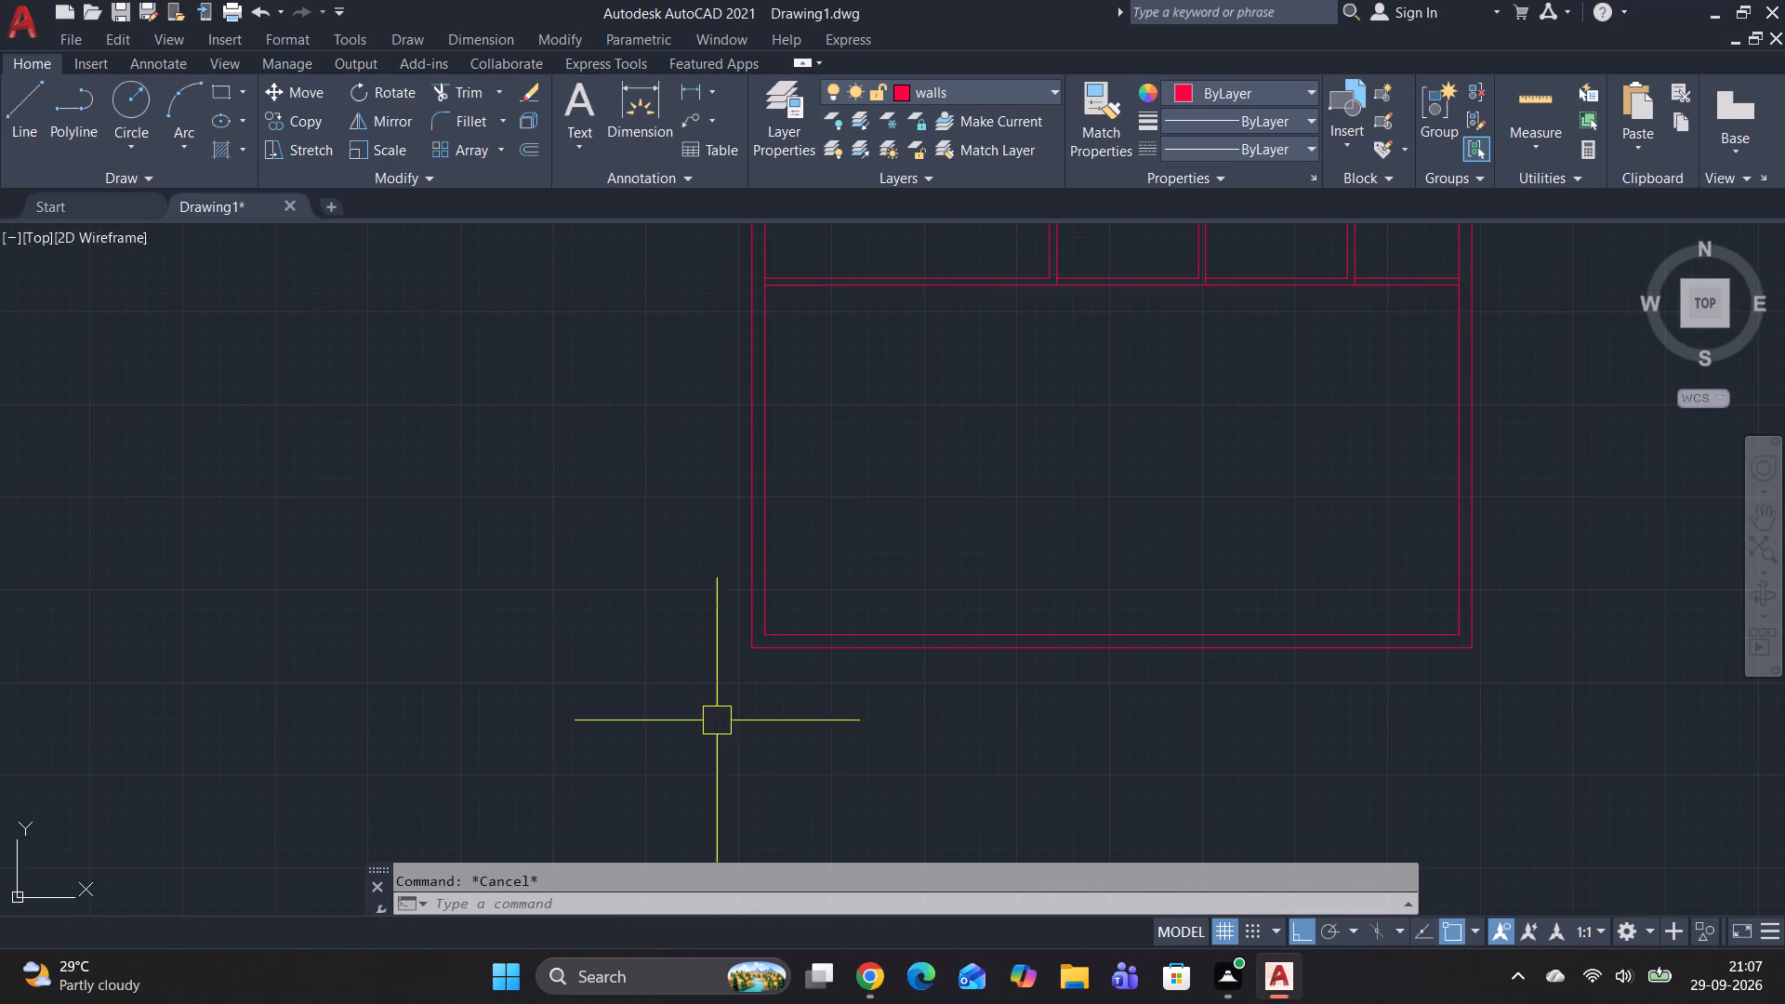
text(of)
key(space)
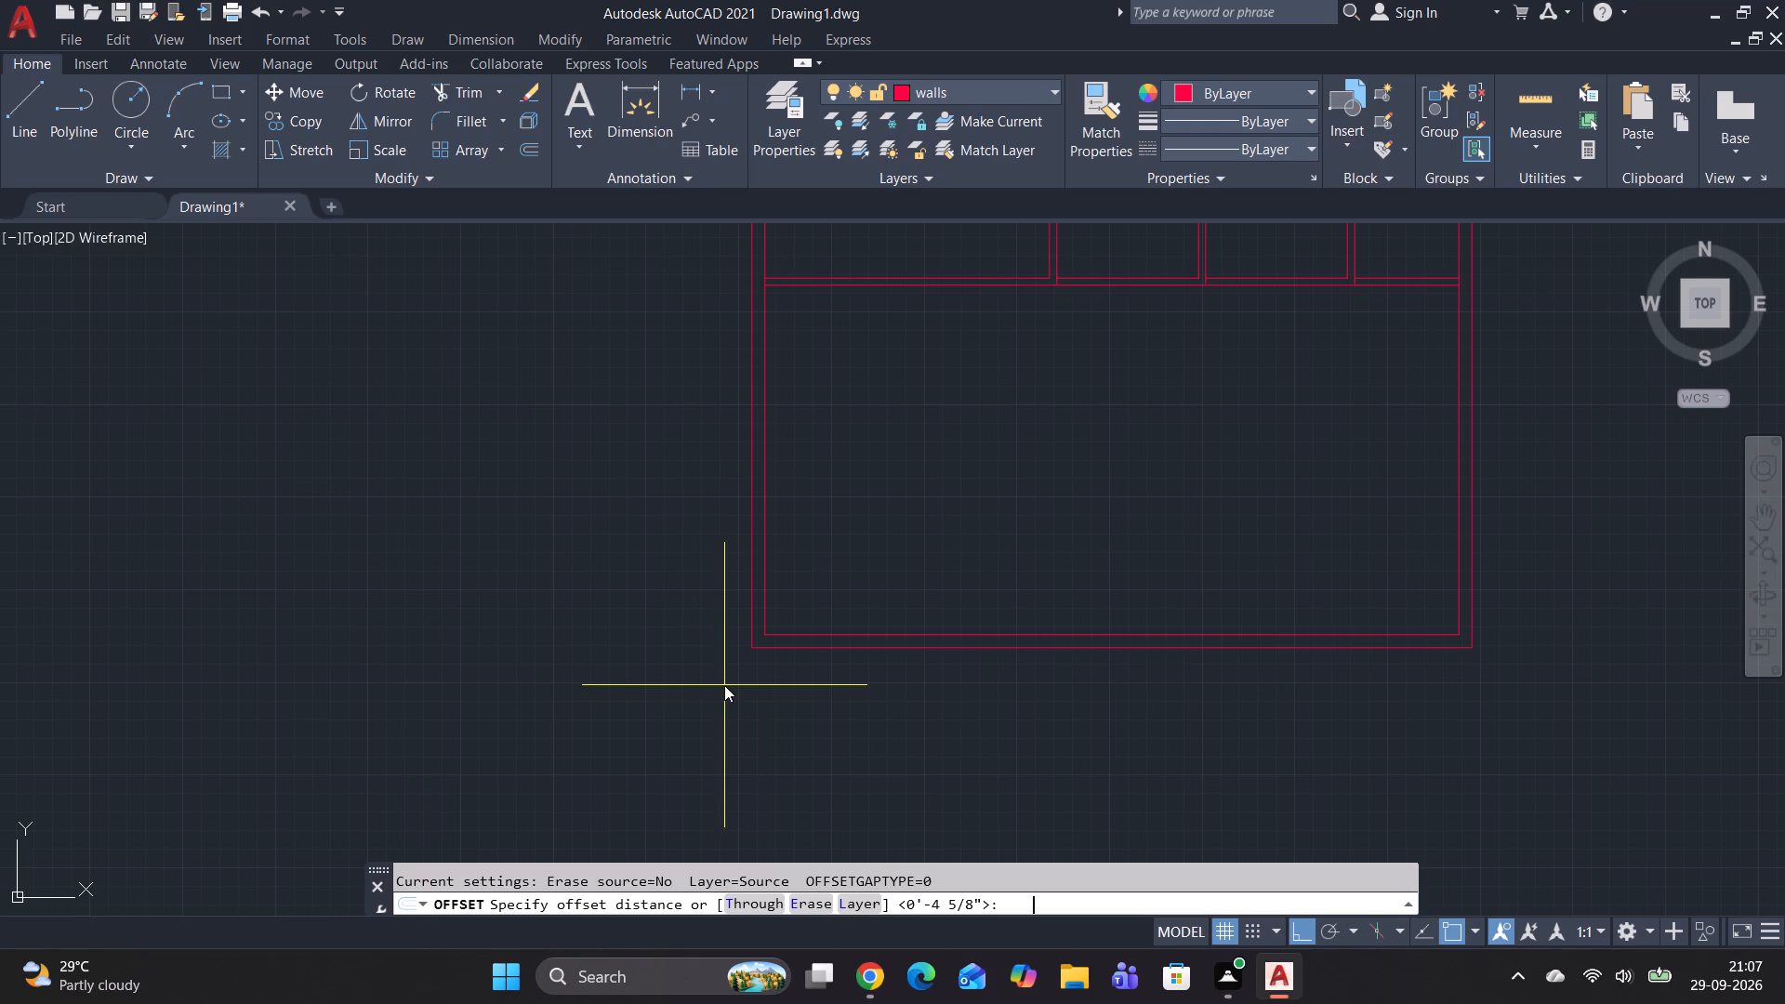
click(1021, 635)
text(5')
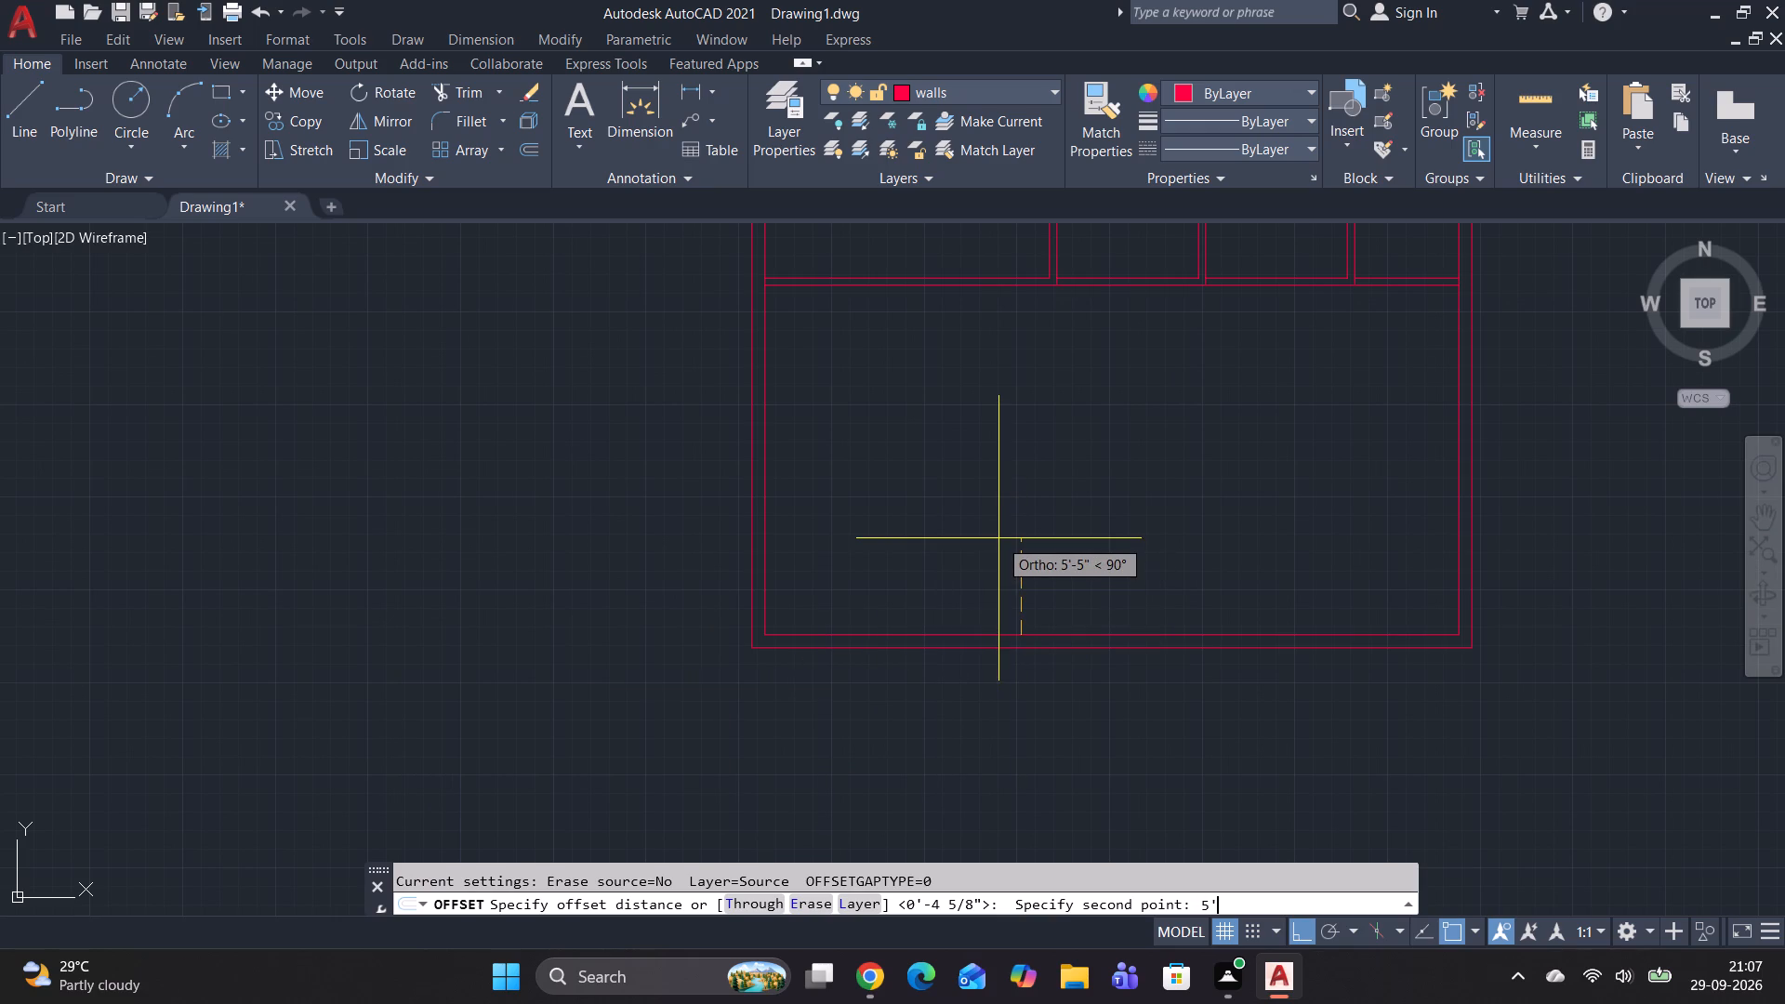
key(Return)
scroll(998, 538, up, 1)
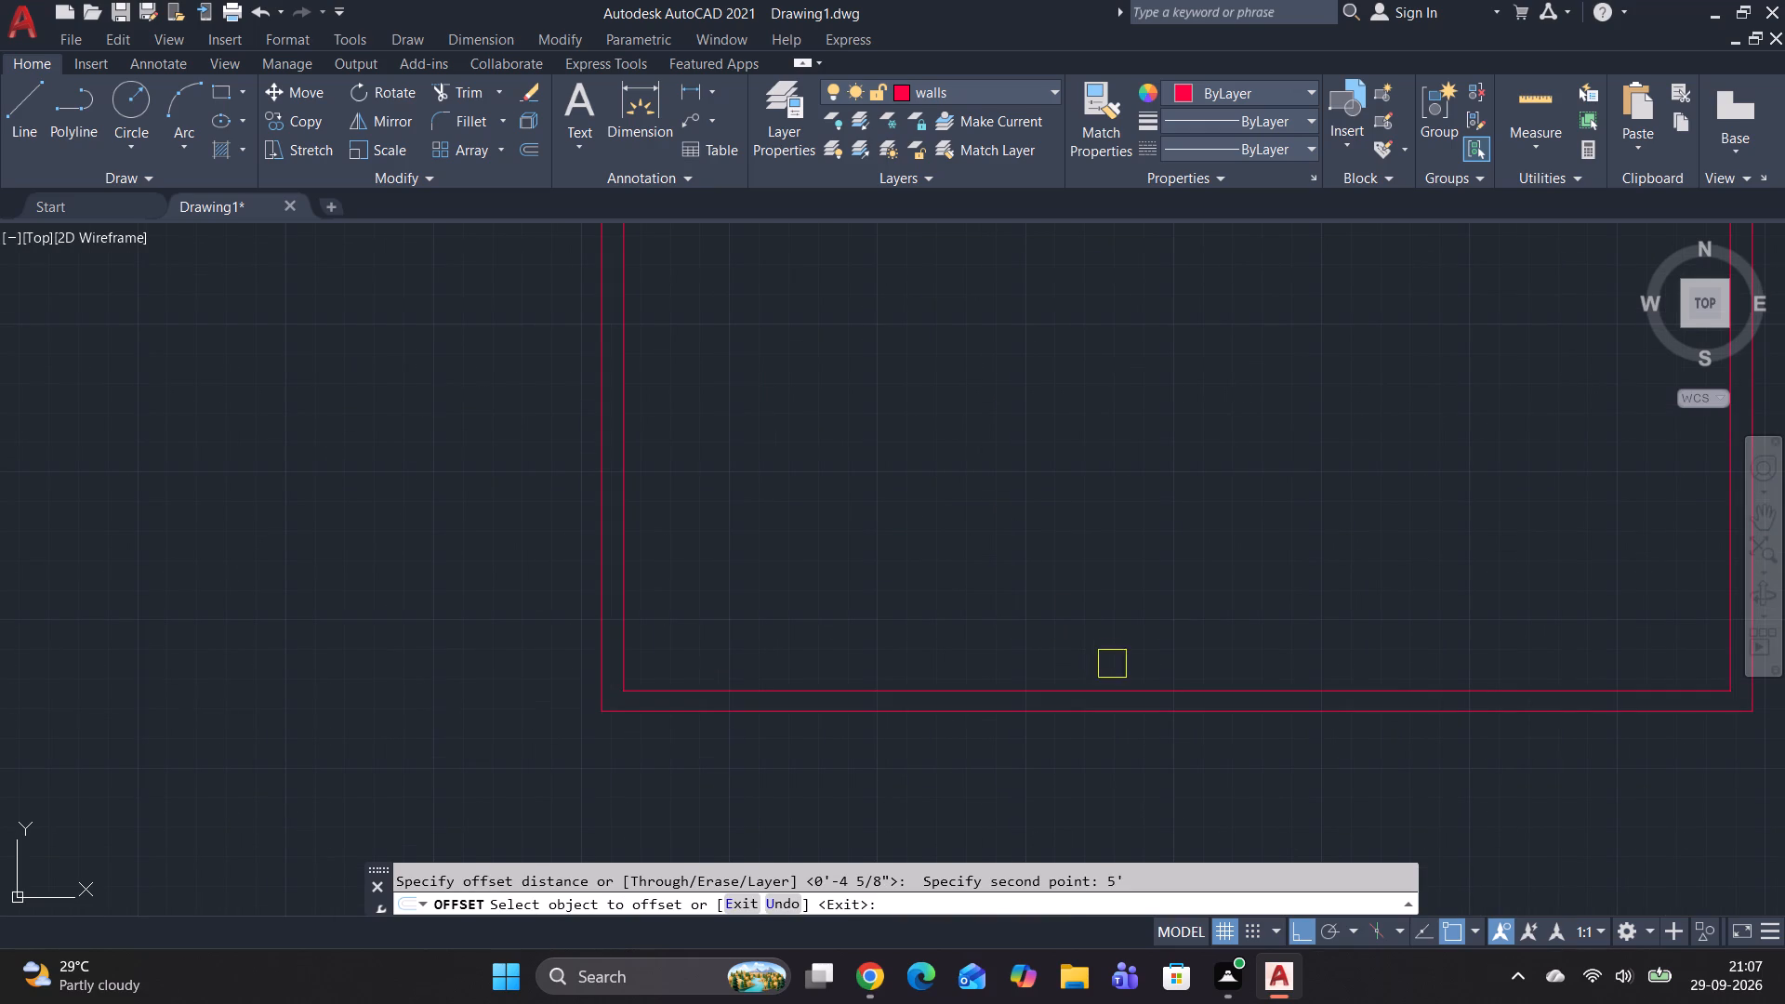
click(1126, 680)
click(1135, 492)
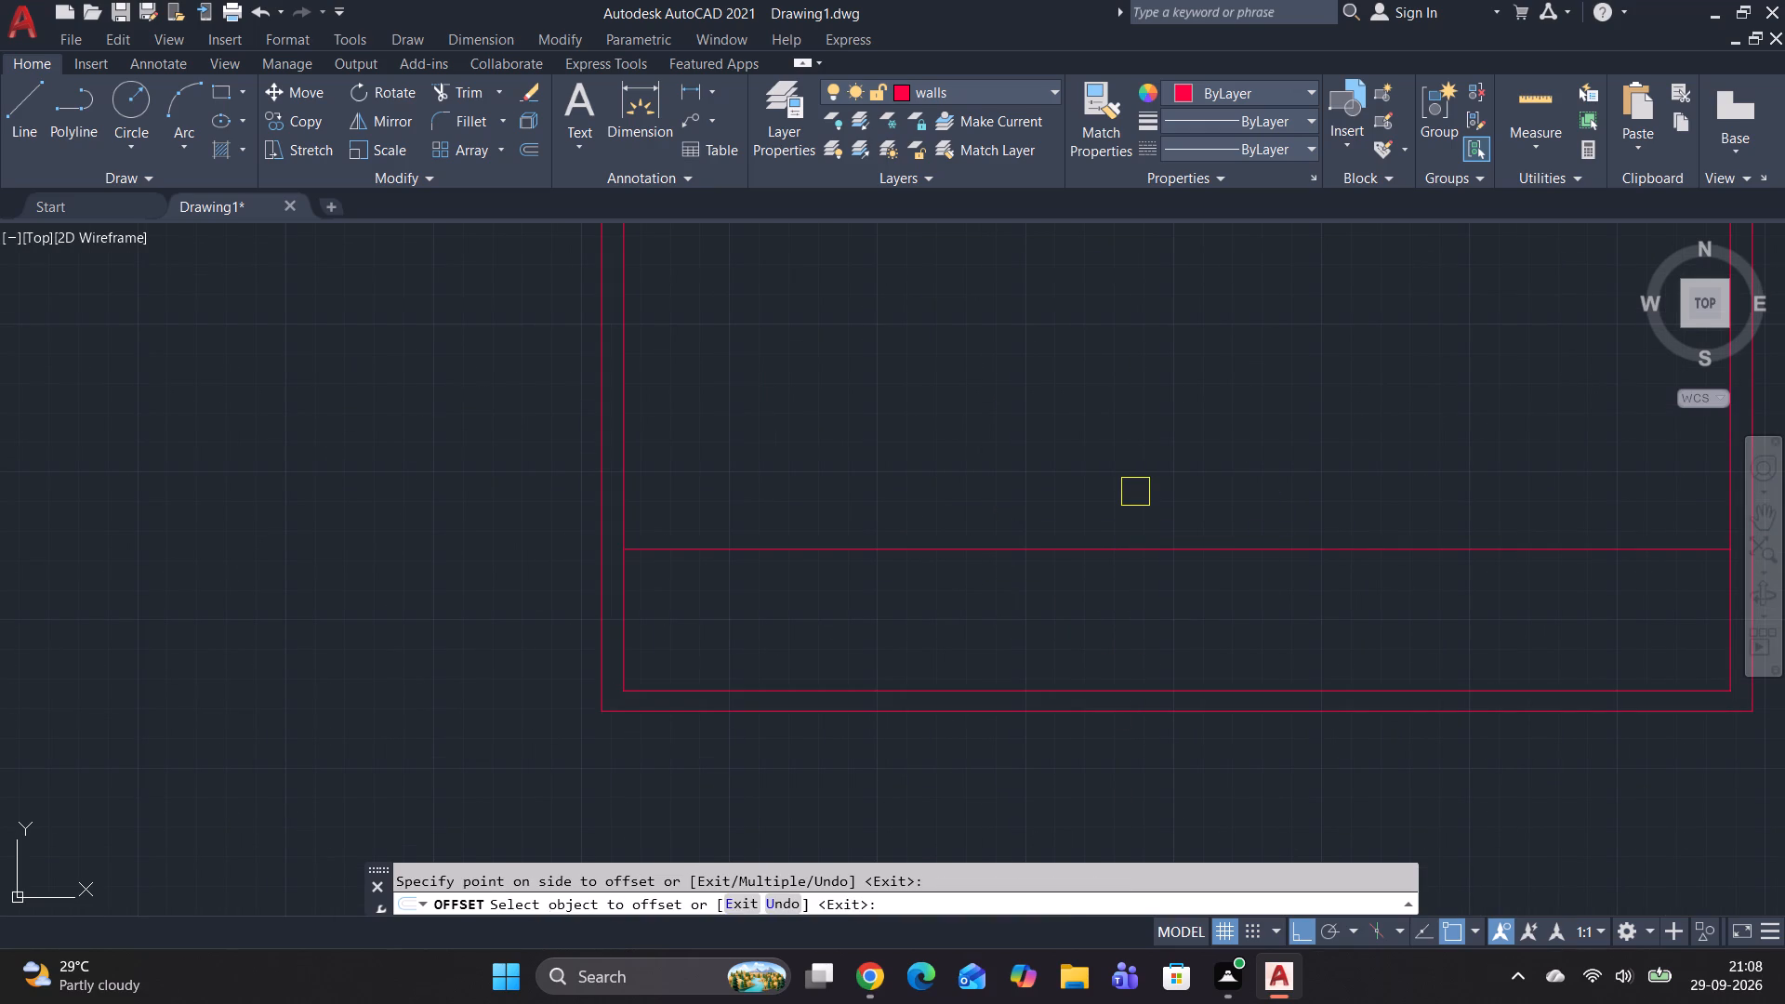
middle_drag(1147, 482, 1027, 575)
key(Escape)
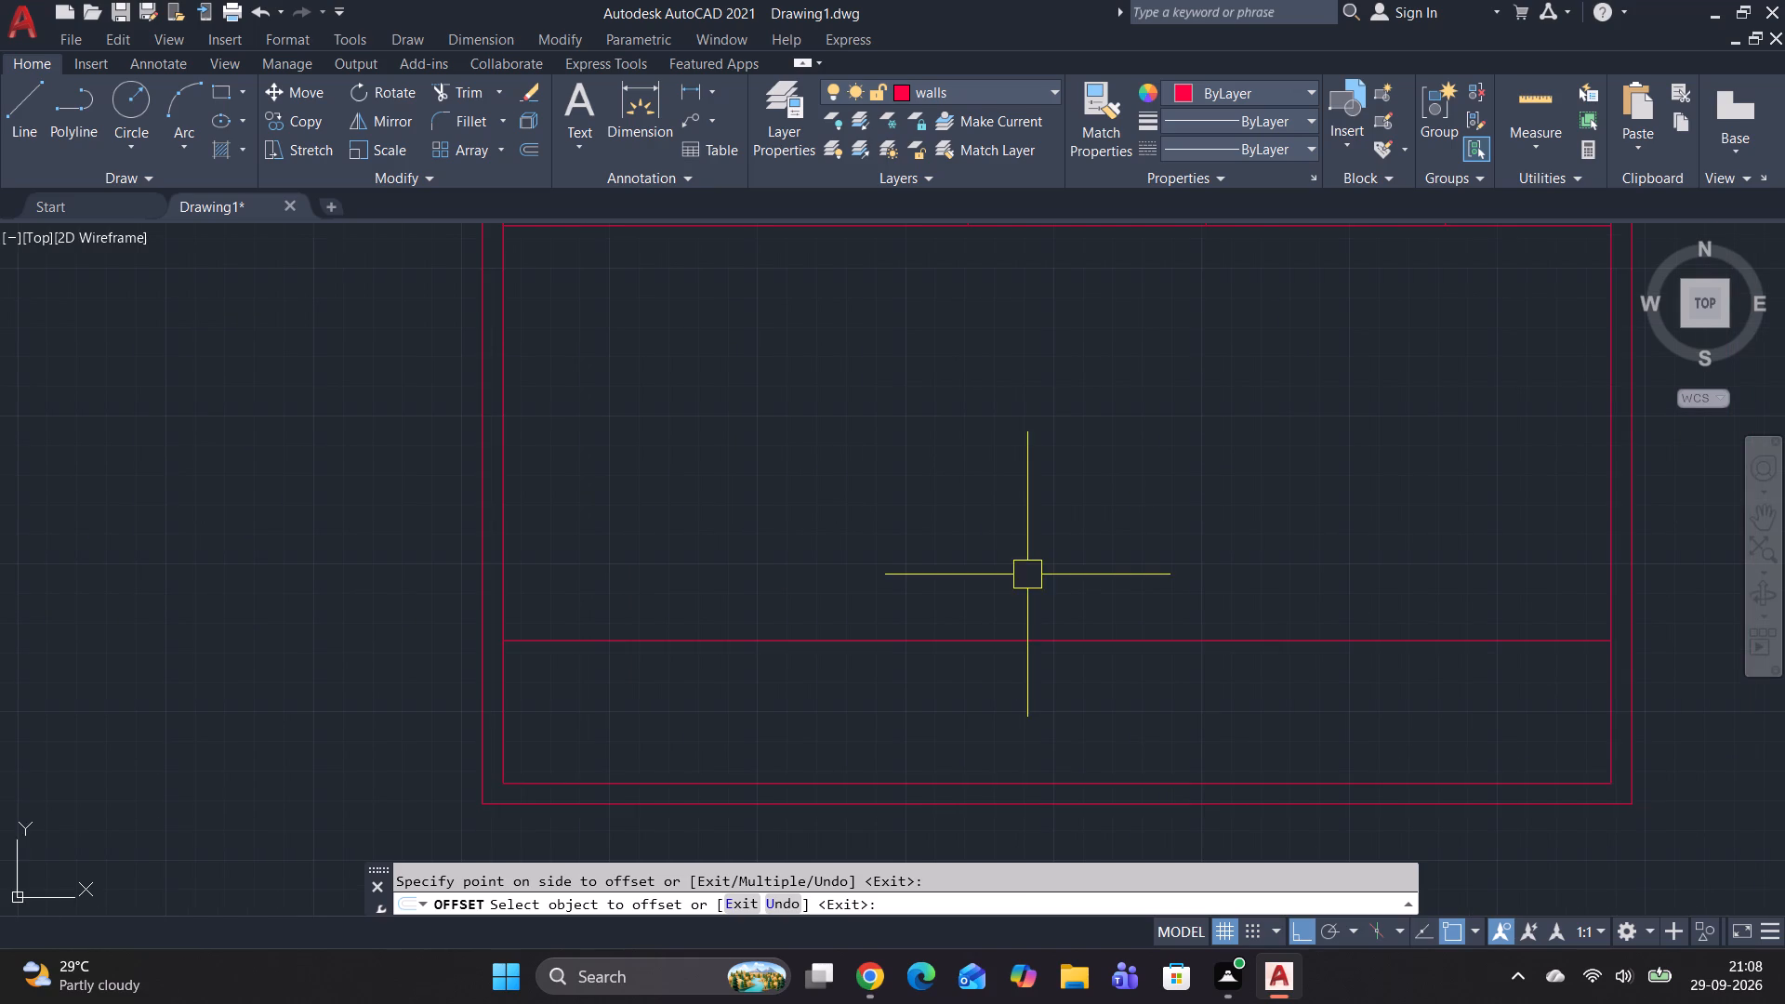
key(Escape)
key(Escape)
Offset the line 5' above the bottom wall's inner face 9" upward to form a full-width wall.
text(of)
key(space)
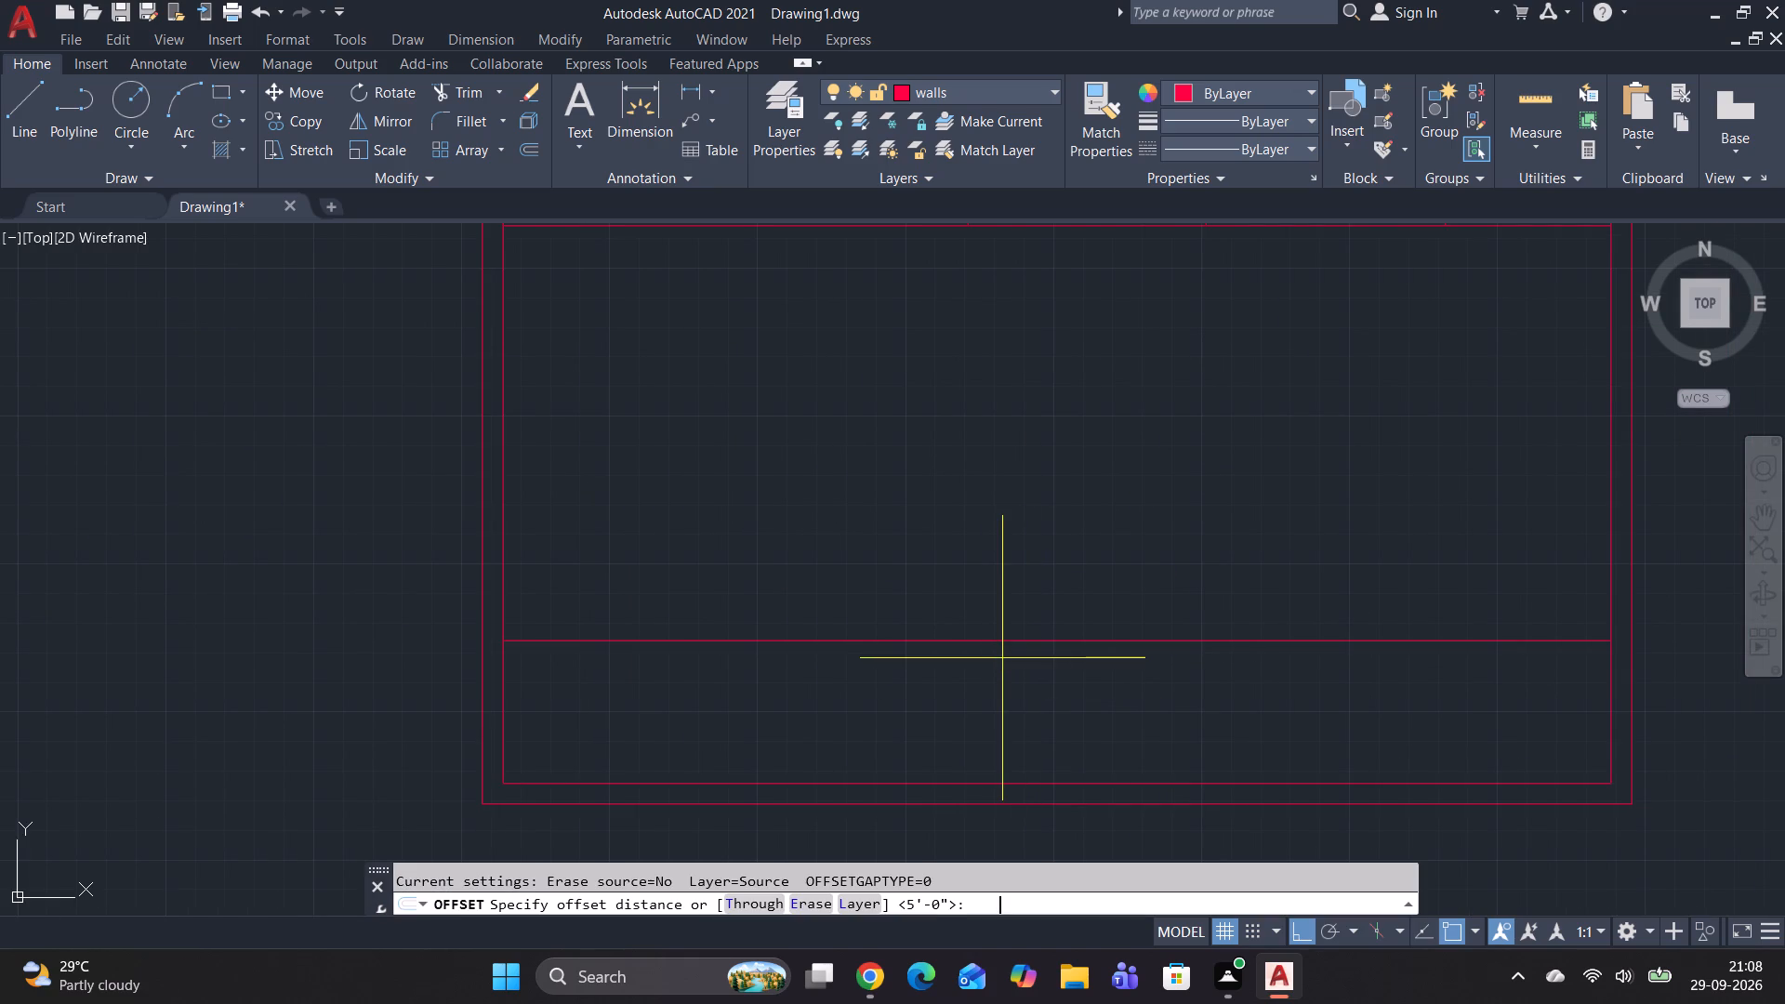
click(1024, 640)
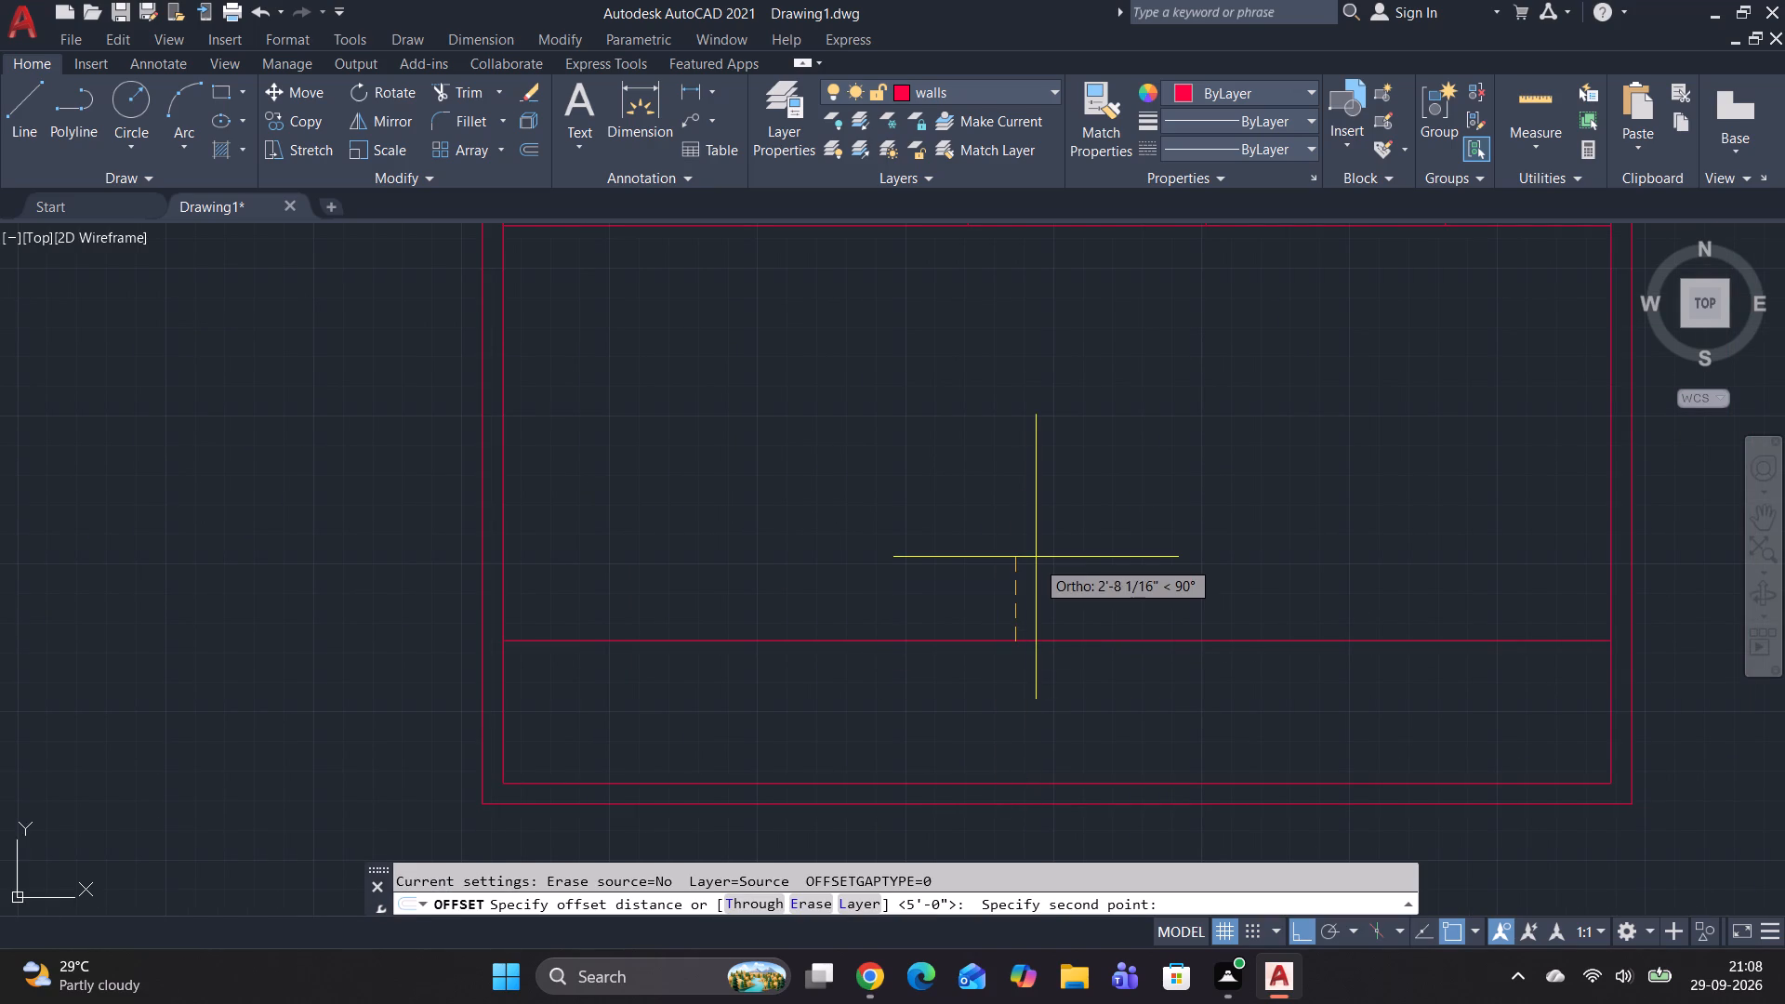
key(9)
key(shift+Up)
key(shift+quotedbl)
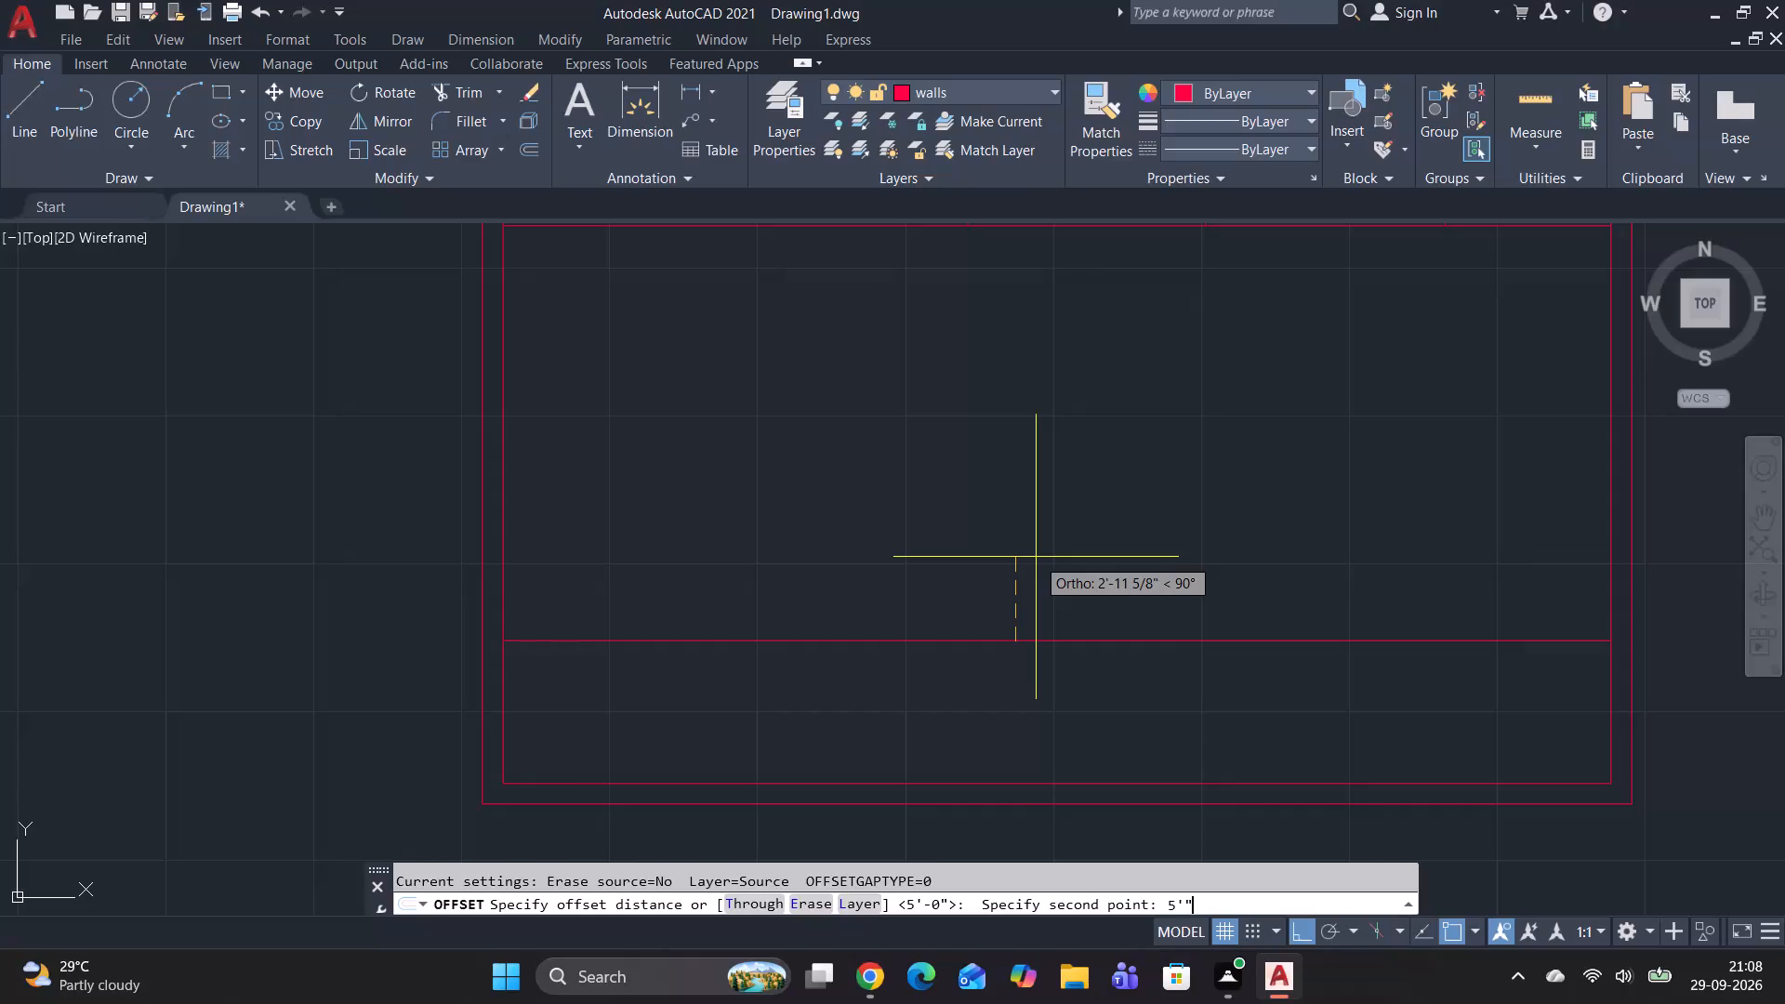
key(BackSpace)
key(BackSpace)
key(BackSpace)
key(9)
text(")
key(space)
click(1116, 653)
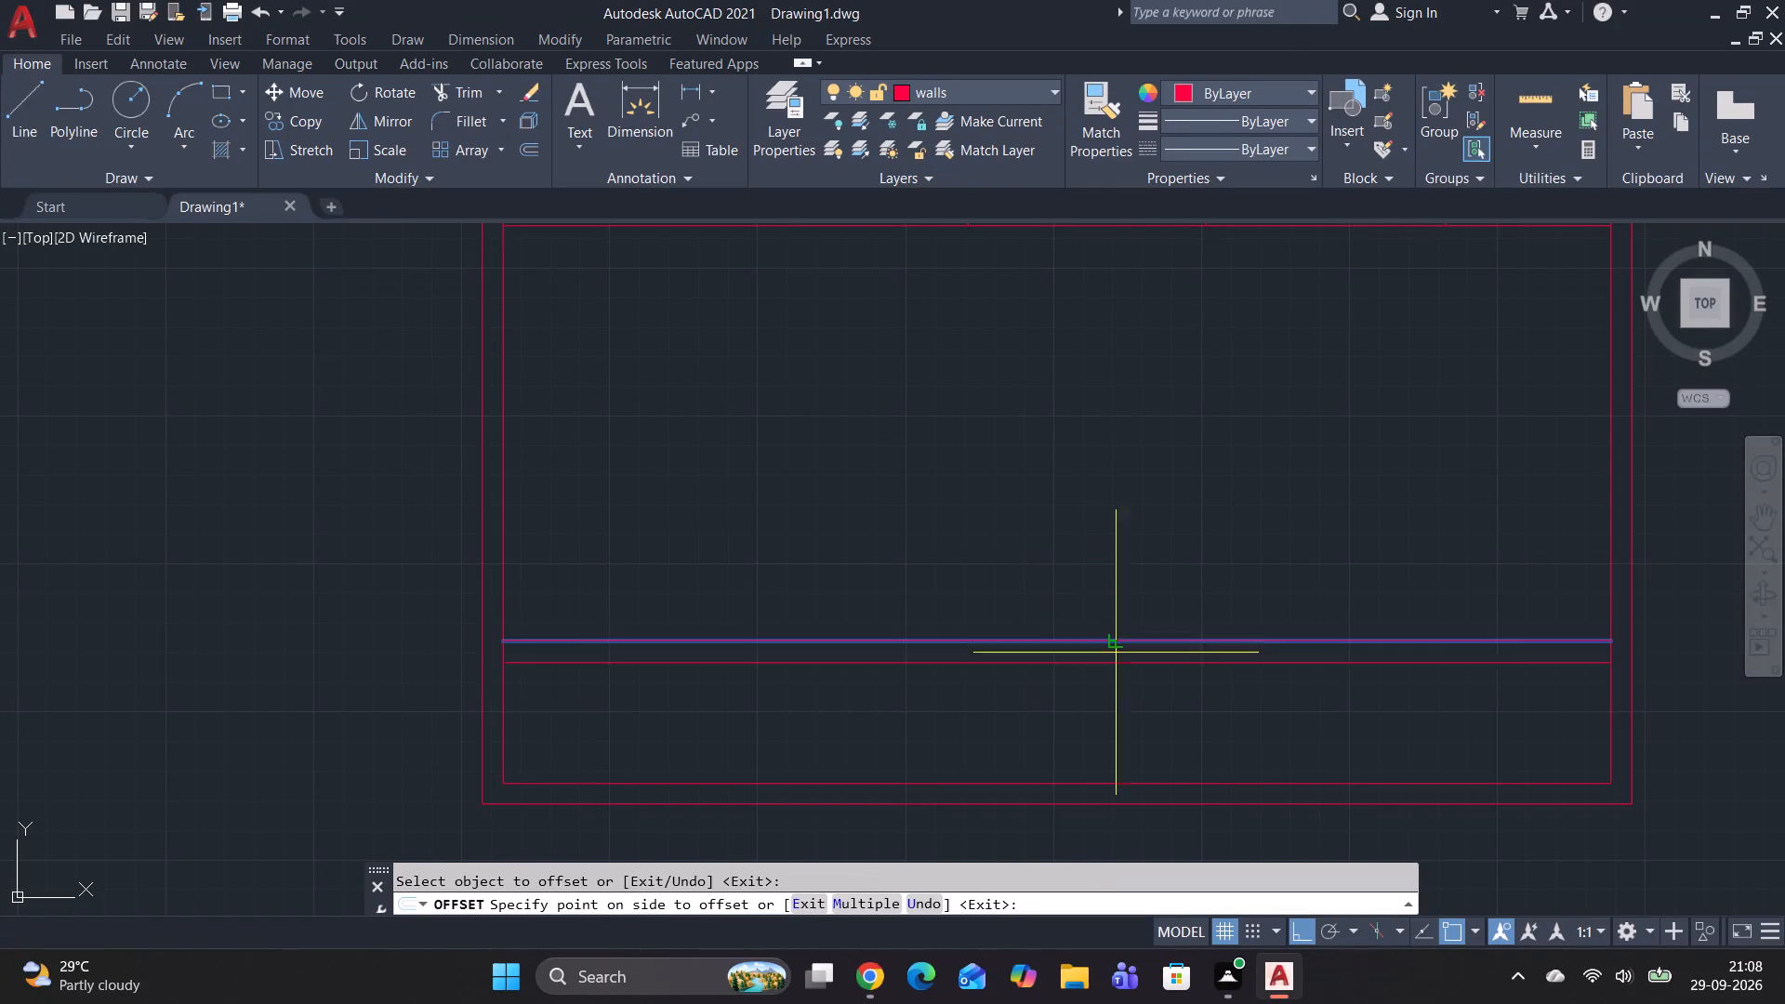
click(1168, 535)
scroll(1168, 534, down, 2)
key(Escape)
key(Escape)
key(Escape)
Draw a 10' by 10' room outline from the 9" full-width wall's upper-left corner: 10' up, 10' right, then down to the wall.
middle_drag(1157, 534, 1019, 588)
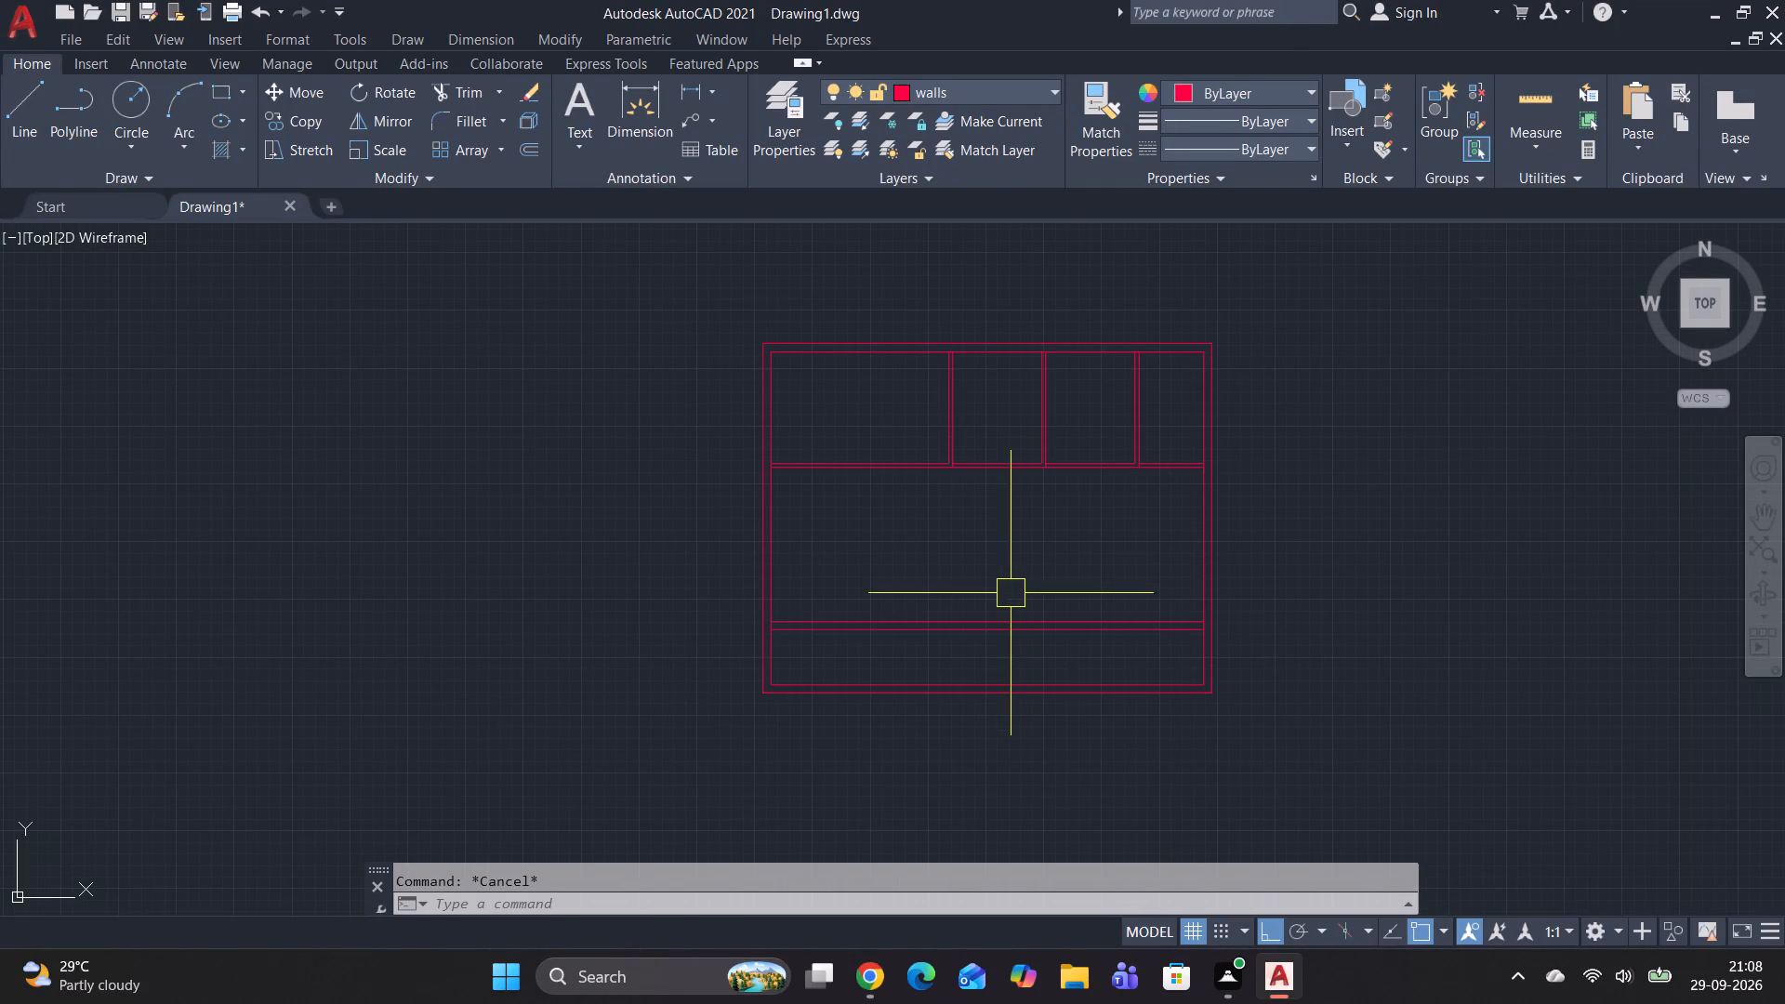
scroll(1007, 595, up, 1)
middle_drag(1007, 595, 1074, 622)
middle_click(1123, 550)
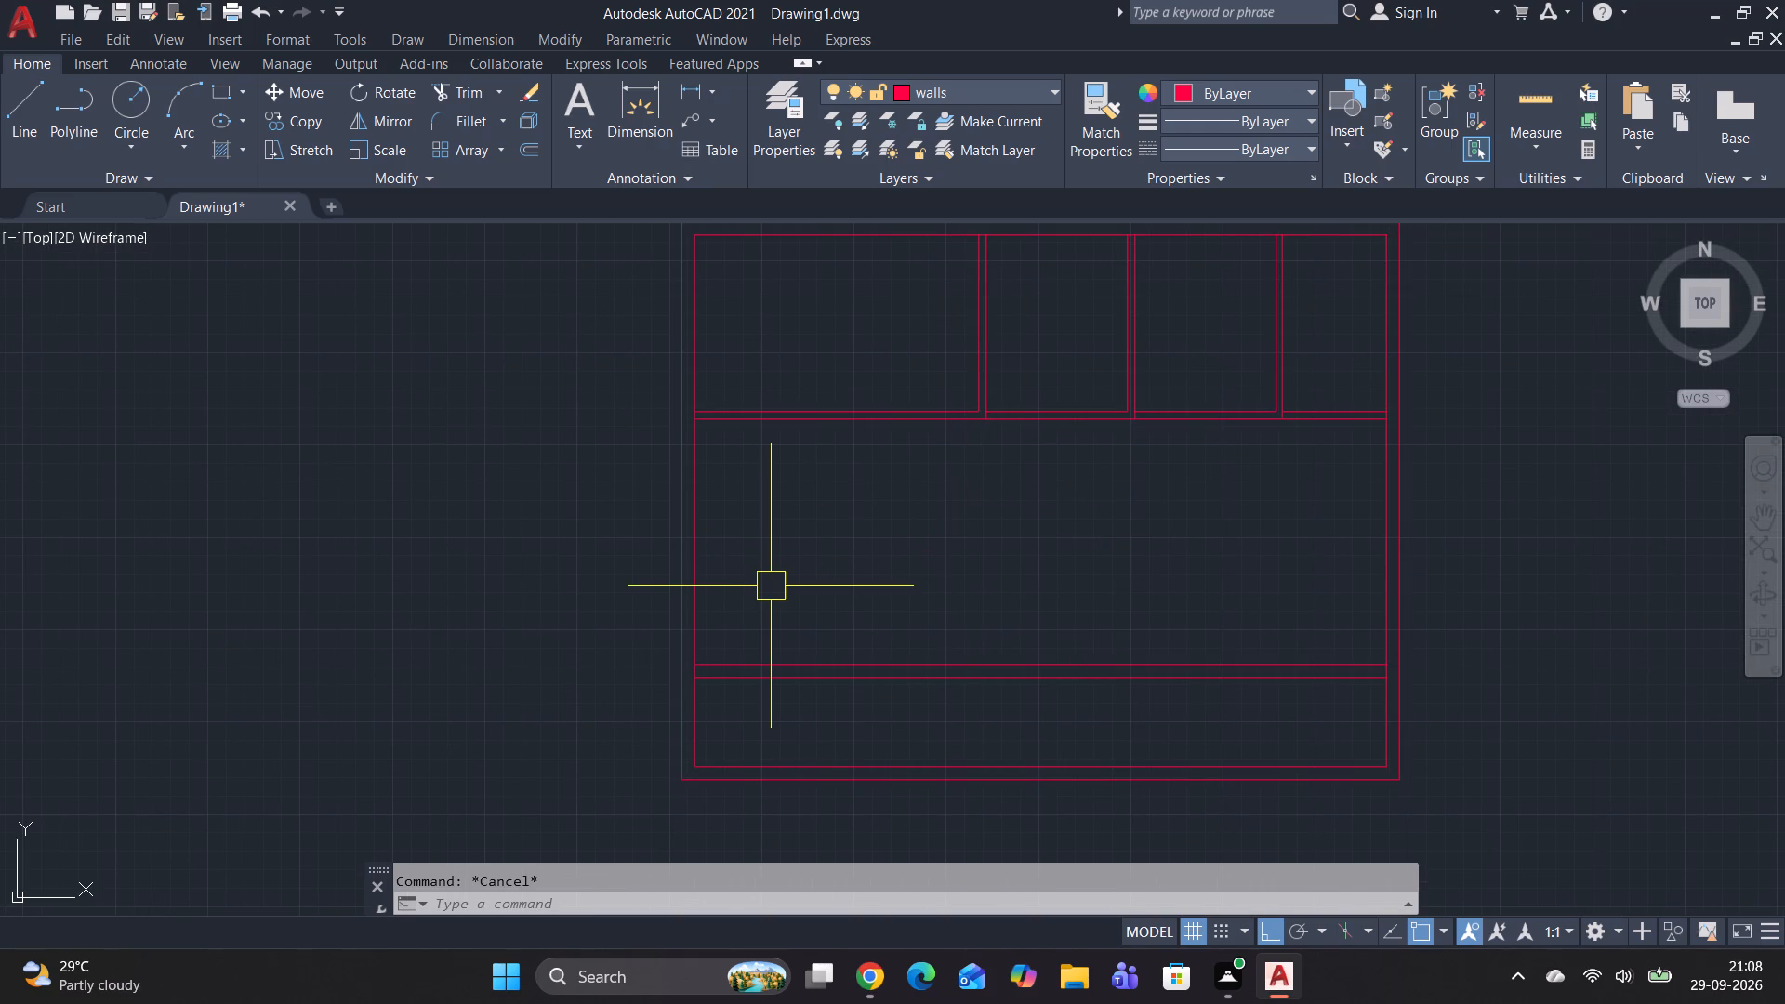
text(l)
key(space)
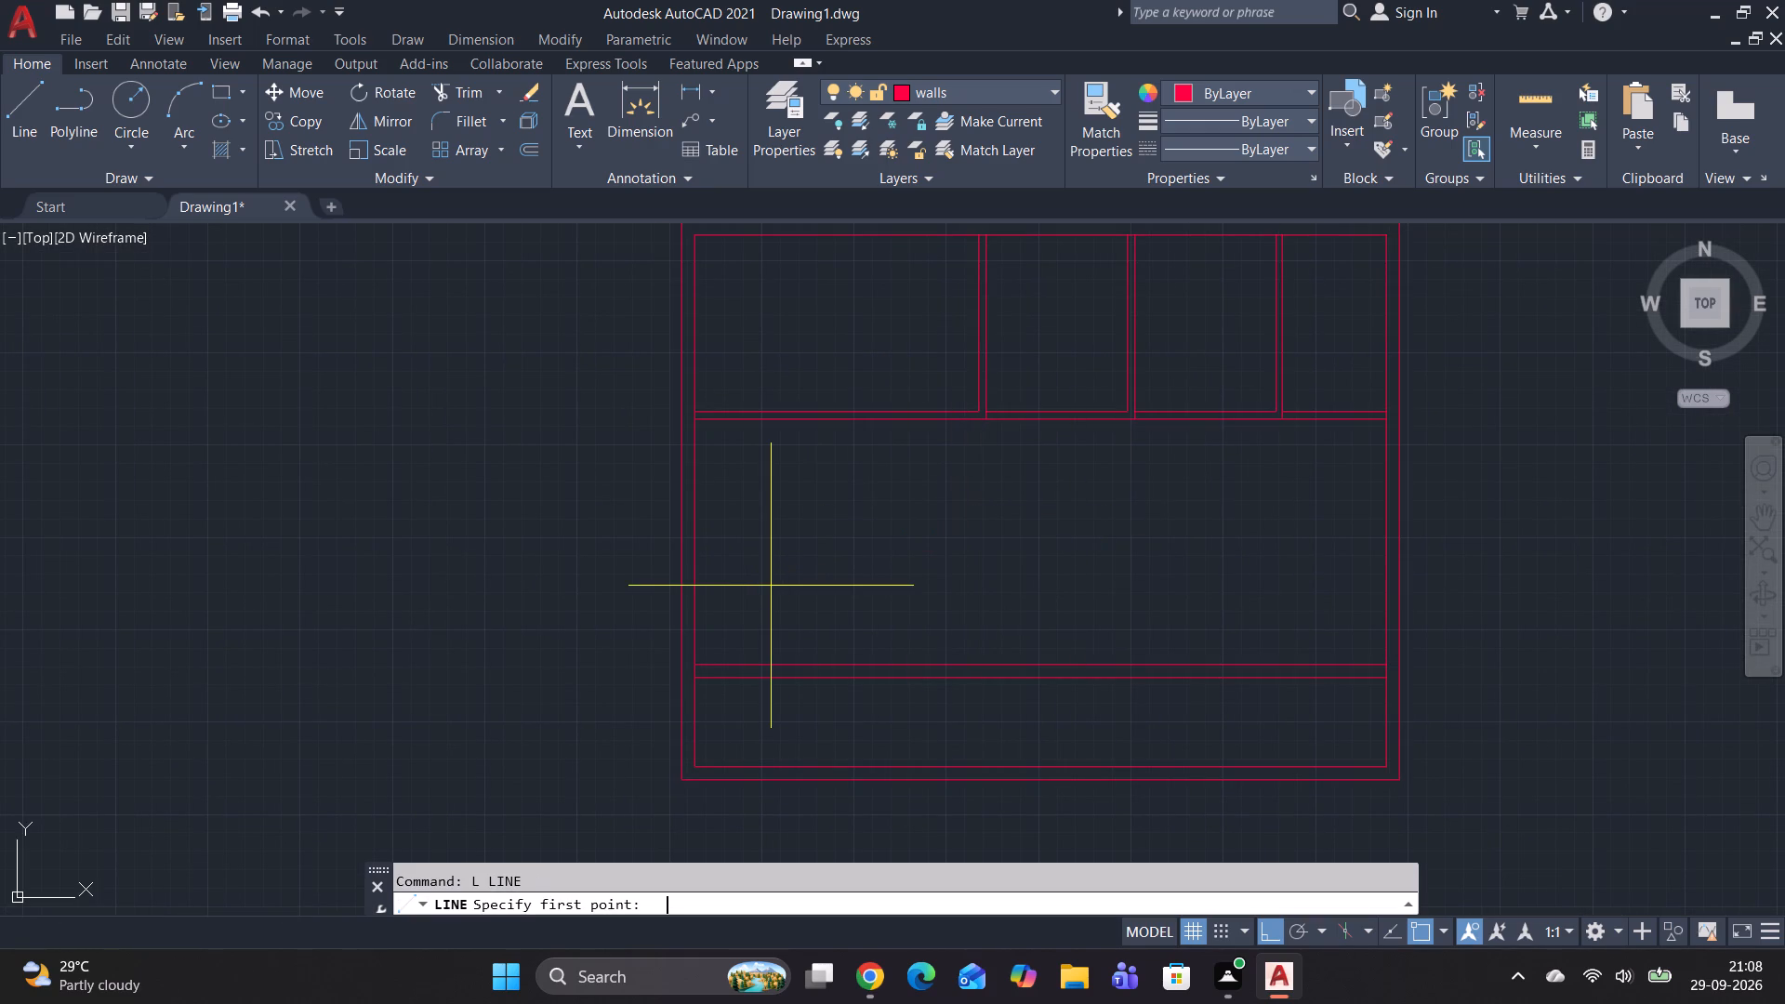
click(699, 666)
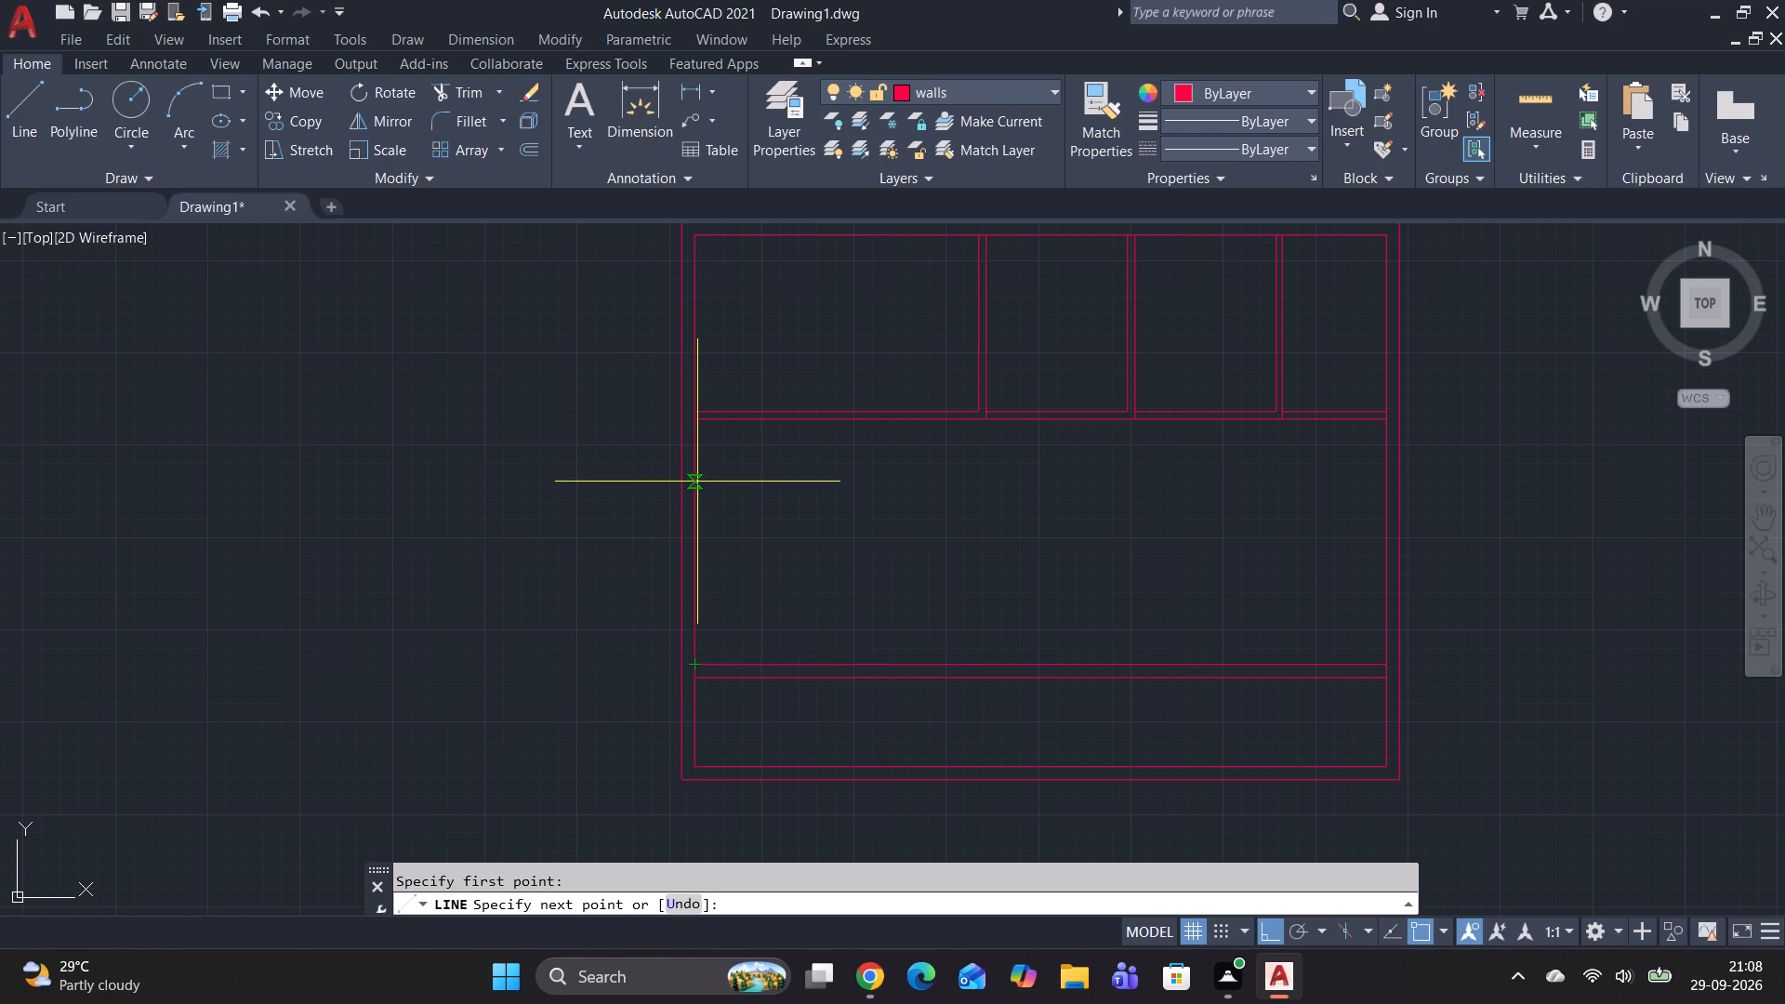
key(1)
text(0')
key(Return)
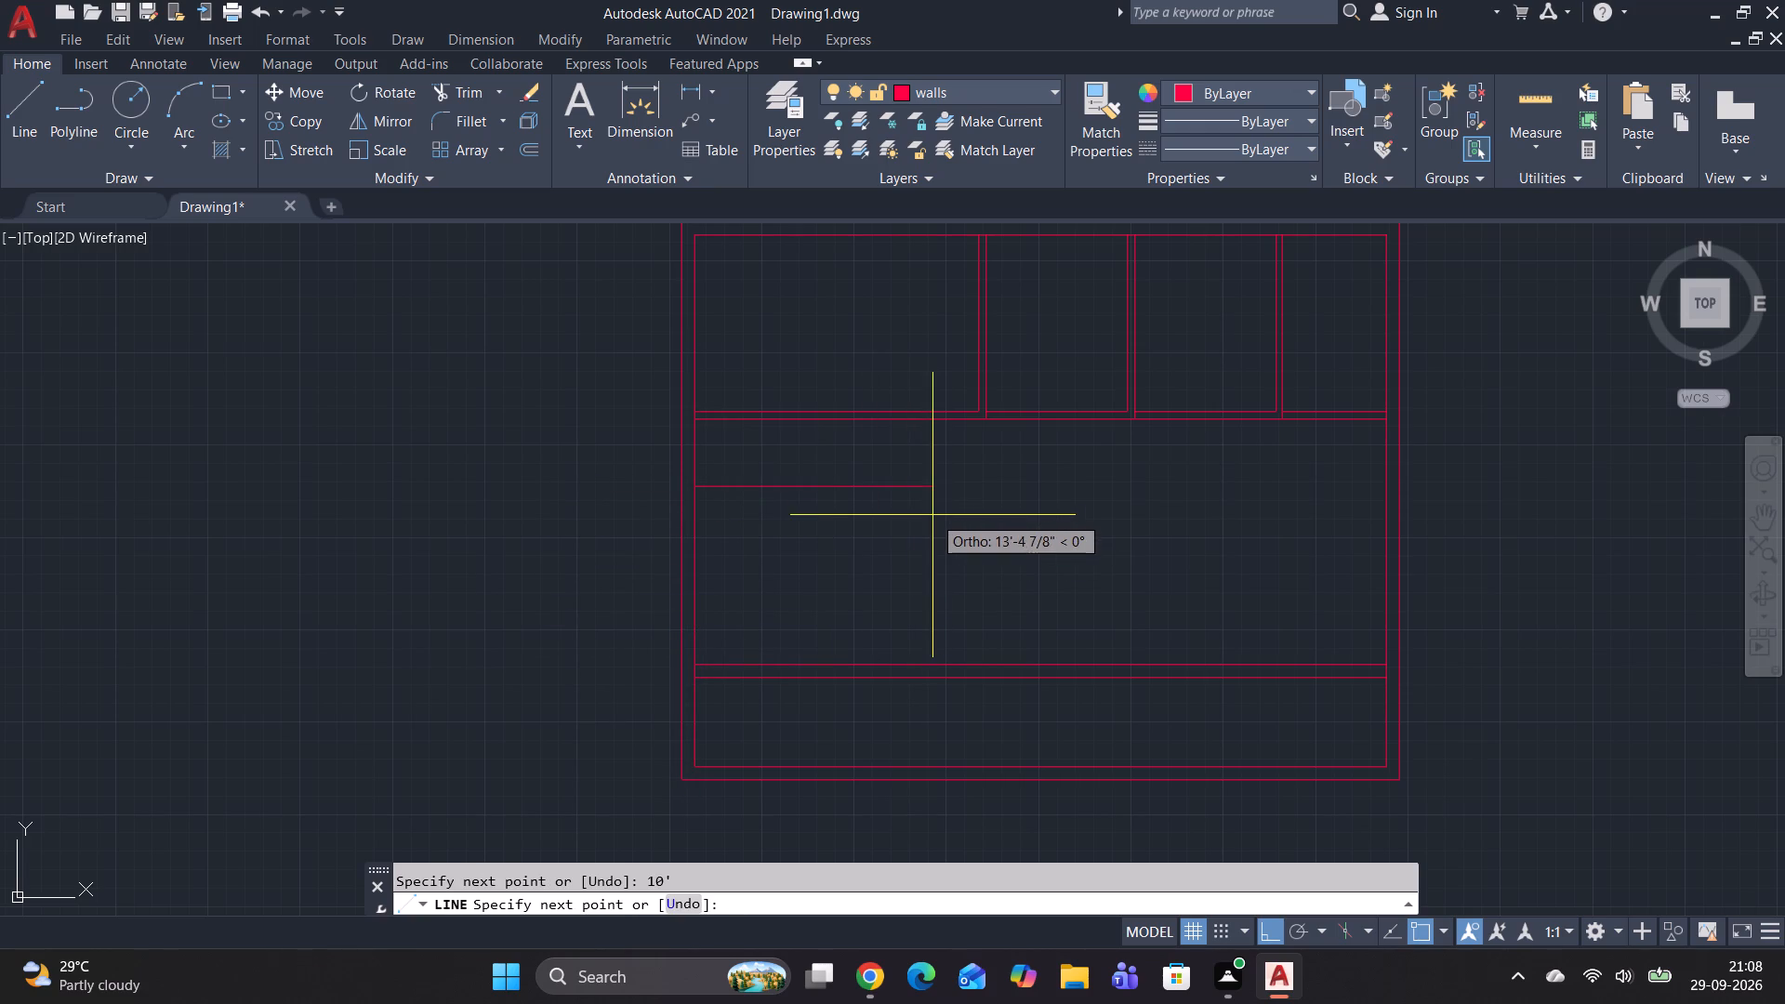
text(10)
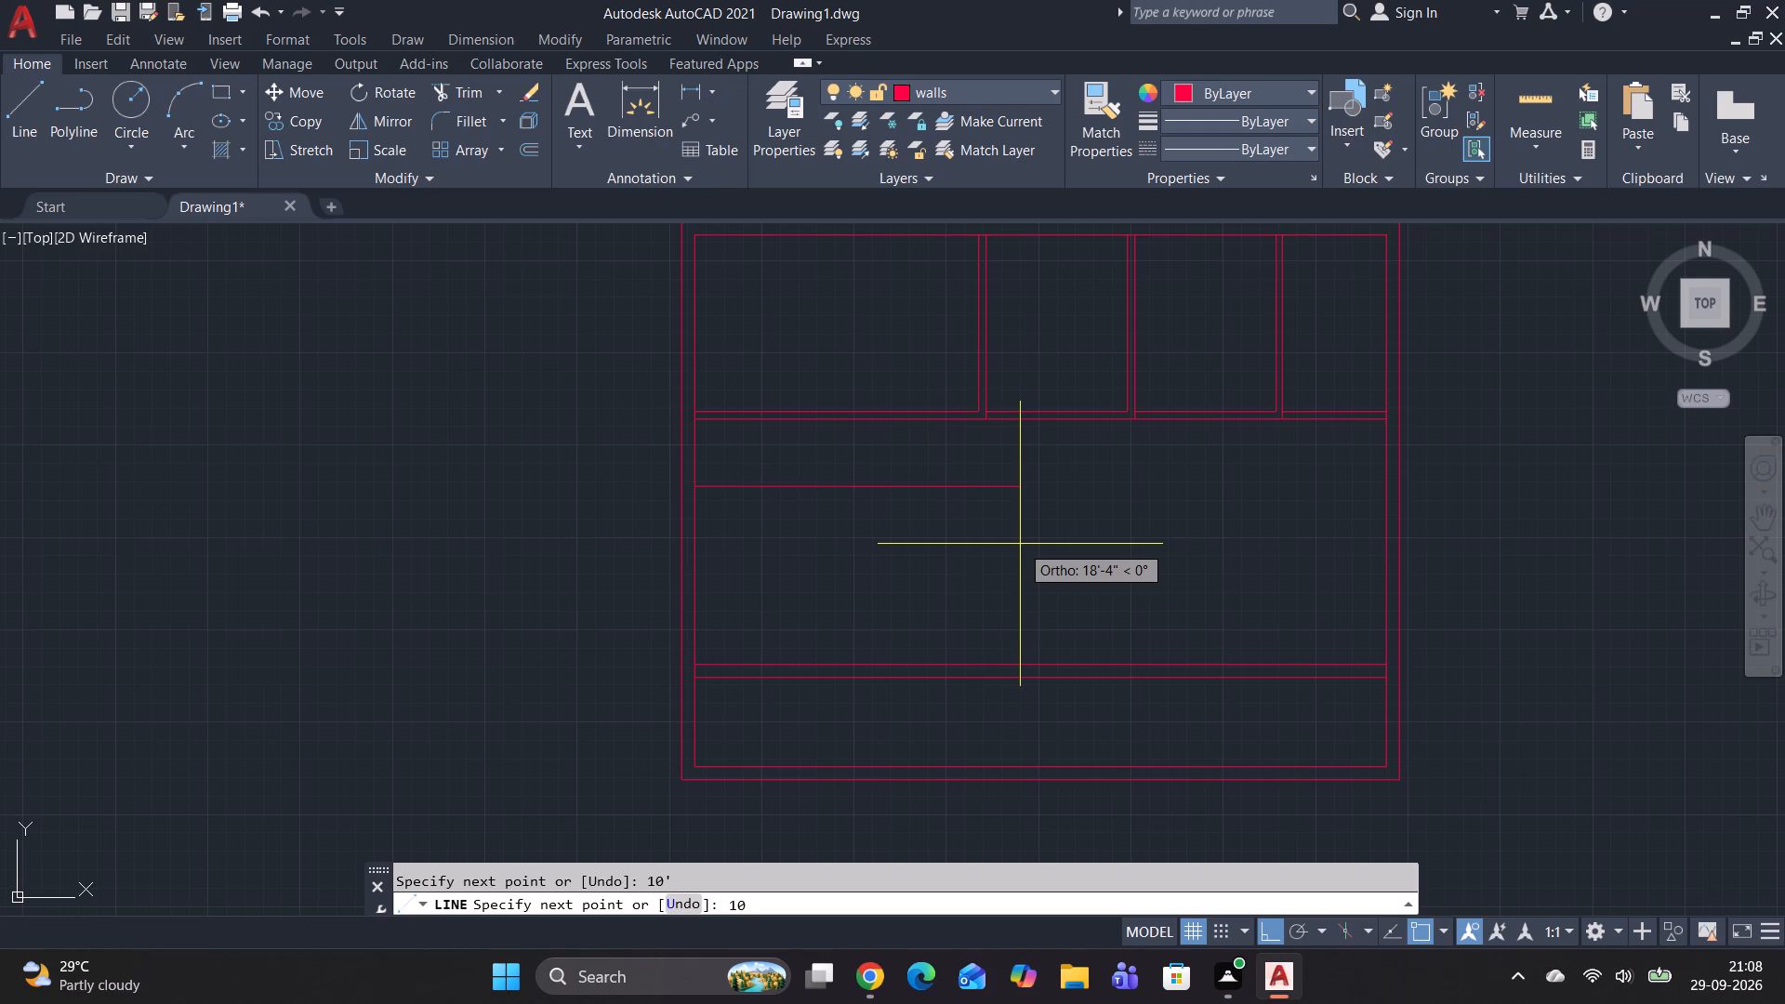
key(apostrophe)
key(Return)
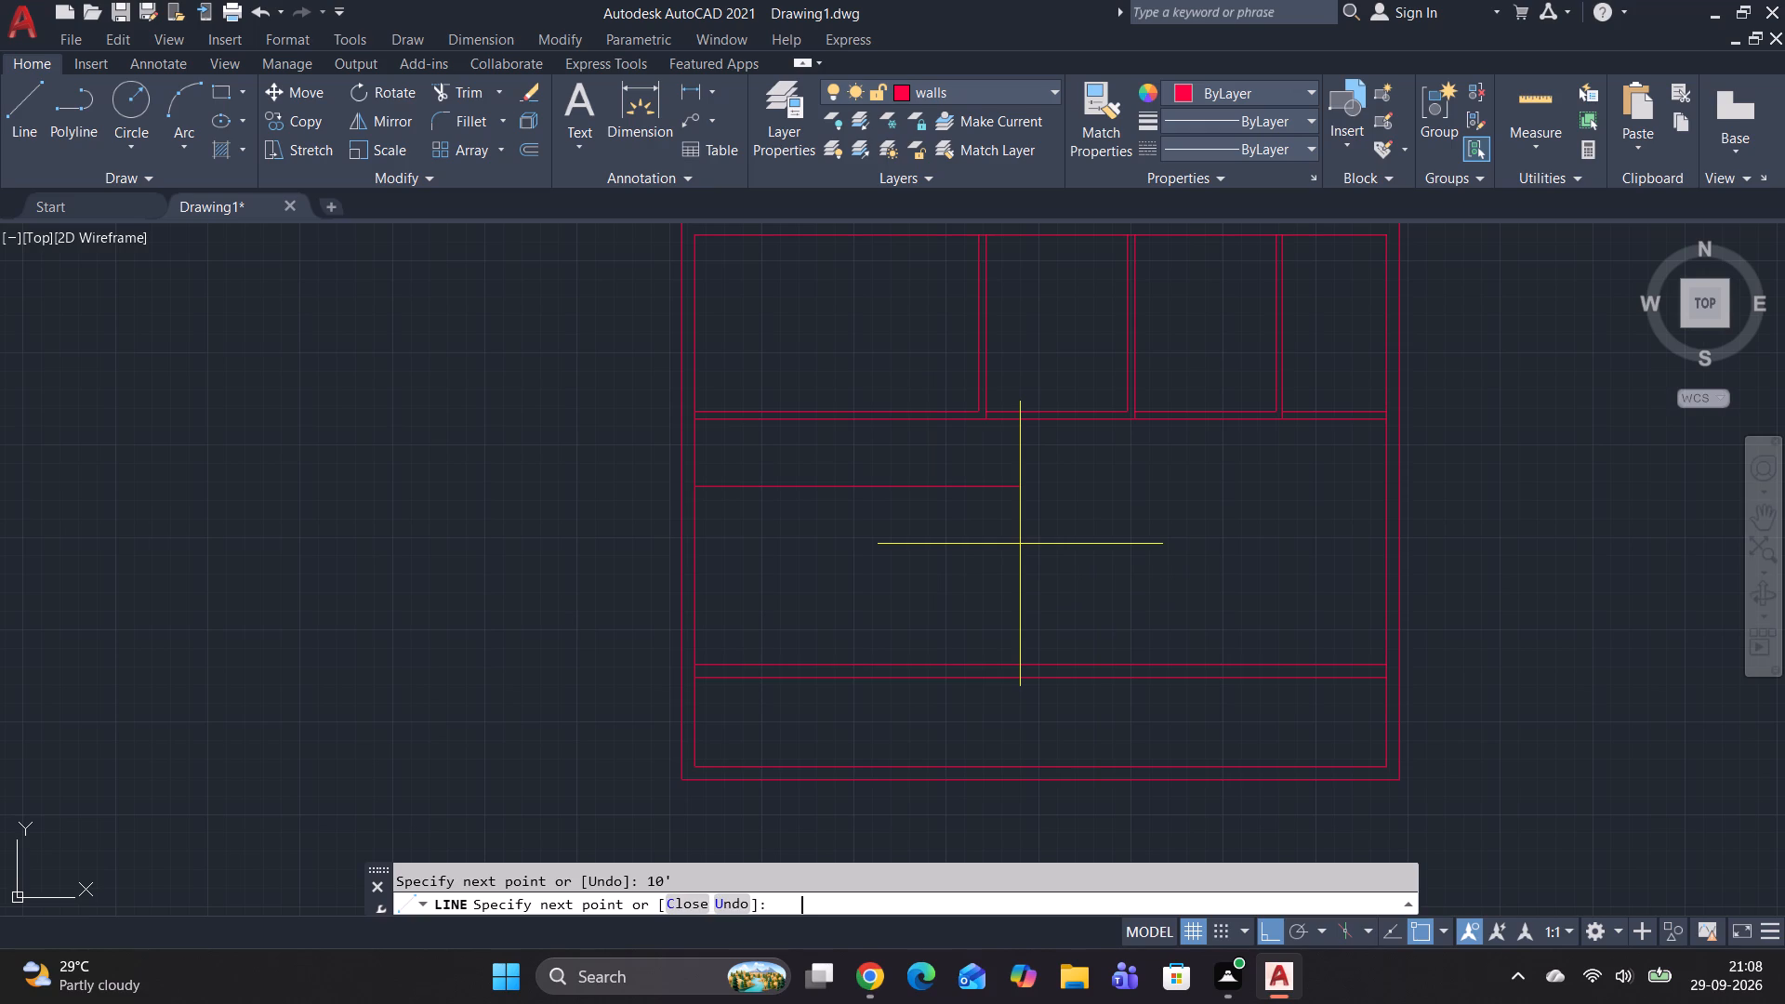
scroll(866, 665, up, 4)
click(883, 665)
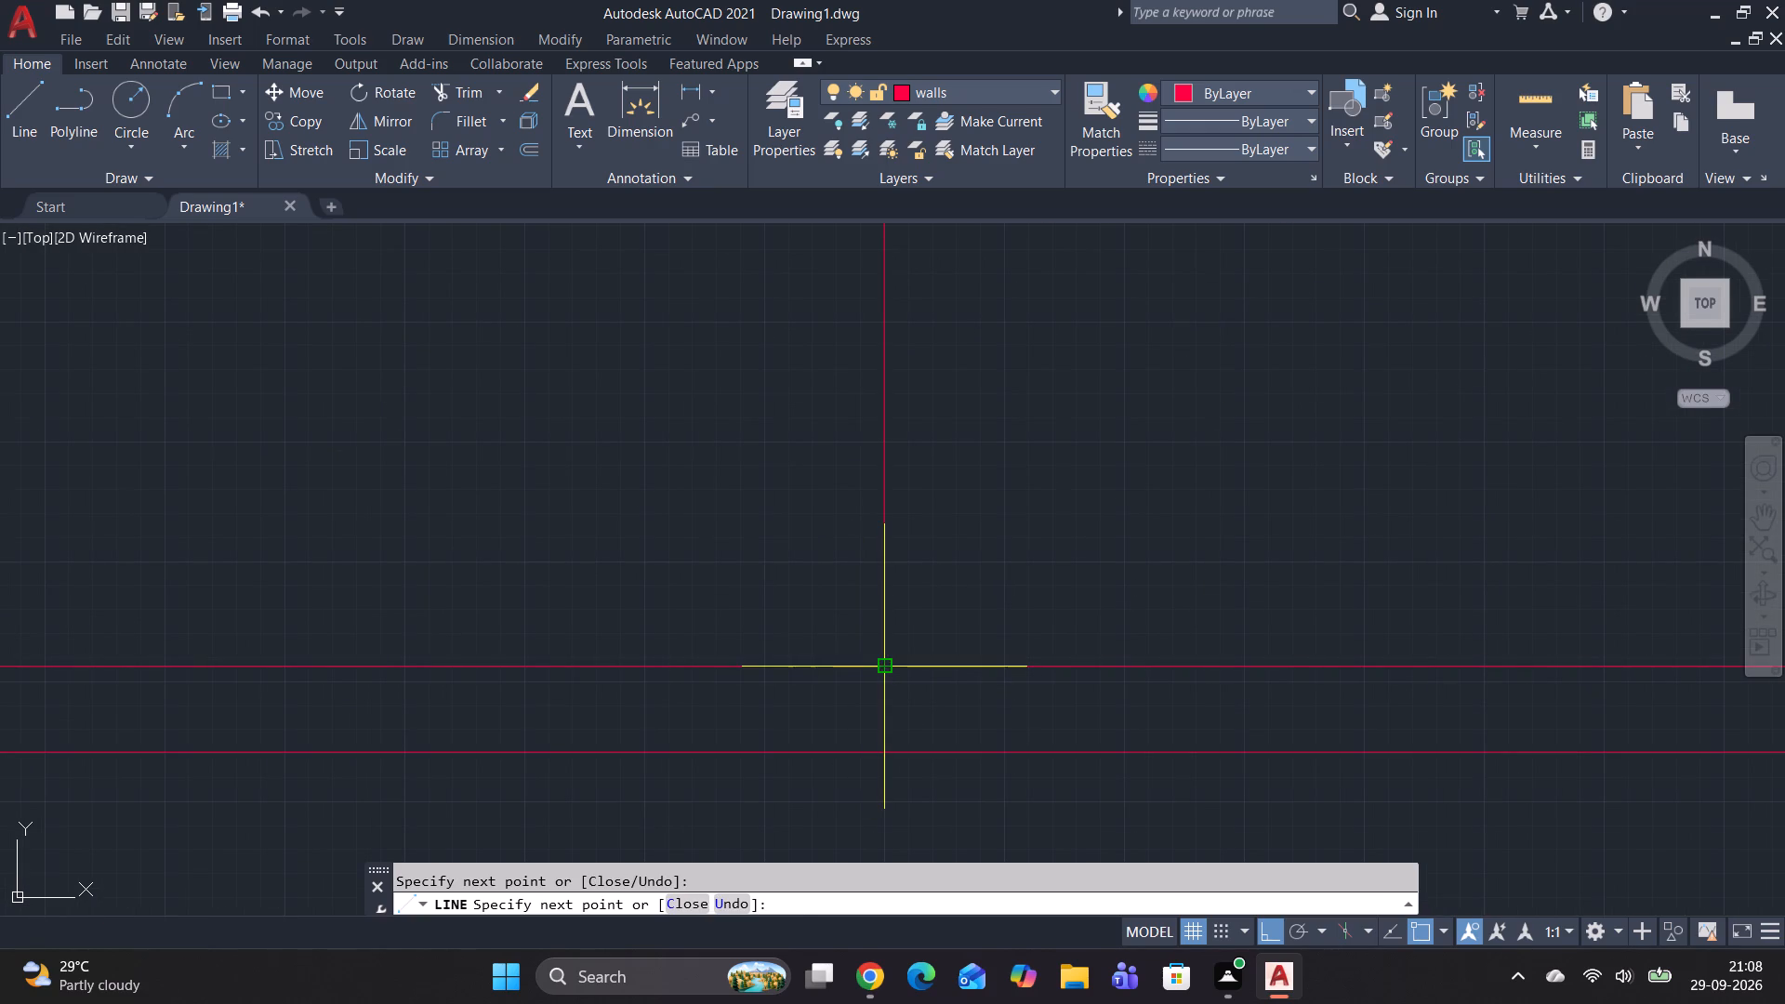
key(Escape)
Measure the vertical gap between the new room's top line and the wall below the upper rooms, along the left wall.
middle_drag(874, 370, 883, 533)
scroll(874, 370, down, 4)
middle_drag(883, 535, 1121, 875)
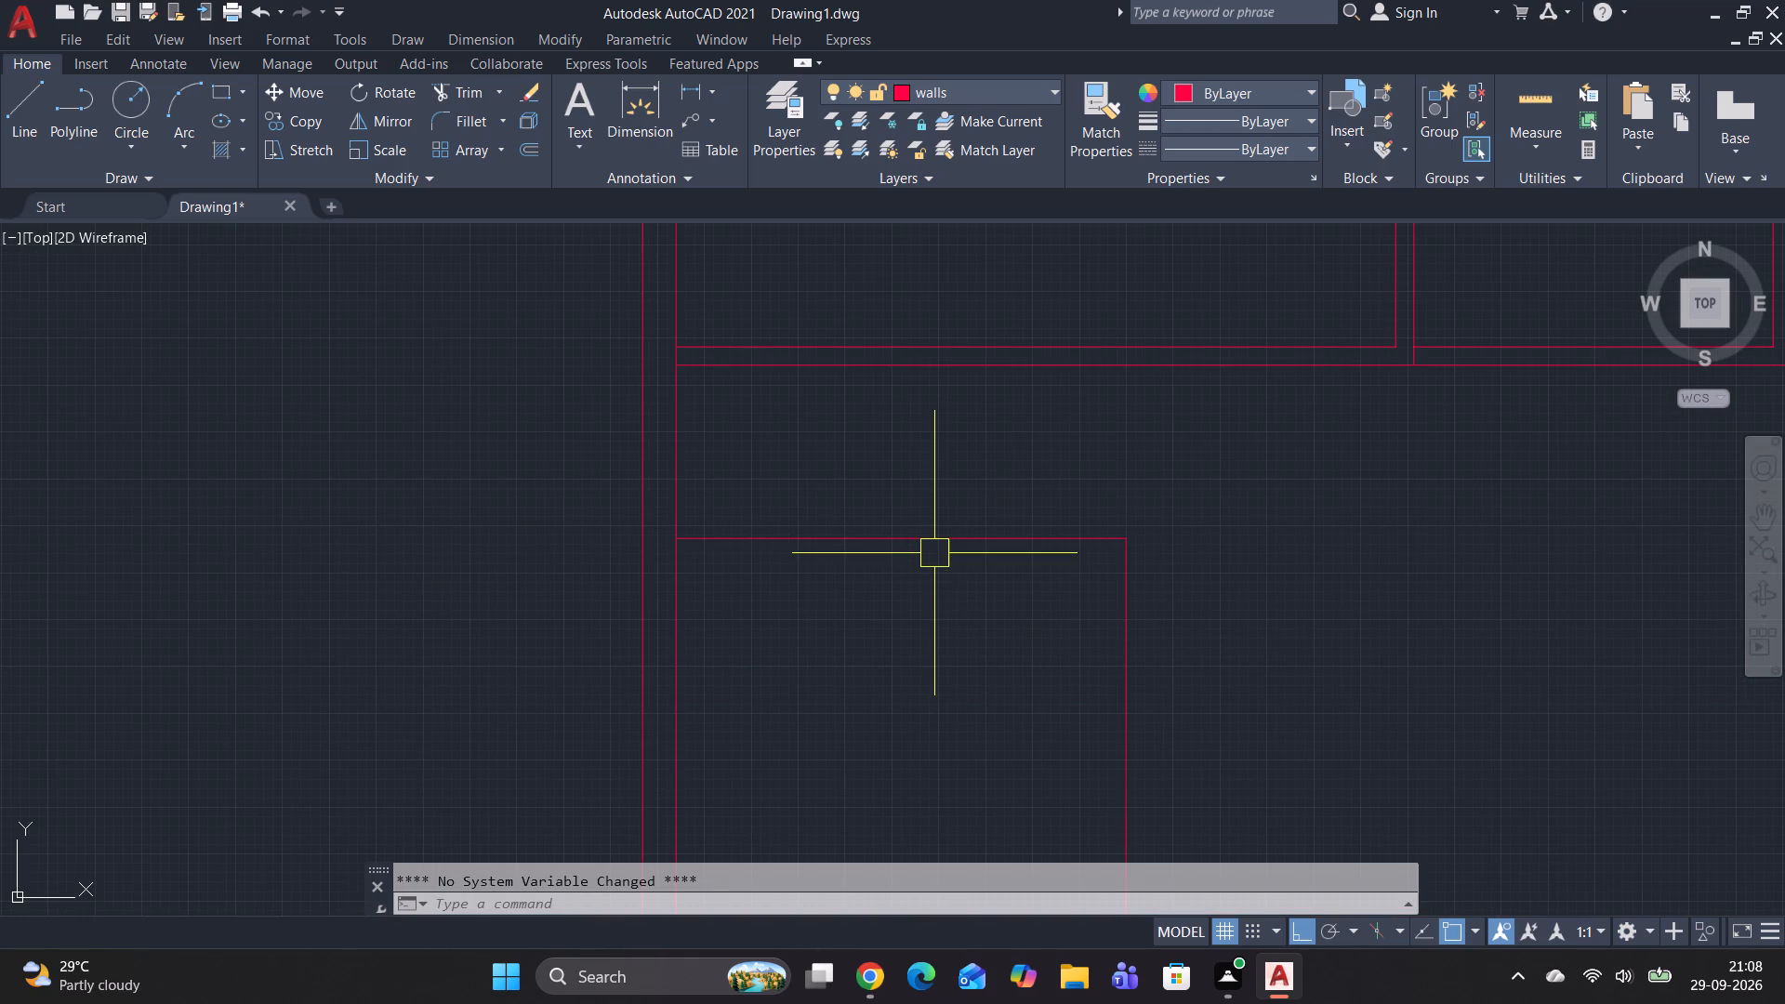
key(Escape)
text(dim)
key(space)
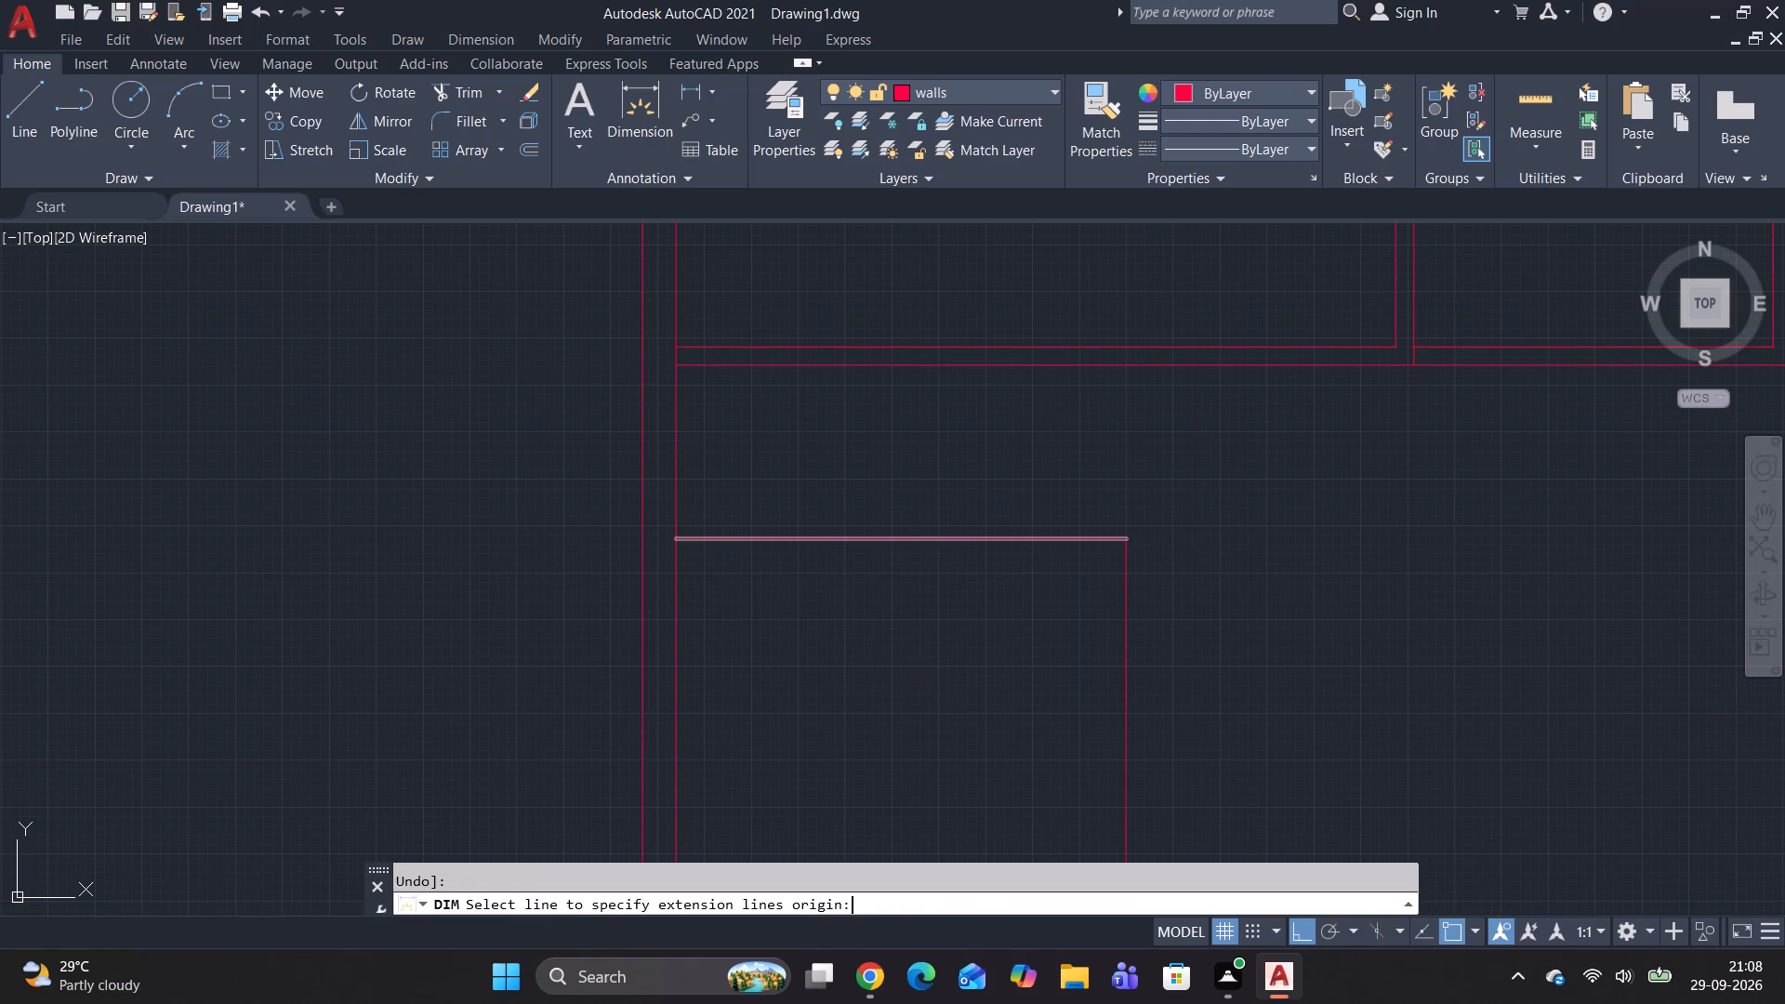
click(671, 367)
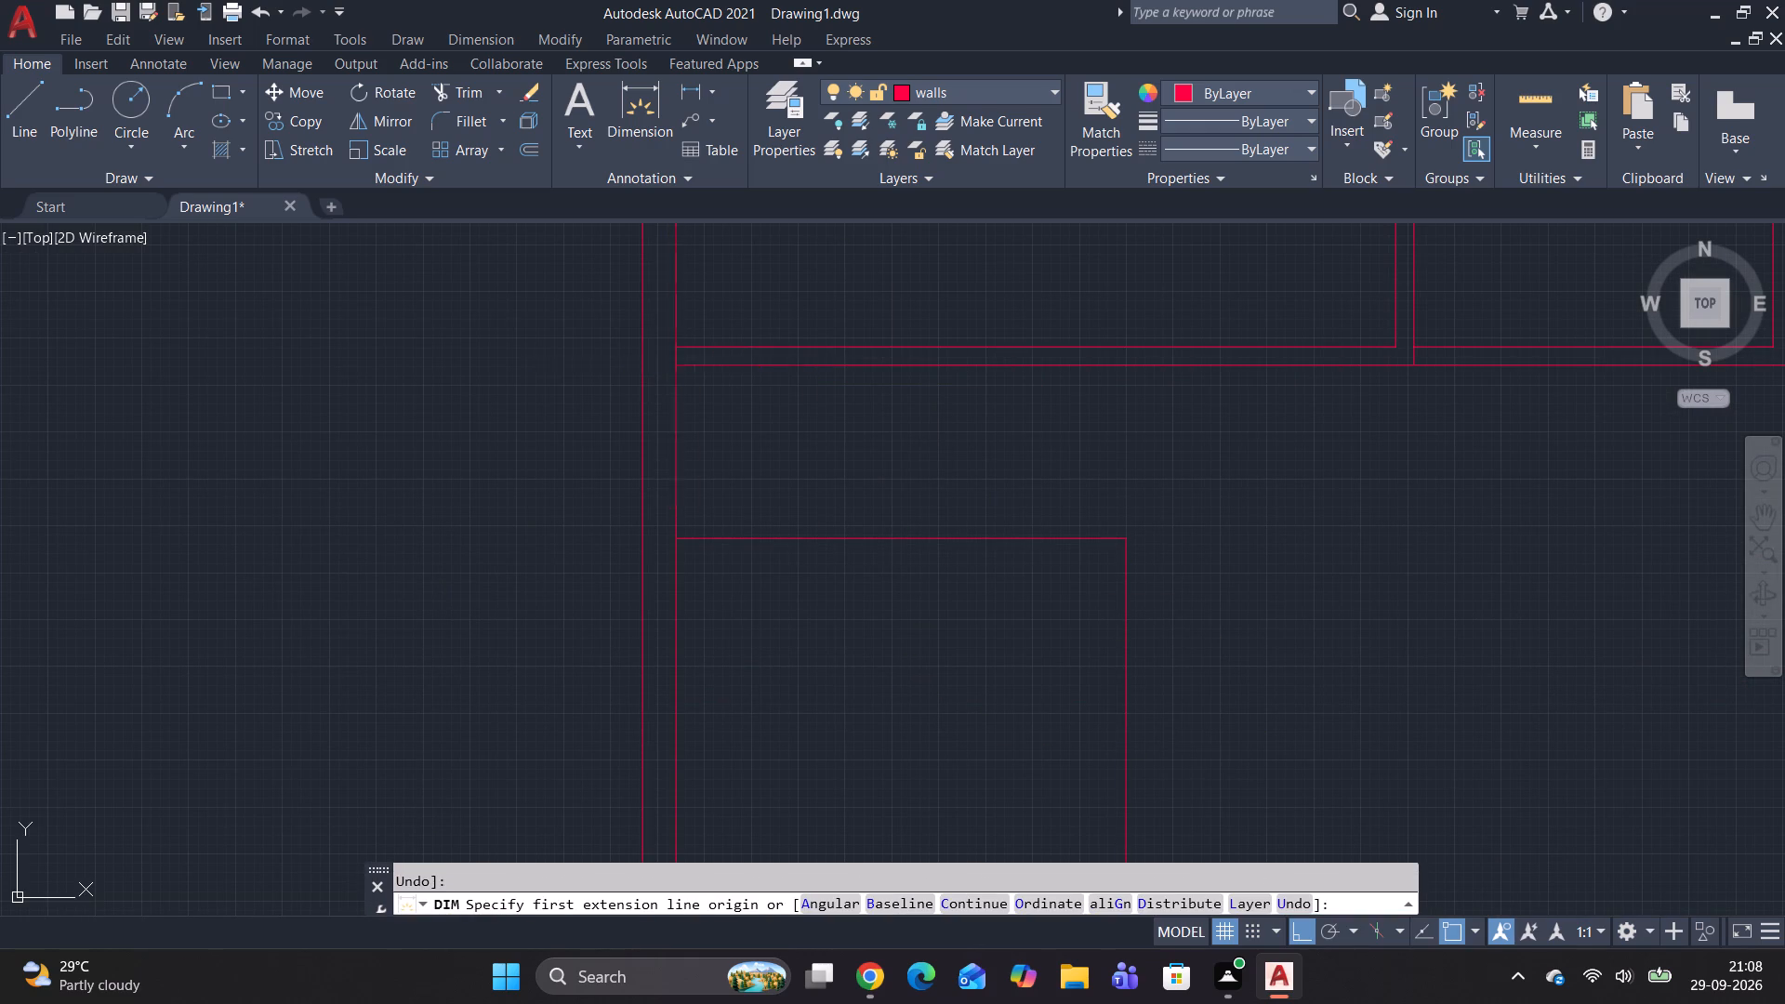
click(674, 541)
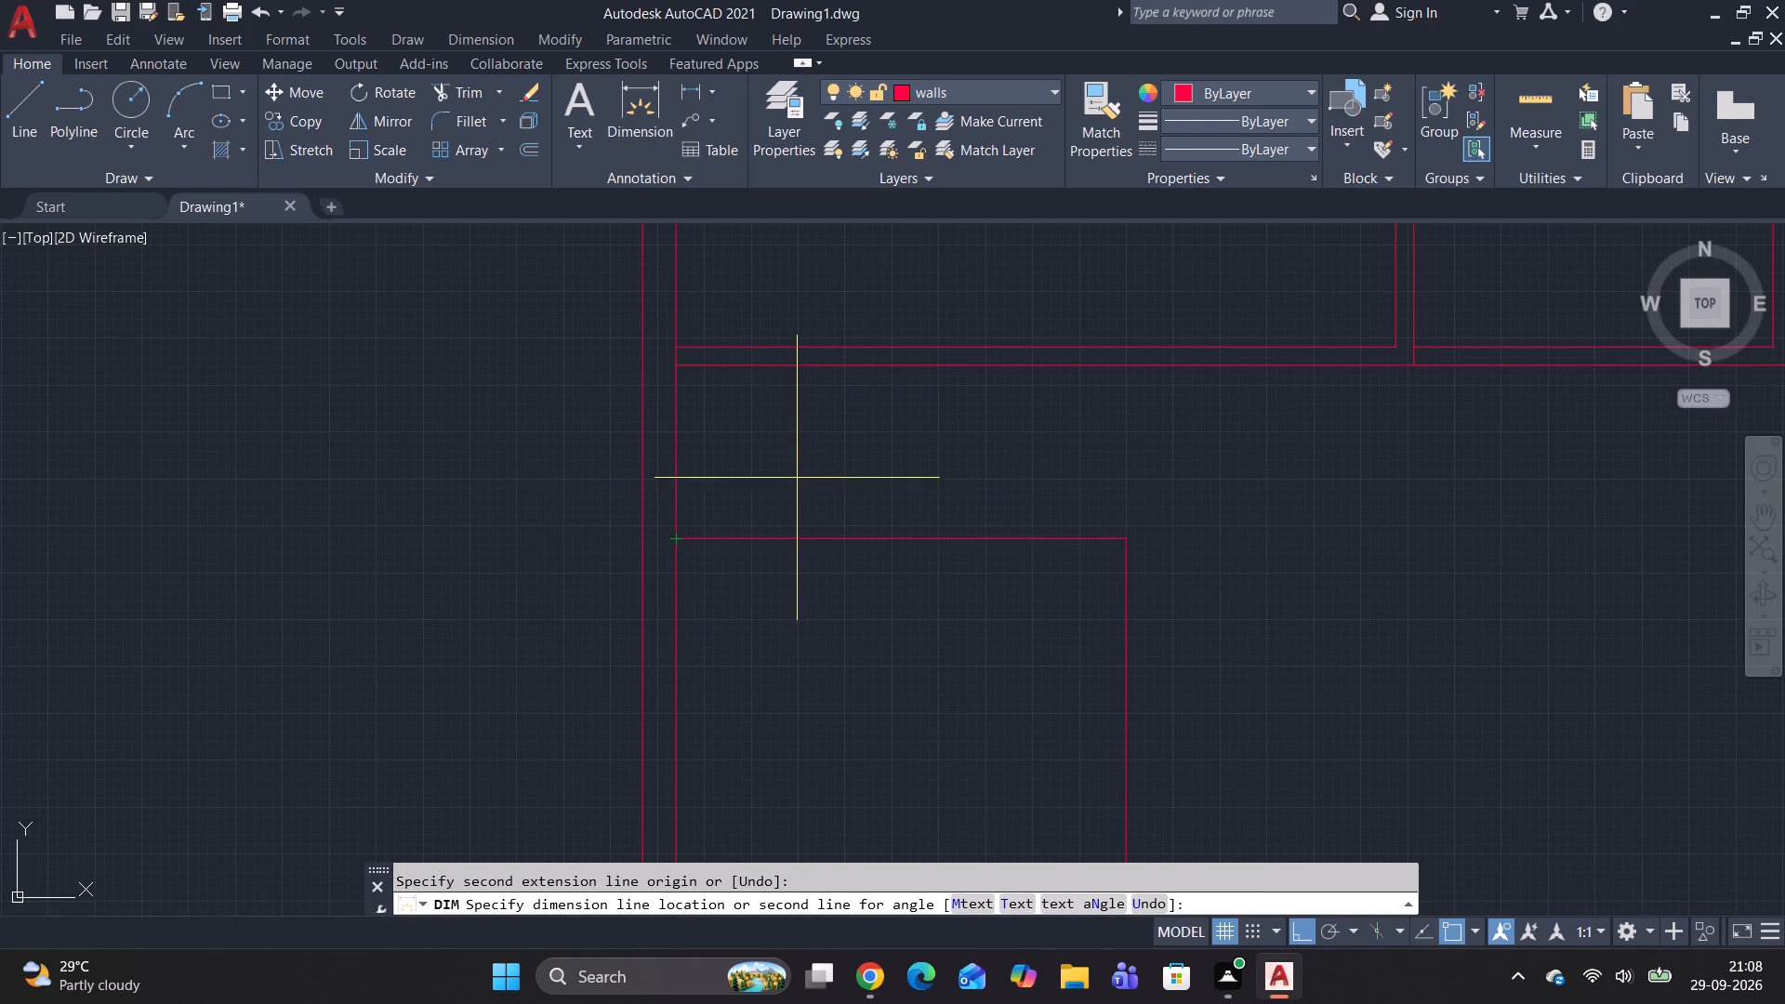
scroll(798, 474, up, 5)
middle_drag(798, 474, 804, 639)
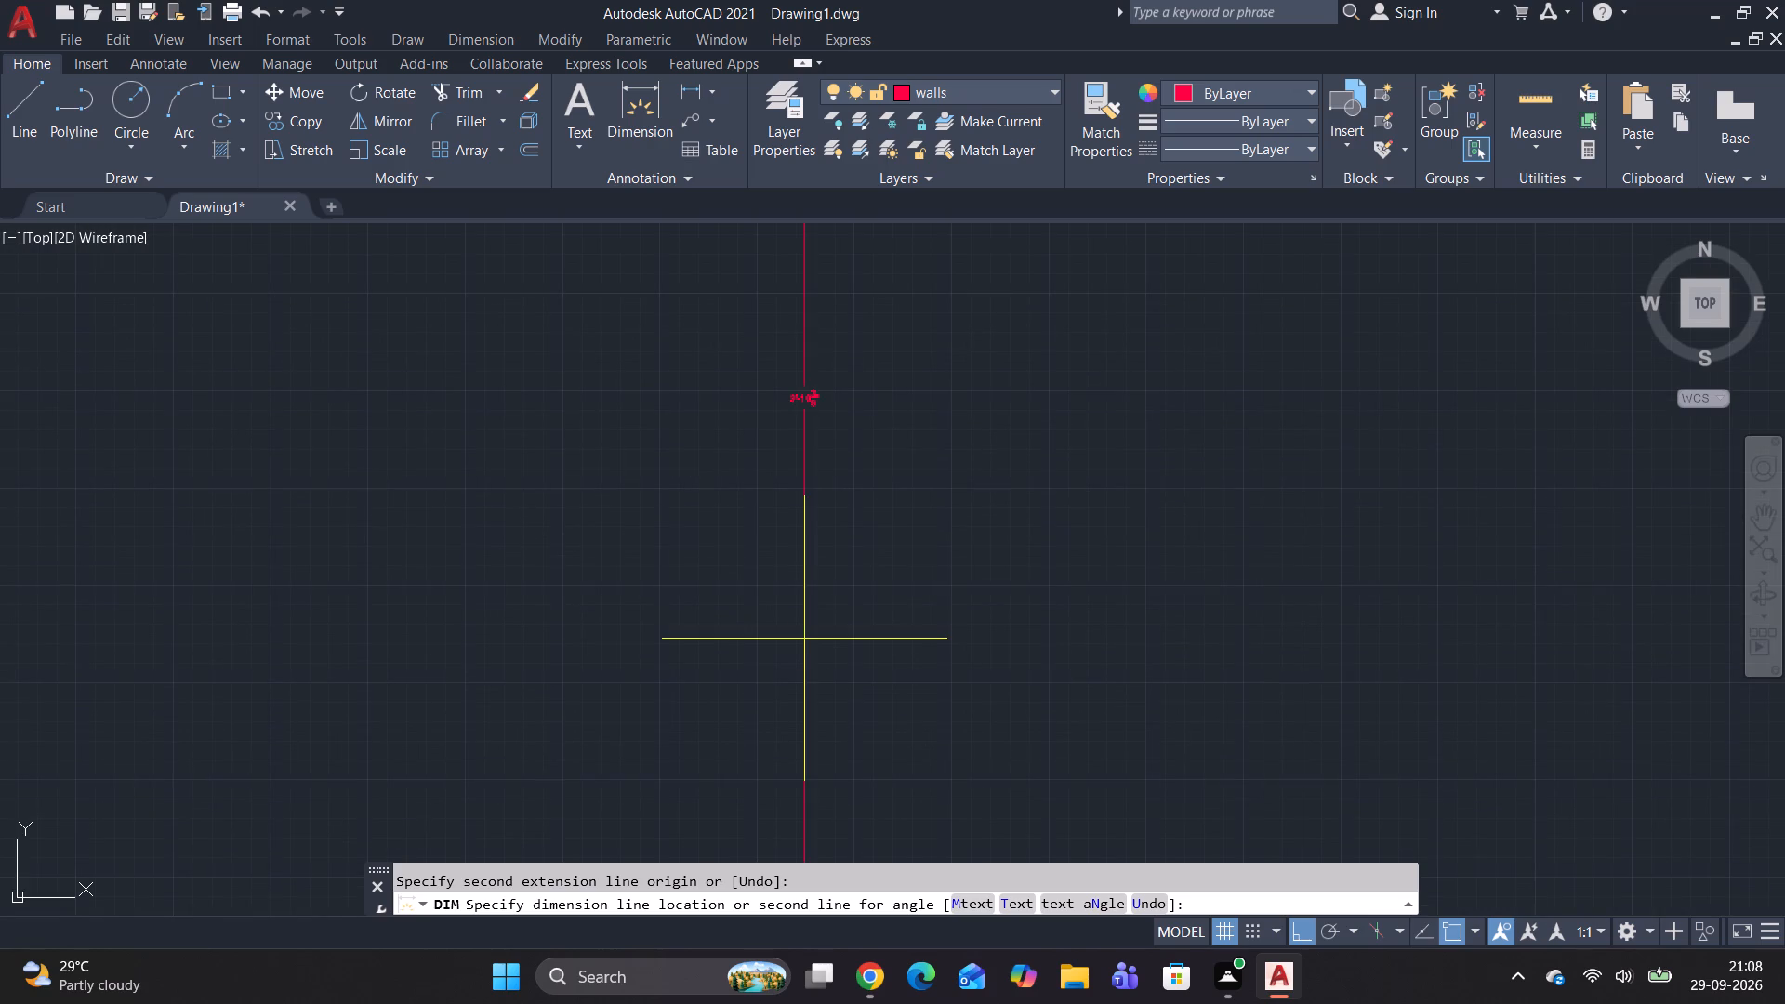
scroll(804, 639, down, 5)
key(Escape)
key(Escape)
Offset the 10' room's top and right lines 4.6" inward to form its walls.
scroll(795, 588, down, 3)
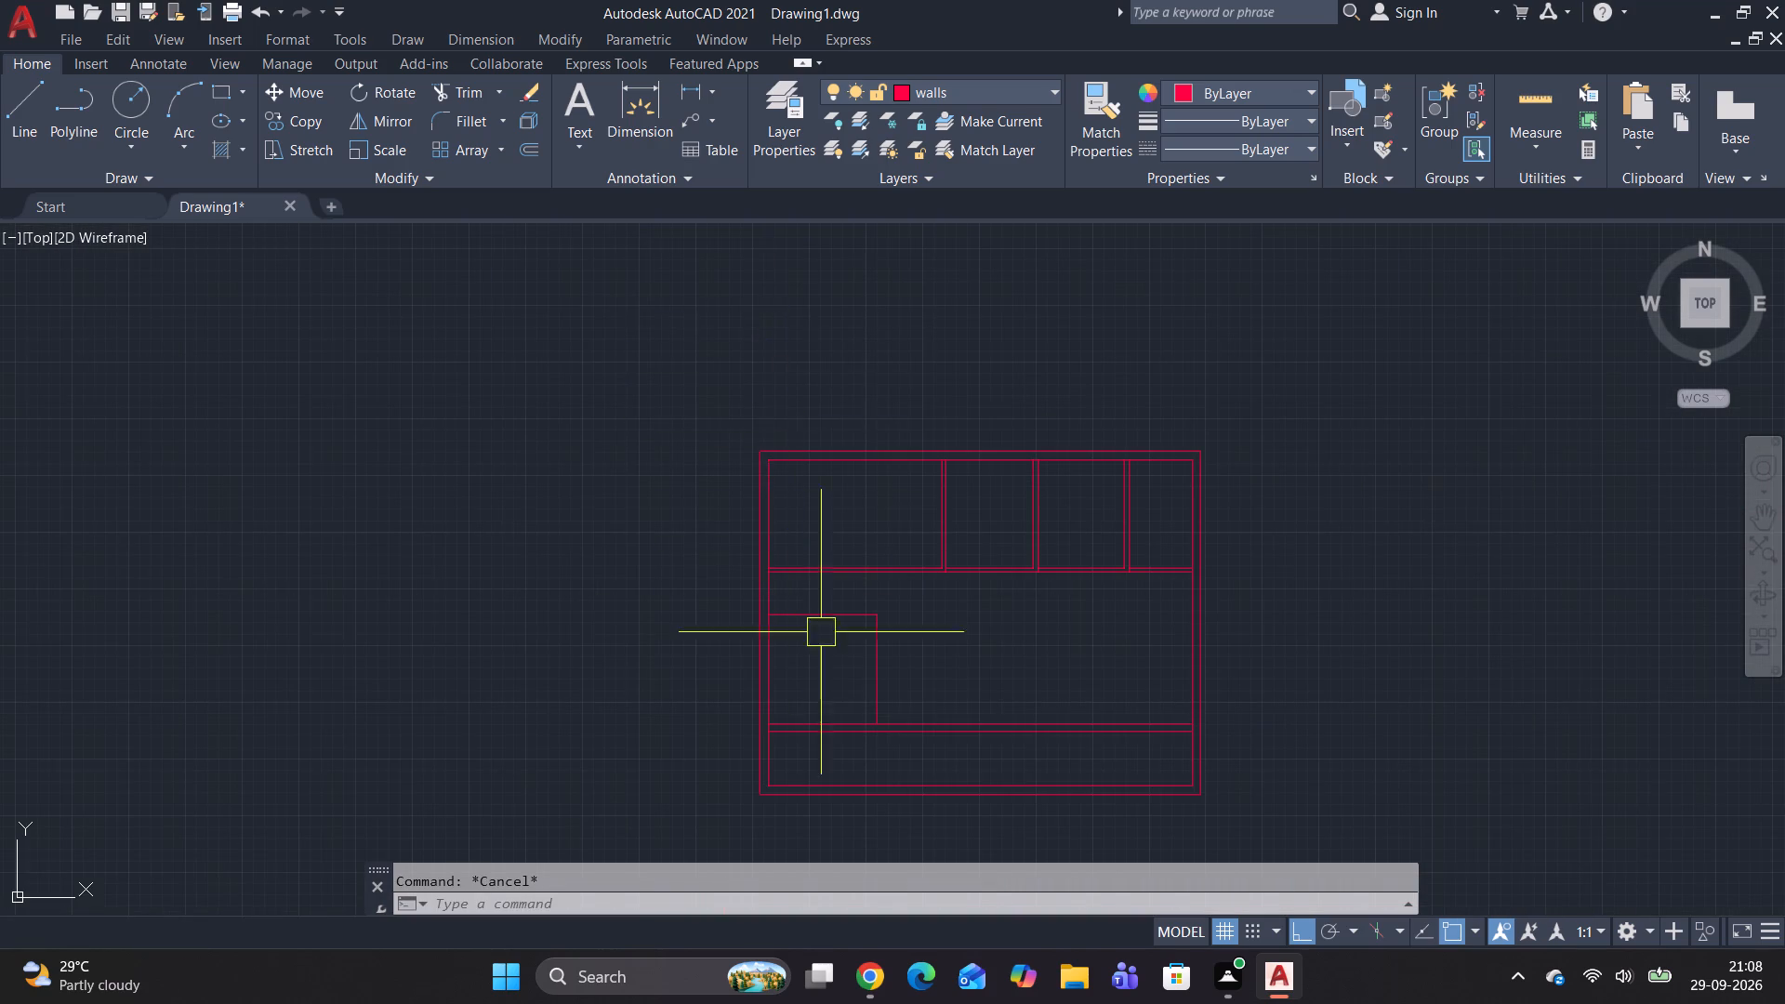
middle_drag(825, 649, 797, 433)
scroll(824, 525, up, 2)
scroll(833, 490, down, 2)
middle_drag(835, 486, 859, 580)
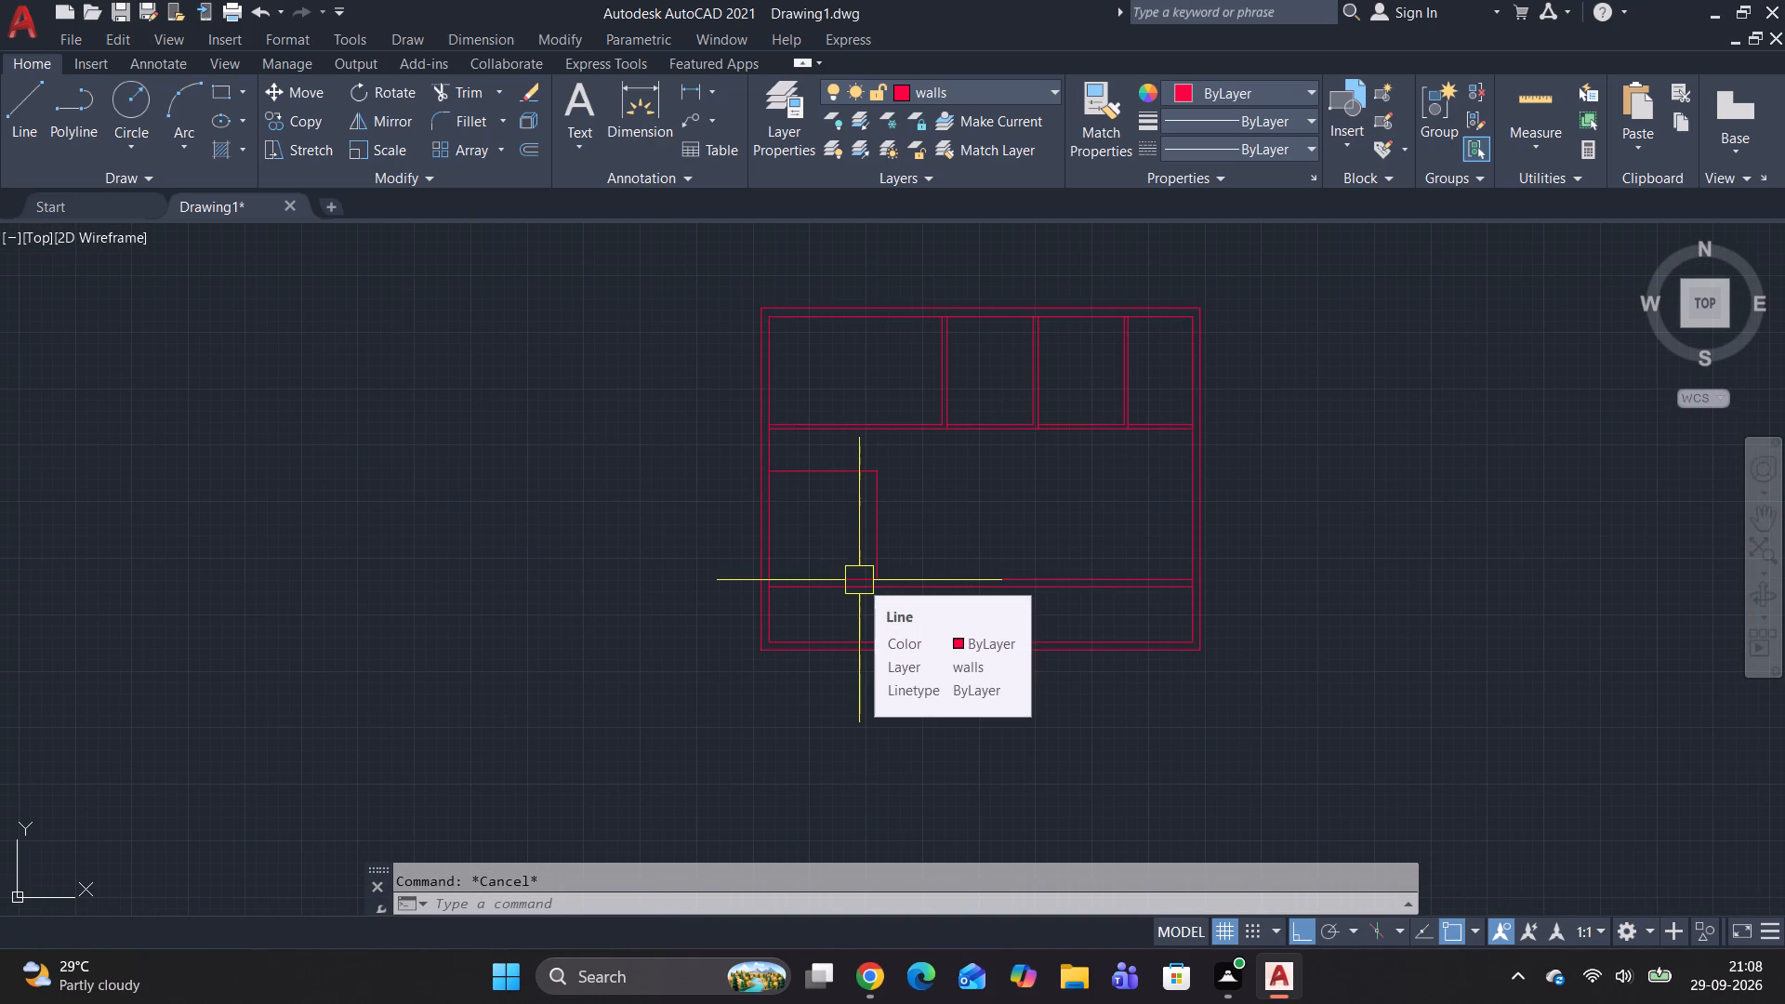
text(of)
key(space)
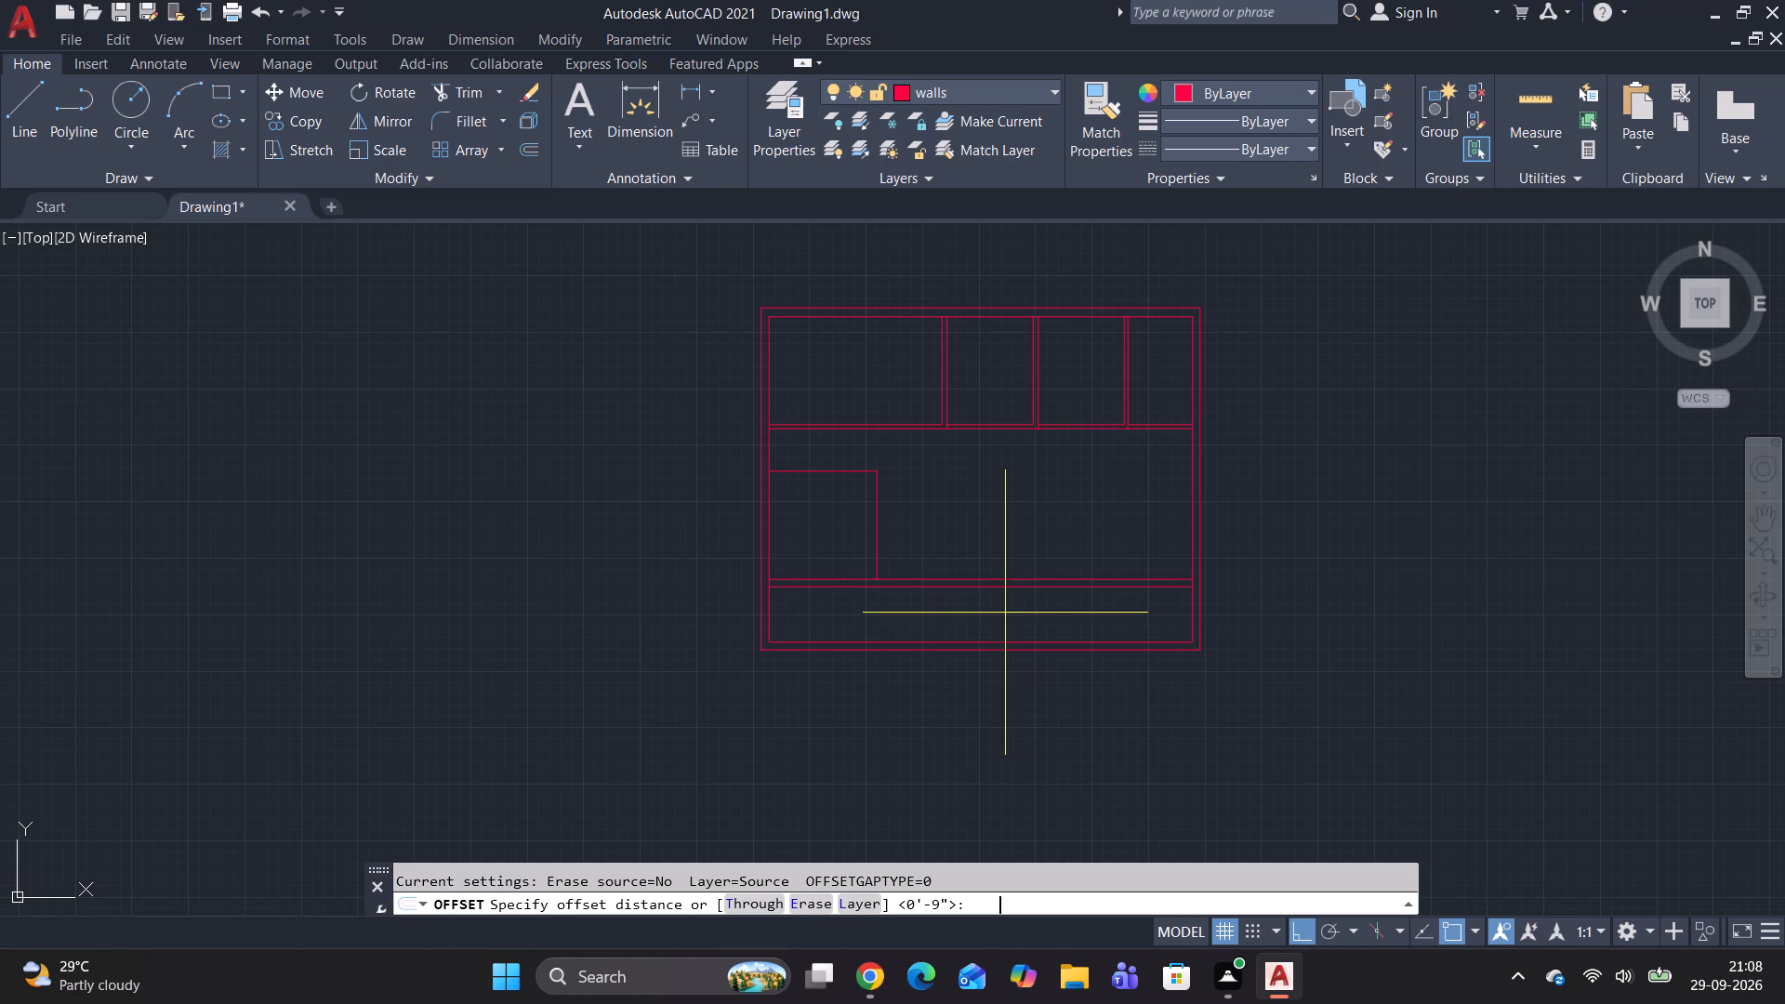
scroll(851, 453, up, 3)
click(752, 531)
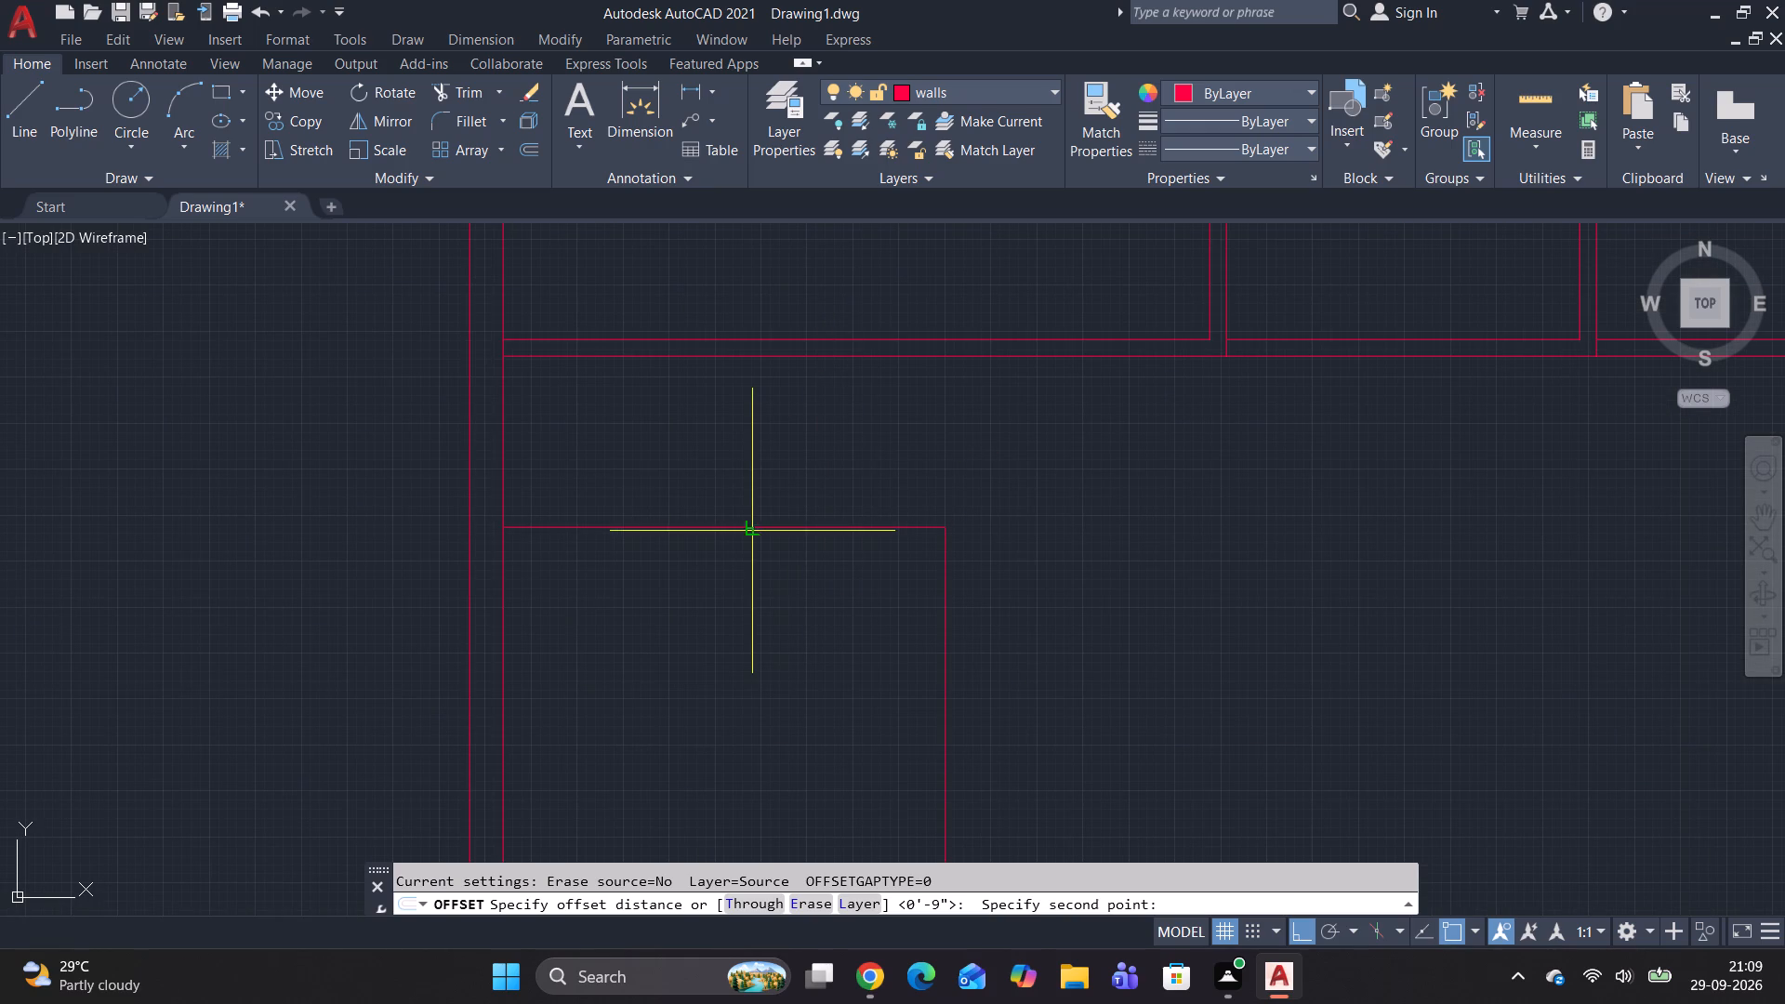
scroll(759, 631, down, 1)
middle_drag(759, 631, 787, 558)
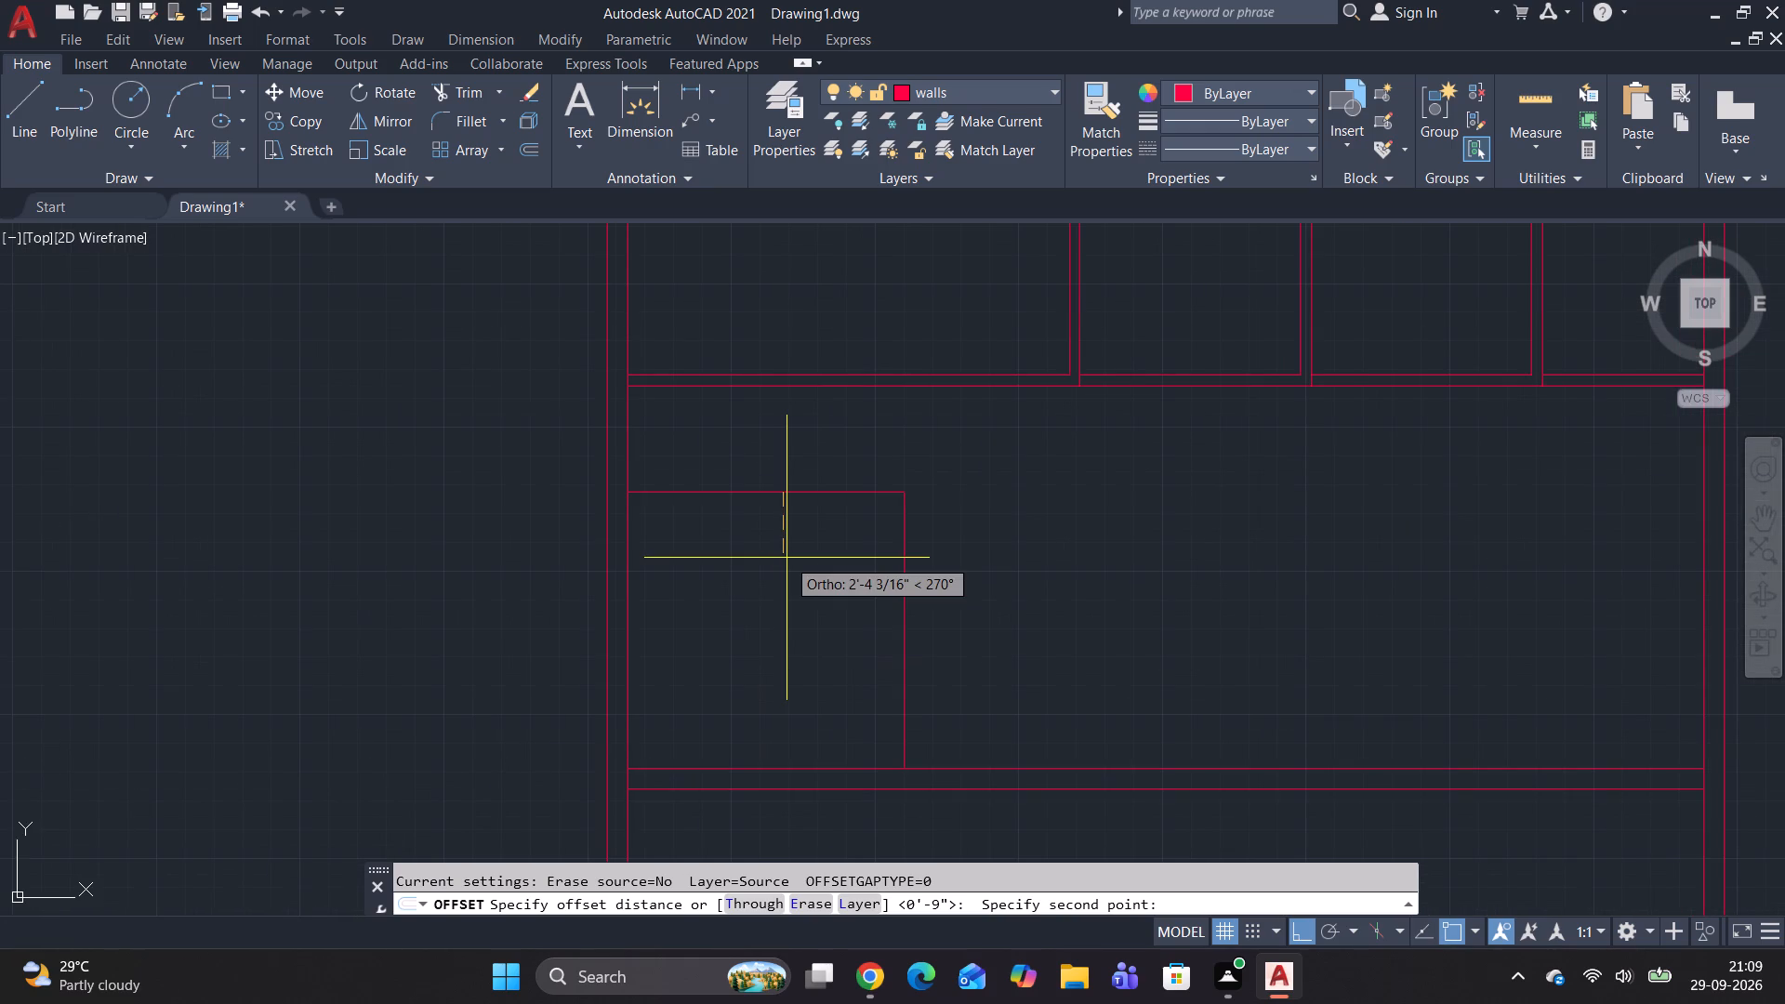
key(4)
text(.6")
key(space)
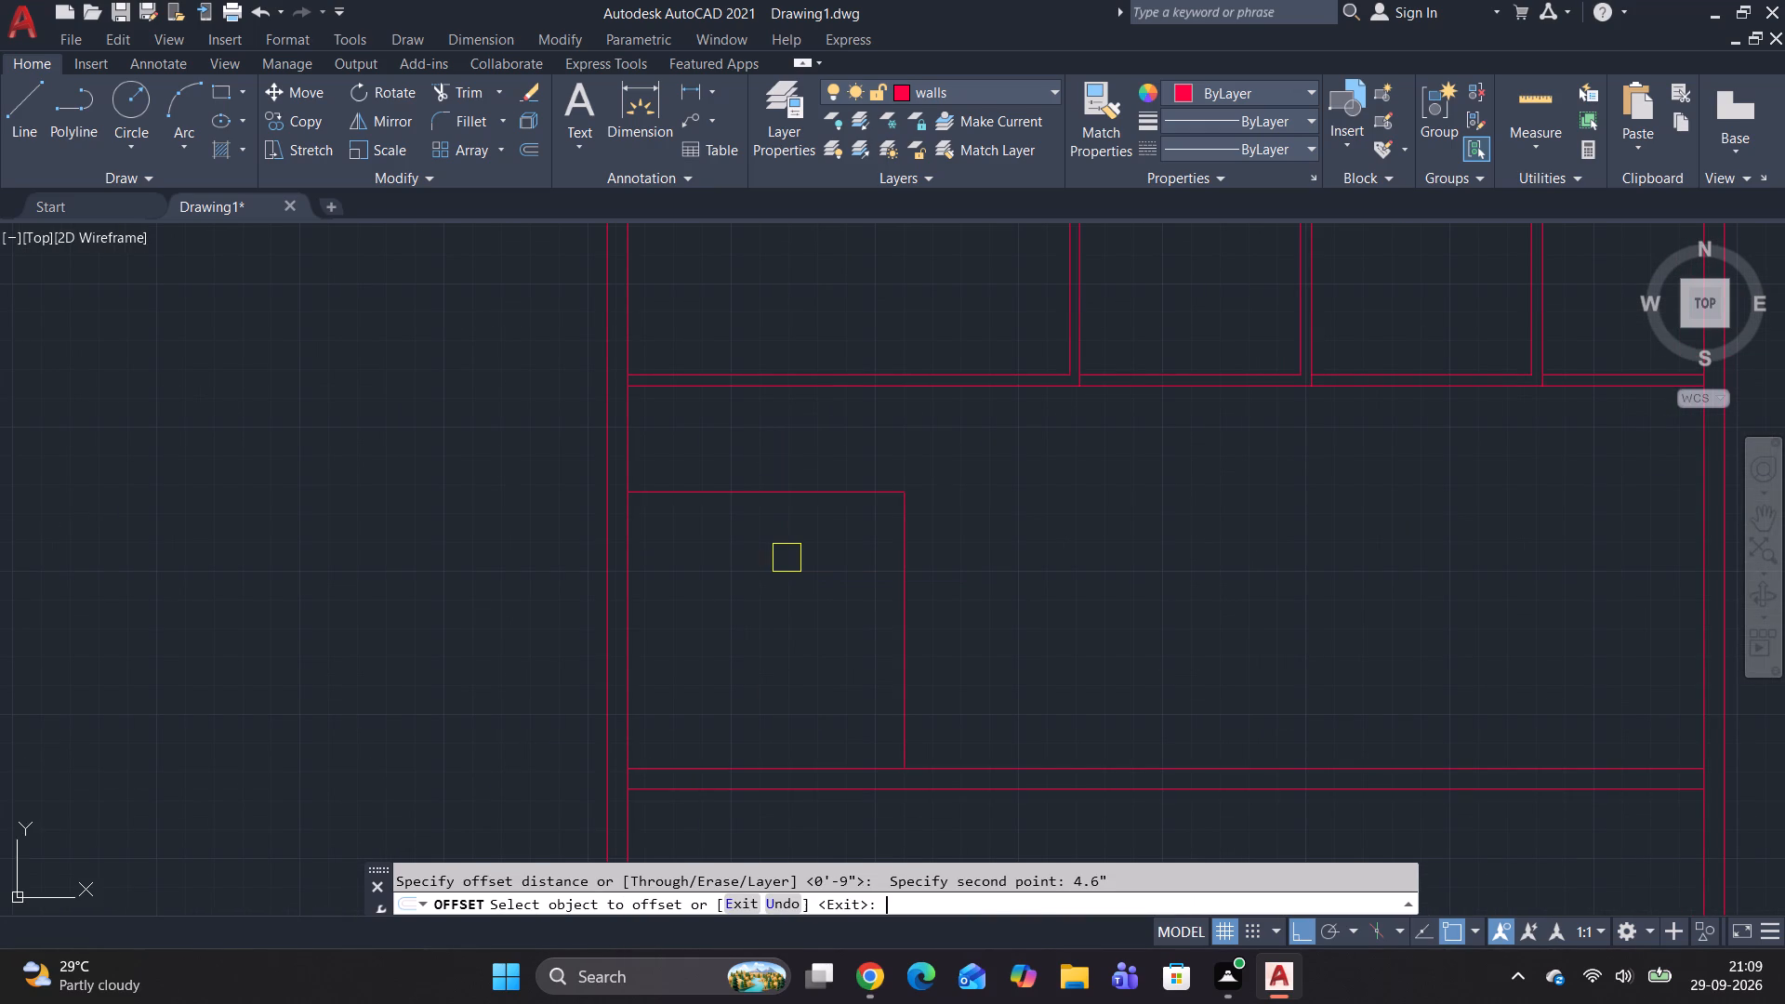
click(768, 499)
click(741, 626)
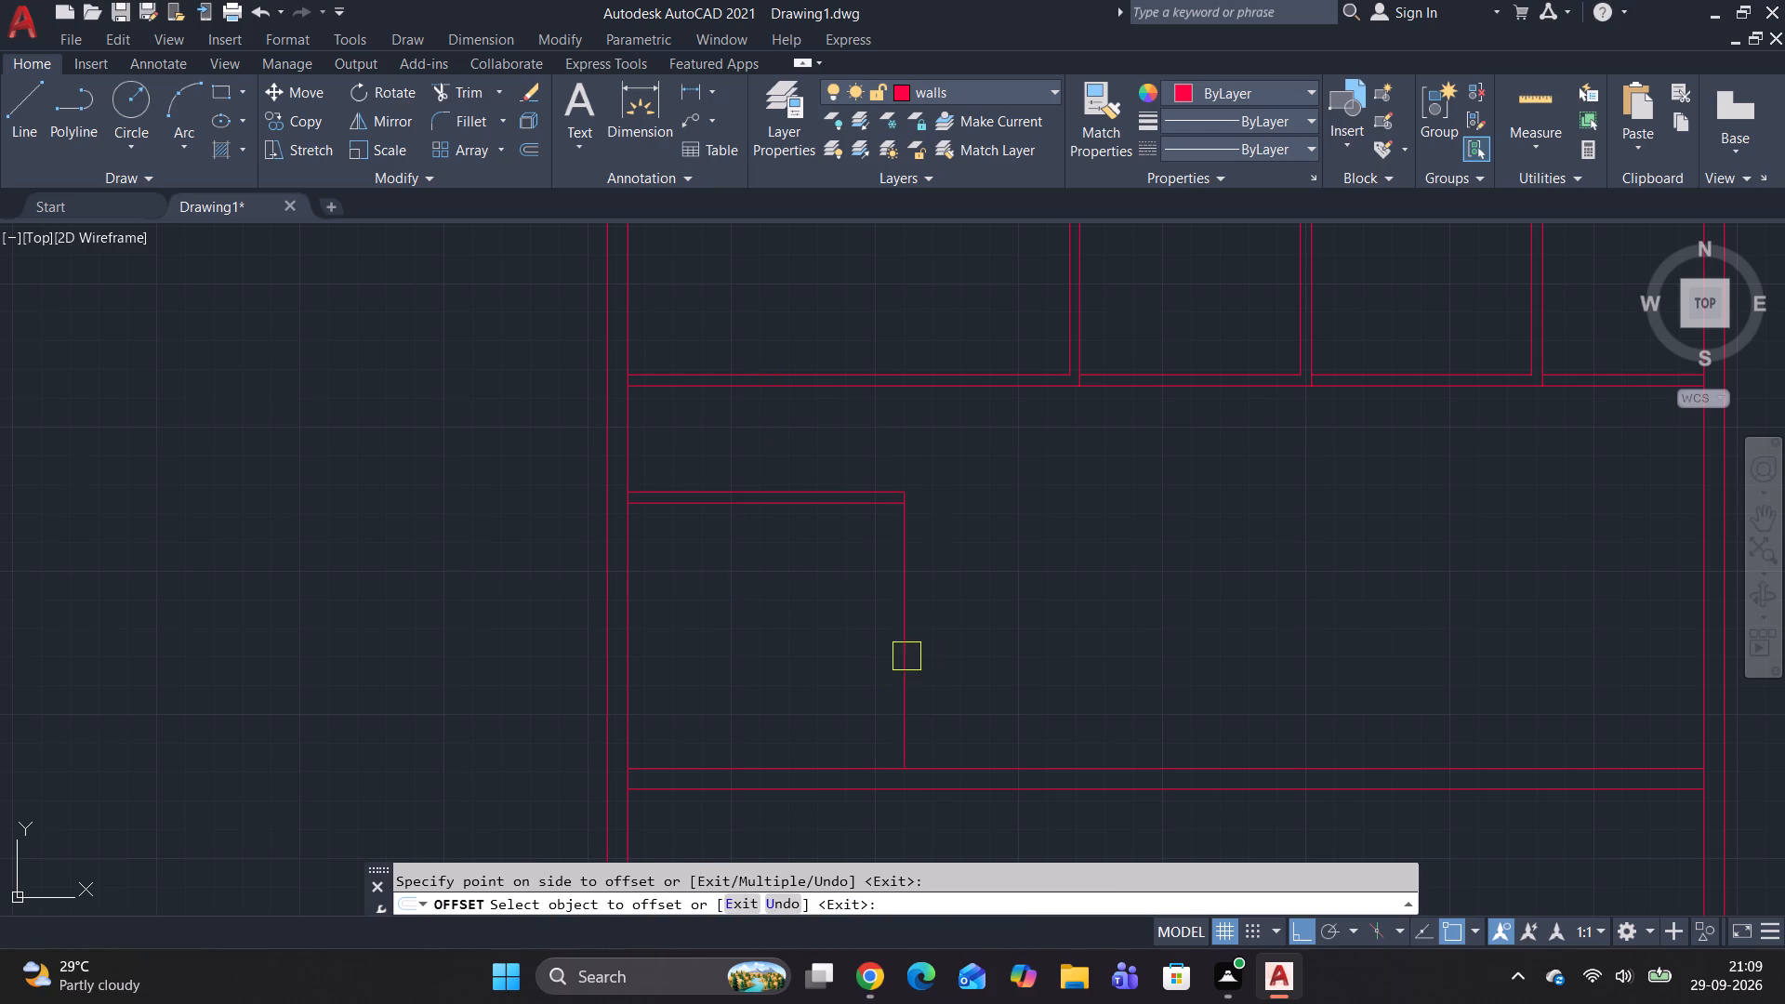
click(906, 656)
click(799, 657)
key(Escape)
key(Escape)
key(Escape)
key(Escape)
key(Escape)
key(Escape)
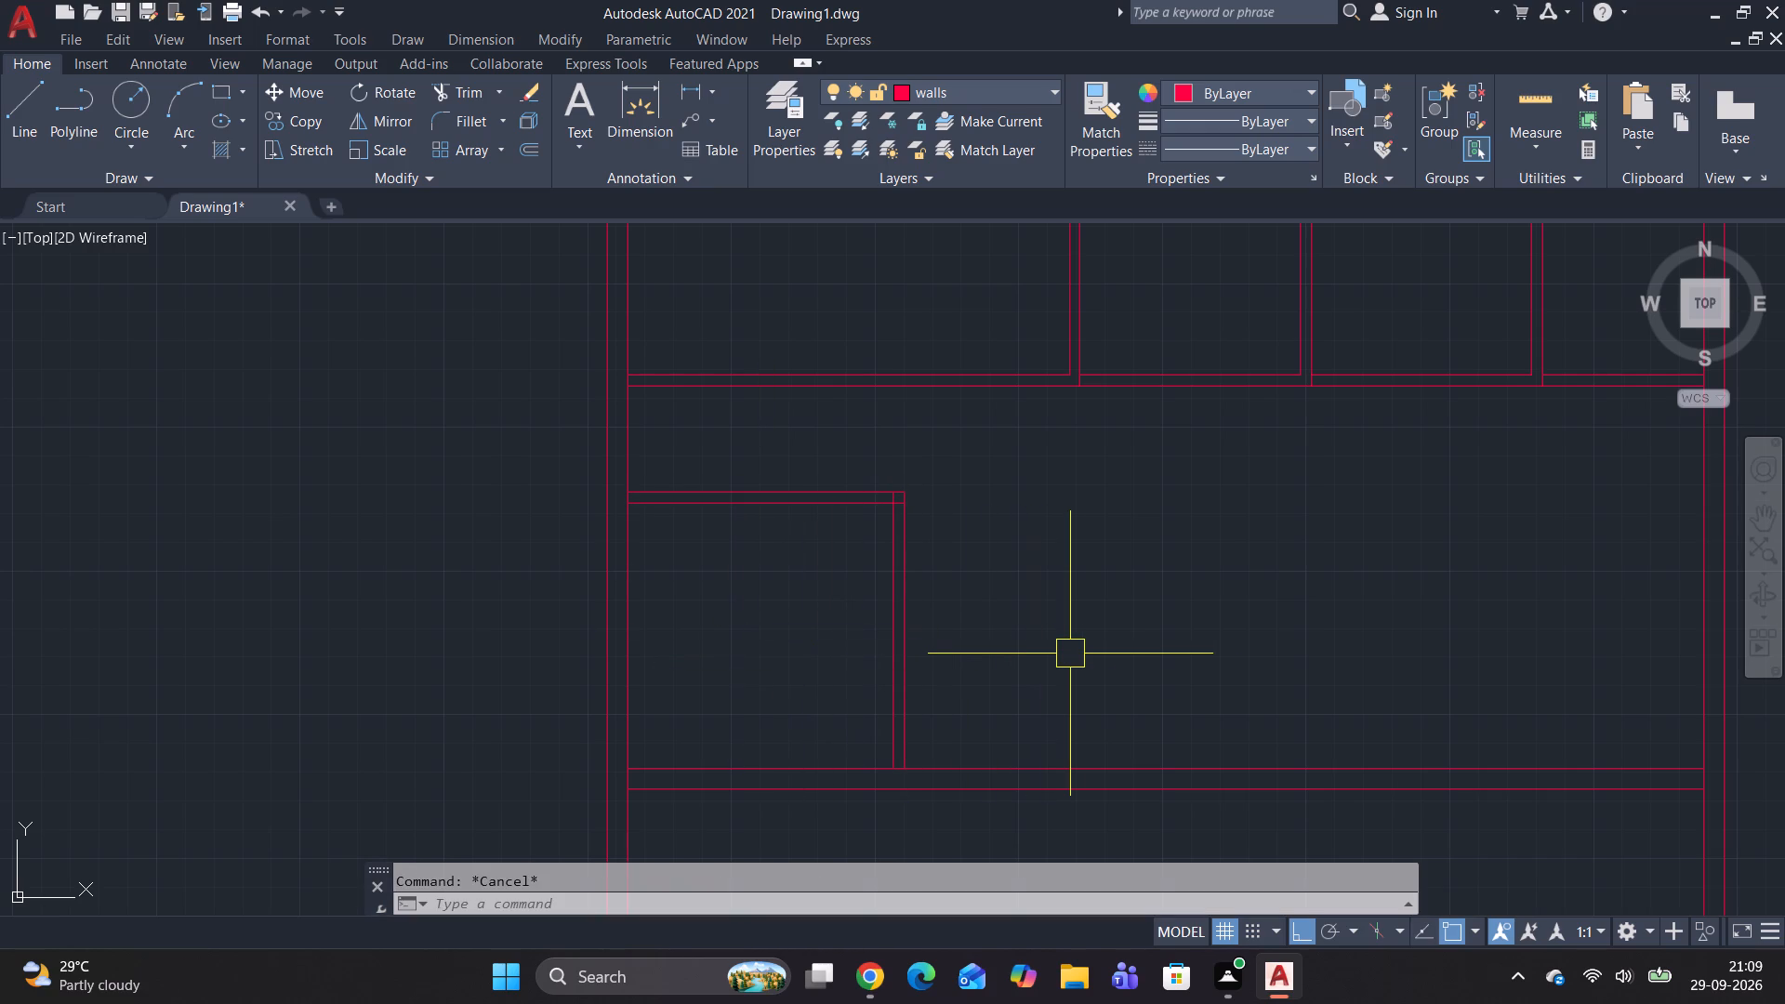
key(Escape)
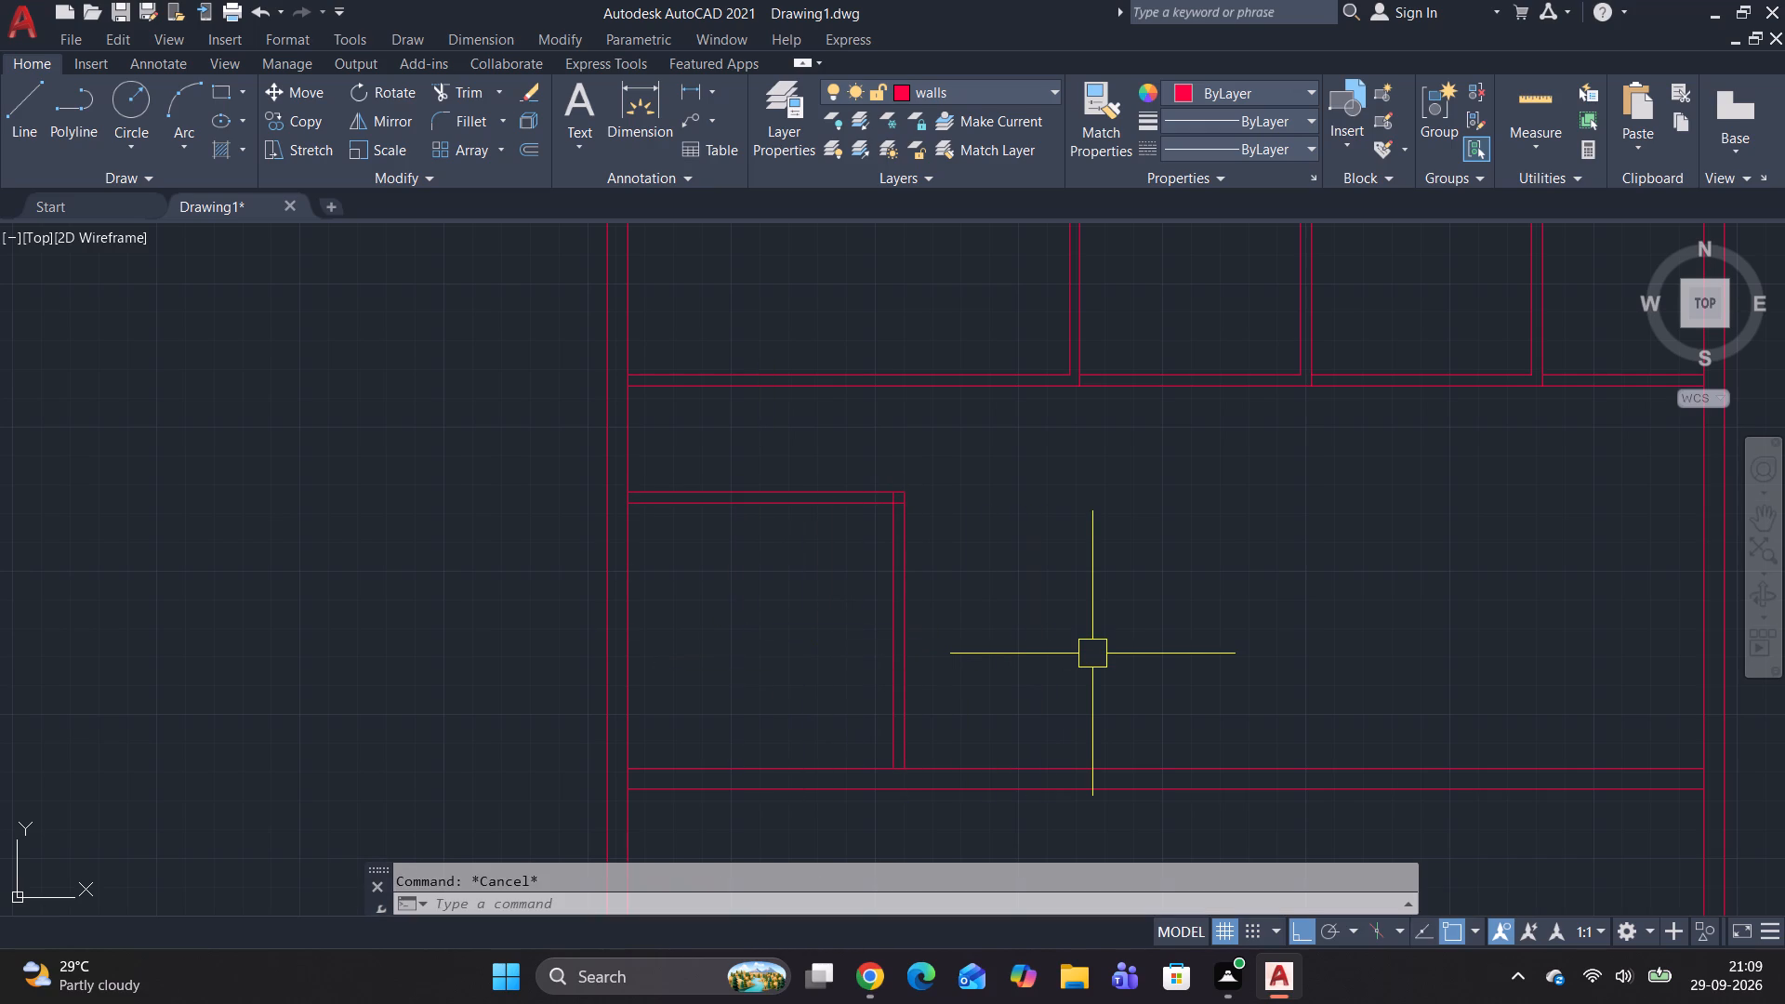
Draw a second room outline from the first 10' room's upper-right outer corner: 10' right, then down to the full-width wall.
text(l)
key(space)
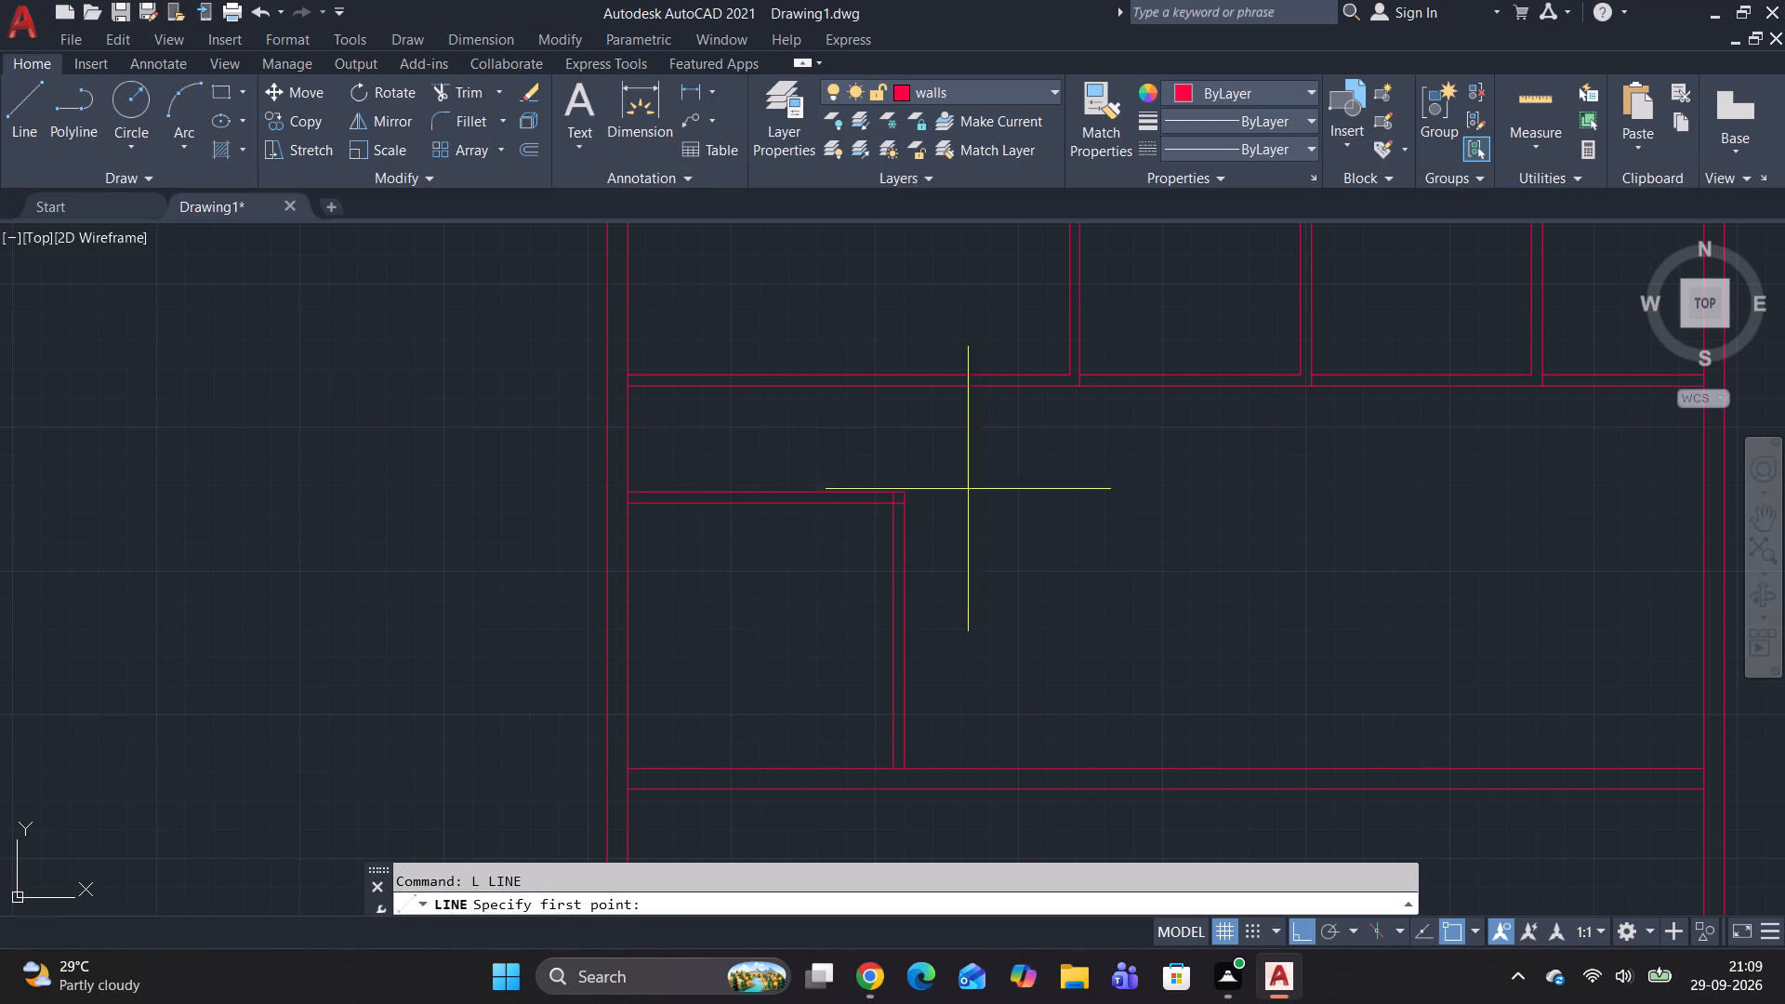
click(906, 493)
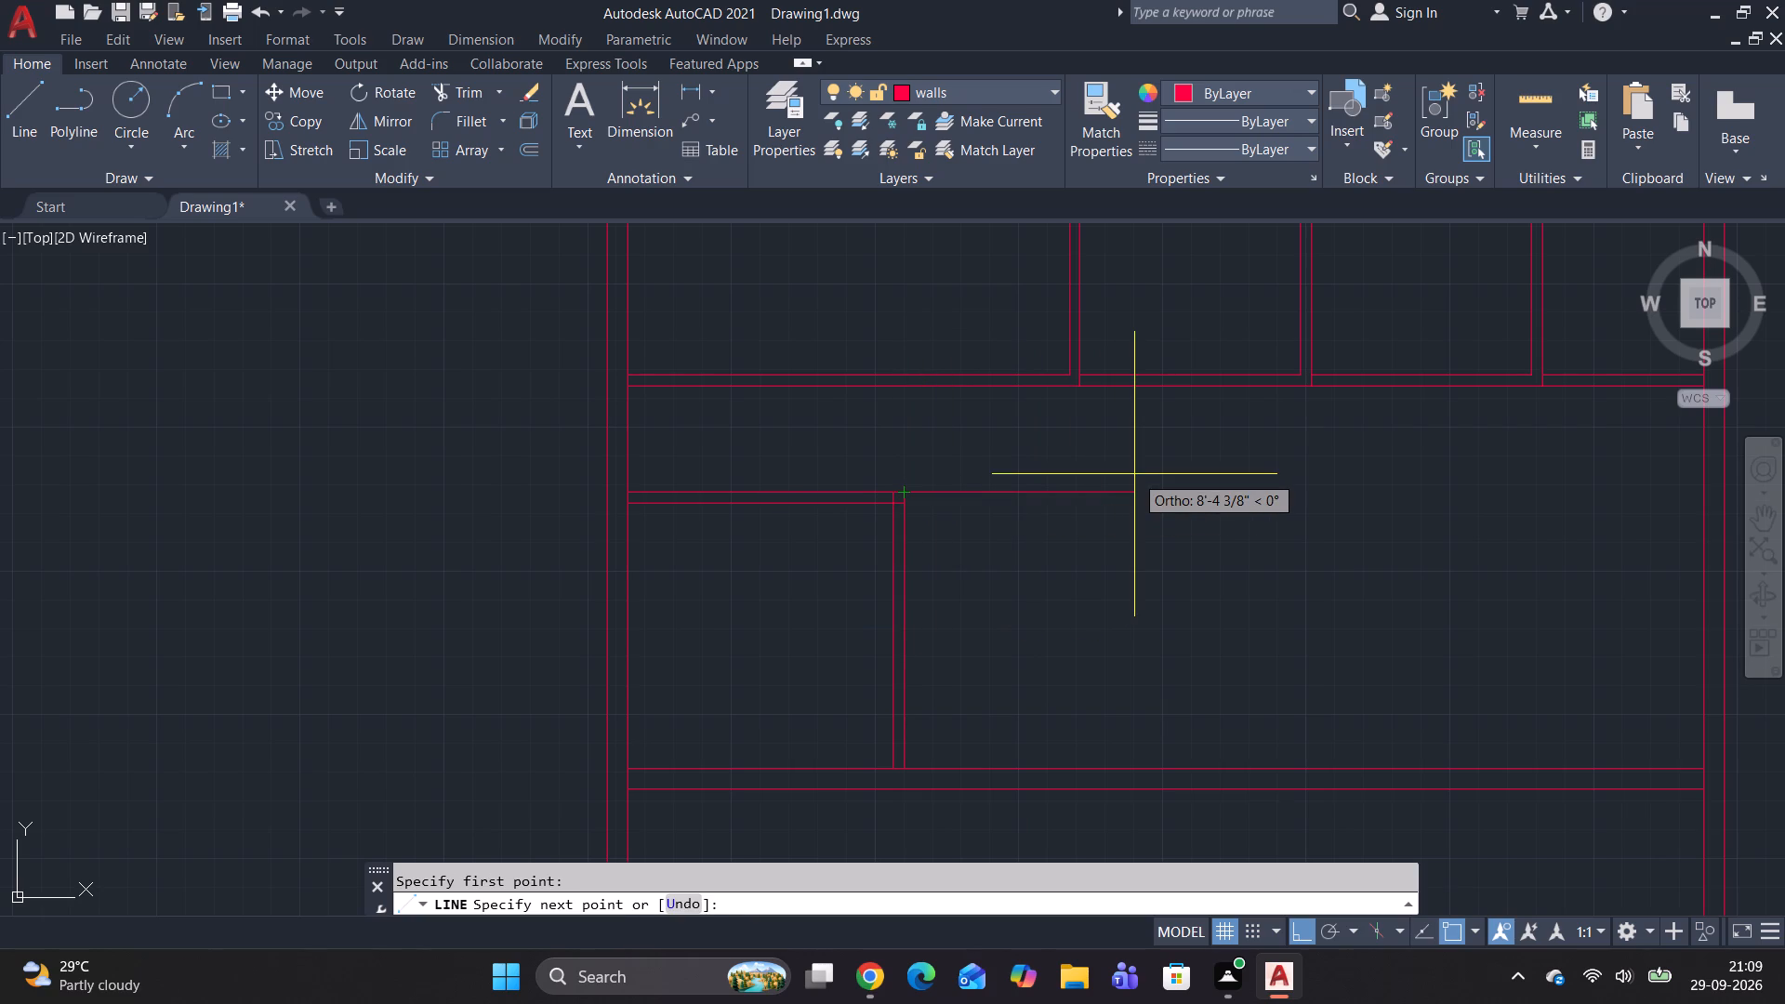
text(10')
key(Return)
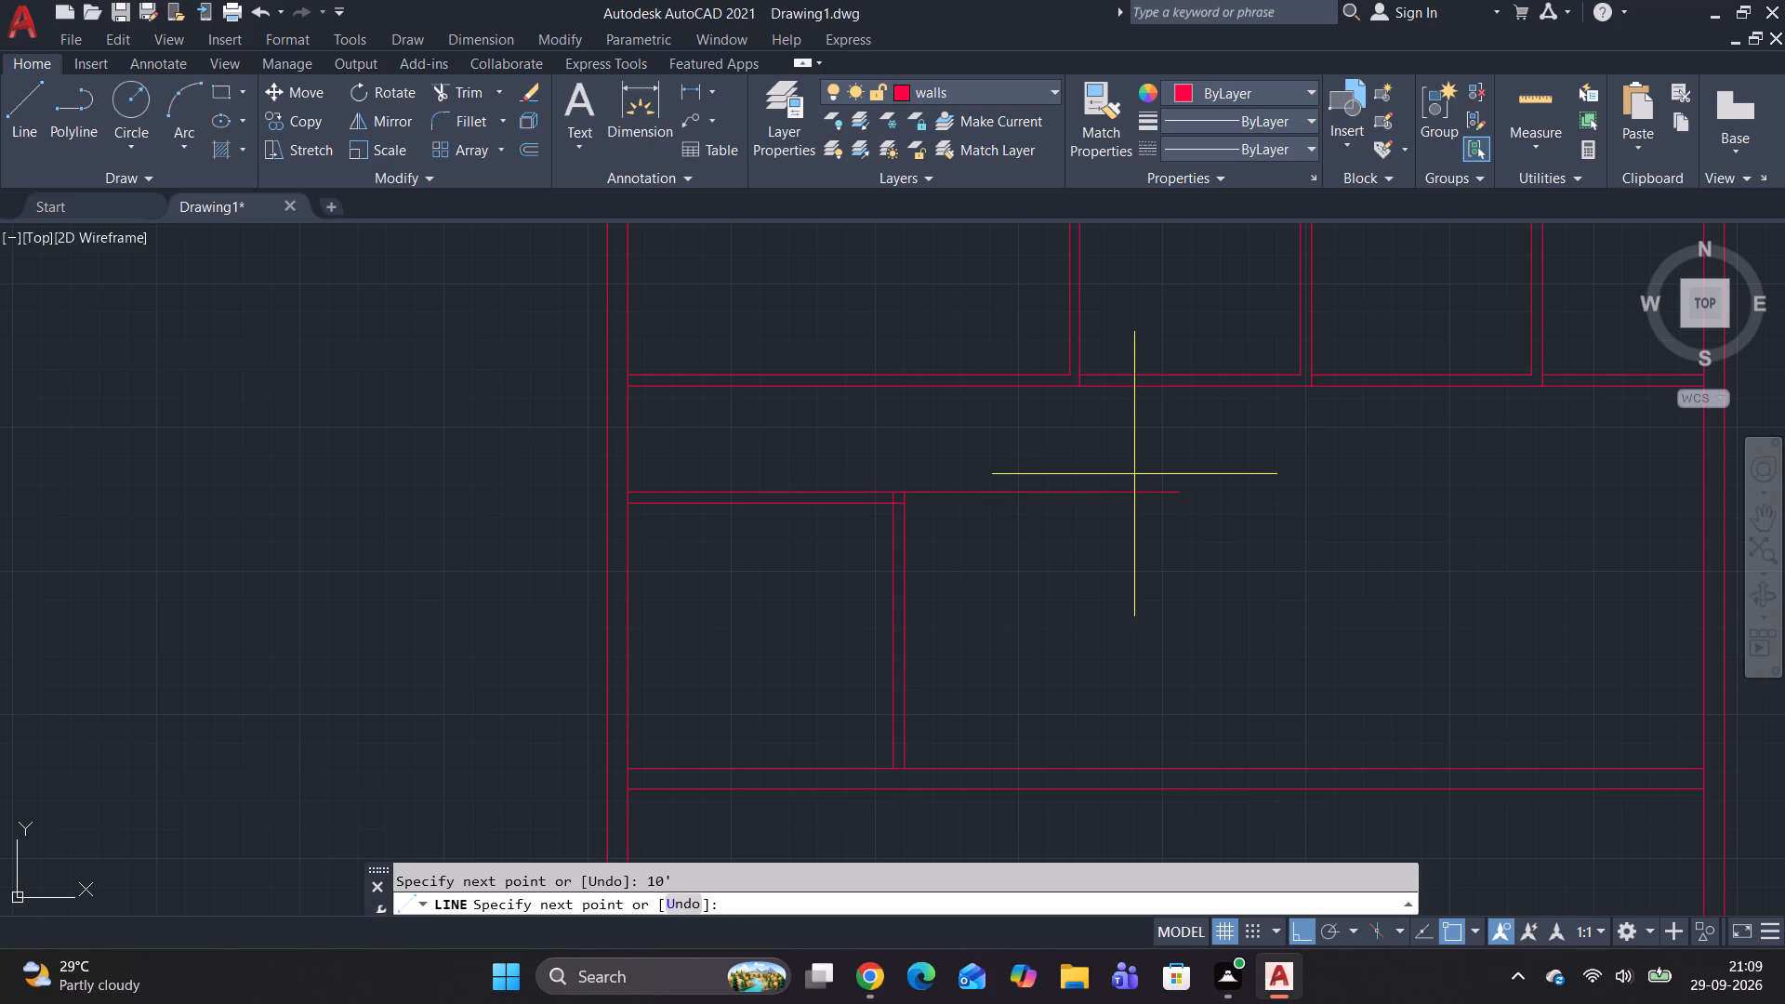
click(1179, 766)
key(Escape)
key(Escape)
key(Escape)
Offset the second 10' room's top and right lines 4.6" inward to form its walls.
text(of)
key(space)
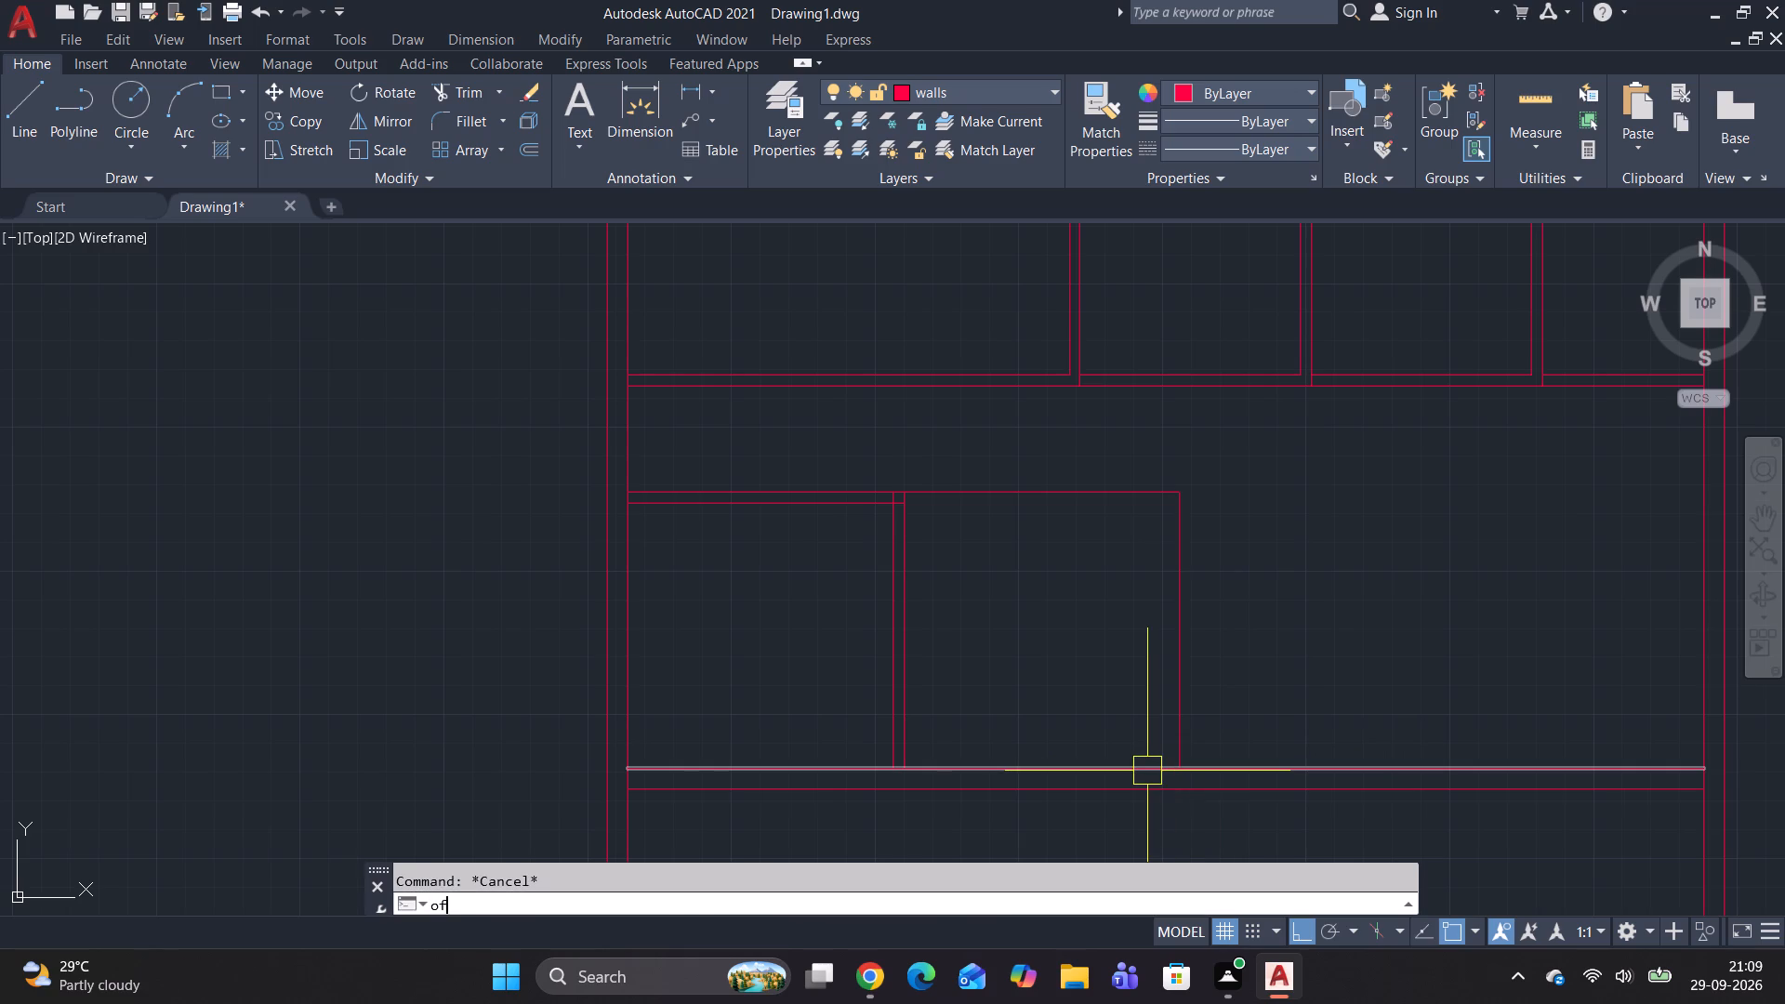
click(1040, 486)
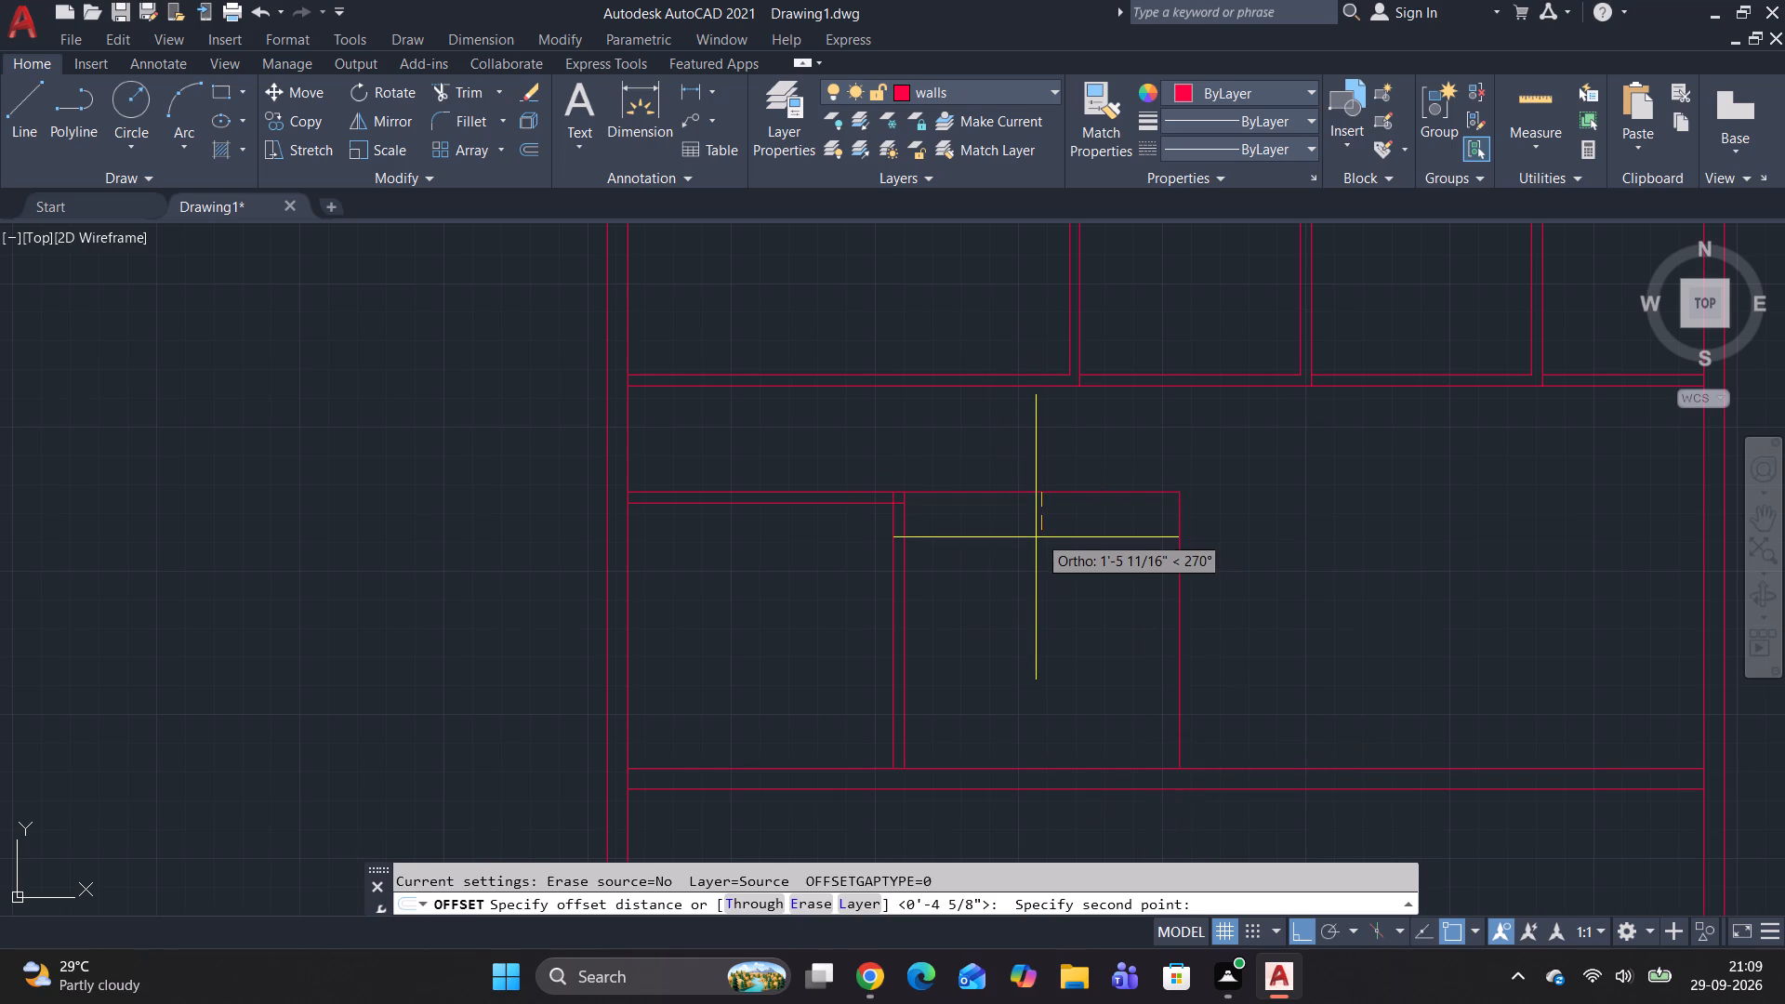
text(4.6")
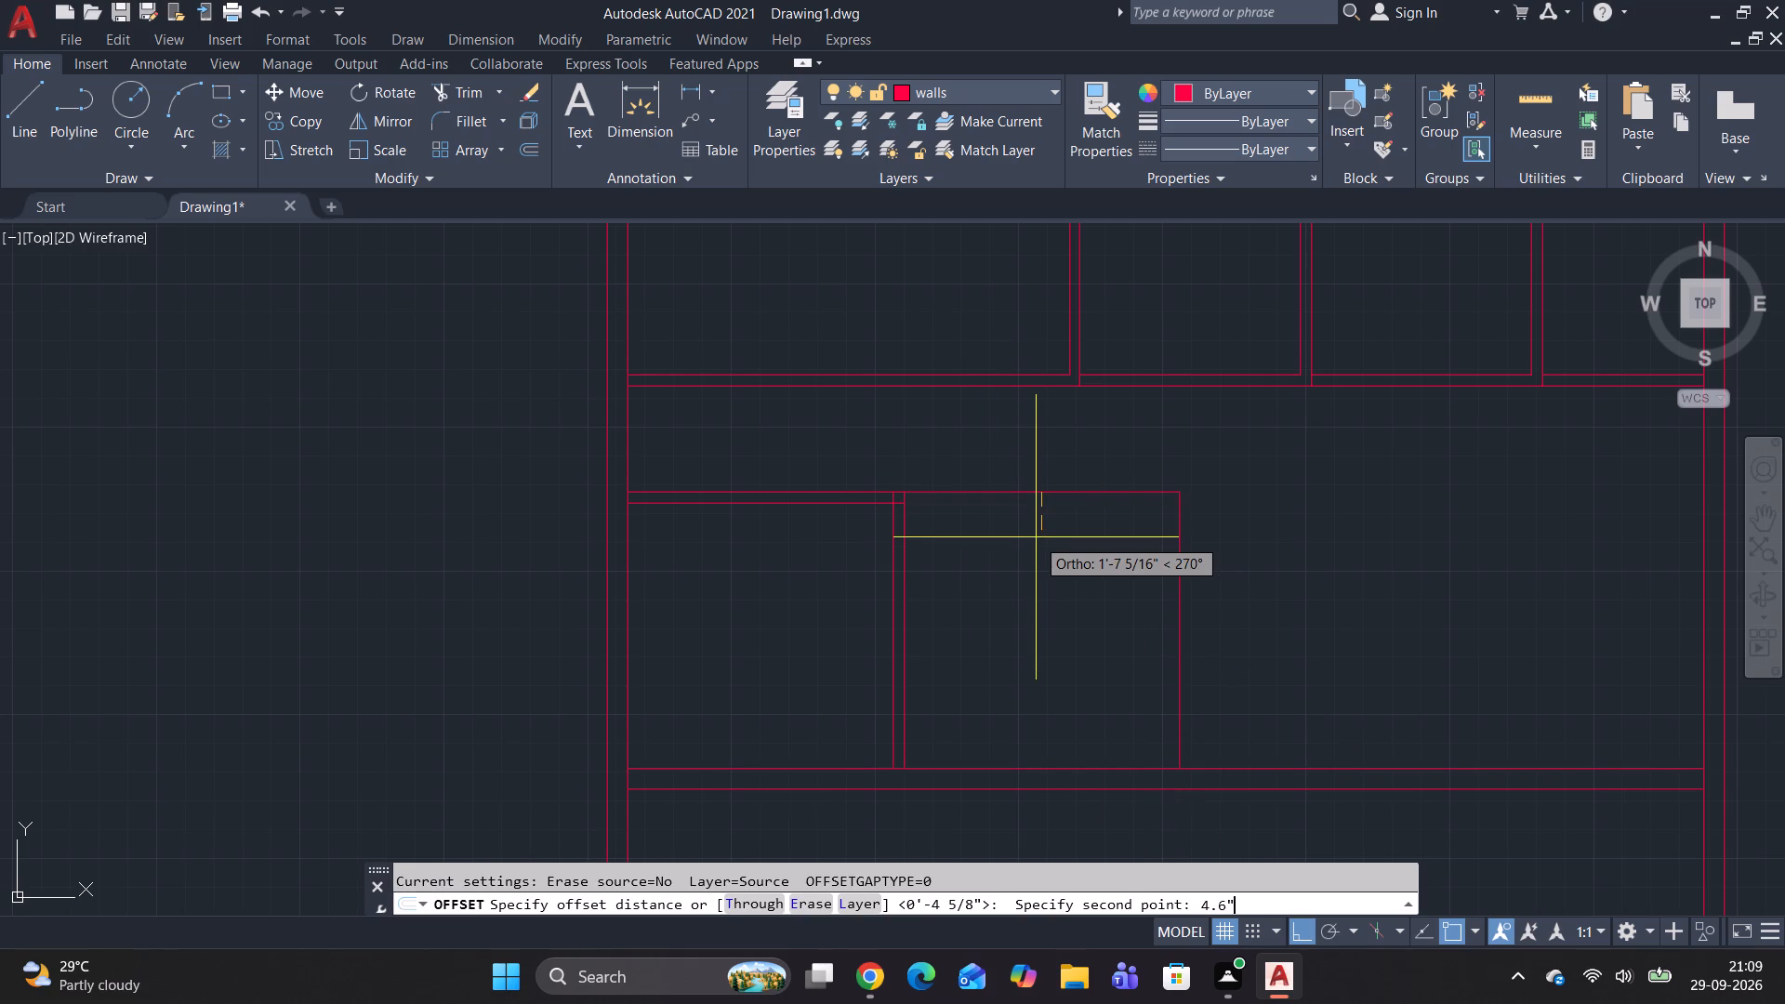
key(space)
click(1082, 489)
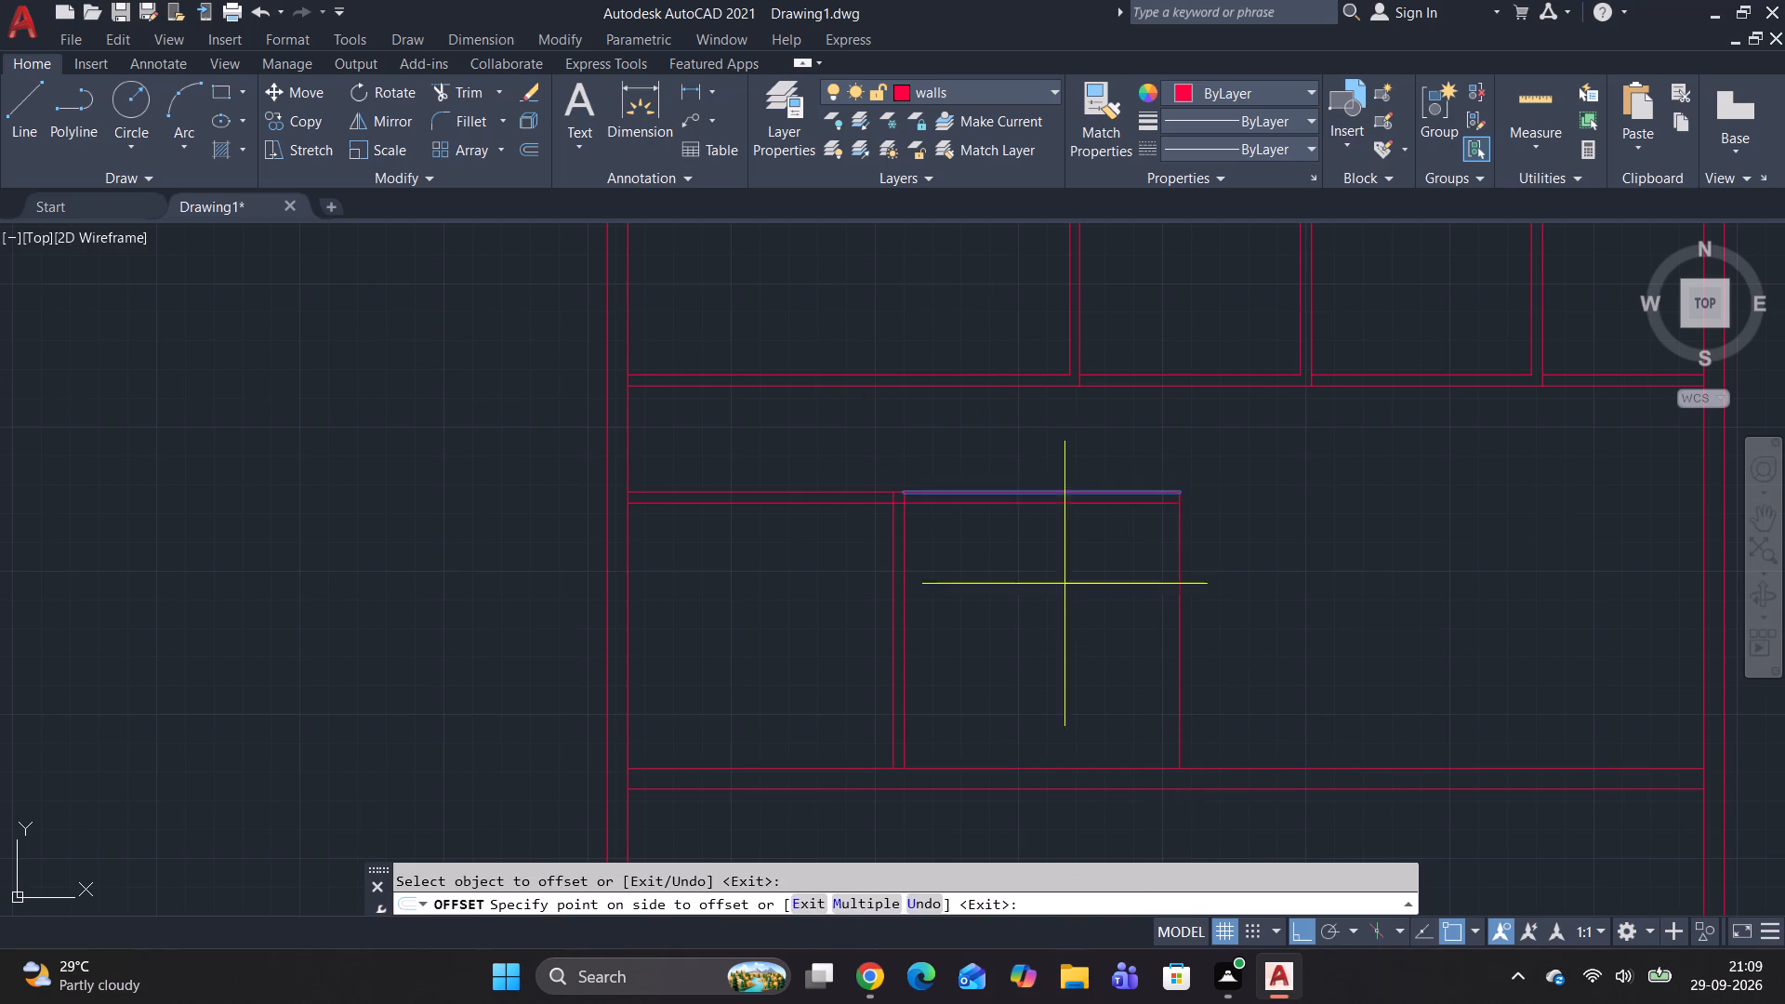
click(1052, 634)
click(1183, 616)
click(1058, 616)
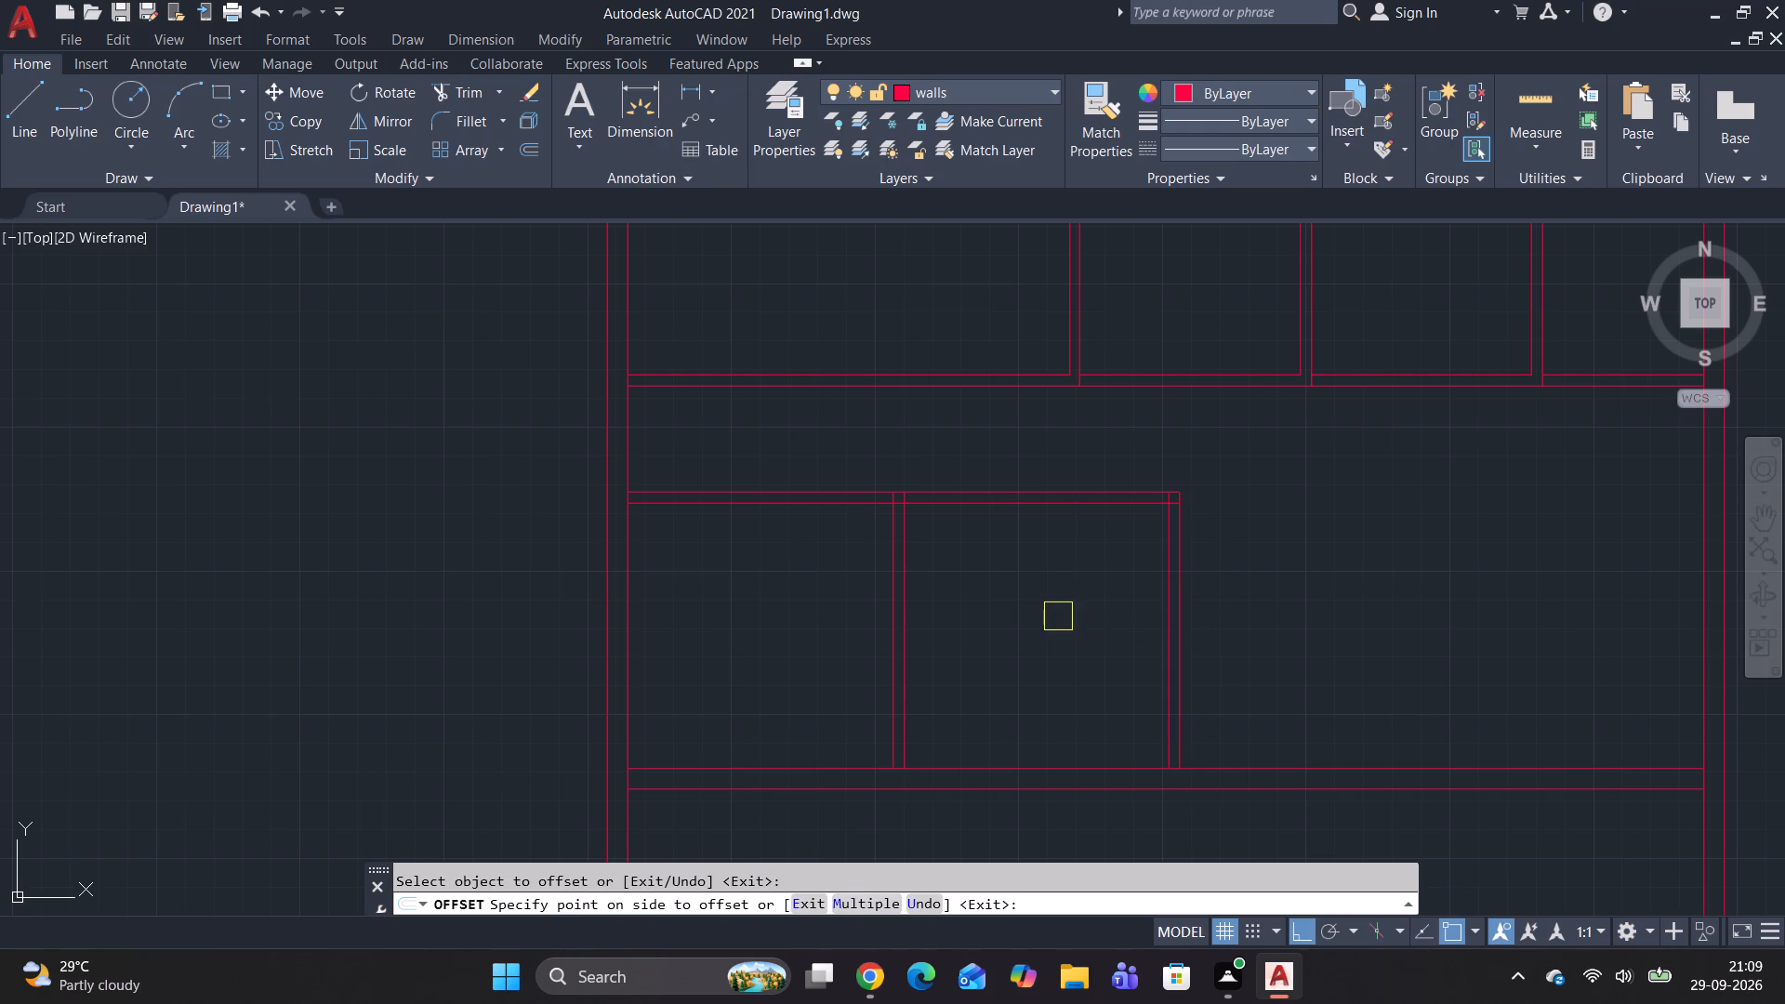
key(Escape)
key(Escape)
key(Escape)
key(Escape)
key(Escape)
Measure the horizontal gap between the second 10' room's right wall and the inner face of the right outer wall.
scroll(1334, 713, down, 1)
middle_drag(1334, 713, 1225, 704)
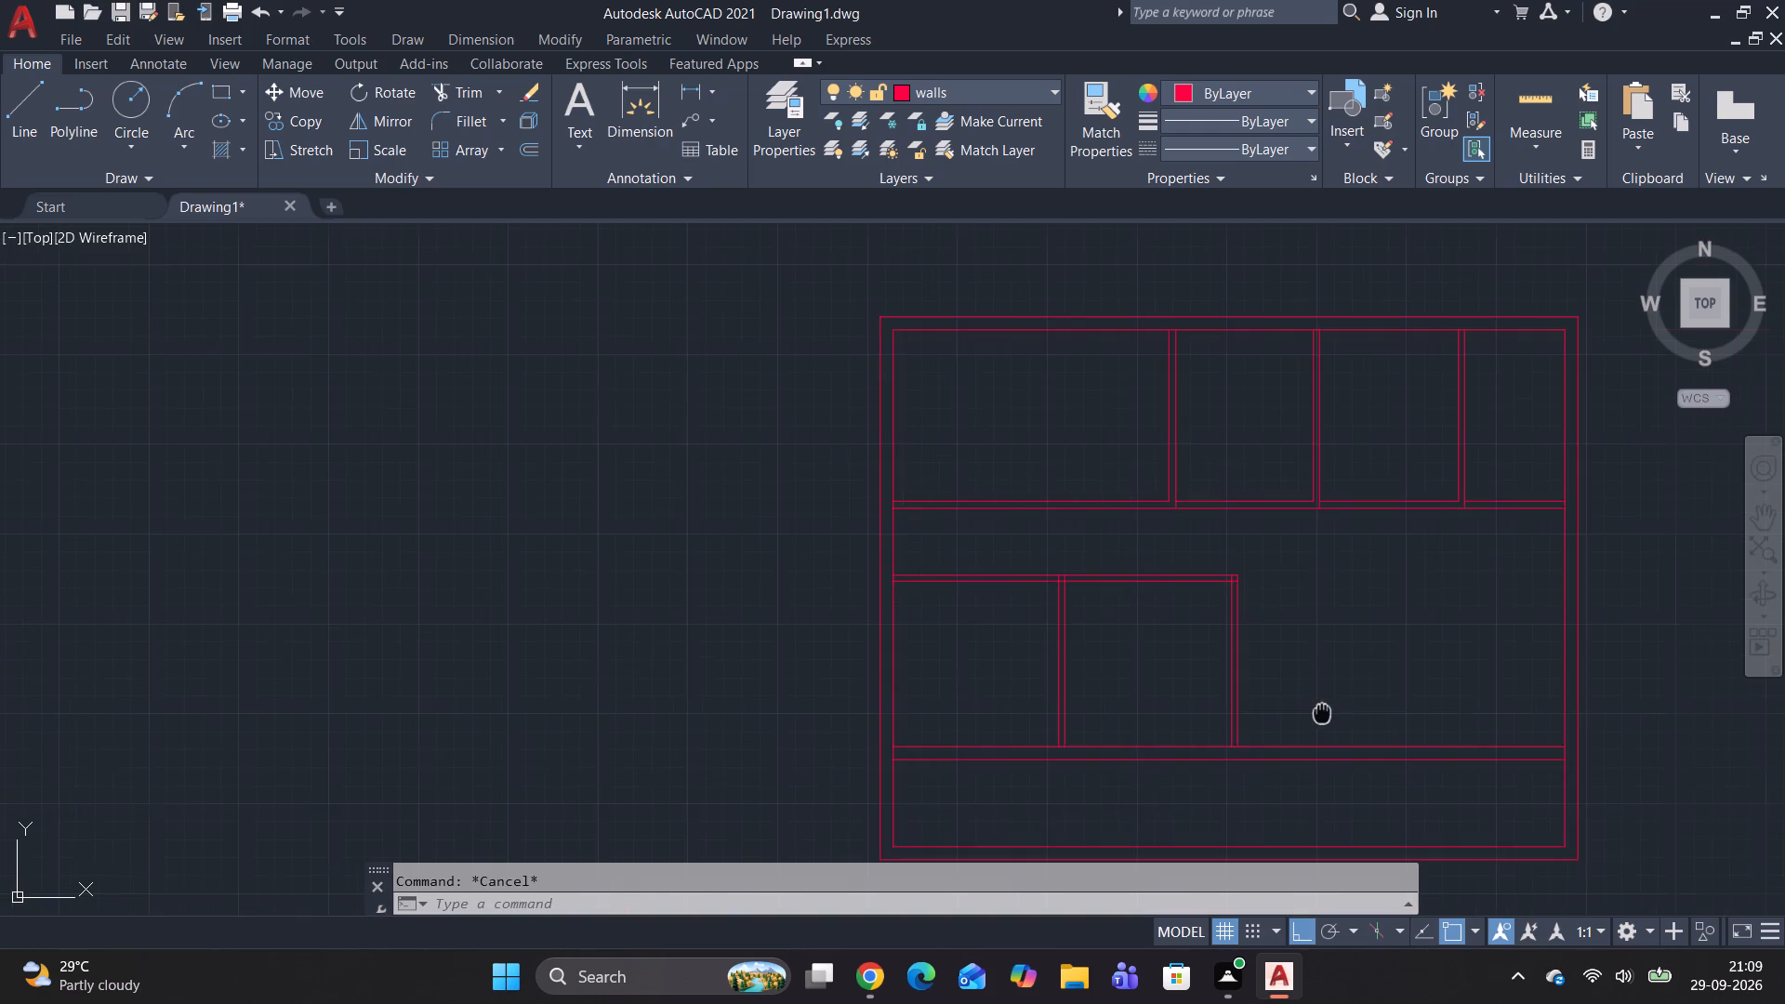
middle_drag(1225, 704, 1012, 661)
scroll(1012, 661, up, 1)
key(Escape)
key(Escape)
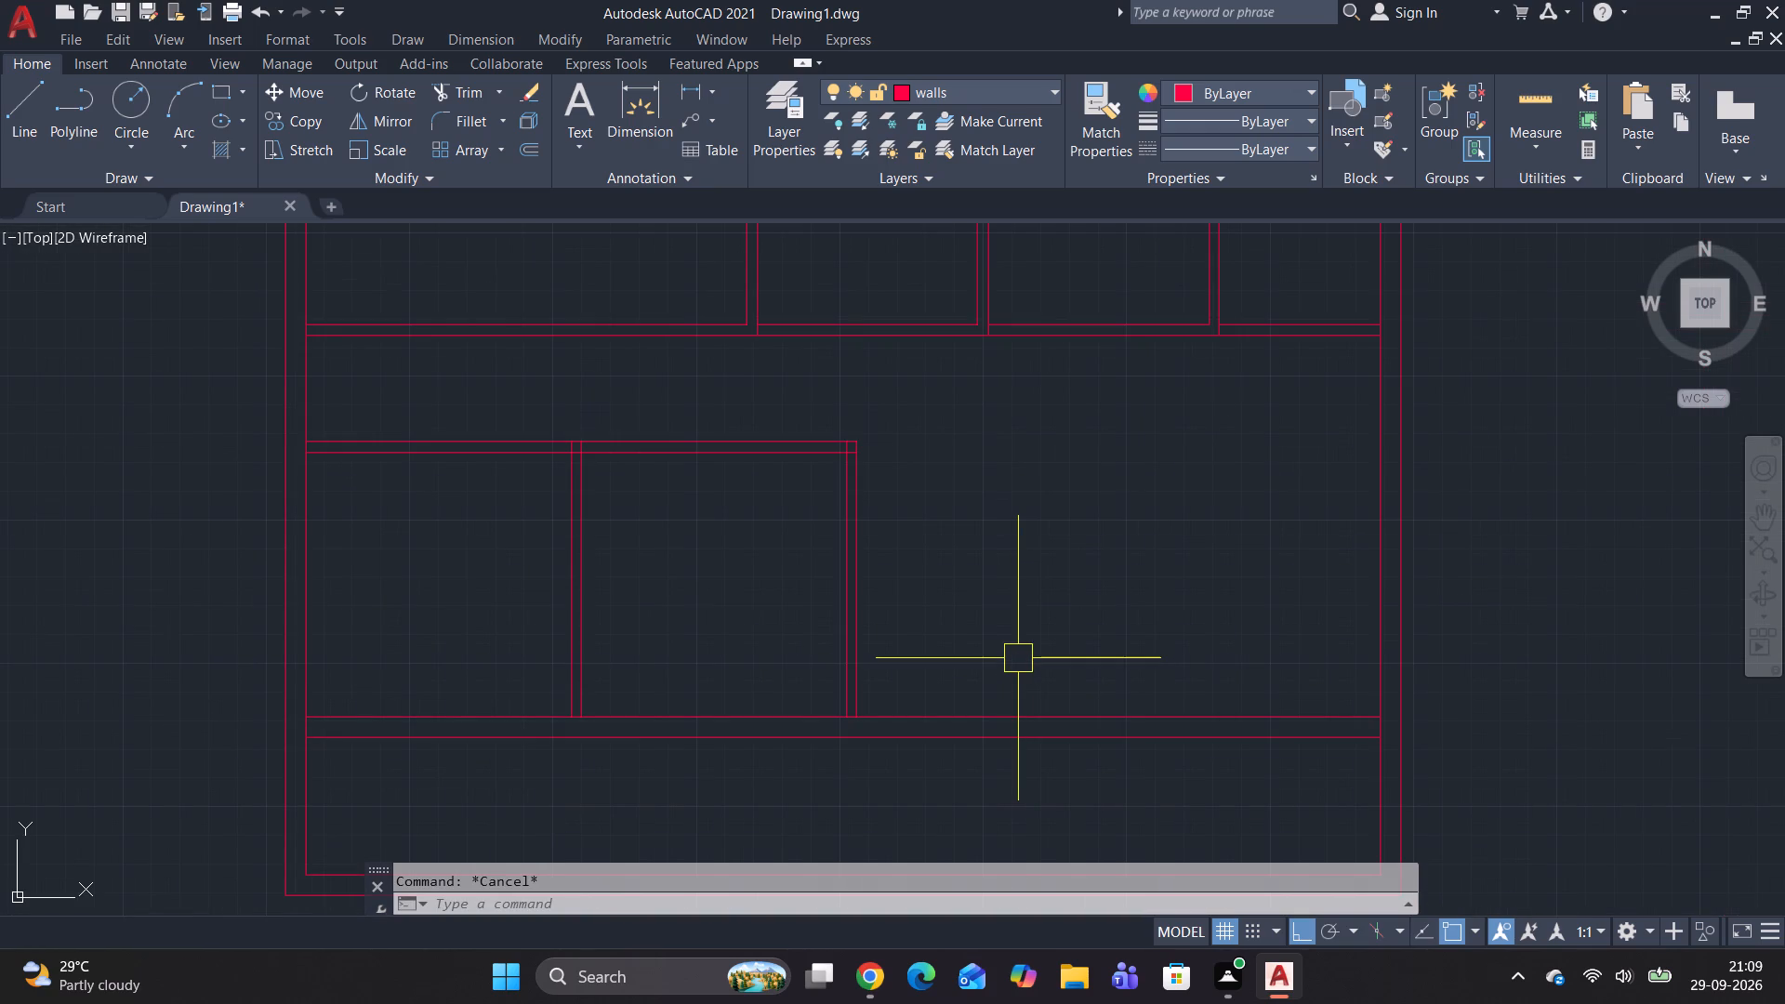
text(dim)
key(space)
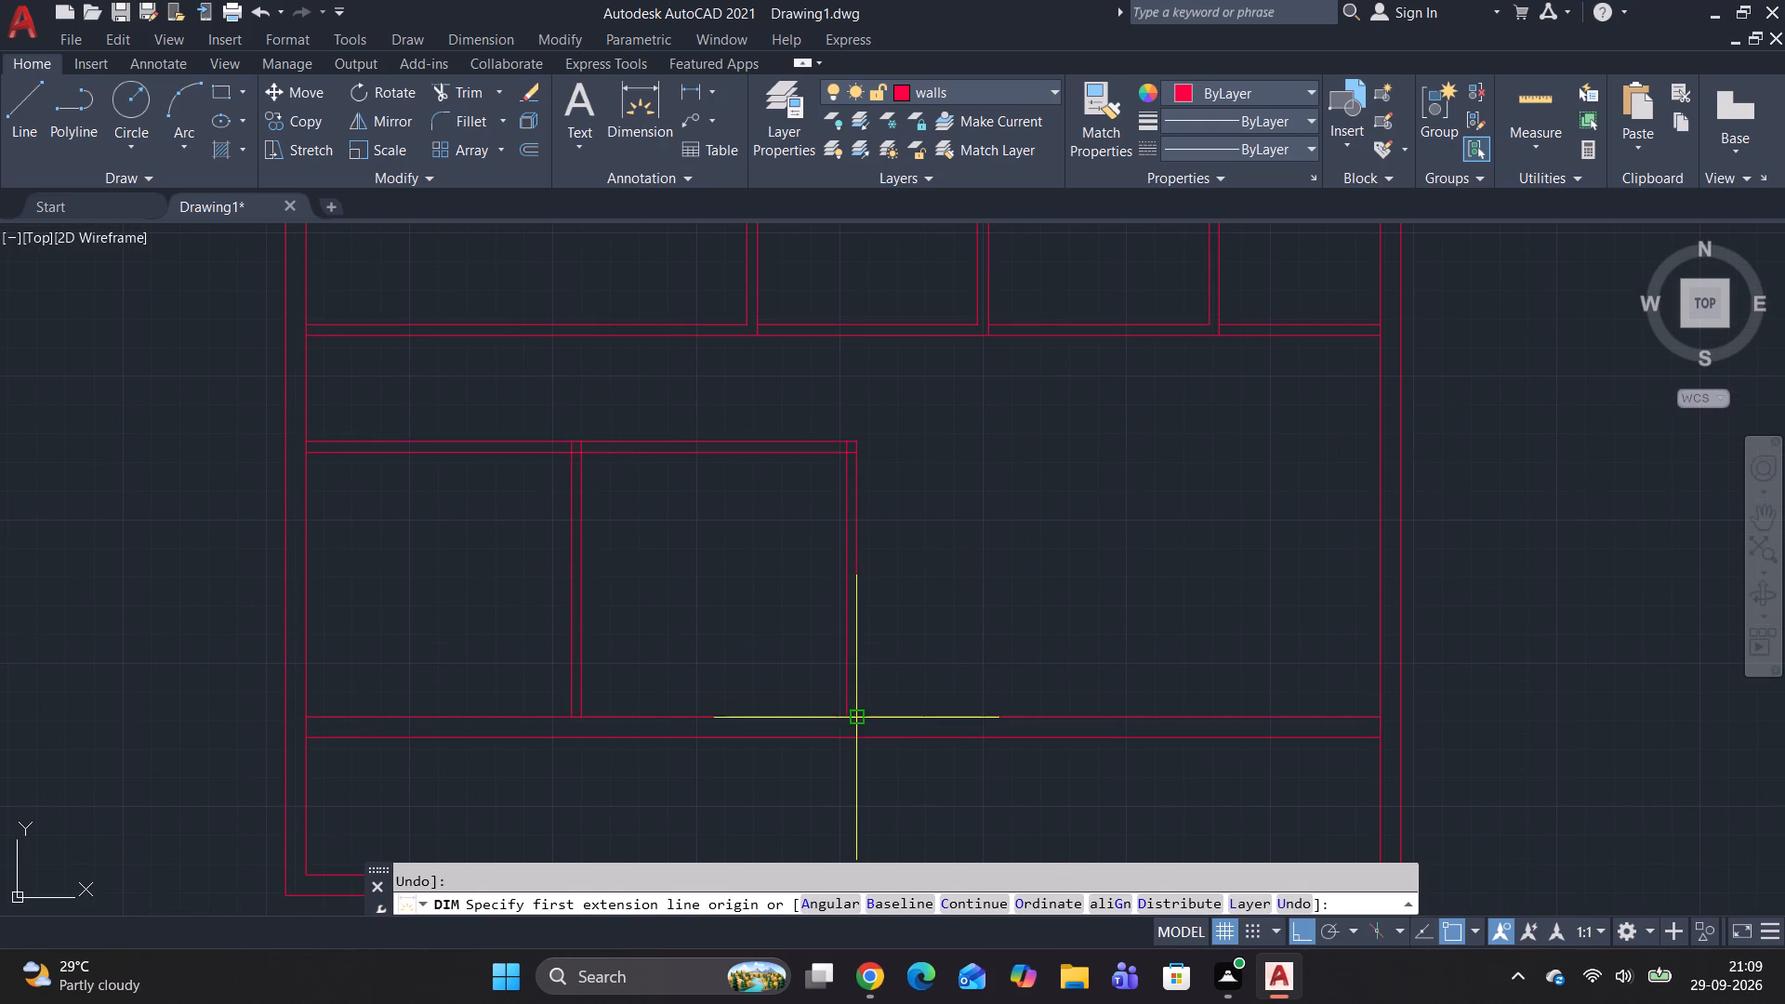
click(861, 714)
click(1381, 717)
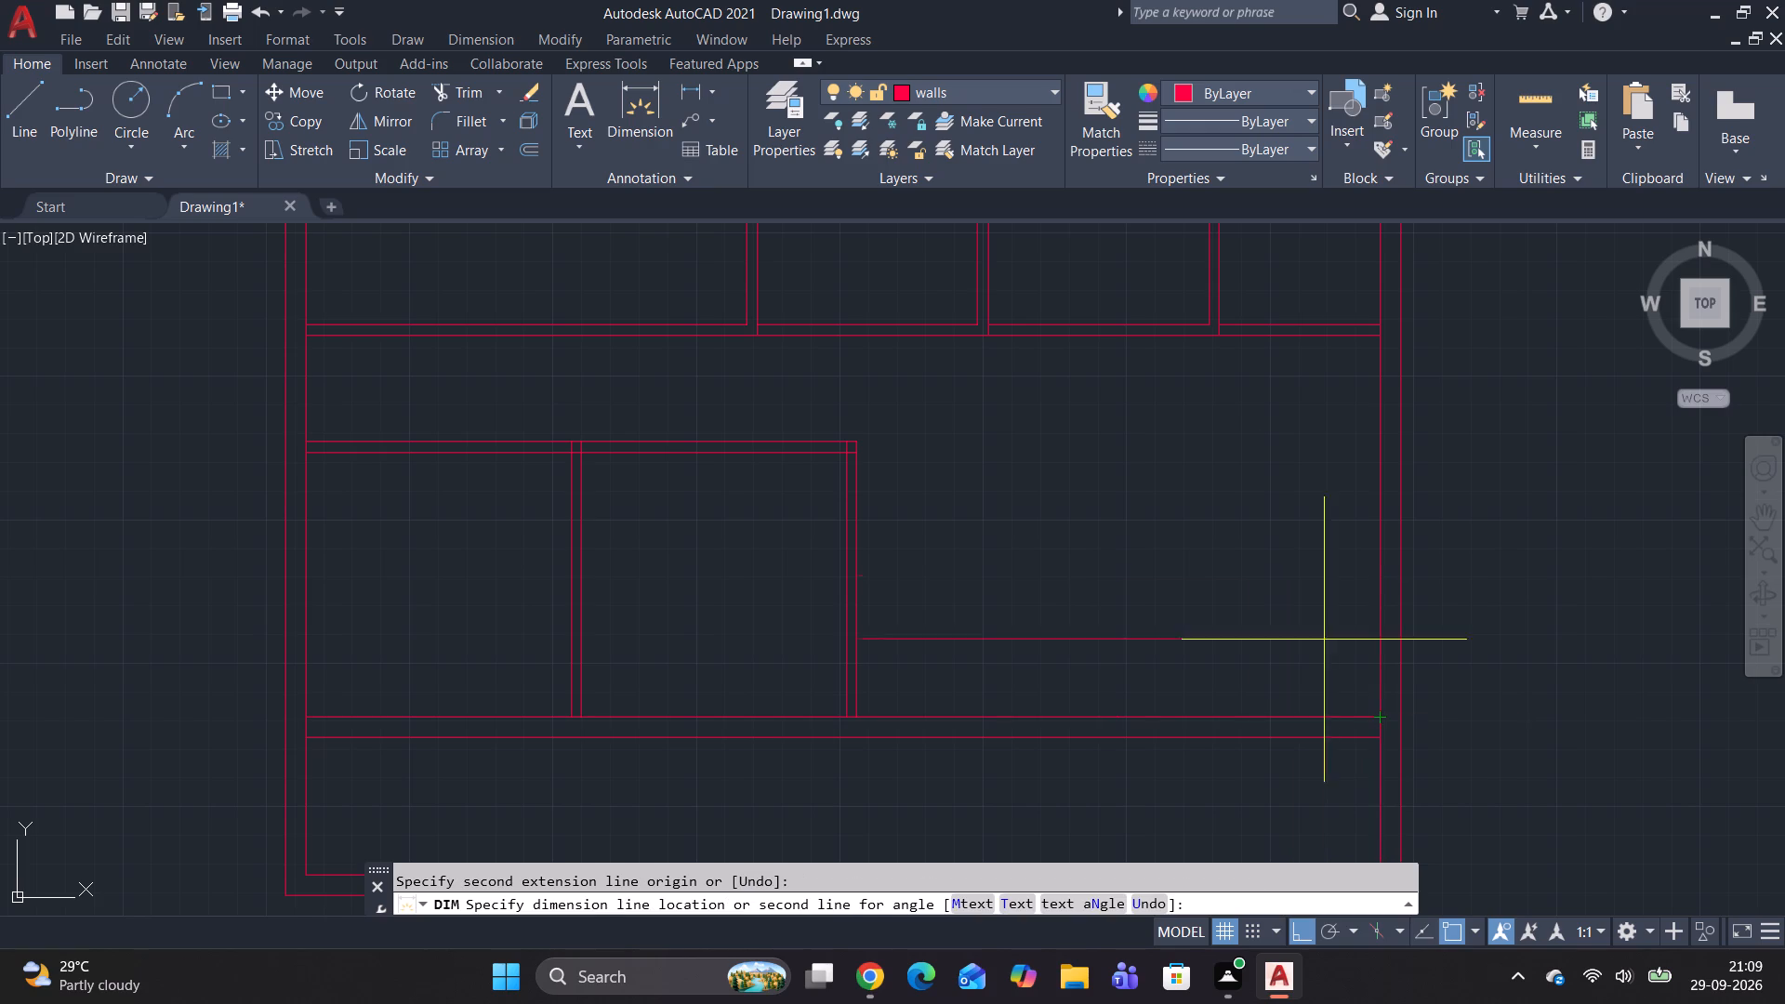
scroll(1098, 554, up, 5)
scroll(1193, 548, up, 3)
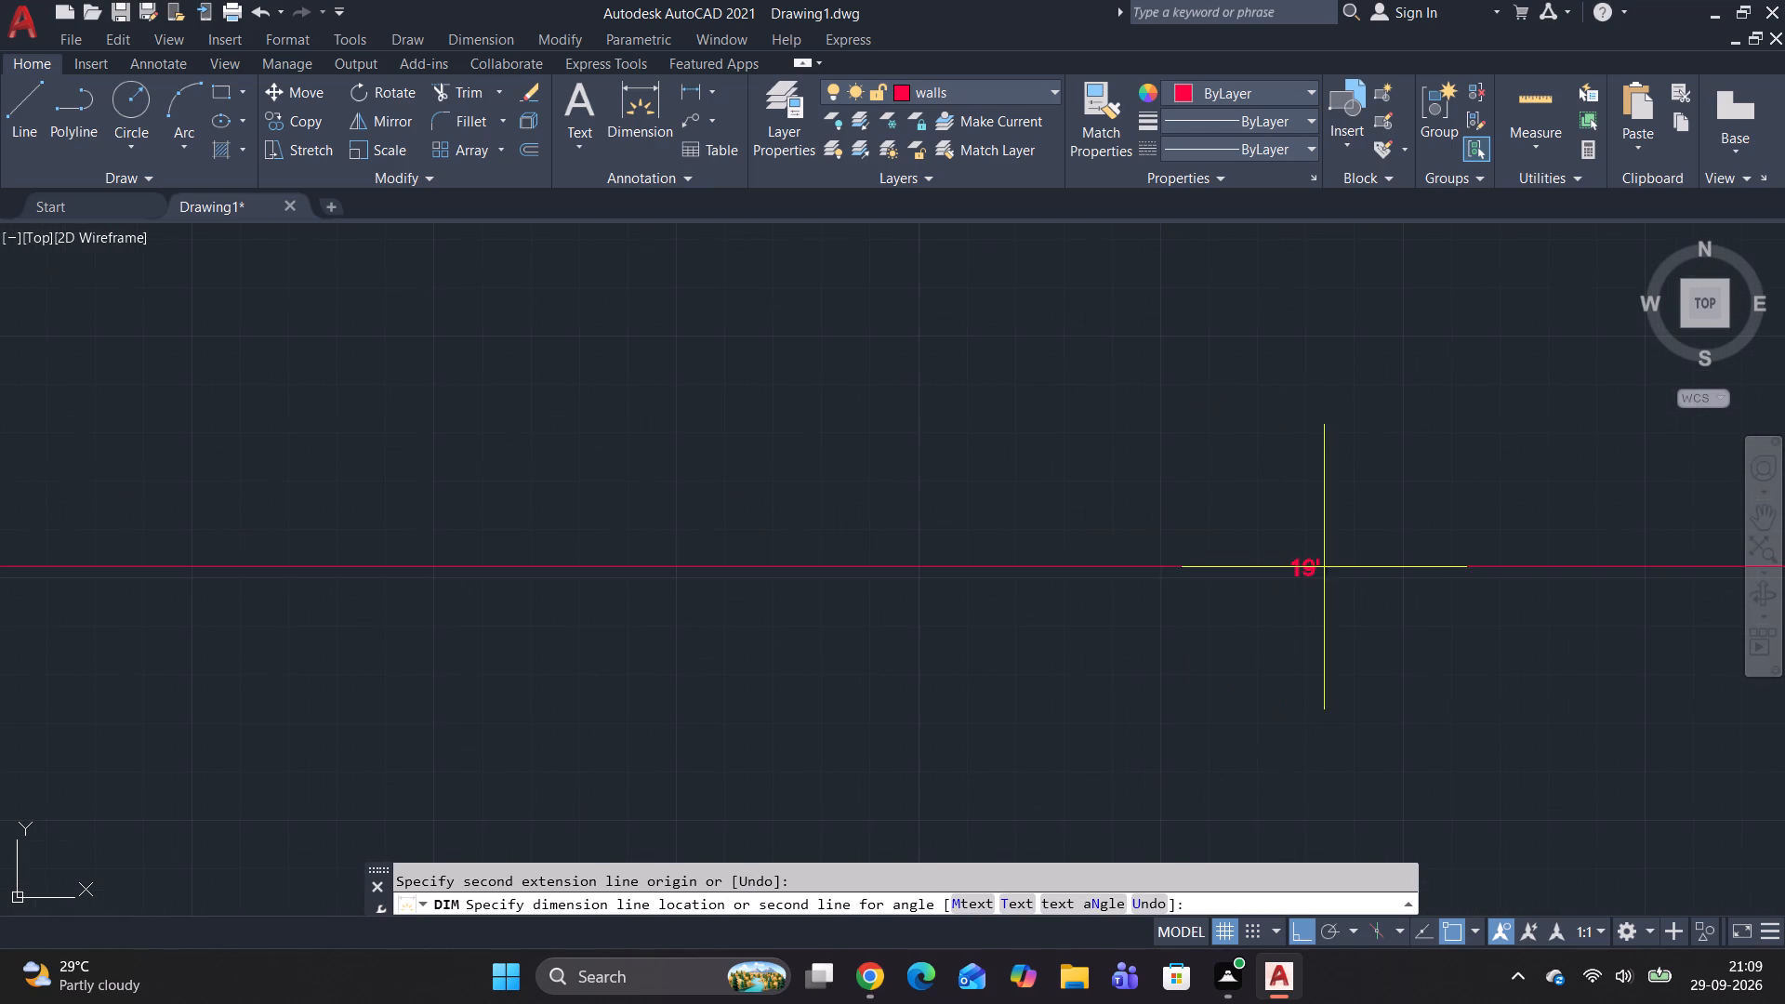
scroll(1334, 569, down, 8)
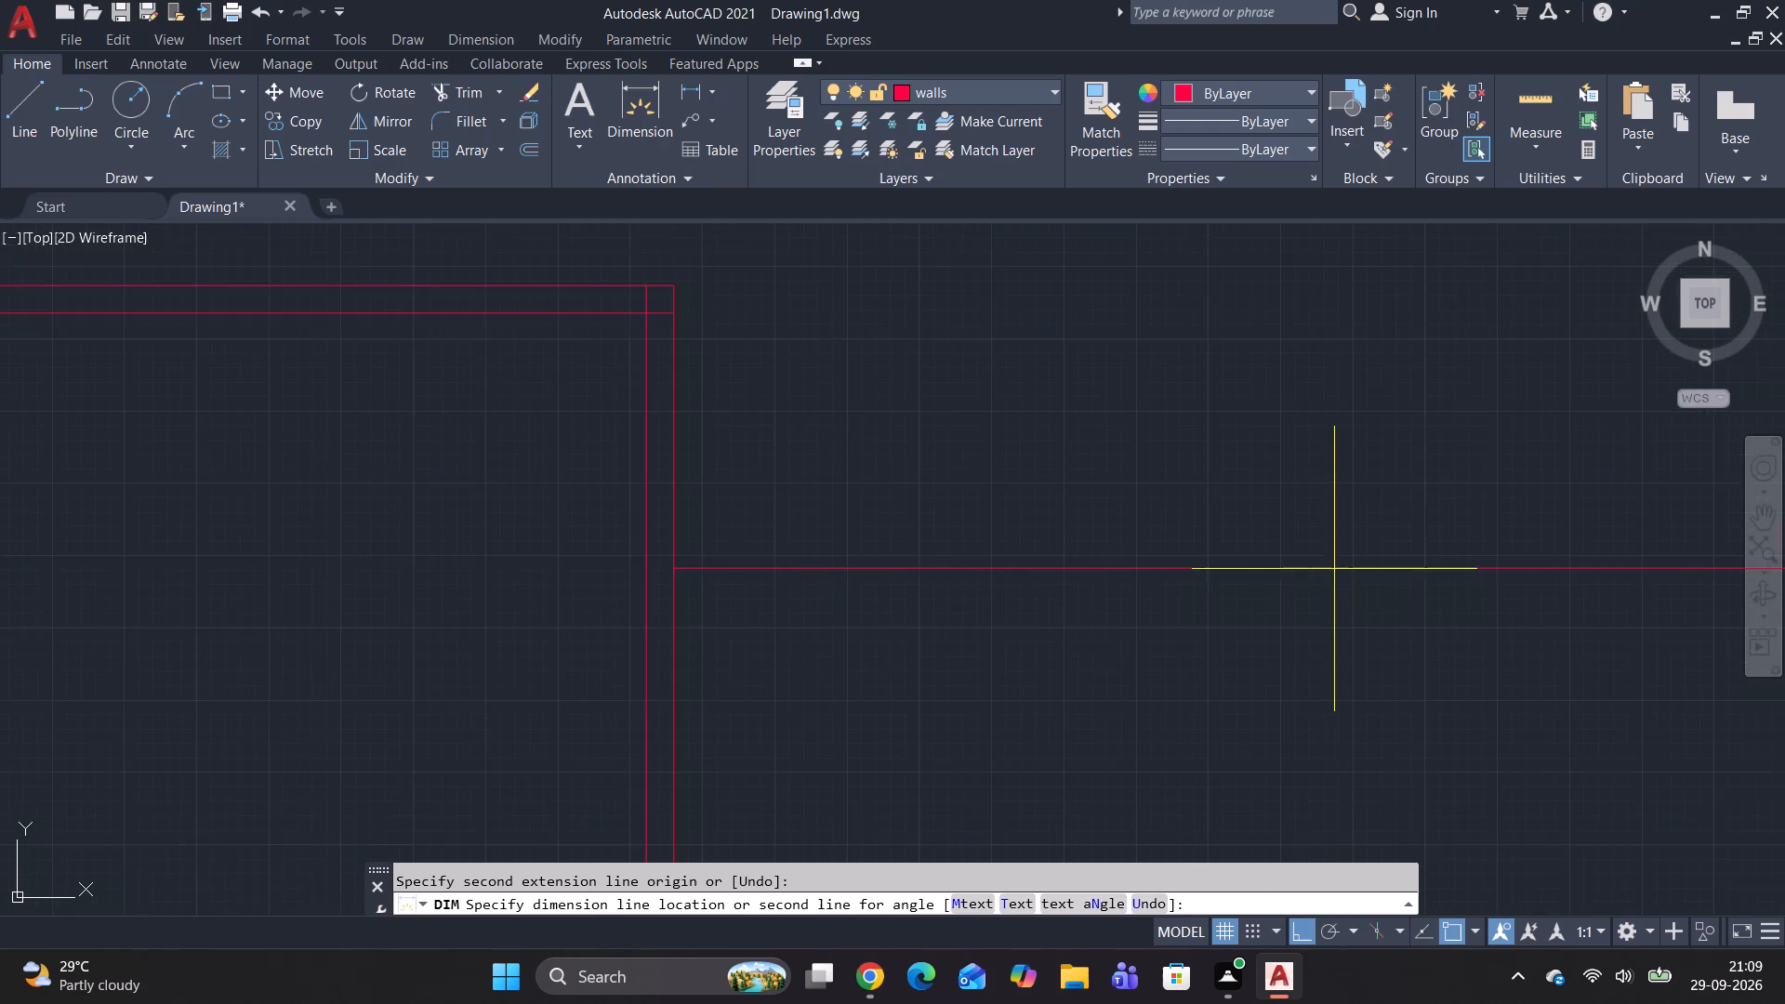
scroll(1334, 569, down, 2)
key(Escape)
key(Escape)
key(Escape)
key(Escape)
key(Escape)
Examine the two 10' rooms and the surrounding walls across the lower part of the floor plan.
scroll(1197, 552, up, 1)
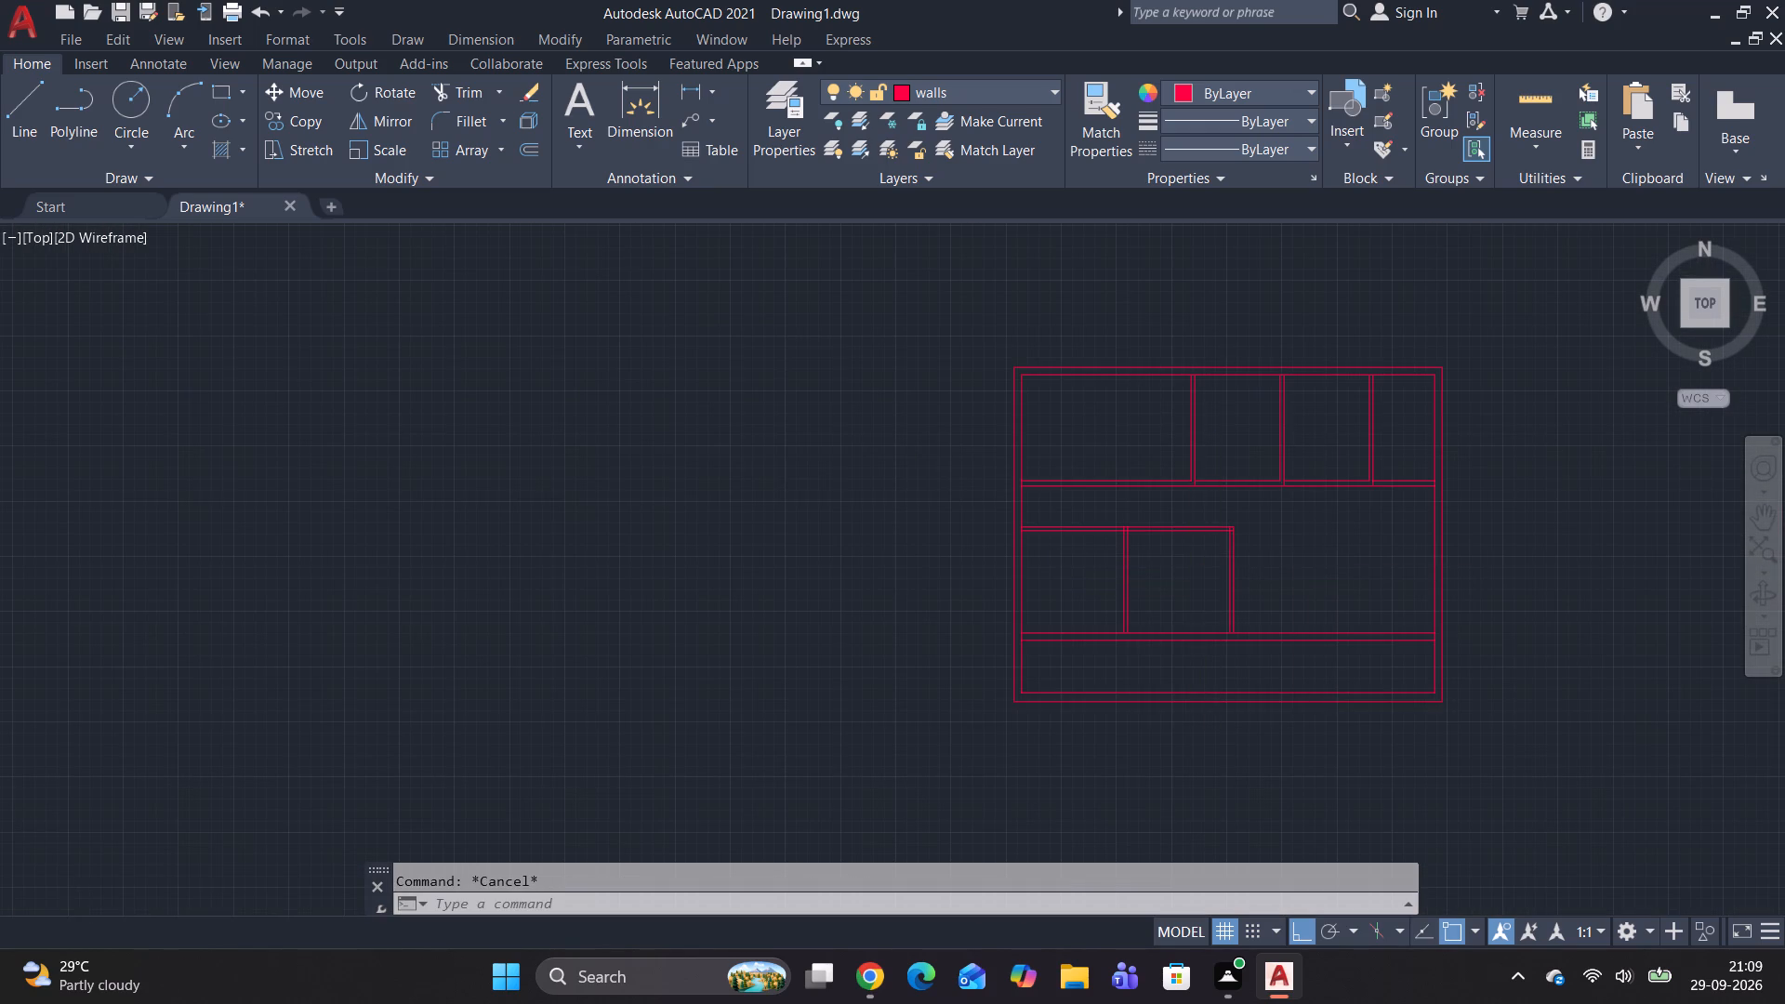
scroll(1197, 552, up, 2)
scroll(1197, 552, down, 1)
middle_drag(1197, 552, 1024, 476)
middle_click(1024, 476)
scroll(1024, 476, up, 1)
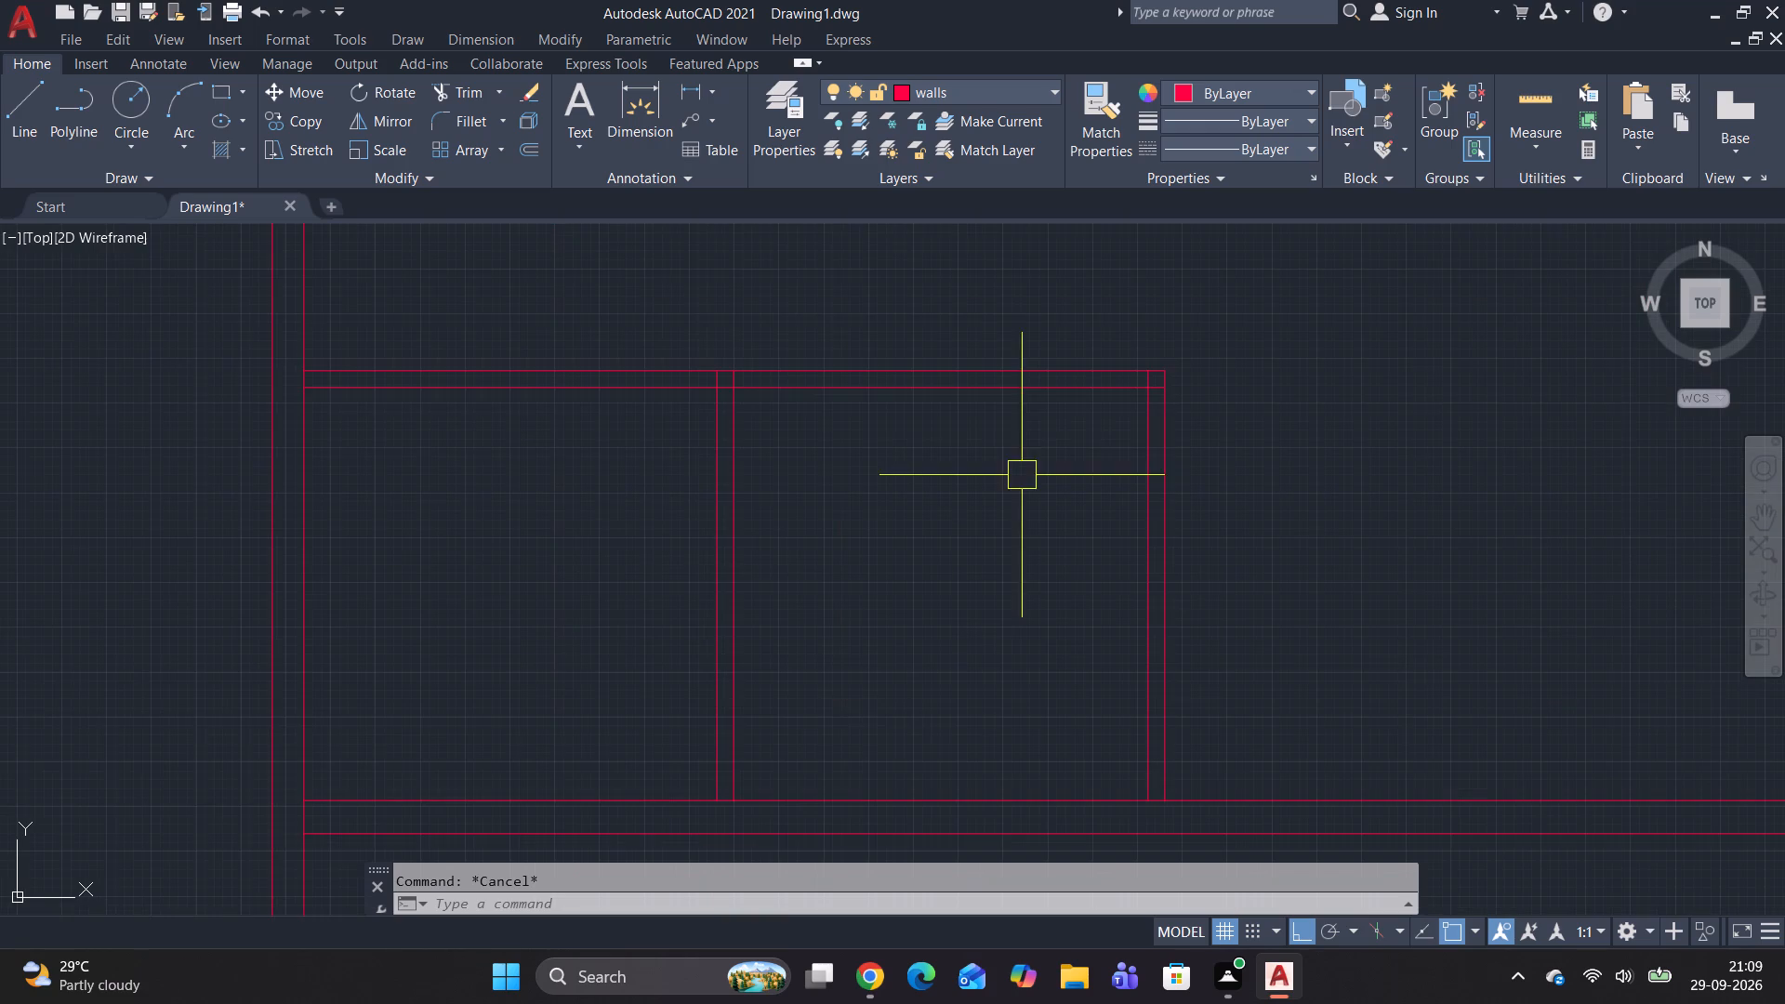
scroll(1019, 417, down, 1)
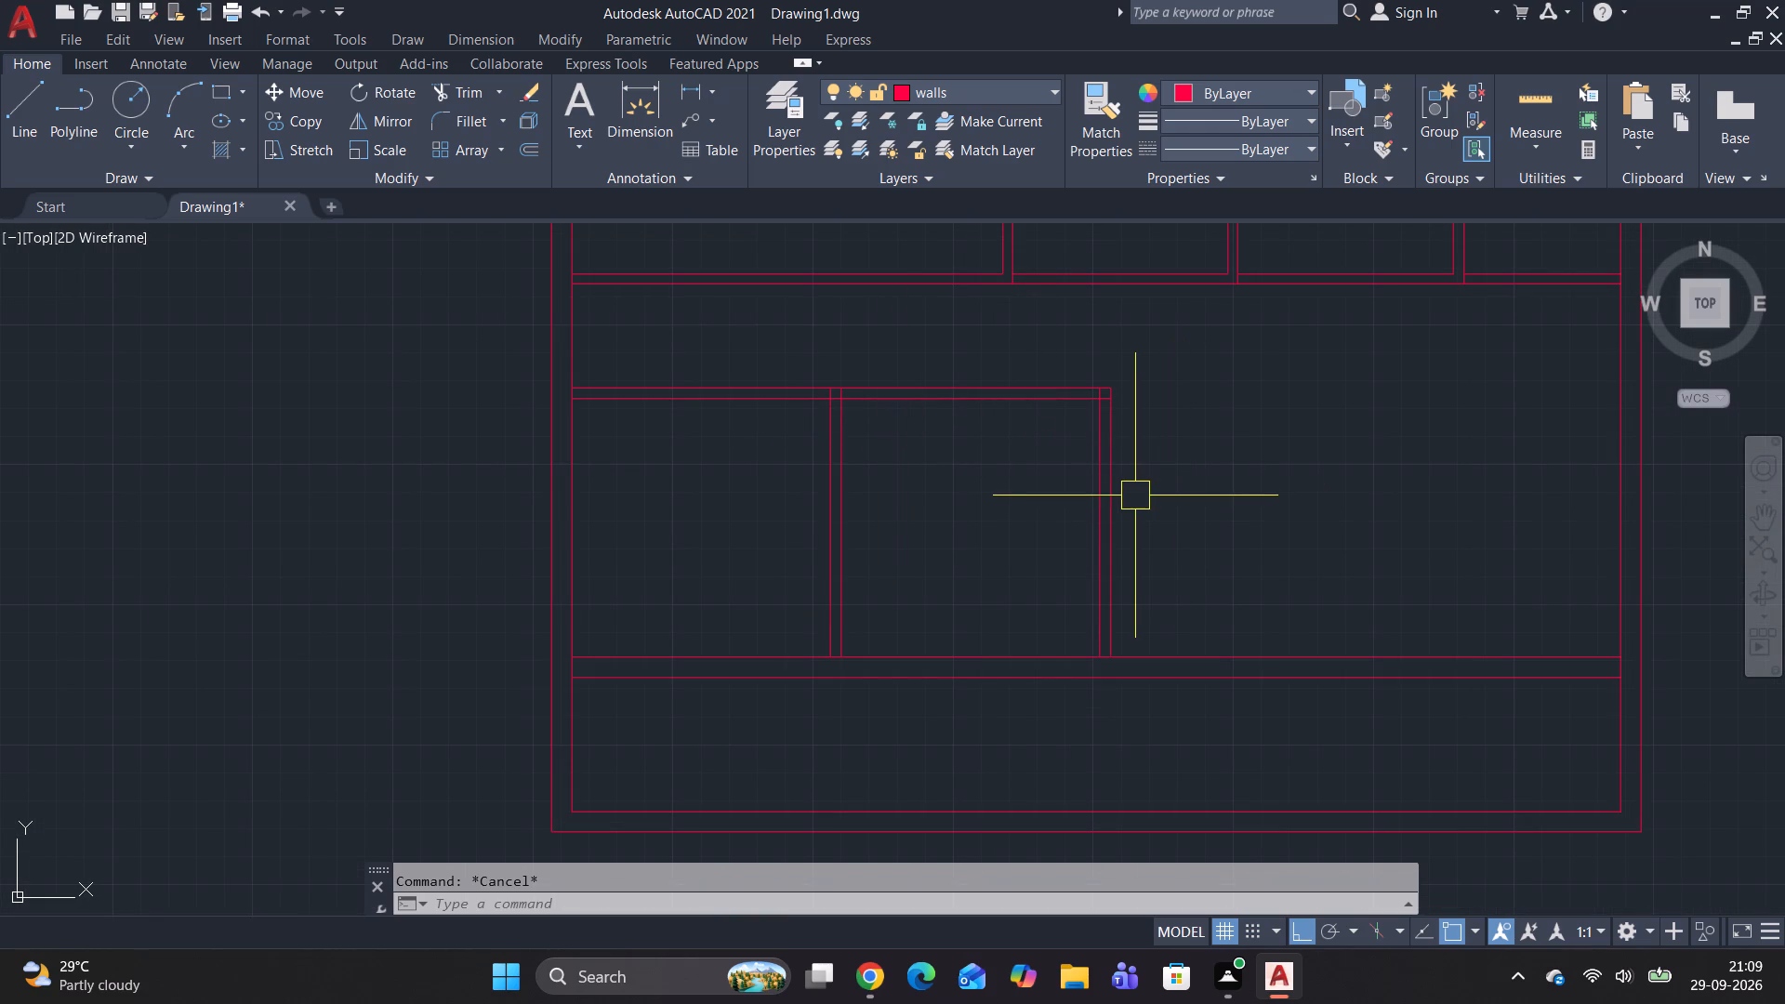
middle_click(853, 332)
middle_drag(855, 336, 879, 370)
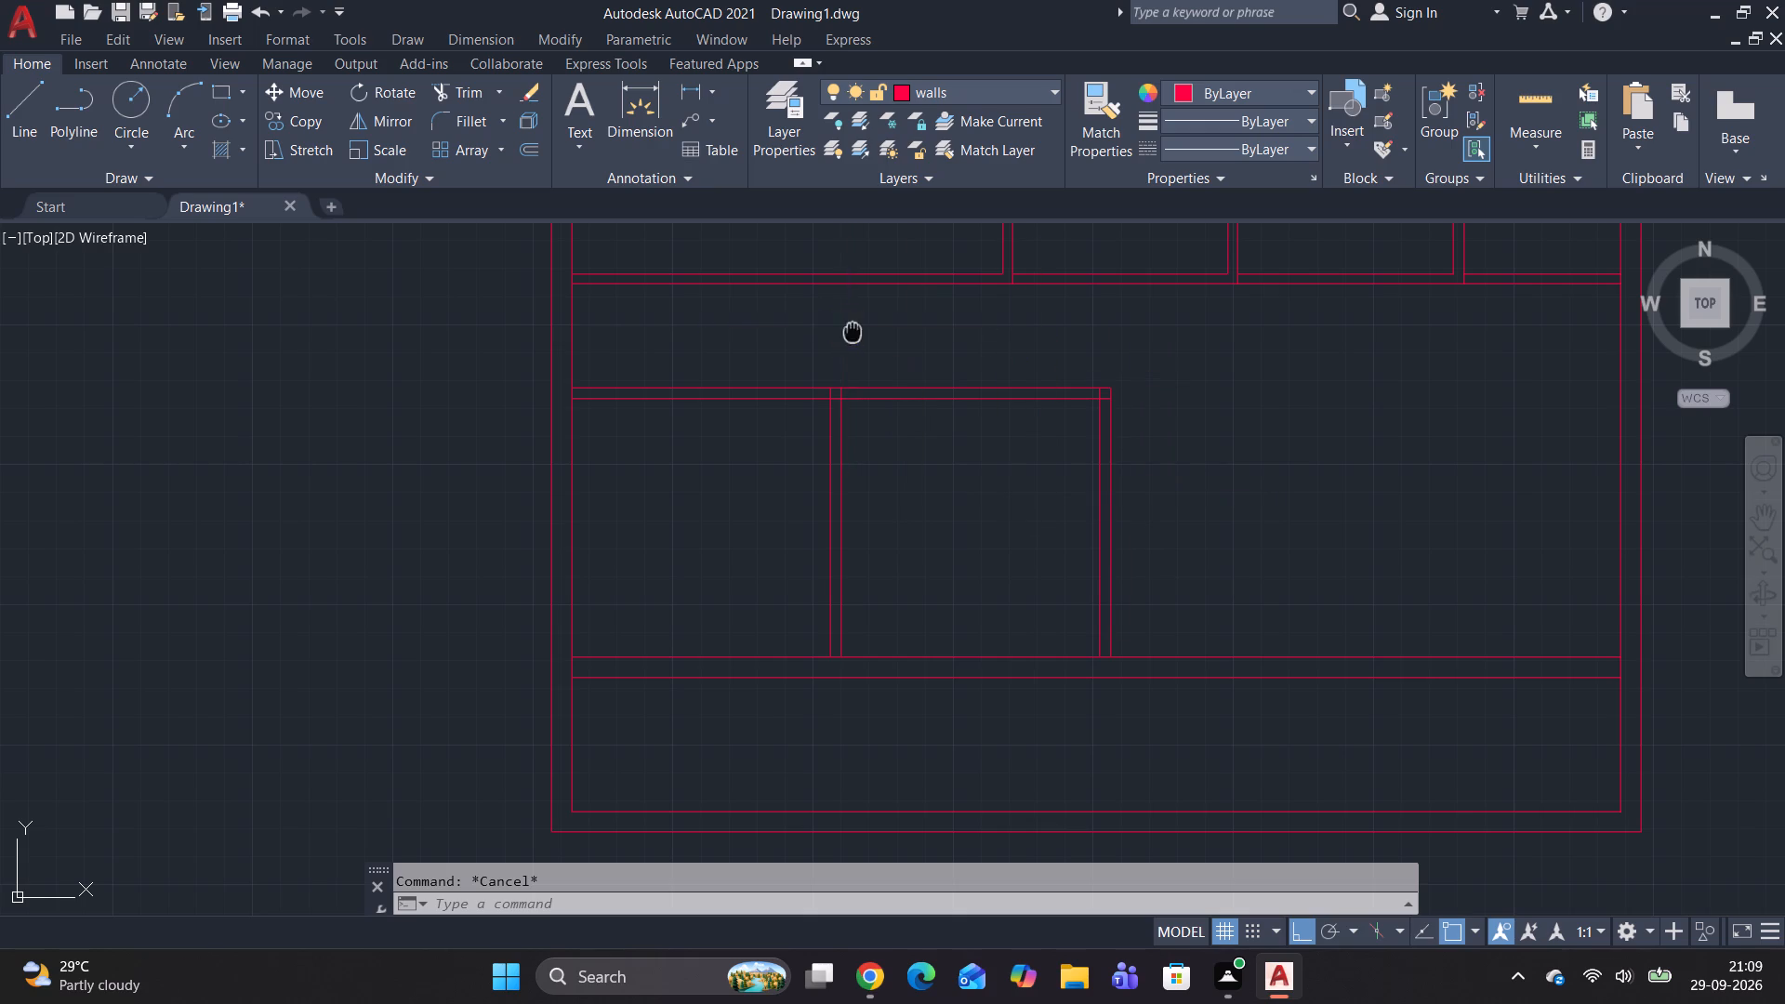
middle_drag(879, 370, 910, 328)
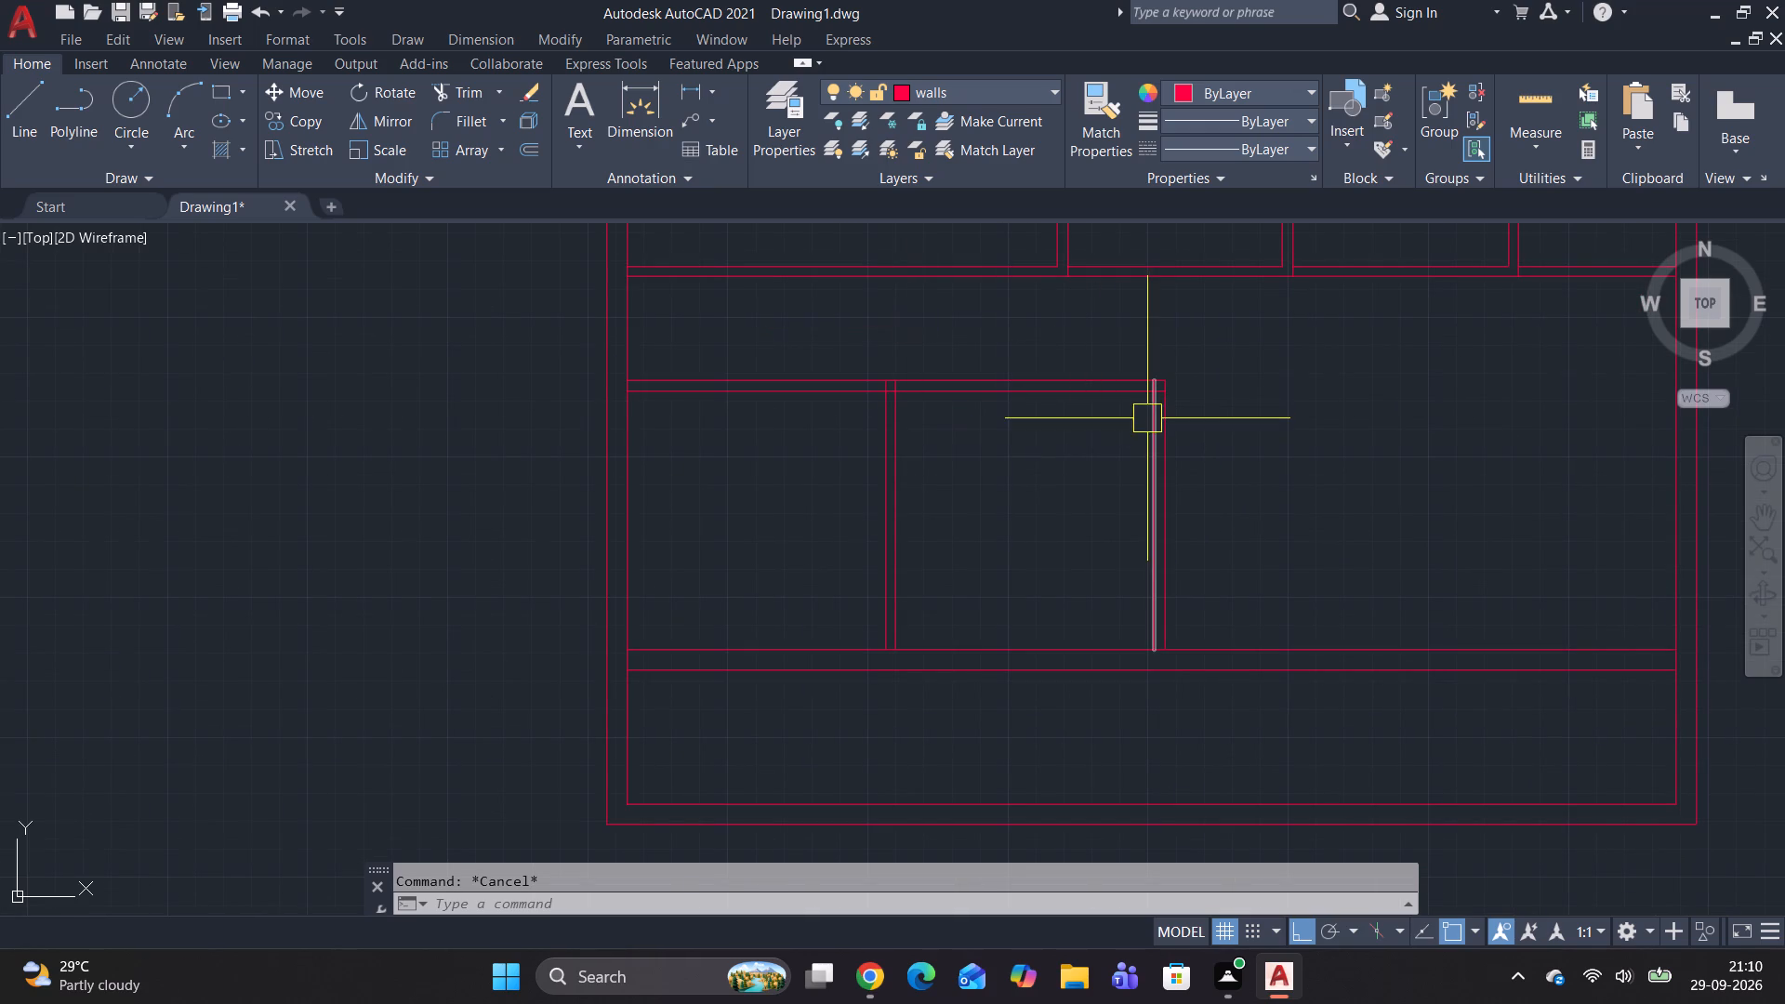
middle_click(1403, 436)
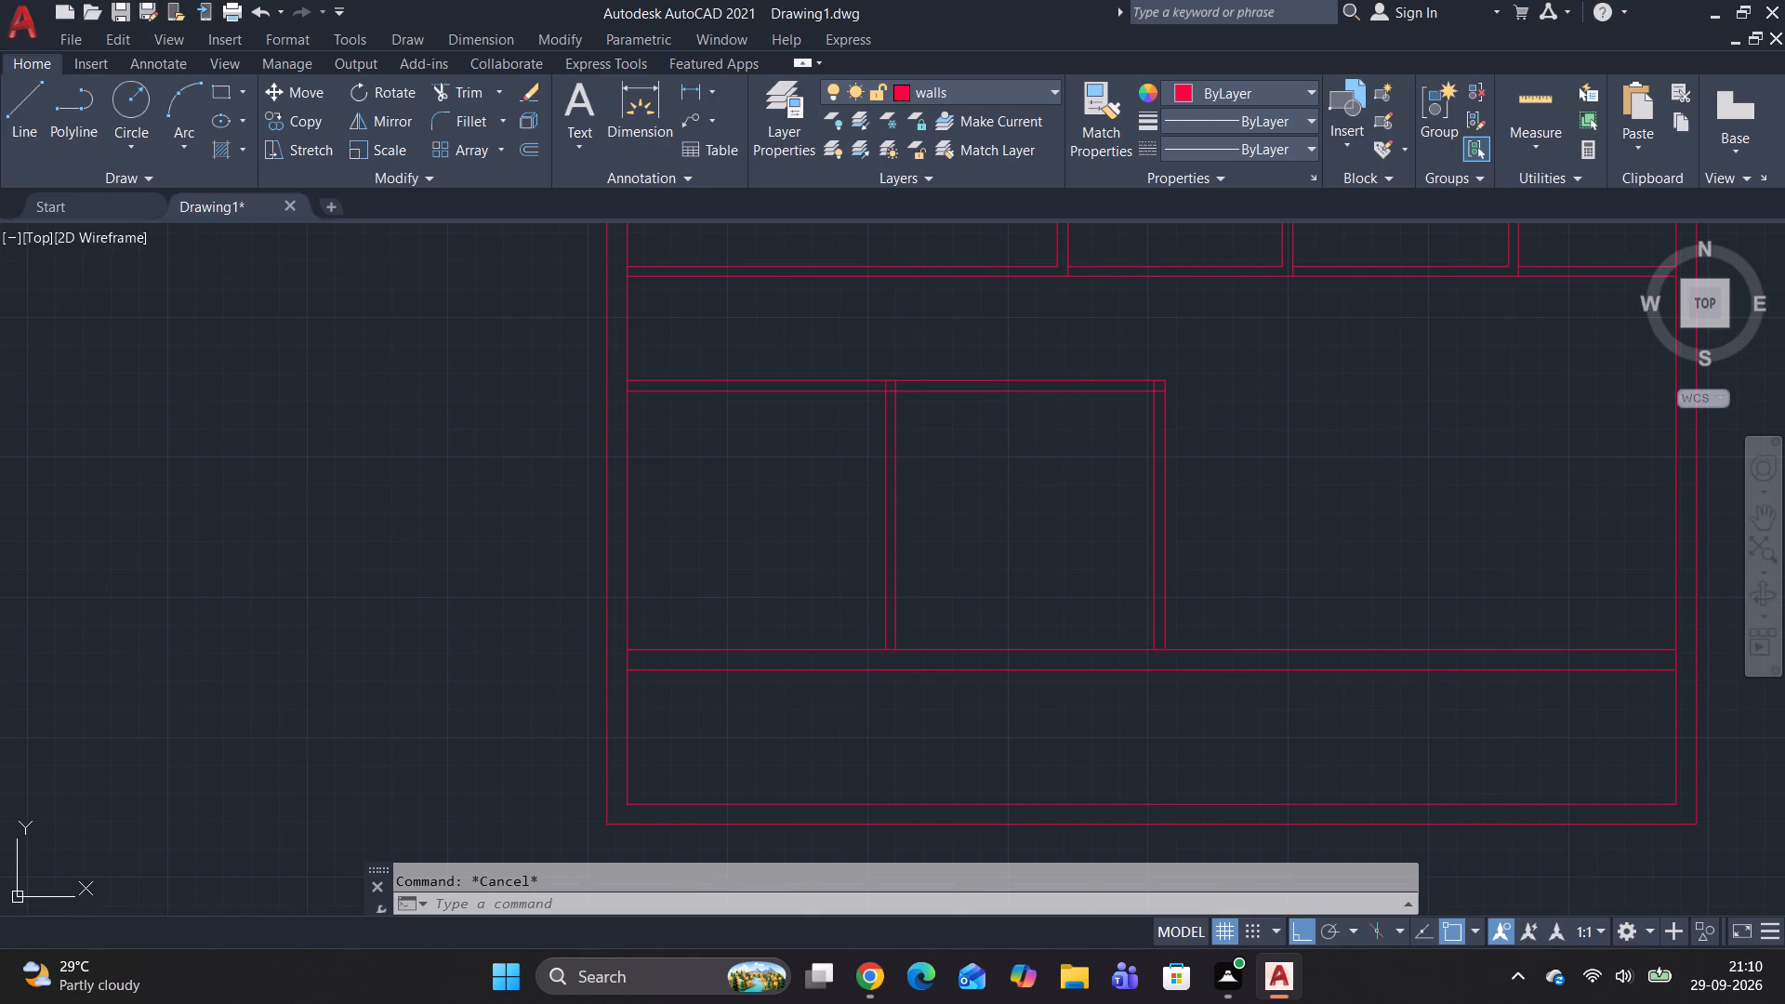
scroll(1155, 473, down, 2)
middle_drag(1155, 473, 1096, 328)
scroll(1096, 324, up, 2)
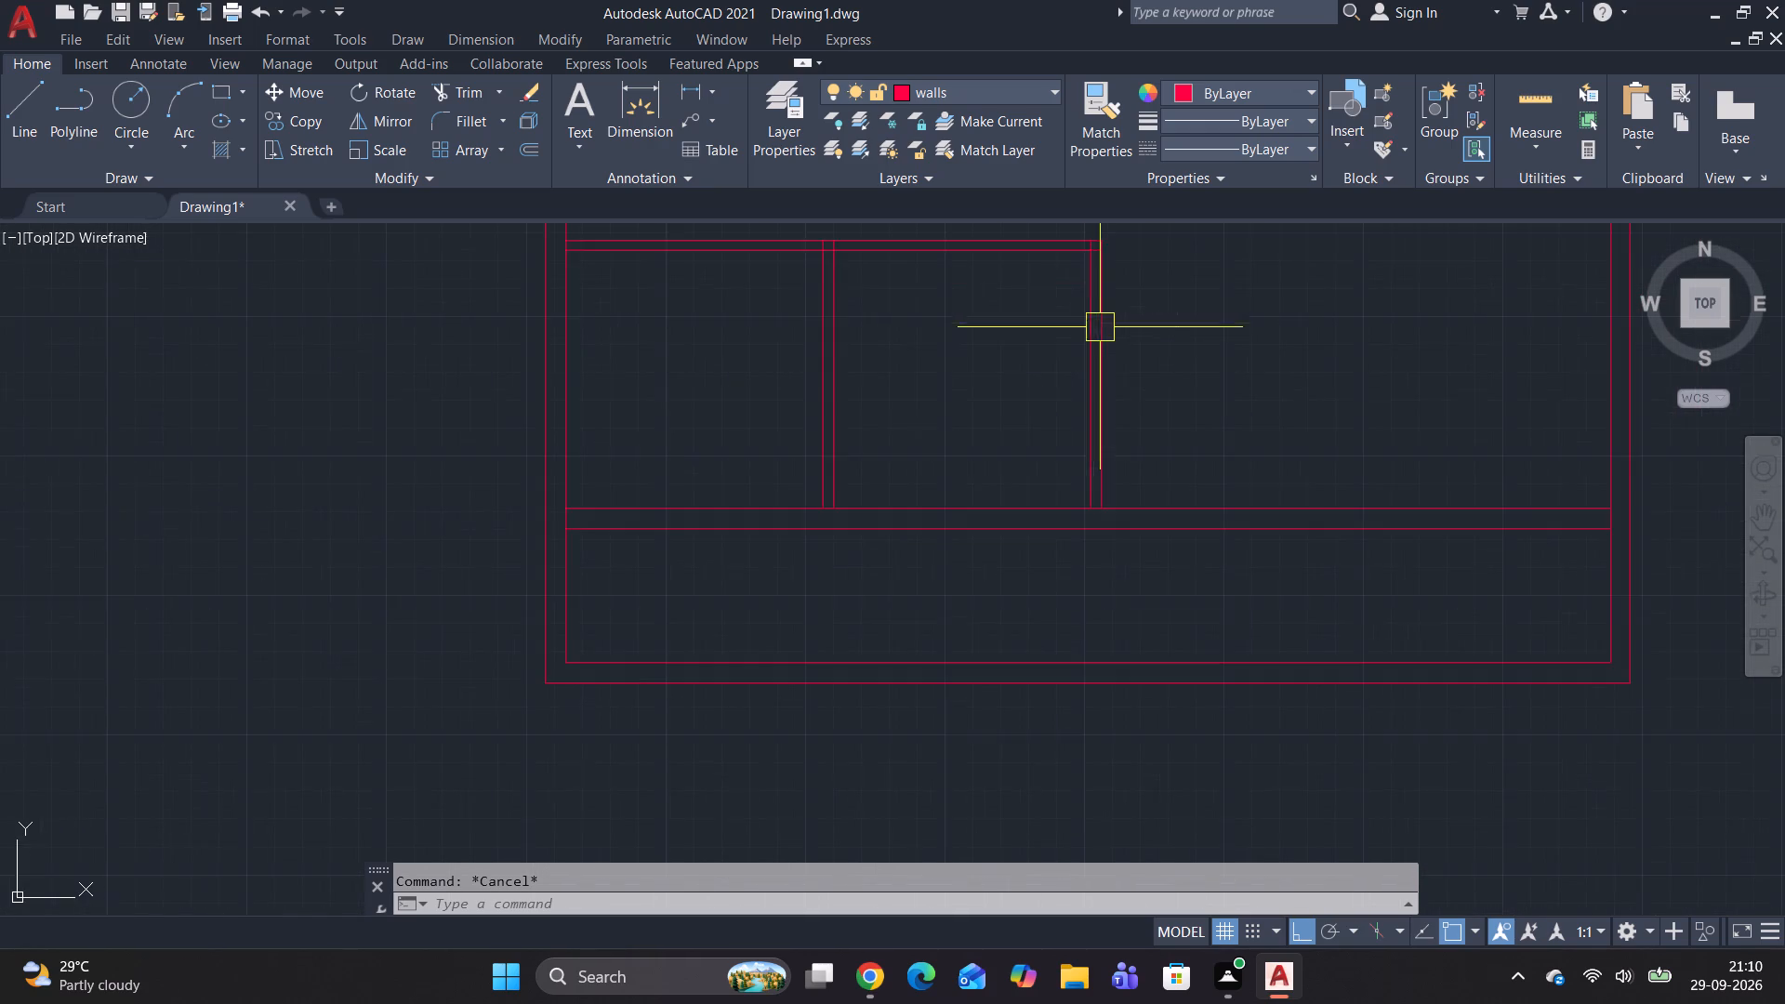
middle_drag(1115, 337, 1147, 474)
scroll(1120, 439, down, 2)
scroll(998, 380, up, 1)
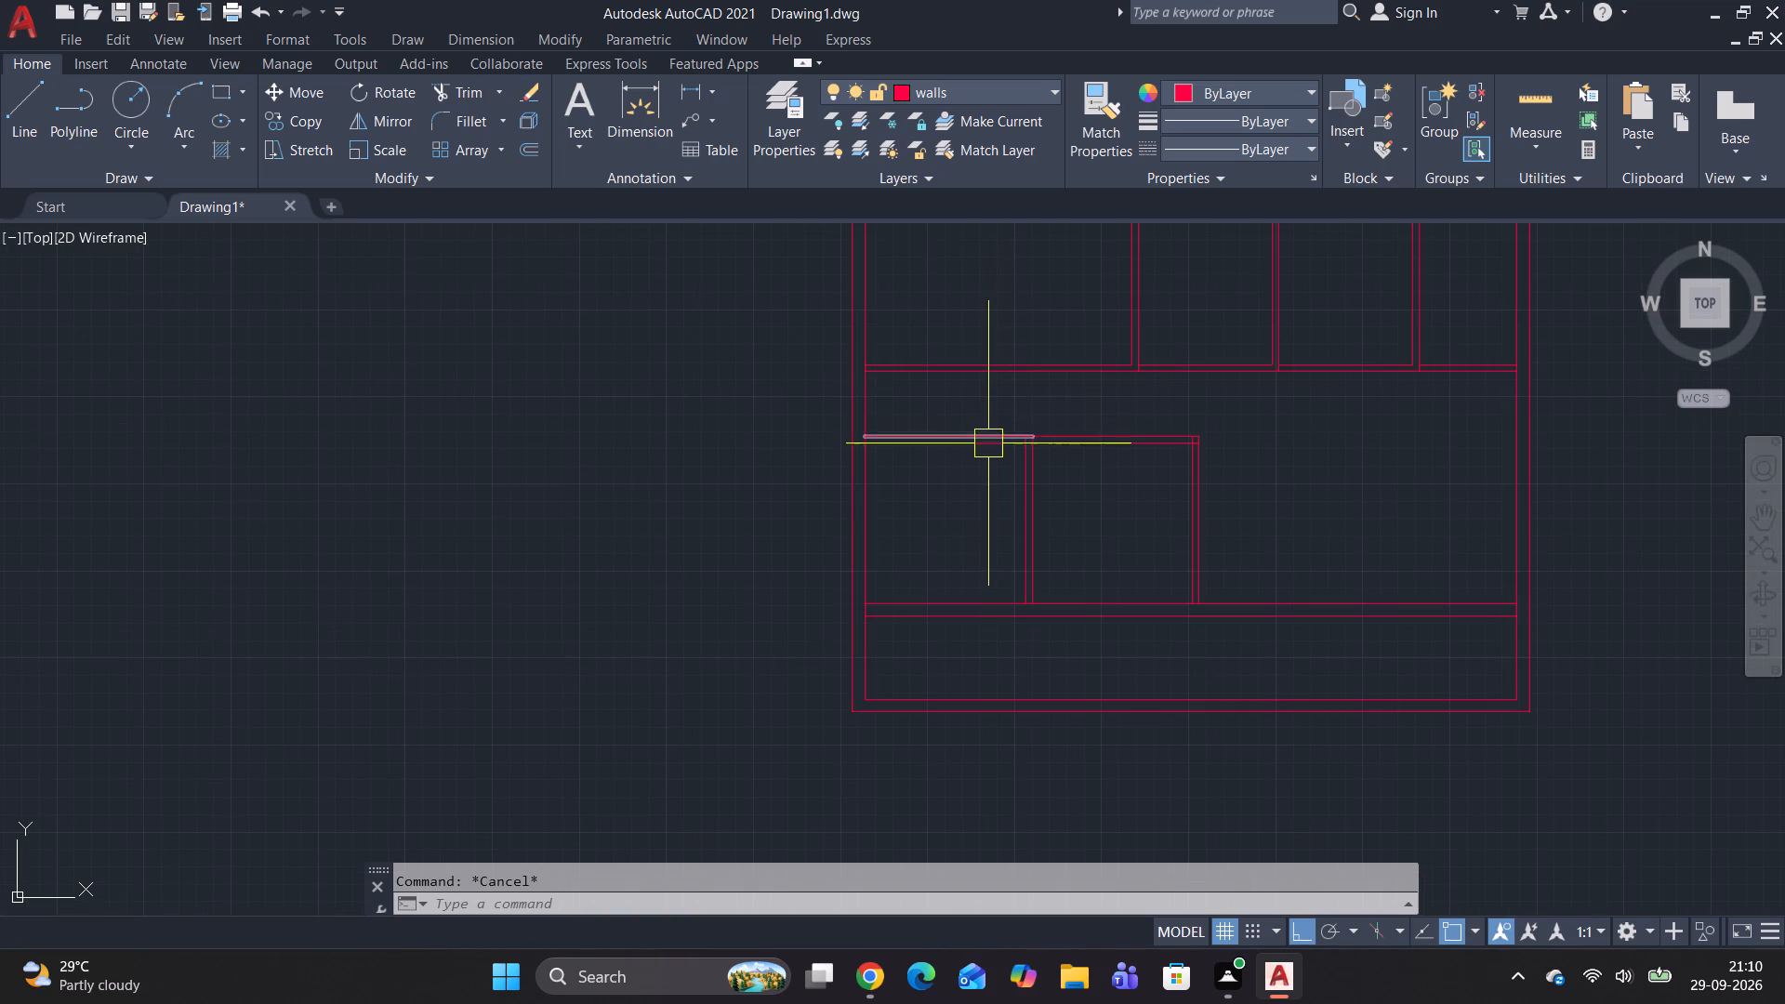
Draw a short vertical line extending the first upper divider wall's left face down across the horizontal wall below it.
scroll(938, 428, up, 1)
middle_drag(938, 428, 496, 574)
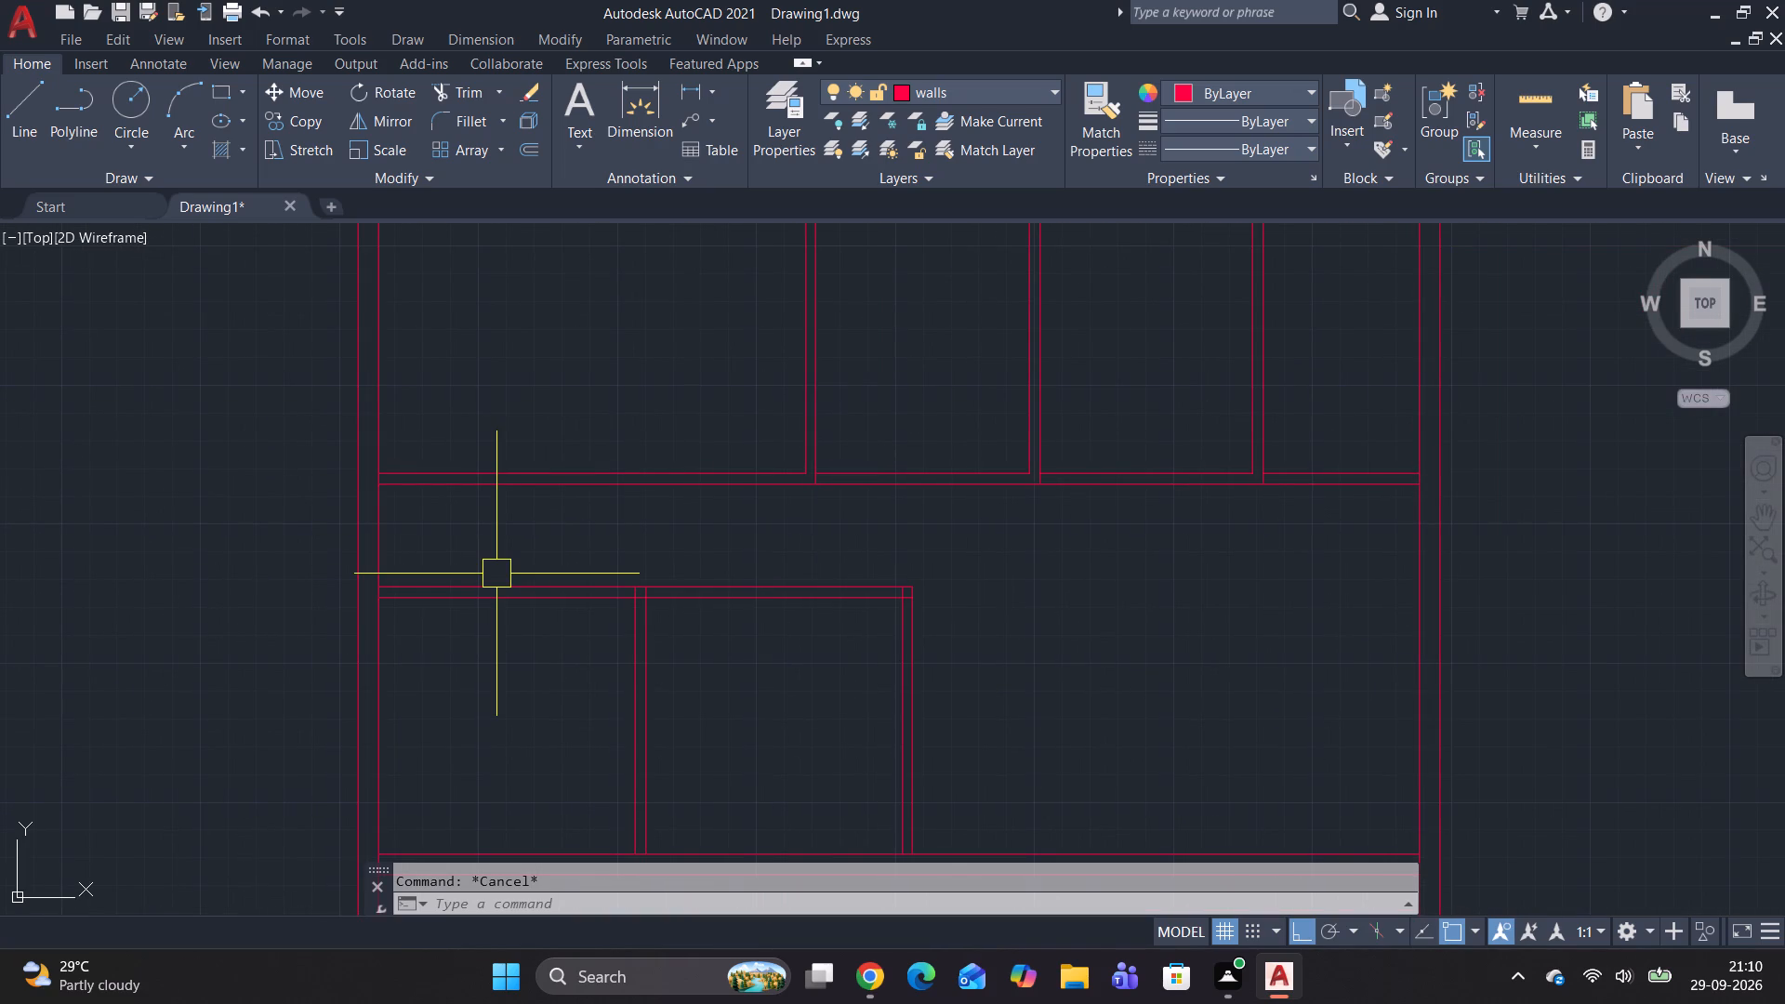
text(l)
key(space)
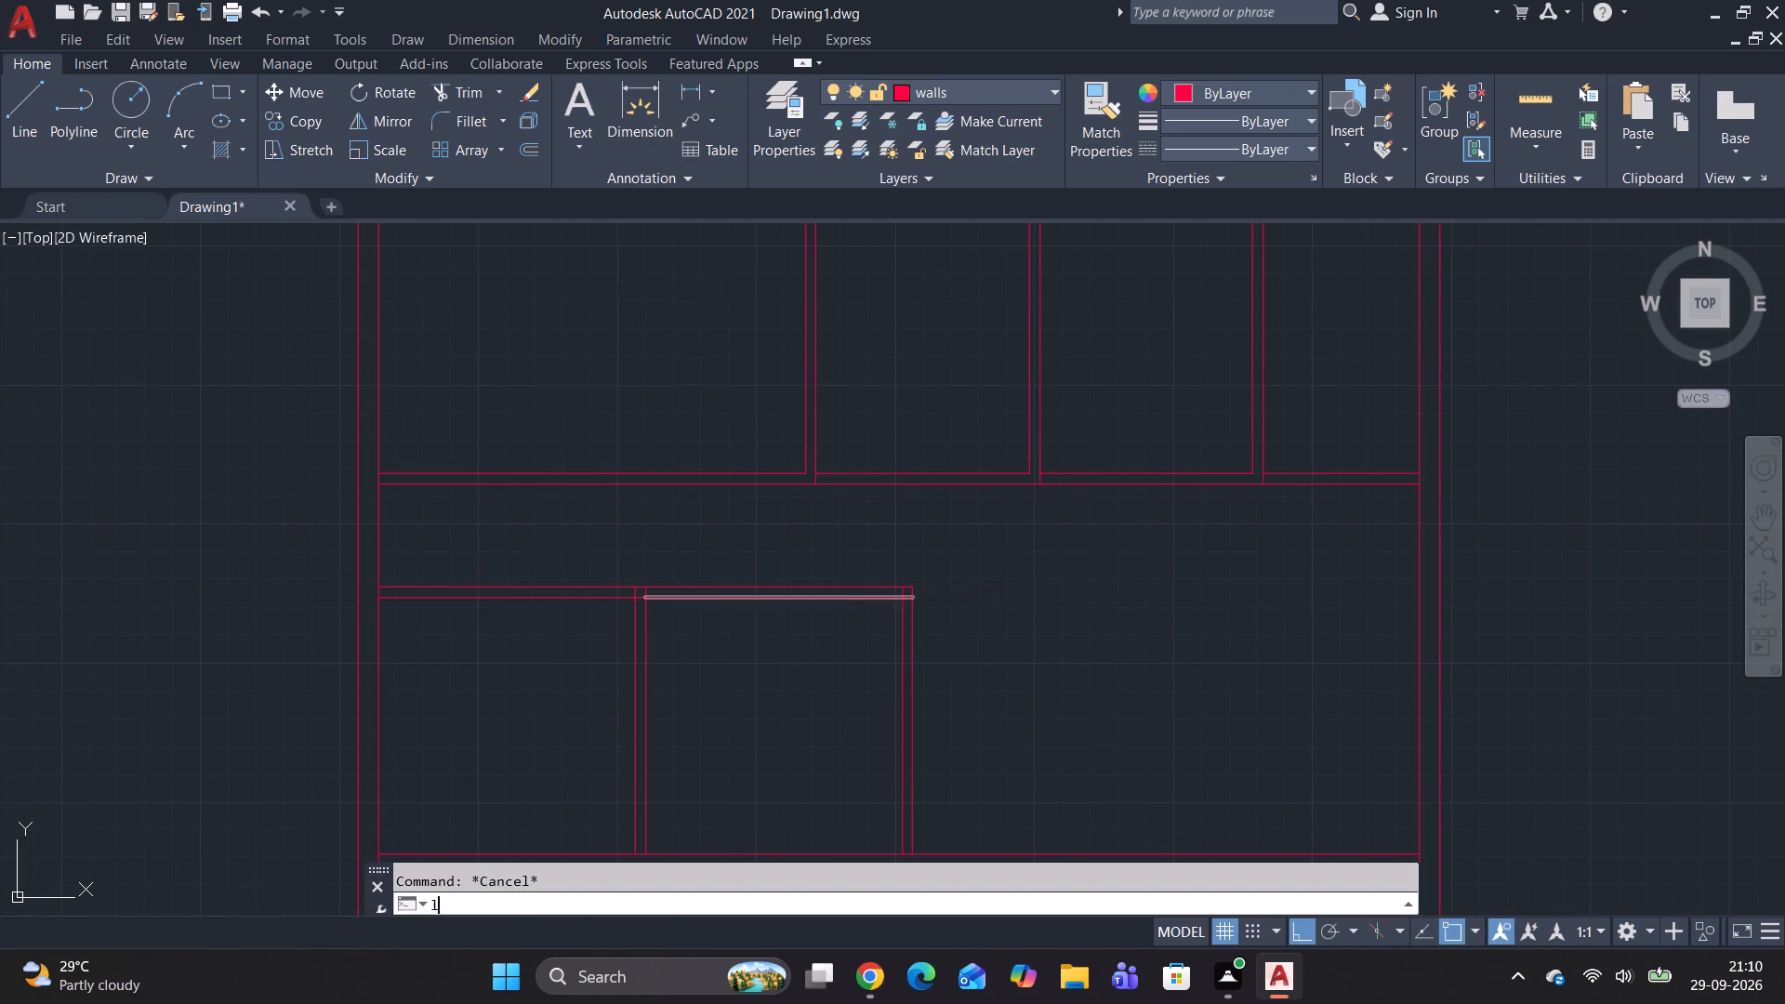
scroll(758, 465, up, 2)
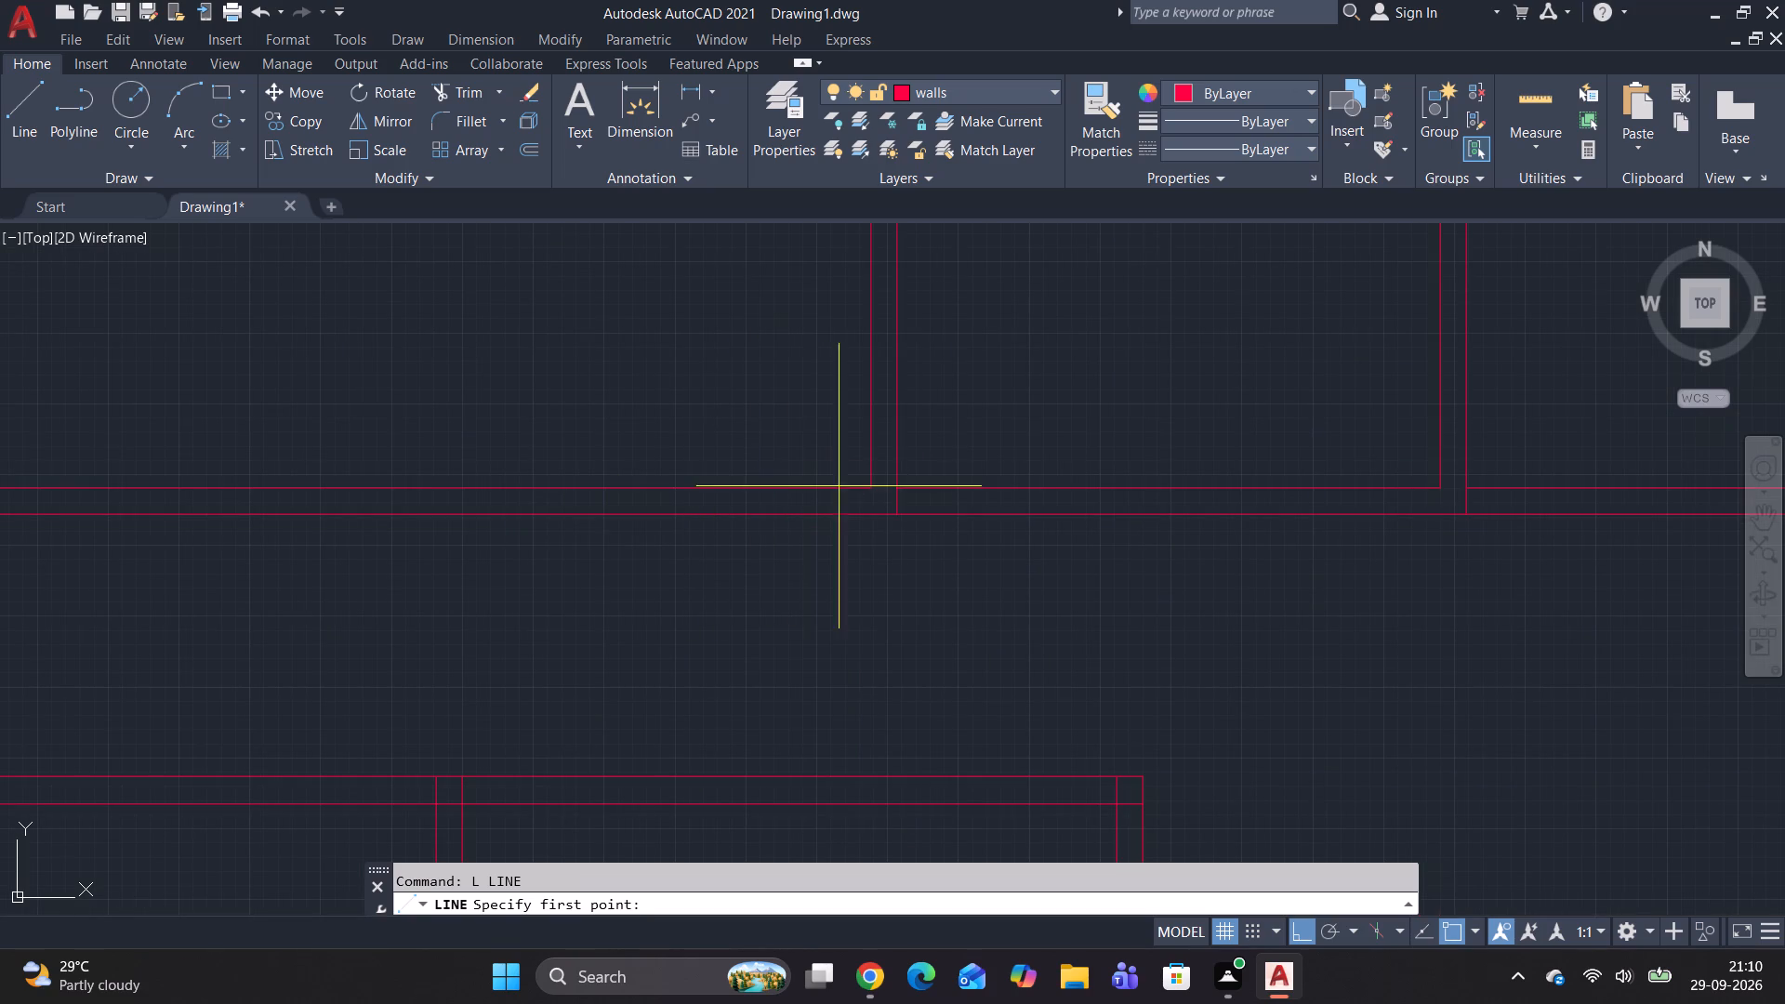
click(868, 488)
click(869, 521)
scroll(869, 521, down, 3)
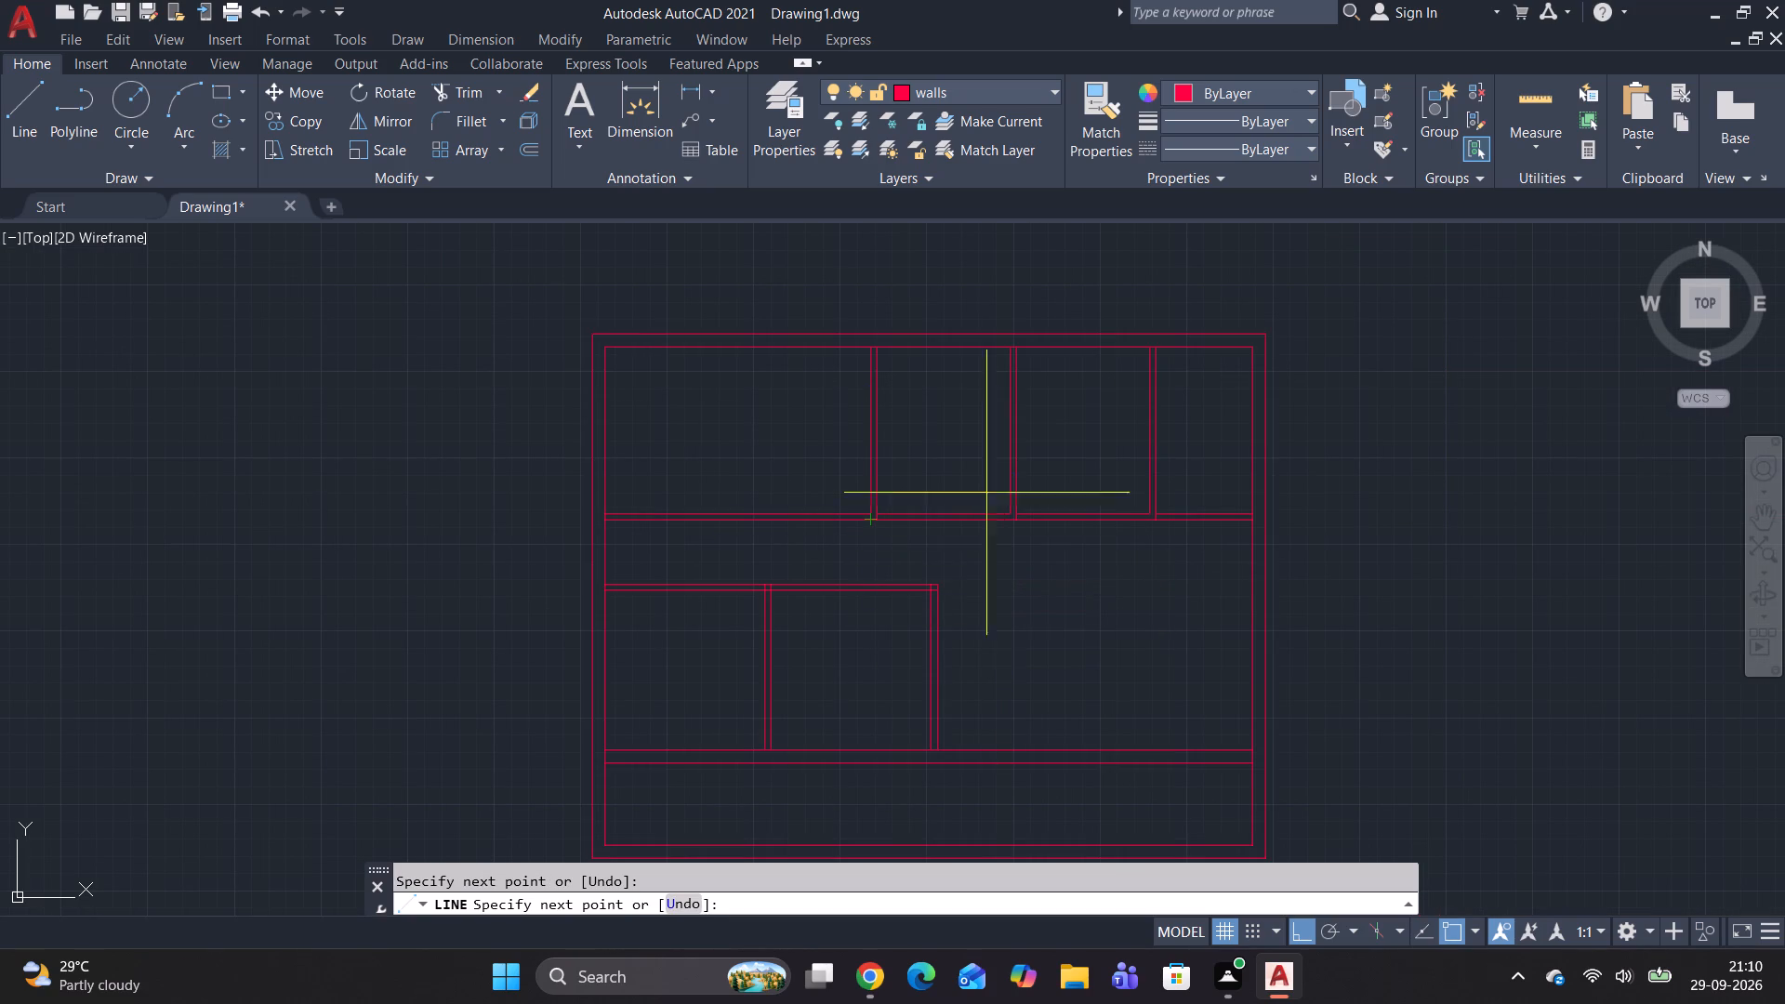
key(Escape)
key(Escape)
key(Escape)
key(Escape)
key(Escape)
key(Escape)
key(Escape)
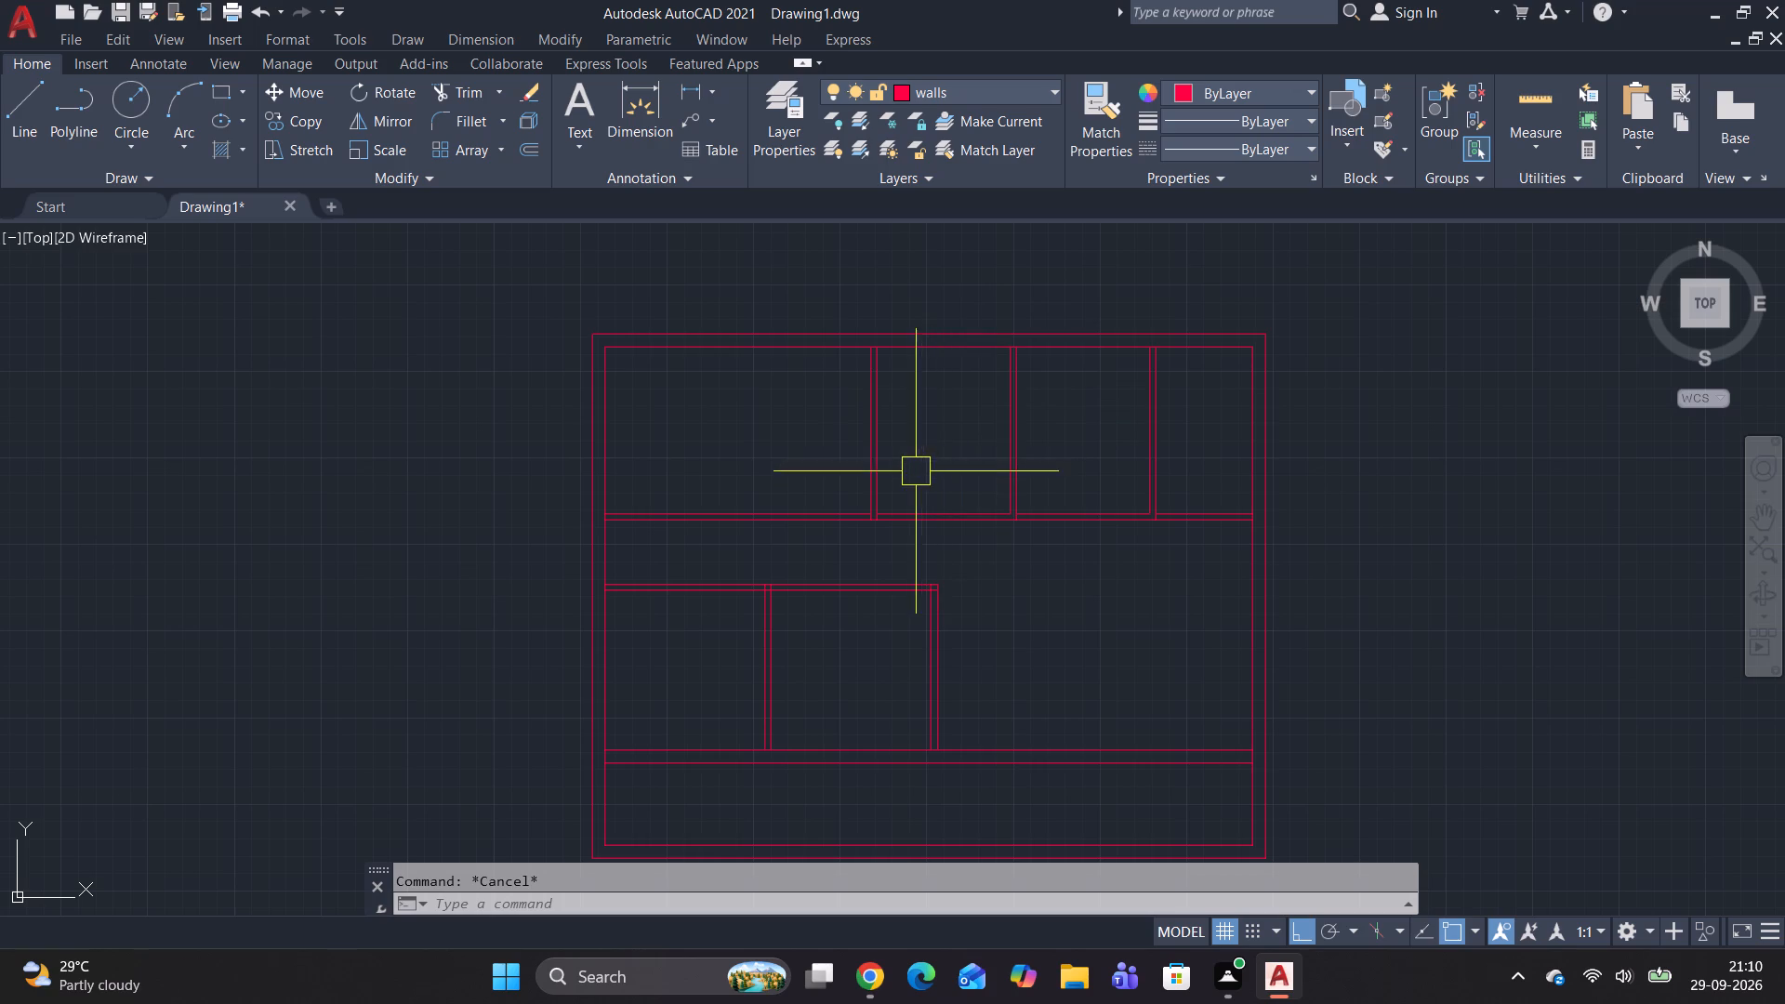
Make doors the current layer, keeping the walls layer on.
click(1052, 84)
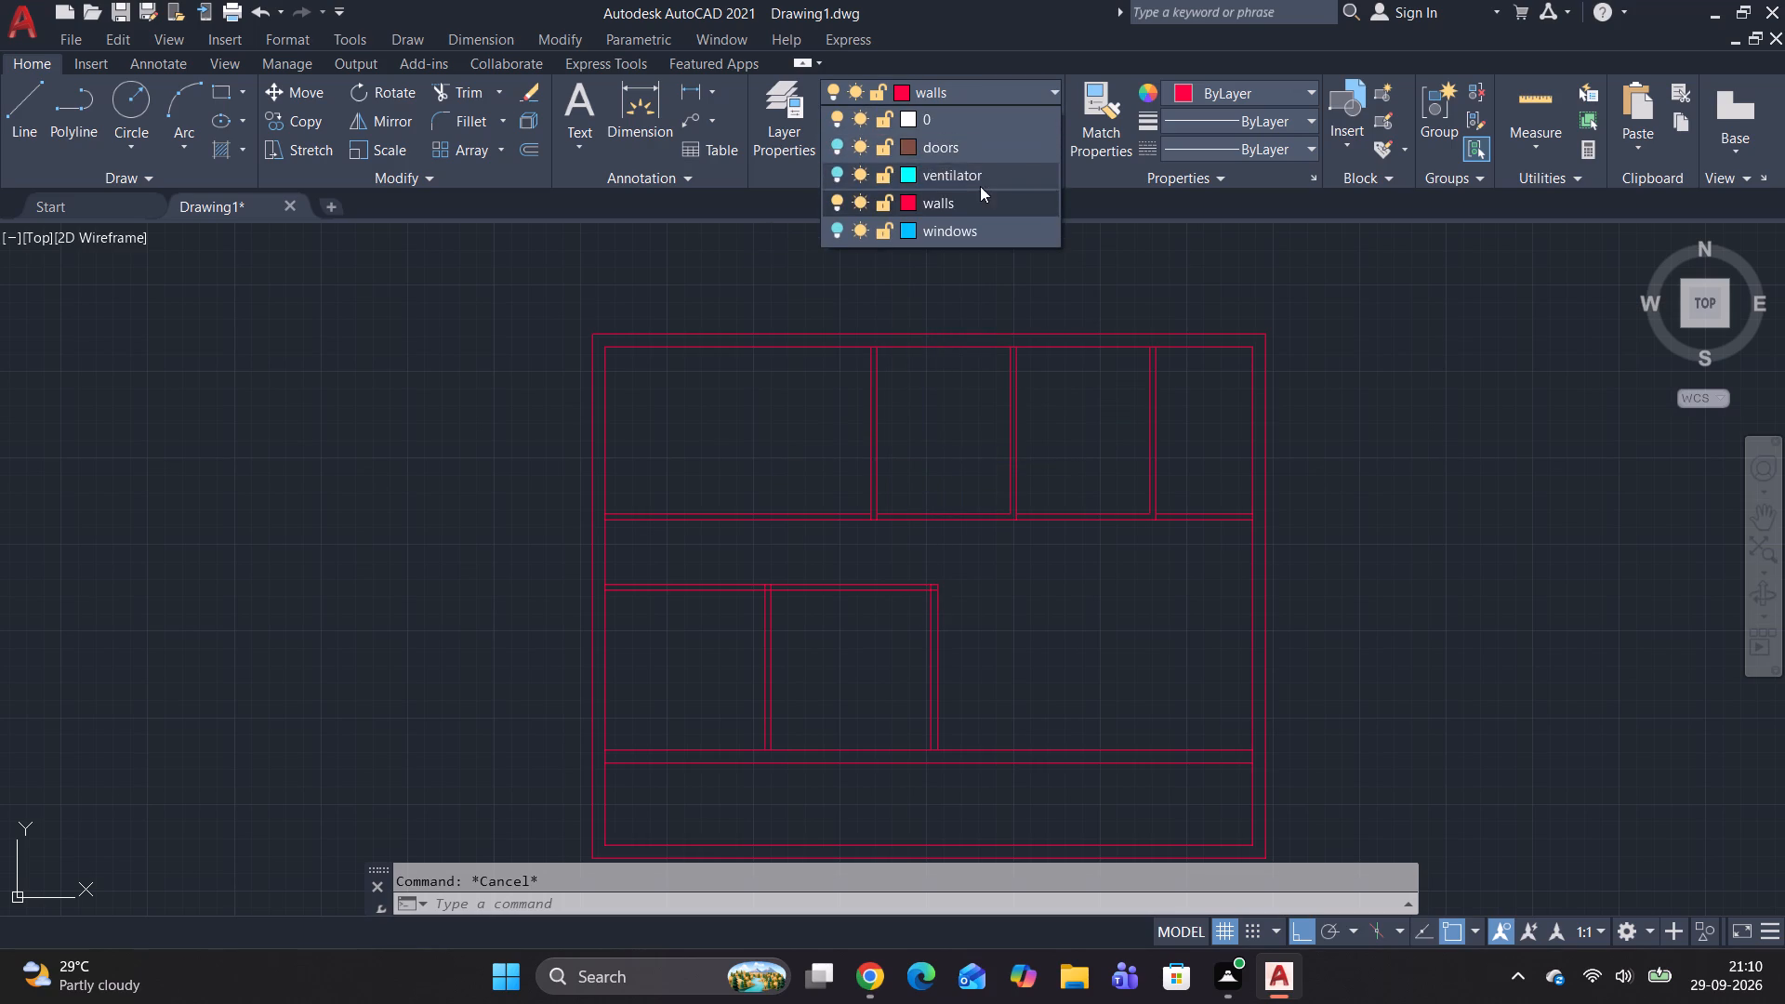
click(985, 156)
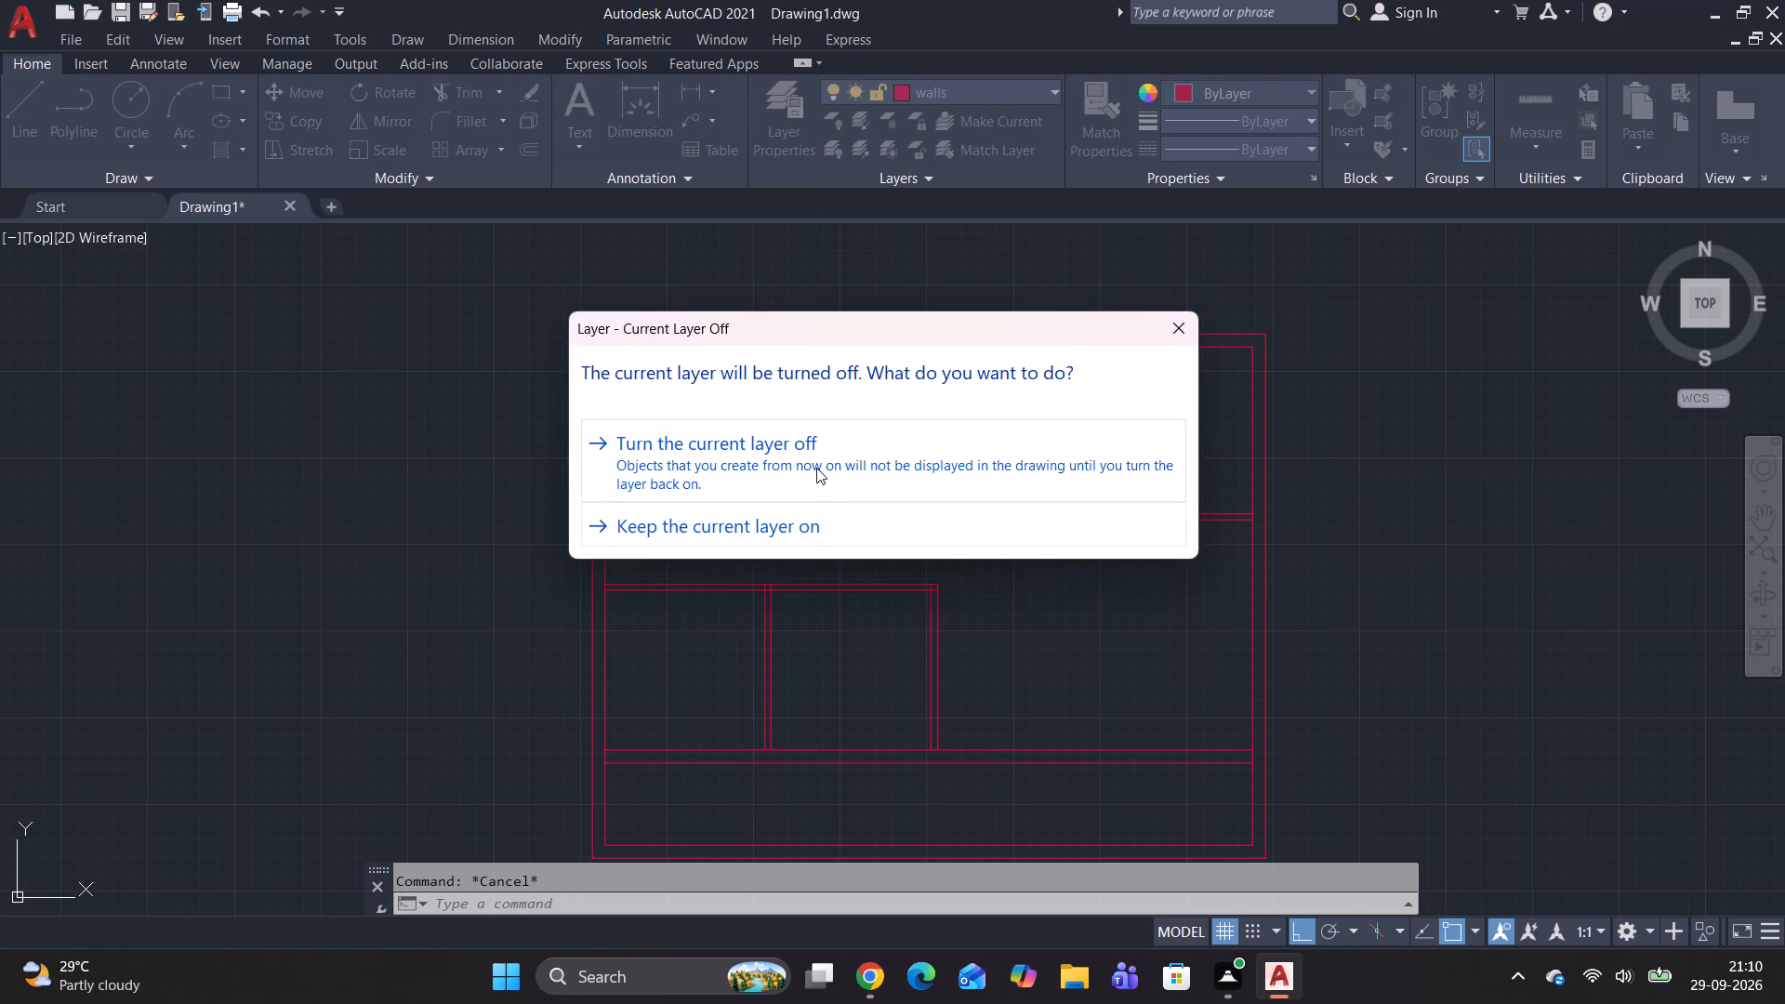
click(806, 531)
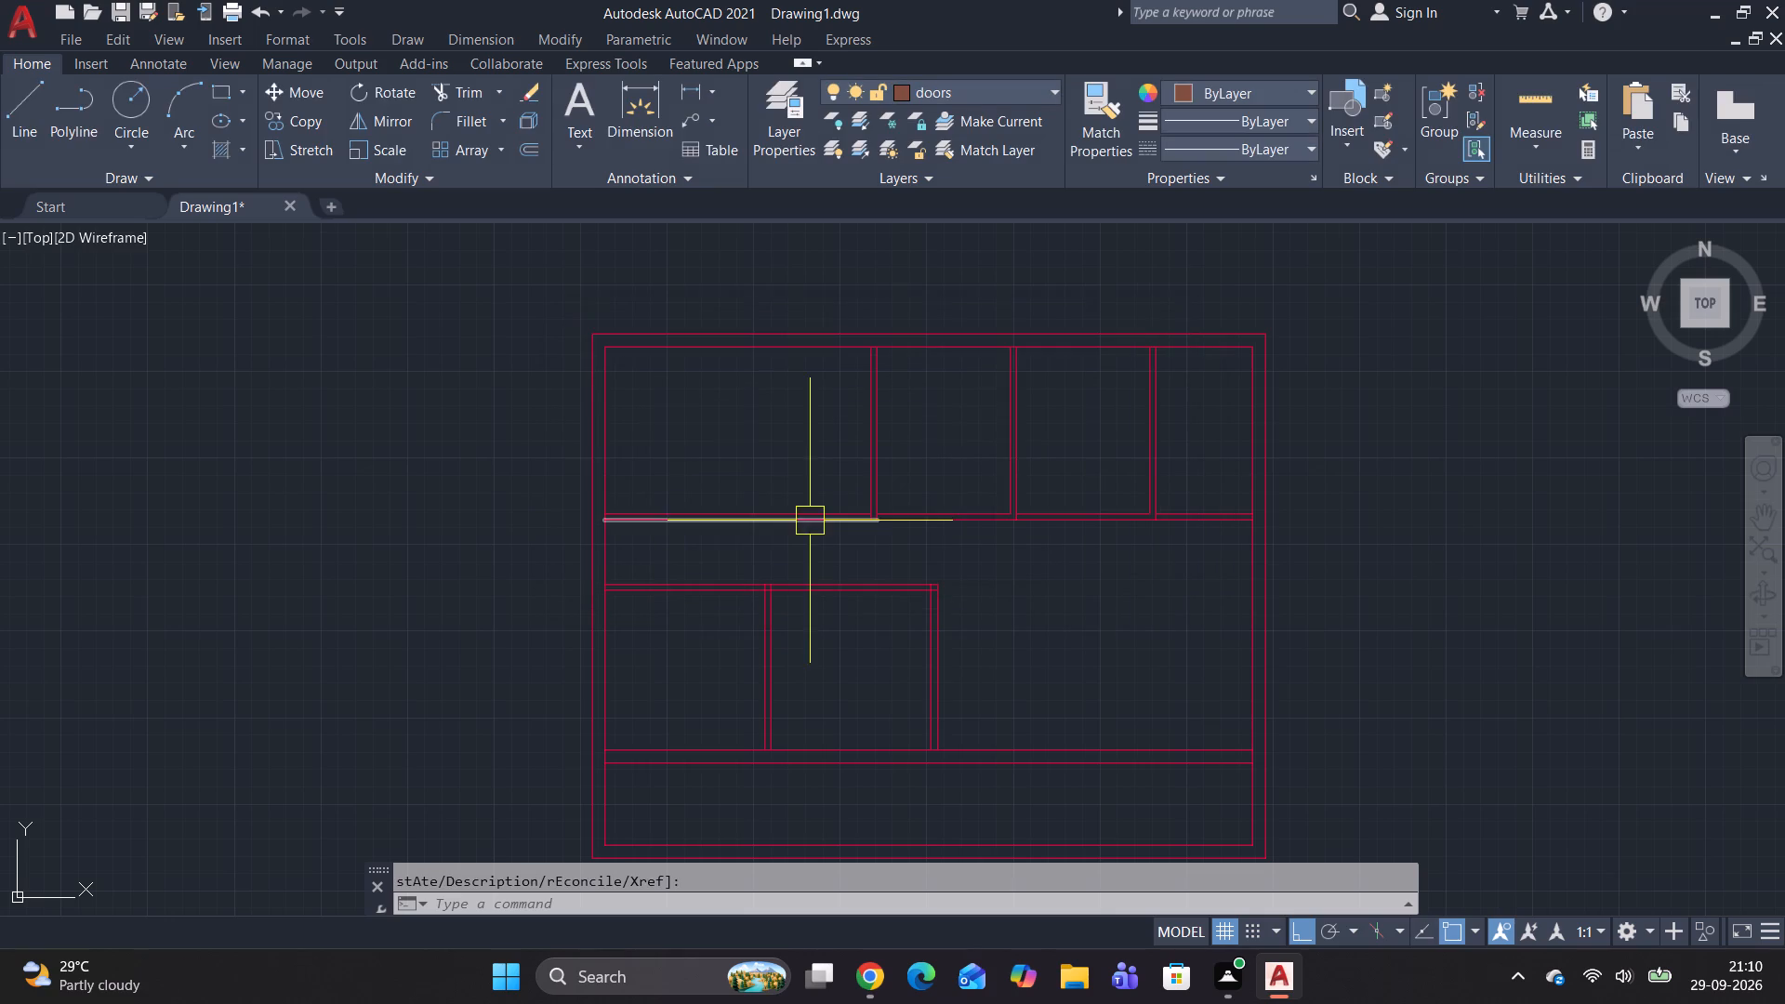
Insert the door 3.6ft block in the empty space to the left of the floor plan.
text(i)
key(space)
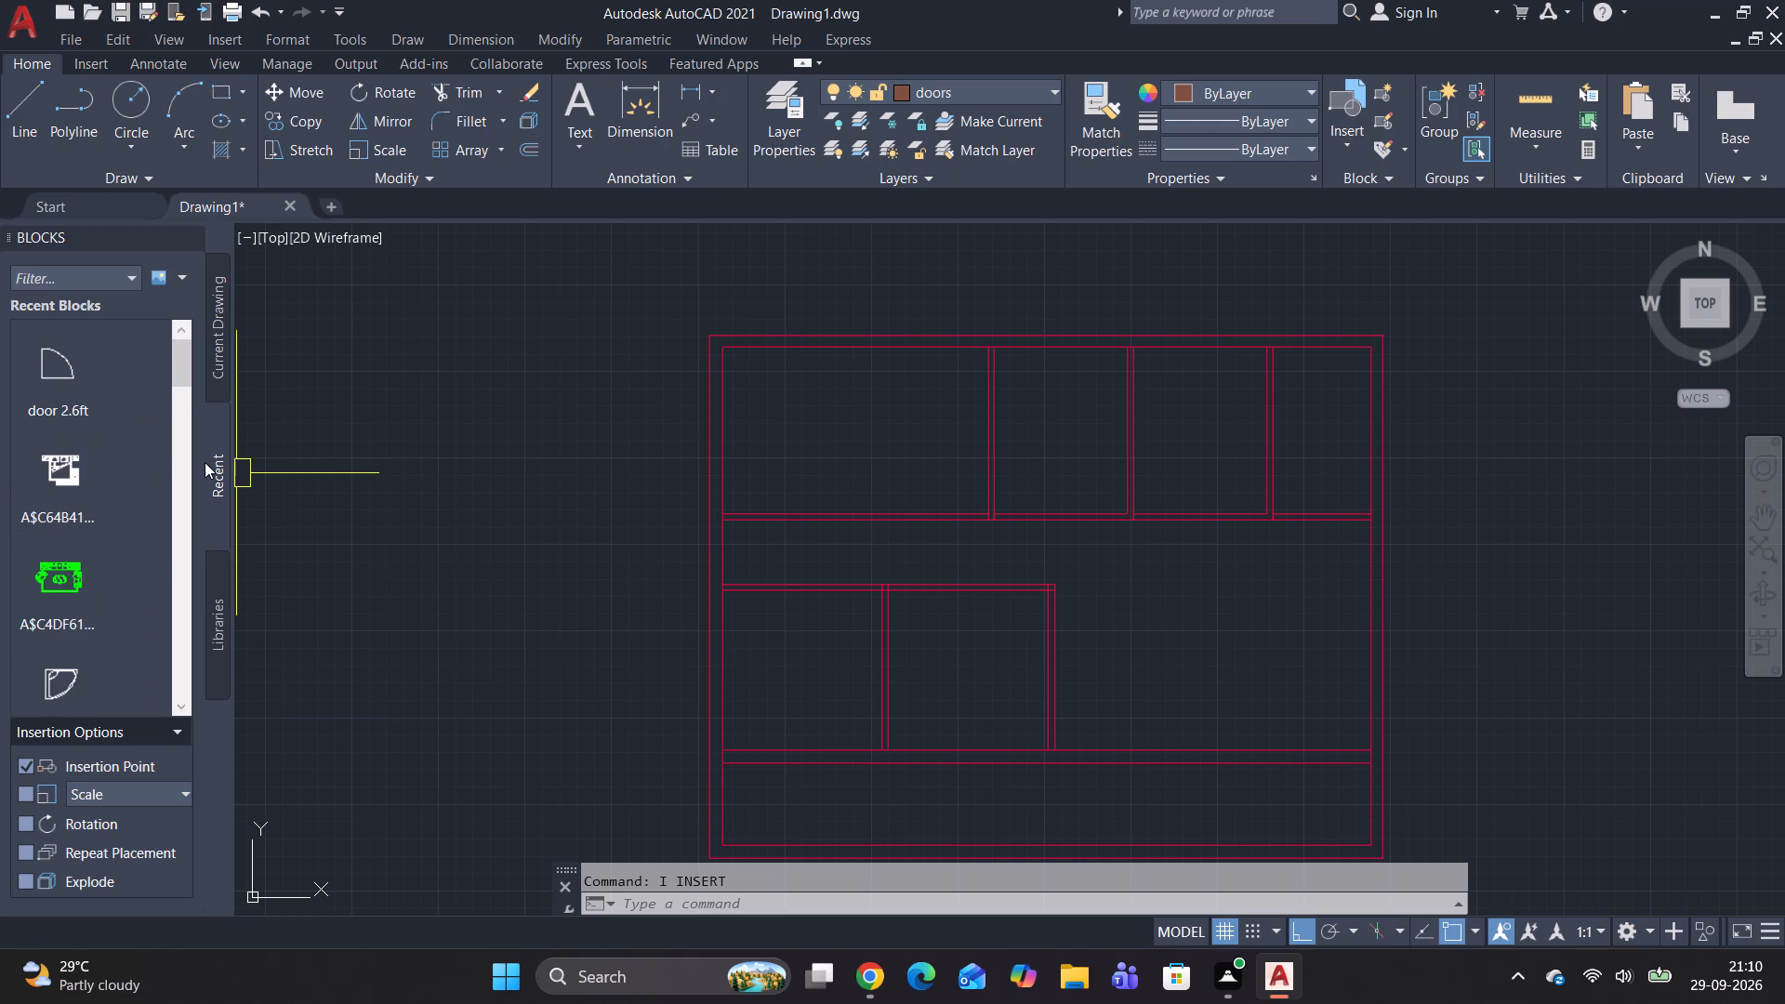
click(170, 379)
drag(182, 350, 194, 379)
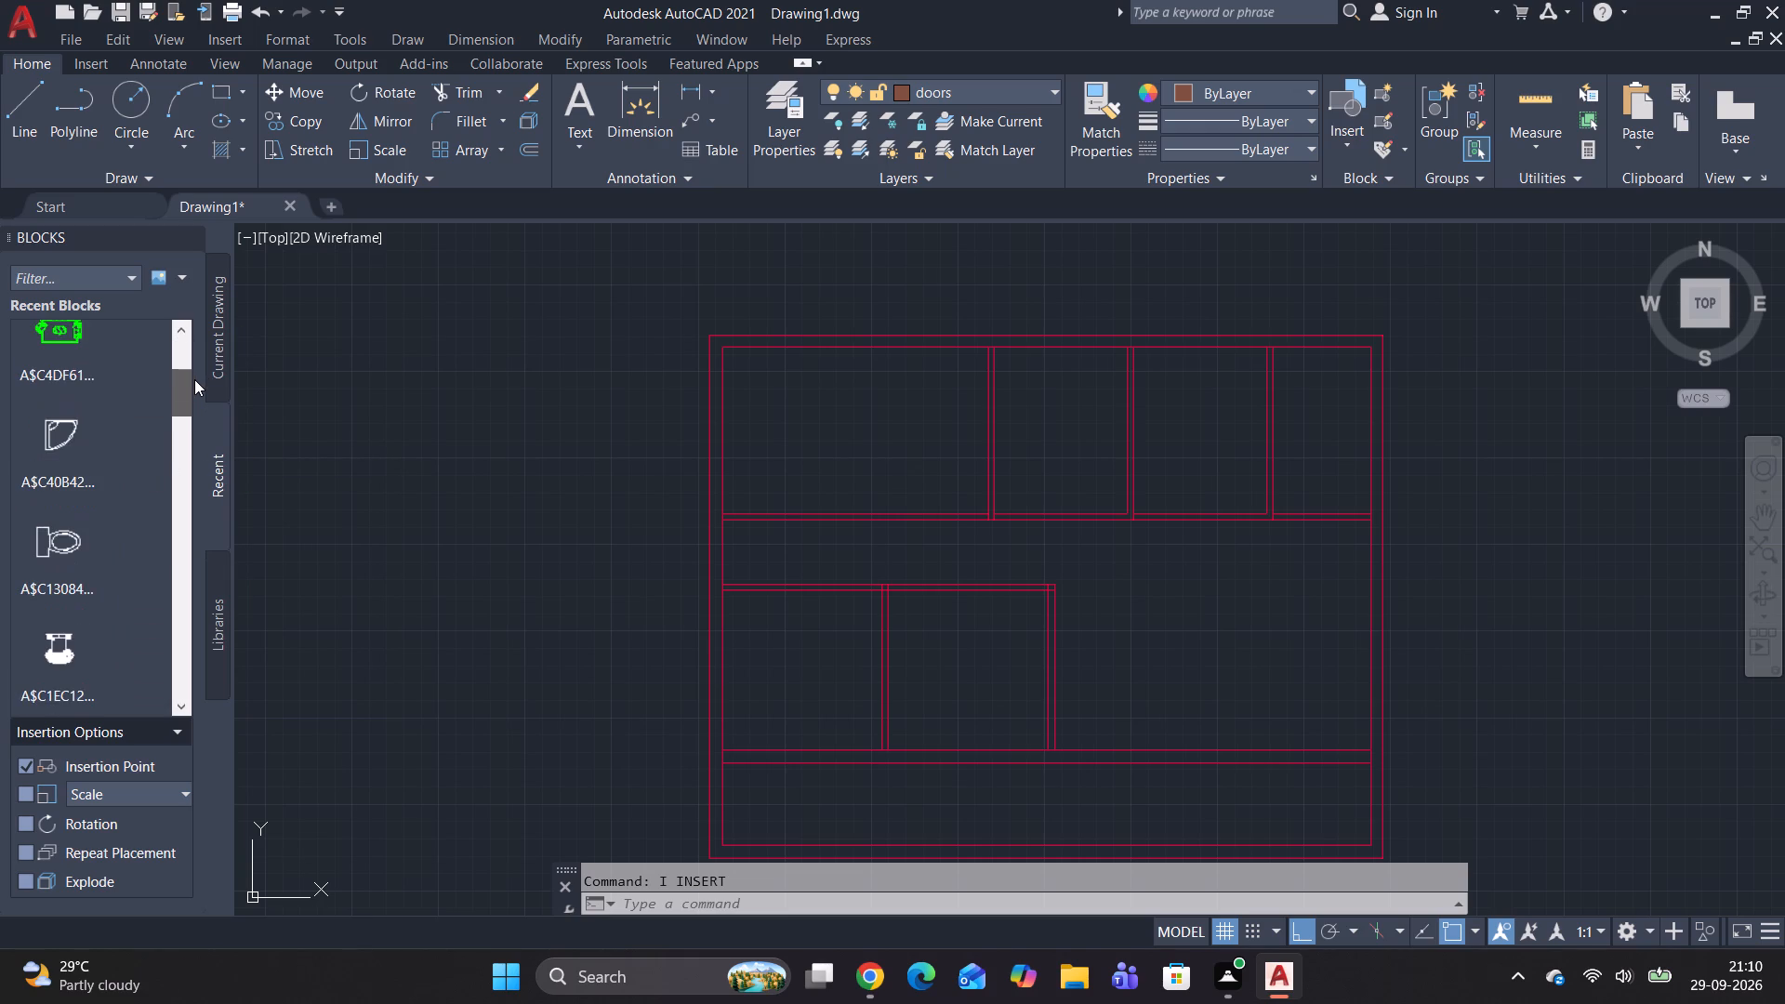
drag(194, 379, 193, 425)
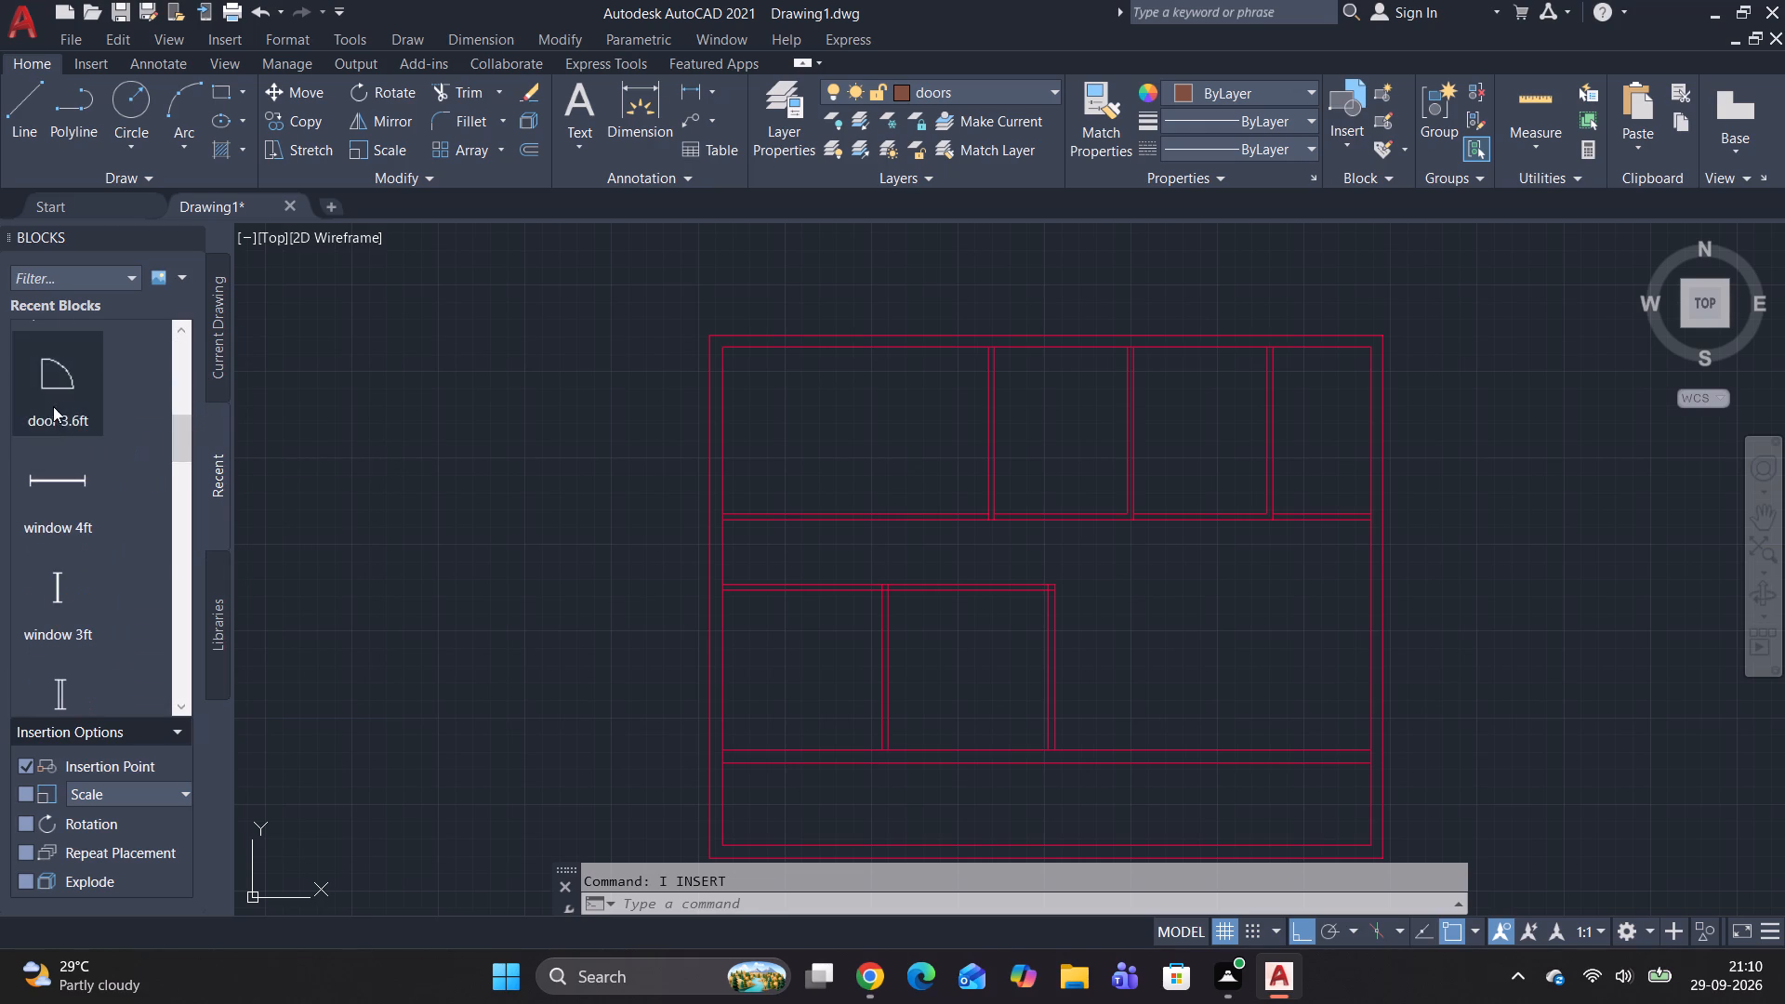
double_click(53, 406)
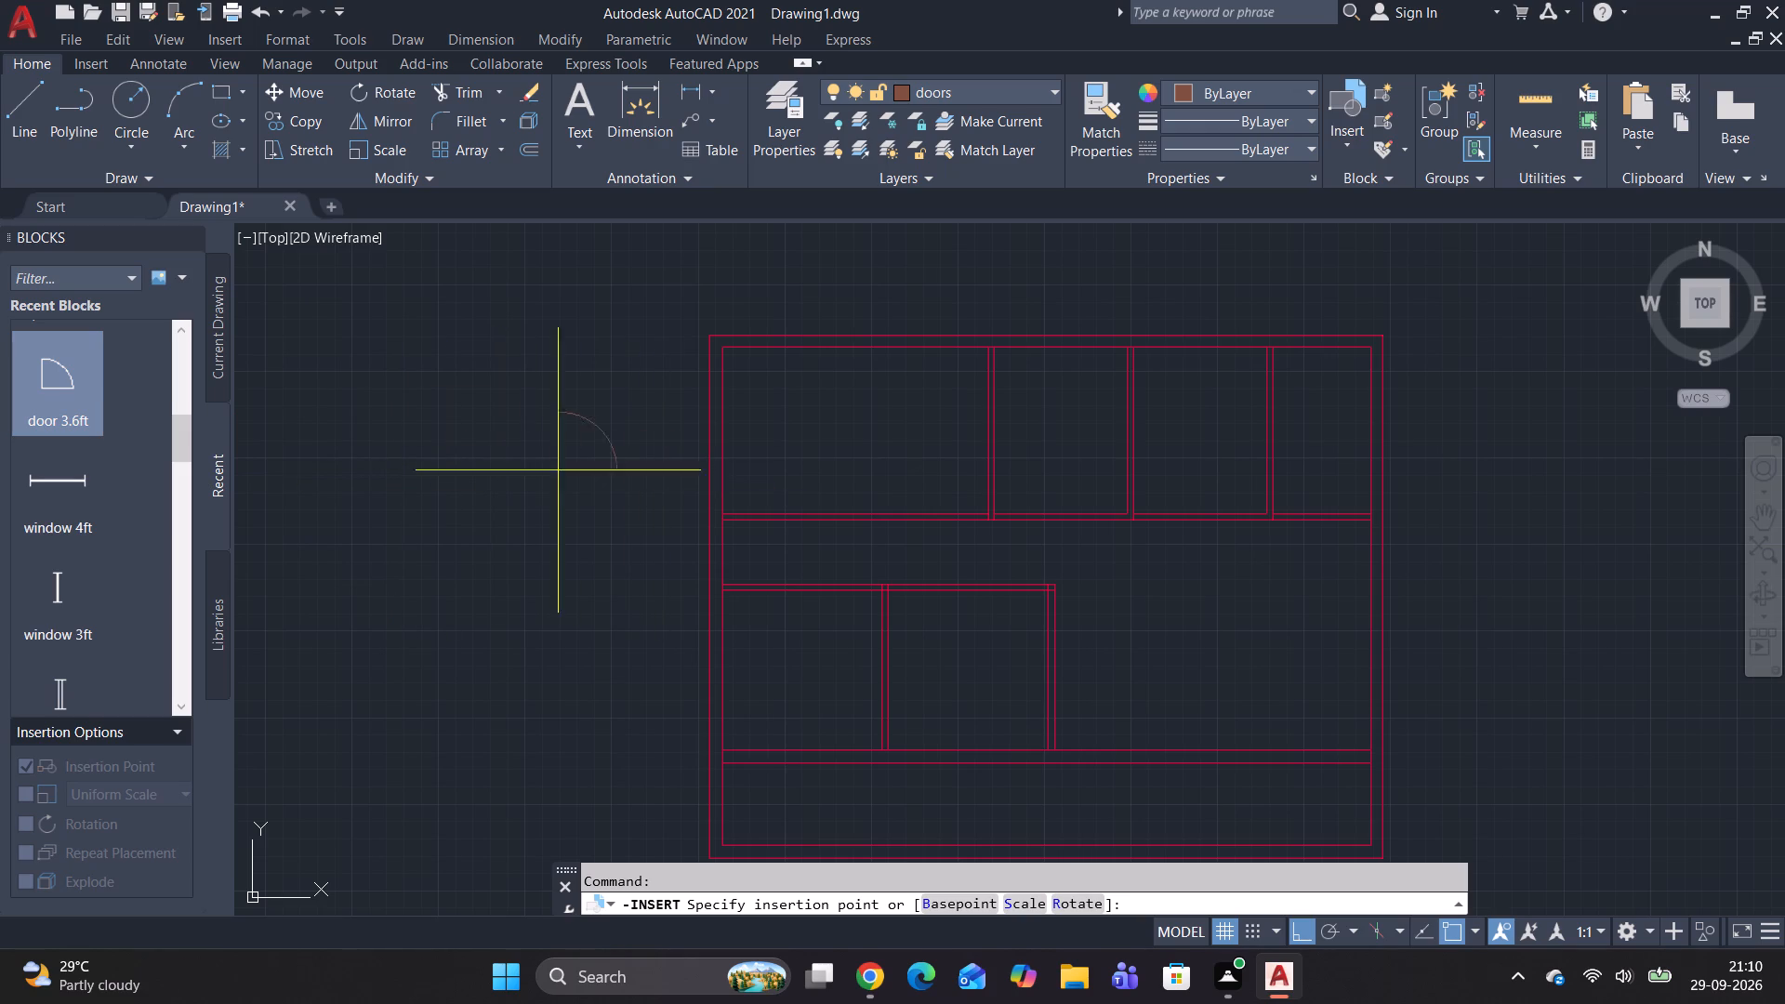
click(521, 452)
key(Escape)
key(Escape)
key(Escape)
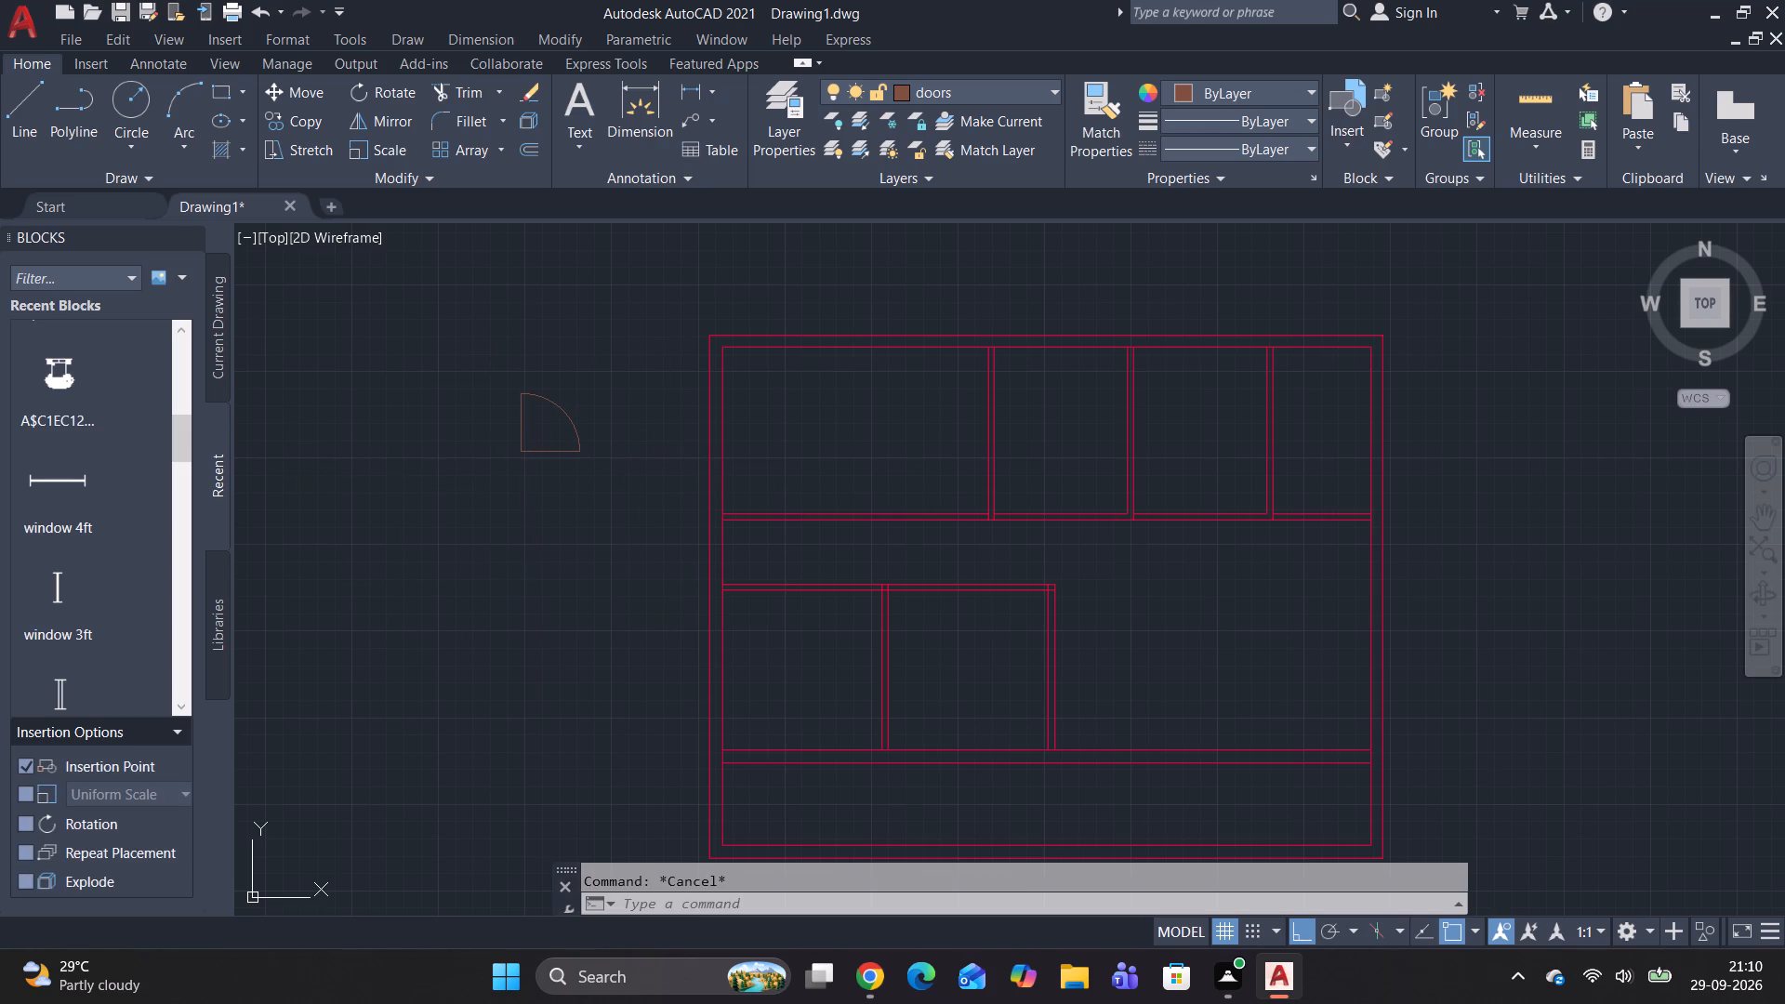
key(Escape)
key(Escape)
key(Escape)
key(Escape)
Move the inserted door block about 4'-10" left, farther from the floor plan.
click(471, 372)
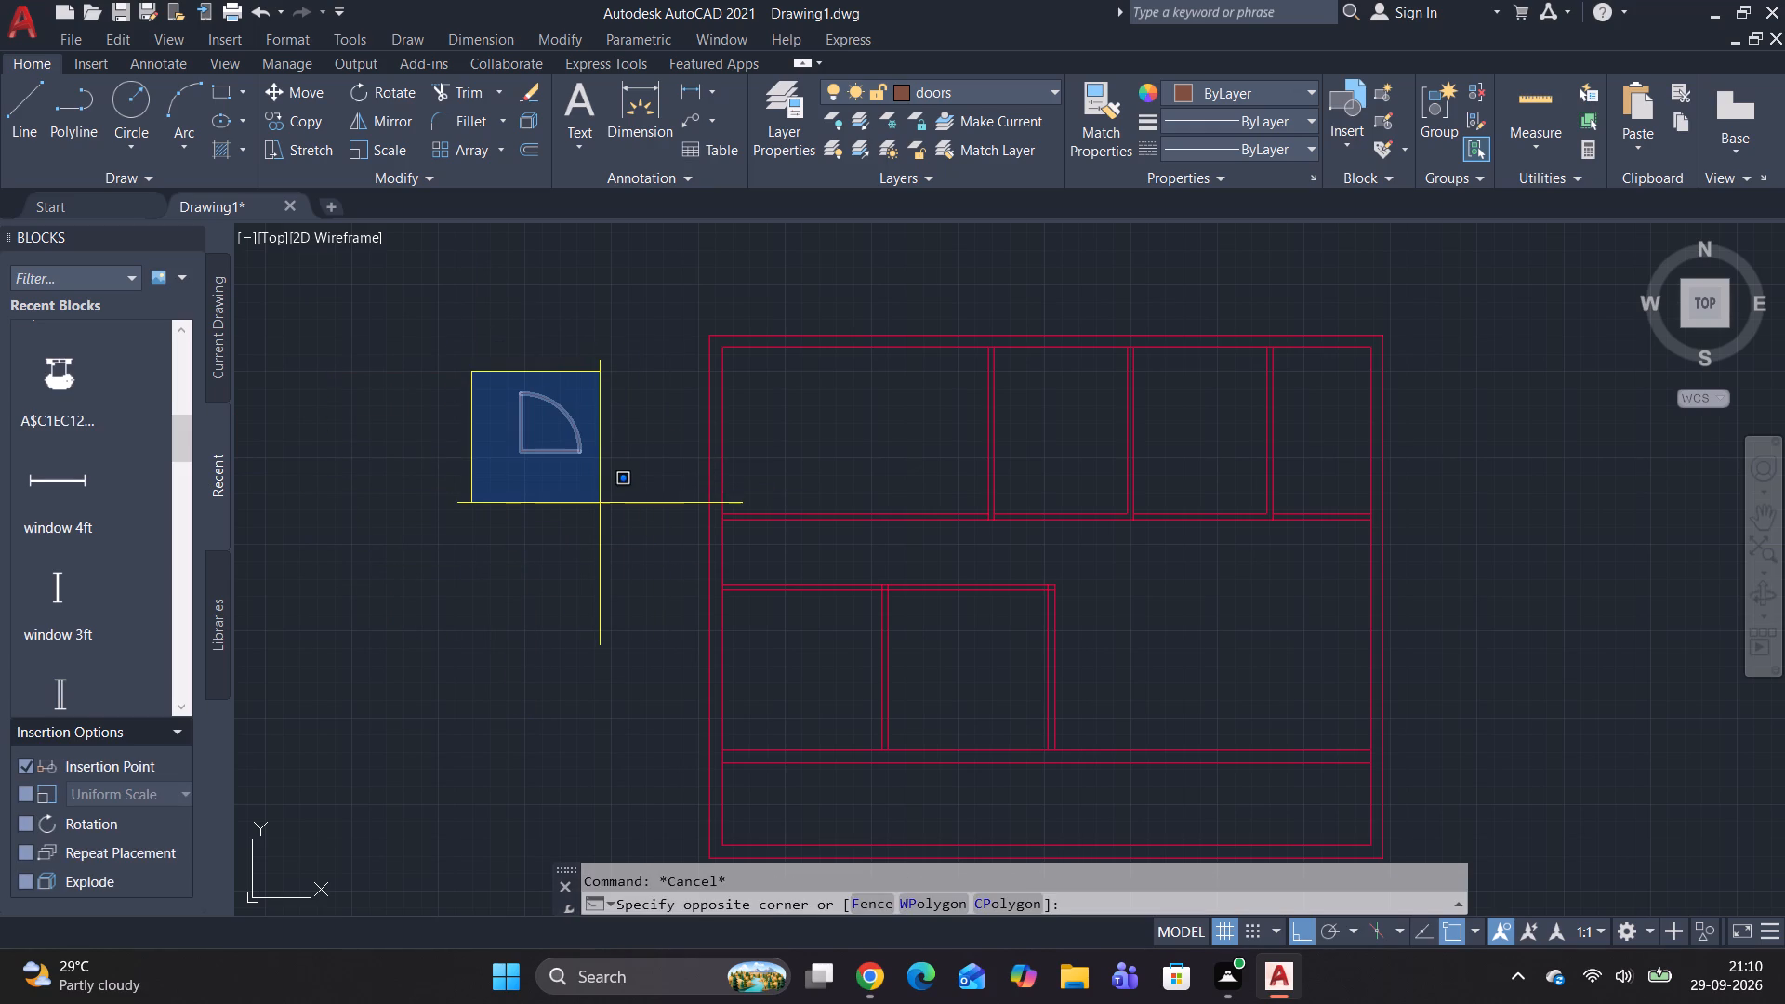
click(600, 503)
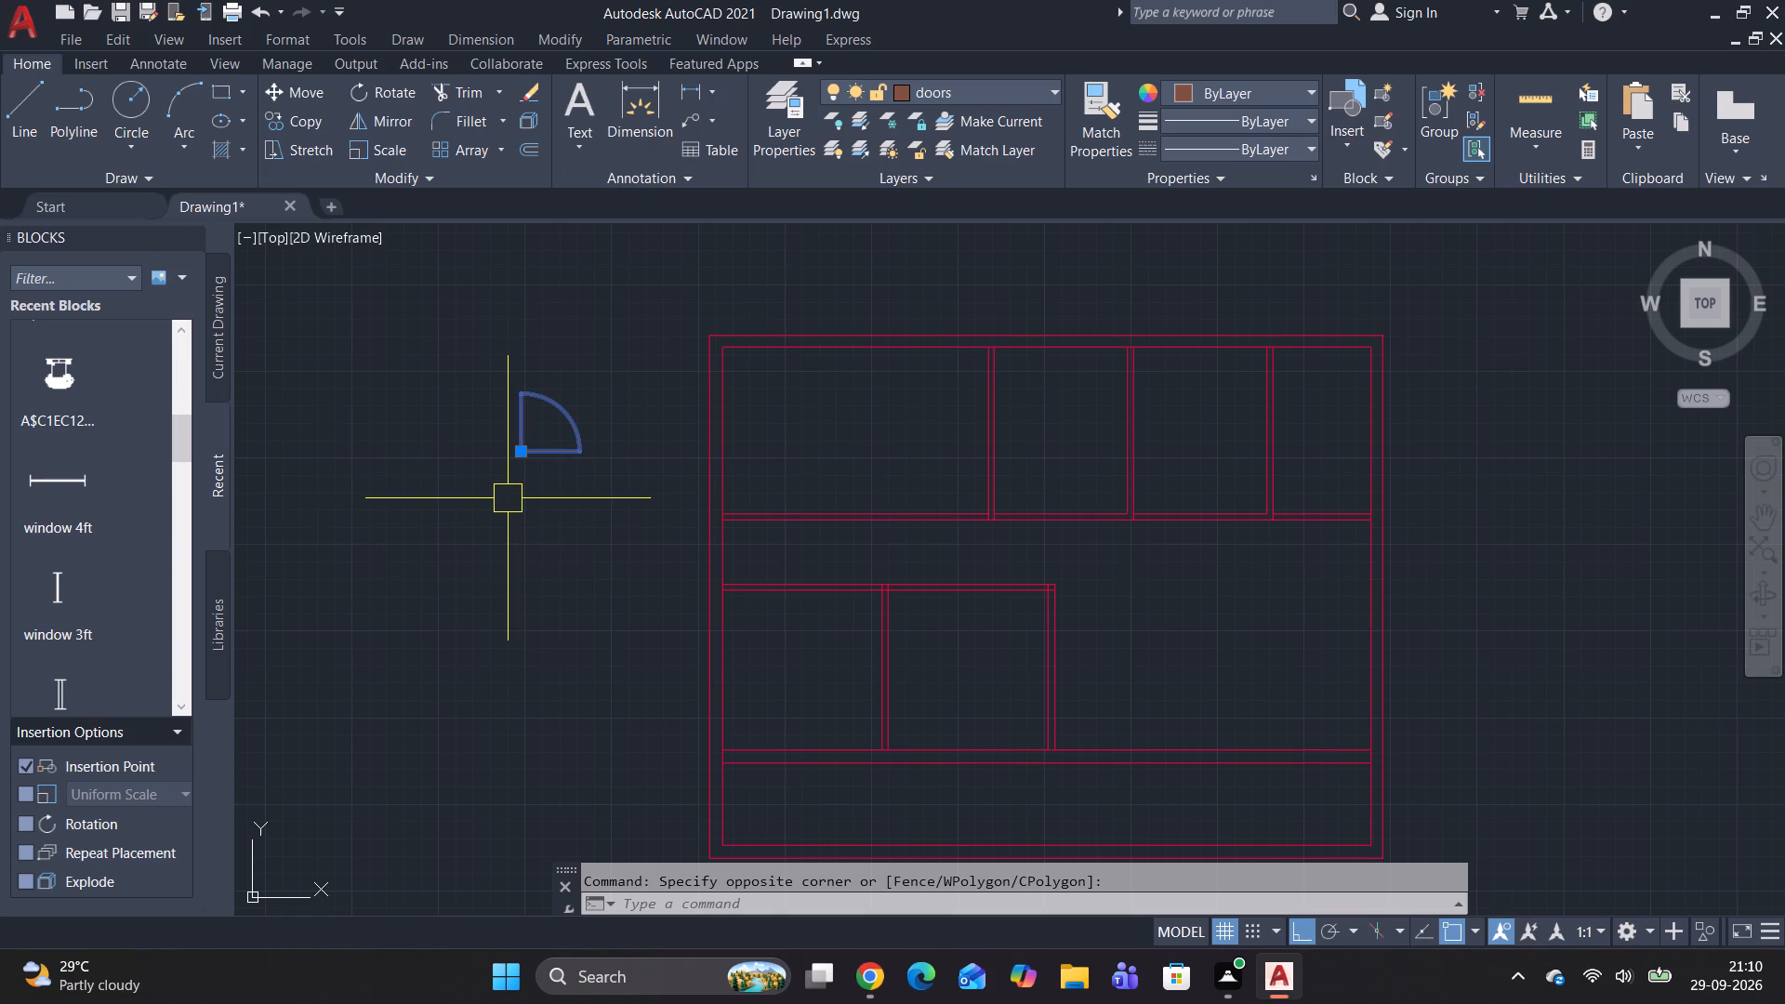
key(m)
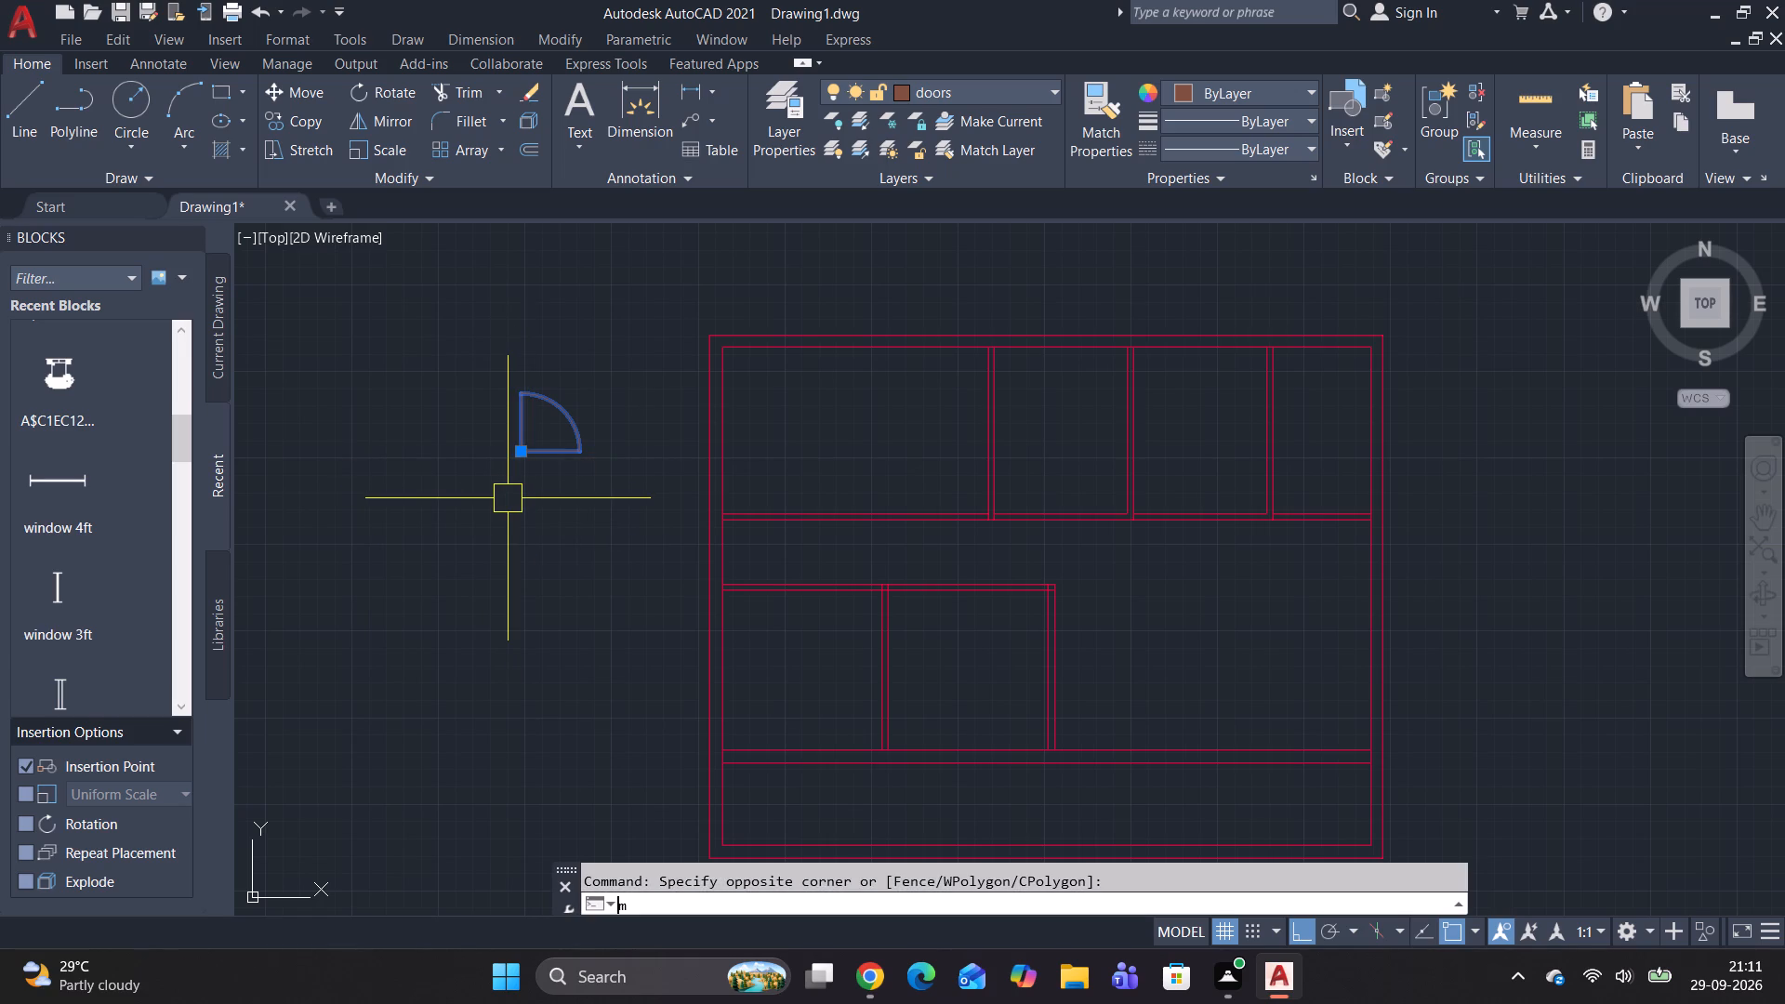
key(space)
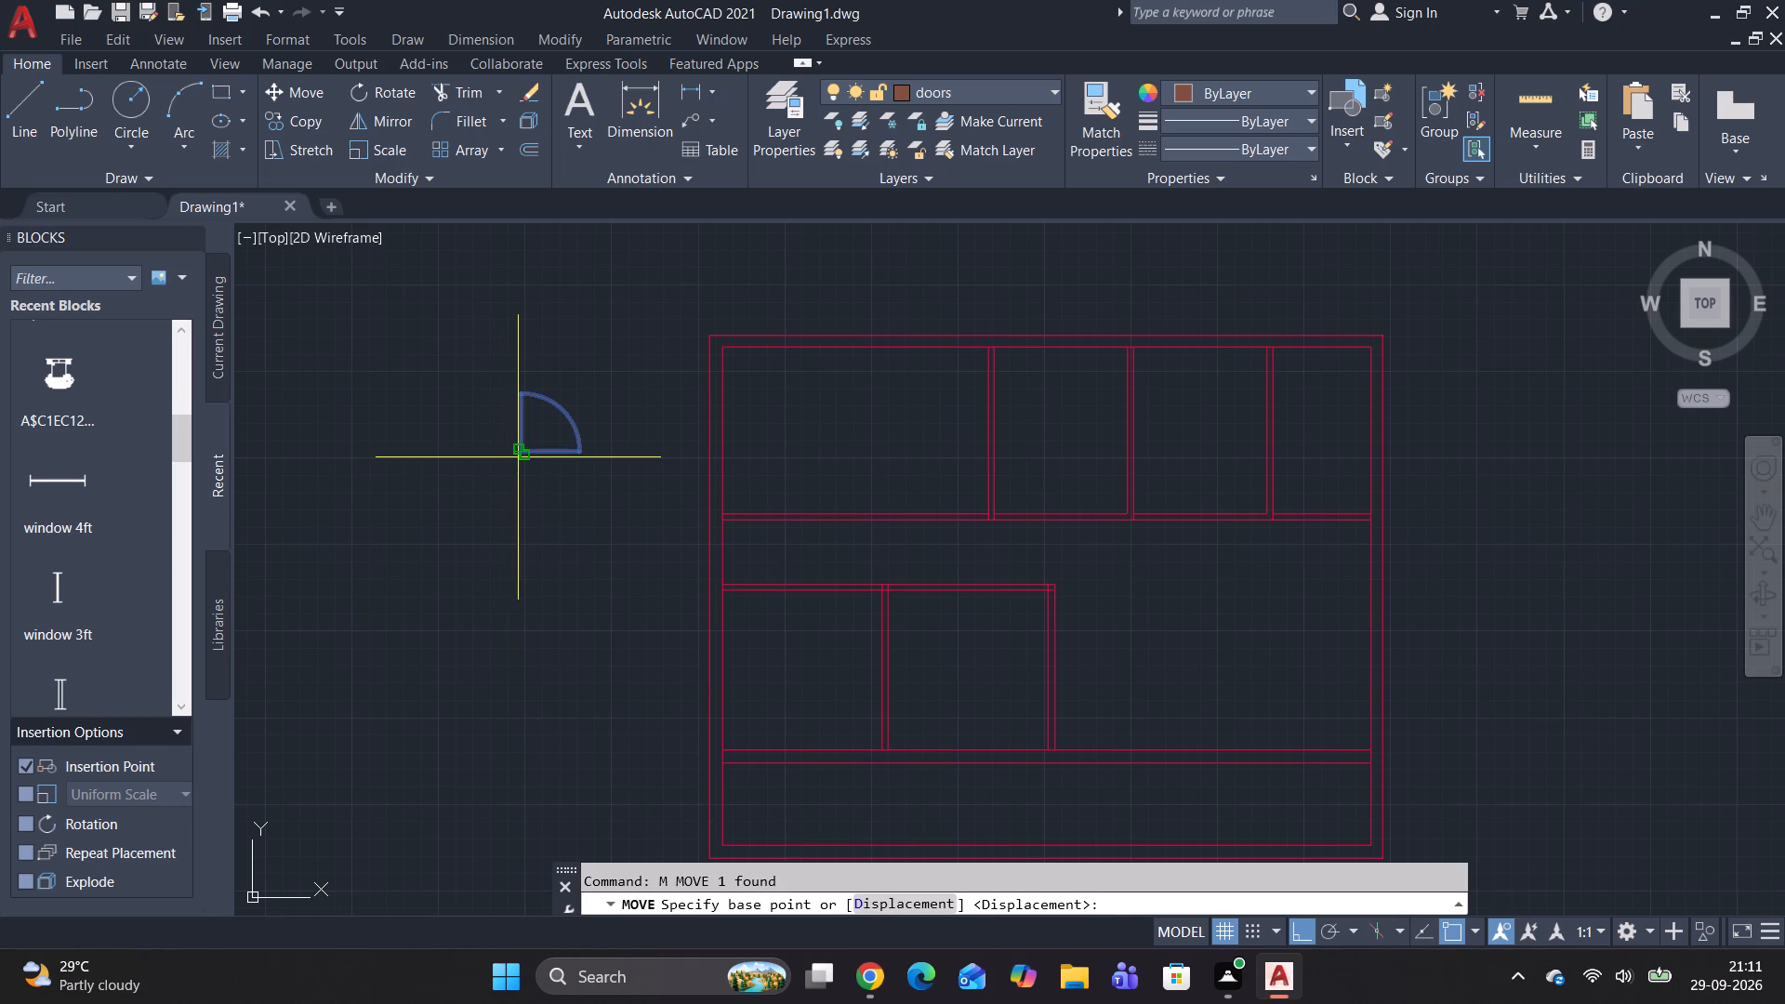
click(518, 457)
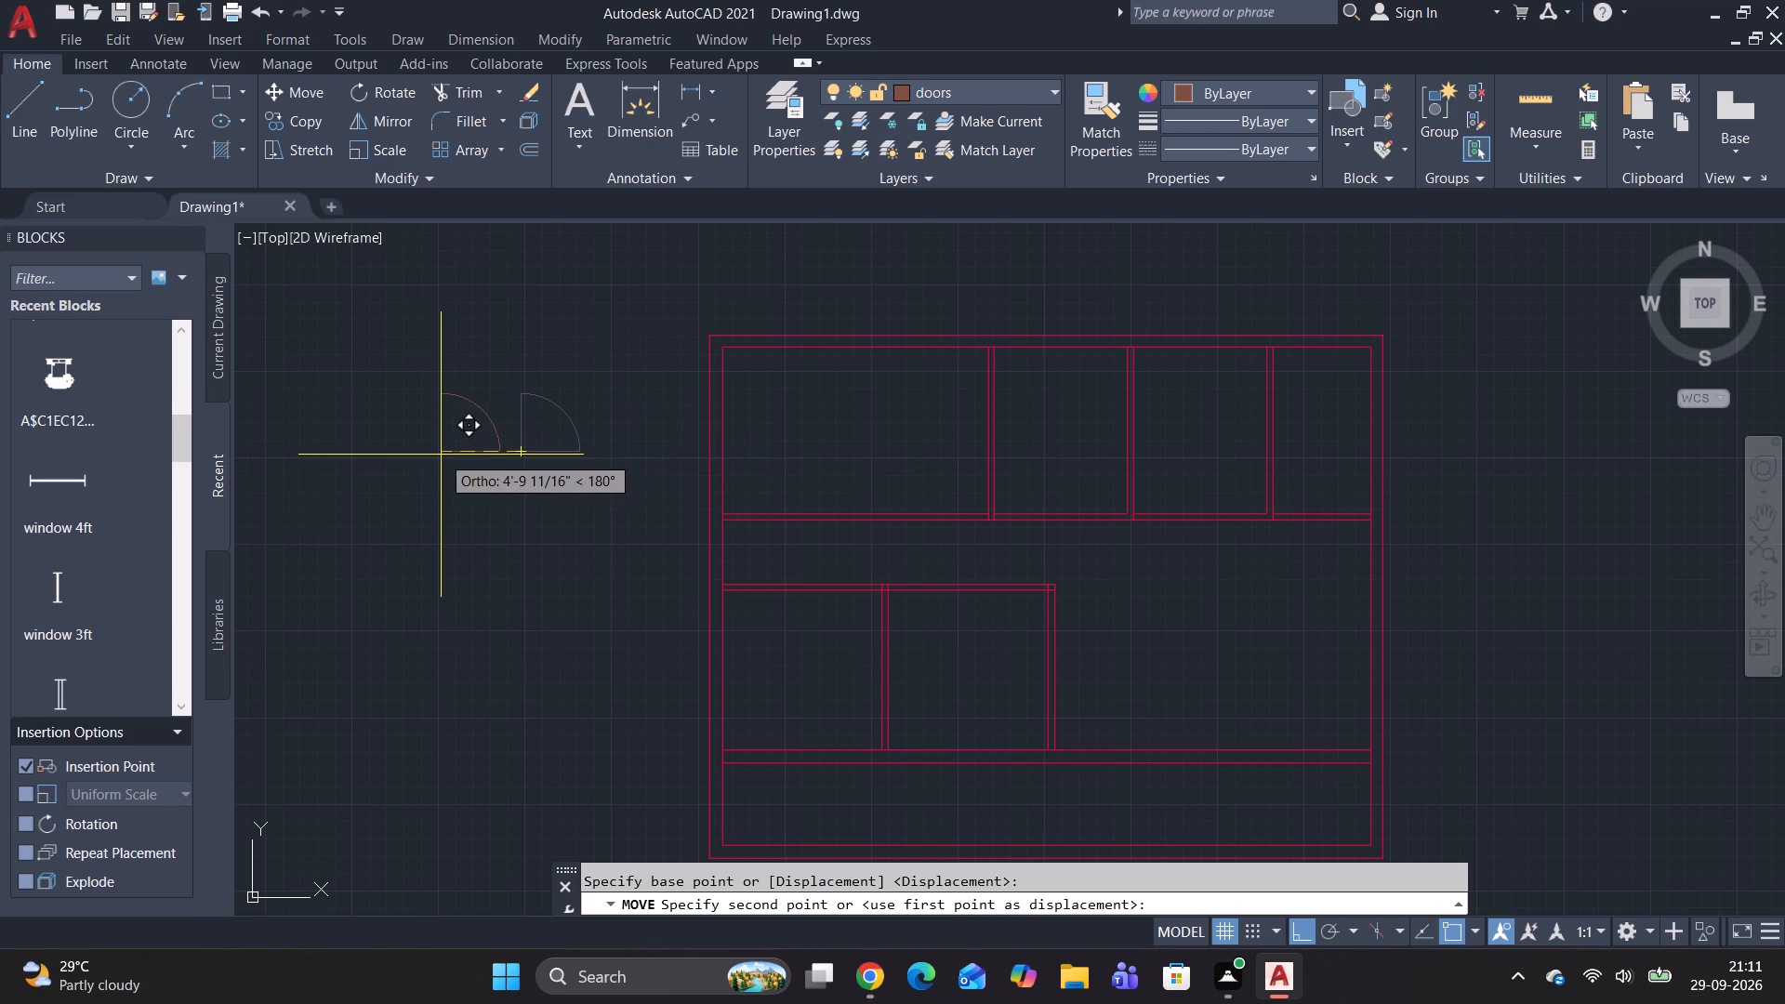
click(441, 455)
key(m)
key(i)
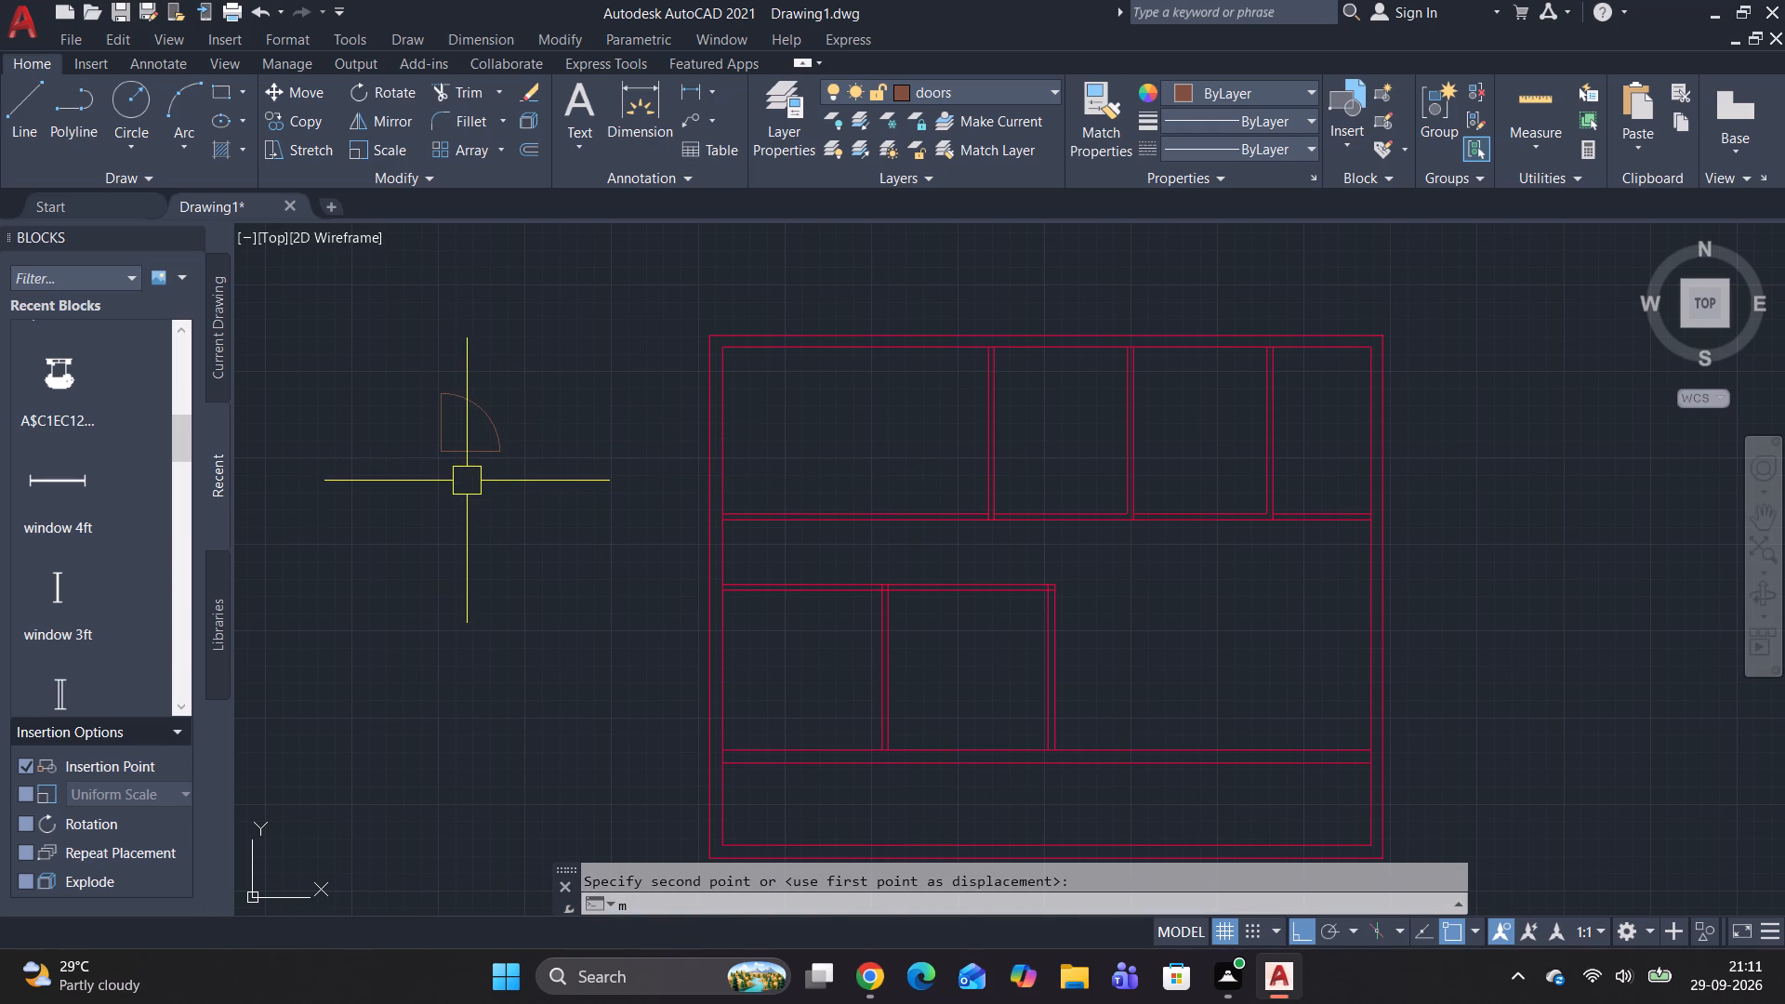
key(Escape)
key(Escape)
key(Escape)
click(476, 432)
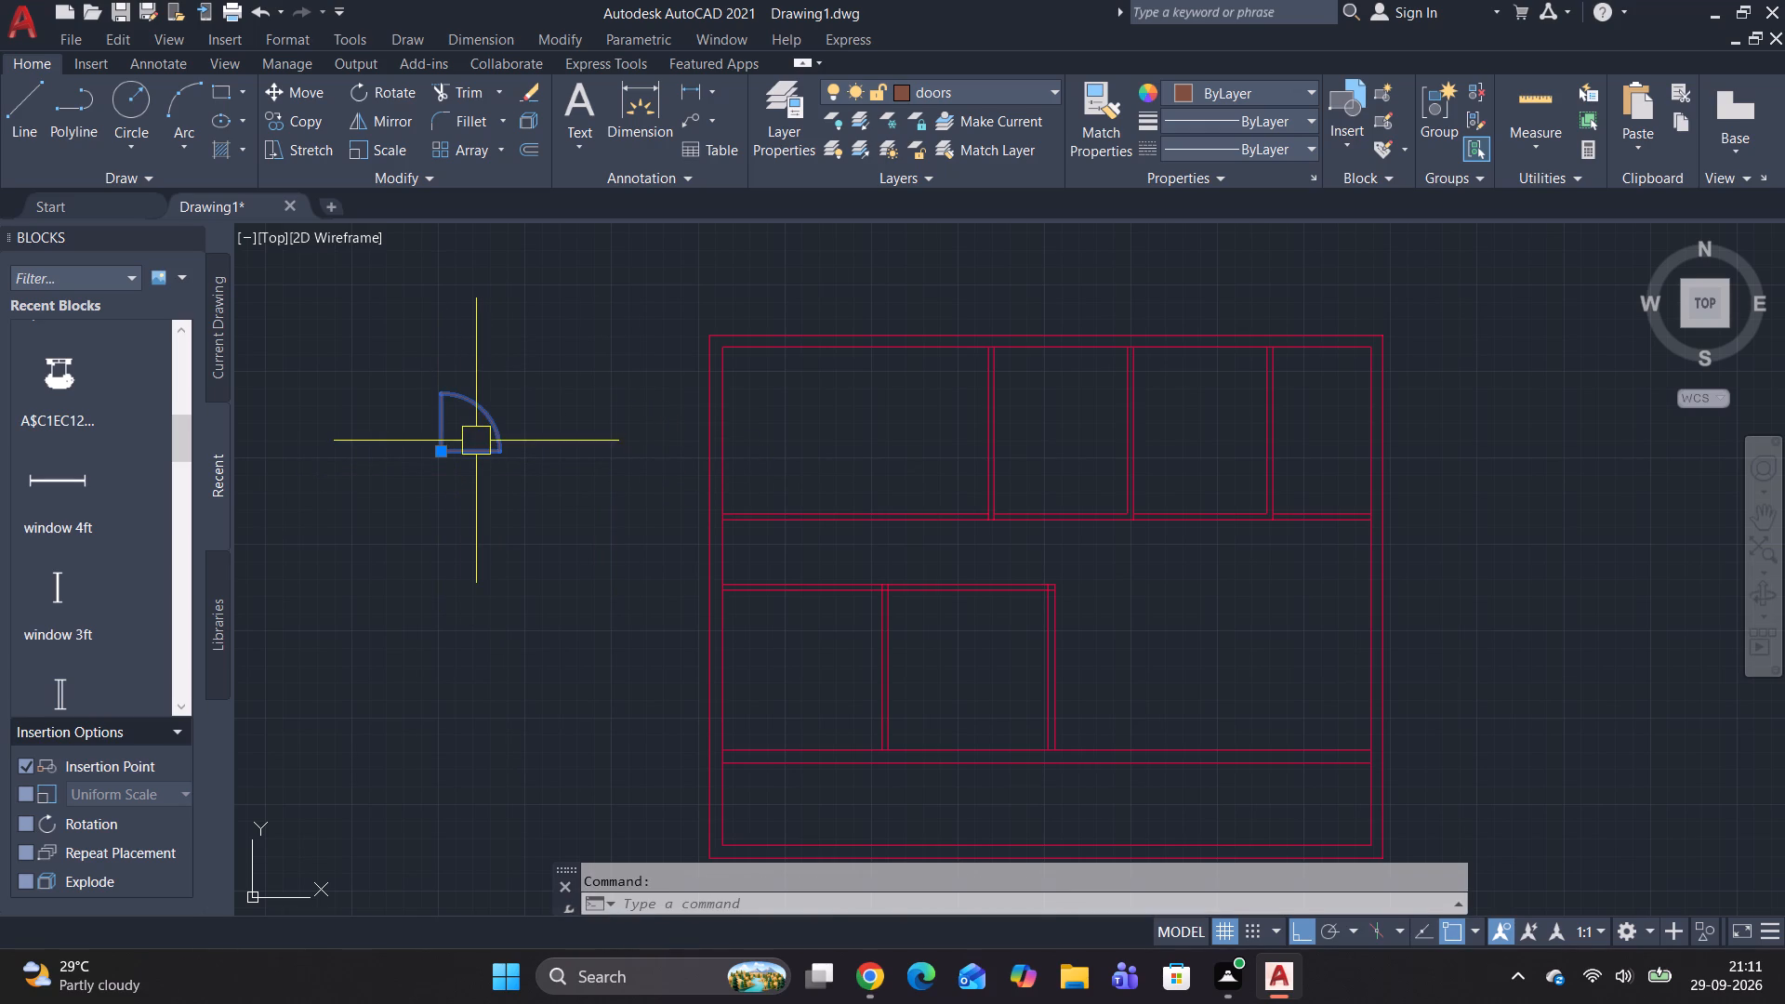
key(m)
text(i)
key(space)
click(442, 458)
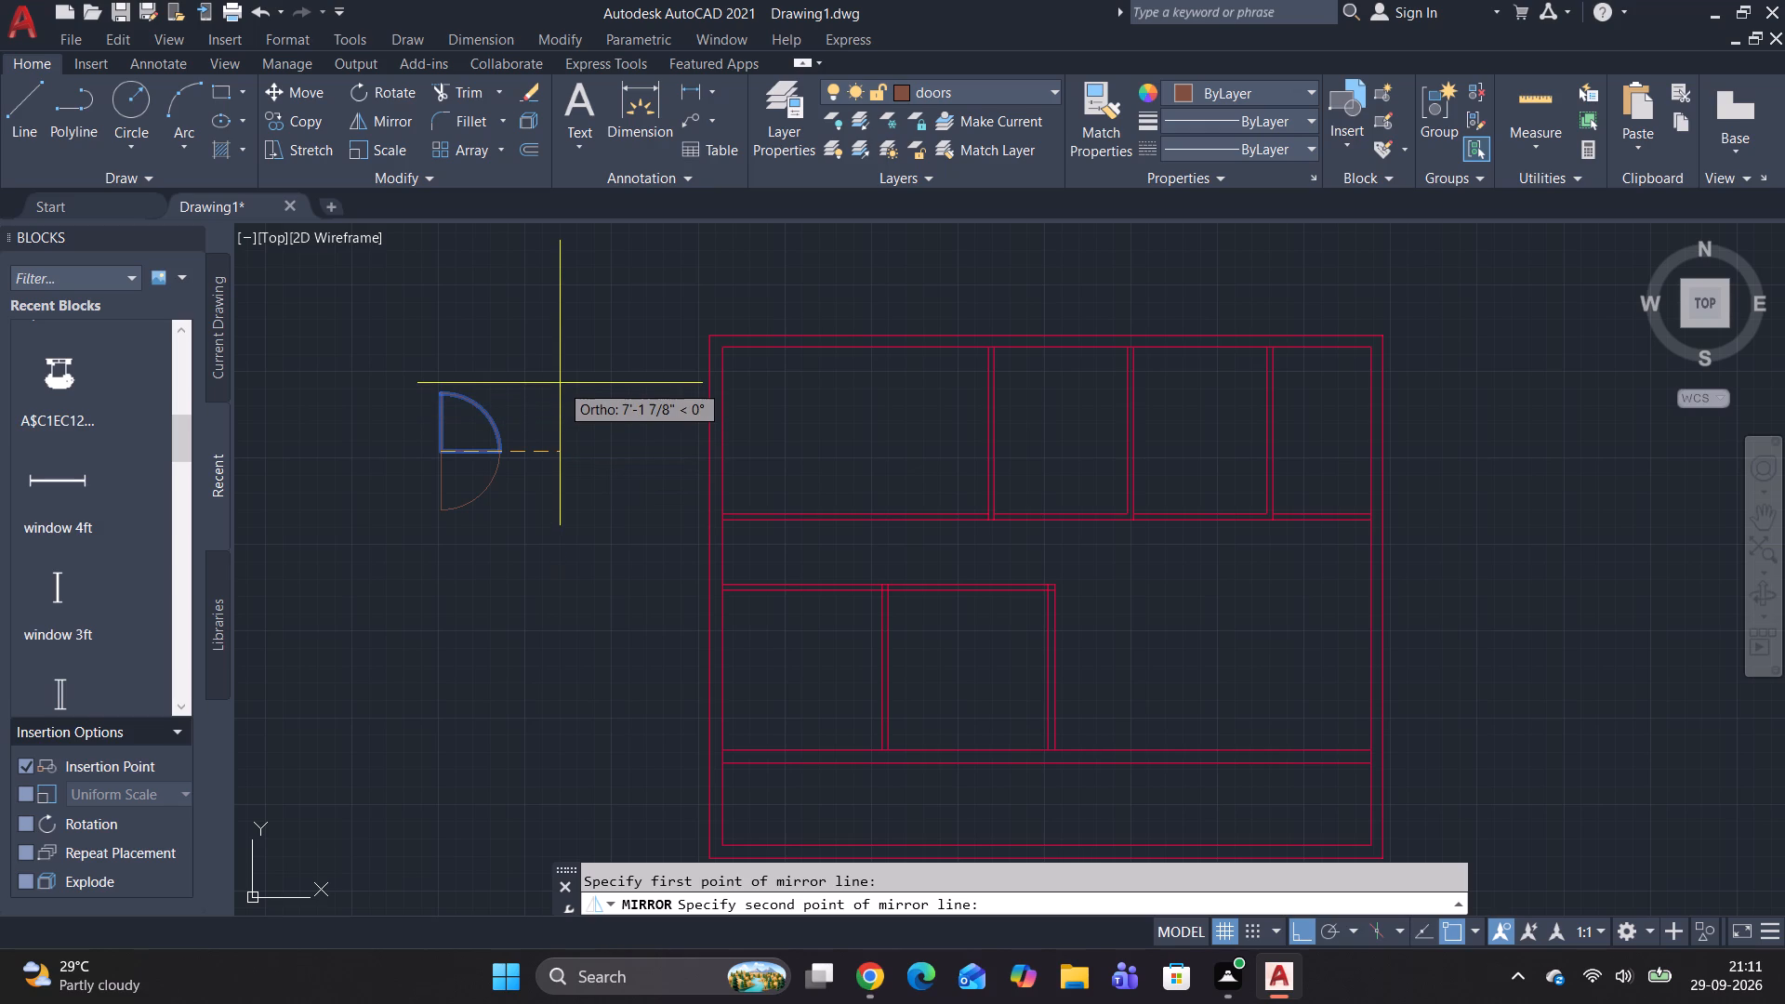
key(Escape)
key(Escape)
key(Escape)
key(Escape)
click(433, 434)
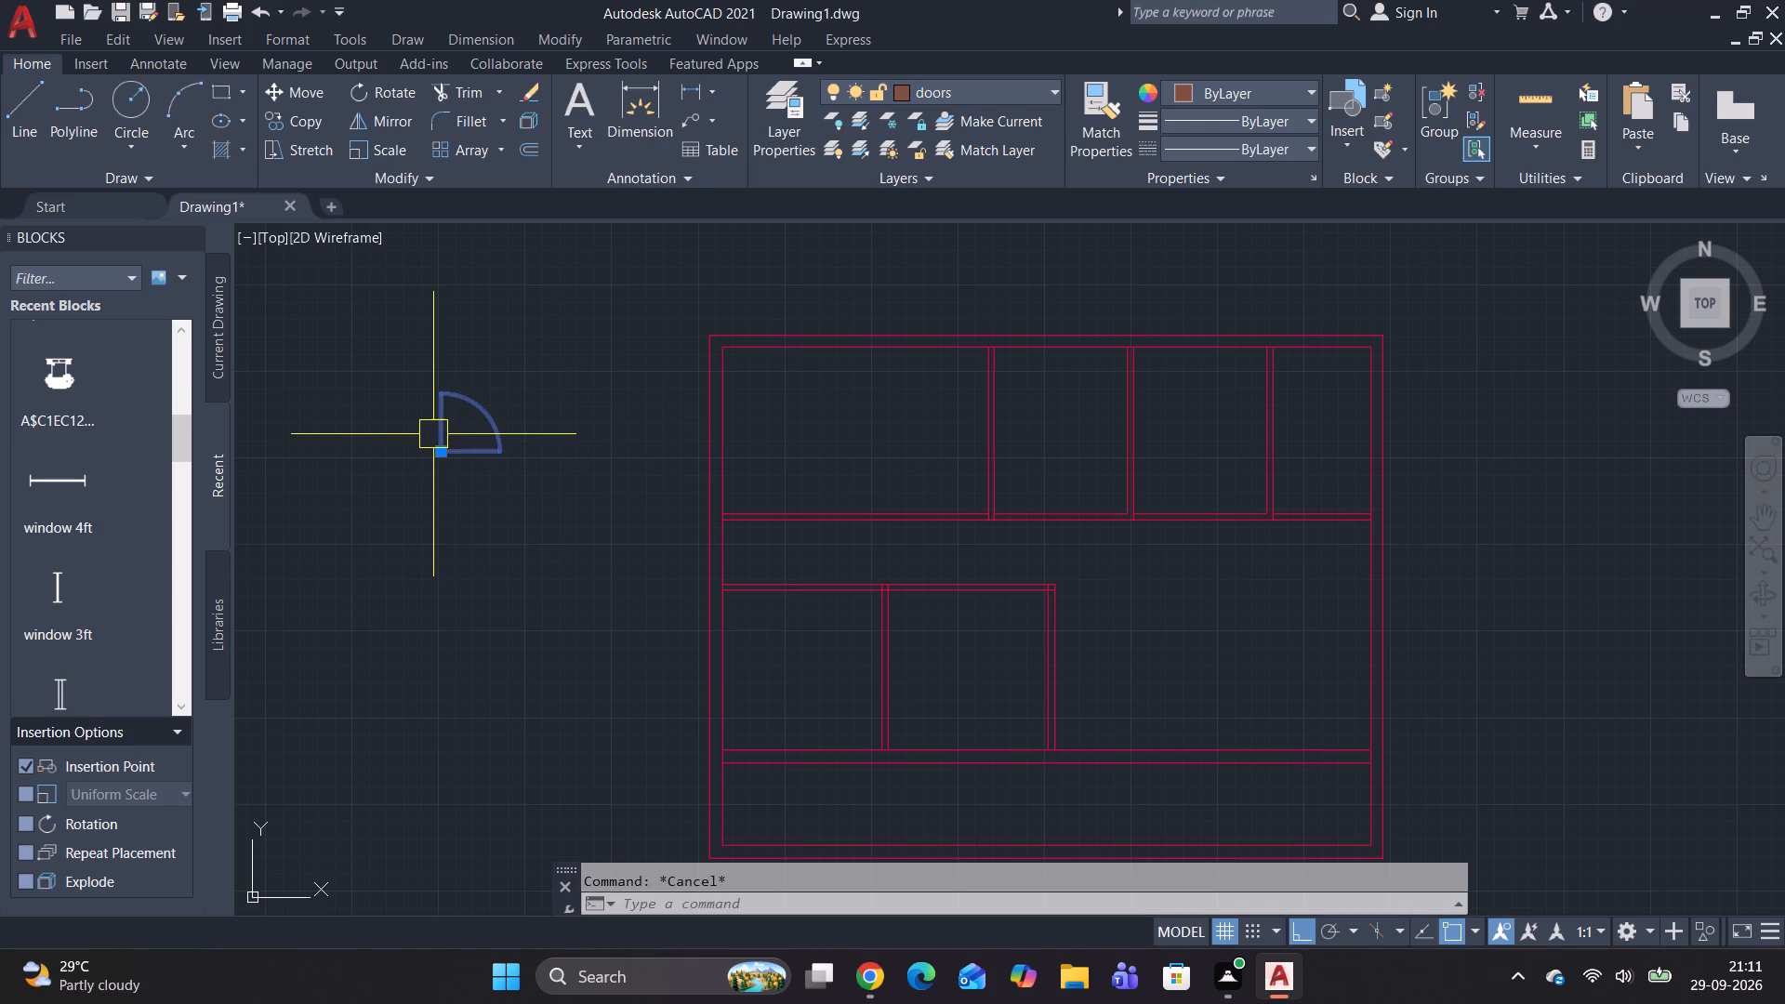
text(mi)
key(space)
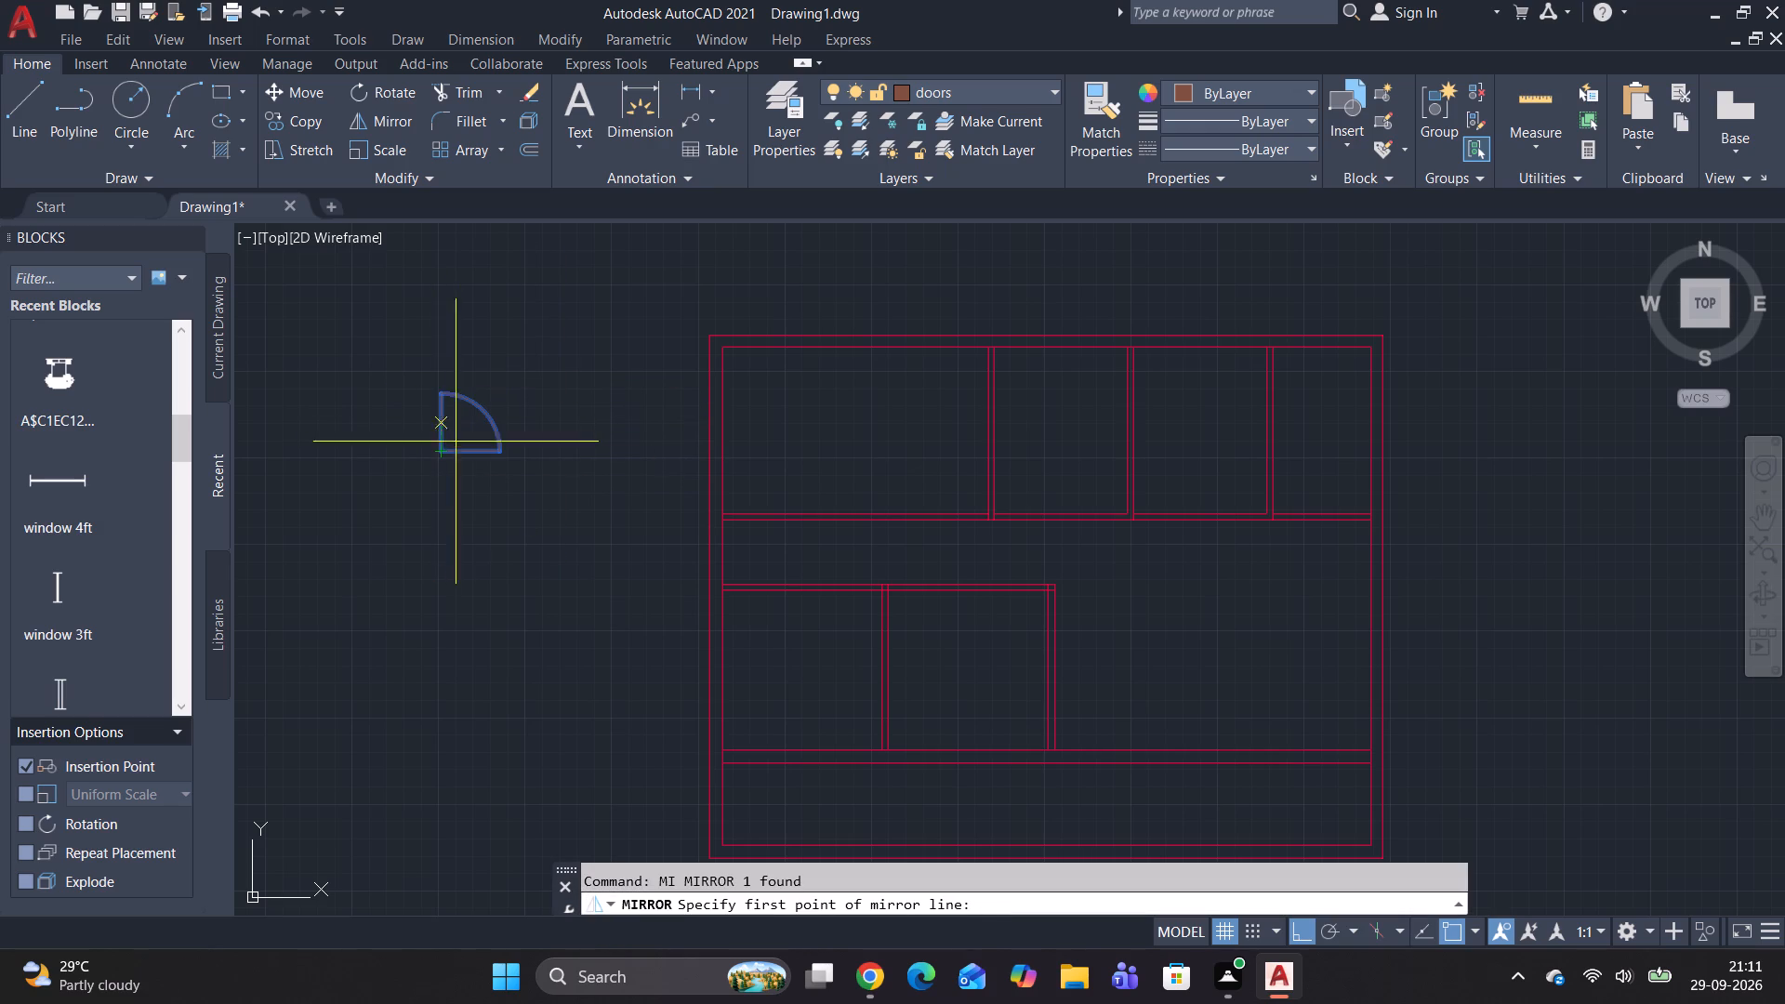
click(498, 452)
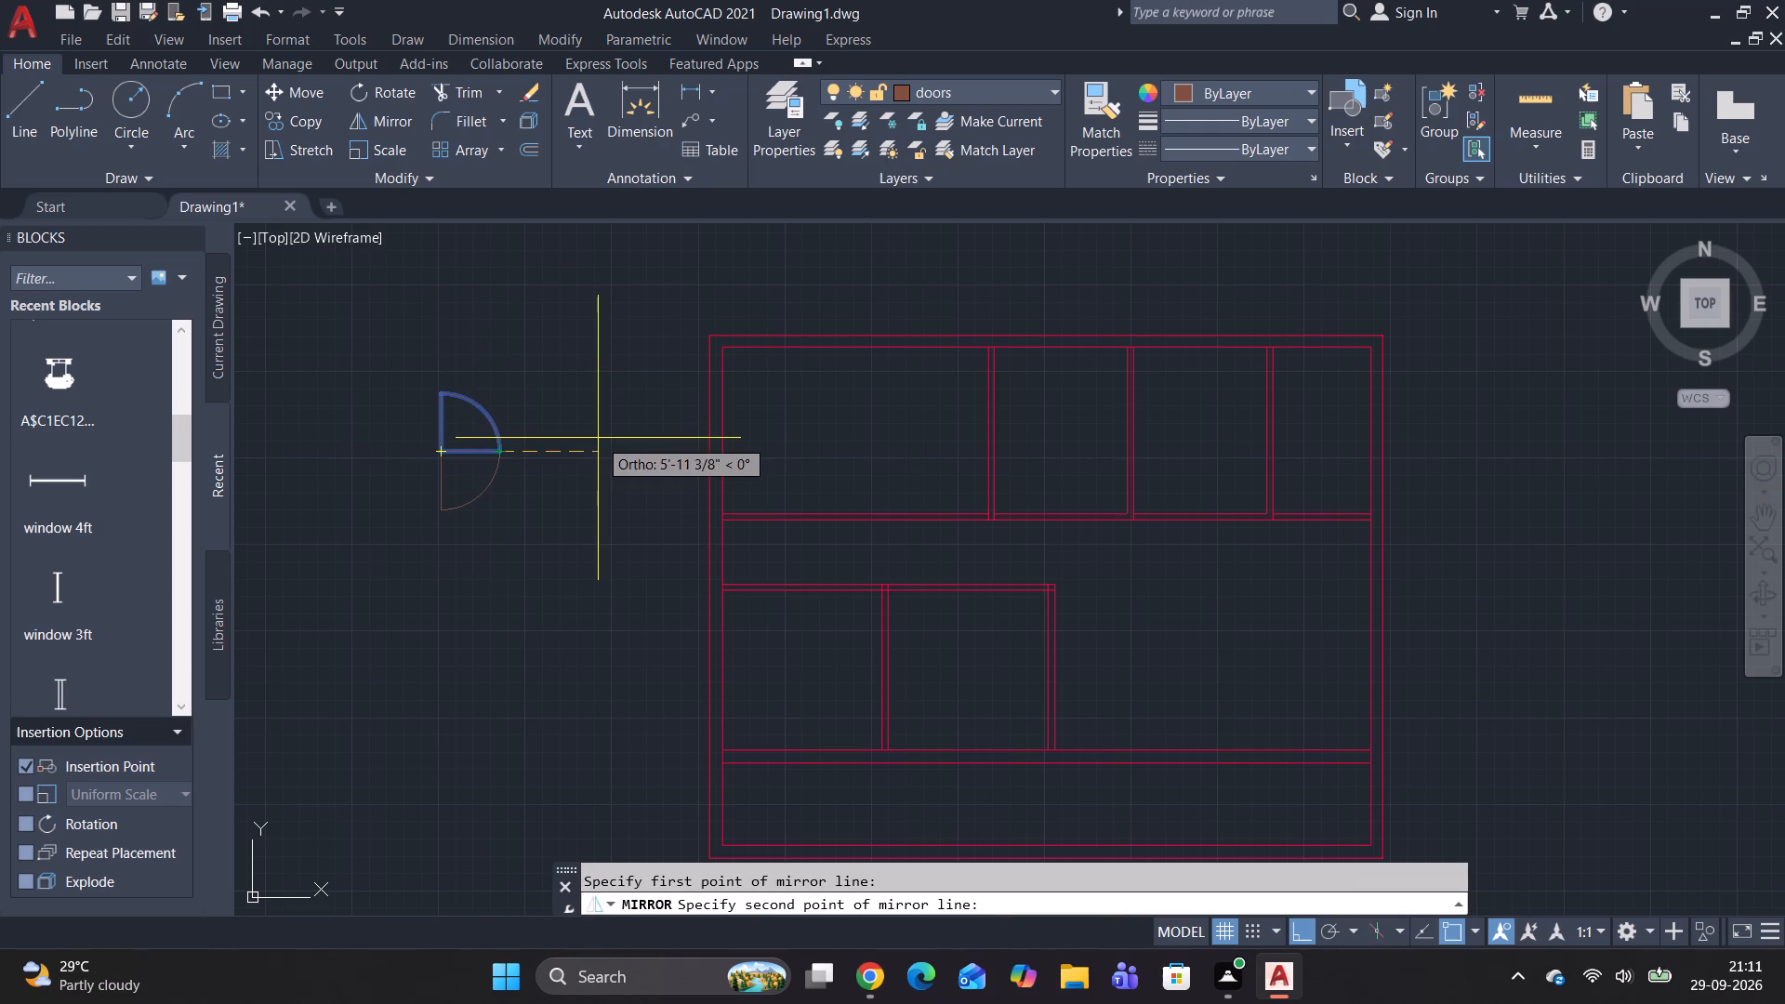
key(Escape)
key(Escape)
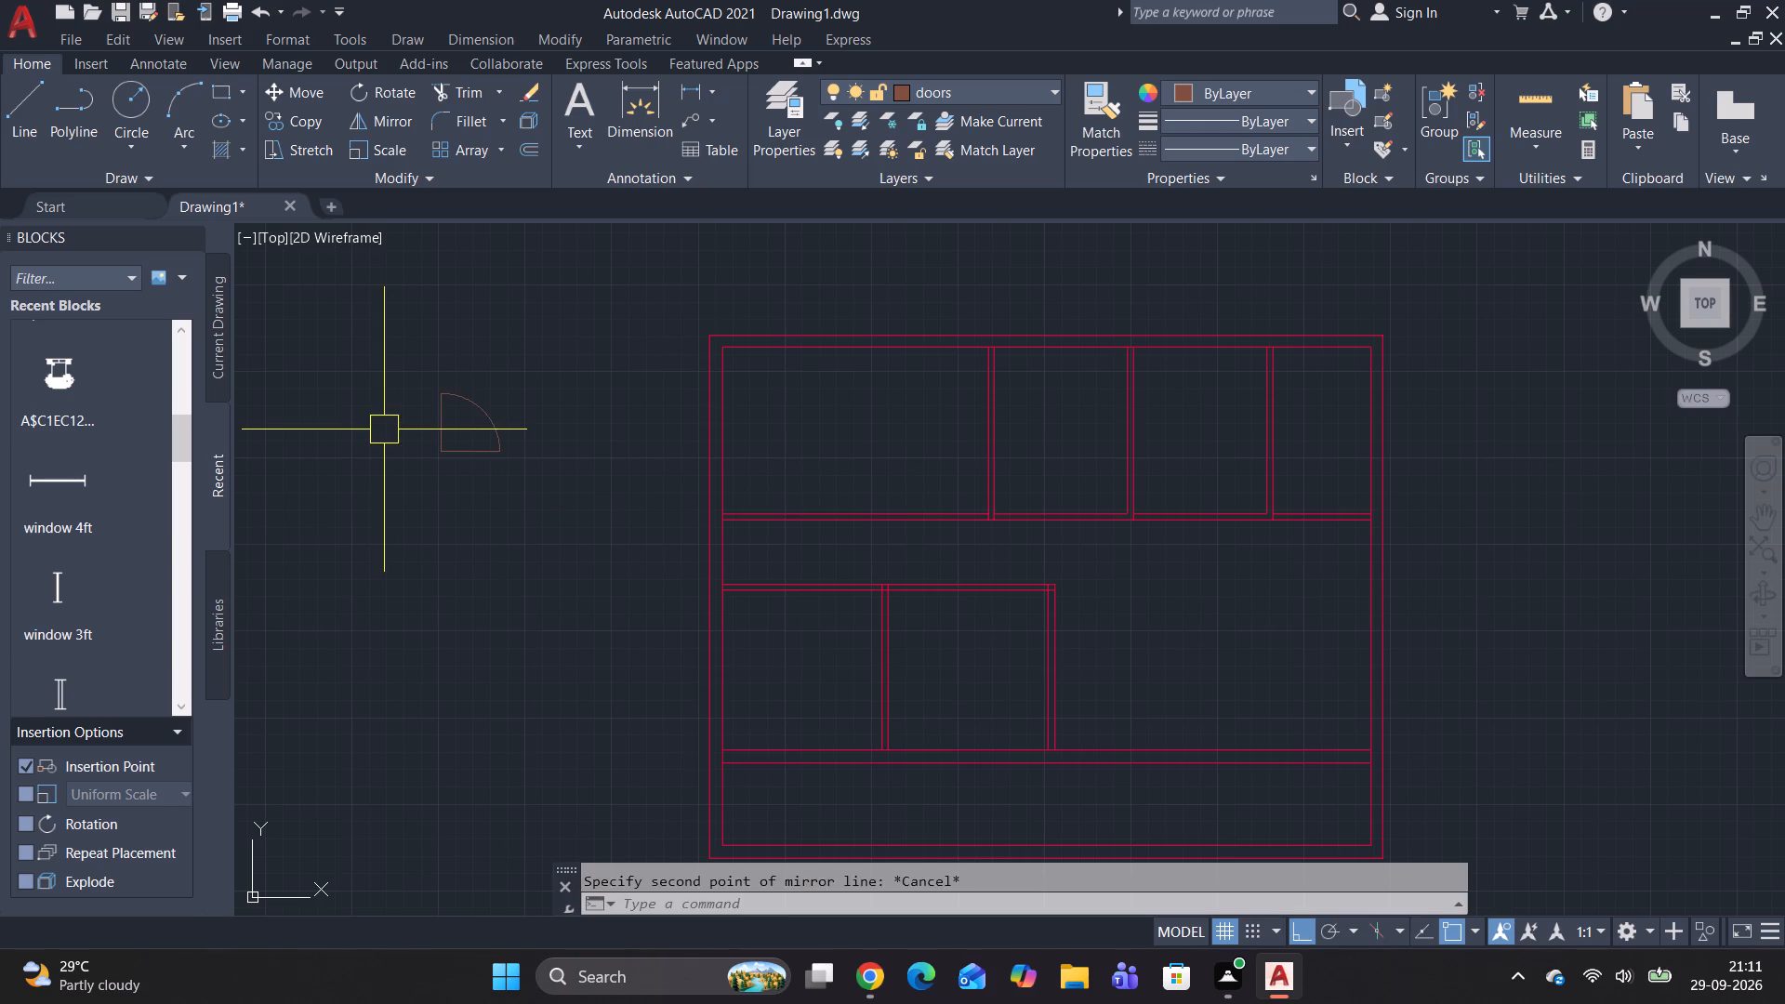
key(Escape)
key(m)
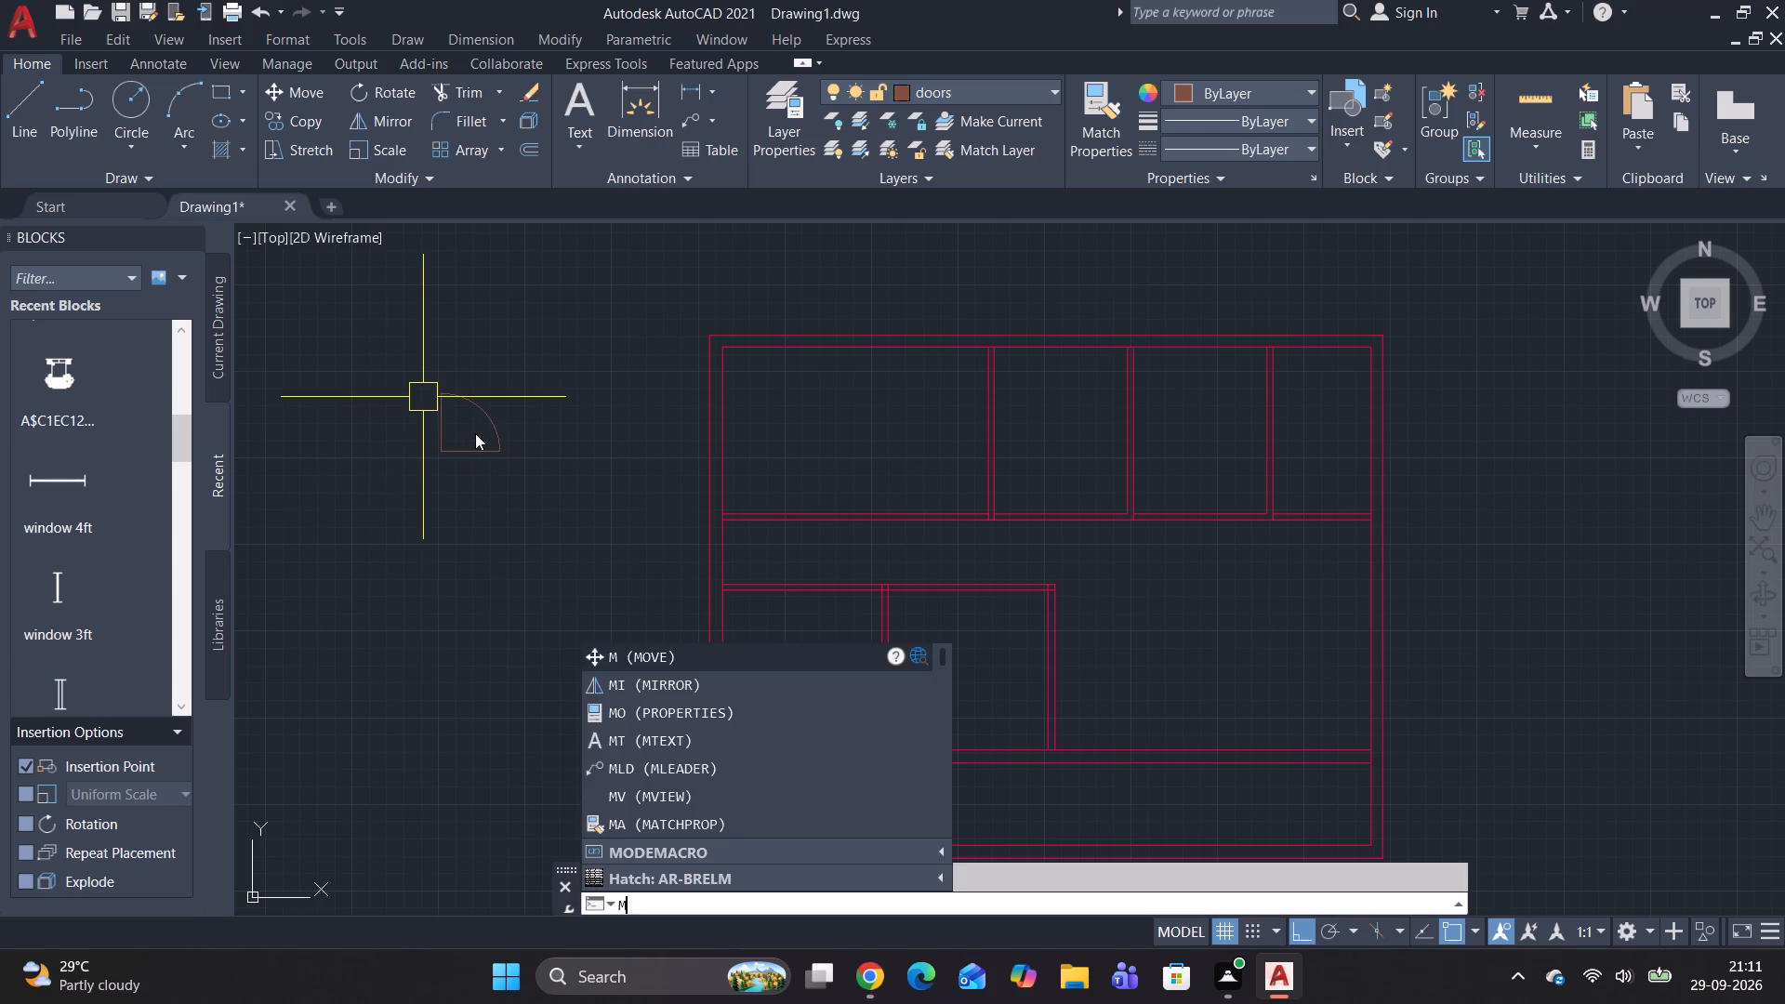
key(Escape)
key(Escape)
Mirror the door block about a vertical line through its straight upright edge, keeping the original.
click(509, 441)
text(mi)
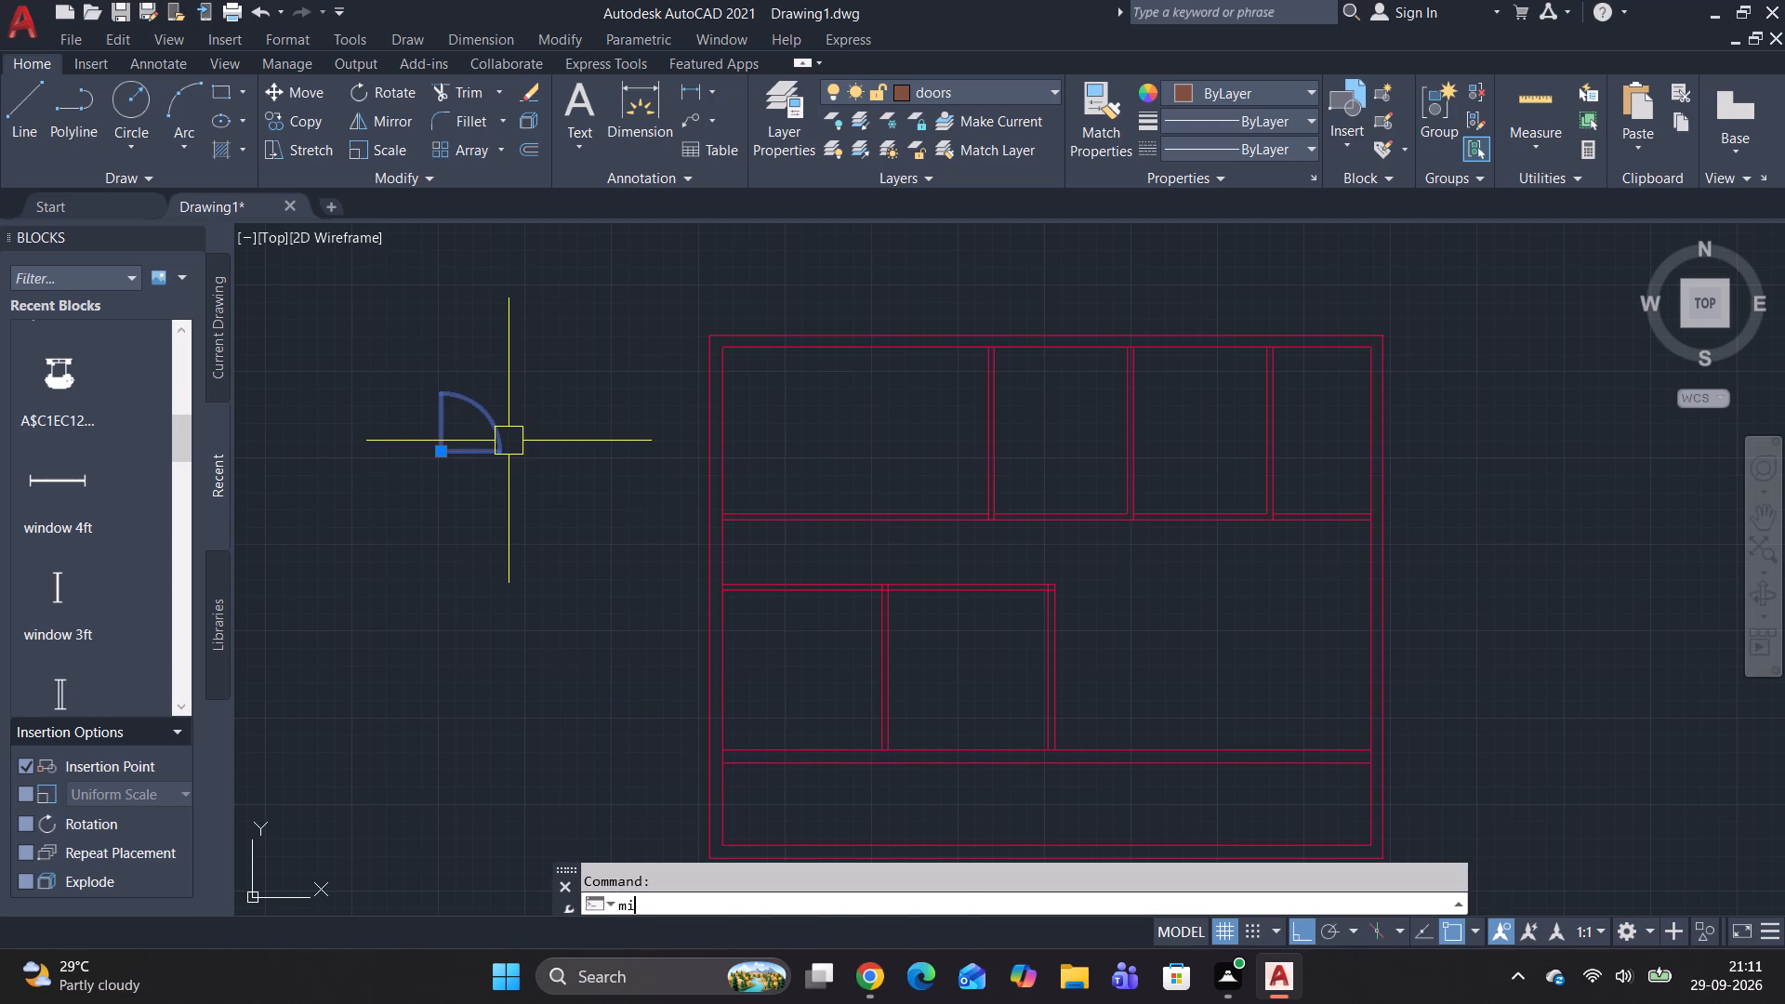
key(space)
click(442, 427)
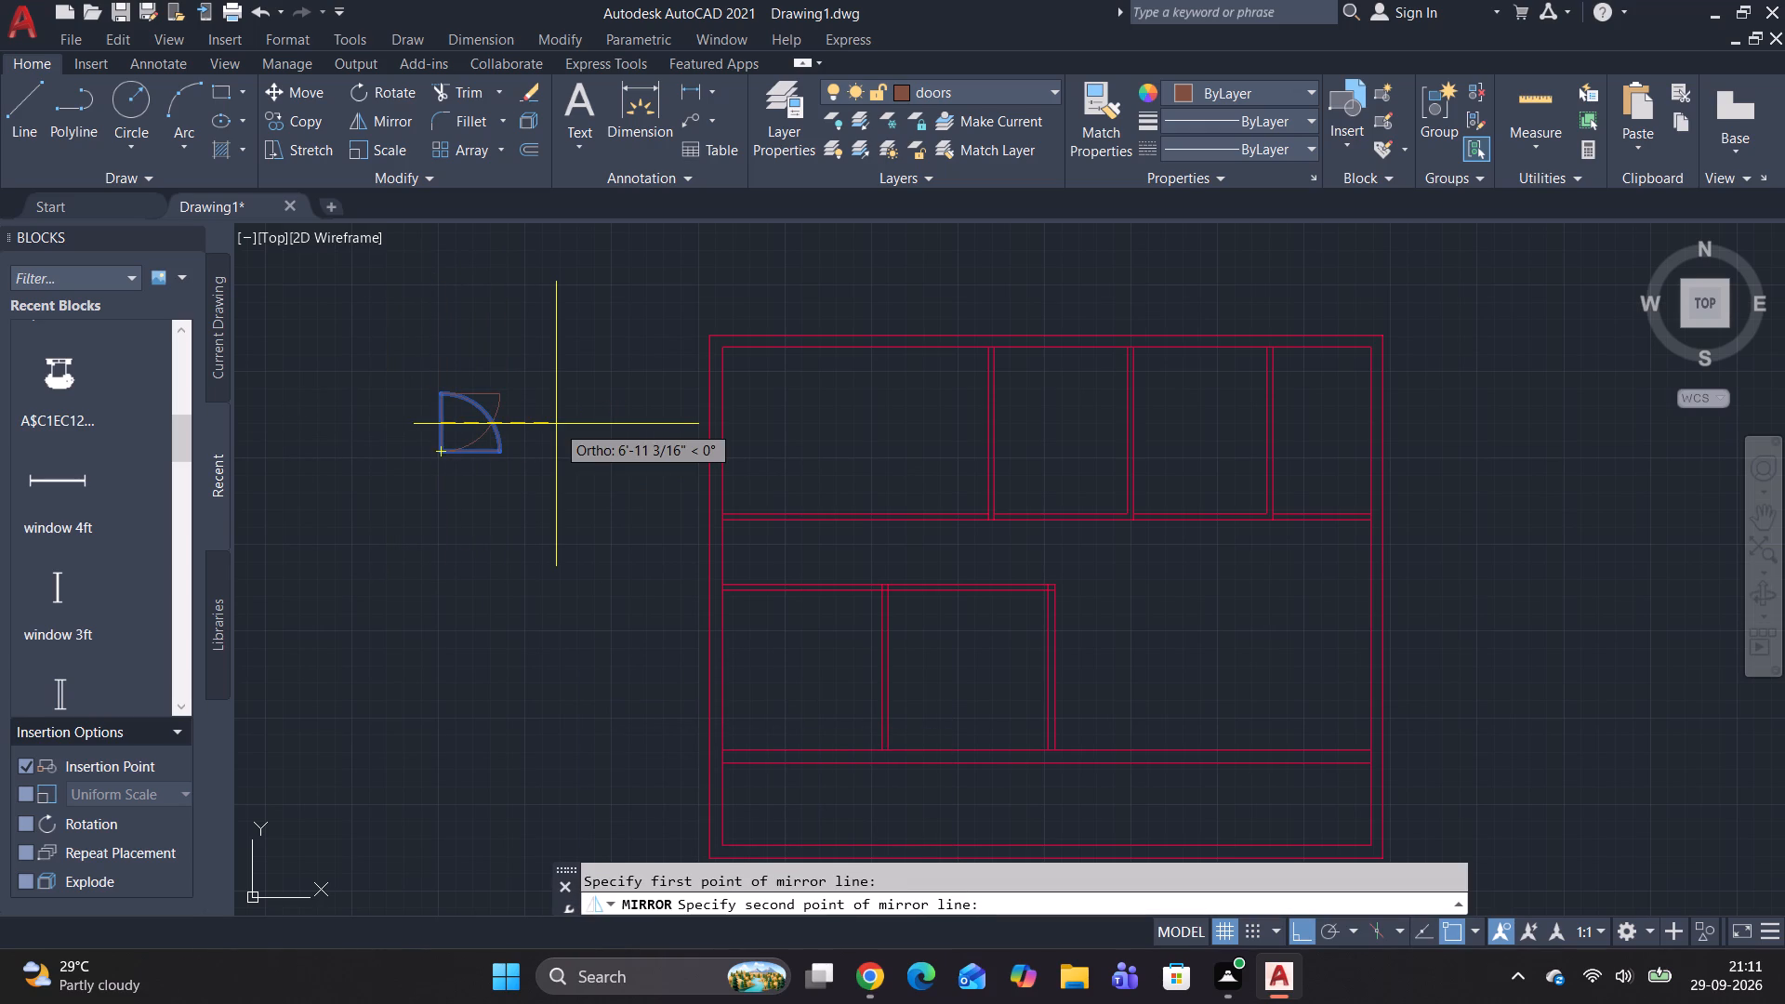
click(472, 372)
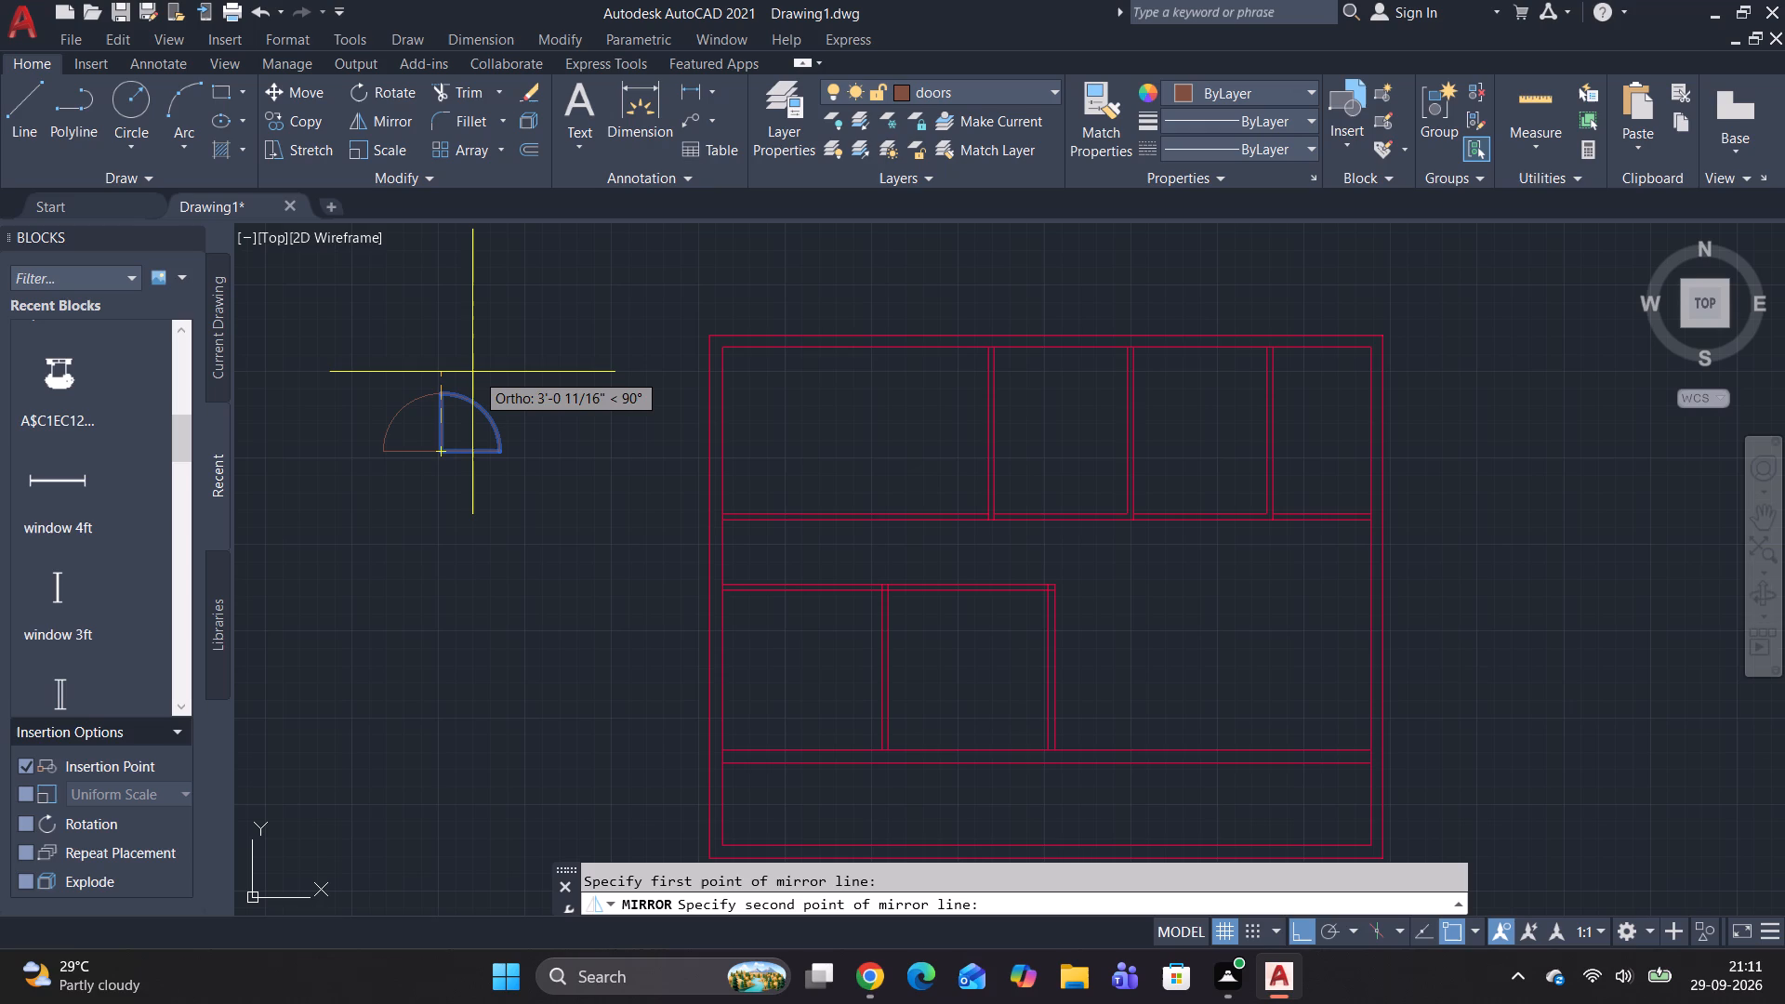
Move the original door block straight down about 6' so it sits clear below its mirrored copy.
click(476, 435)
click(473, 397)
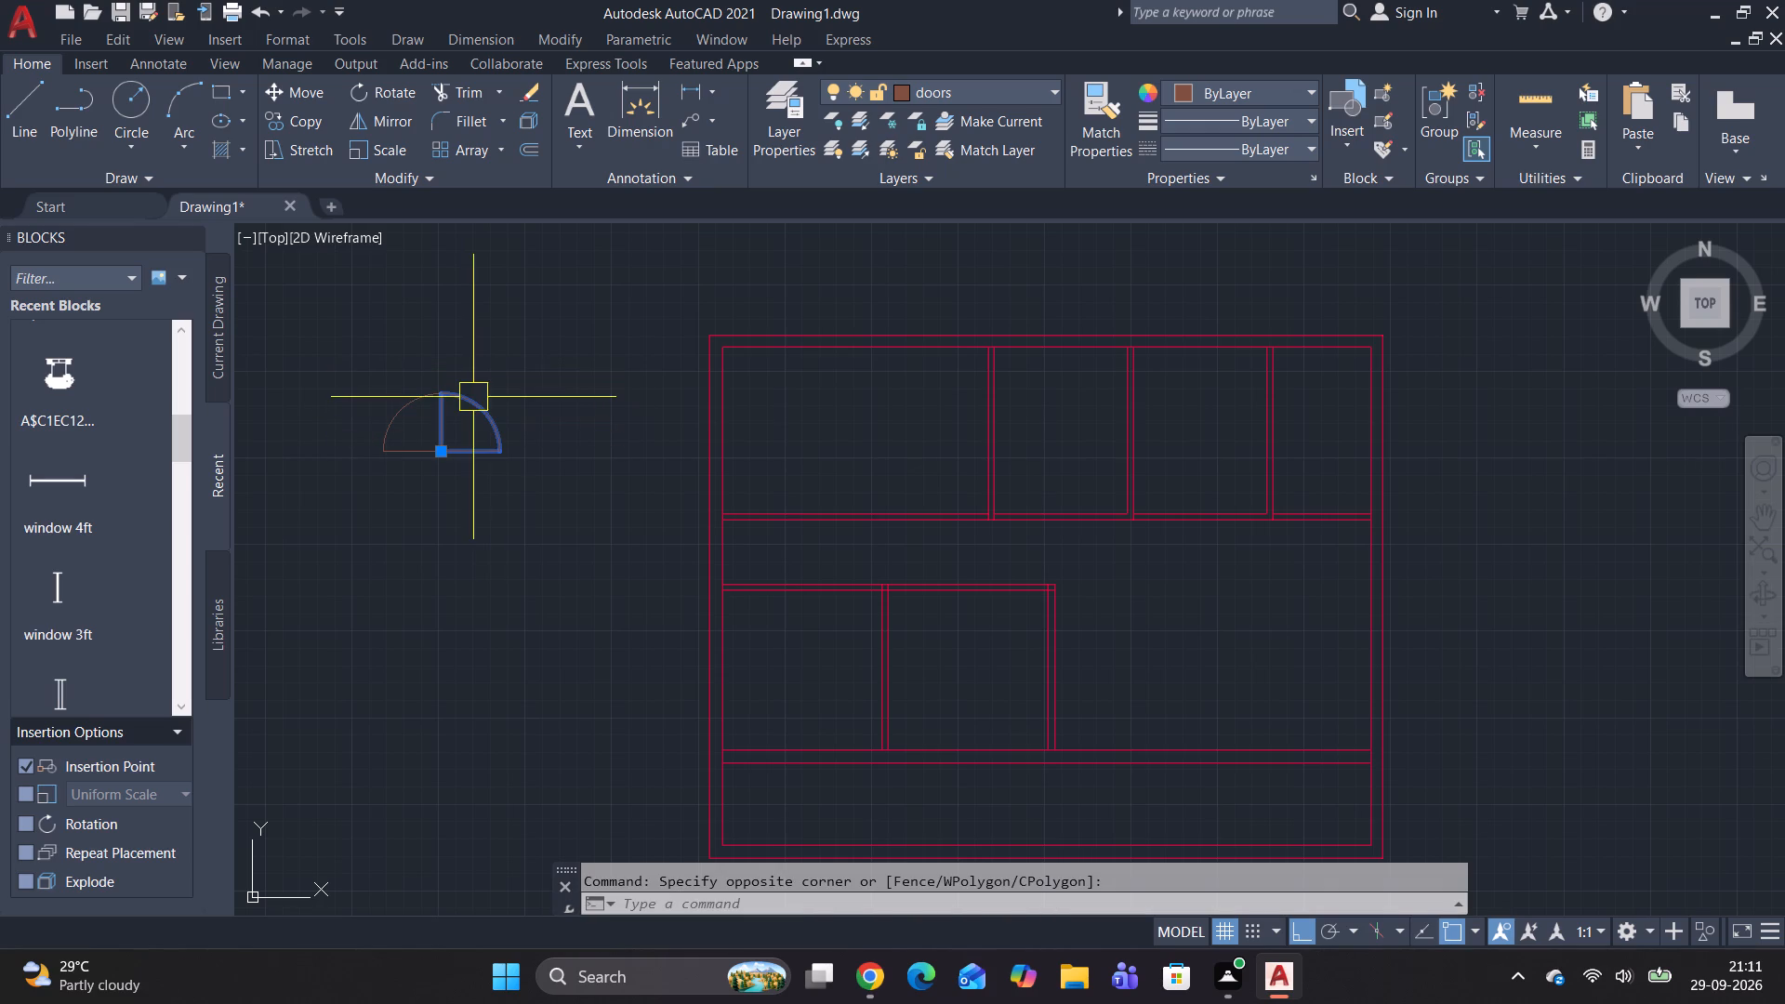
key(m)
key(space)
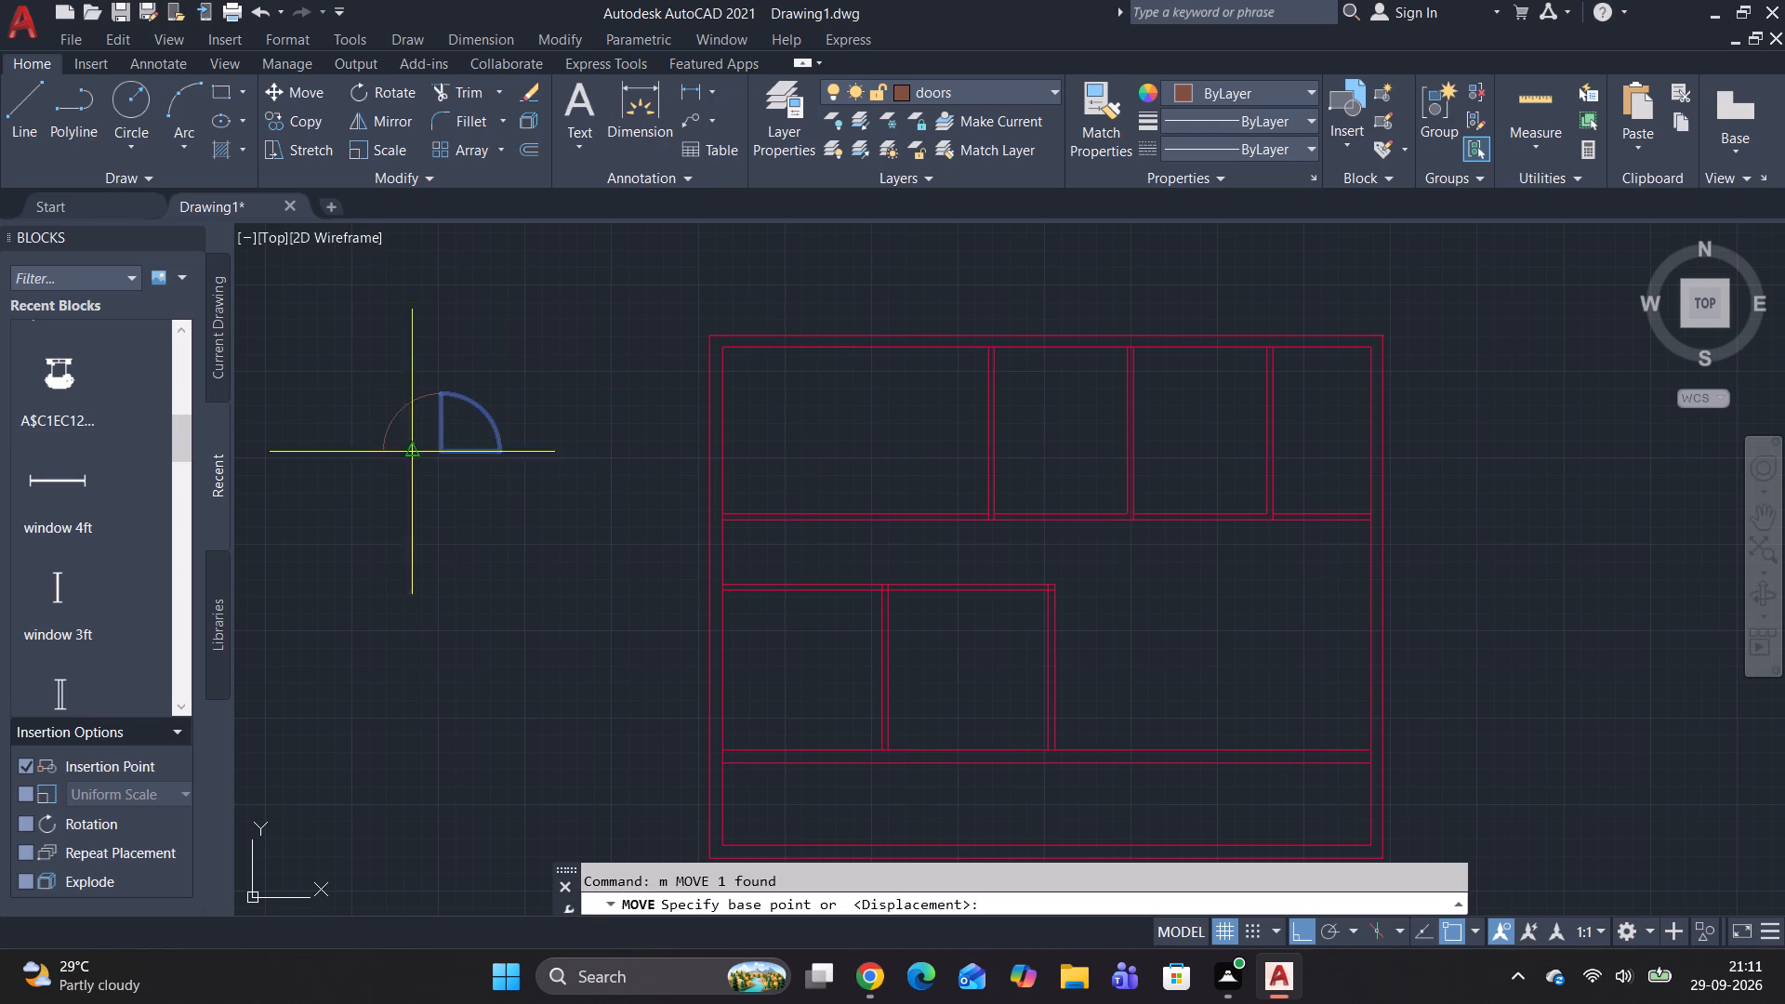
click(486, 454)
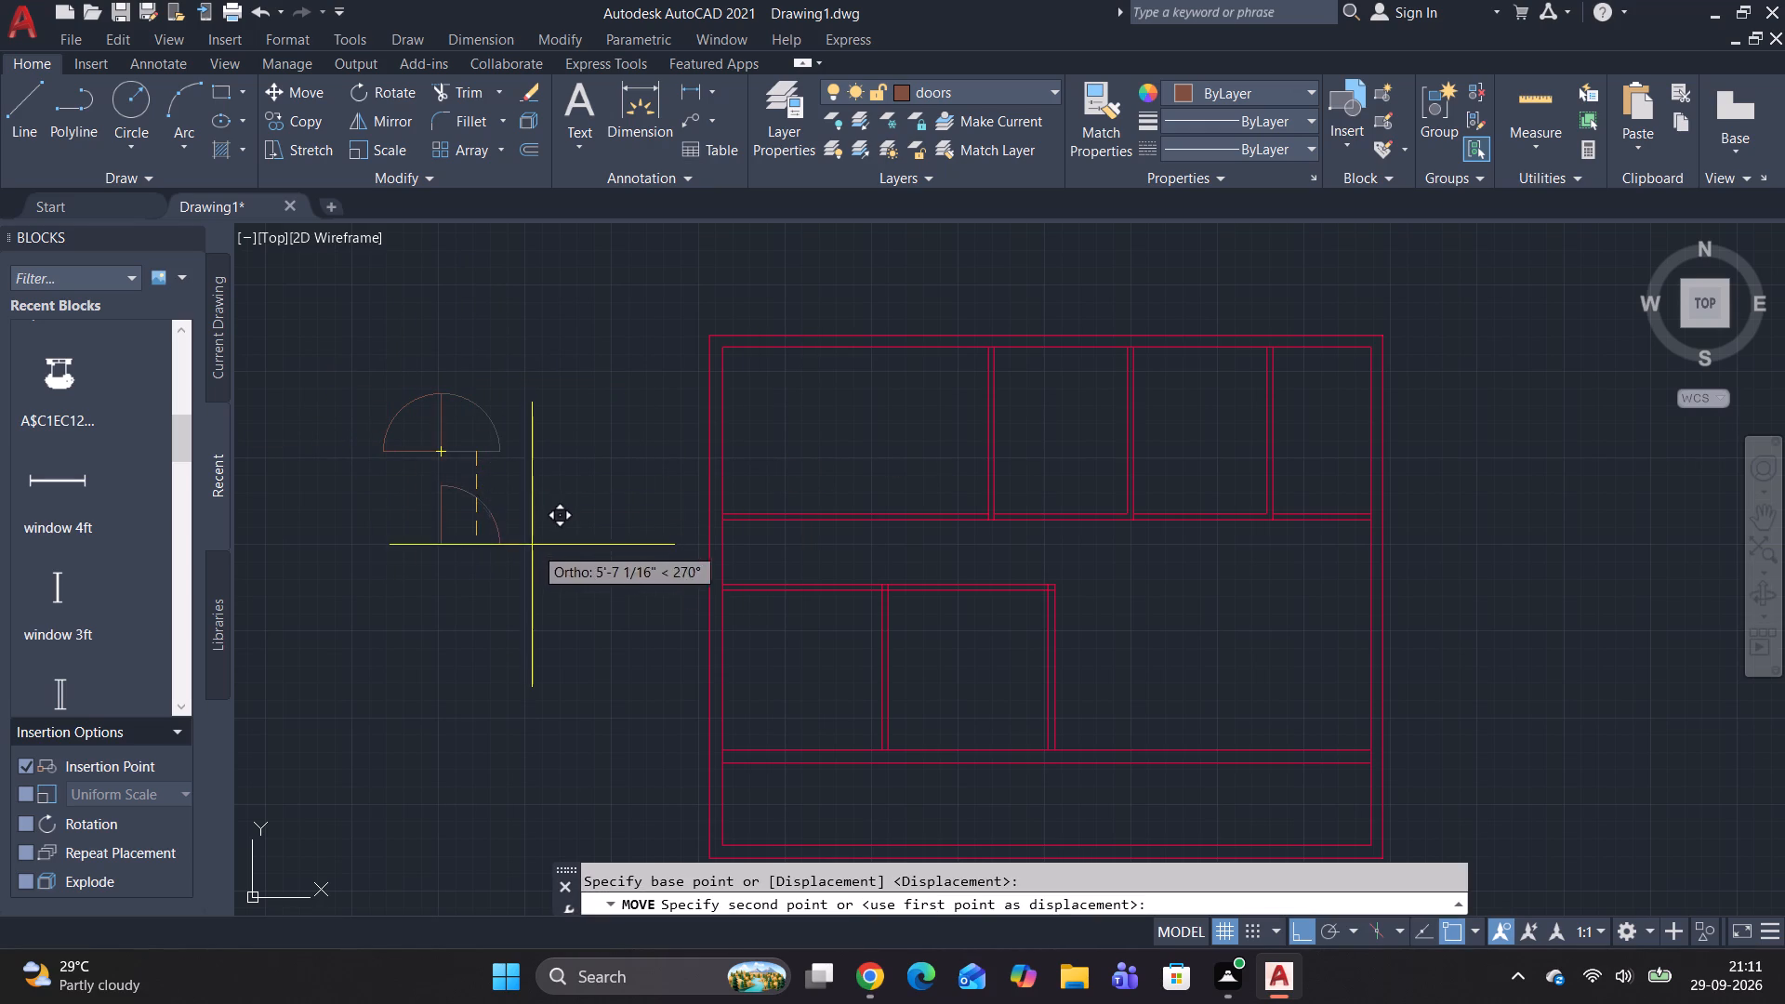
click(535, 553)
key(Escape)
key(Escape)
key(Escape)
key(Escape)
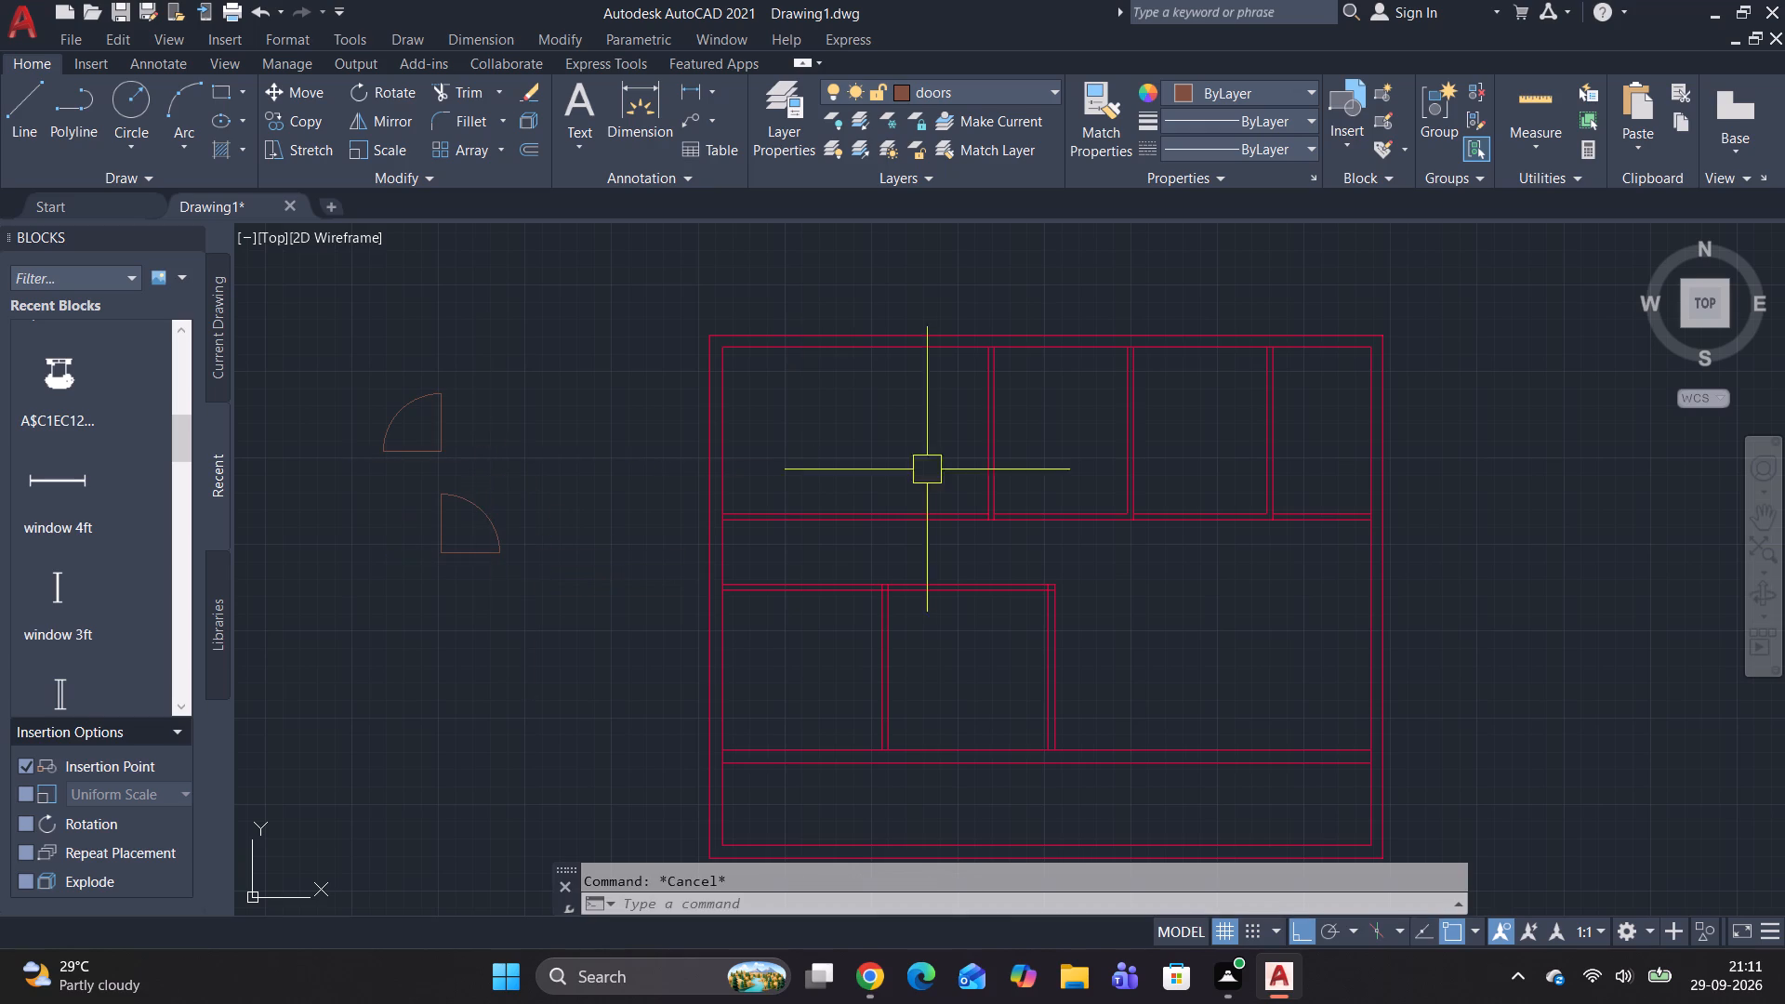
key(Escape)
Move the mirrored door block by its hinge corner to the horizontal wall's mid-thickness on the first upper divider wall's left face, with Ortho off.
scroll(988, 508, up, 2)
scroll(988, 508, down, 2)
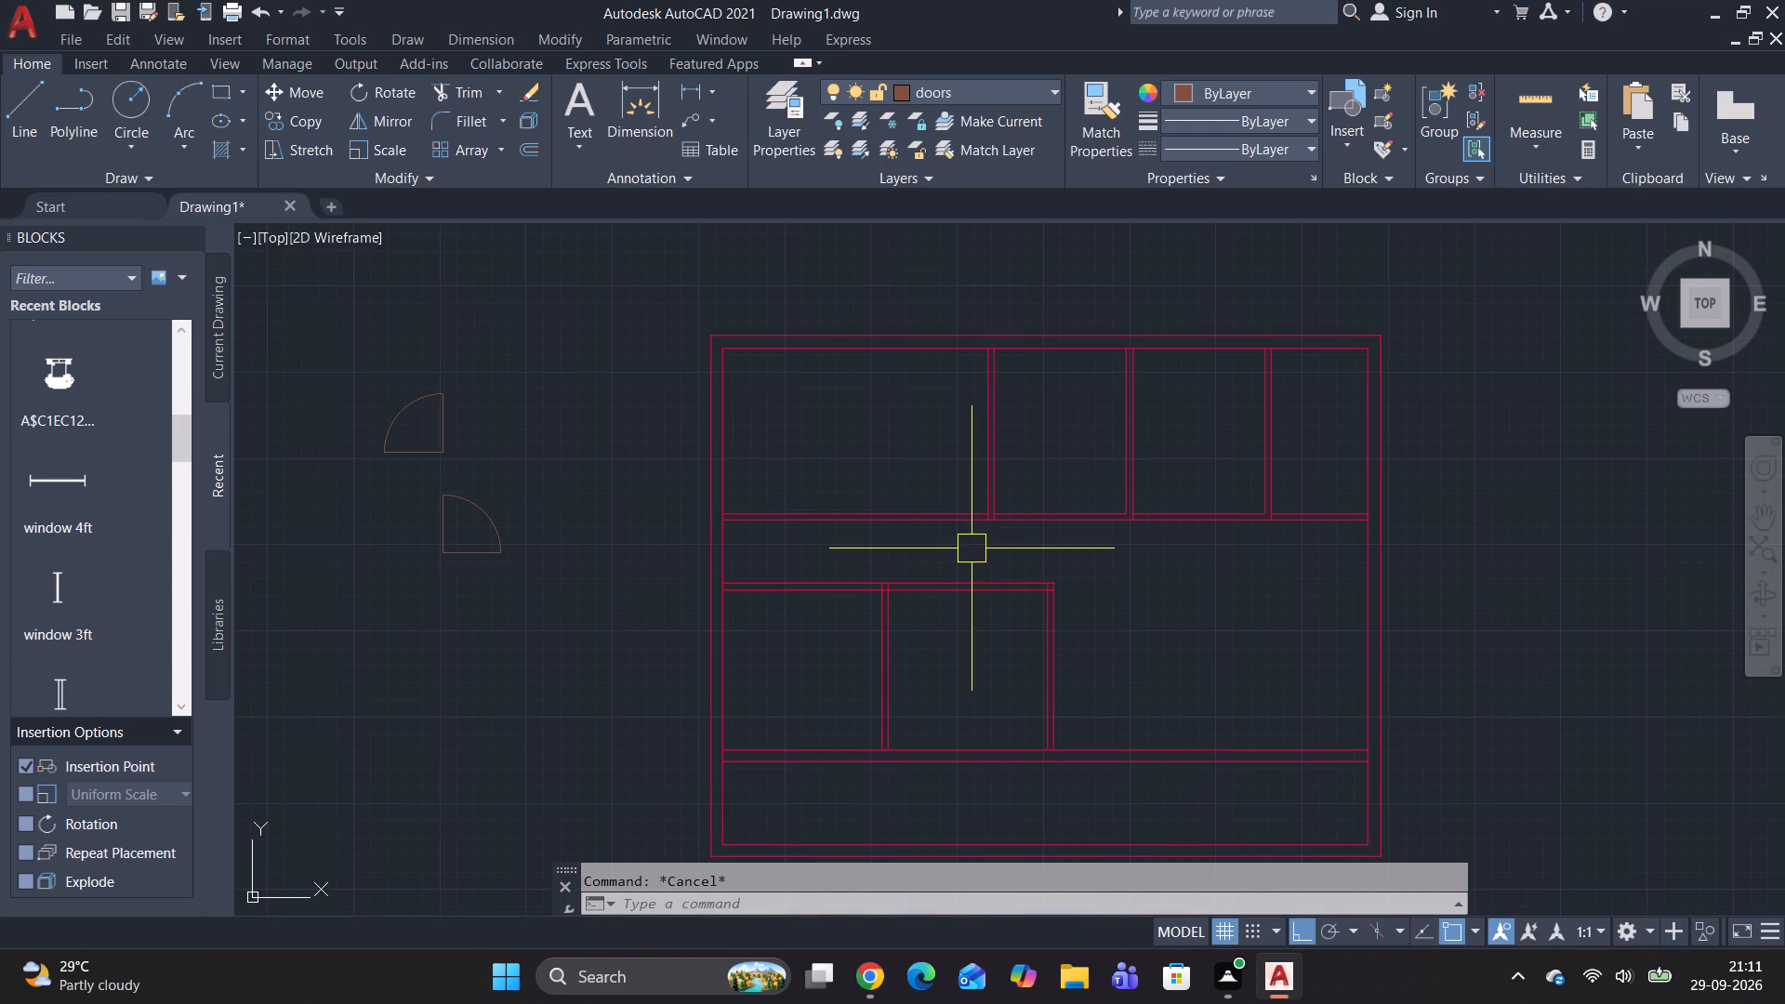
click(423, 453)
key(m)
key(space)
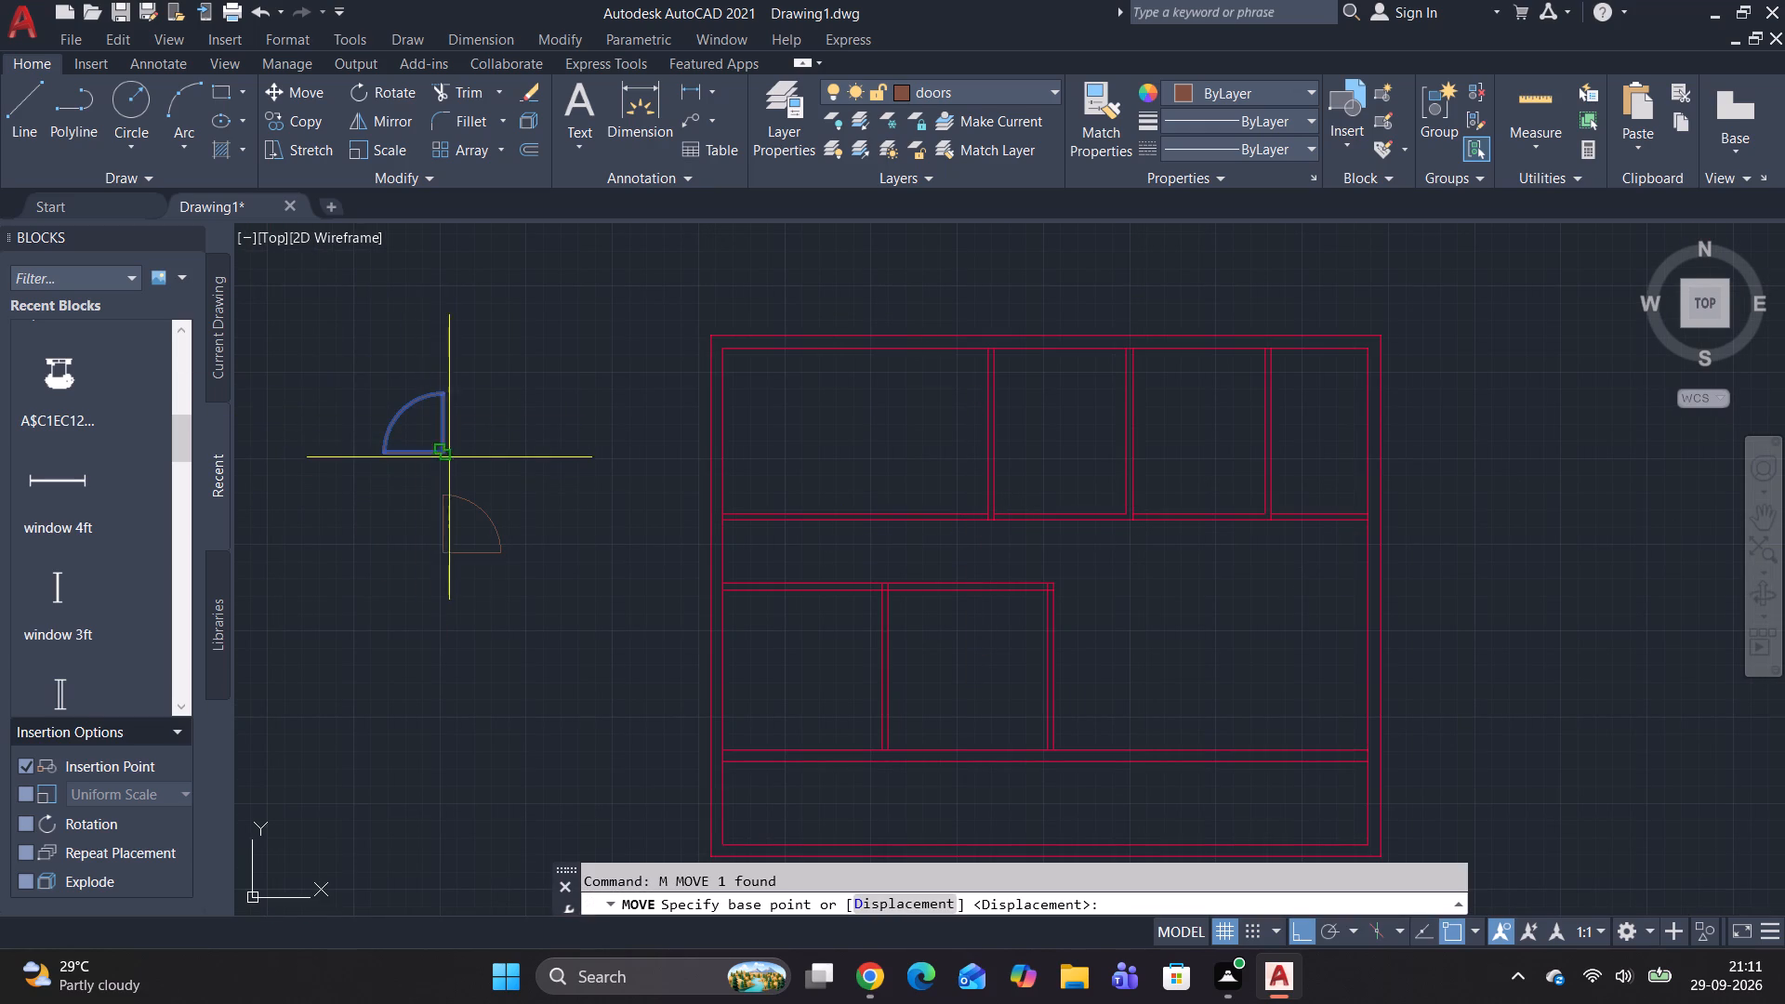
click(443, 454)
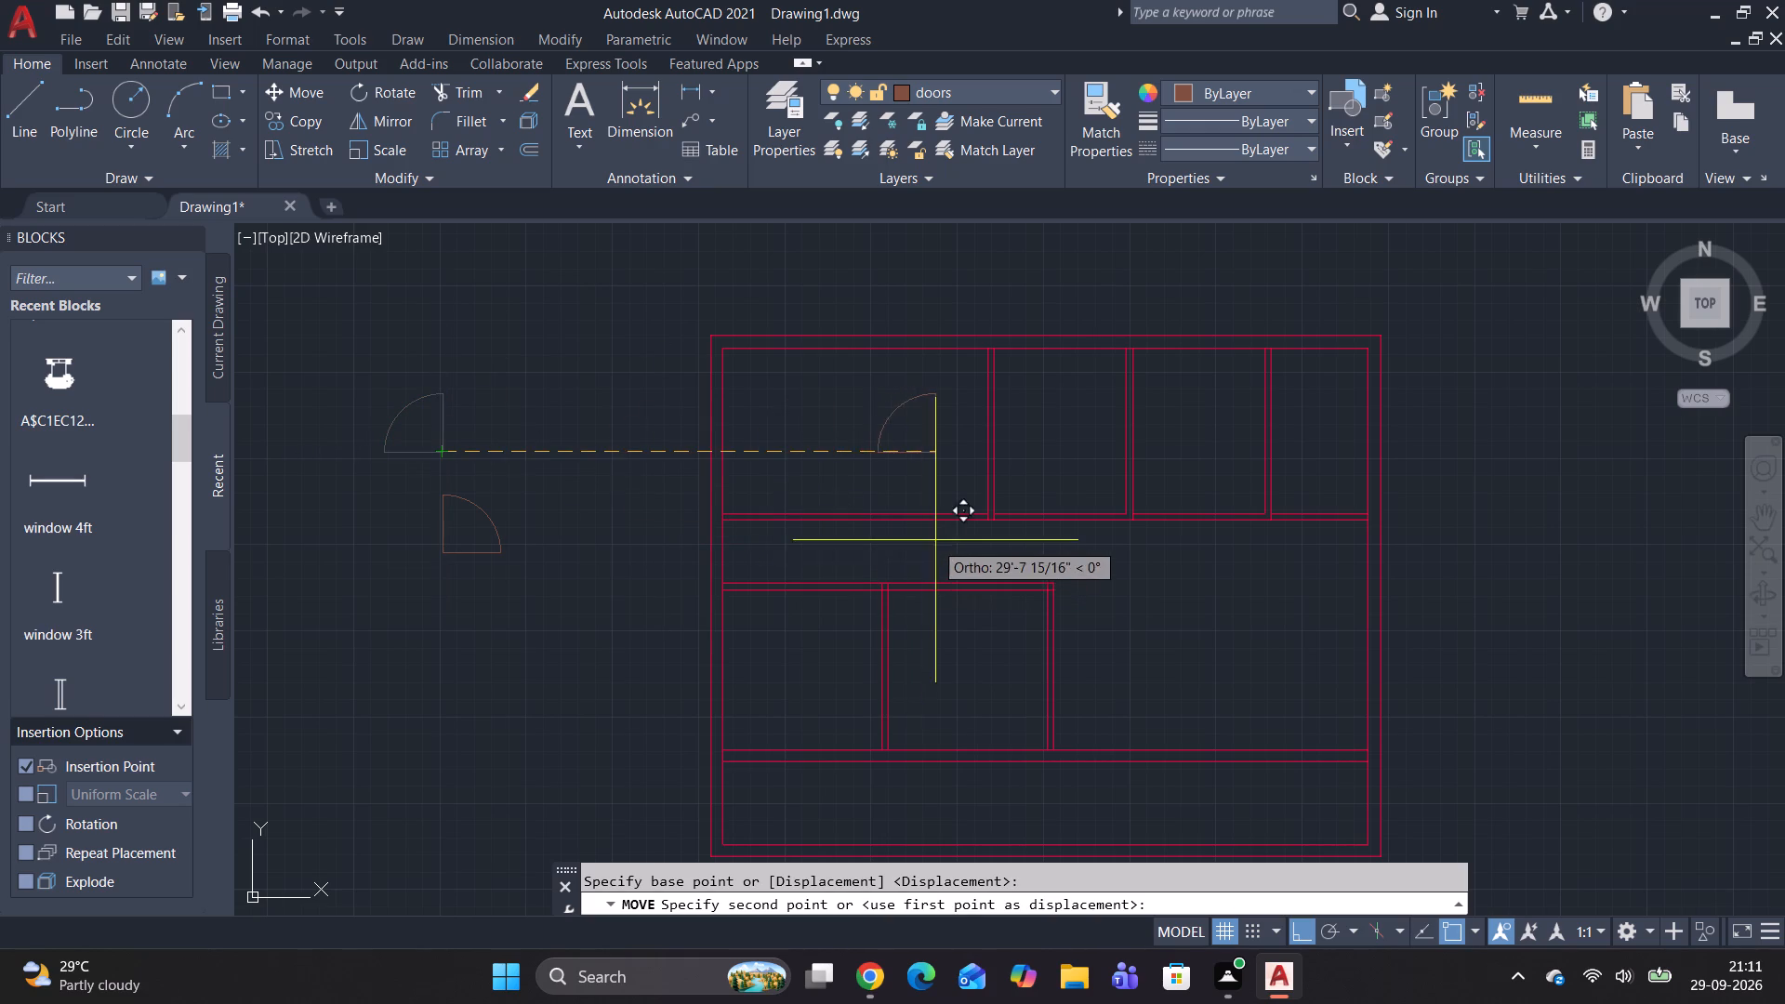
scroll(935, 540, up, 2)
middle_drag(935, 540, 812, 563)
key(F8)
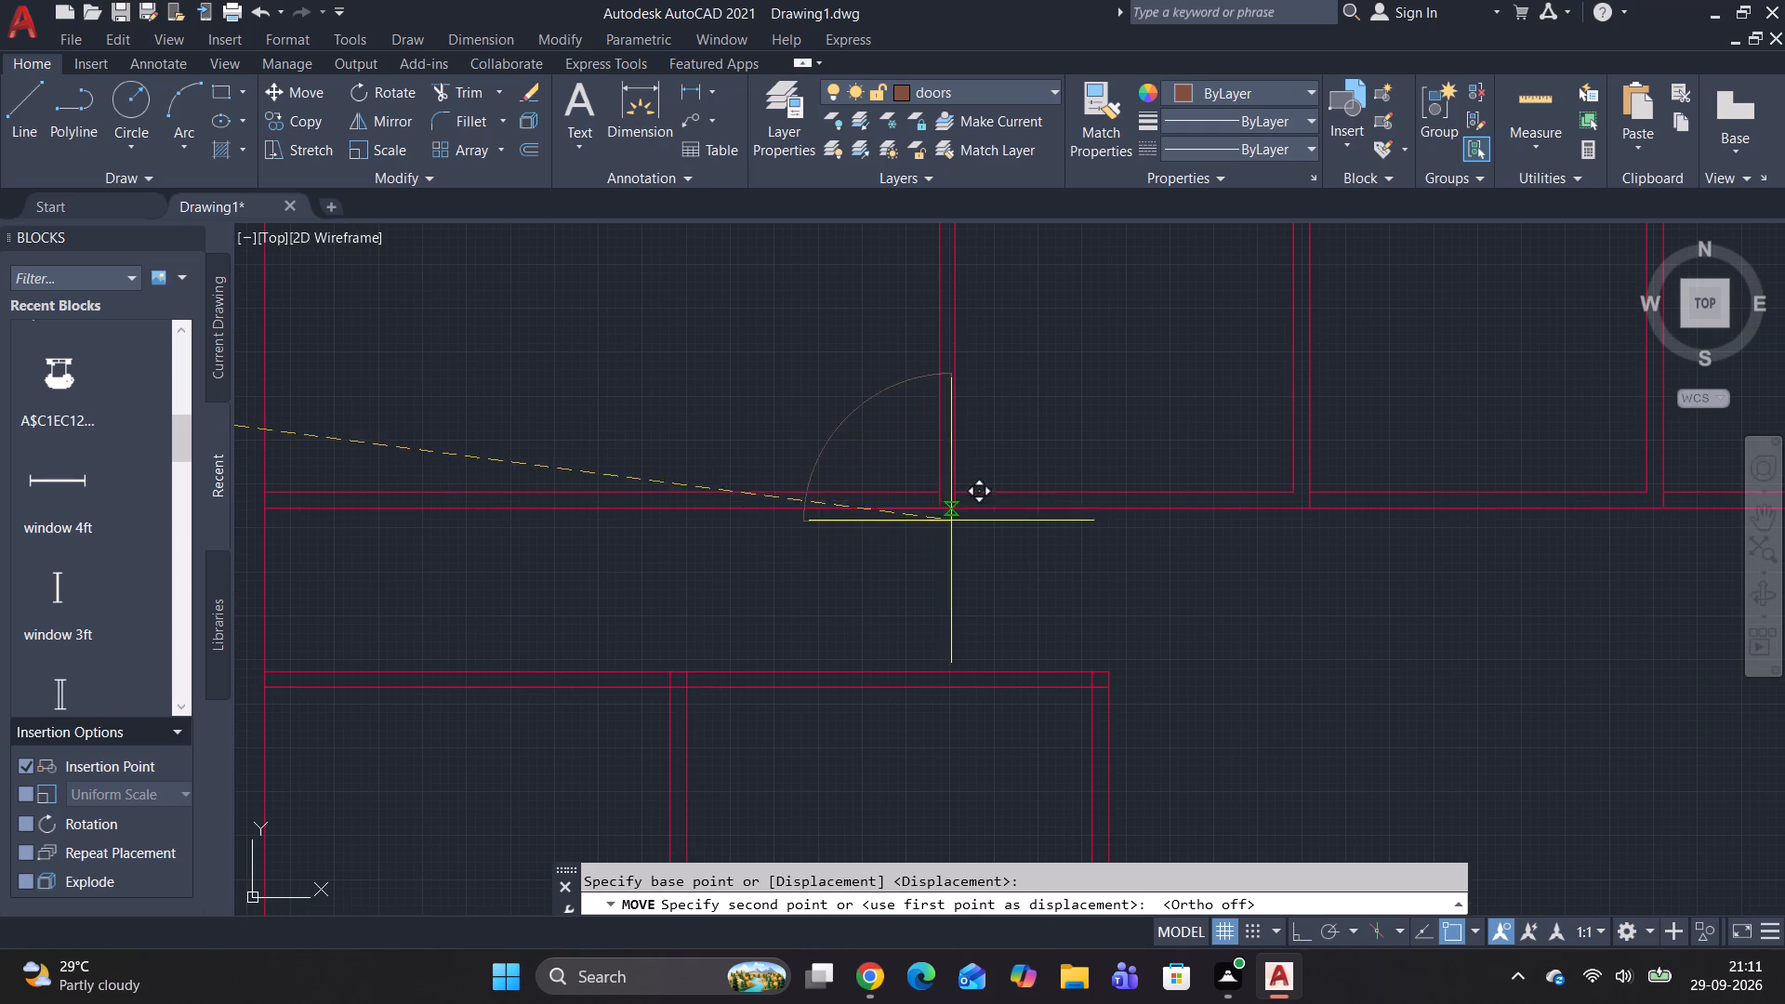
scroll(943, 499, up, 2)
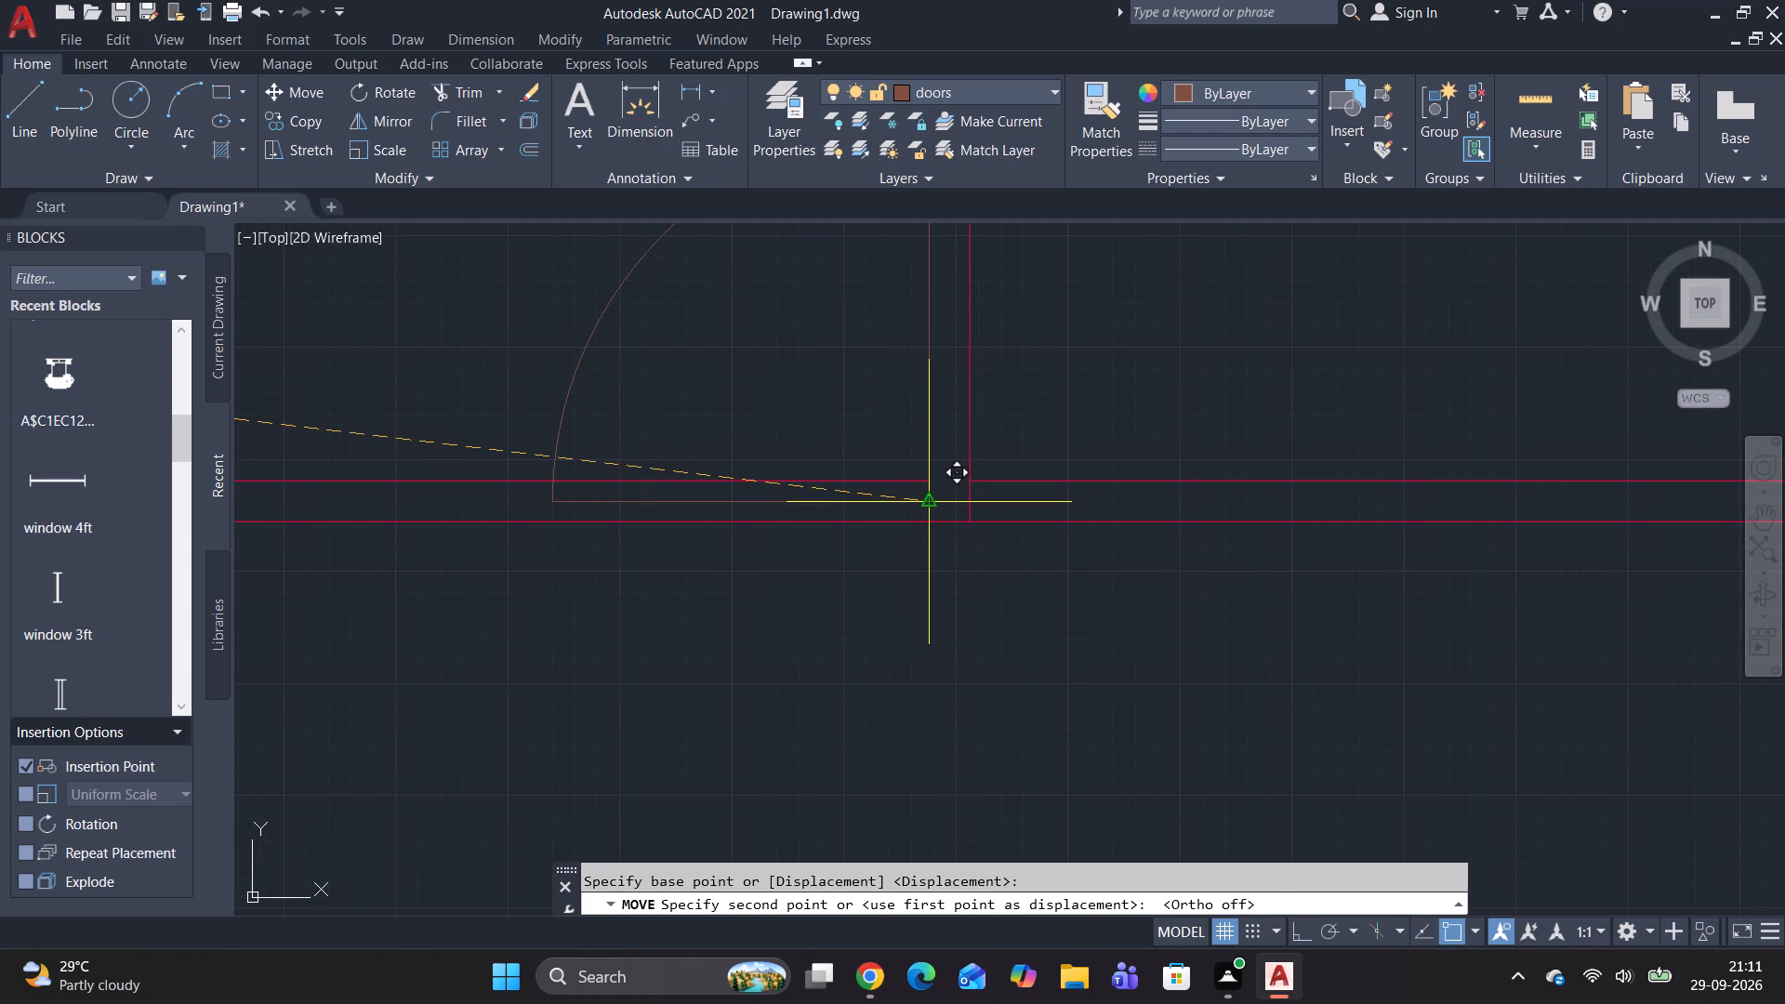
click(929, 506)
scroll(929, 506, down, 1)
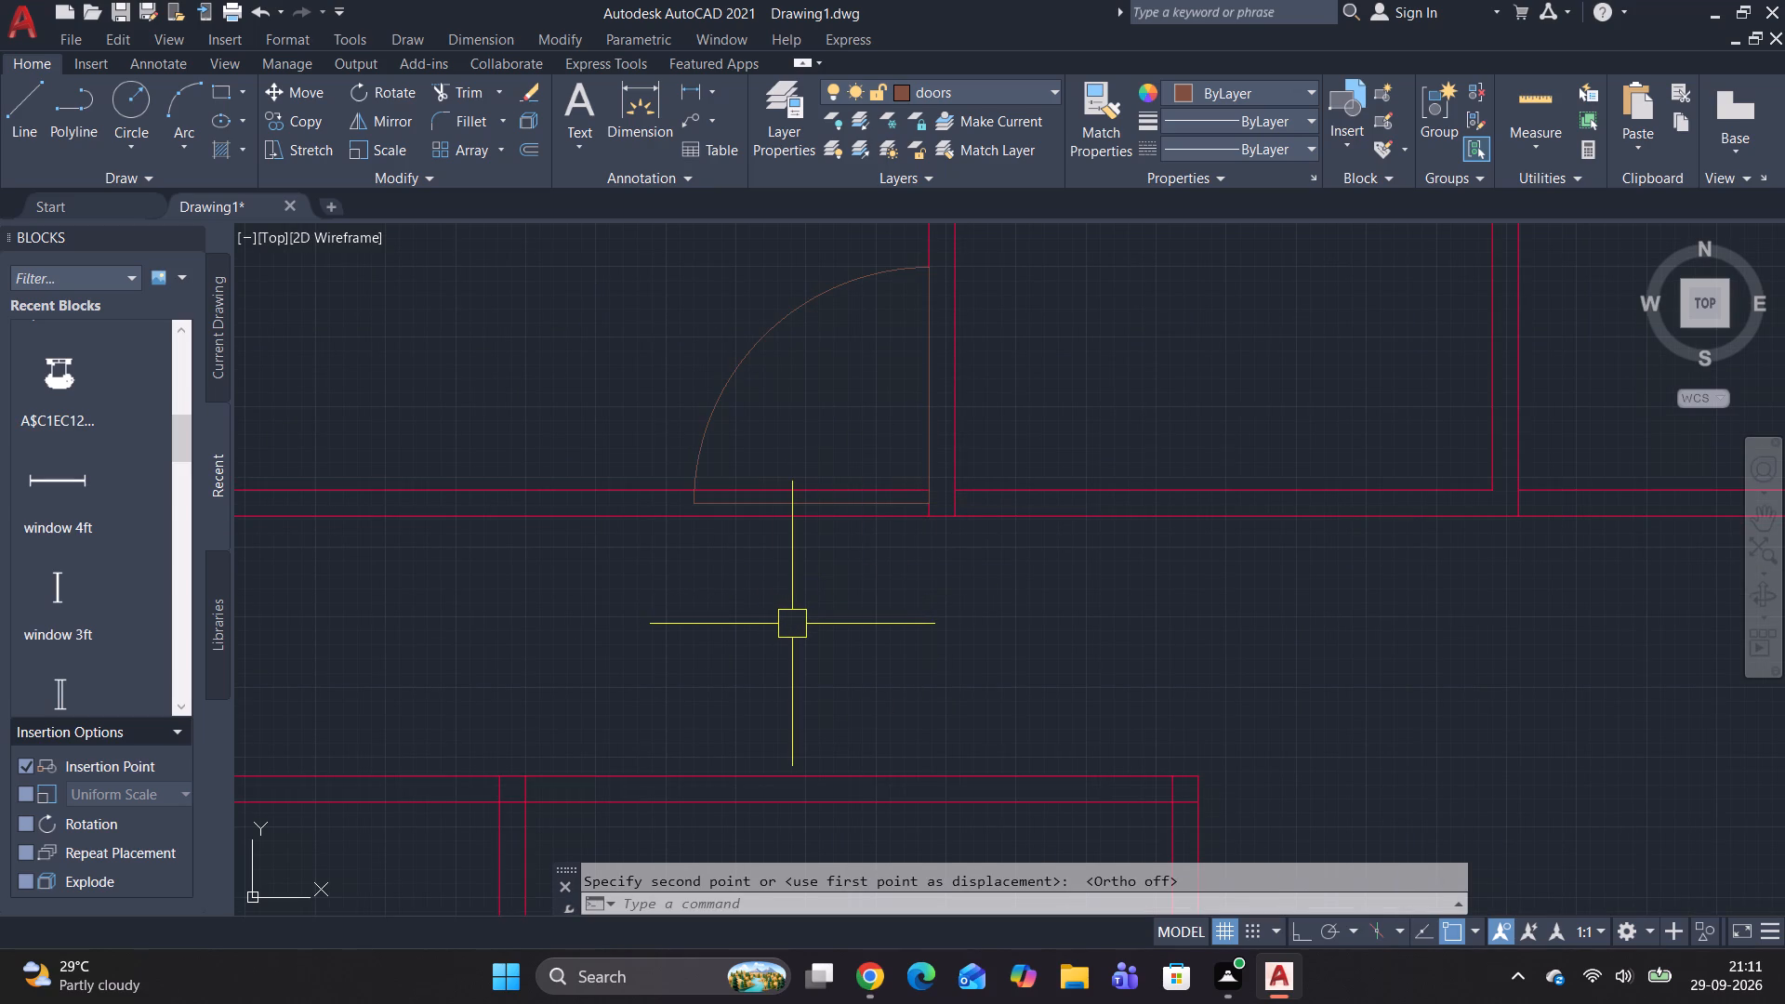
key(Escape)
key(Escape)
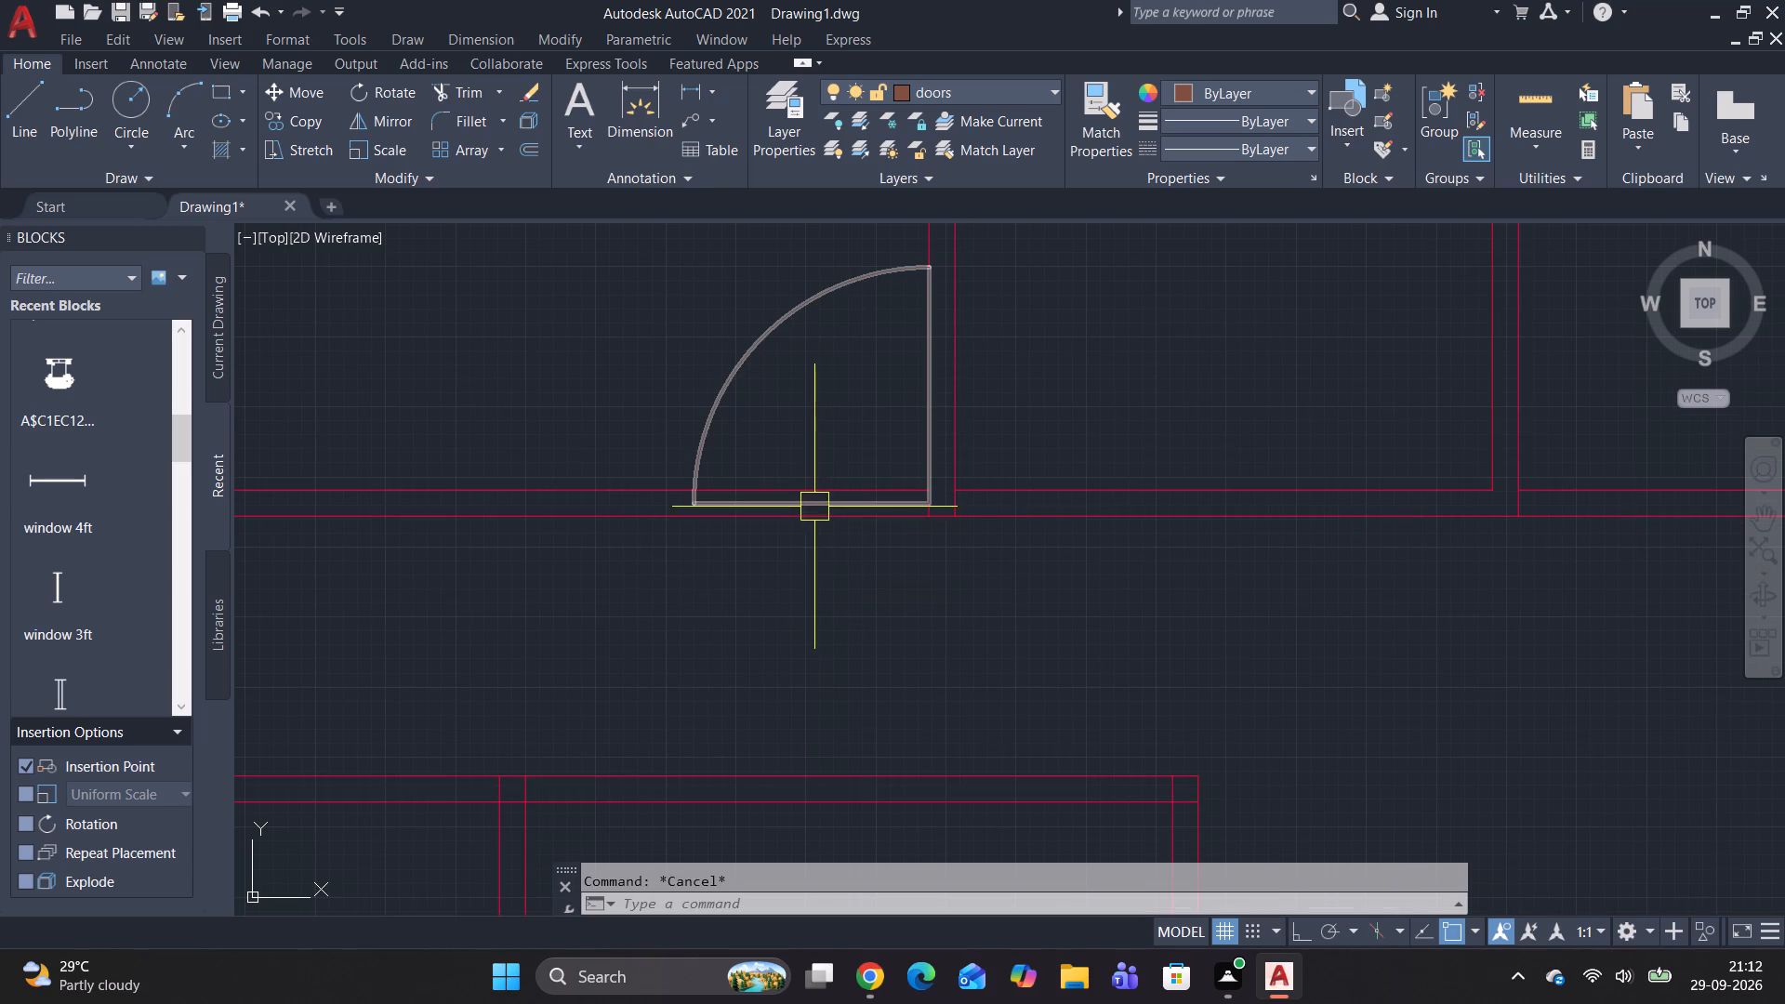
Move the mirrored door block off the wall into the open area of the upper-left room.
click(815, 491)
text(m)
key(space)
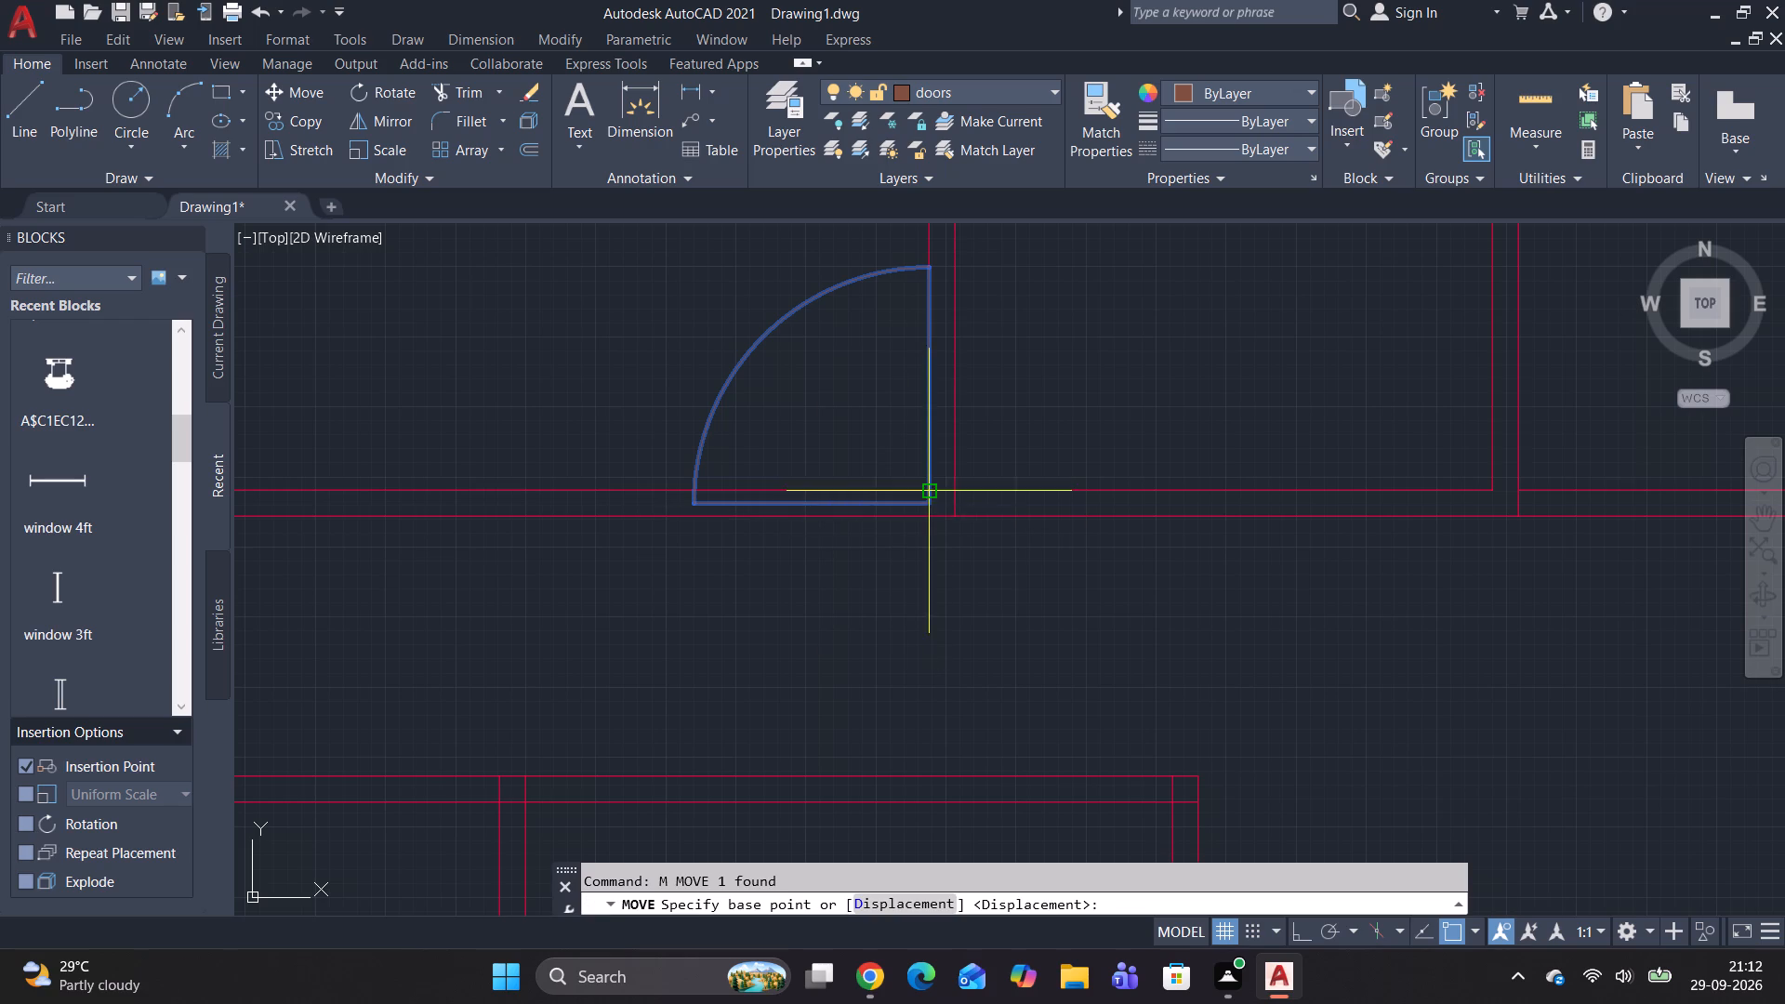
click(926, 506)
click(752, 422)
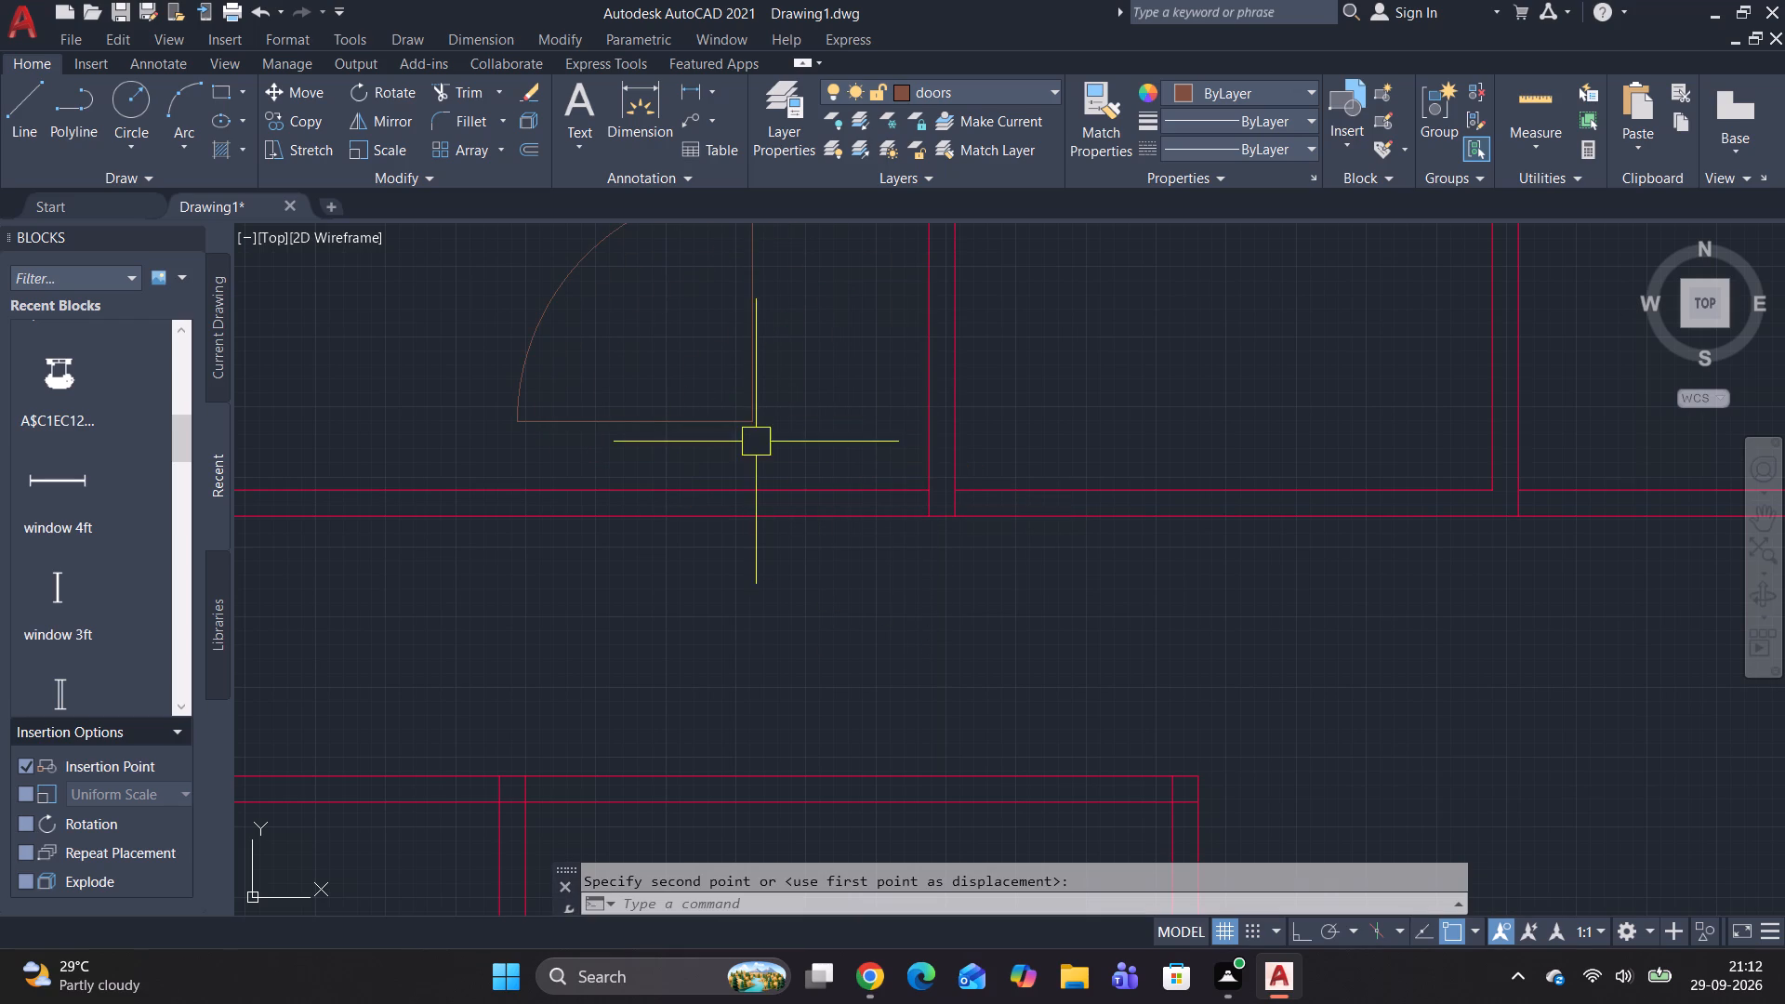
key(Escape)
key(Escape)
key(Escape)
On the walls layer, draw a line 4" left from the first upper divider's left-face corner, then down across the horizontal wall, with Ortho on.
scroll(918, 509, down, 1)
middle_drag(918, 509, 720, 460)
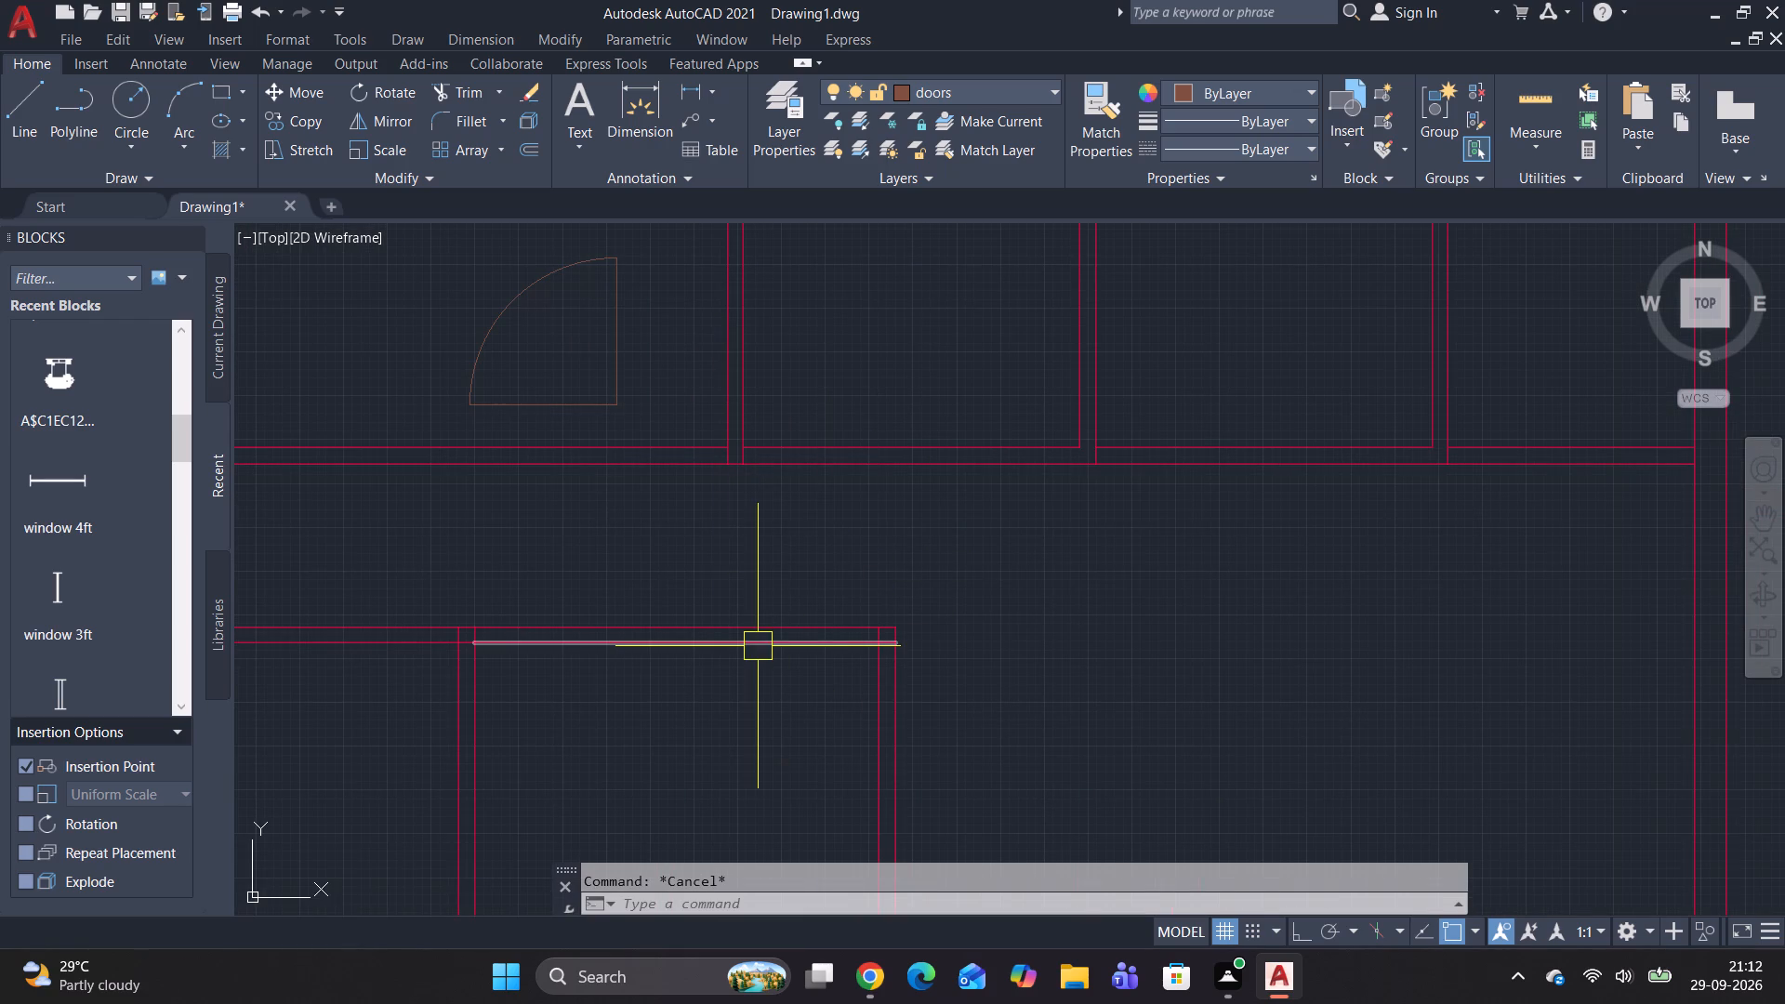
text(l)
key(space)
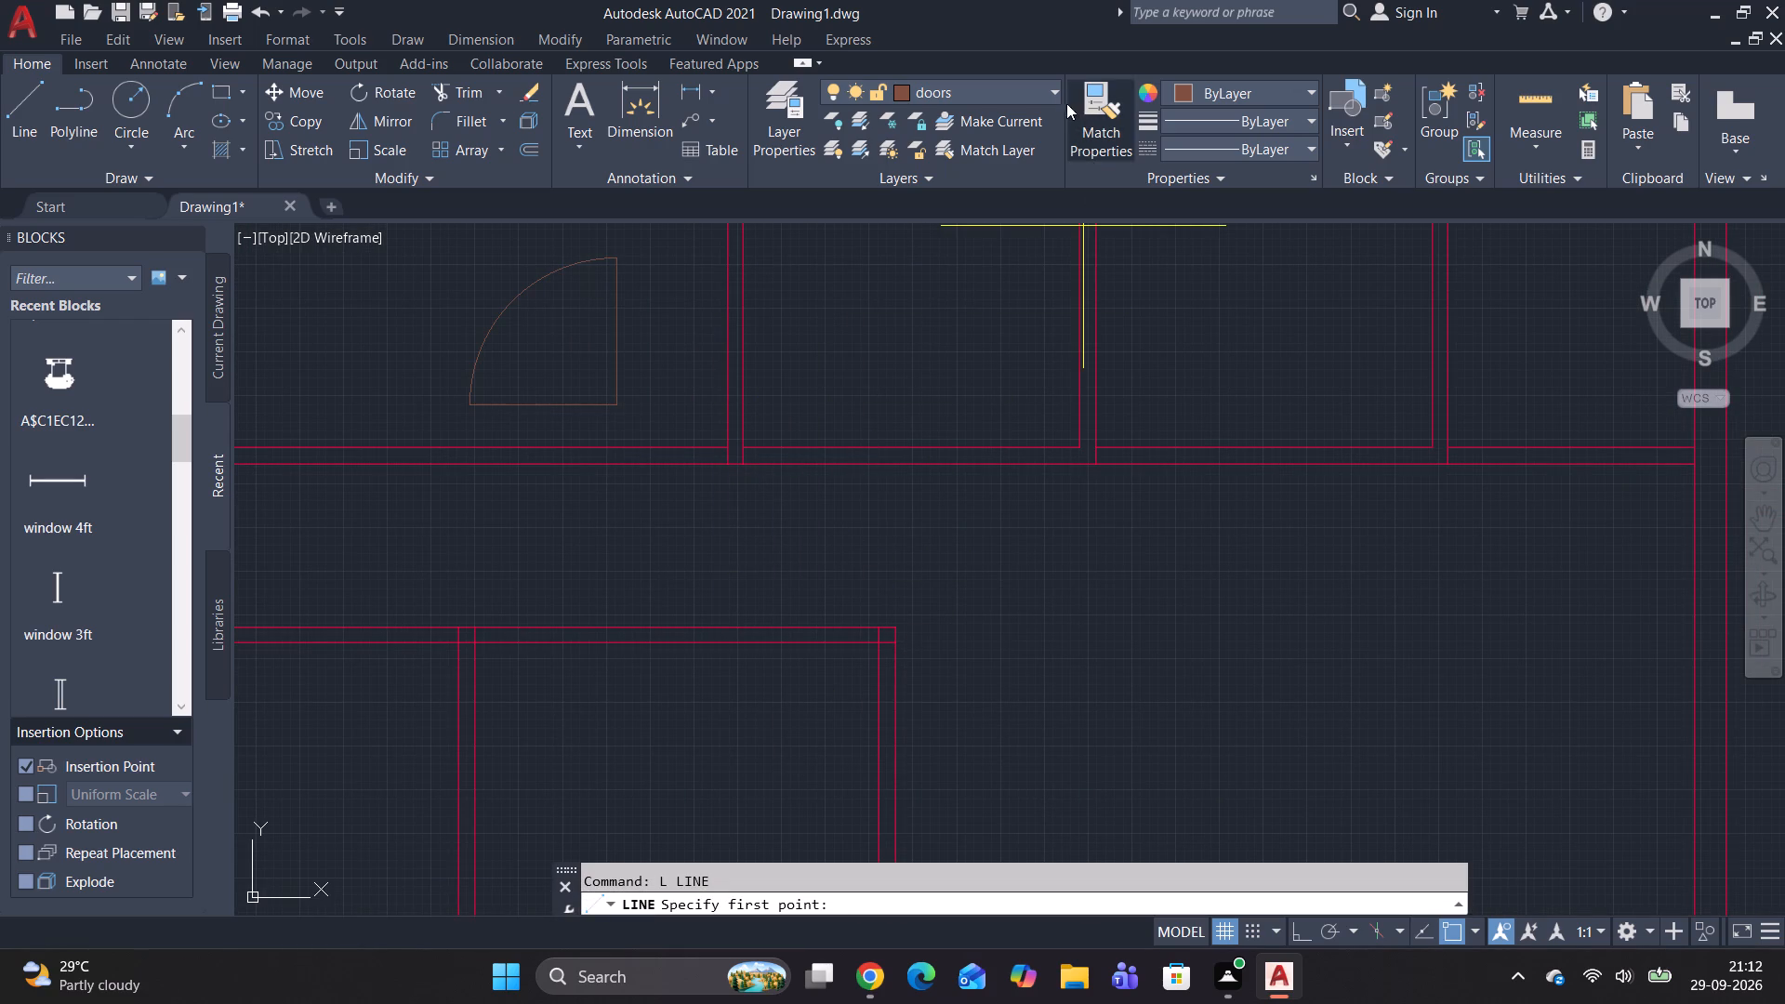
click(1059, 93)
click(976, 192)
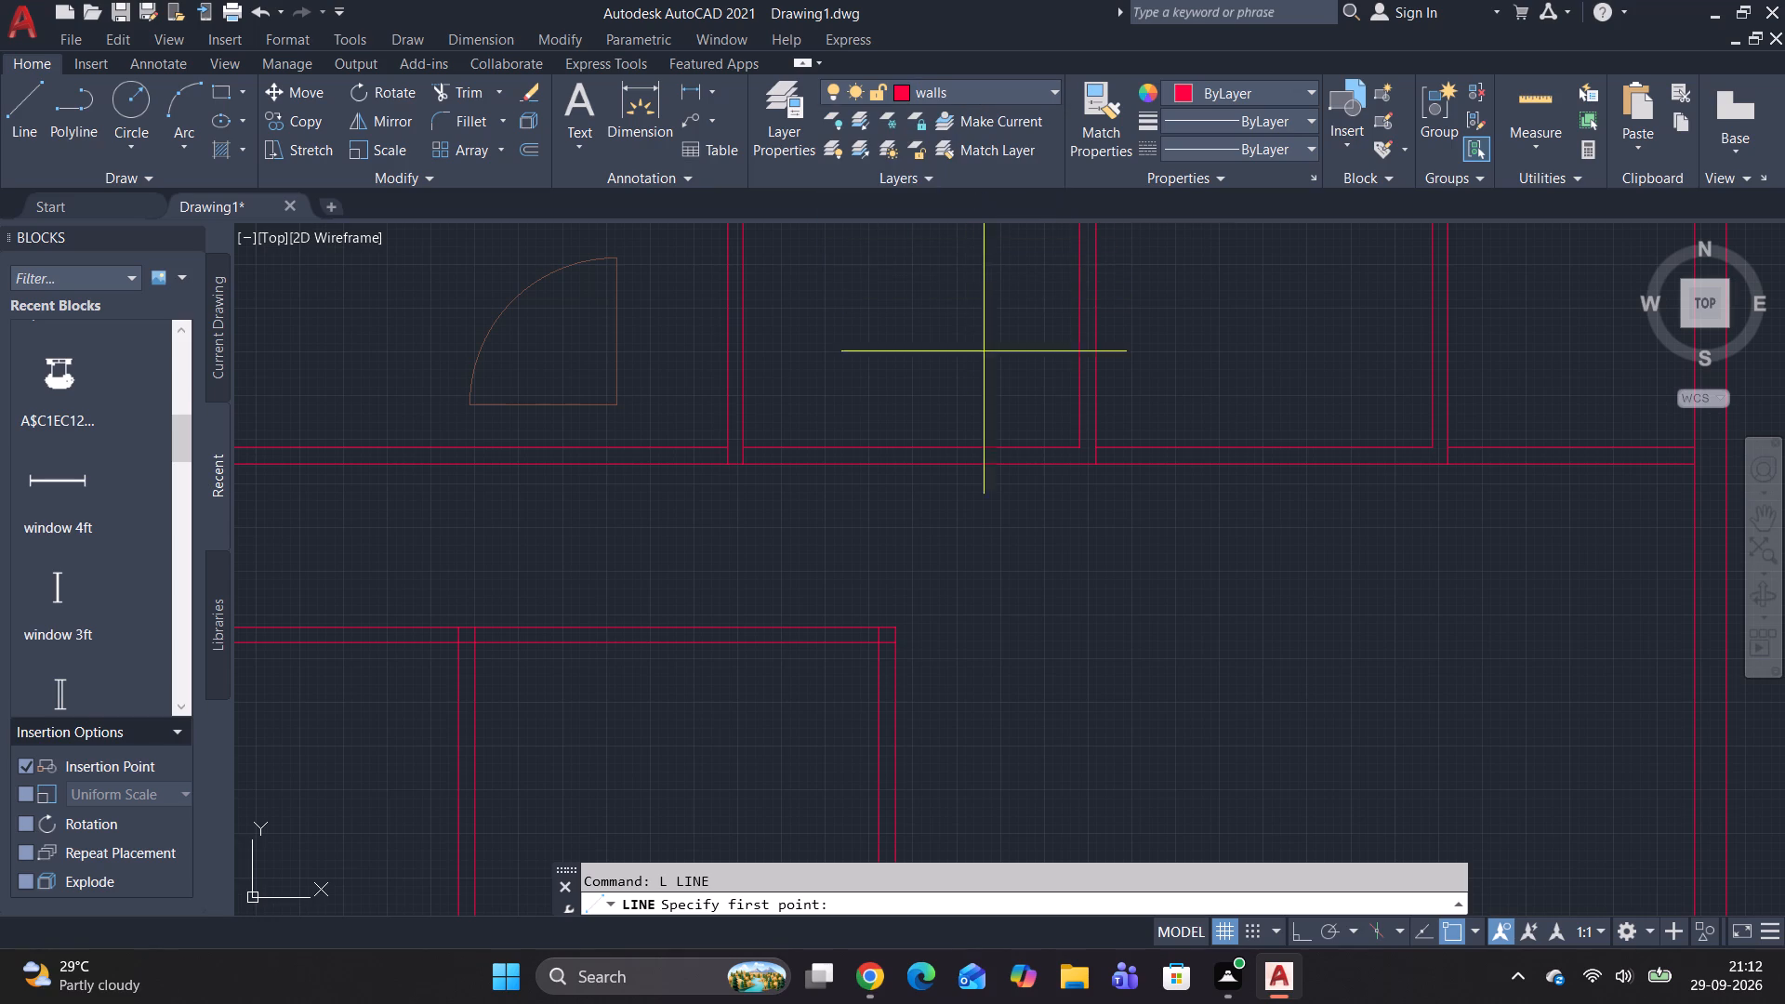
click(721, 446)
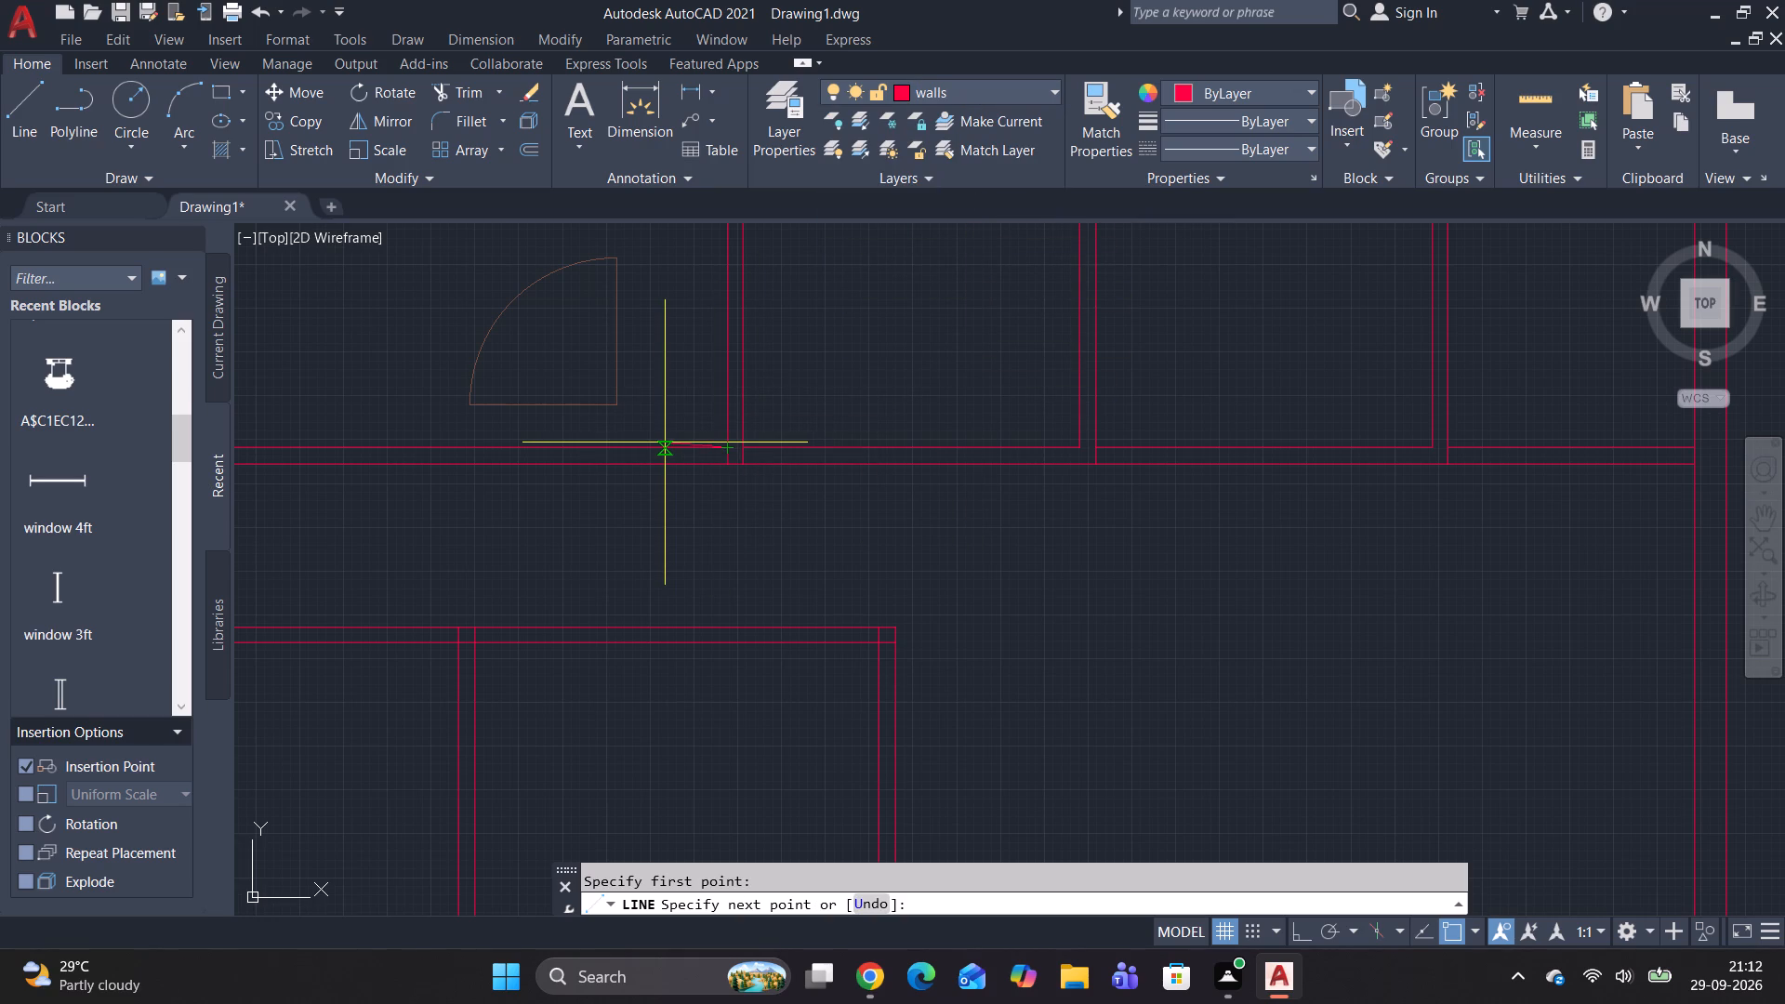
key(F8)
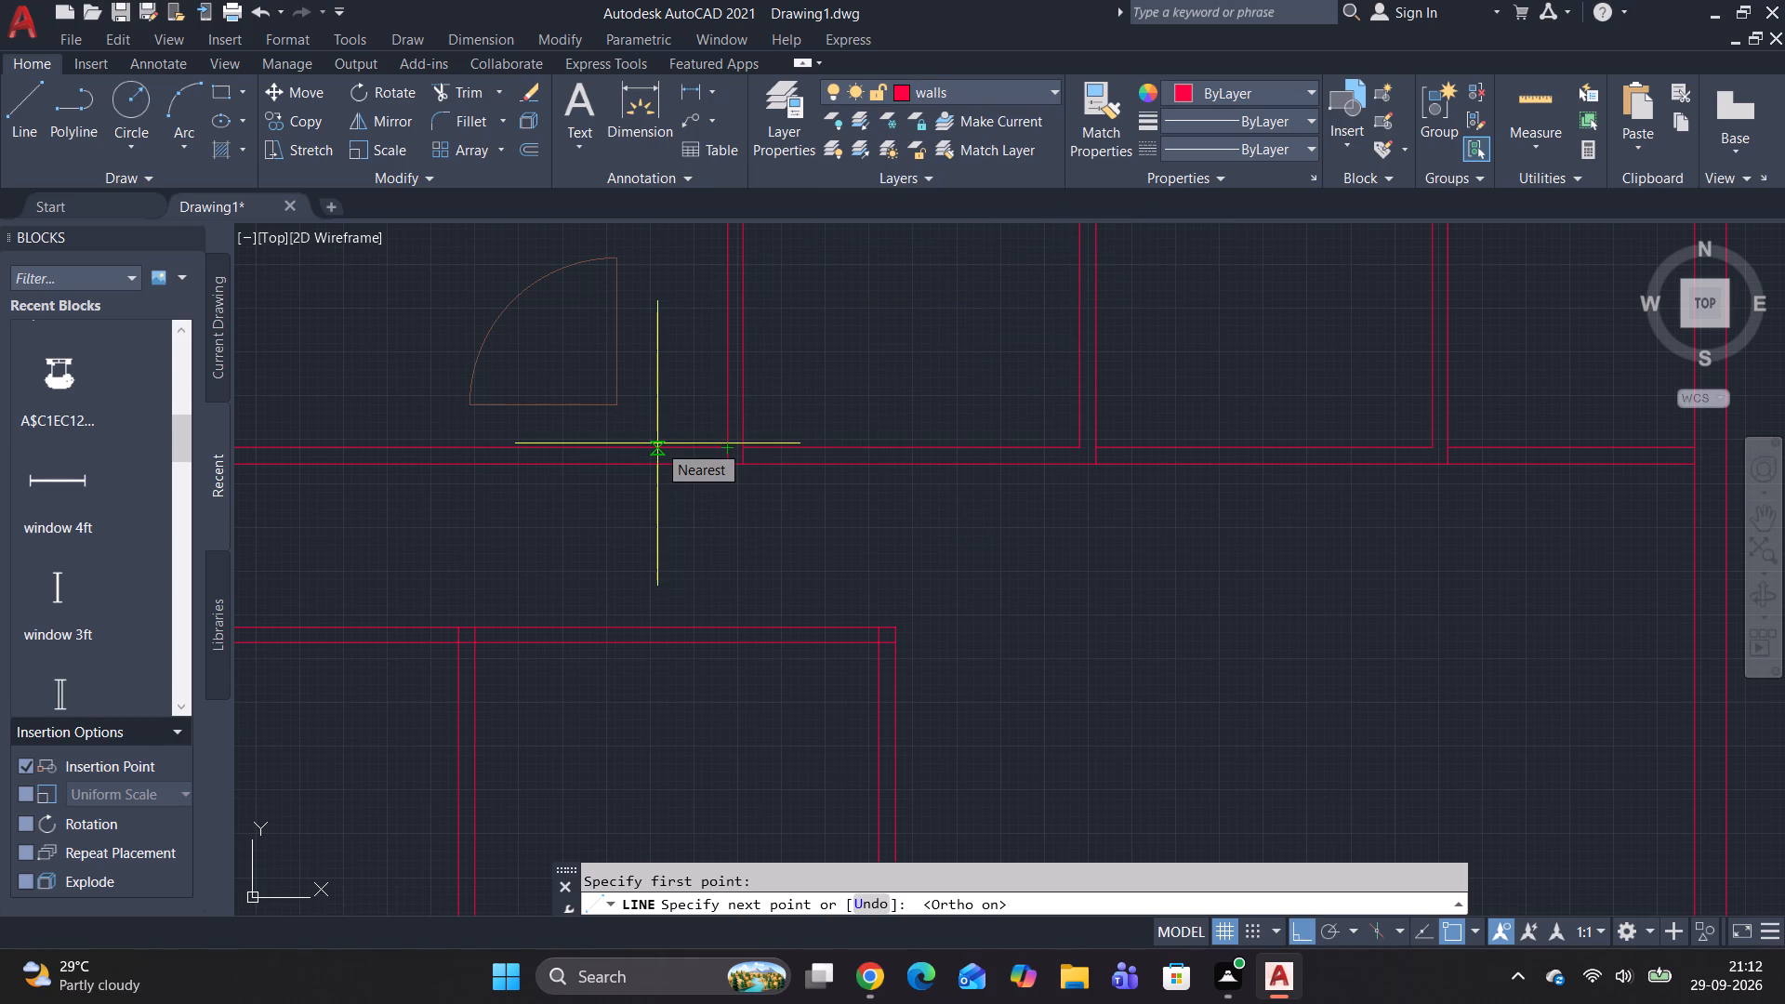
text(4")
key(space)
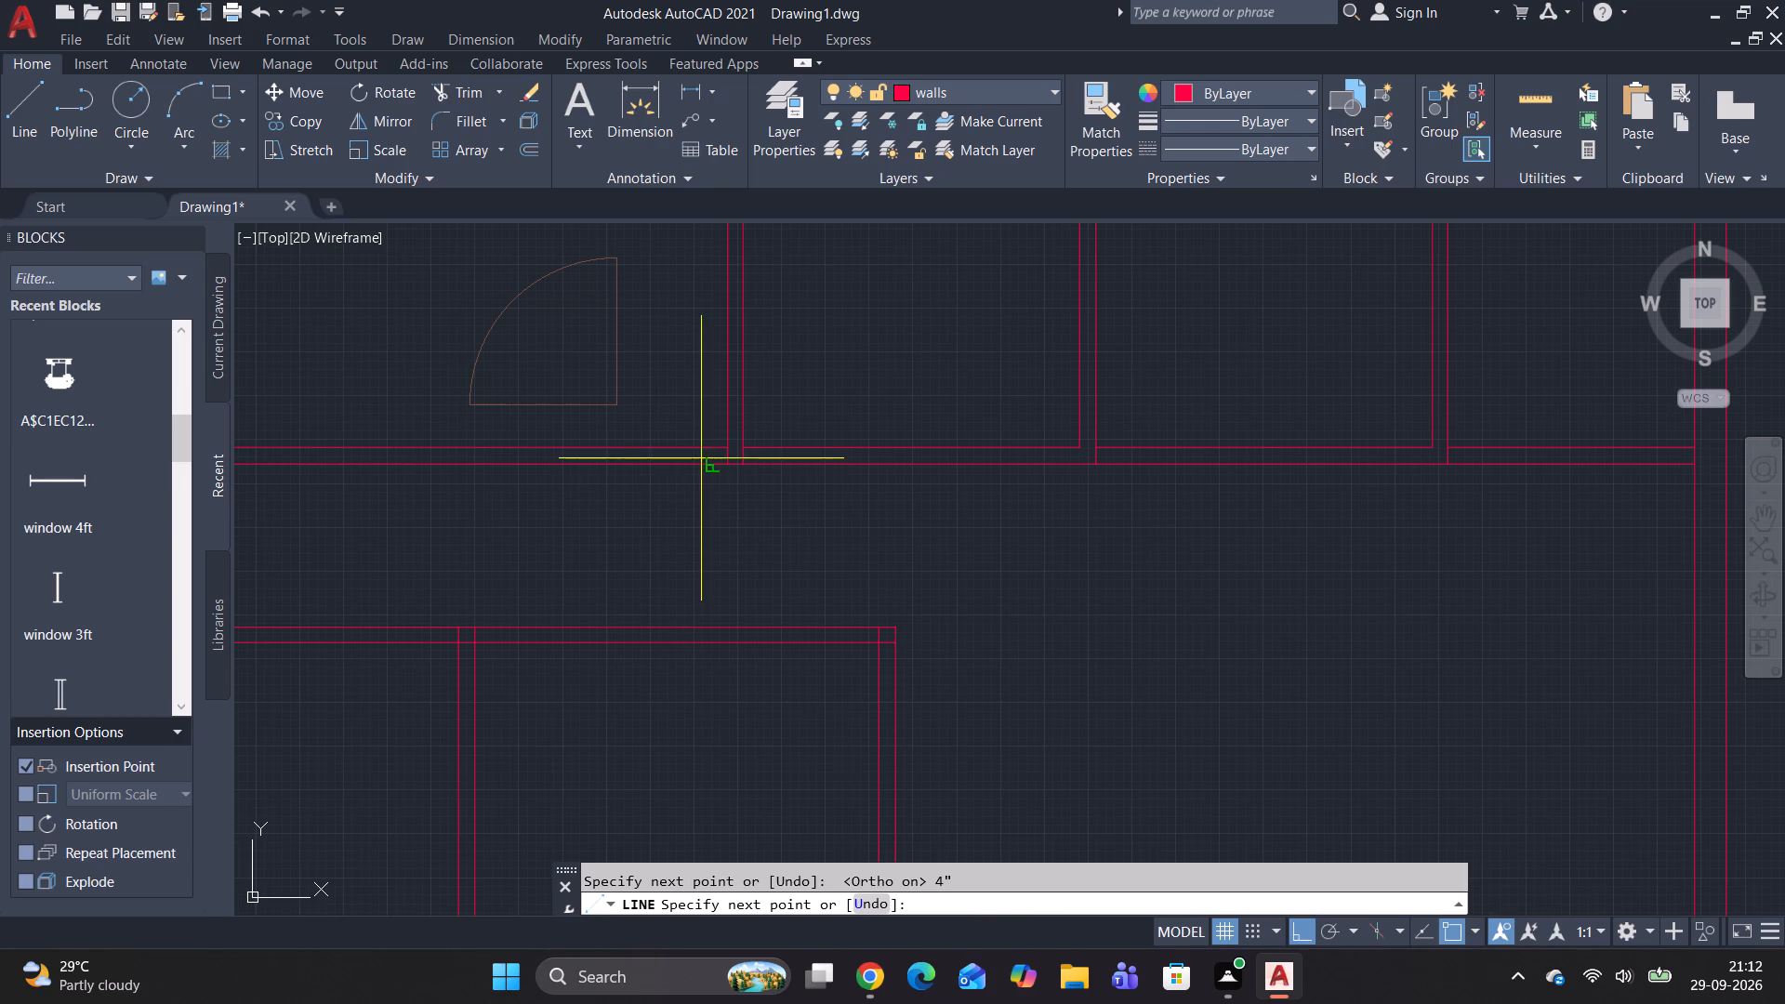
click(712, 468)
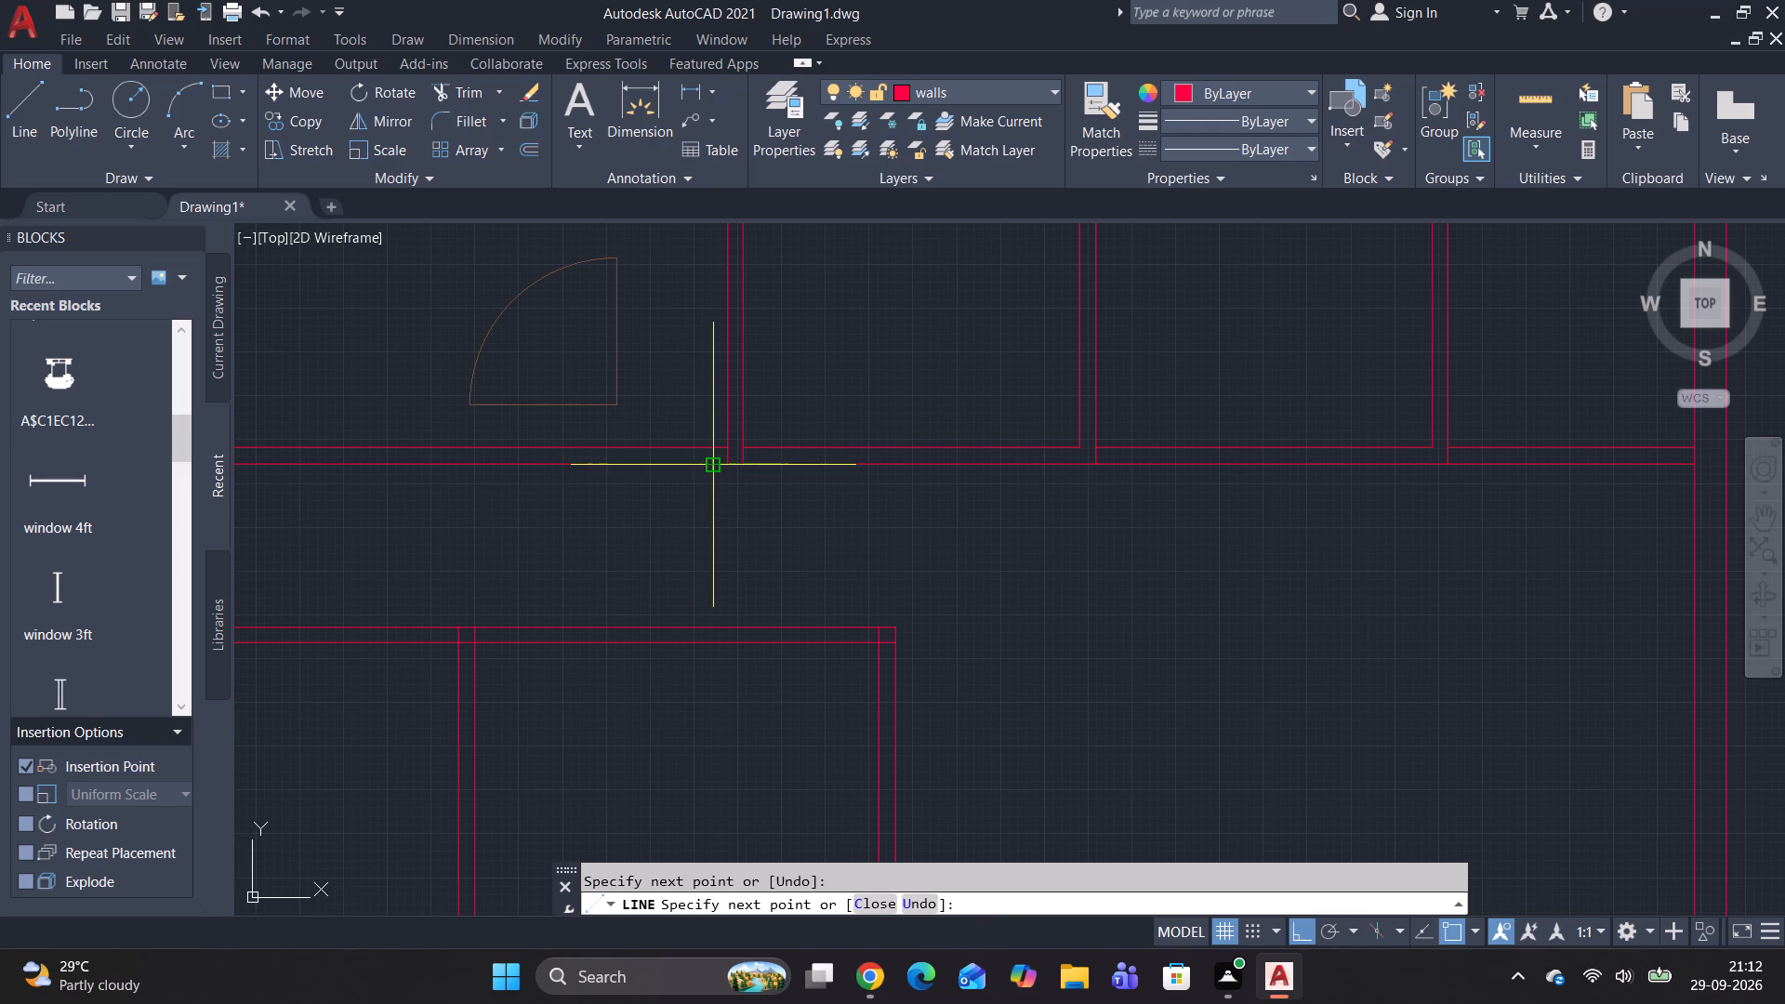
key(Escape)
key(Escape)
key(Escape)
key(Escape)
key(Escape)
key(Escape)
Move the mirrored door block by its hinge corner to the midpoint of the short jamb line beside the first upper divider.
click(609, 437)
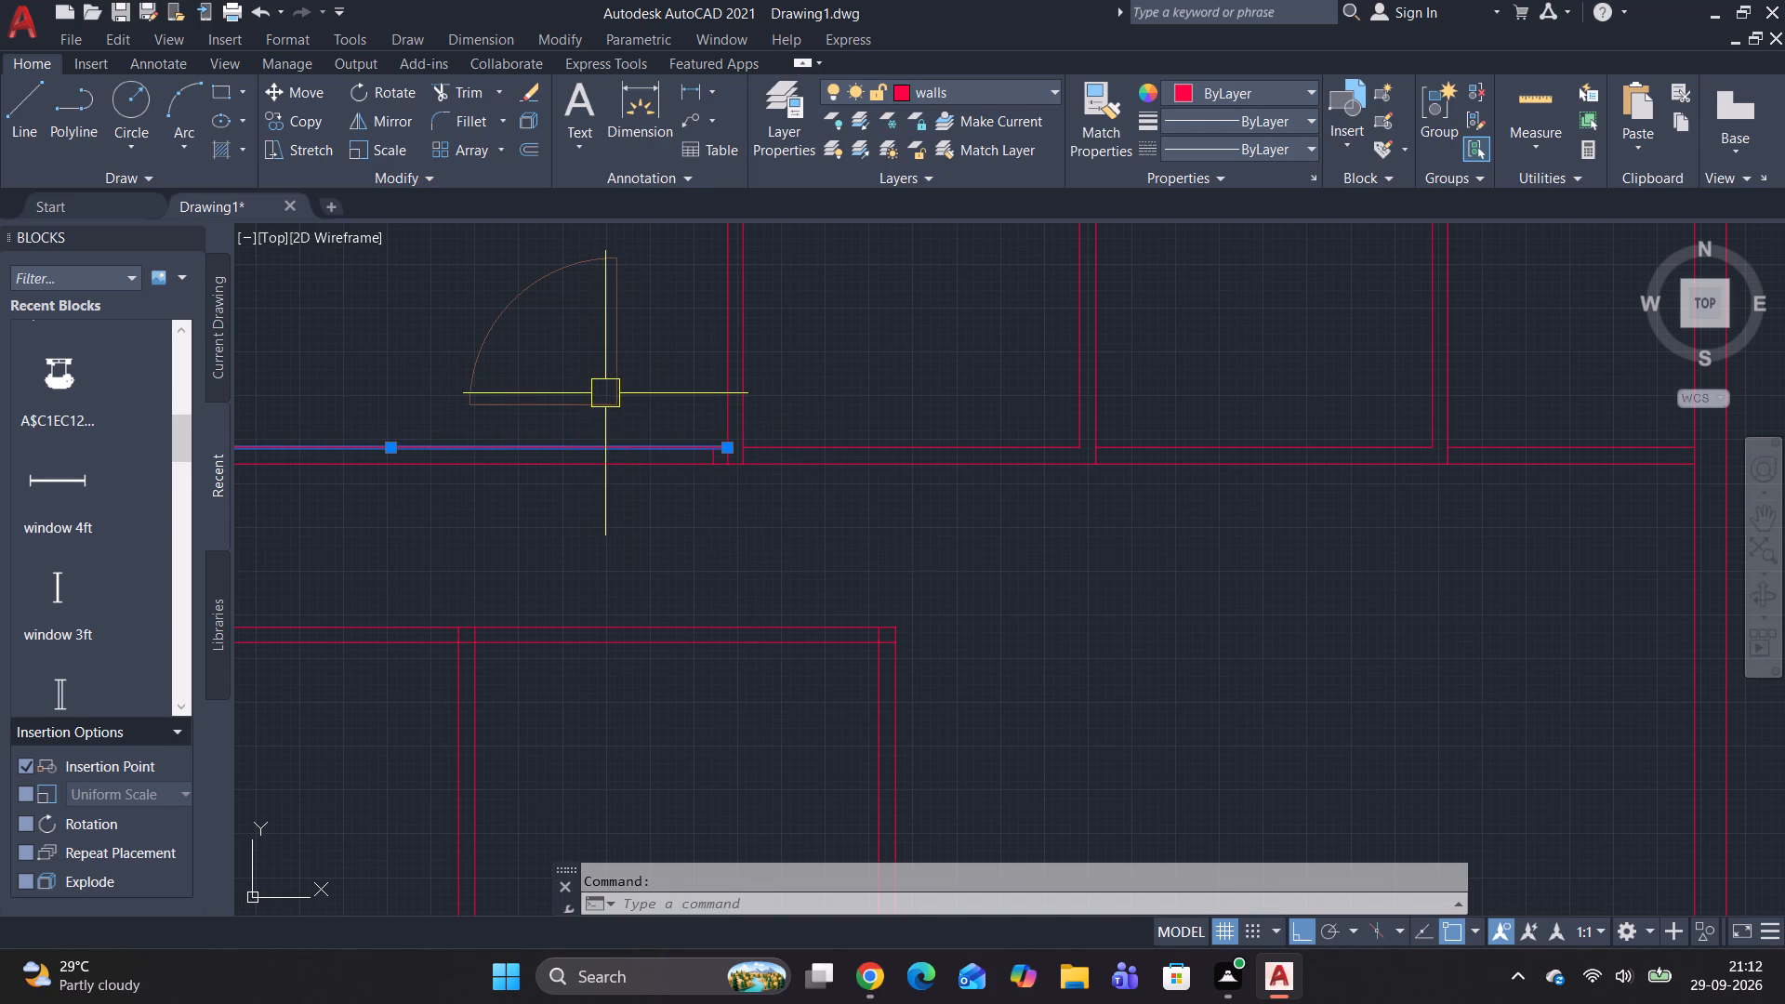
key(Escape)
click(605, 393)
text(m)
key(space)
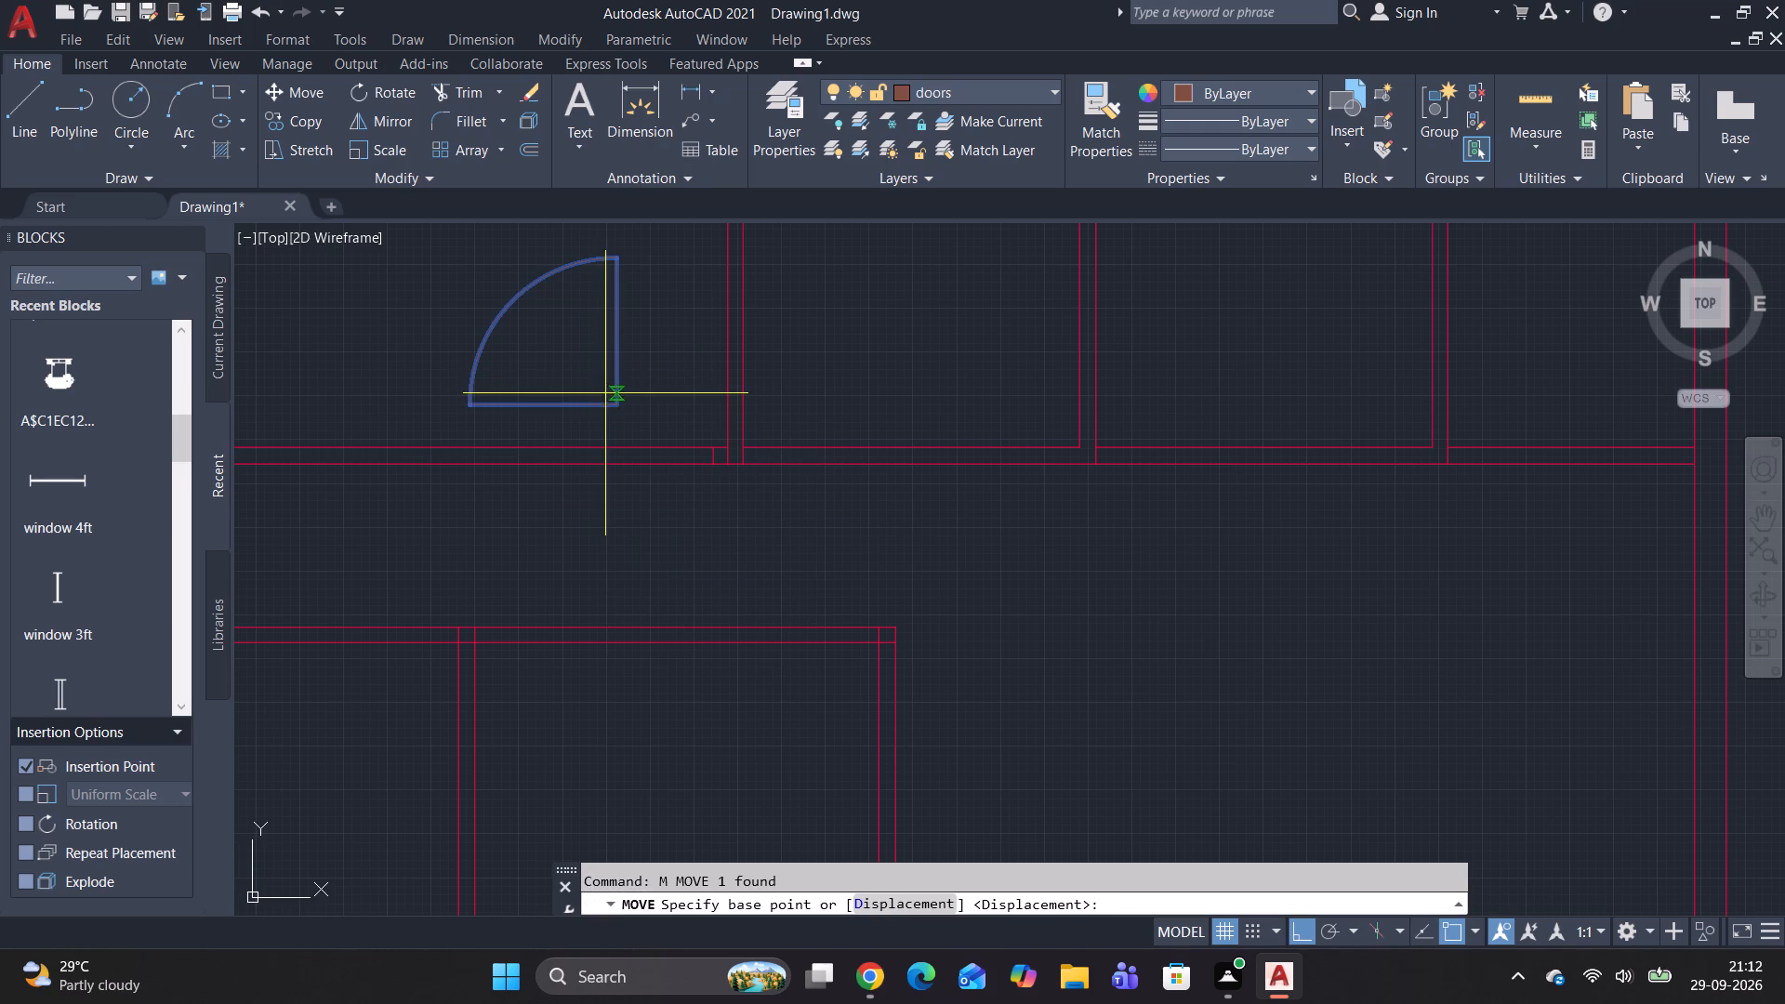
click(615, 406)
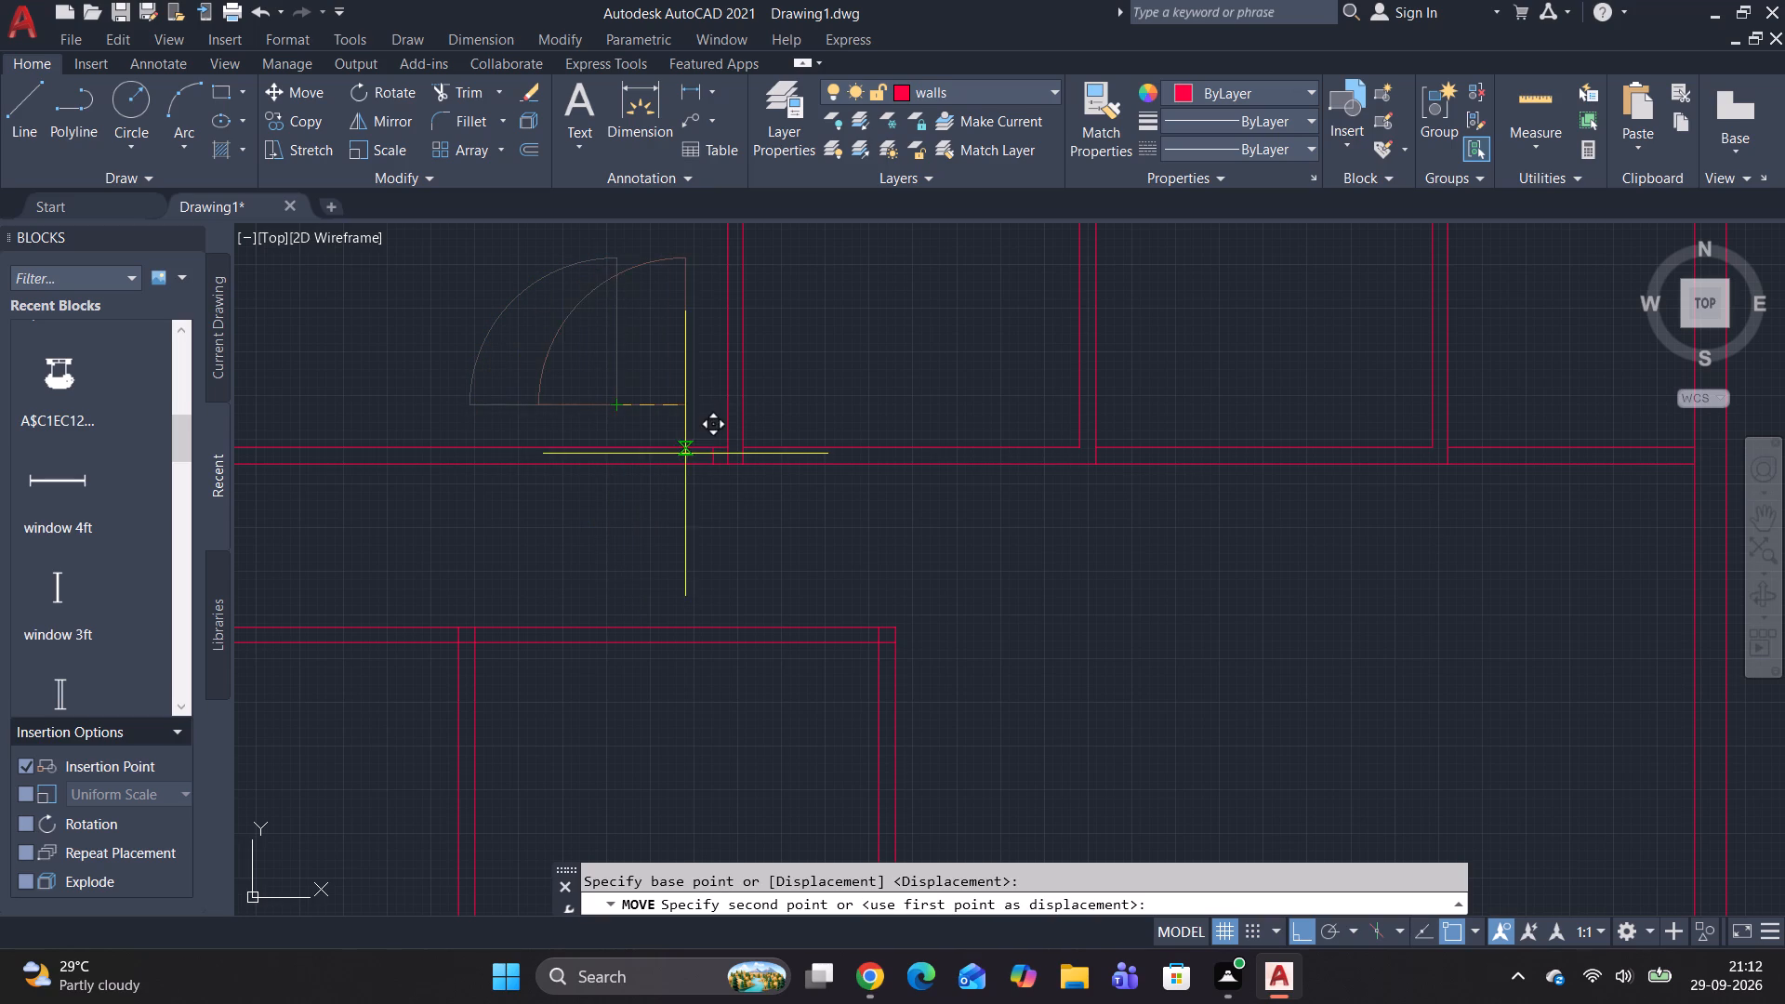
scroll(716, 461, up, 4)
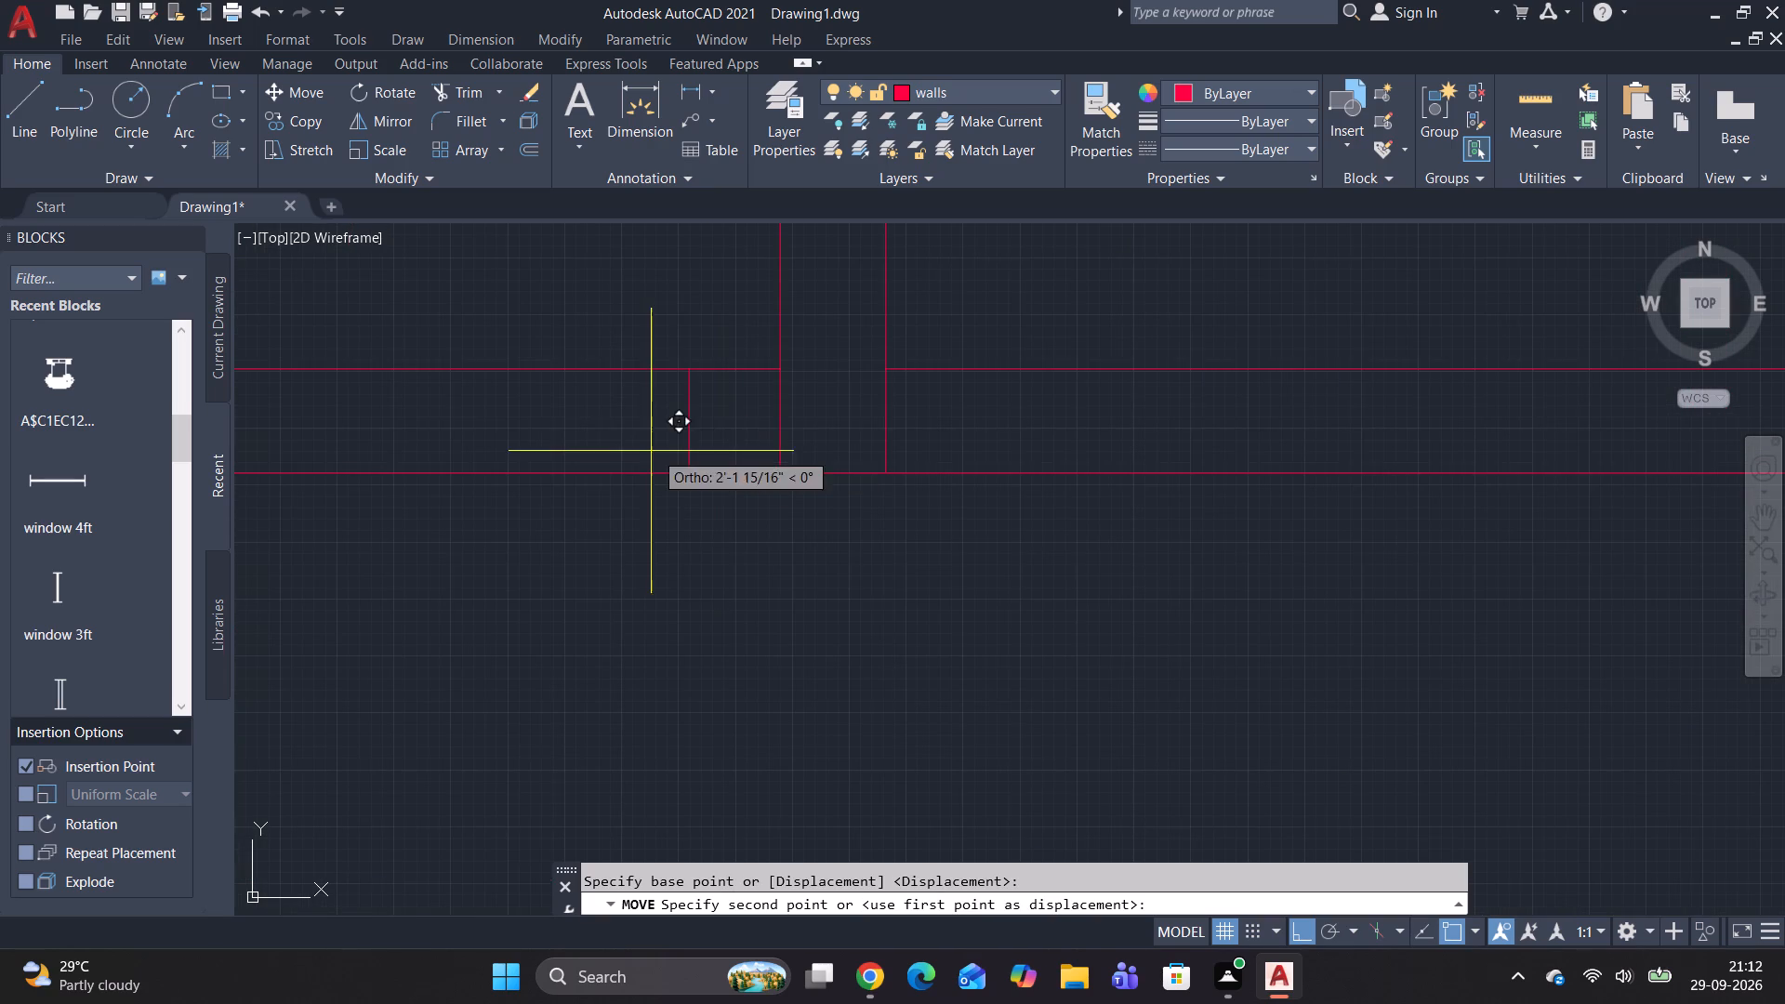
click(692, 425)
scroll(692, 425, down, 5)
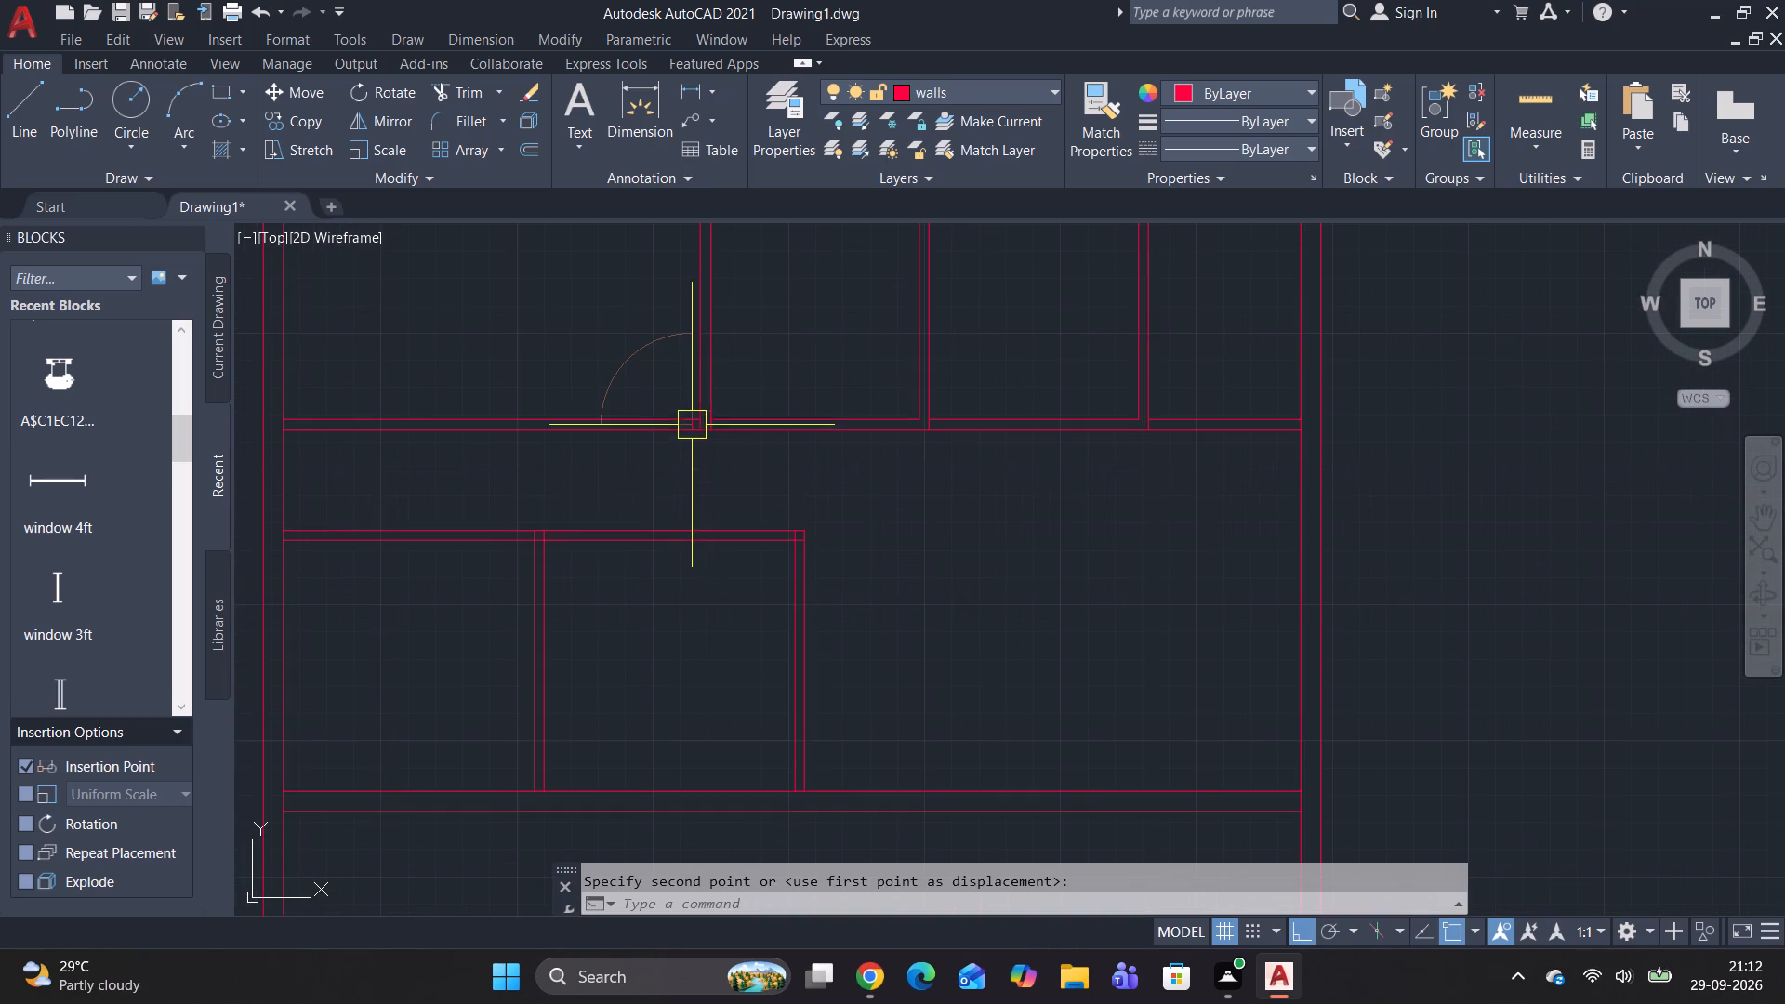
key(Escape)
key(Escape)
Trim the horizontal wall's upper line across the door opening, between the door arc and the jamb line.
text(tr)
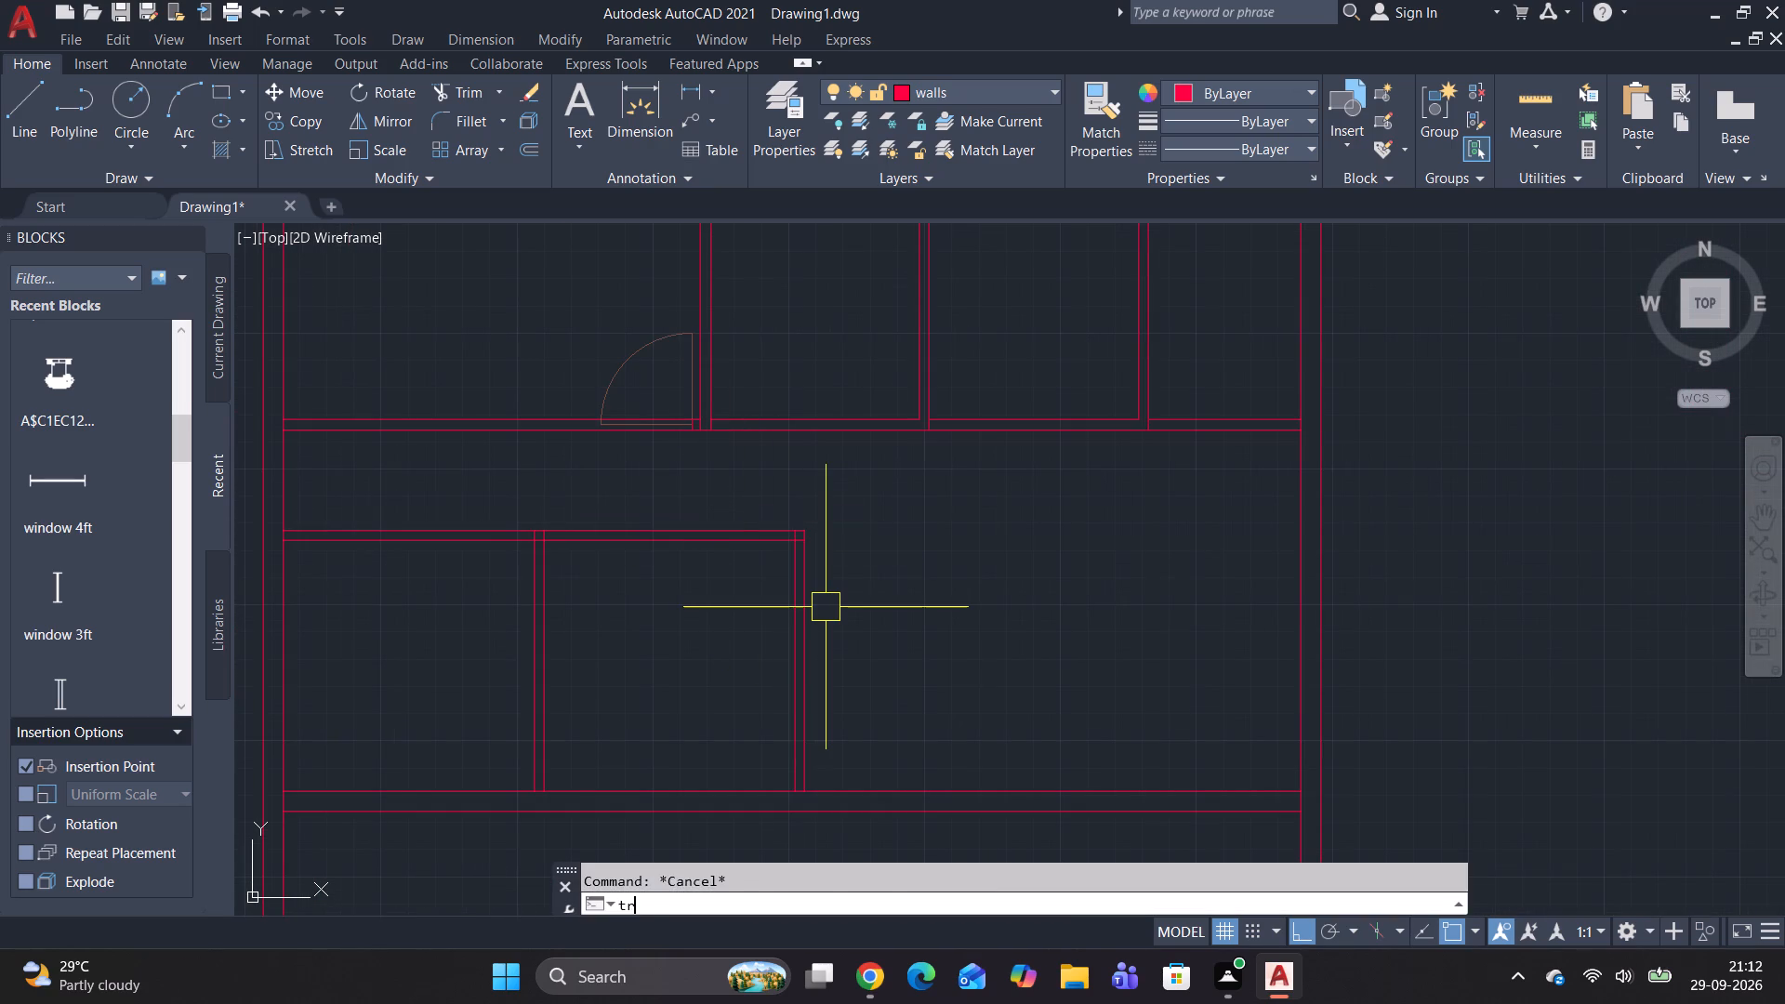
key(space)
scroll(647, 404, up, 2)
click(667, 431)
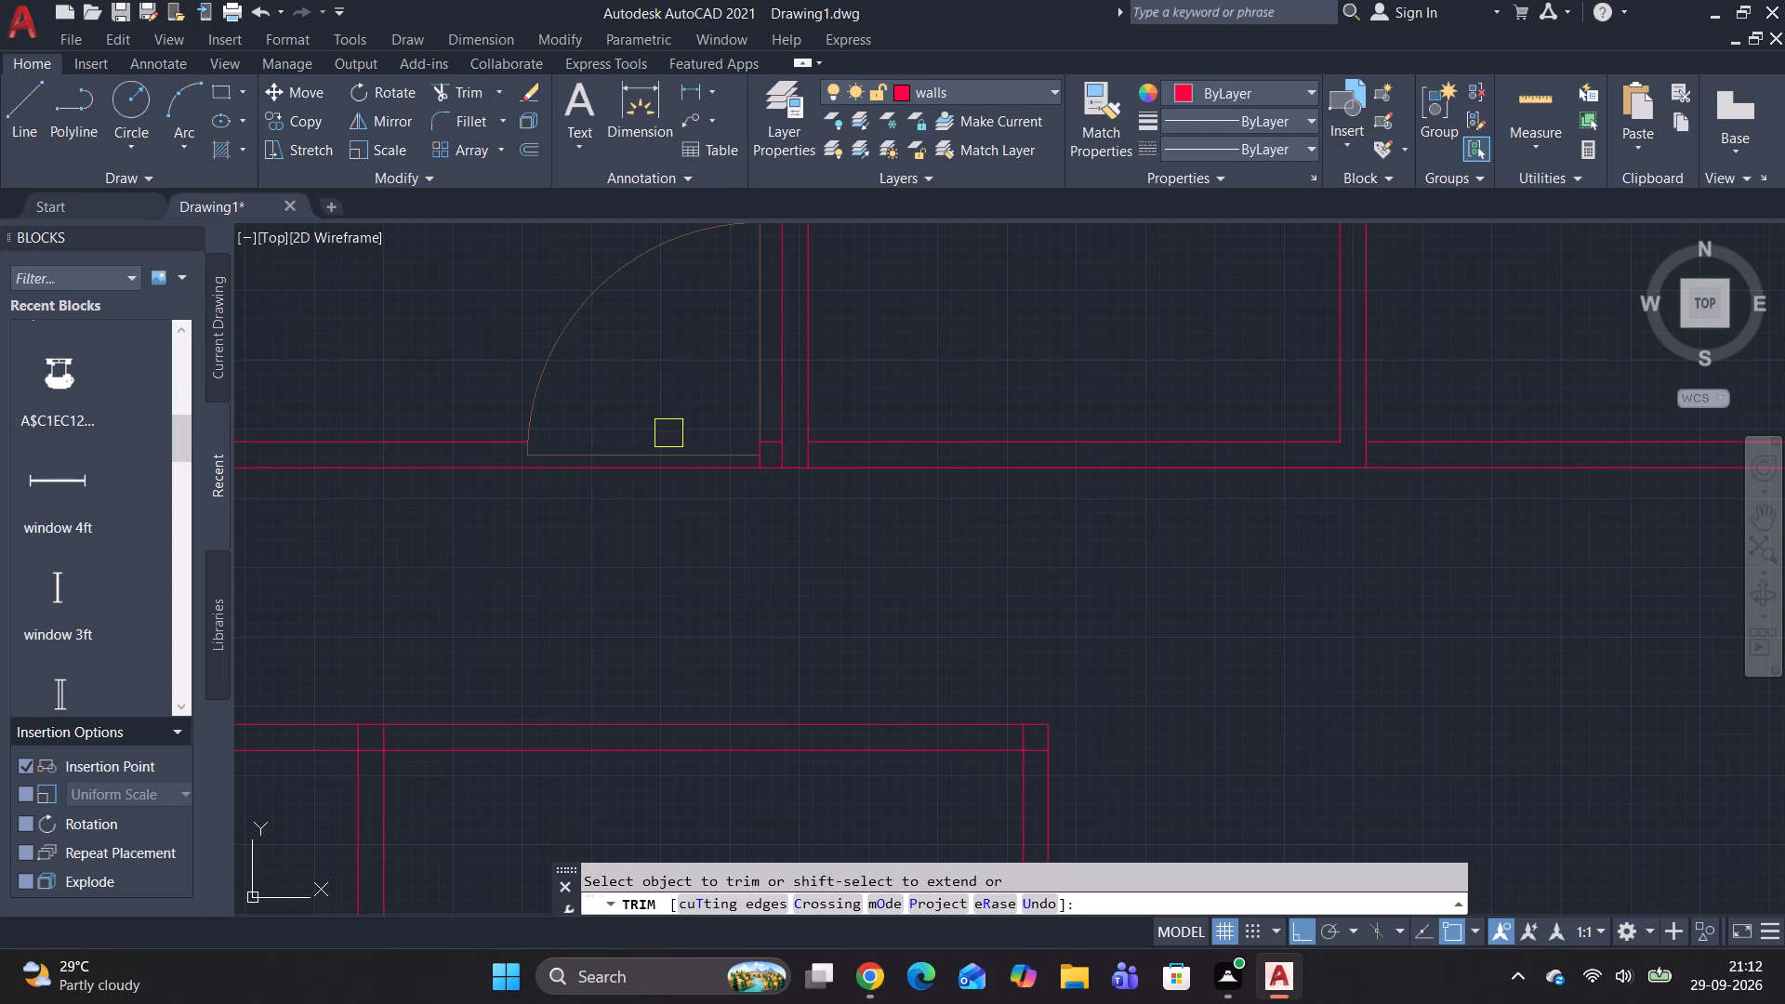
key(Escape)
key(Escape)
key(Escape)
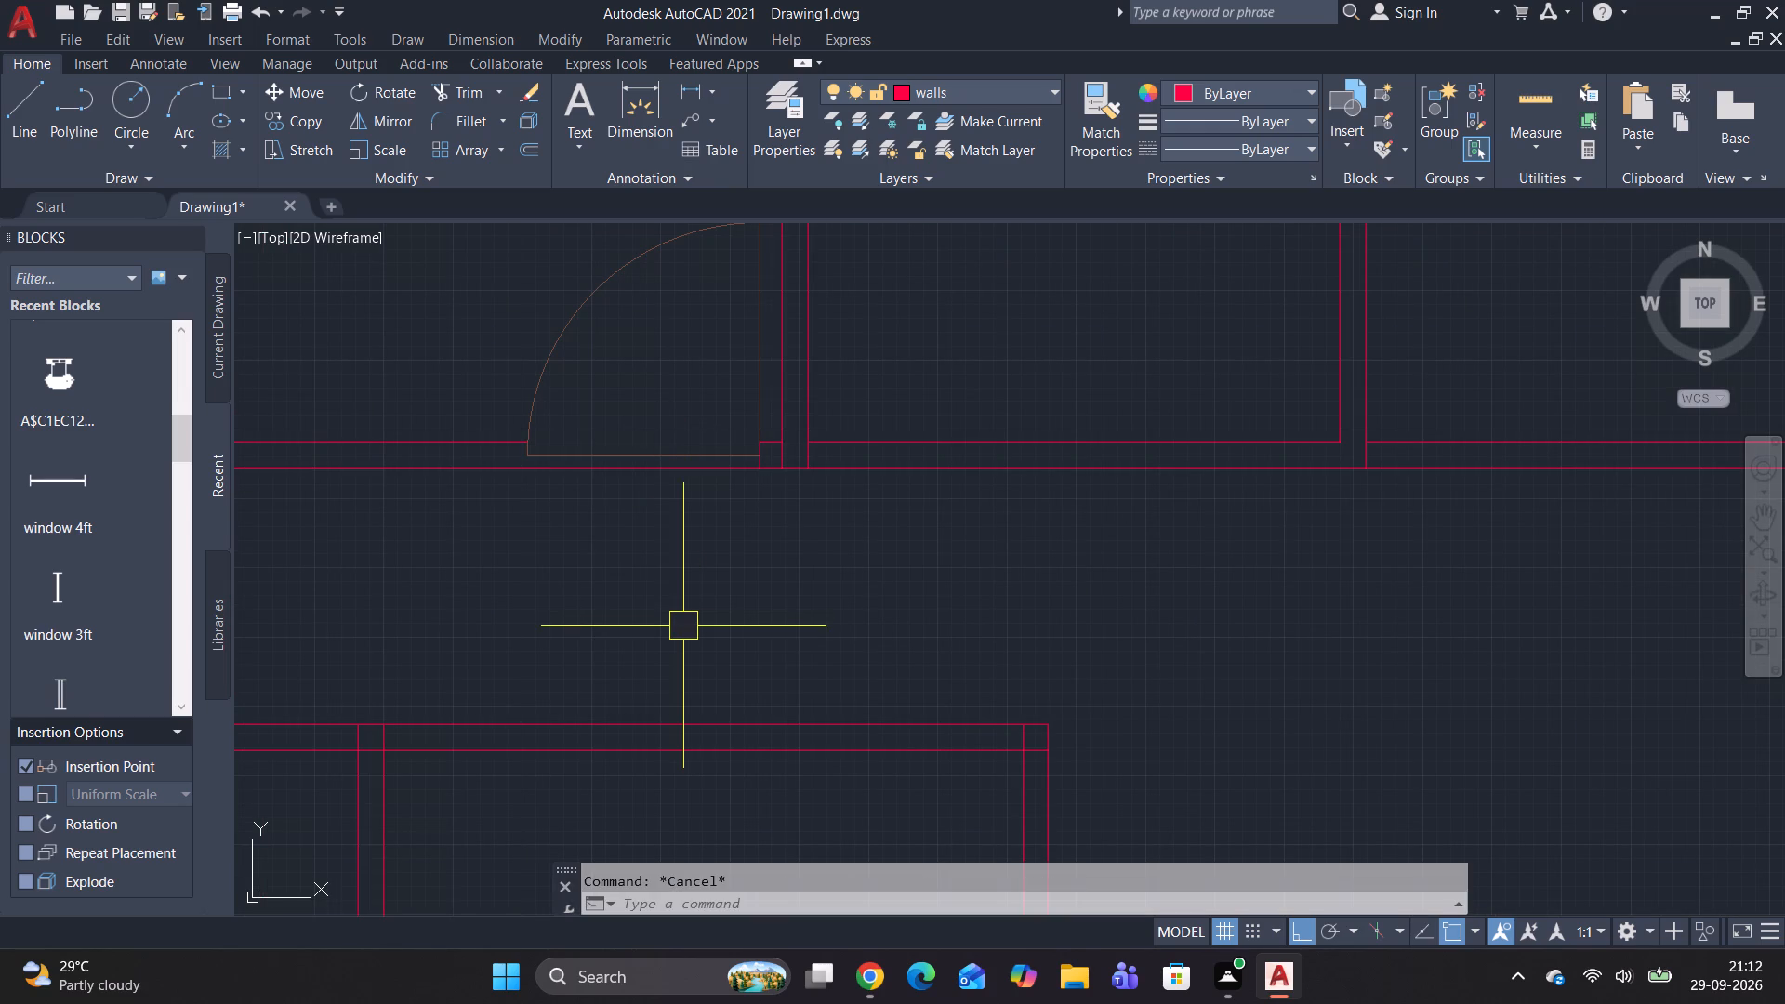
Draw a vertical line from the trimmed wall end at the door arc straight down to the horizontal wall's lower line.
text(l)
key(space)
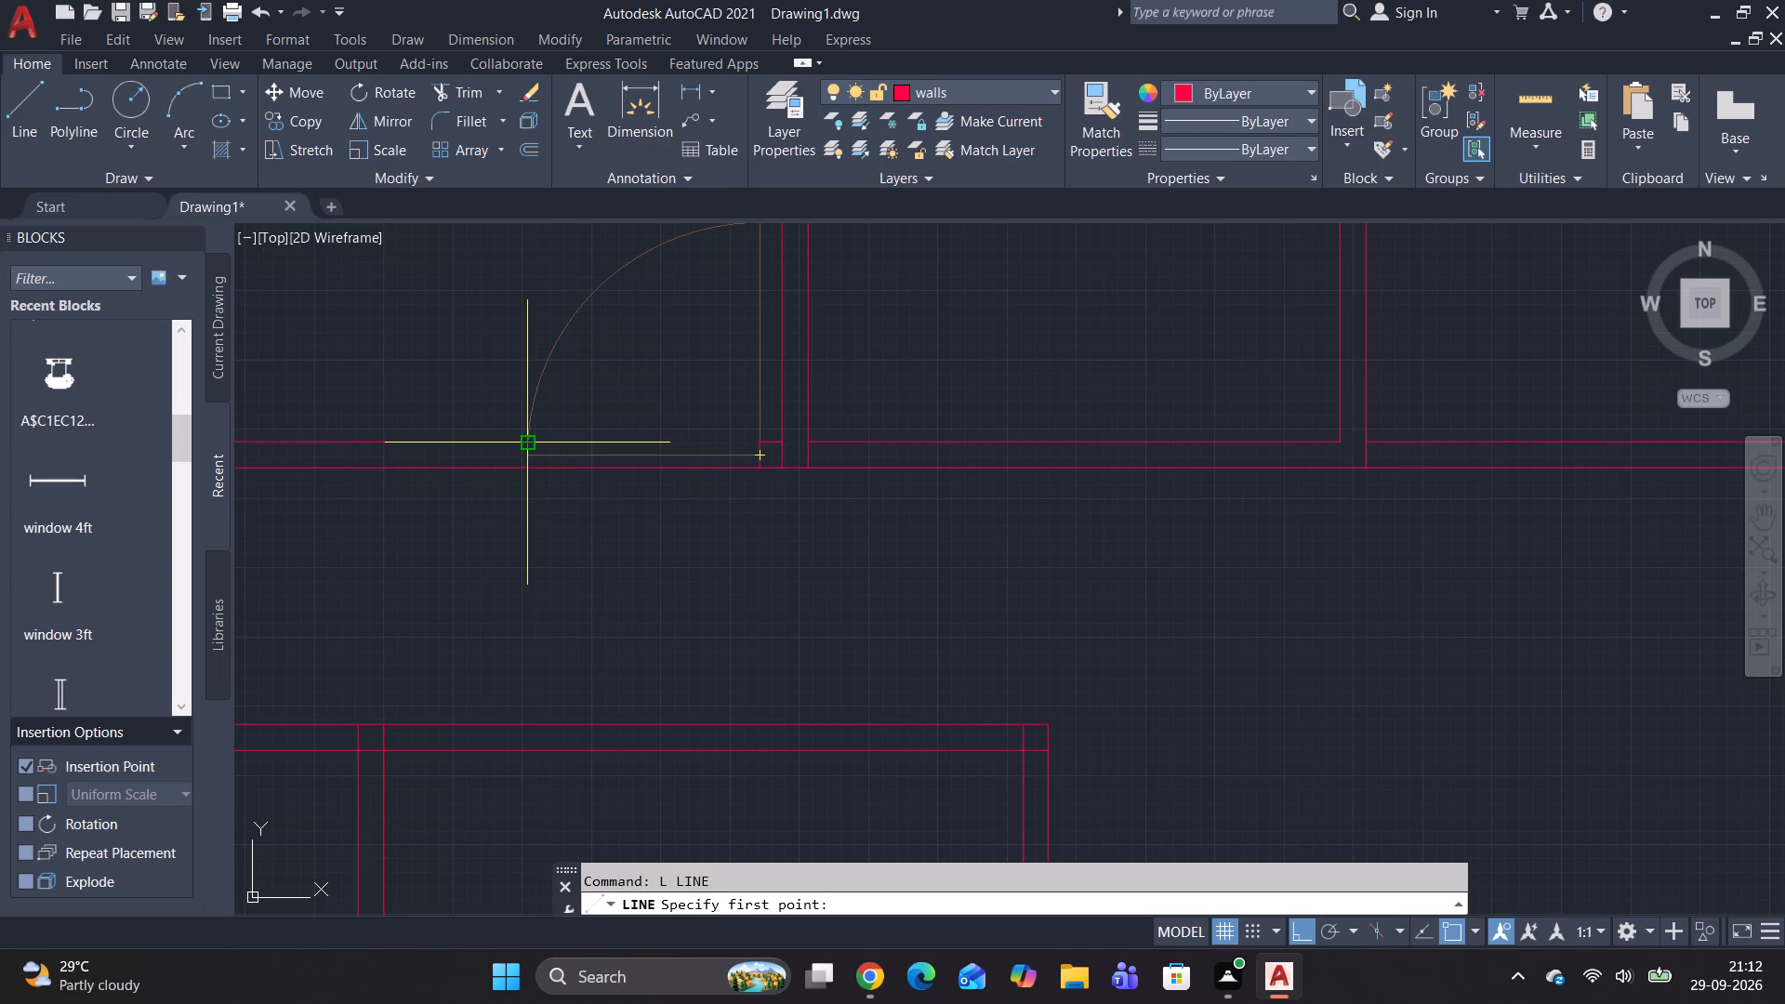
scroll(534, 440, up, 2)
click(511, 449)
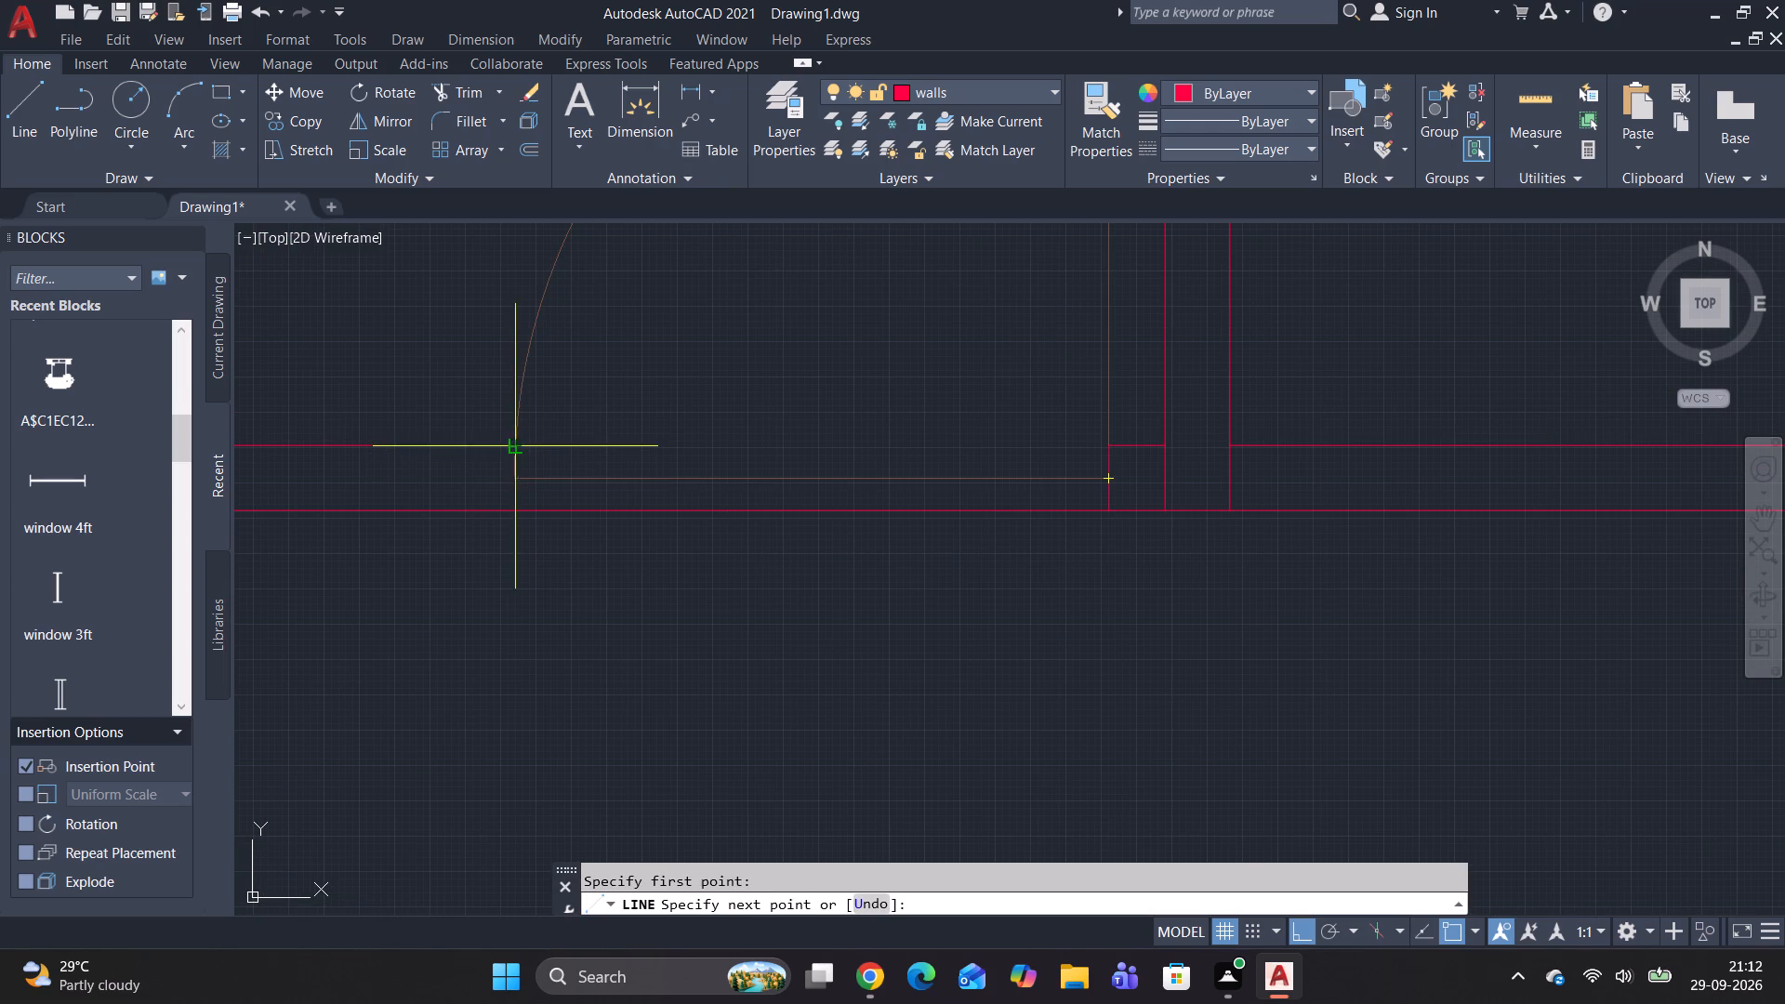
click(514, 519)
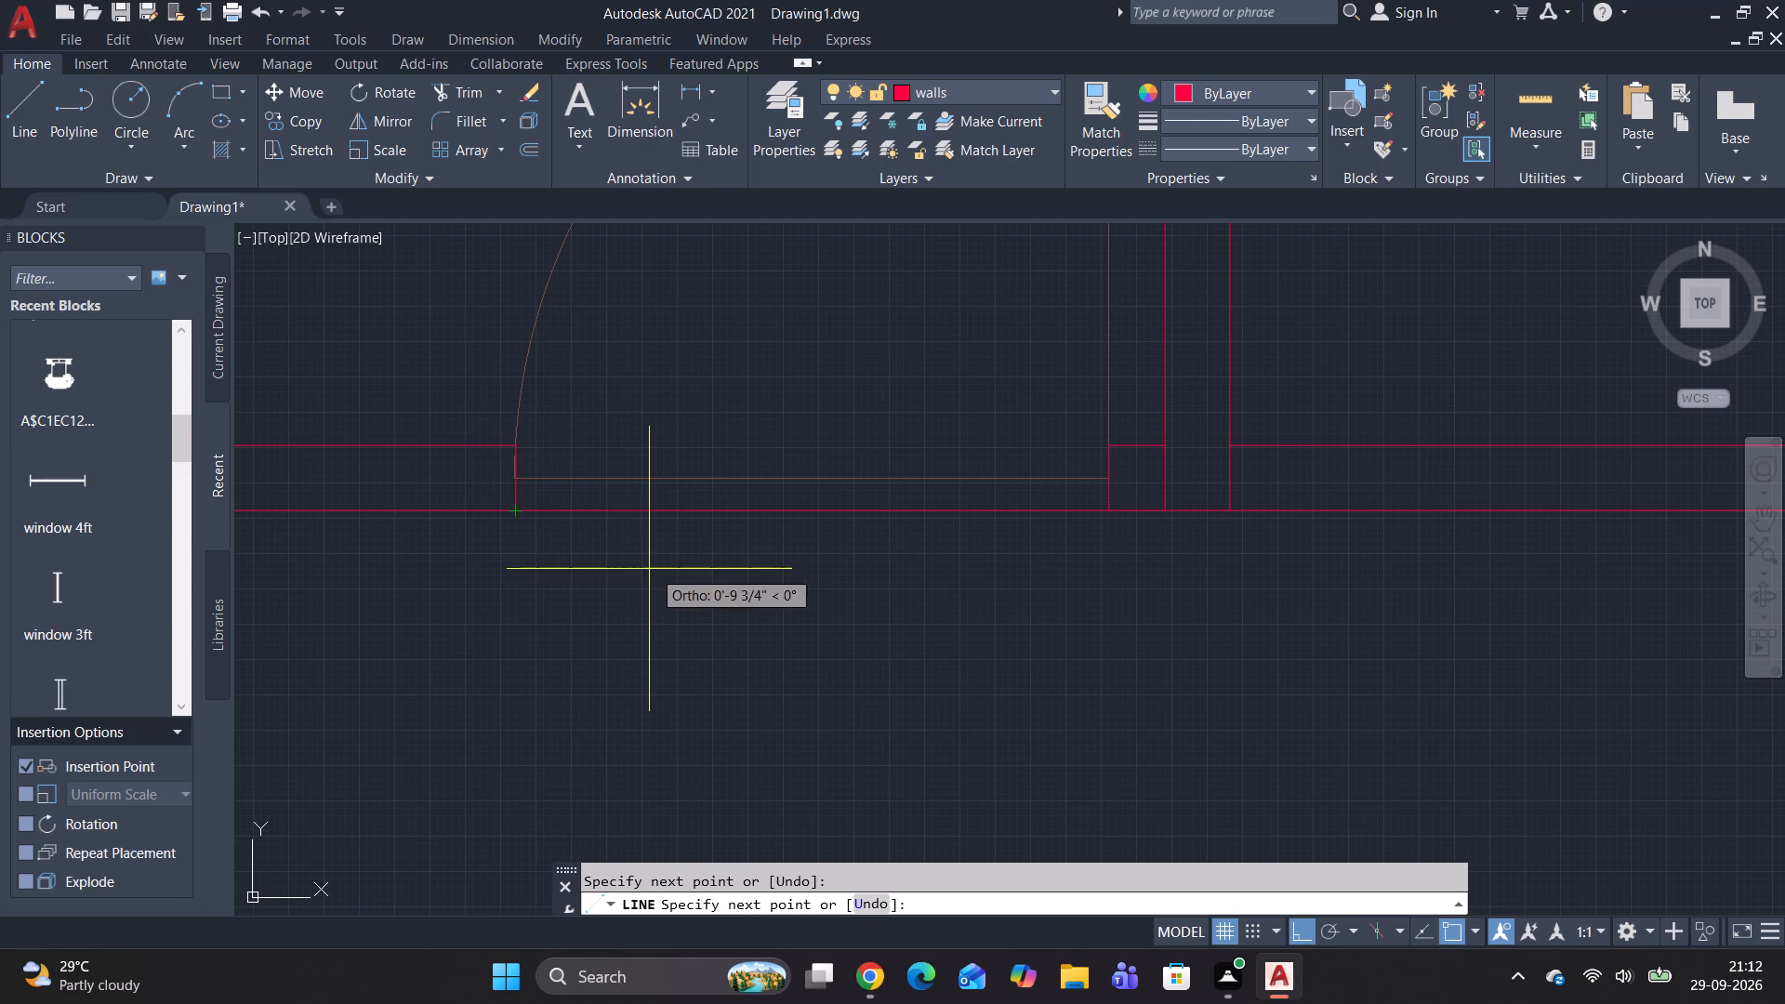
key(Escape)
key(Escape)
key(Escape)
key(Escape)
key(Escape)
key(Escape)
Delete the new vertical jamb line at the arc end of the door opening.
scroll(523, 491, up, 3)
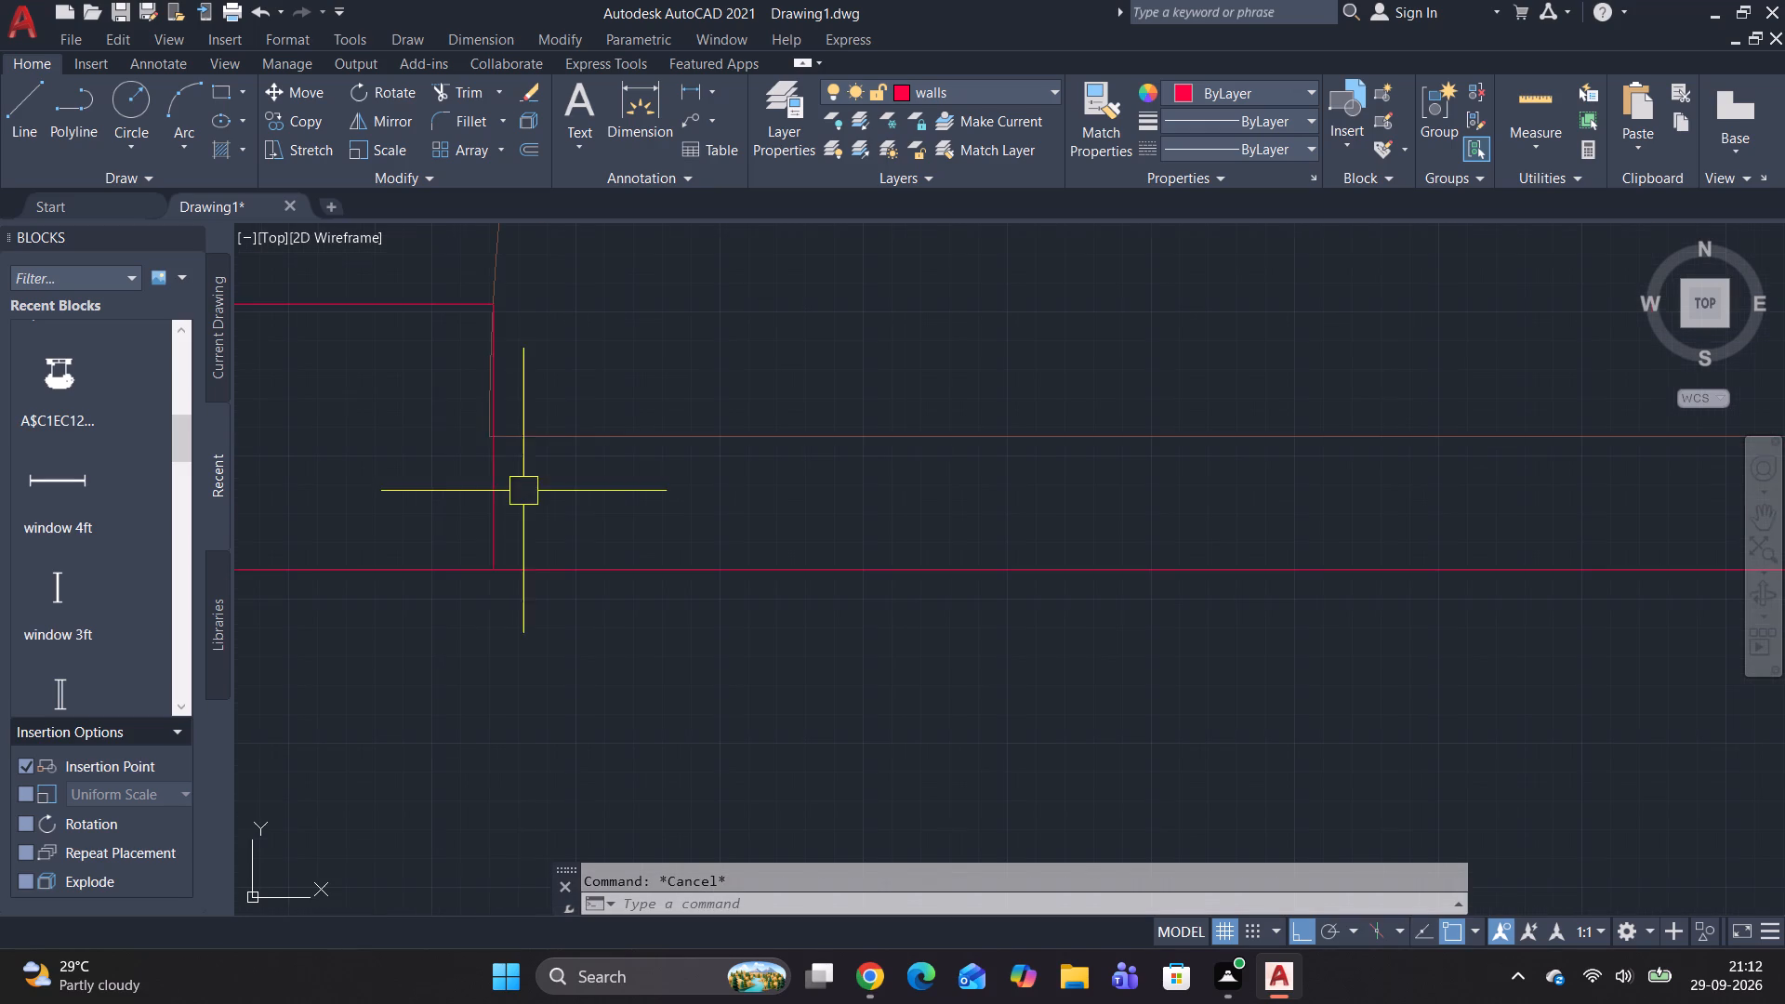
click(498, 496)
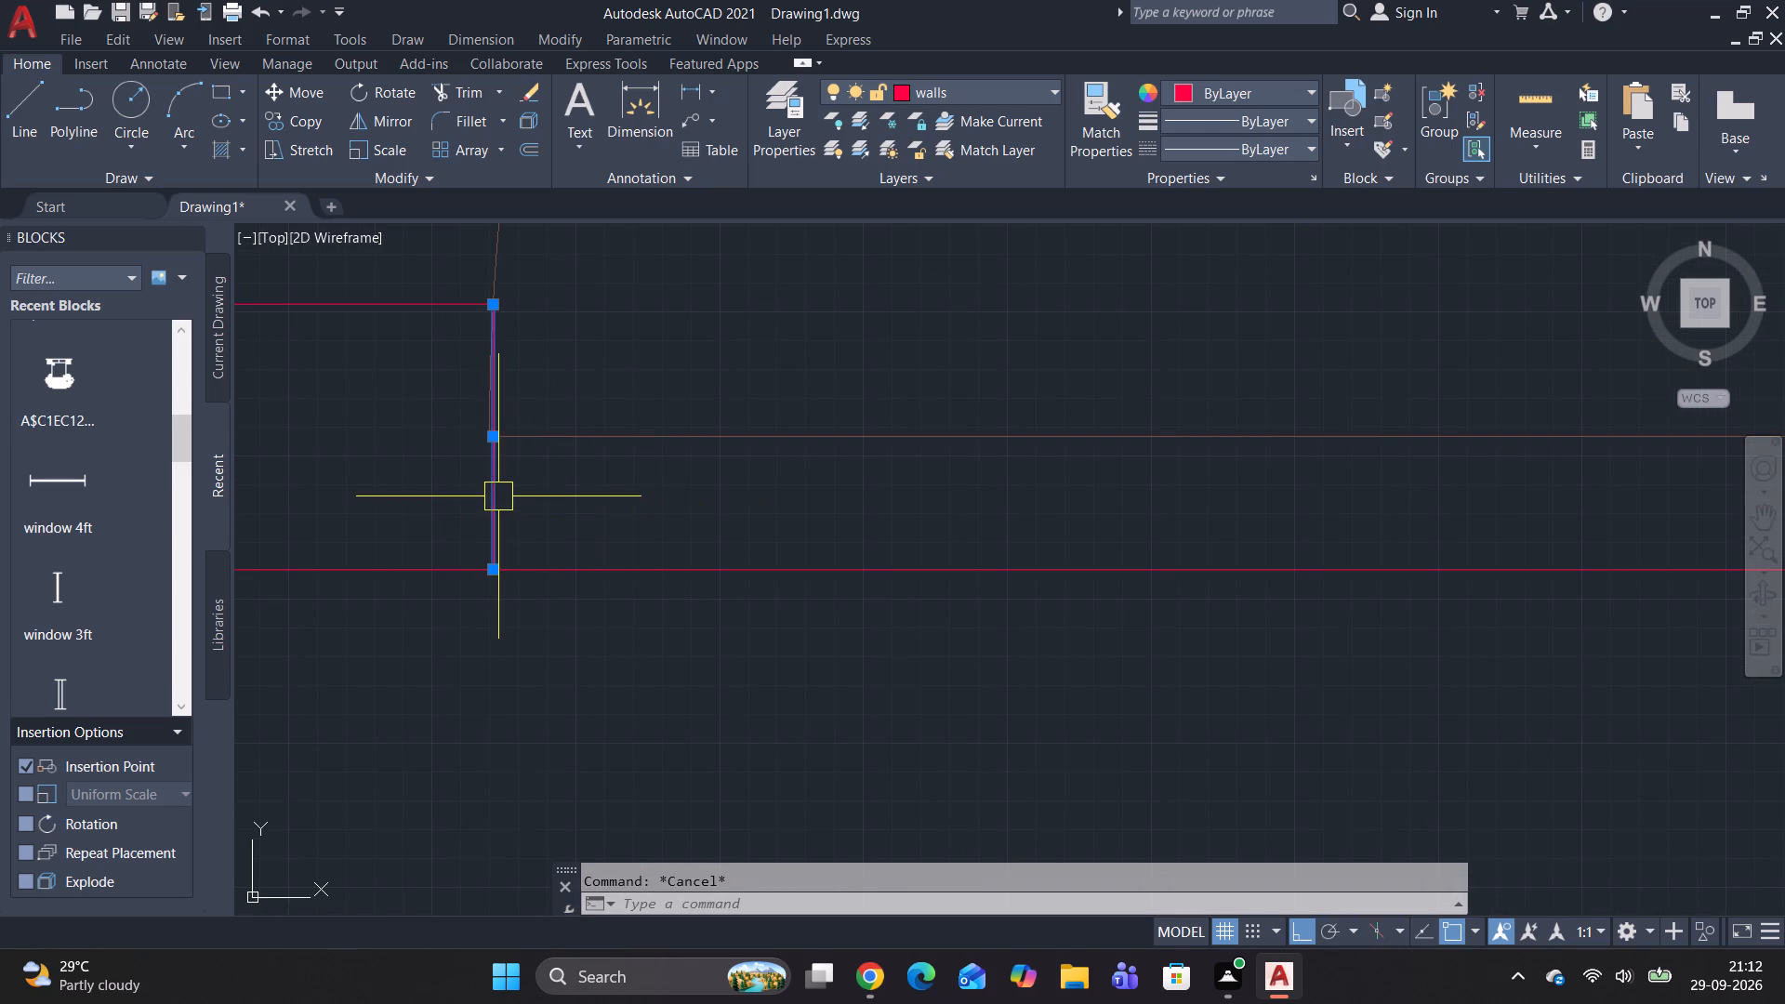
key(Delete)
Move the door block horizontally left along the wall, clear of the trimmed wall end.
click(725, 445)
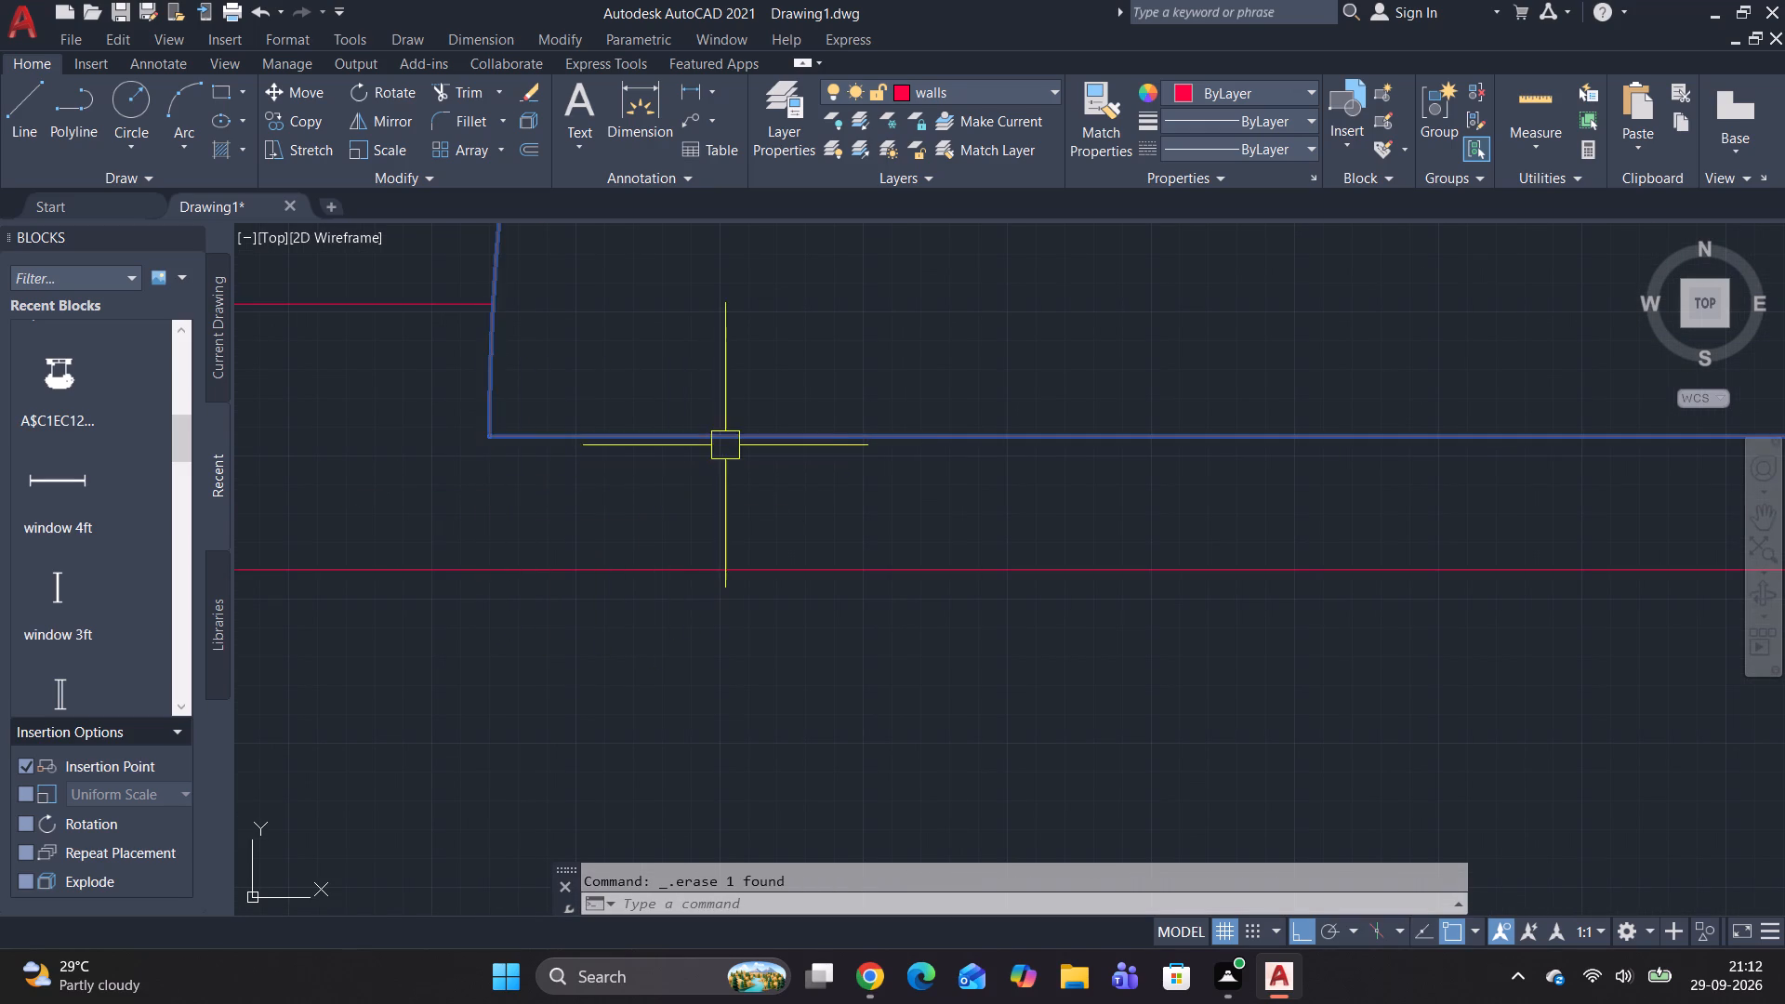
scroll(725, 445, down, 3)
key(m)
key(space)
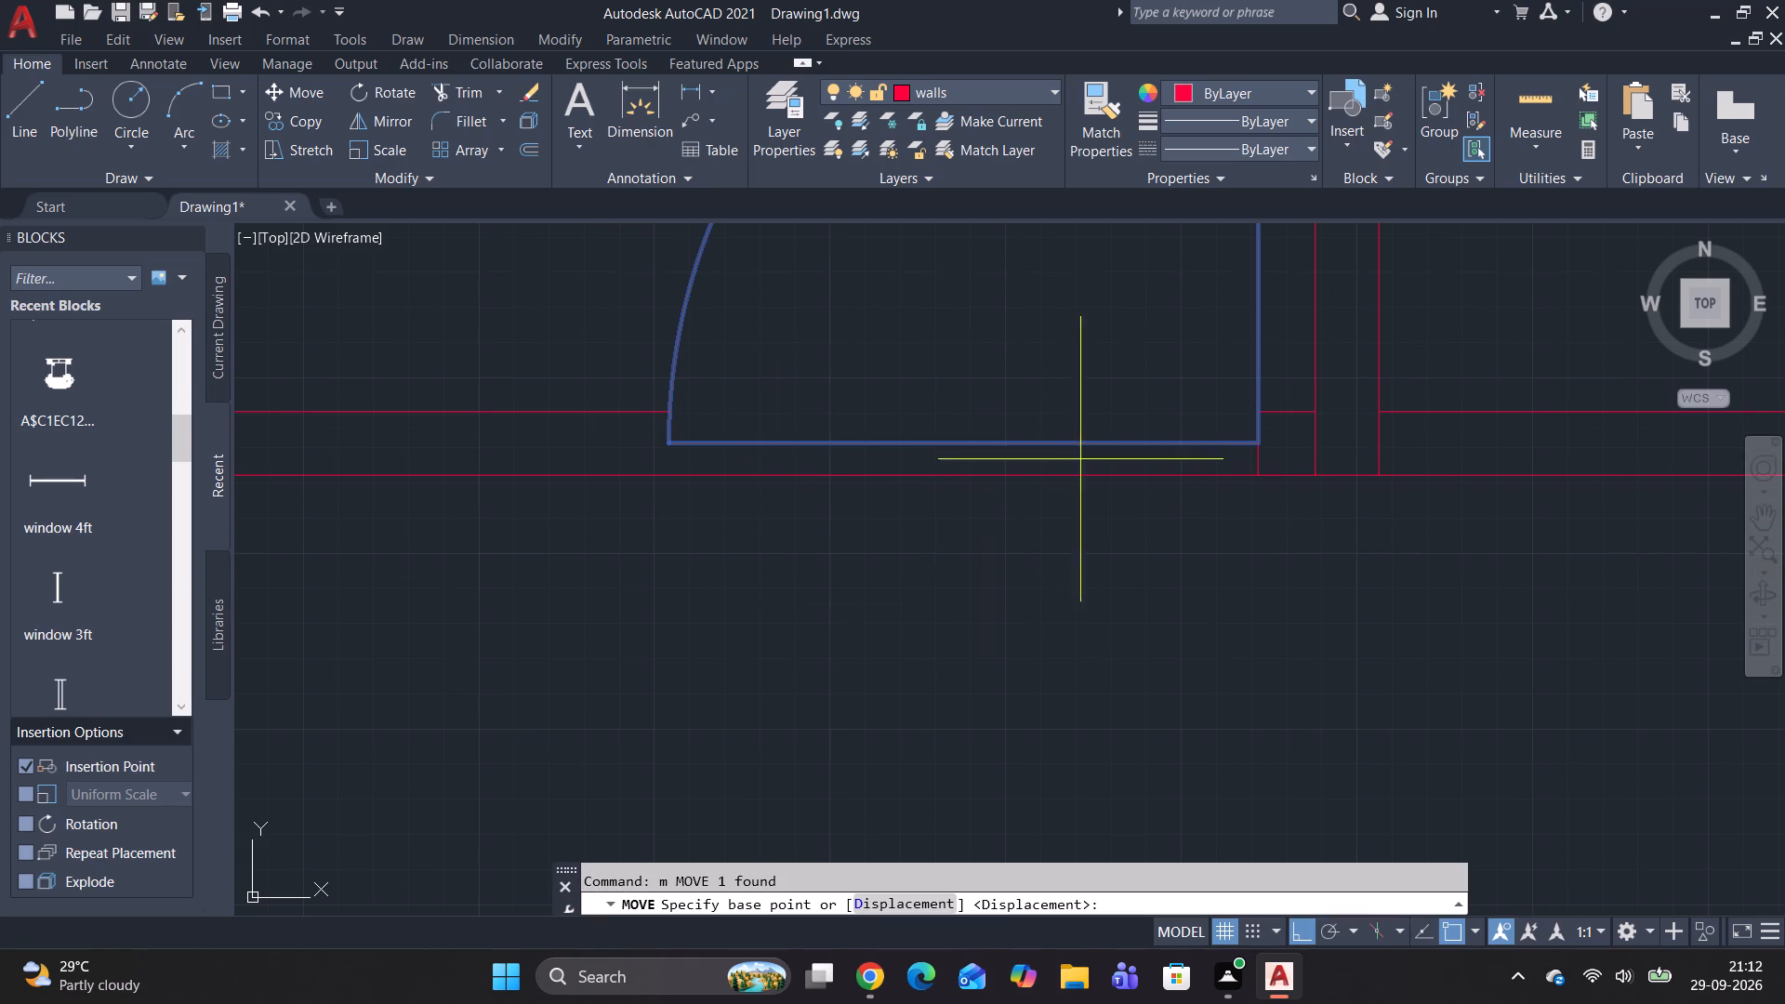
click(1261, 448)
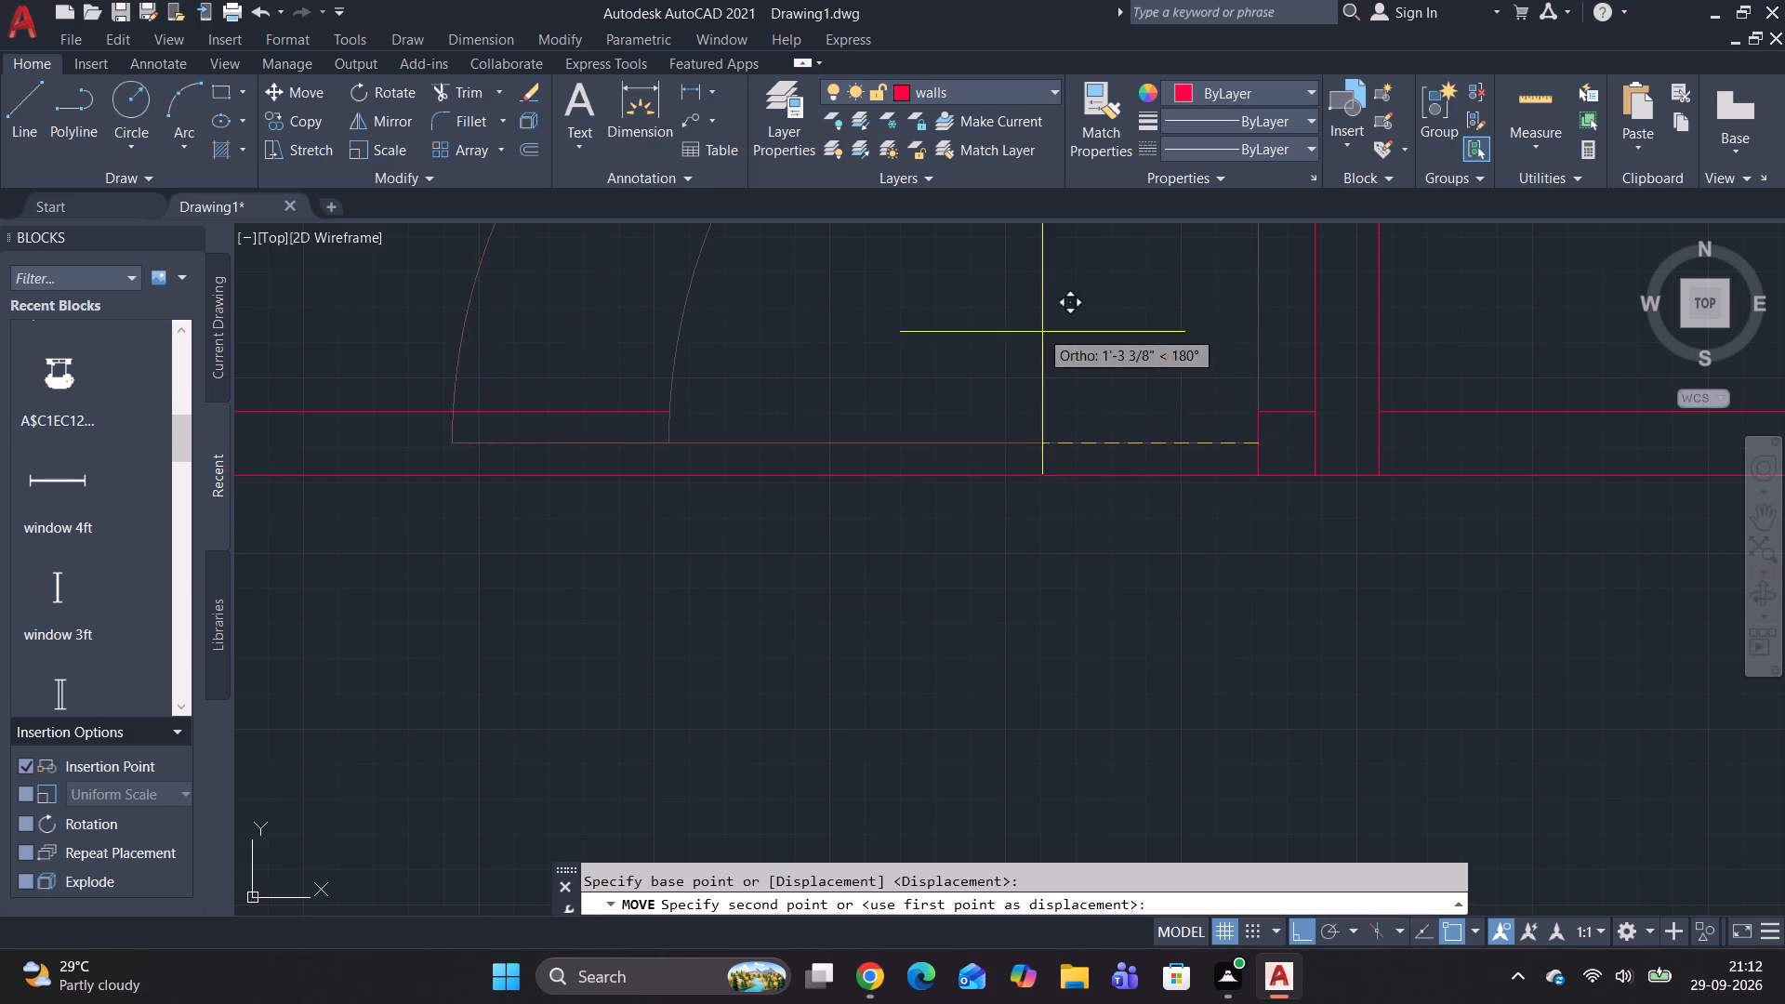
click(543, 309)
key(Escape)
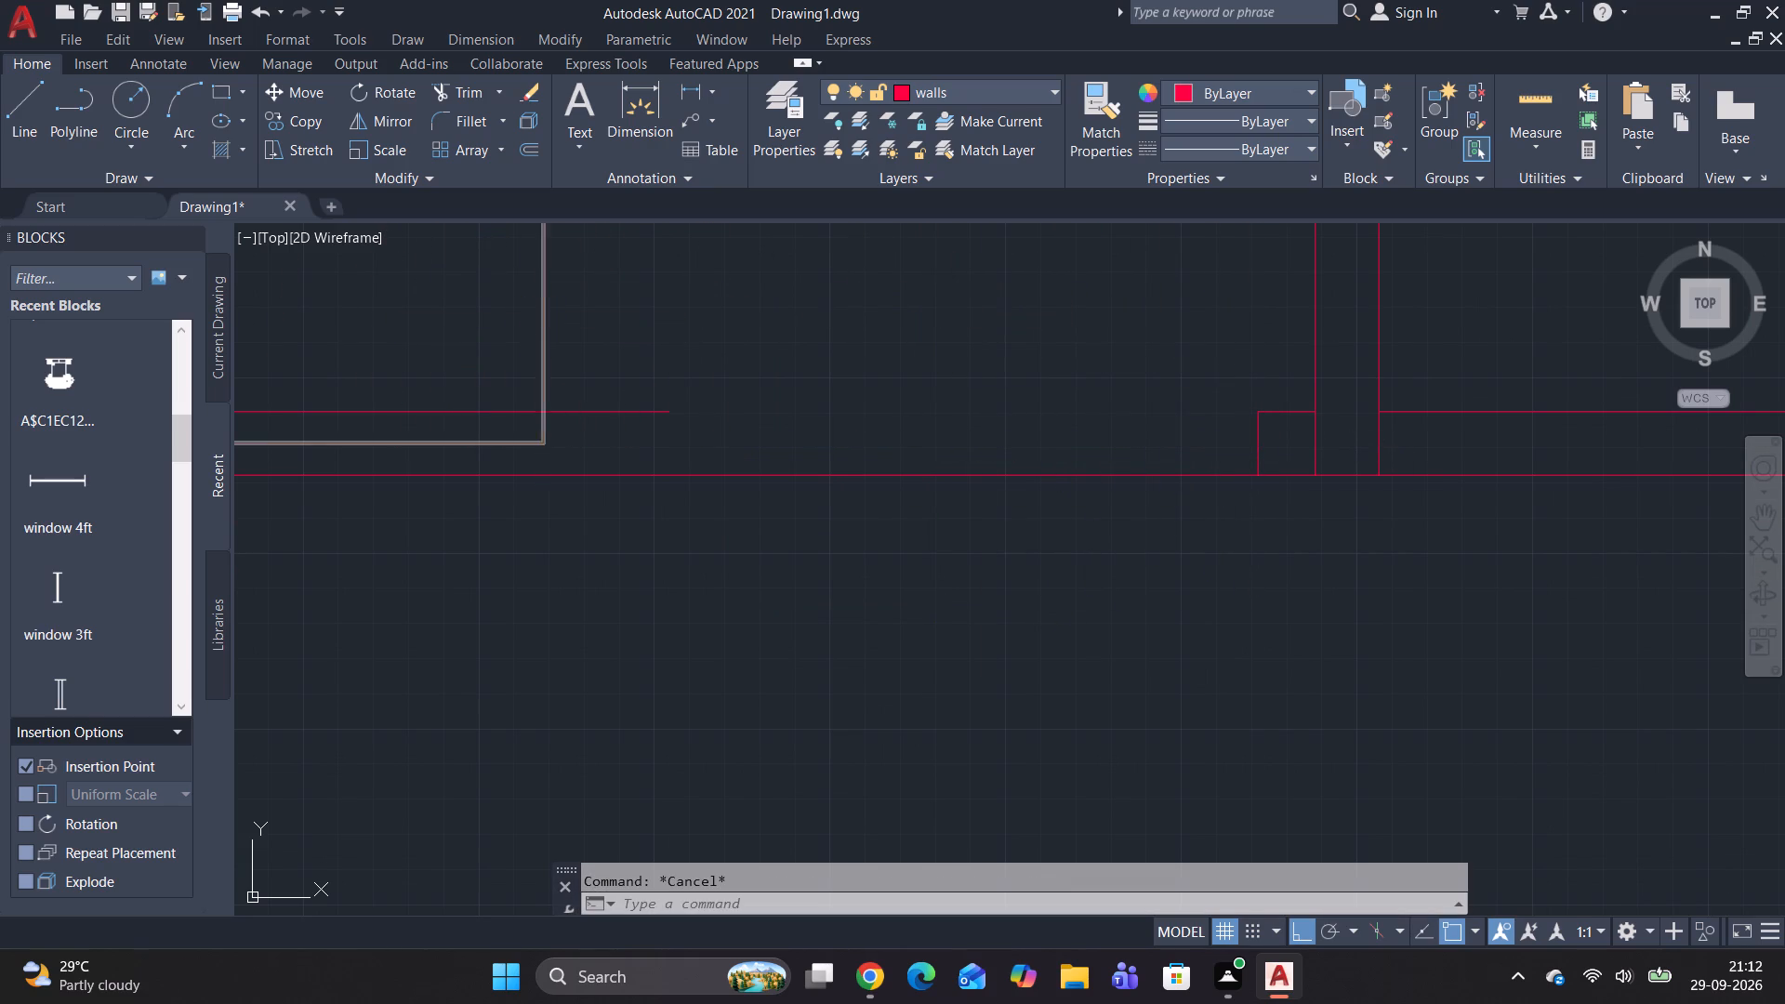
key(Escape)
Draw a vertical jamb line from the trimmed upper wall end down past the wall's lower line, with Ortho on.
key(l)
key(space)
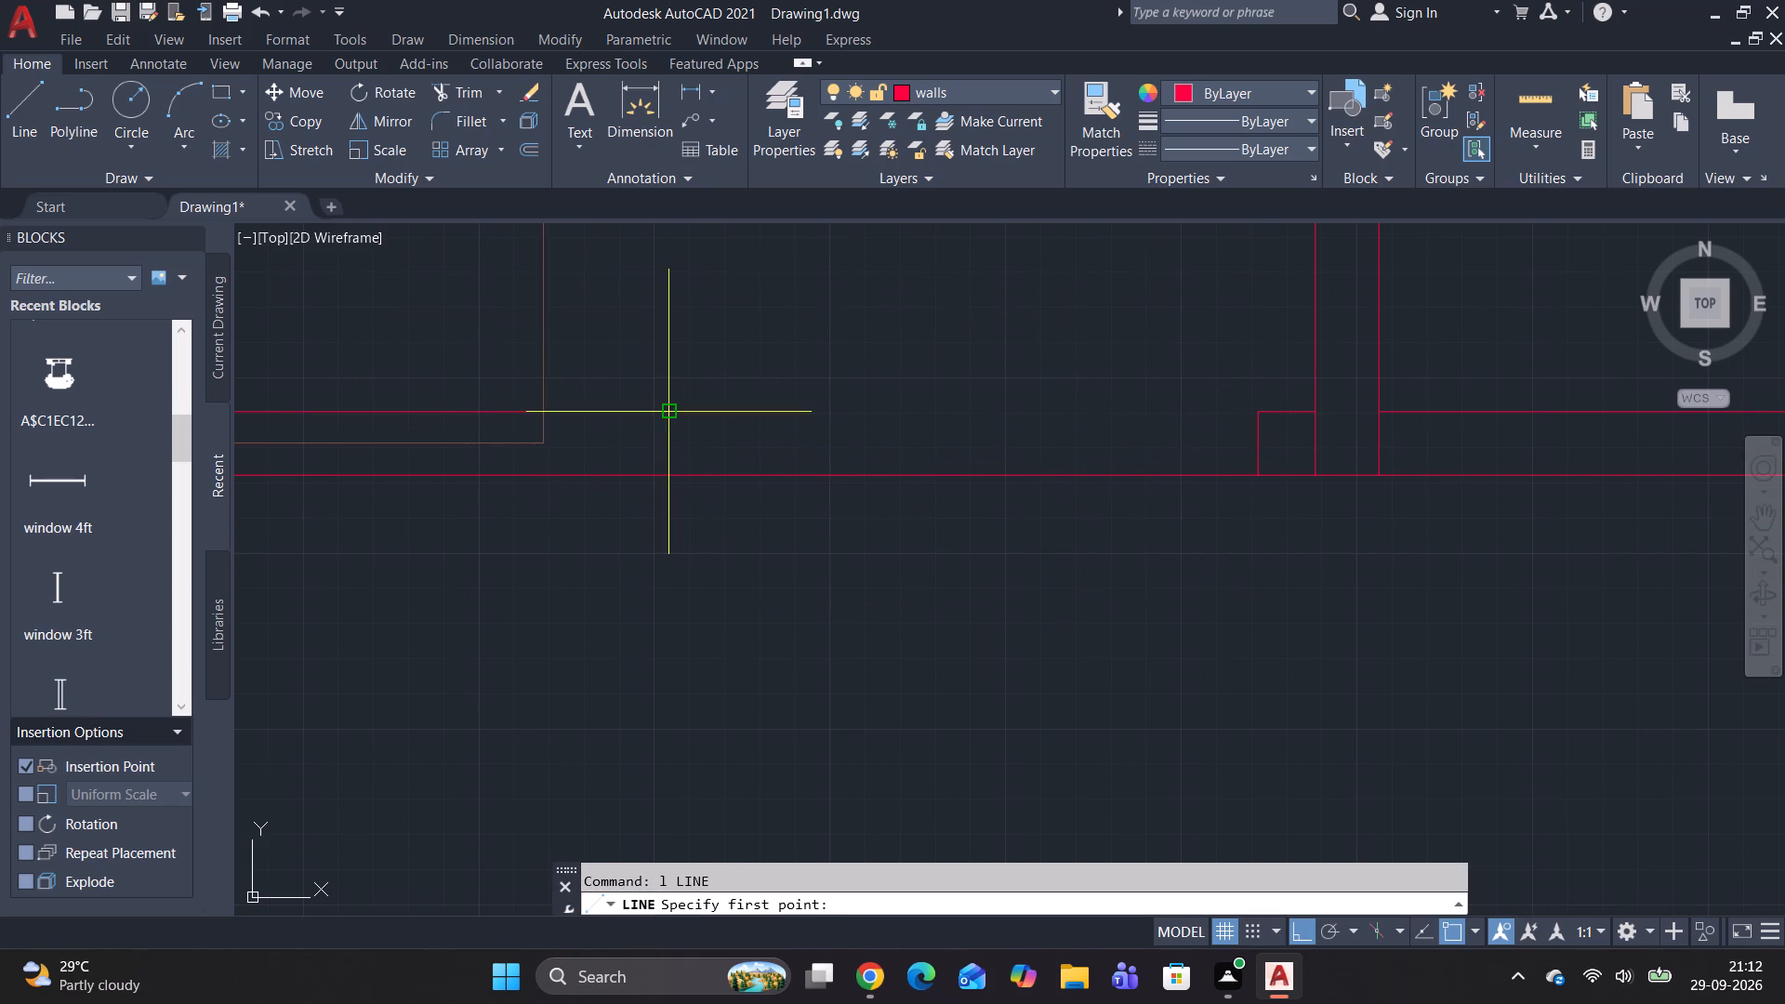
click(667, 409)
key(F8)
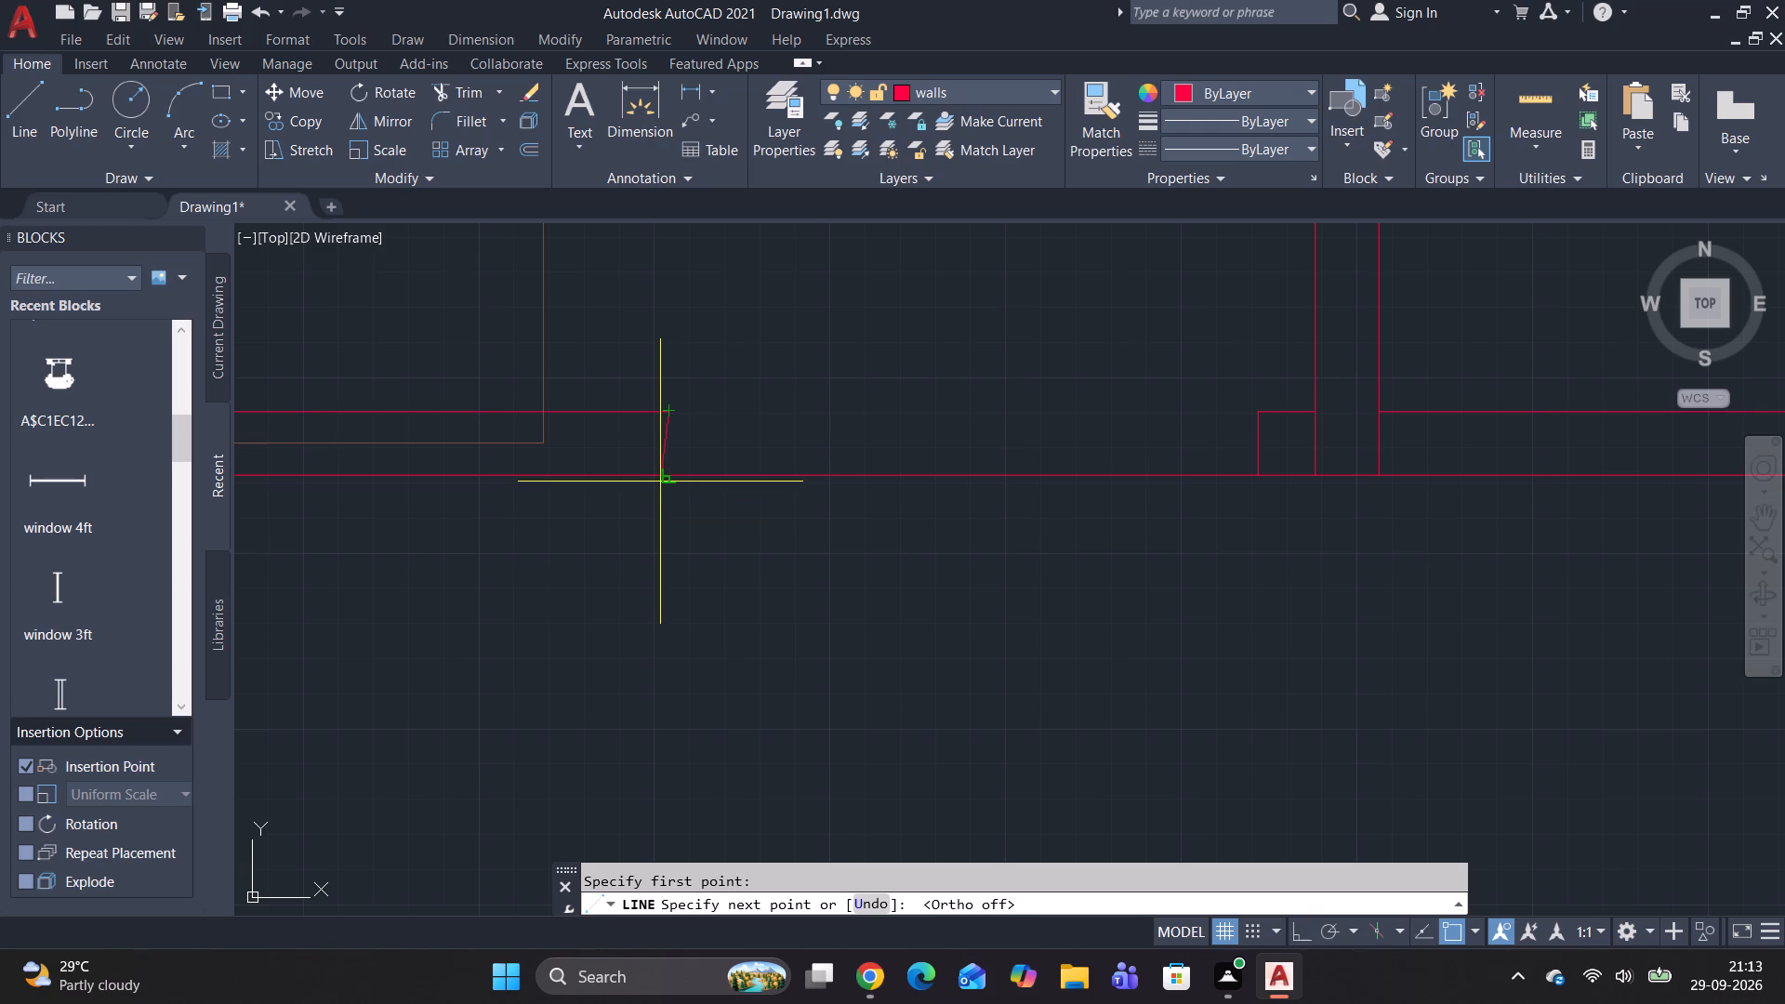
key(F8)
click(655, 520)
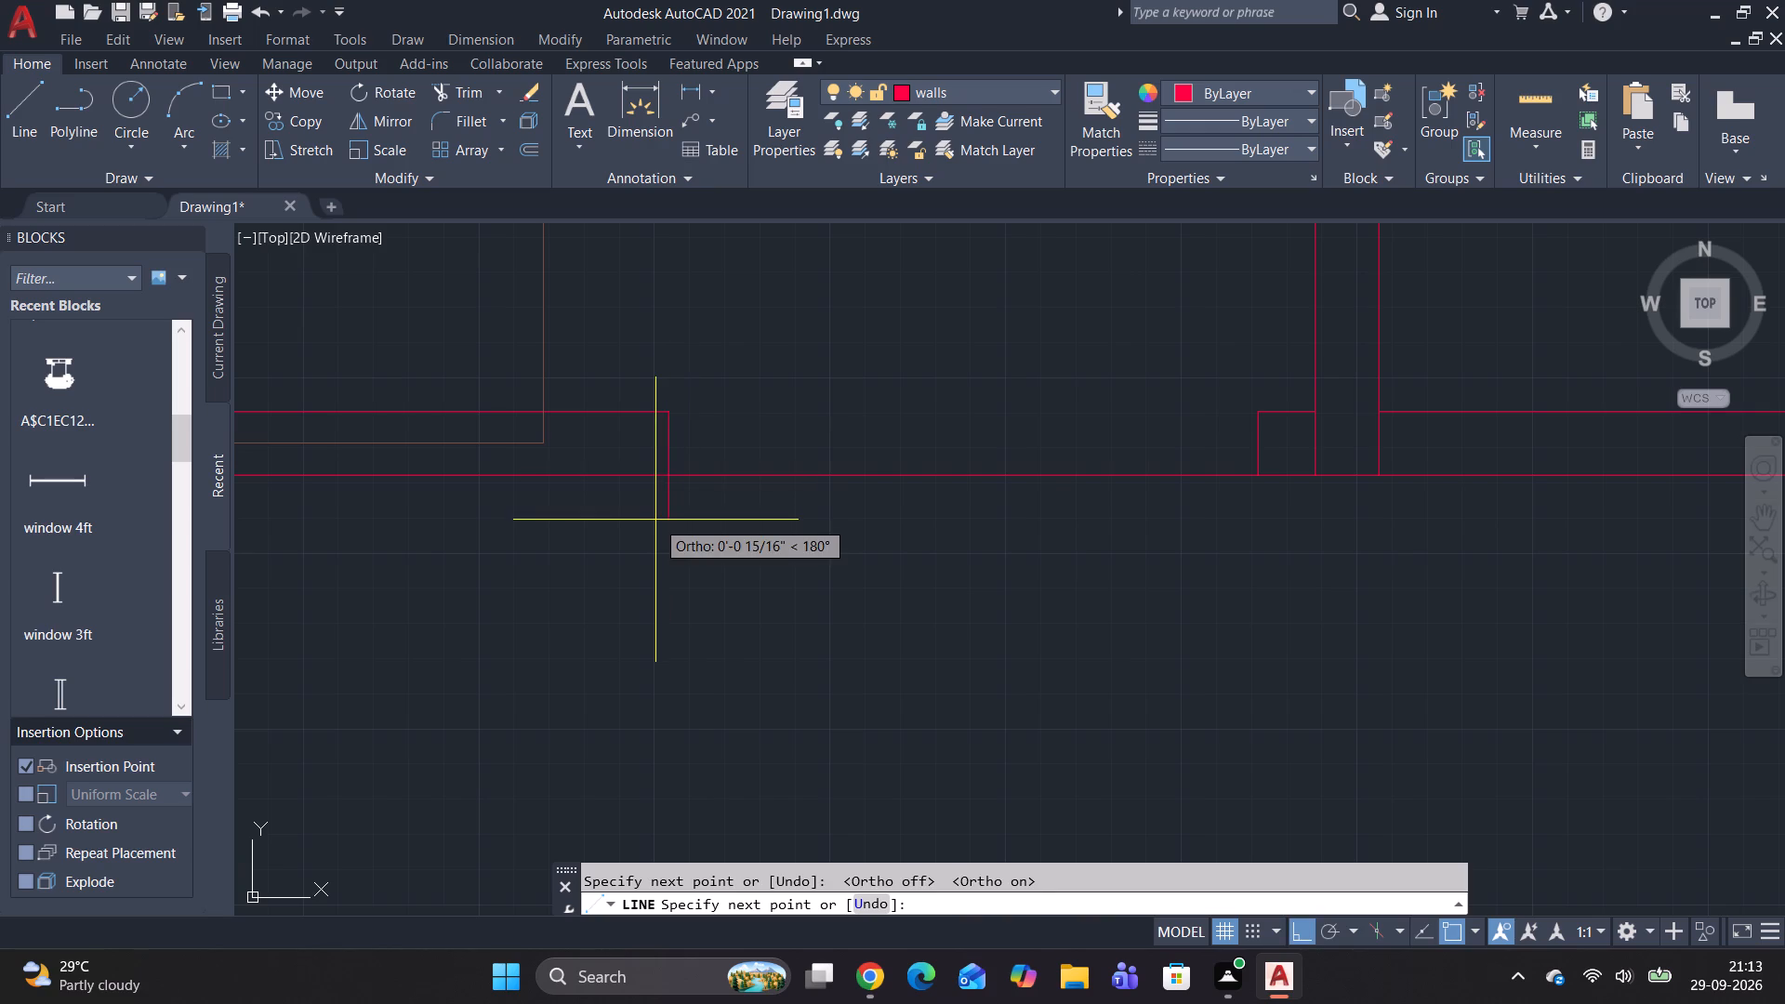
key(Escape)
key(Escape)
key(Escape)
key(Escape)
key(Escape)
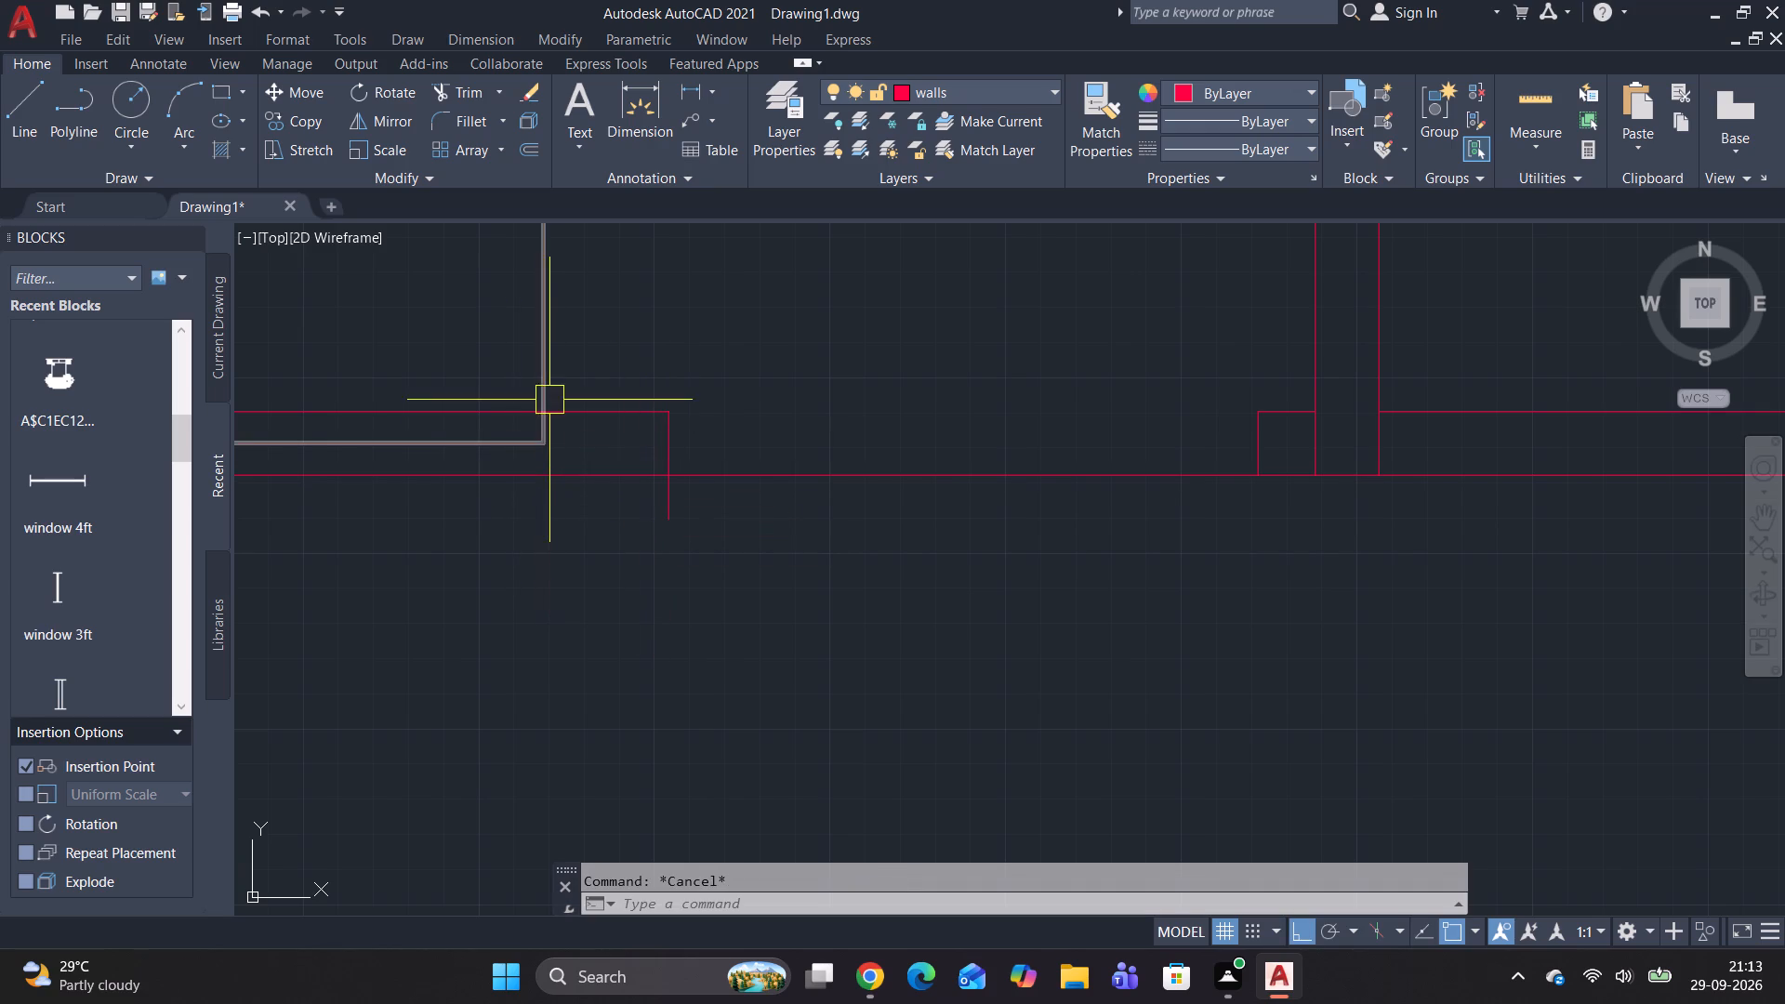
Move the door block by its hinge corner back to the midpoint of the jamb line beside the first upper divider.
click(547, 439)
key(m)
key(space)
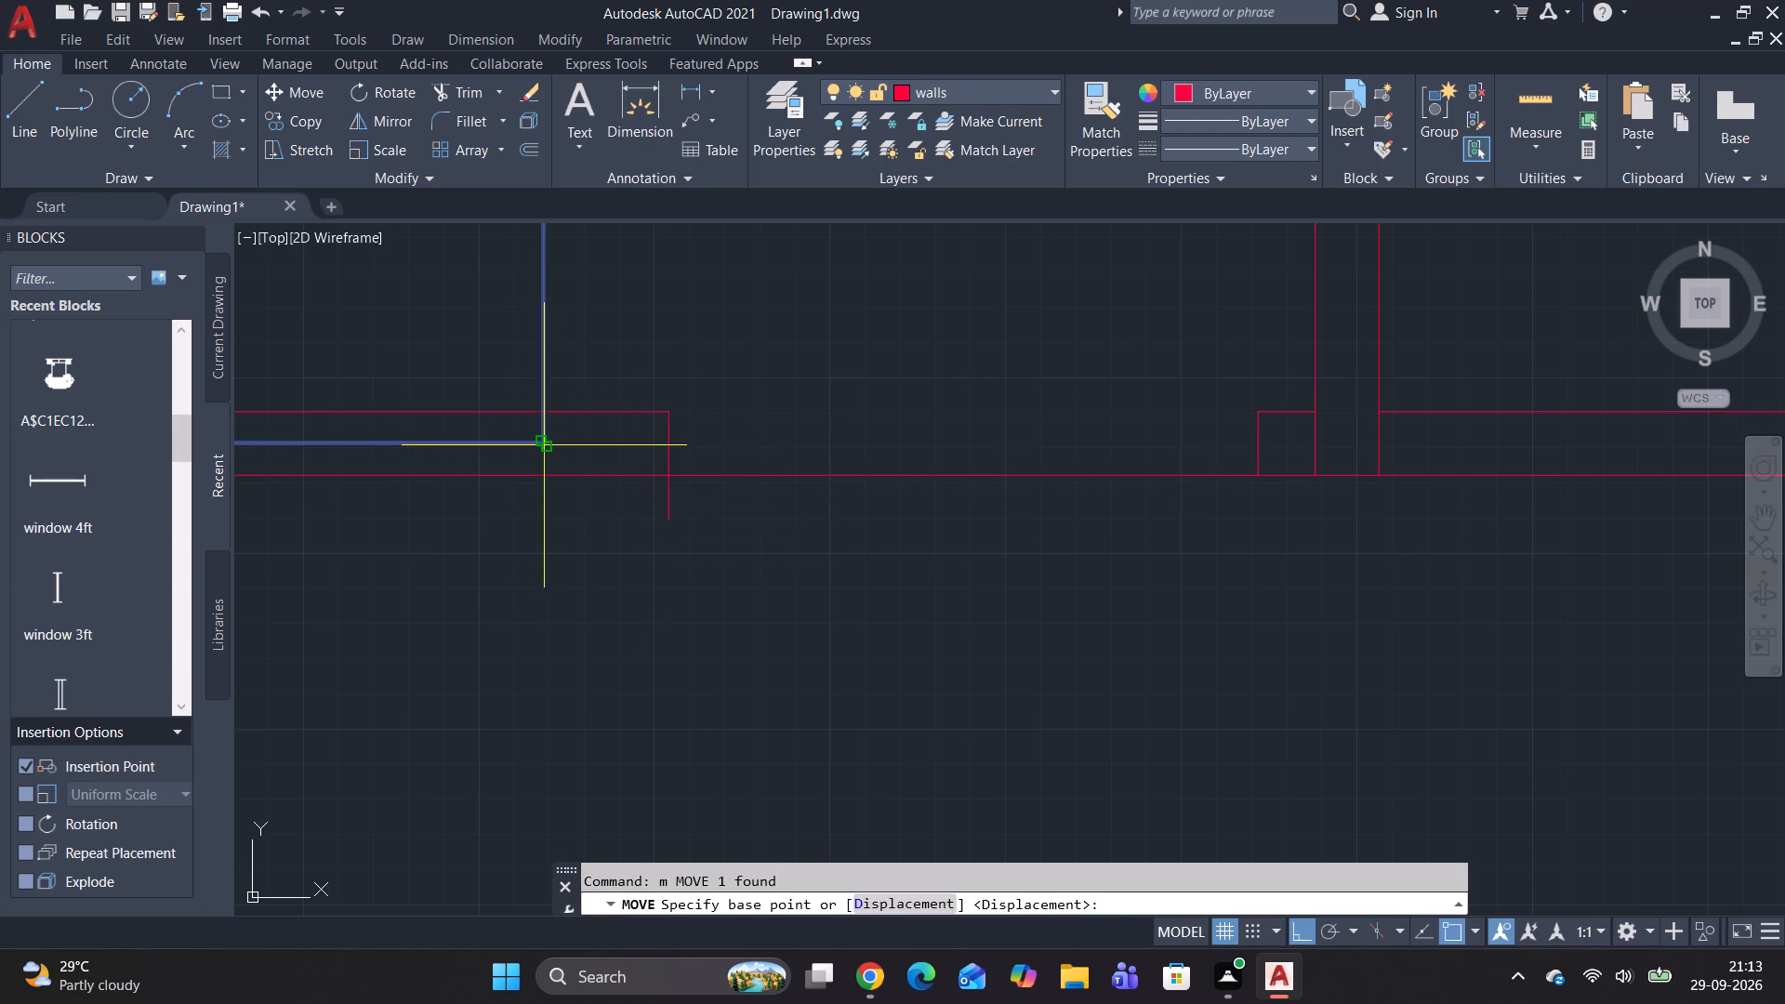
click(543, 445)
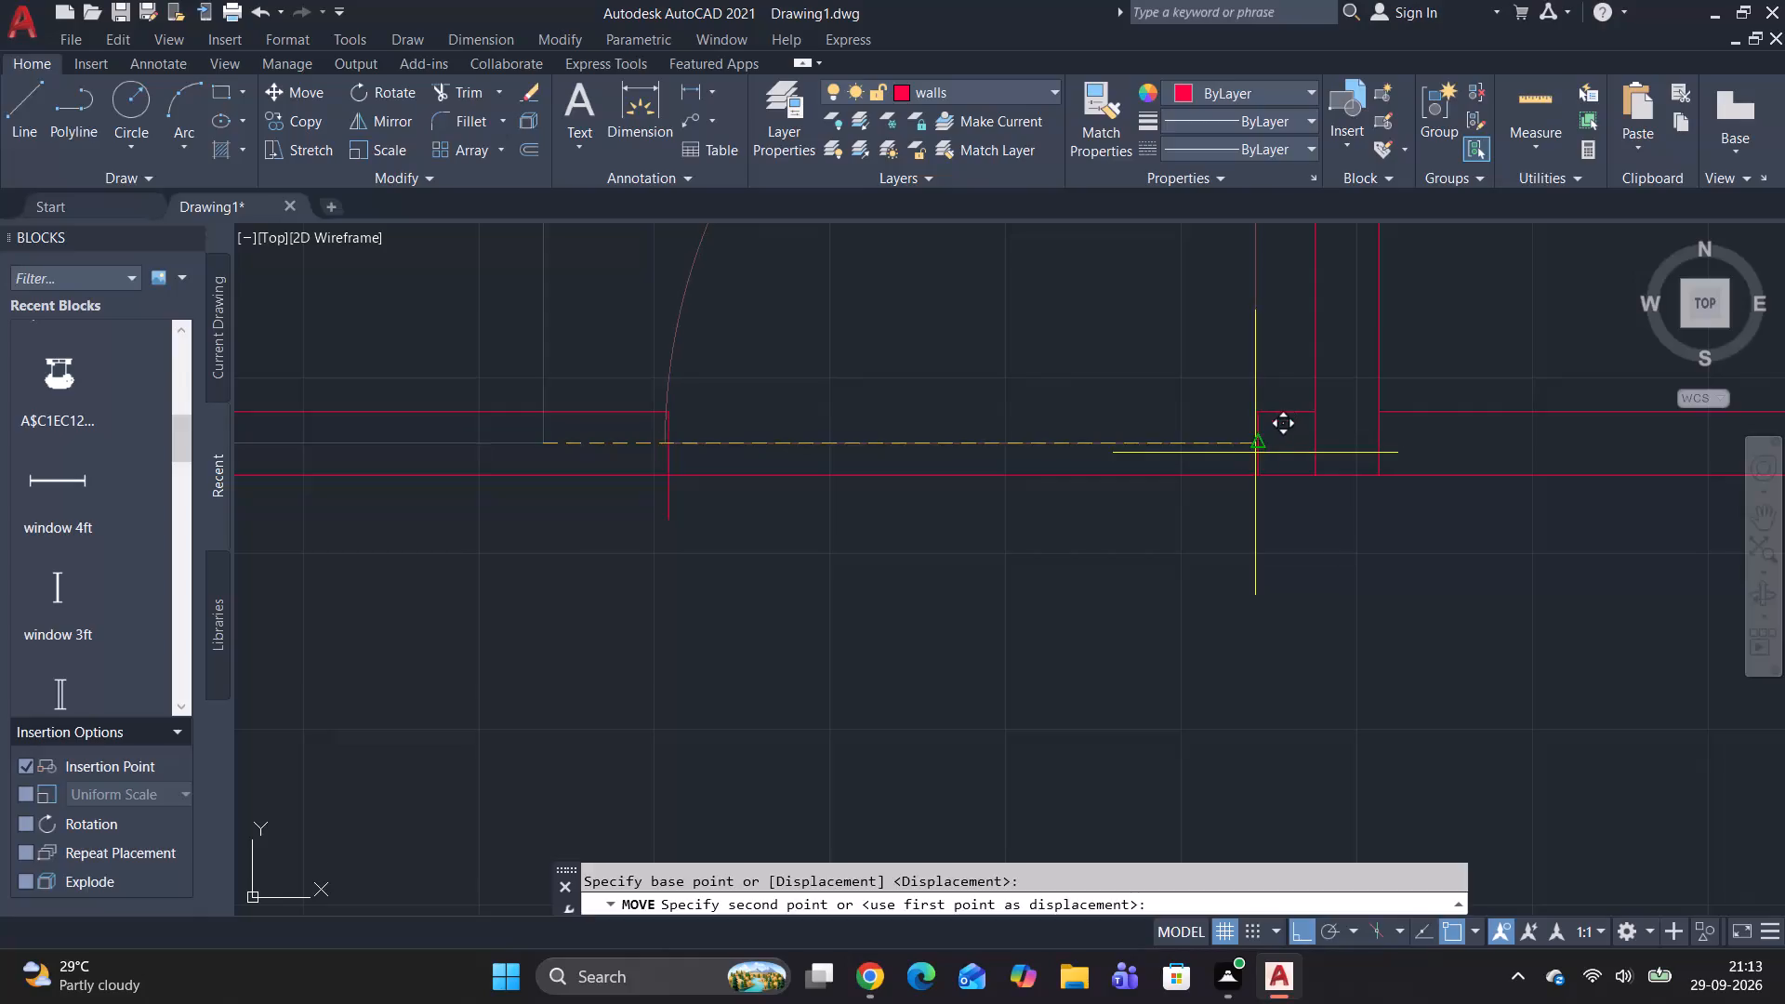
click(1255, 453)
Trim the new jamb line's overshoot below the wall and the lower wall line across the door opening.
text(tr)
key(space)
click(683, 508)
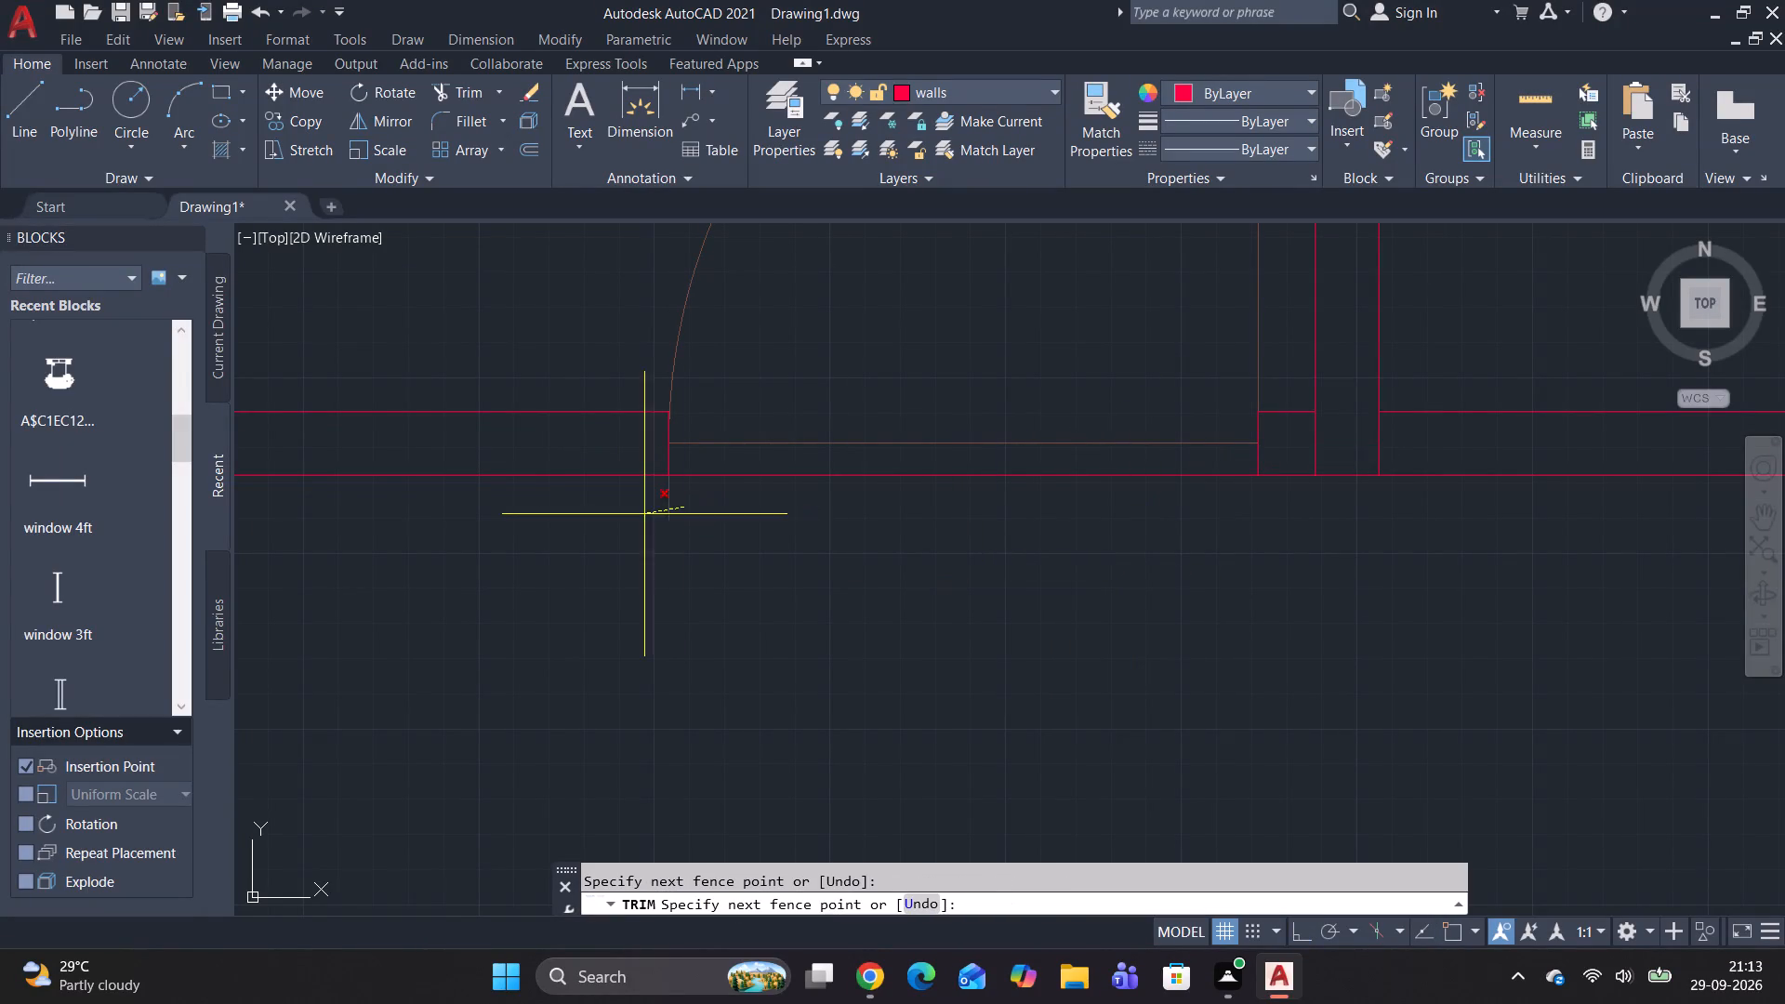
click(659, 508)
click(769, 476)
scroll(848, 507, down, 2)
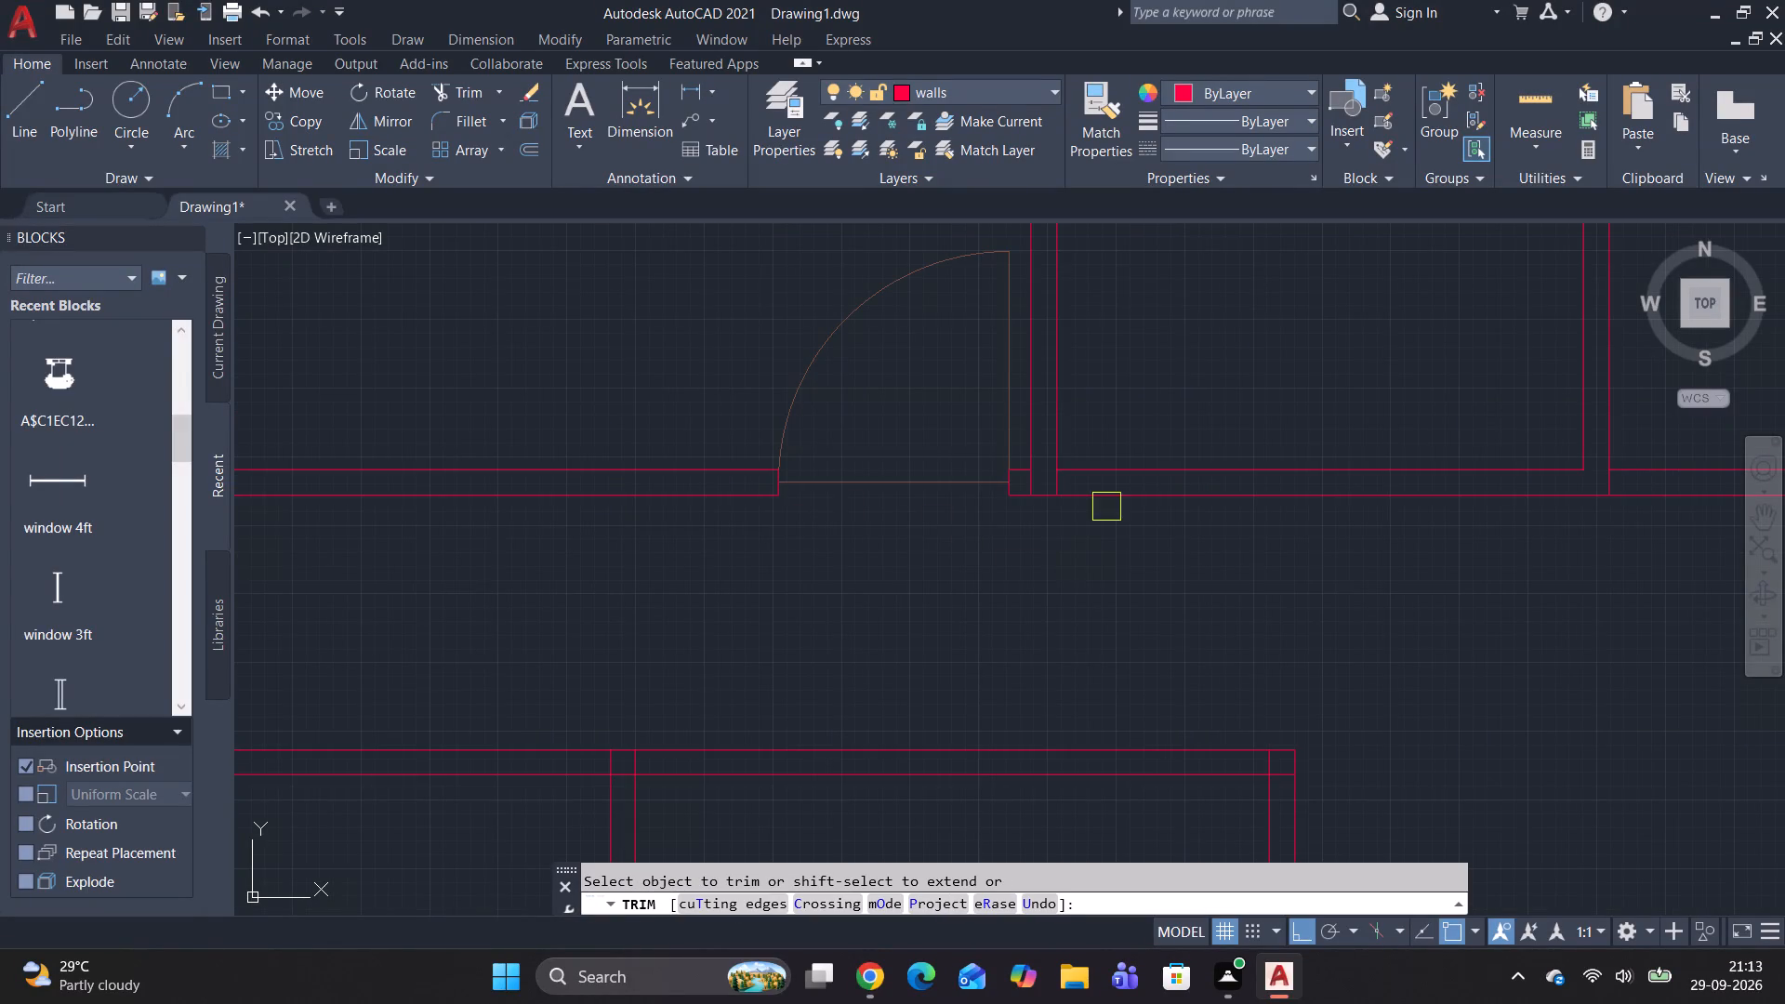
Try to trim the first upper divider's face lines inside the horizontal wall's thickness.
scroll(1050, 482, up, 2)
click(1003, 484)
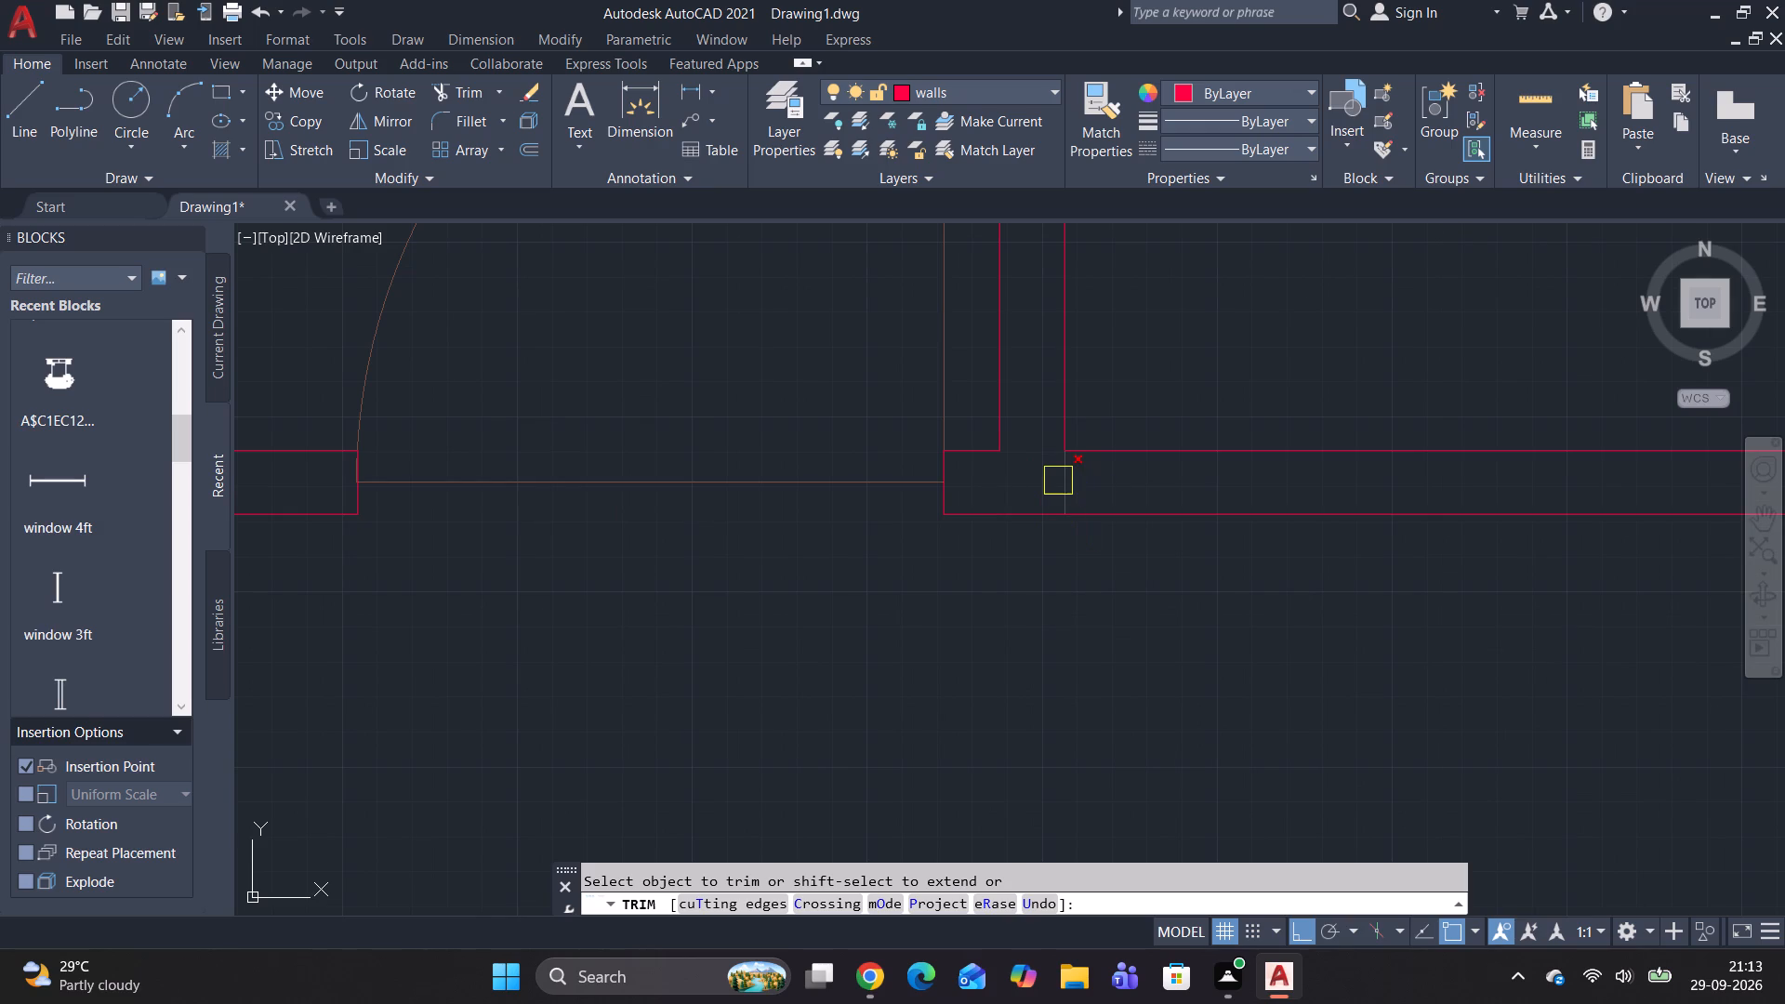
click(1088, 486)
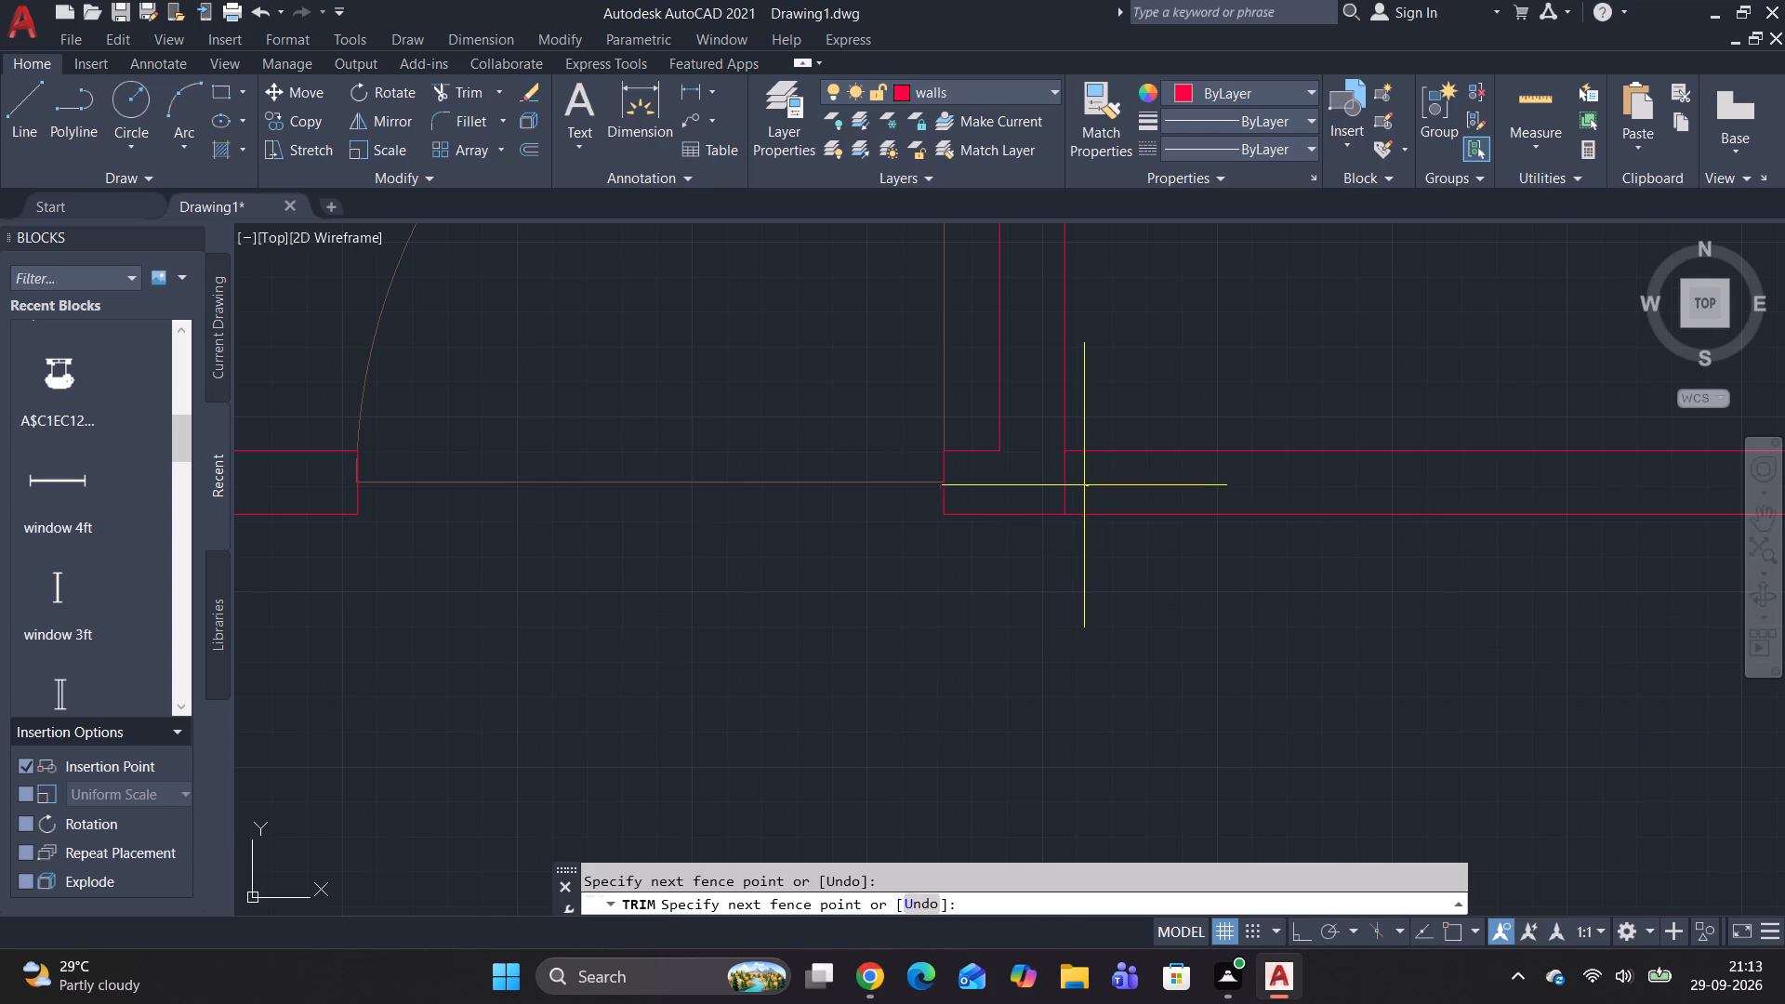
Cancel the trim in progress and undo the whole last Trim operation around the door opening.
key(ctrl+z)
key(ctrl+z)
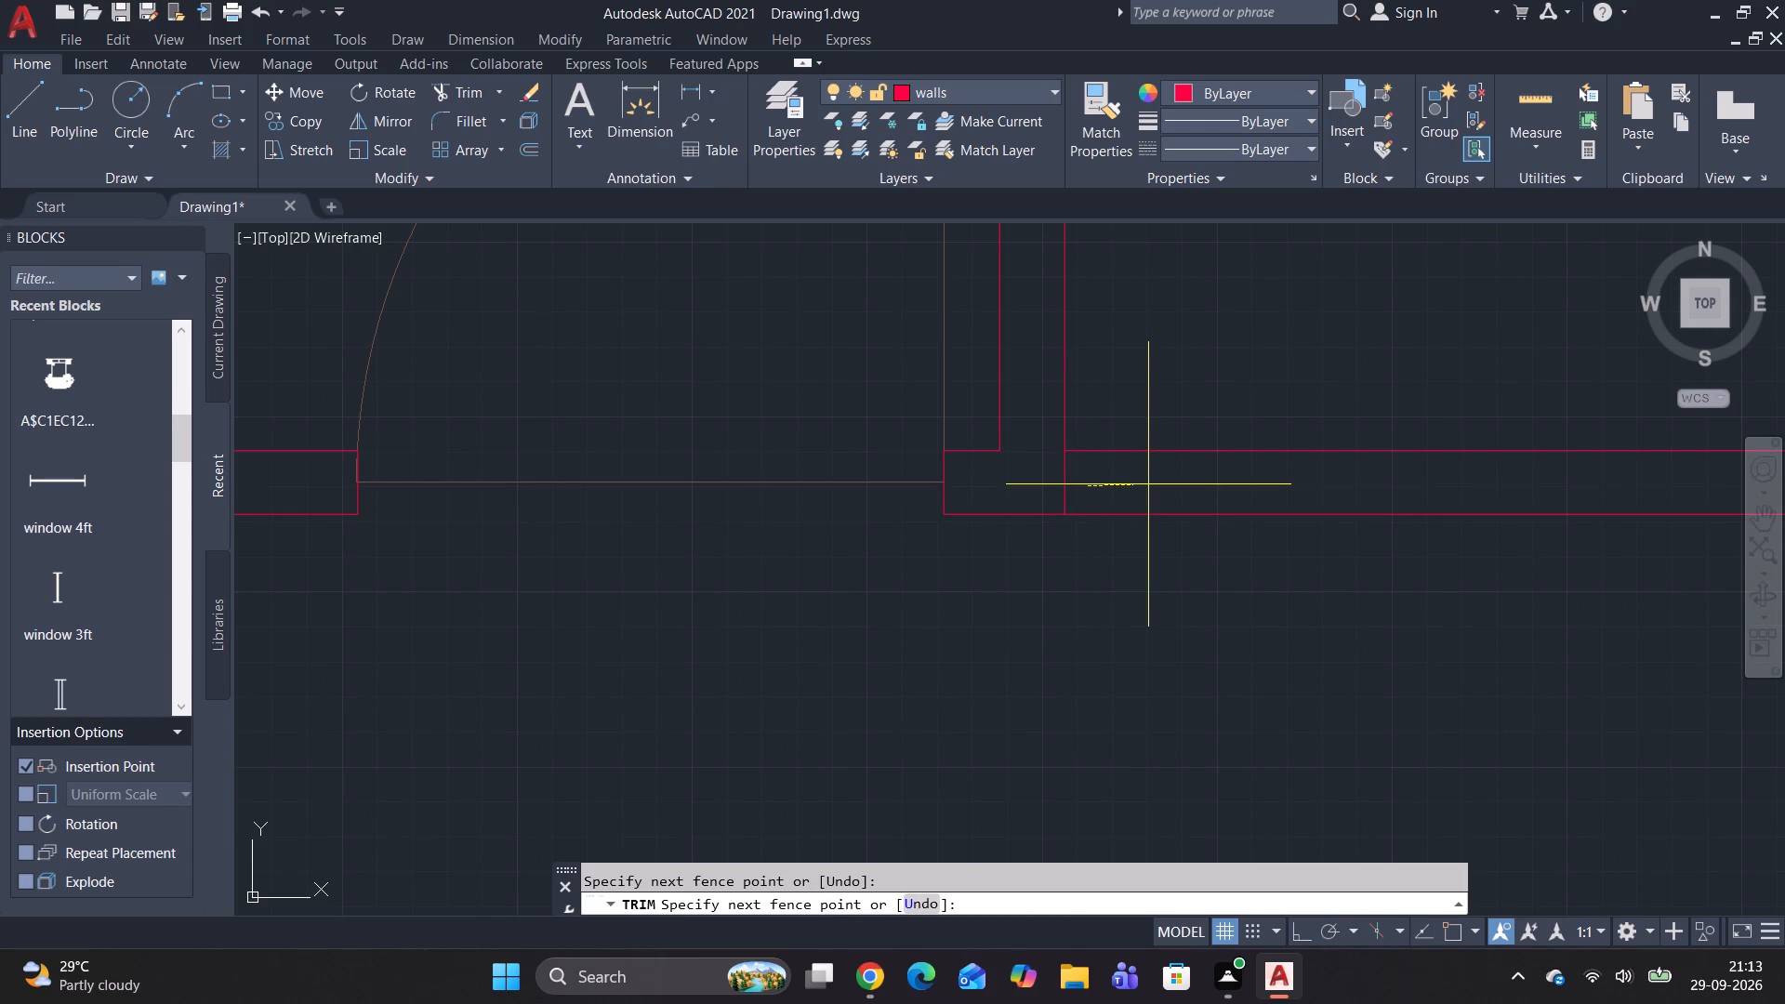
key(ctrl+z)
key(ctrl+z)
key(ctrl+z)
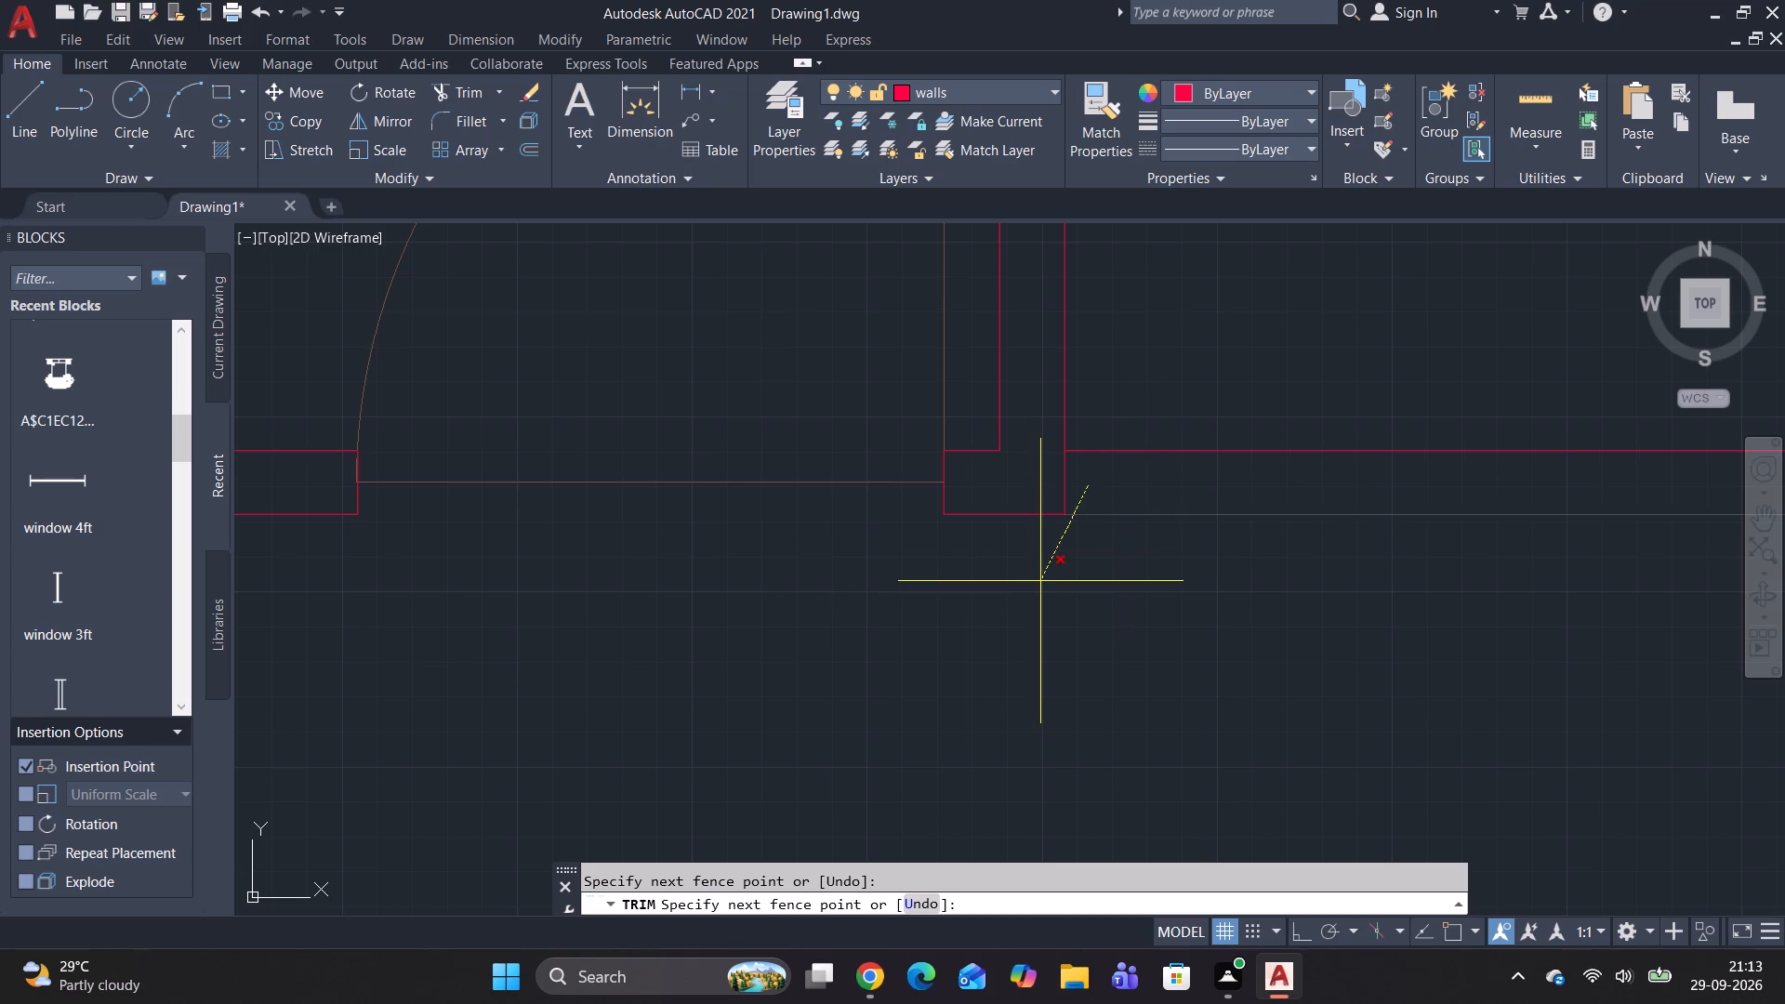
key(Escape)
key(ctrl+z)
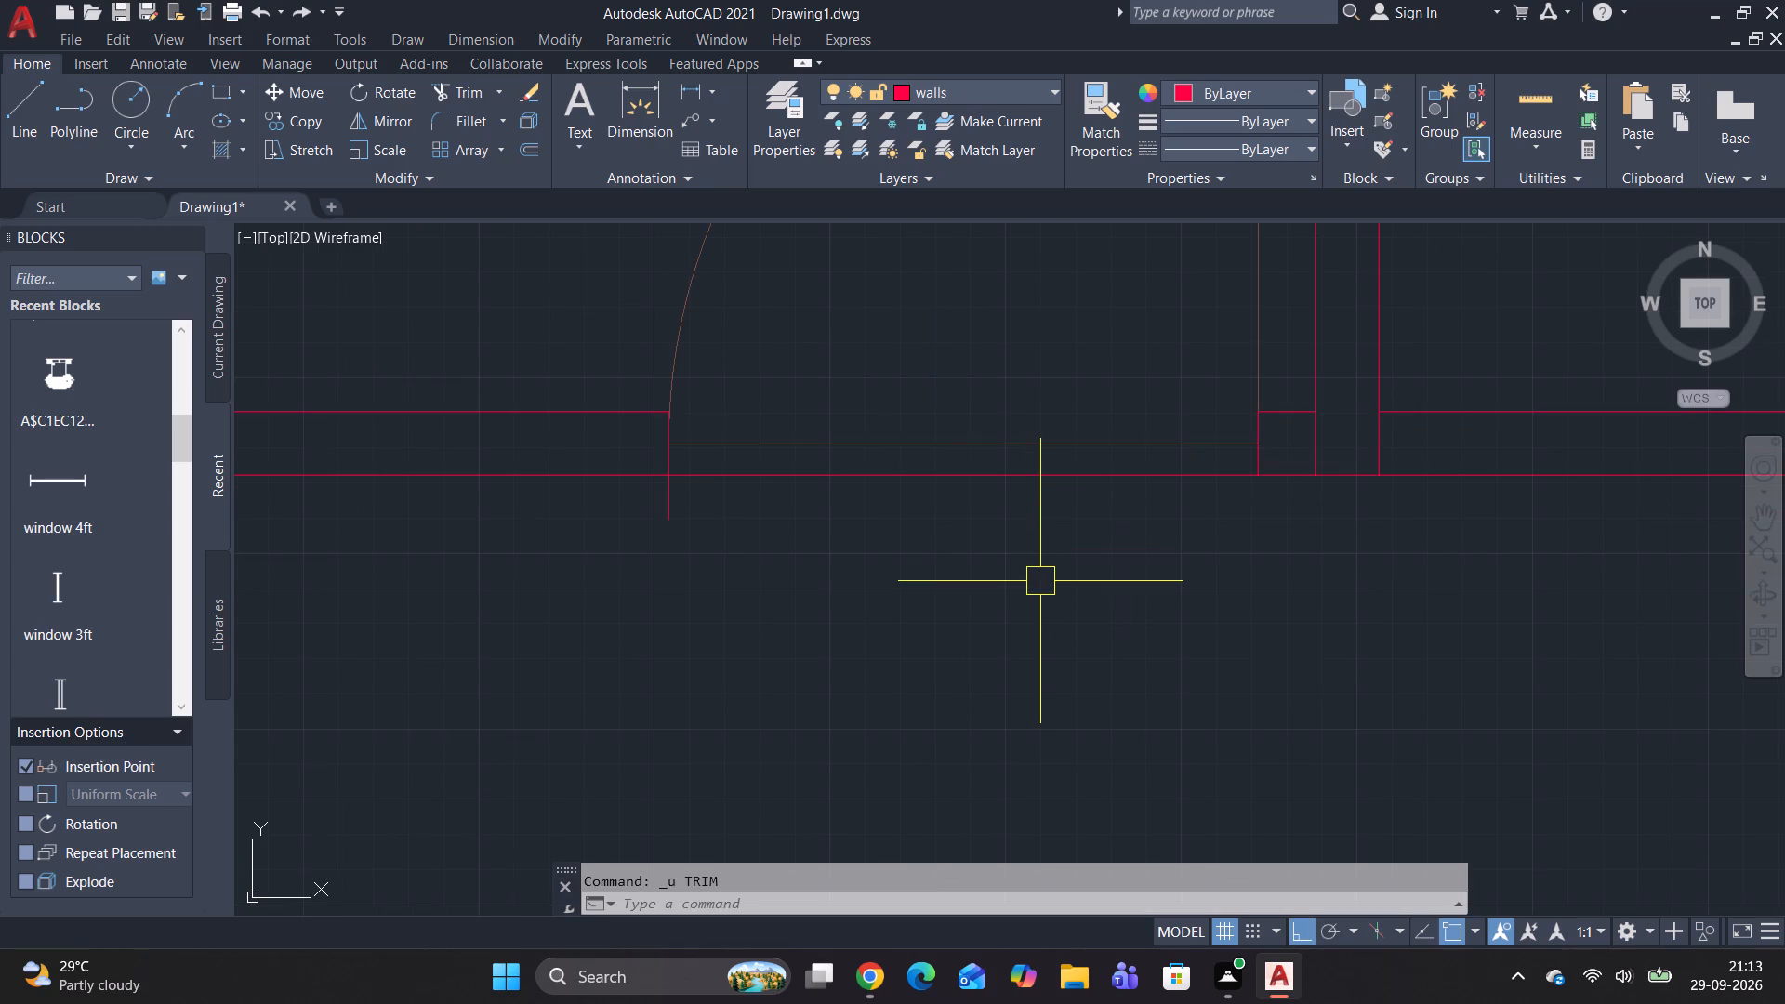
Trim the jamb line's overshoot, the divider's right-face stub inside the horizontal wall, and the lower wall line across the door opening.
text(tr)
key(space)
click(654, 502)
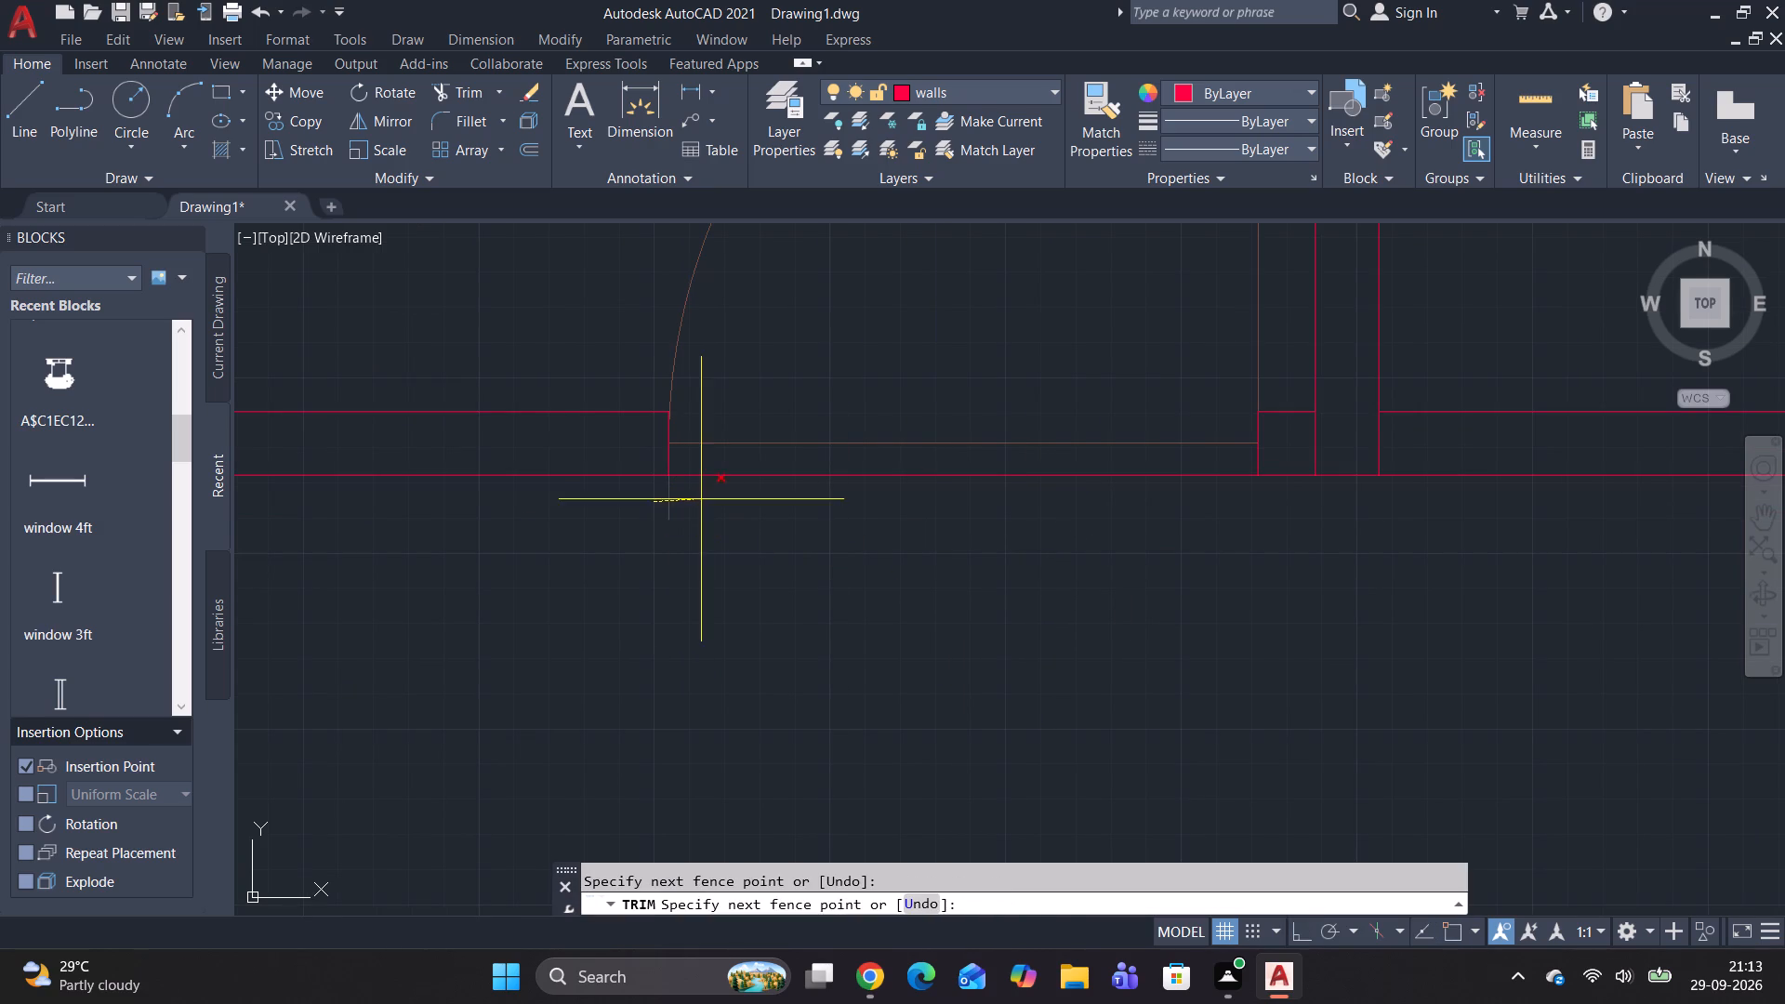
click(704, 501)
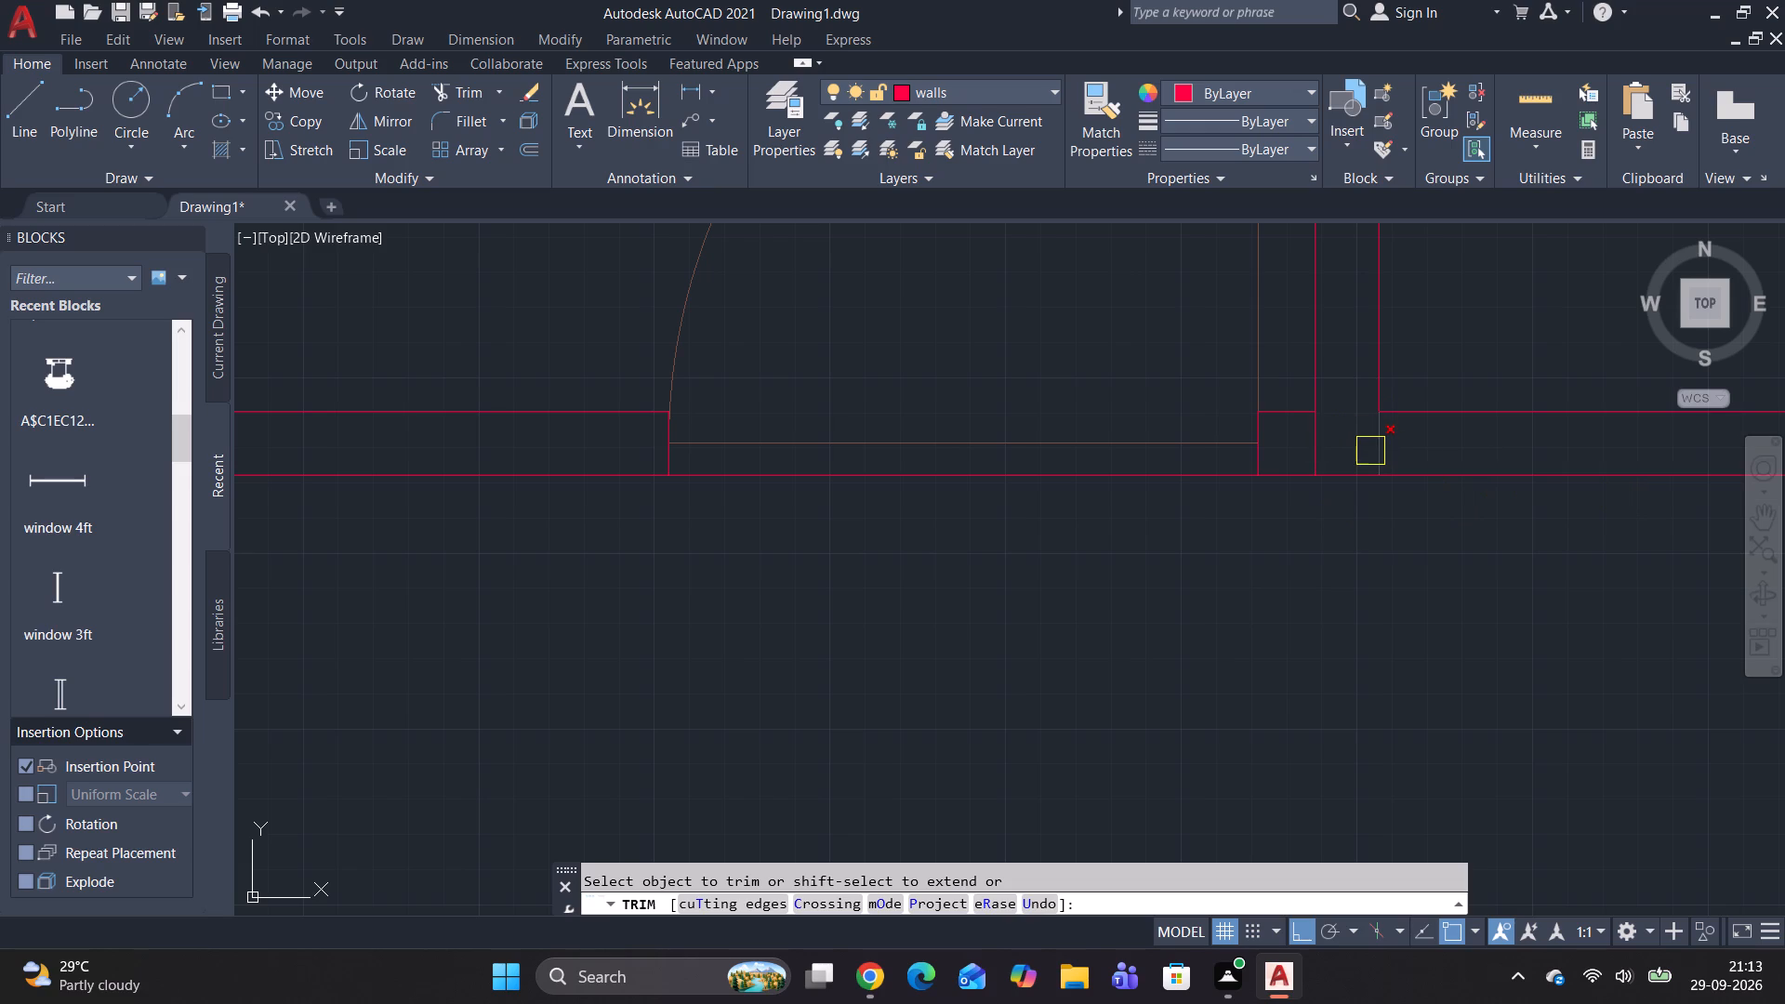
click(1370, 451)
scroll(1471, 422, down, 2)
middle_drag(1471, 422, 1111, 689)
click(903, 716)
scroll(1112, 490, down, 2)
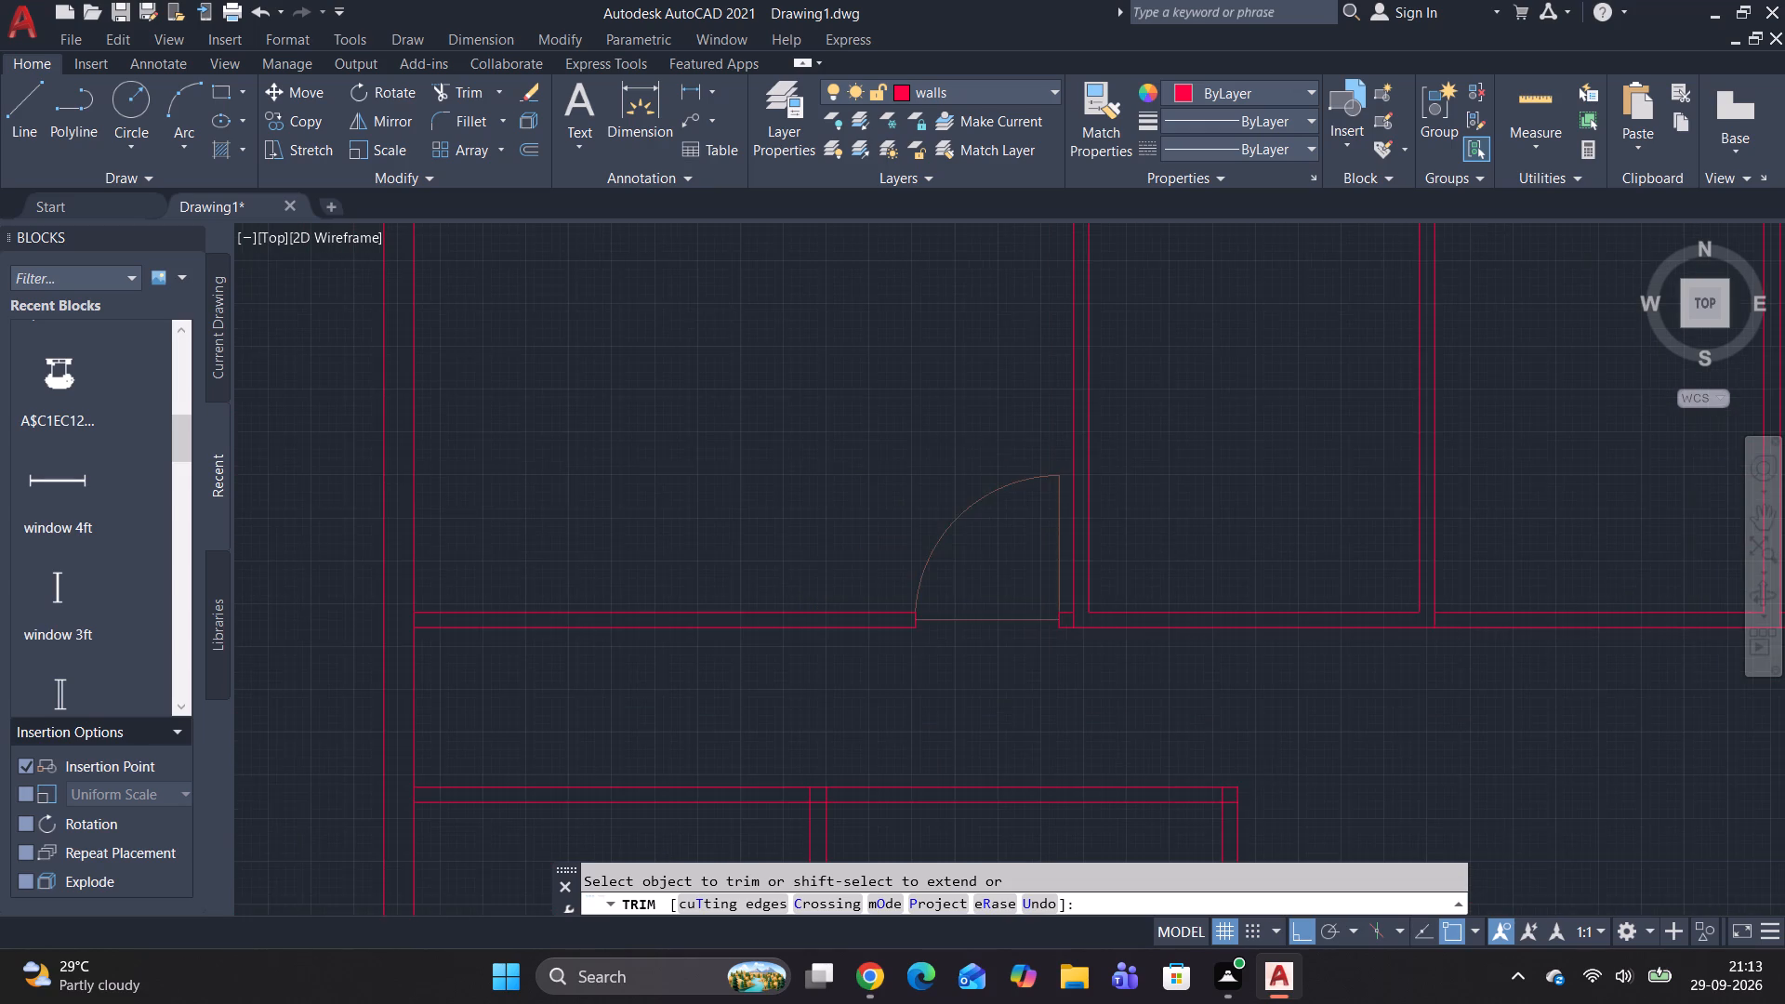
middle_drag(1112, 490, 913, 642)
key(Escape)
key(Escape)
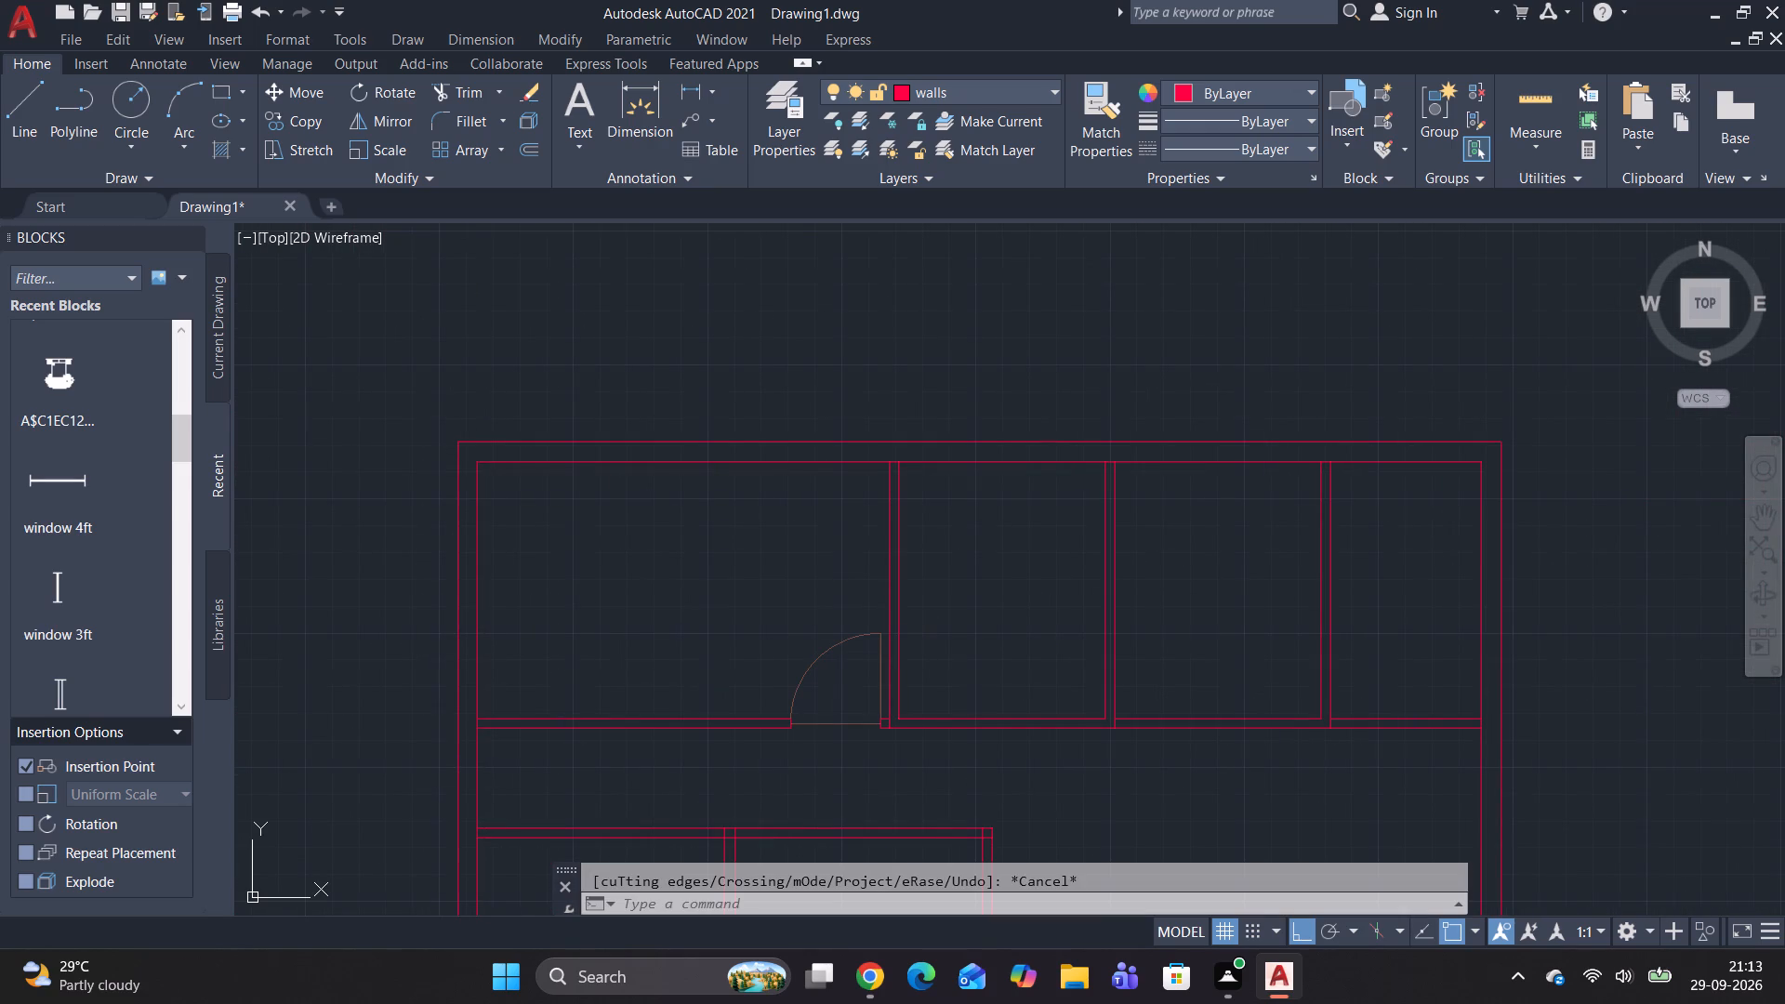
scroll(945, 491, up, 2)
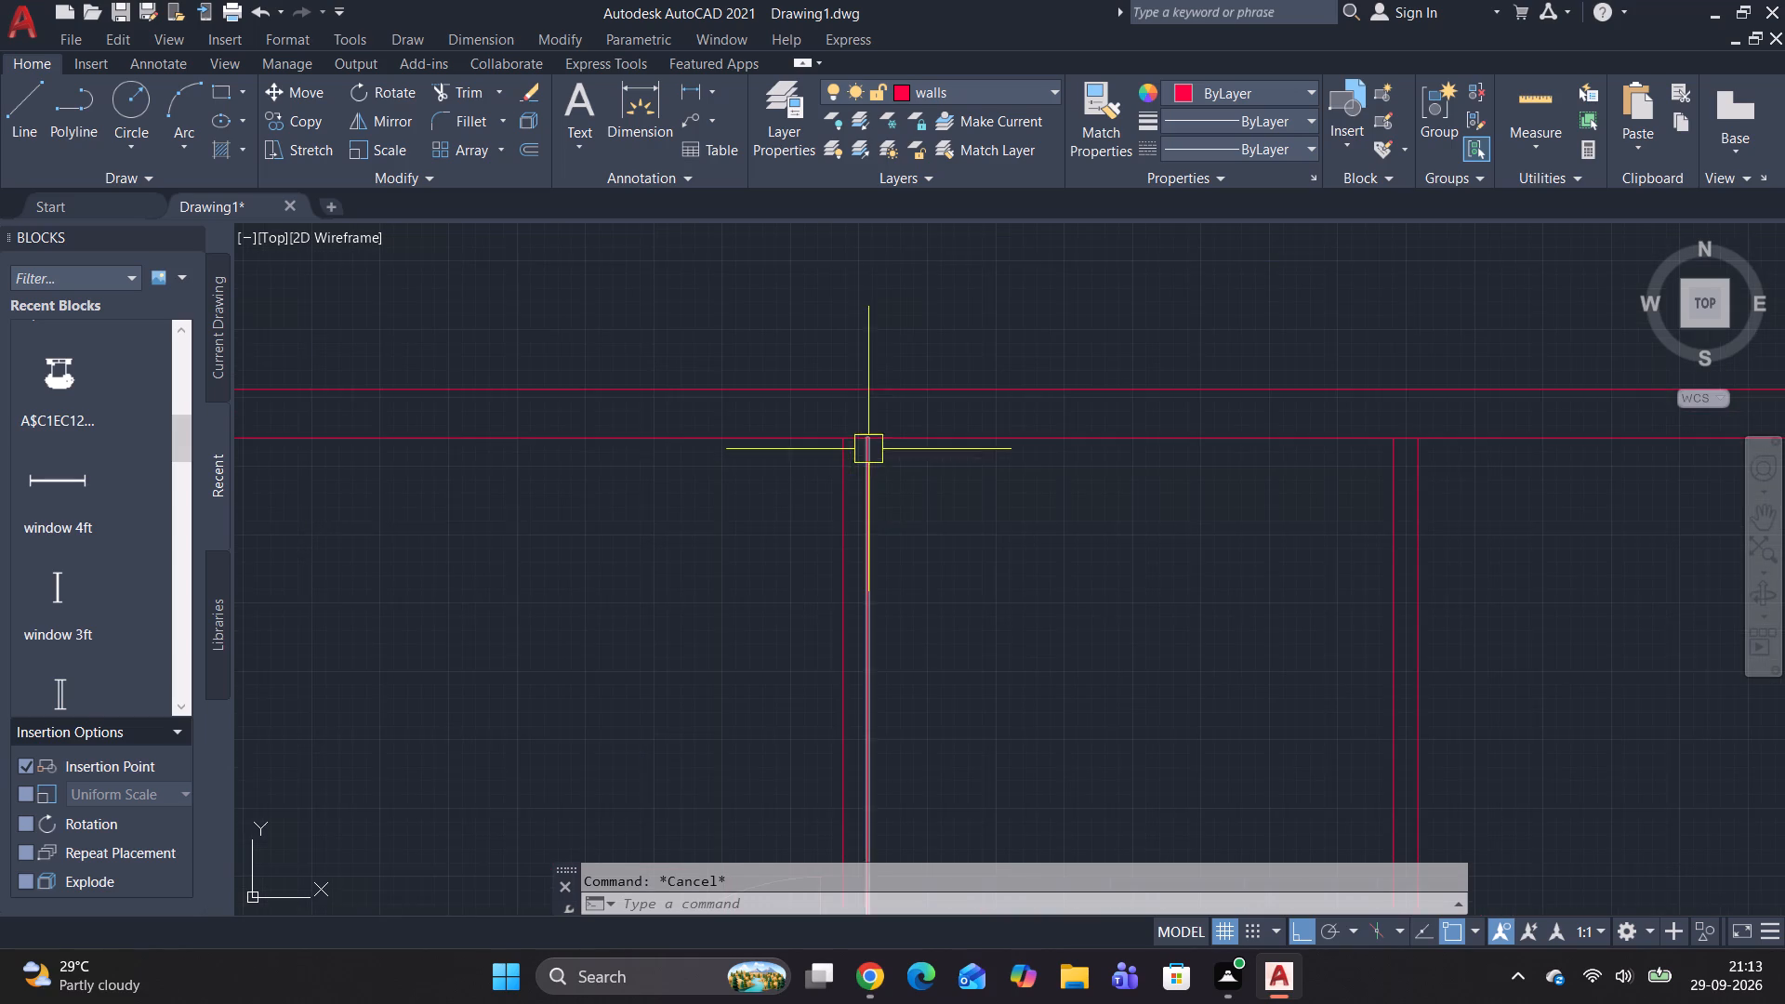
Draw a line 4" down from the top of the first upper divider's left face, then across to its right face.
middle_drag(868, 449, 893, 402)
text(l)
key(space)
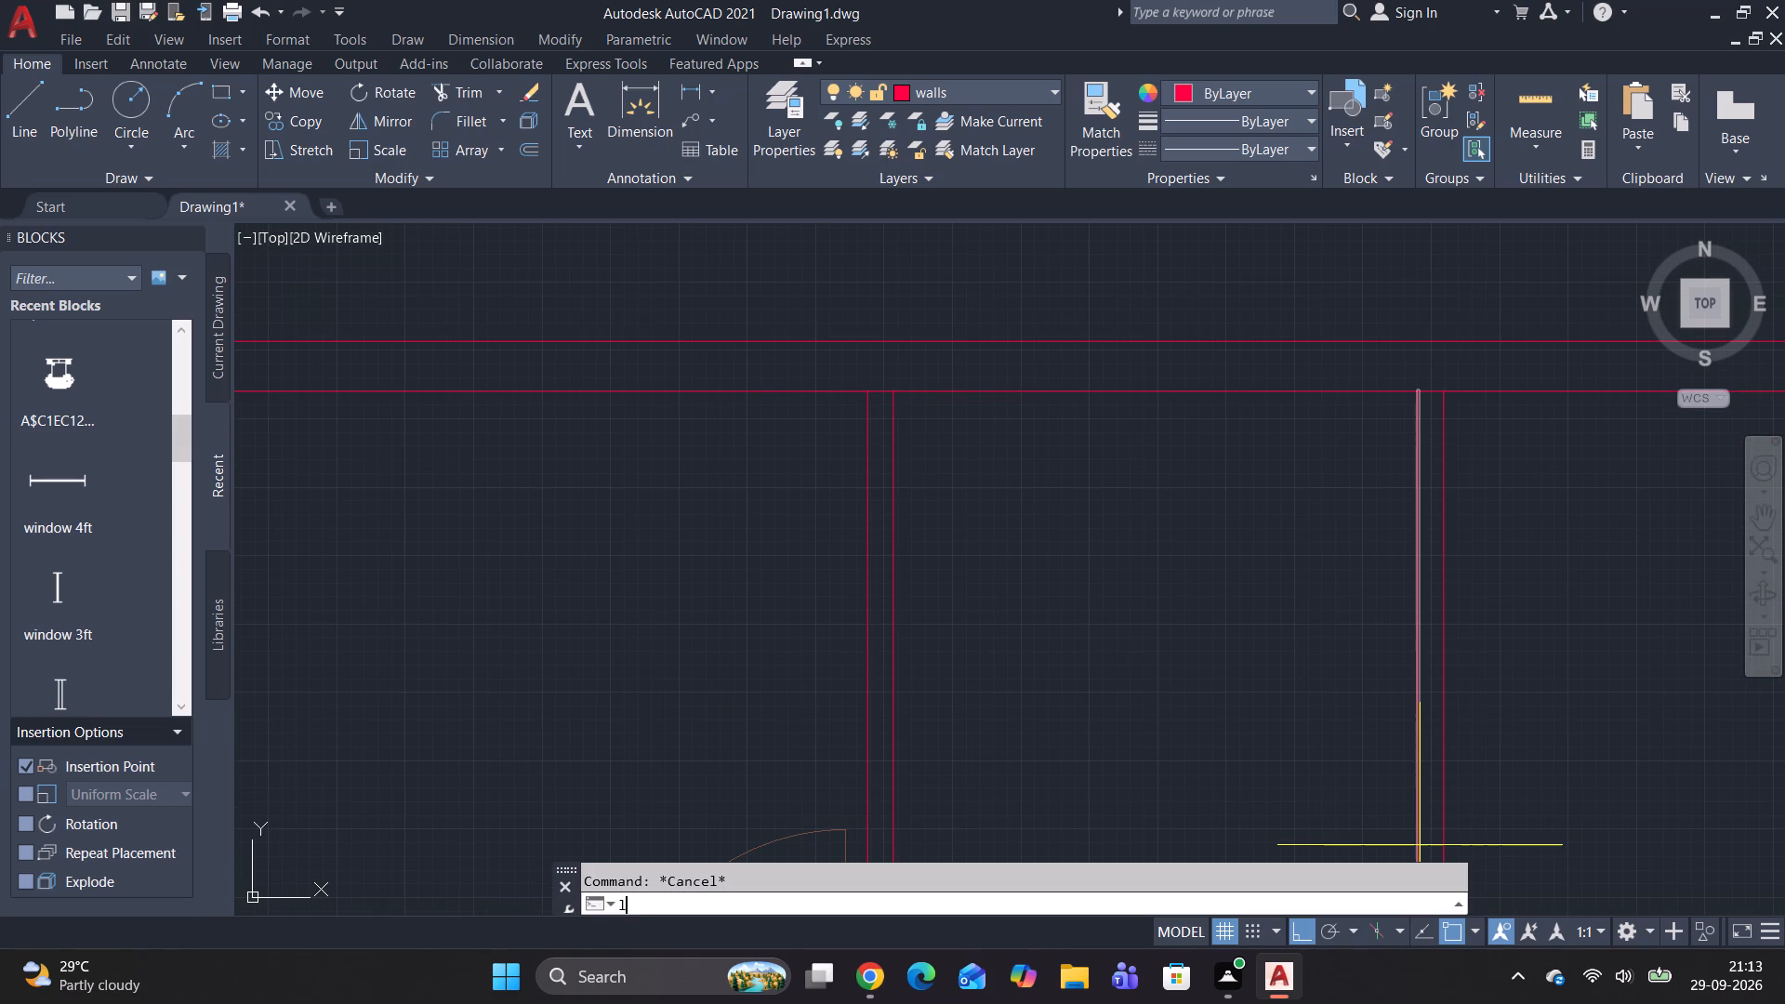
click(872, 390)
text(4")
key(space)
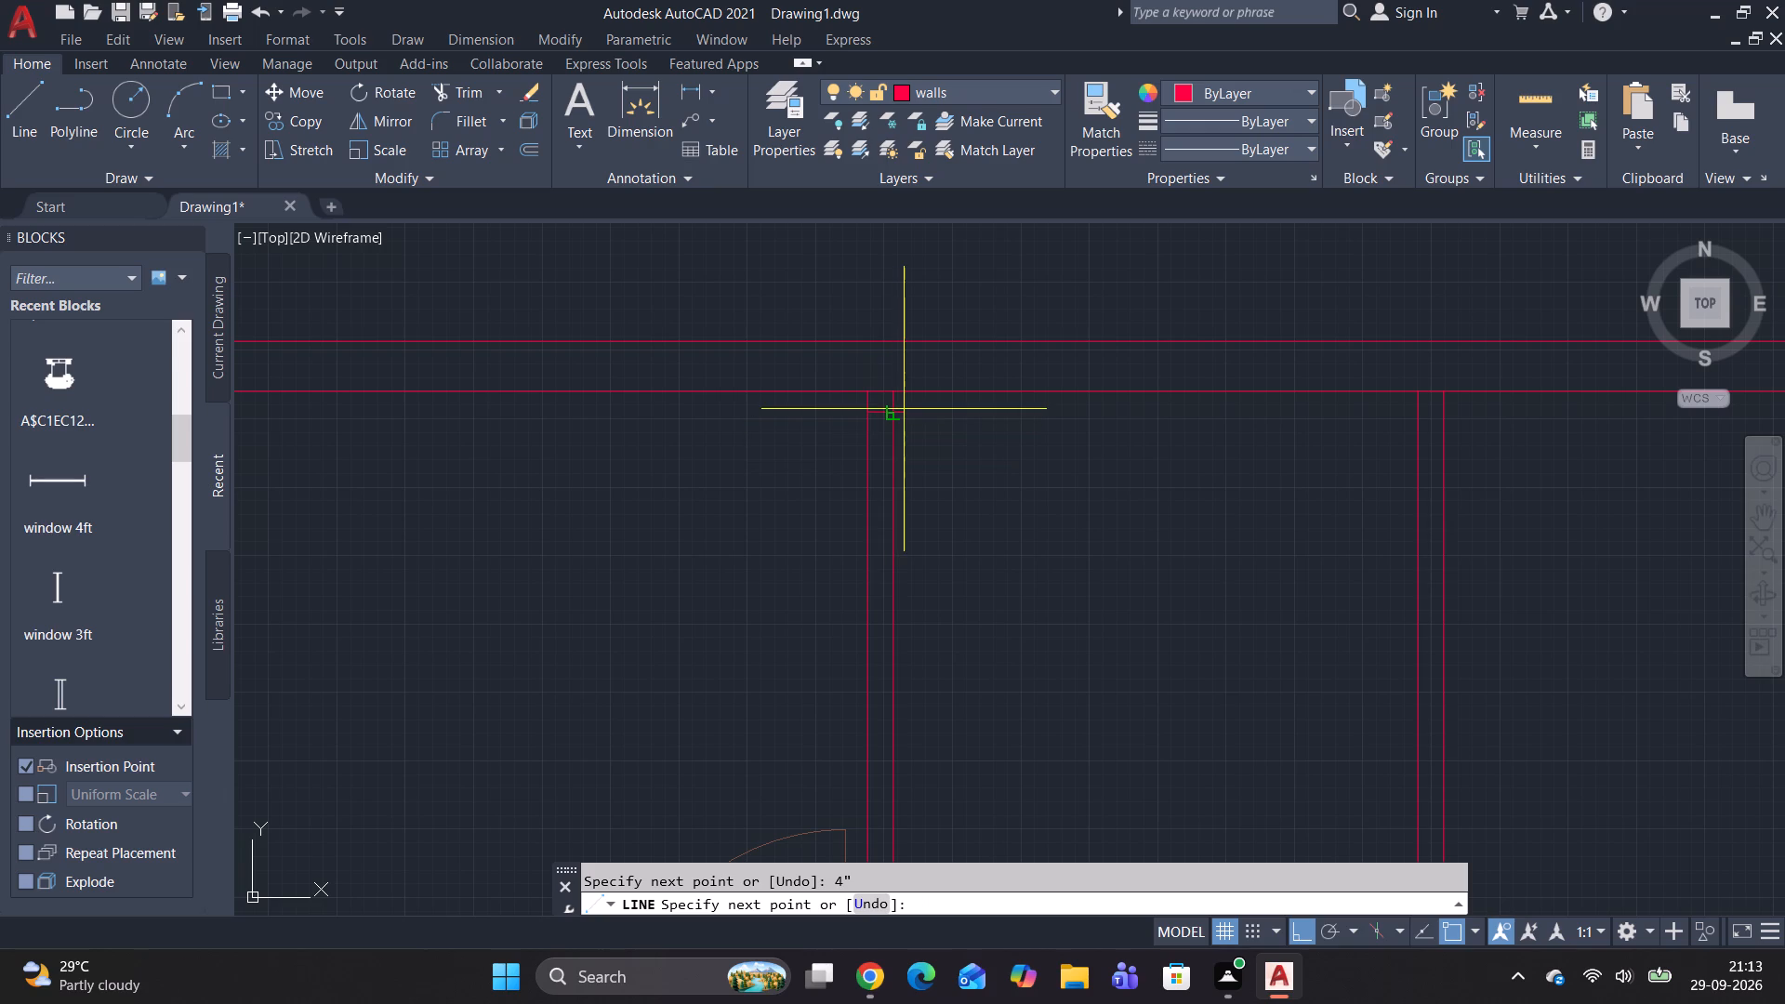
click(894, 409)
key(Escape)
key(Escape)
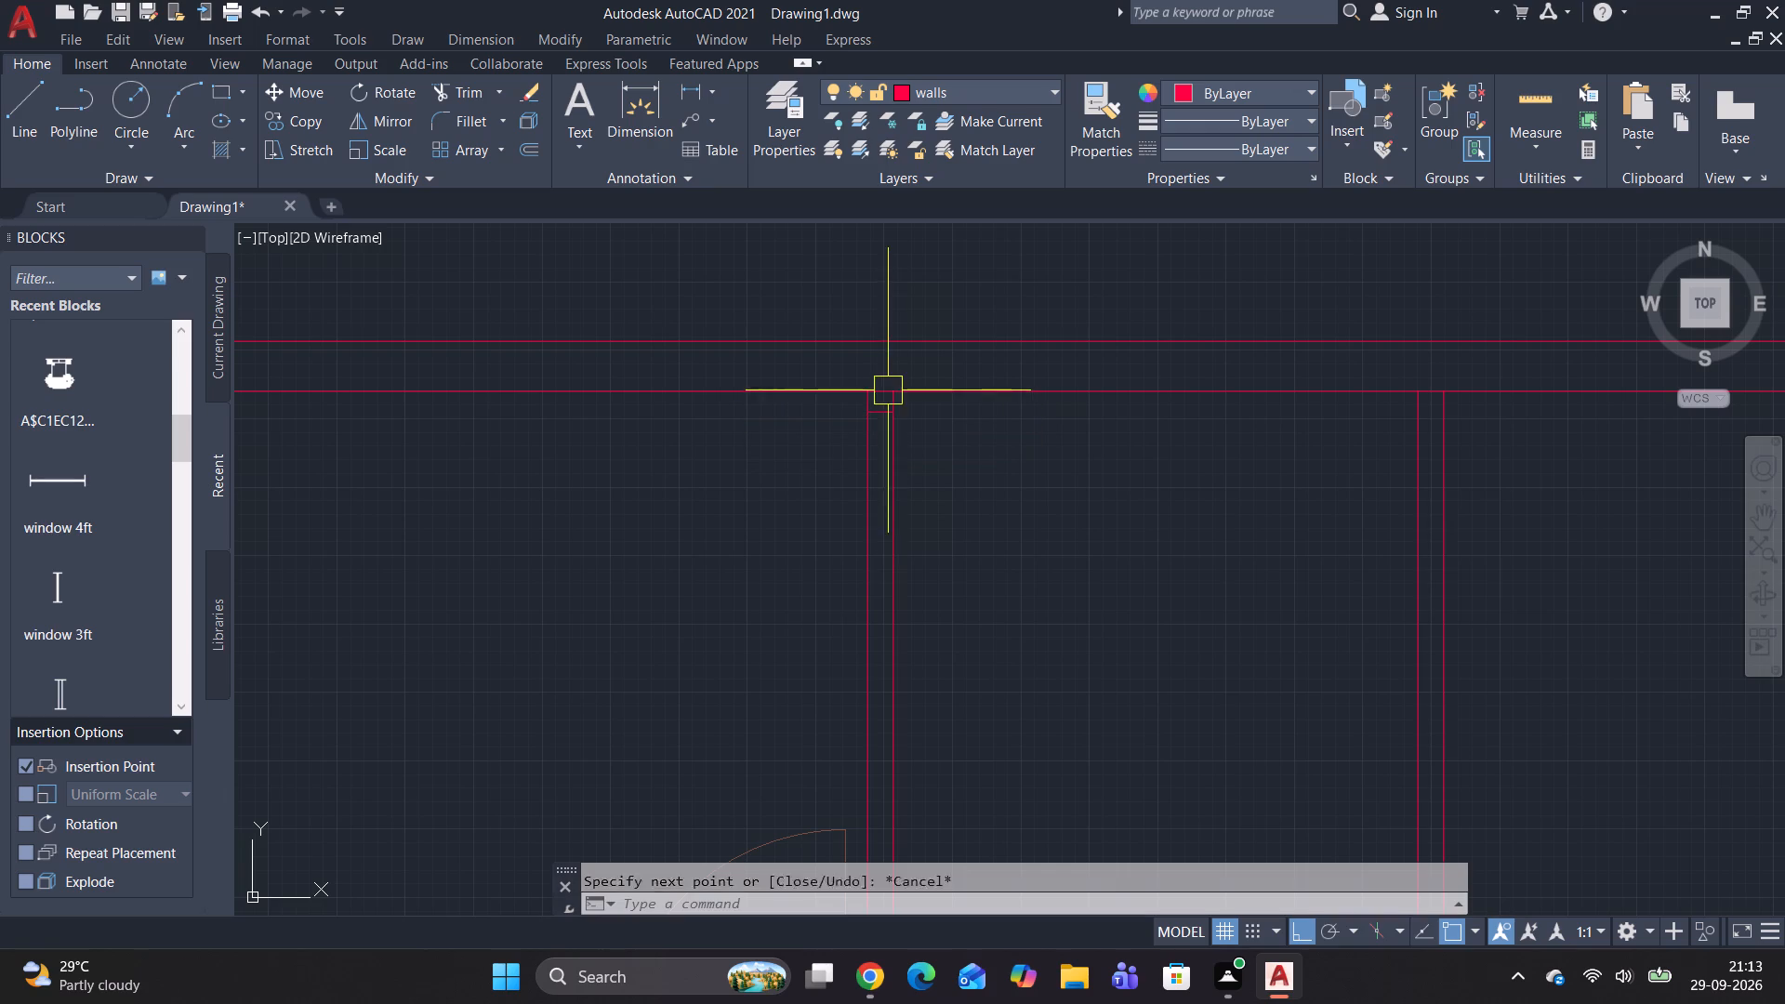
key(Escape)
key(Escape)
key(Escape)
Insert the door 2.6ft block in the empty area left of the floor plan.
scroll(787, 536, down, 2)
middle_drag(787, 548, 838, 465)
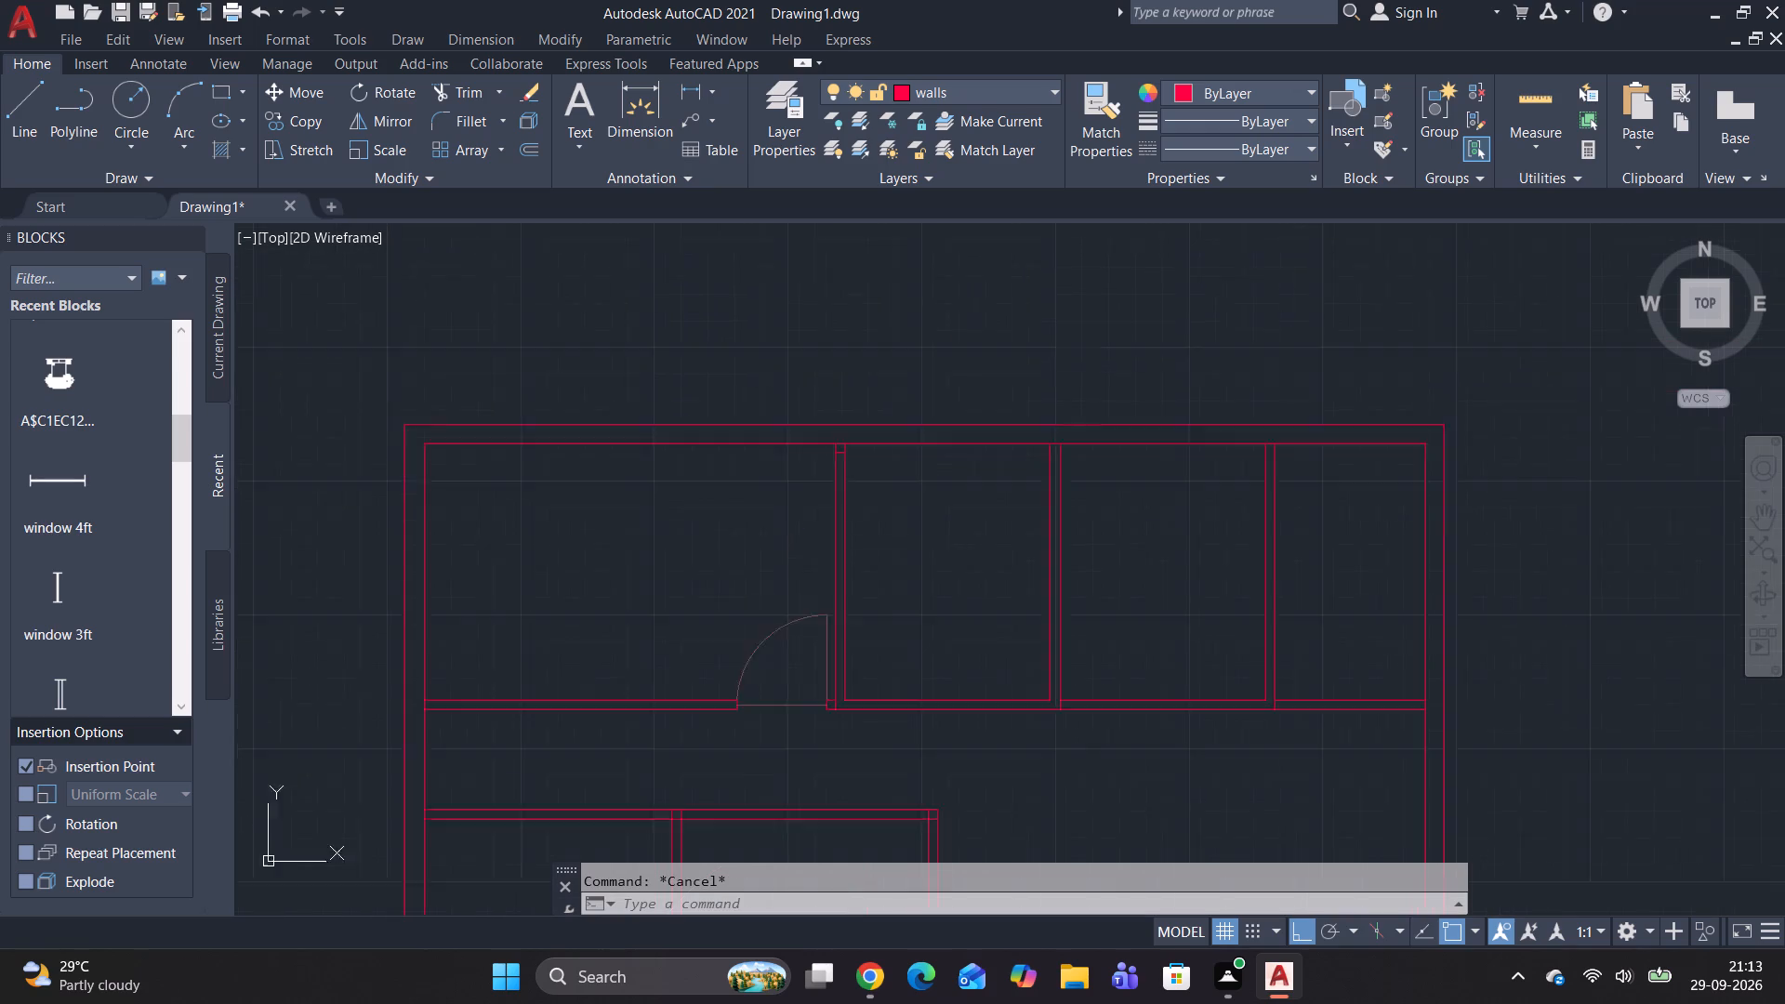
middle_drag(838, 465, 954, 337)
middle_click(960, 332)
scroll(774, 525, down, 2)
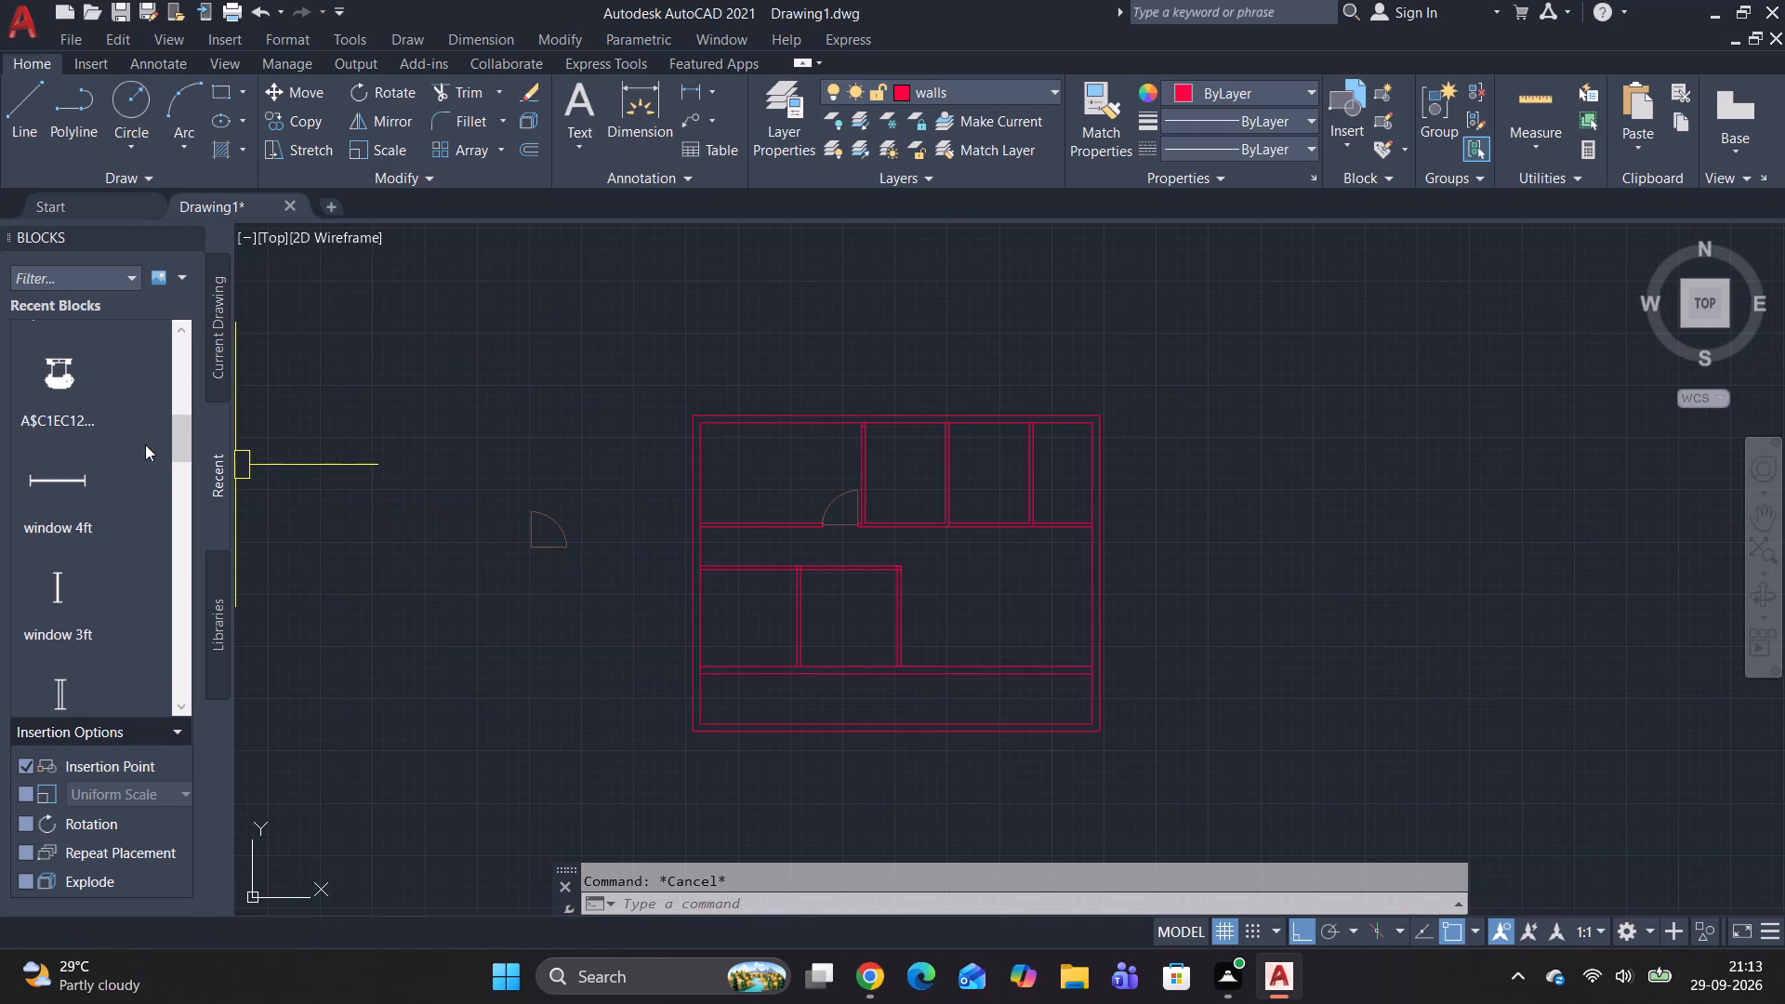
right_drag(185, 394, 183, 352)
drag(178, 420, 183, 337)
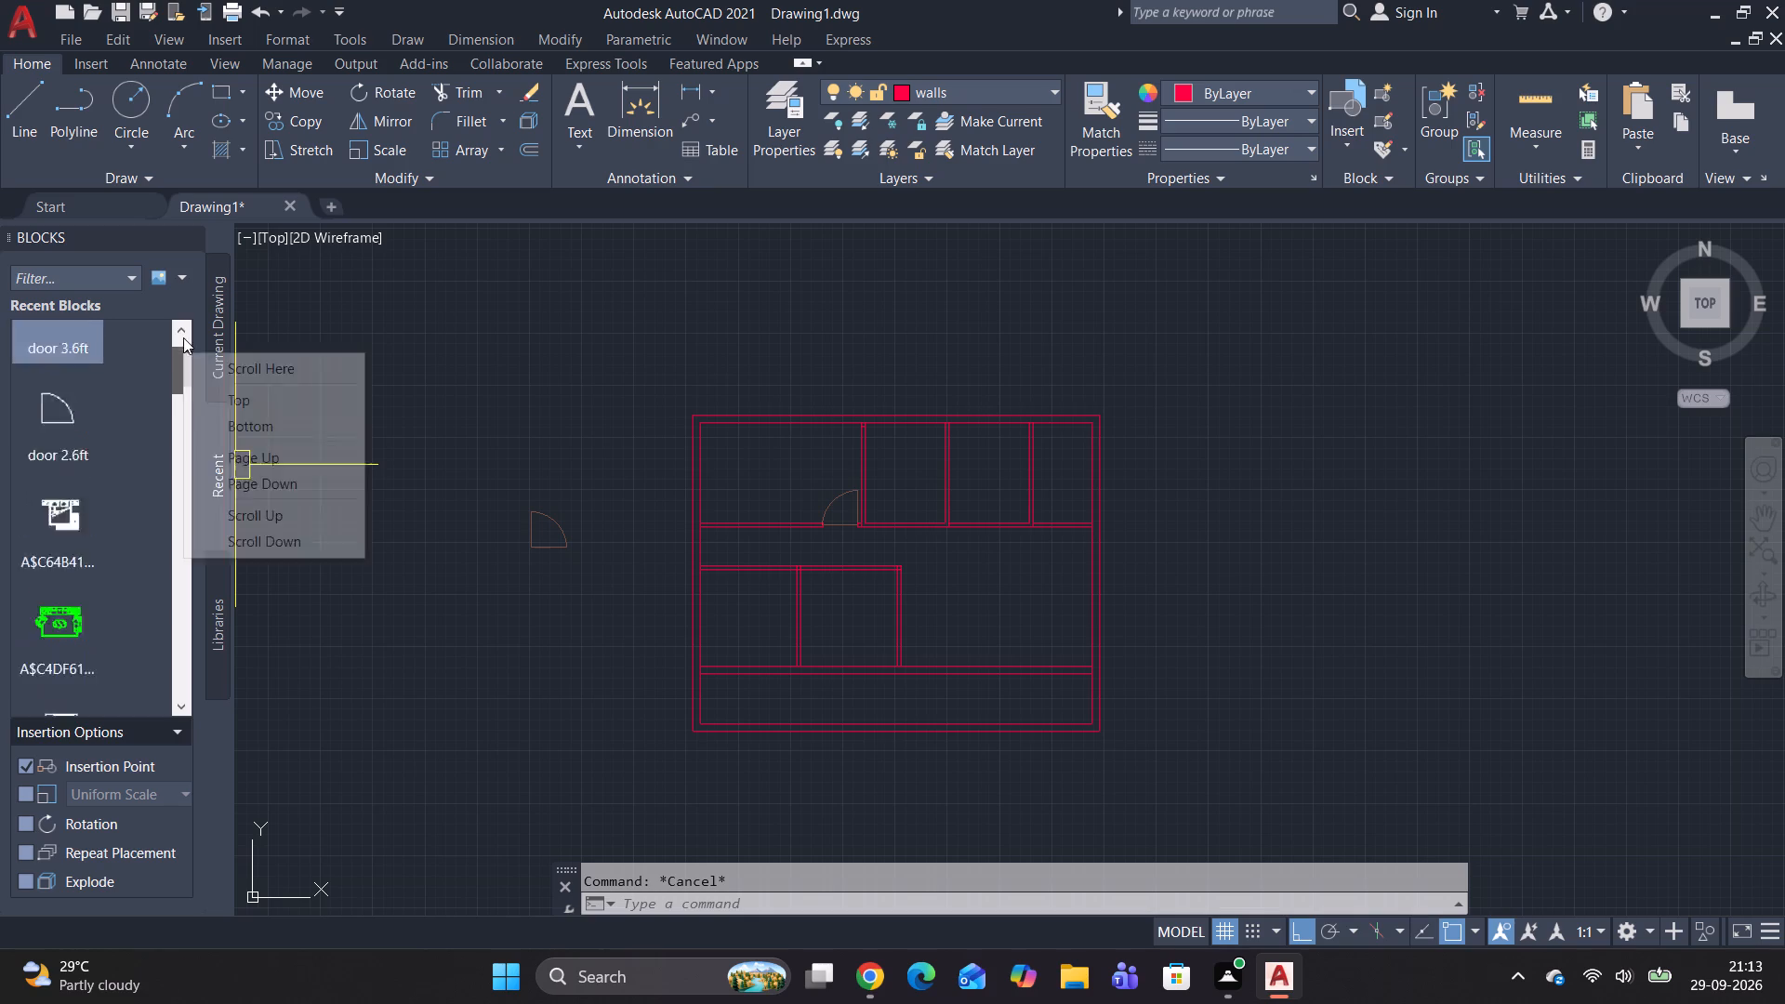
drag(183, 337, 183, 337)
double_click(57, 474)
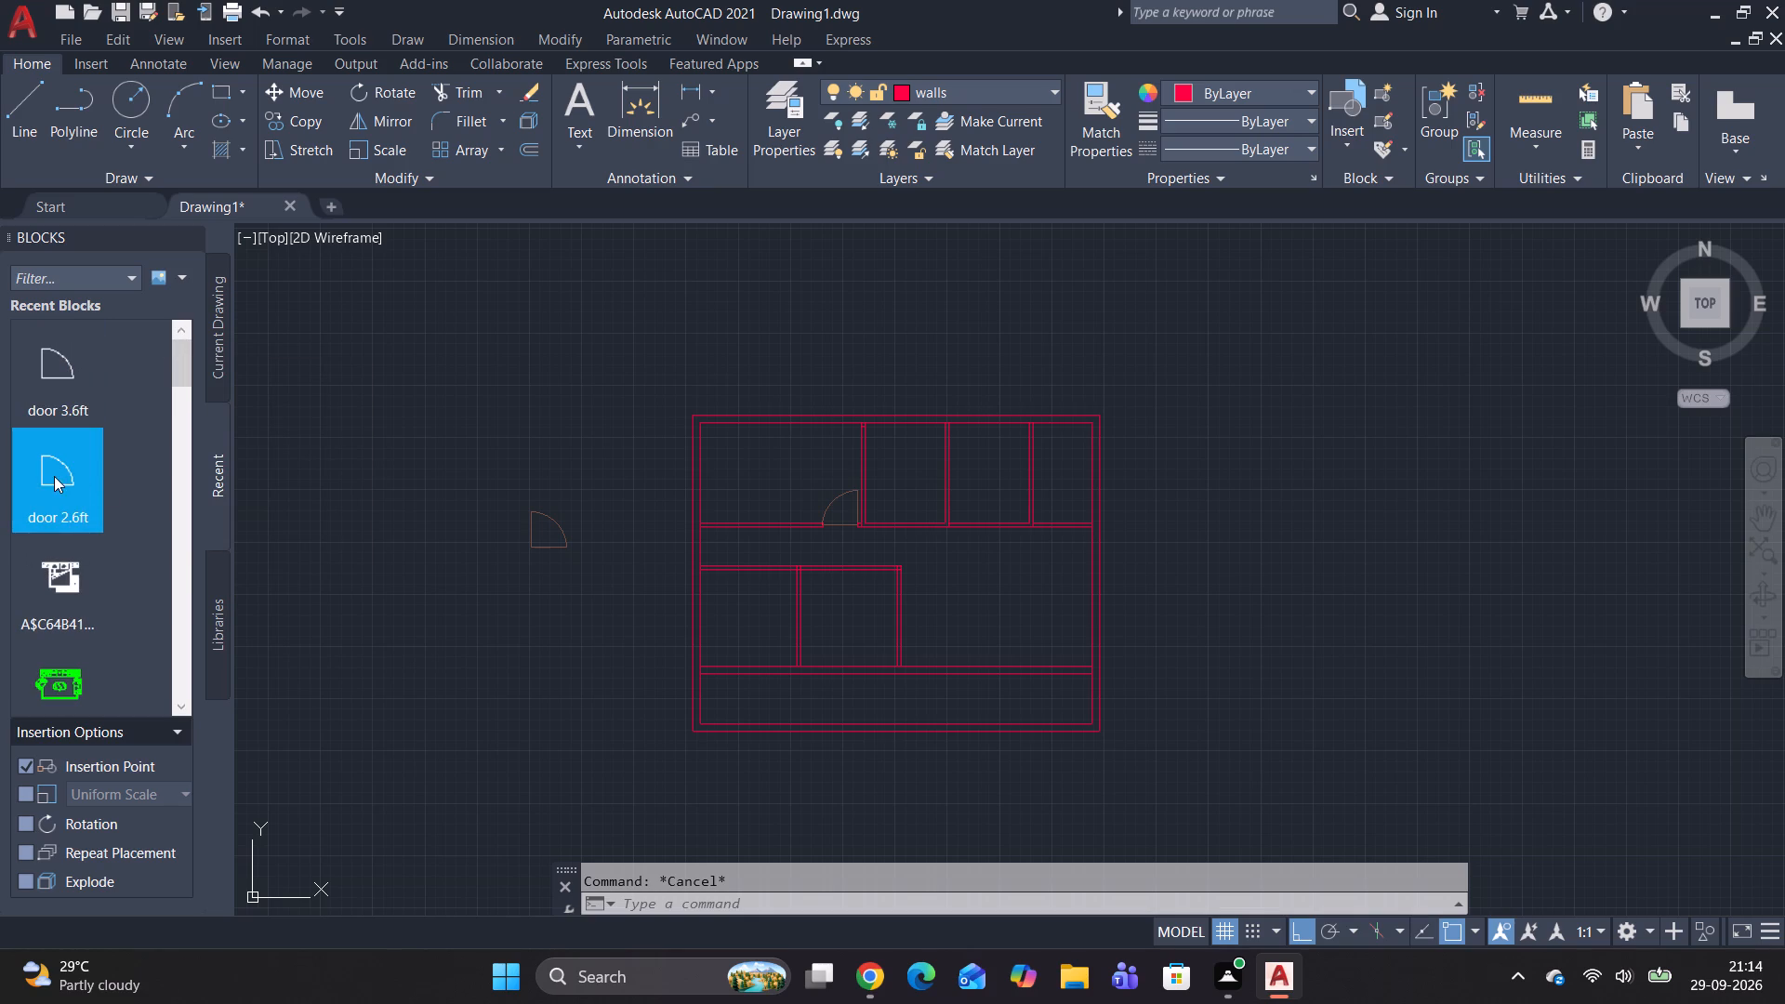
double_click(64, 471)
click(385, 439)
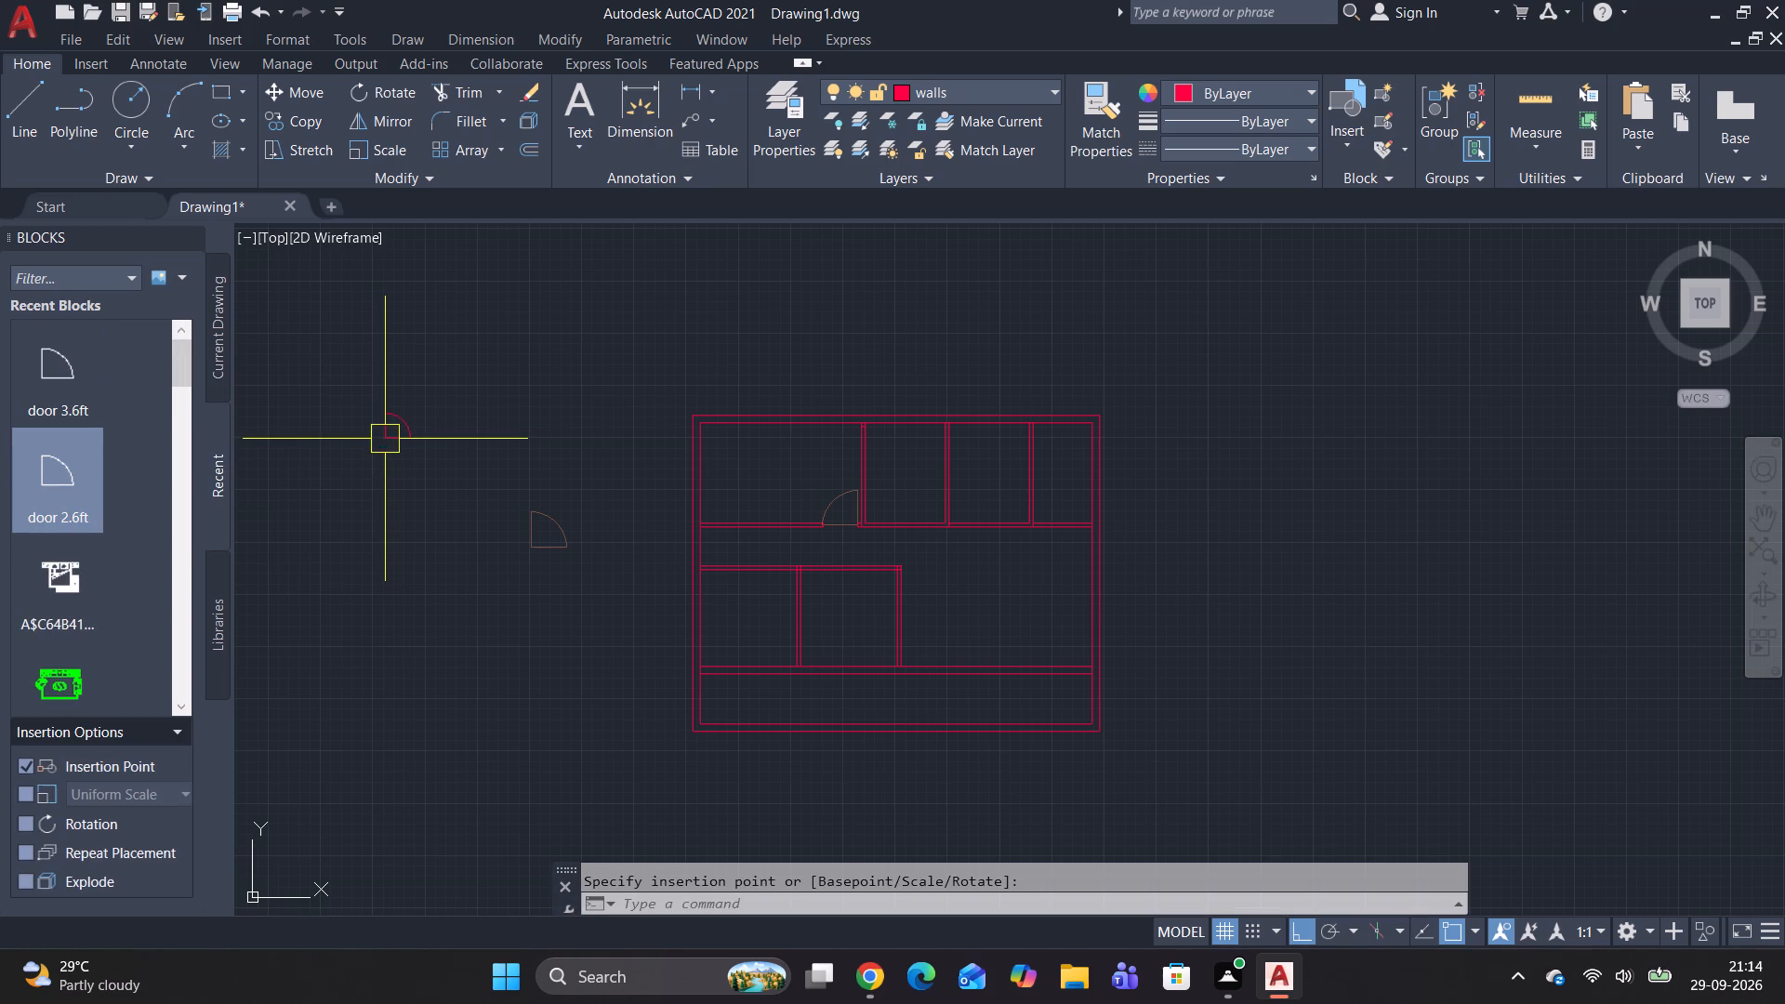
key(Escape)
key(Escape)
Assign the newly inserted 2.6ft door block to the doors layer.
click(404, 442)
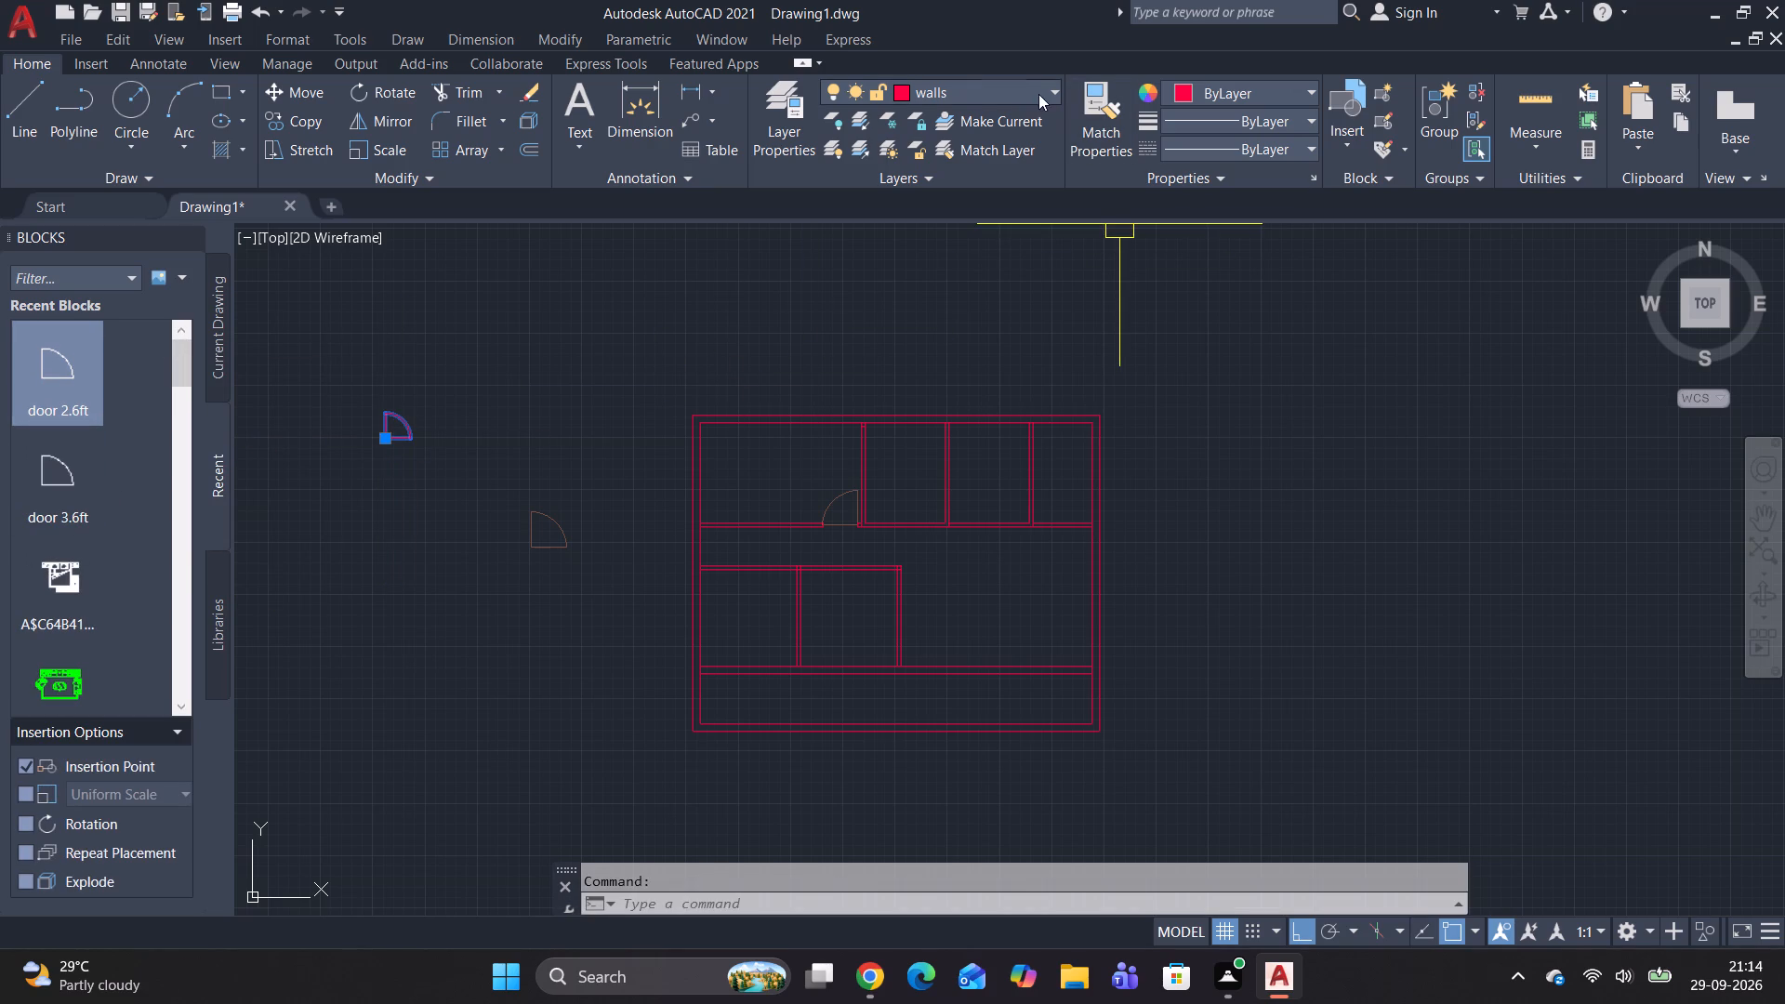
click(1061, 73)
click(1042, 82)
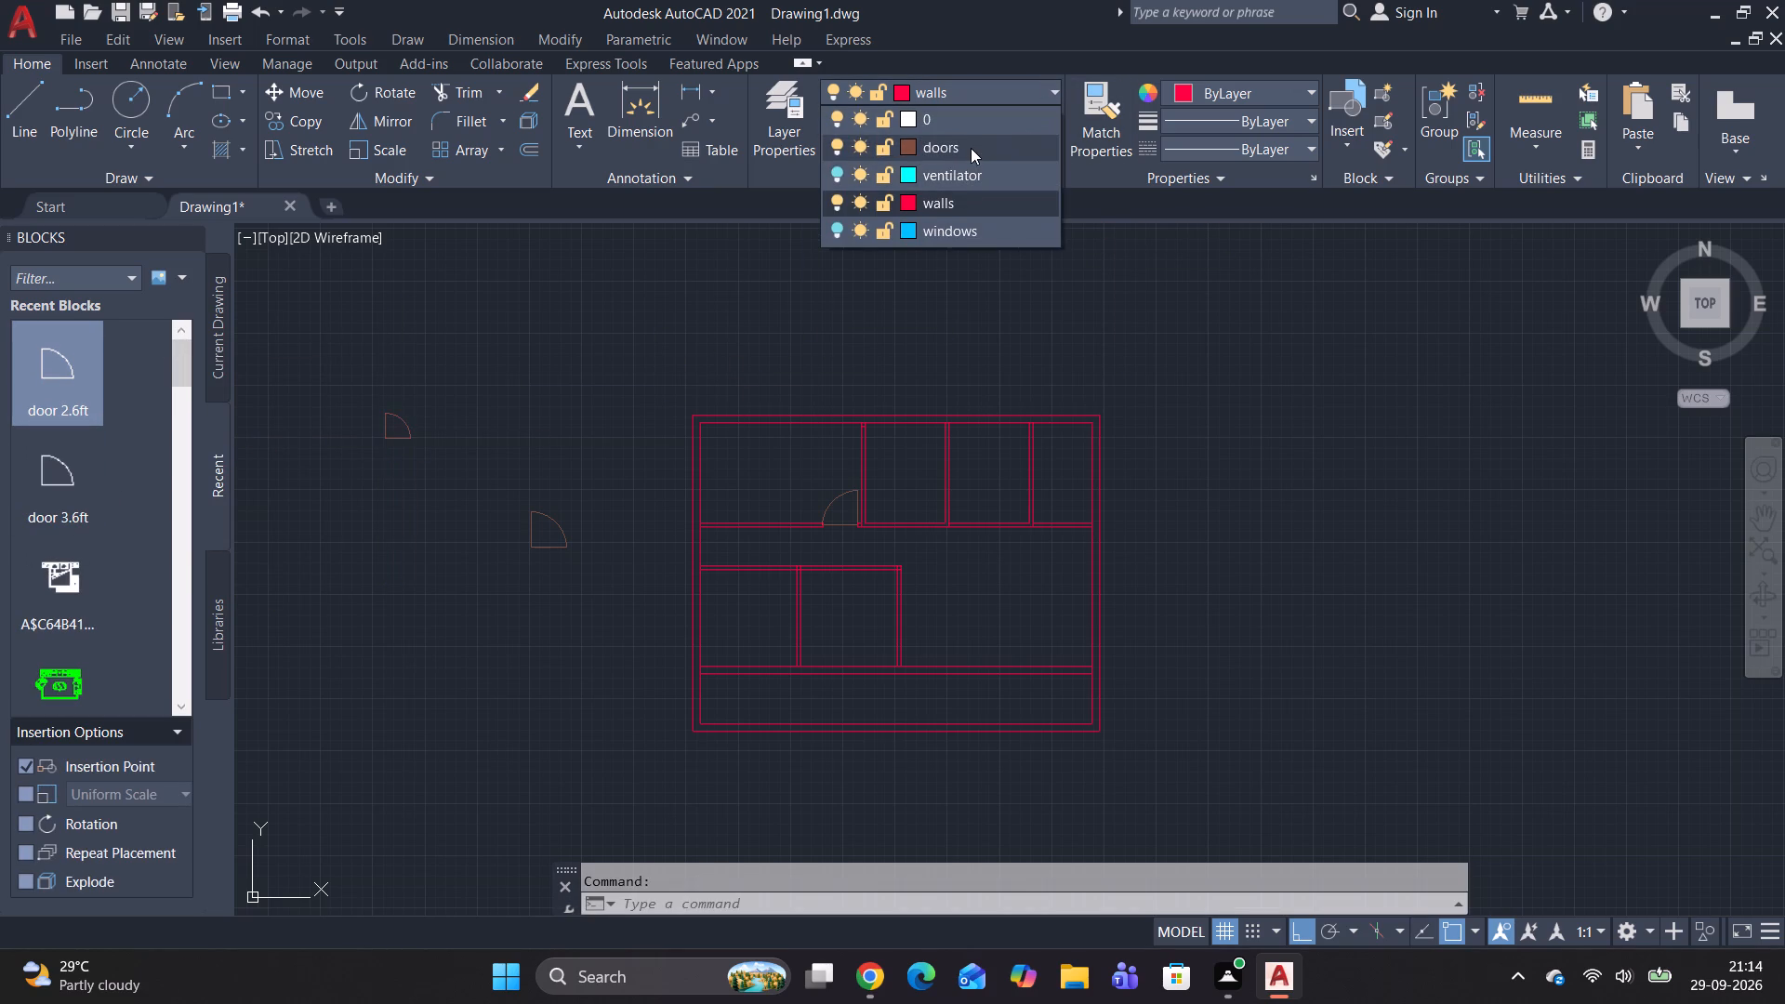
click(971, 148)
key(Escape)
key(Escape)
key(Escape)
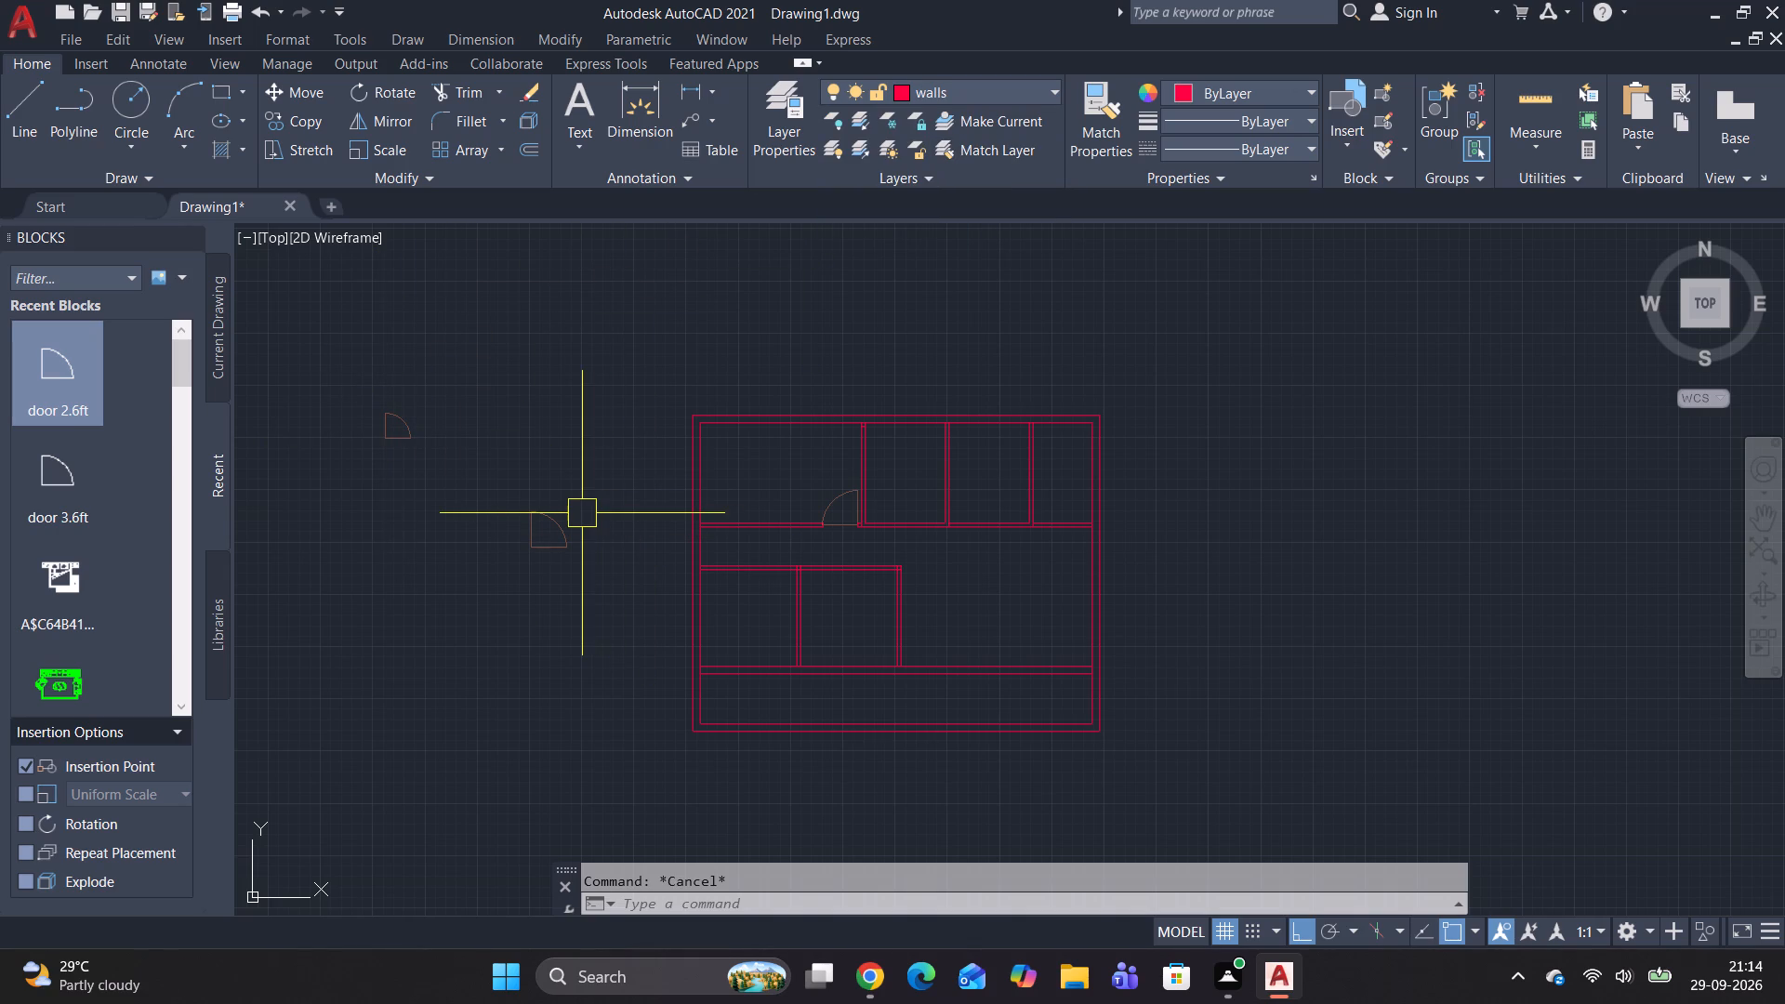
Rotate the 2.6ft door block to 270° about its hinge corner.
scroll(385, 432, up, 3)
click(385, 432)
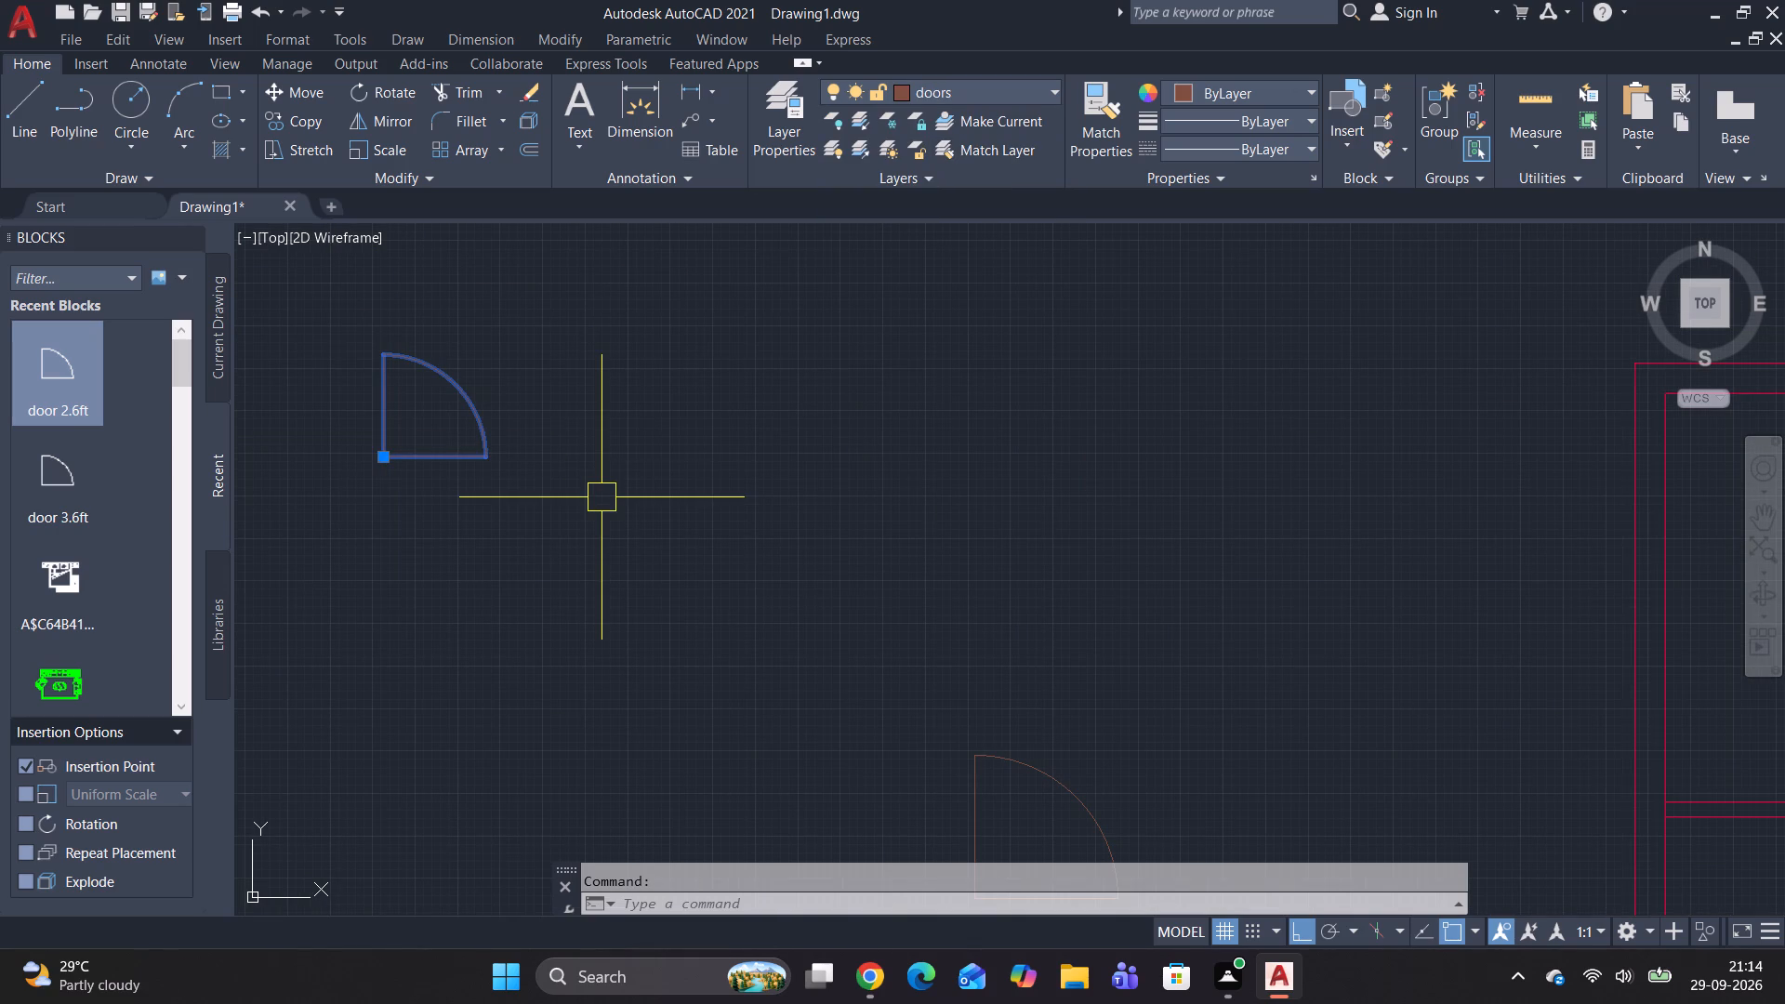
text(ro)
key(space)
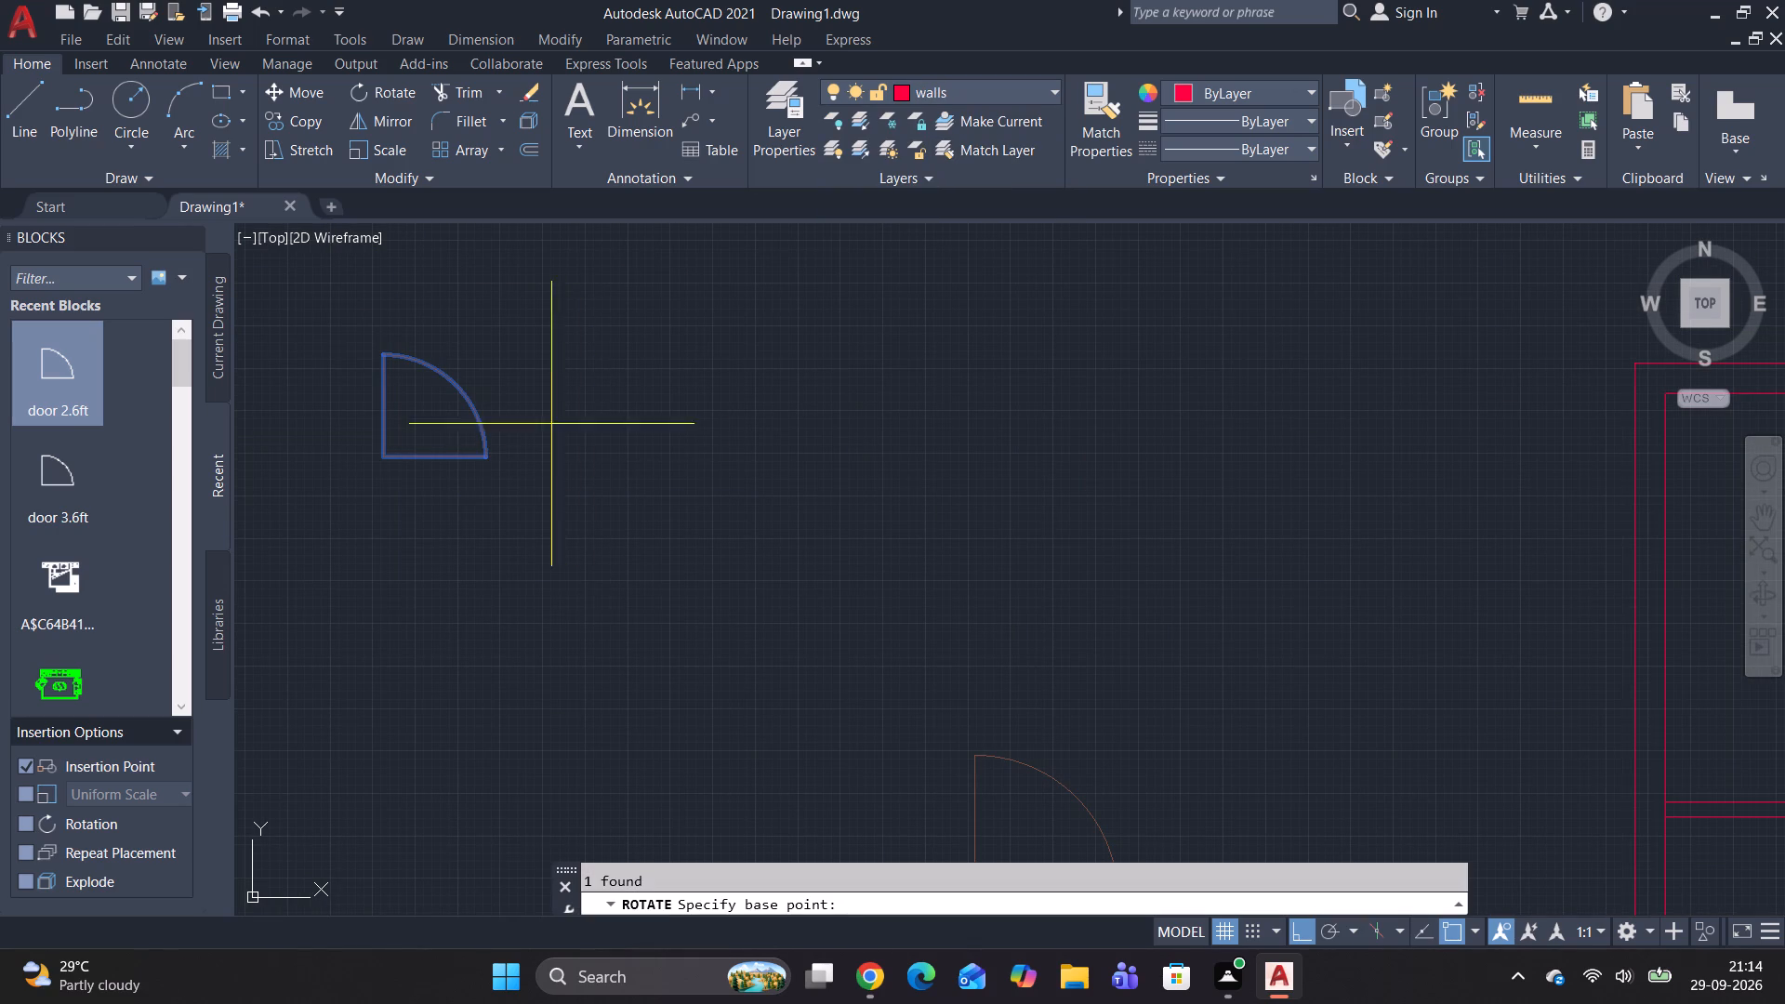
click(385, 456)
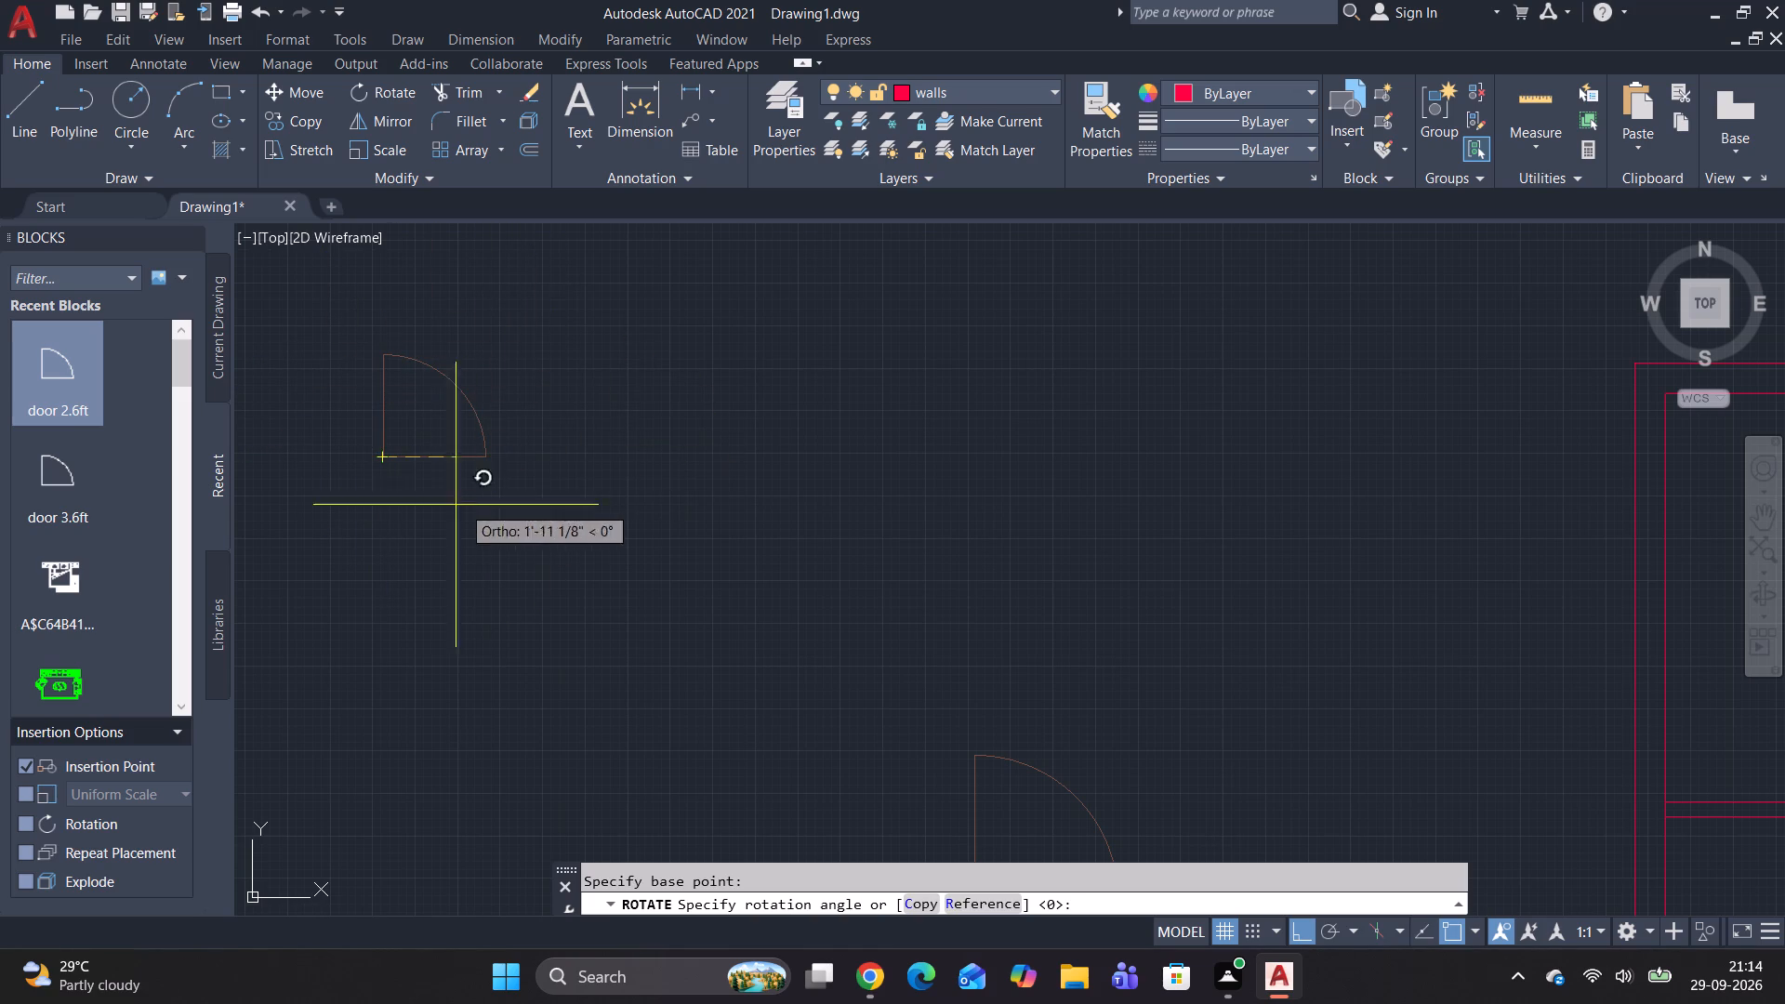
click(378, 525)
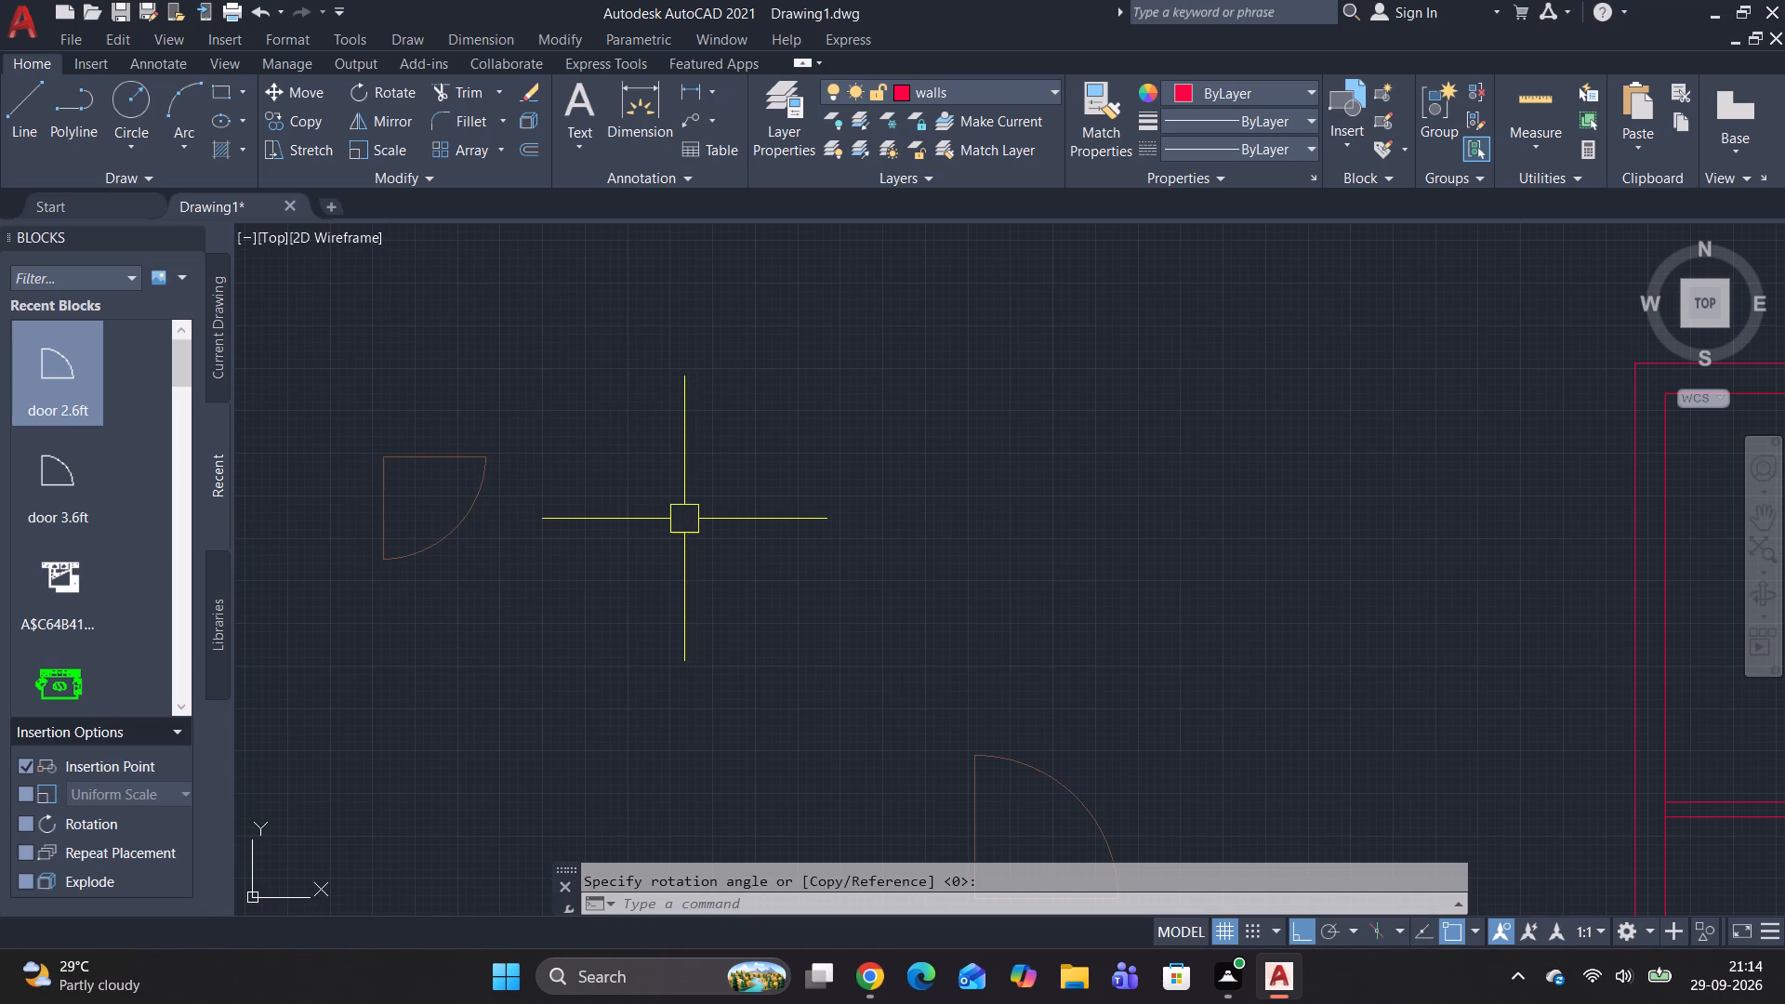
key(Escape)
key(Escape)
key(Escape)
Move the 2.6ft door by its hinge corner onto the middle of the short jamb line in the first upper divider.
click(483, 464)
text(m)
key(space)
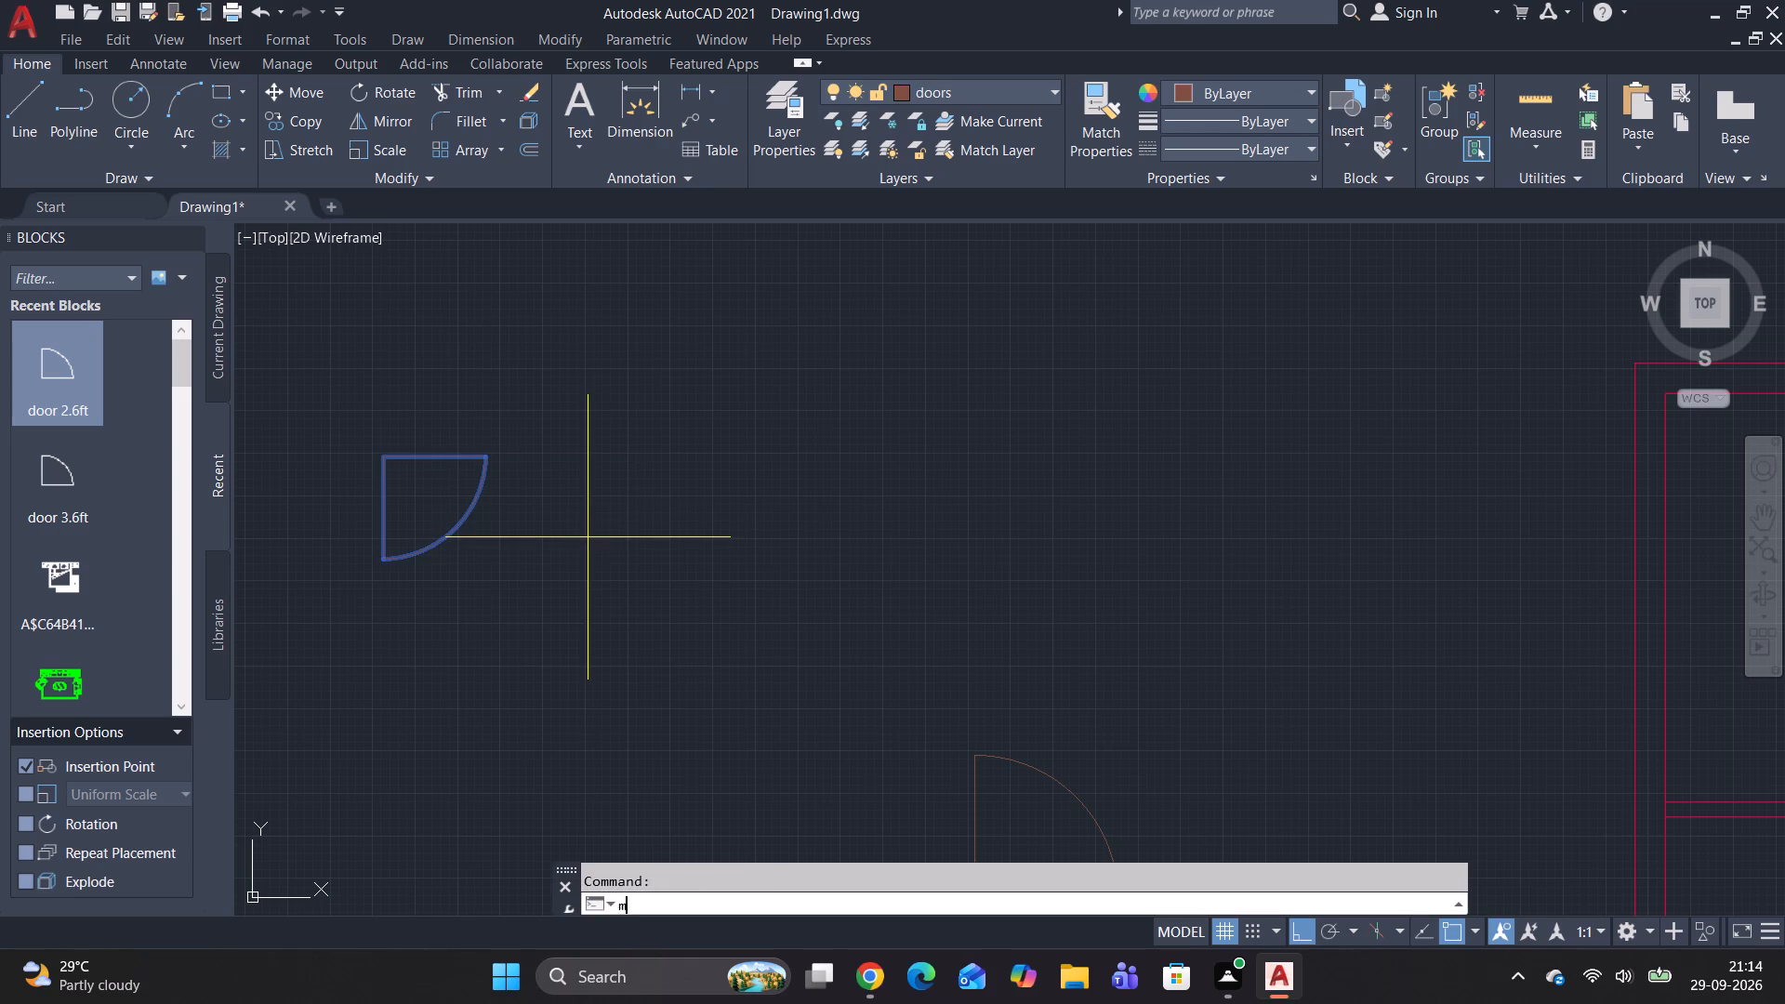
click(381, 460)
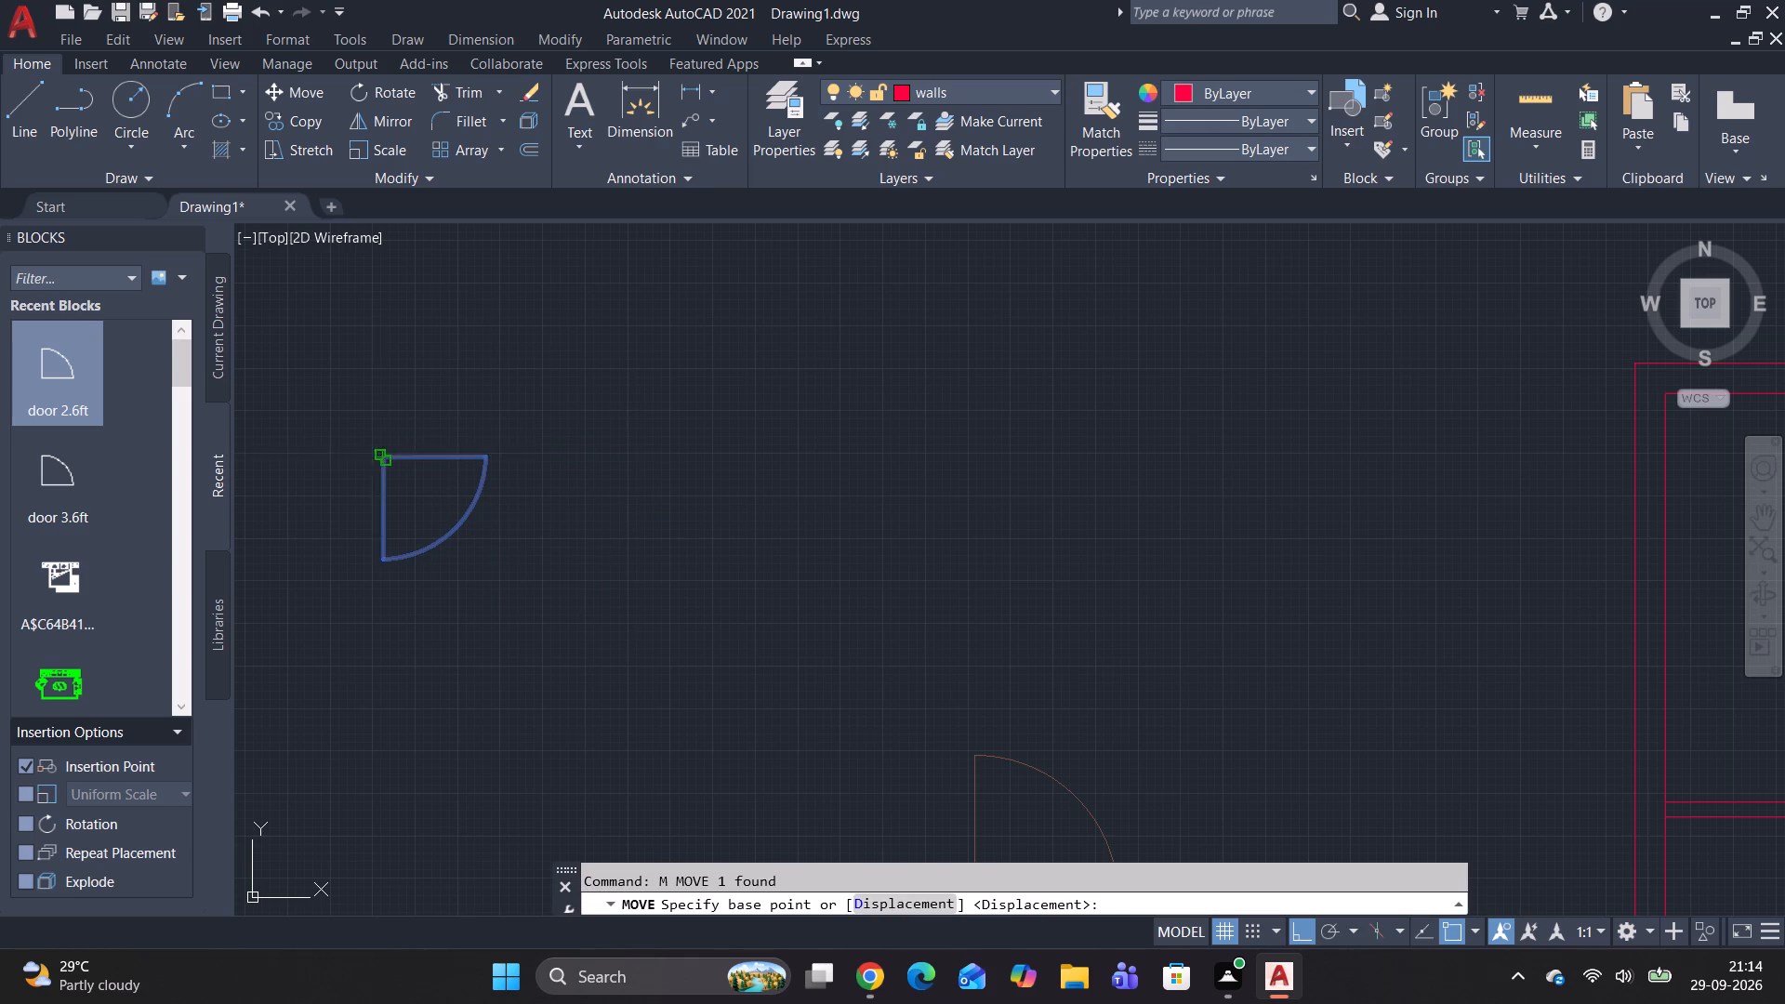
scroll(1201, 433, down, 4)
middle_drag(1201, 433, 815, 402)
scroll(974, 417, up, 1)
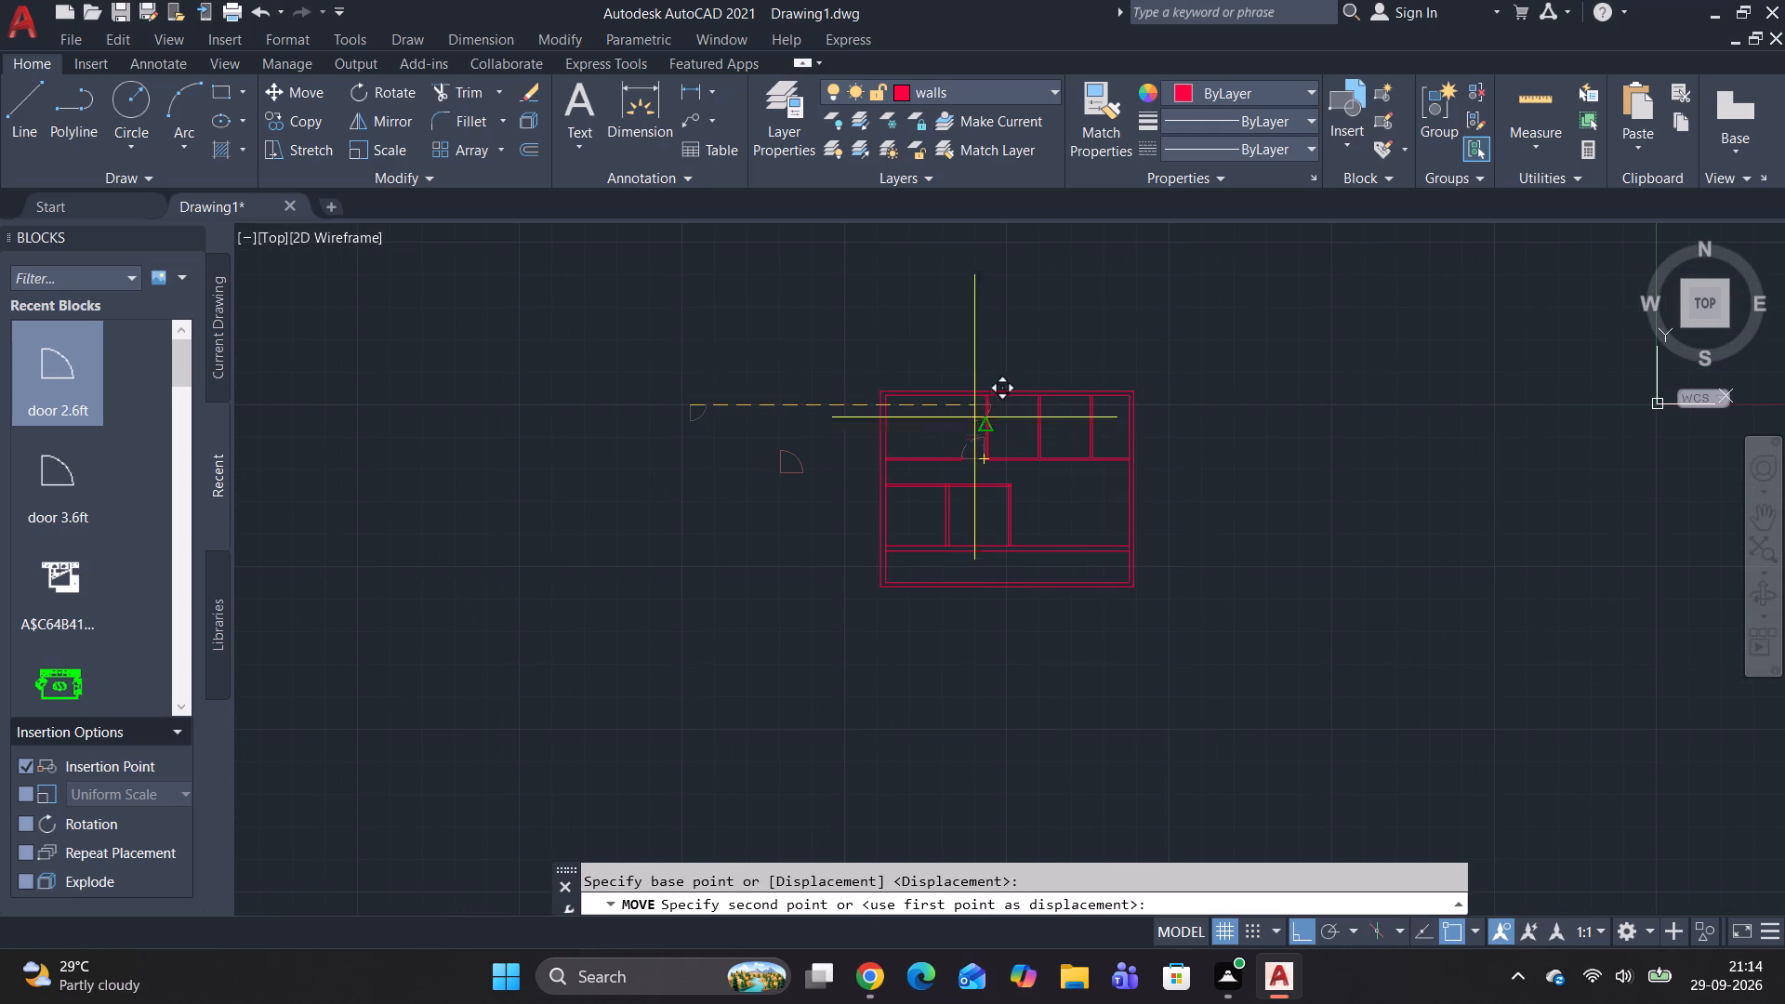
scroll(974, 417, up, 3)
click(1046, 294)
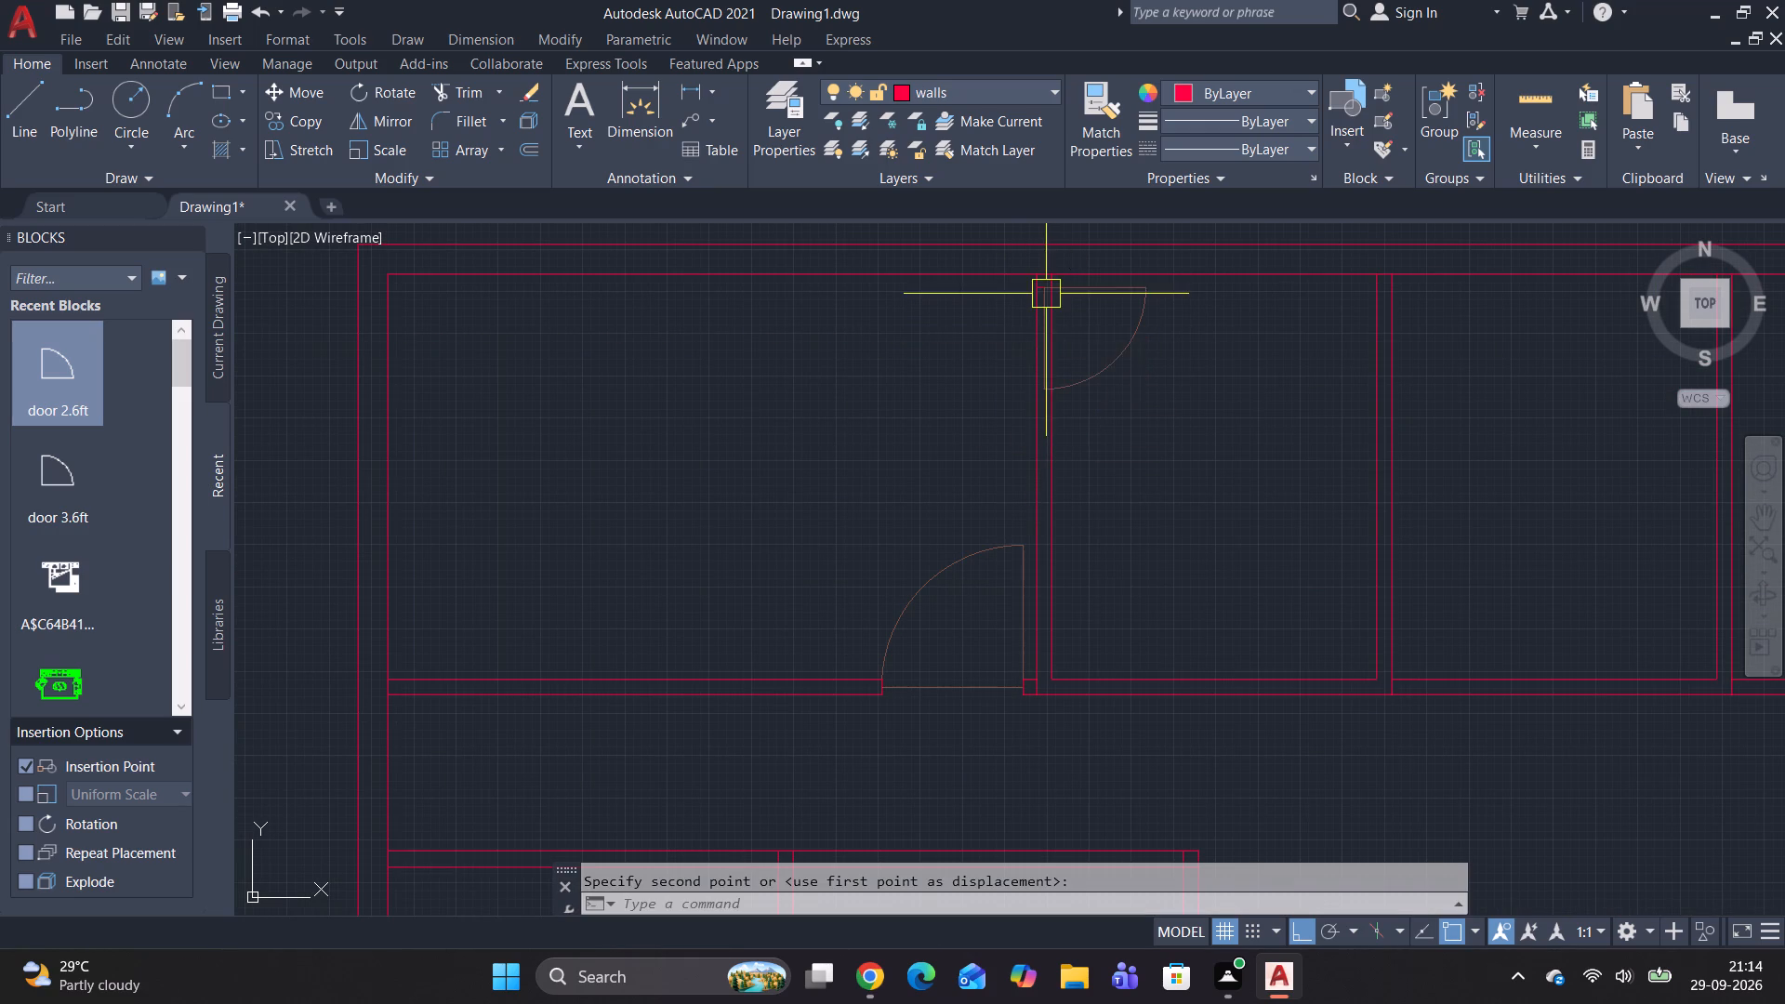
key(Escape)
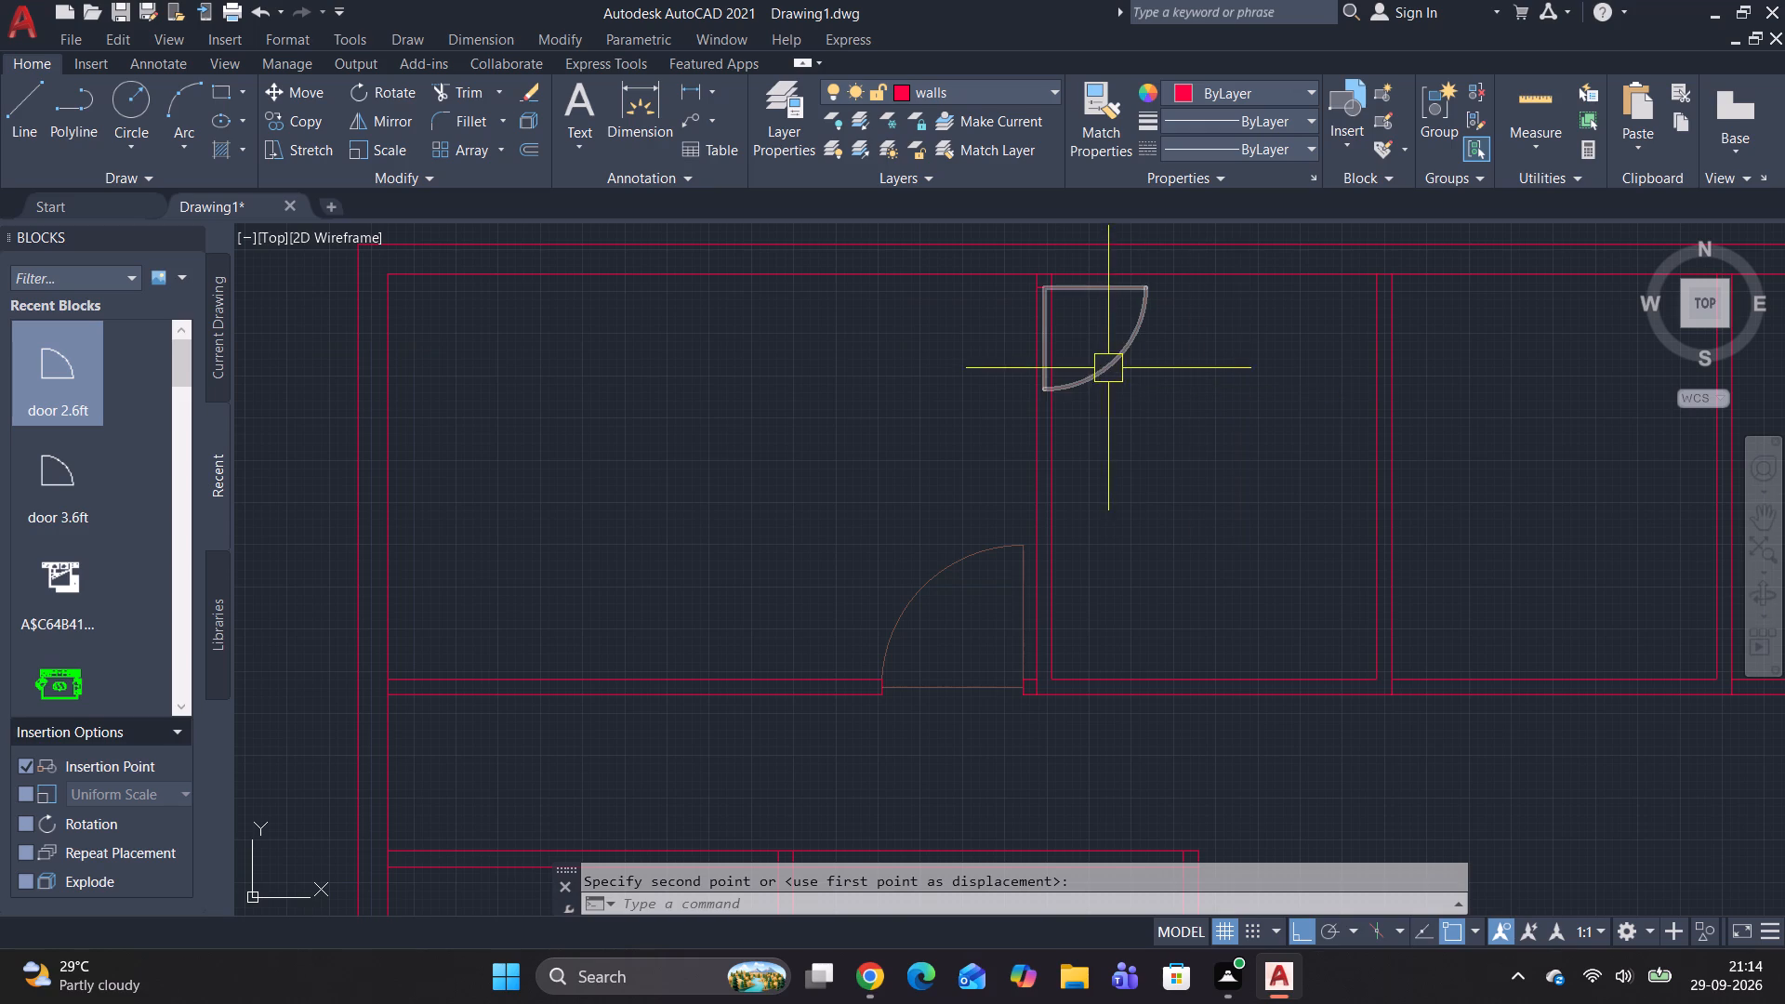
key(Escape)
key(Escape)
key(Escape)
key(Escape)
Draw a horizontal lower jamb line from the door arc's crossing with the divider's right face, extending left past the divider.
text(l)
key(space)
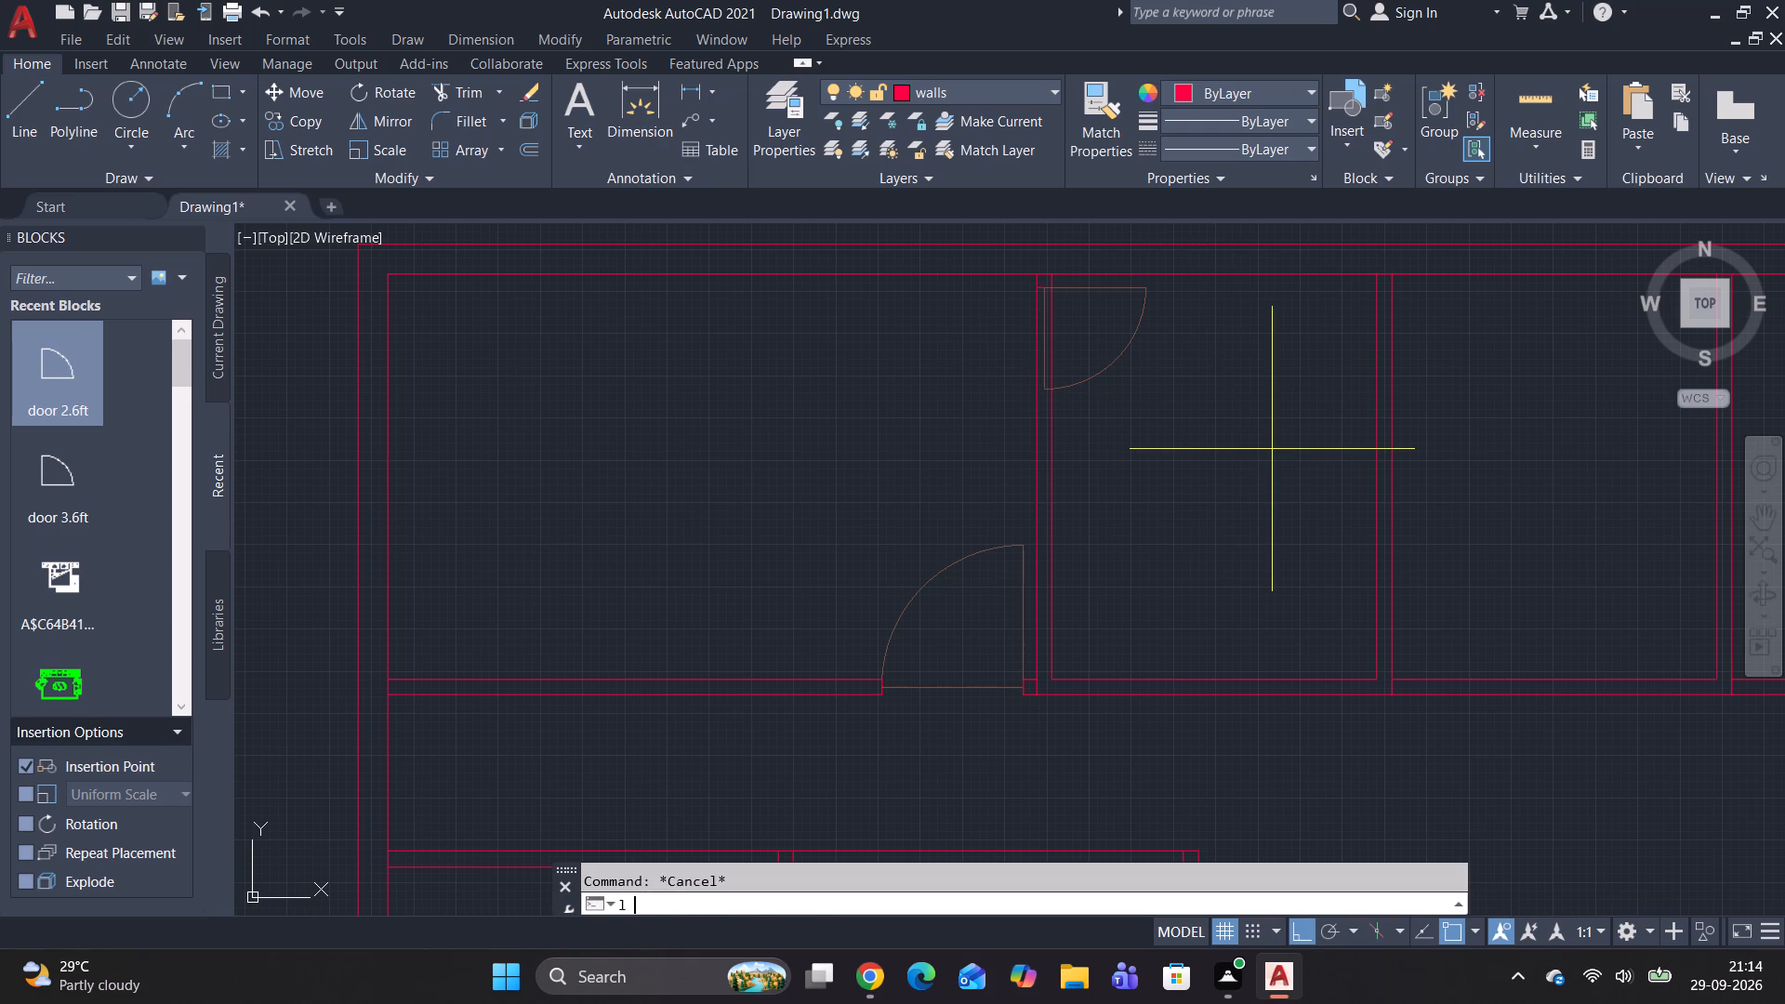
scroll(1244, 427, up, 3)
scroll(1100, 387, down, 2)
middle_click(1087, 523)
middle_drag(1087, 523, 1228, 575)
scroll(871, 363, down, 1)
middle_drag(888, 368, 1019, 398)
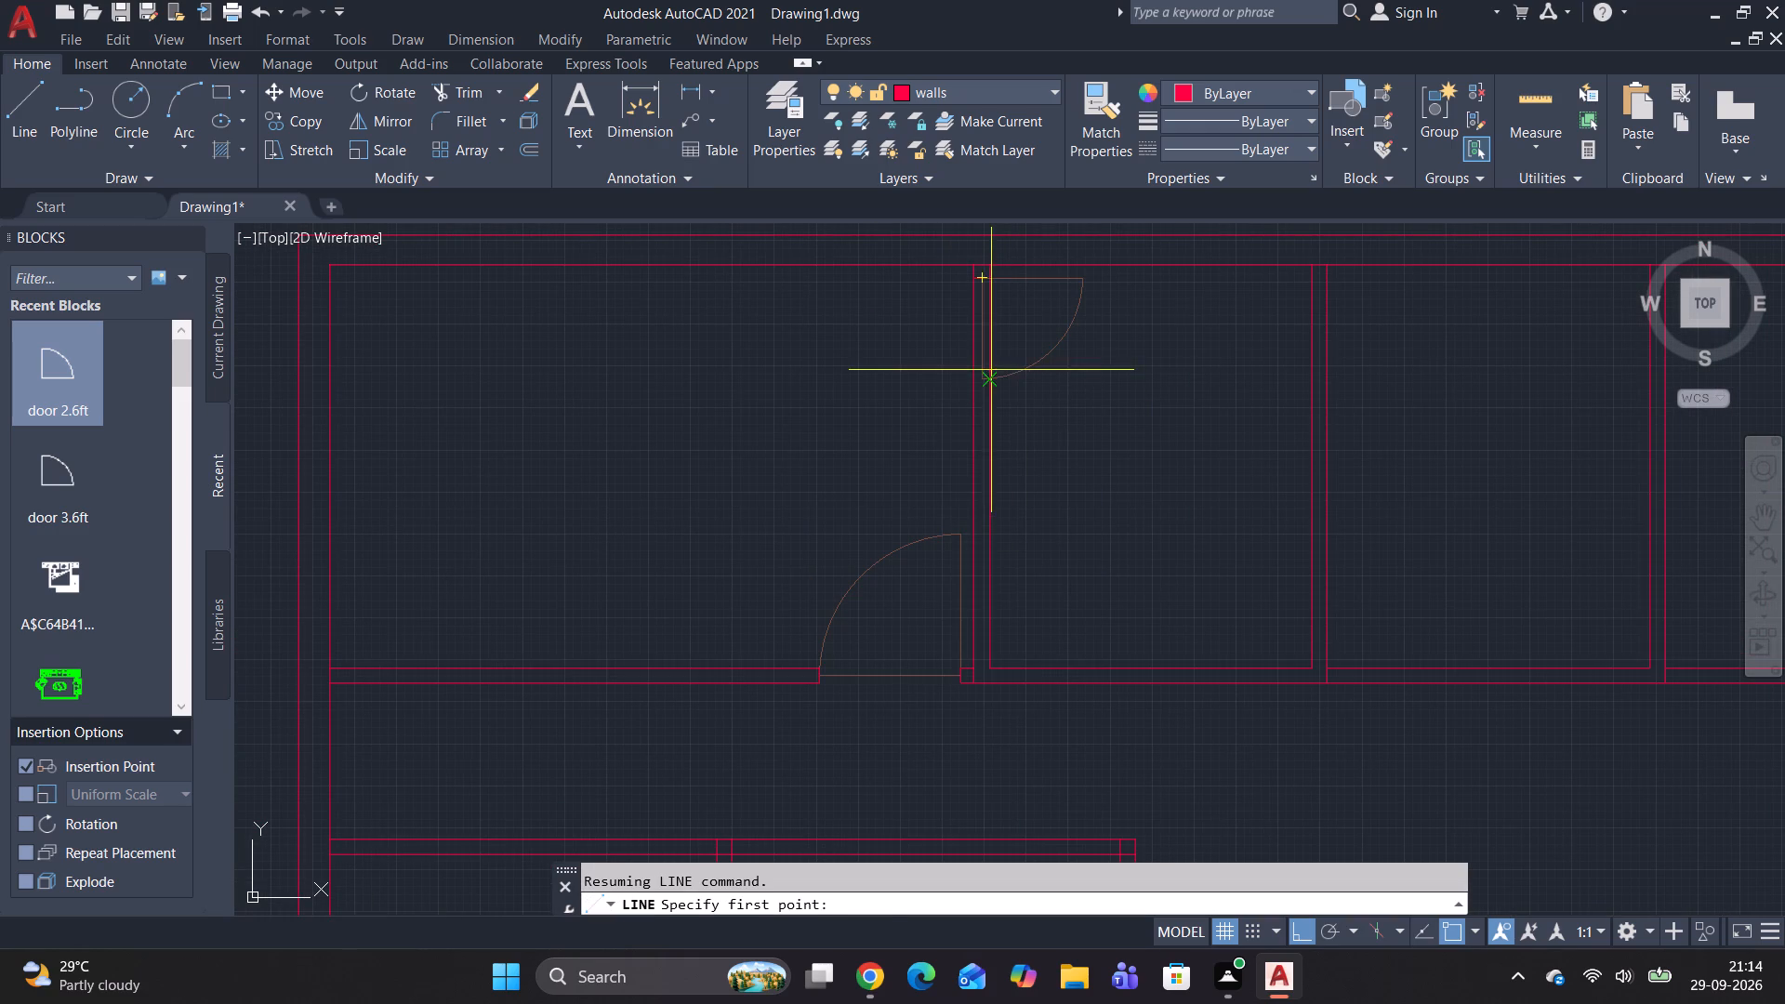
click(991, 375)
click(902, 390)
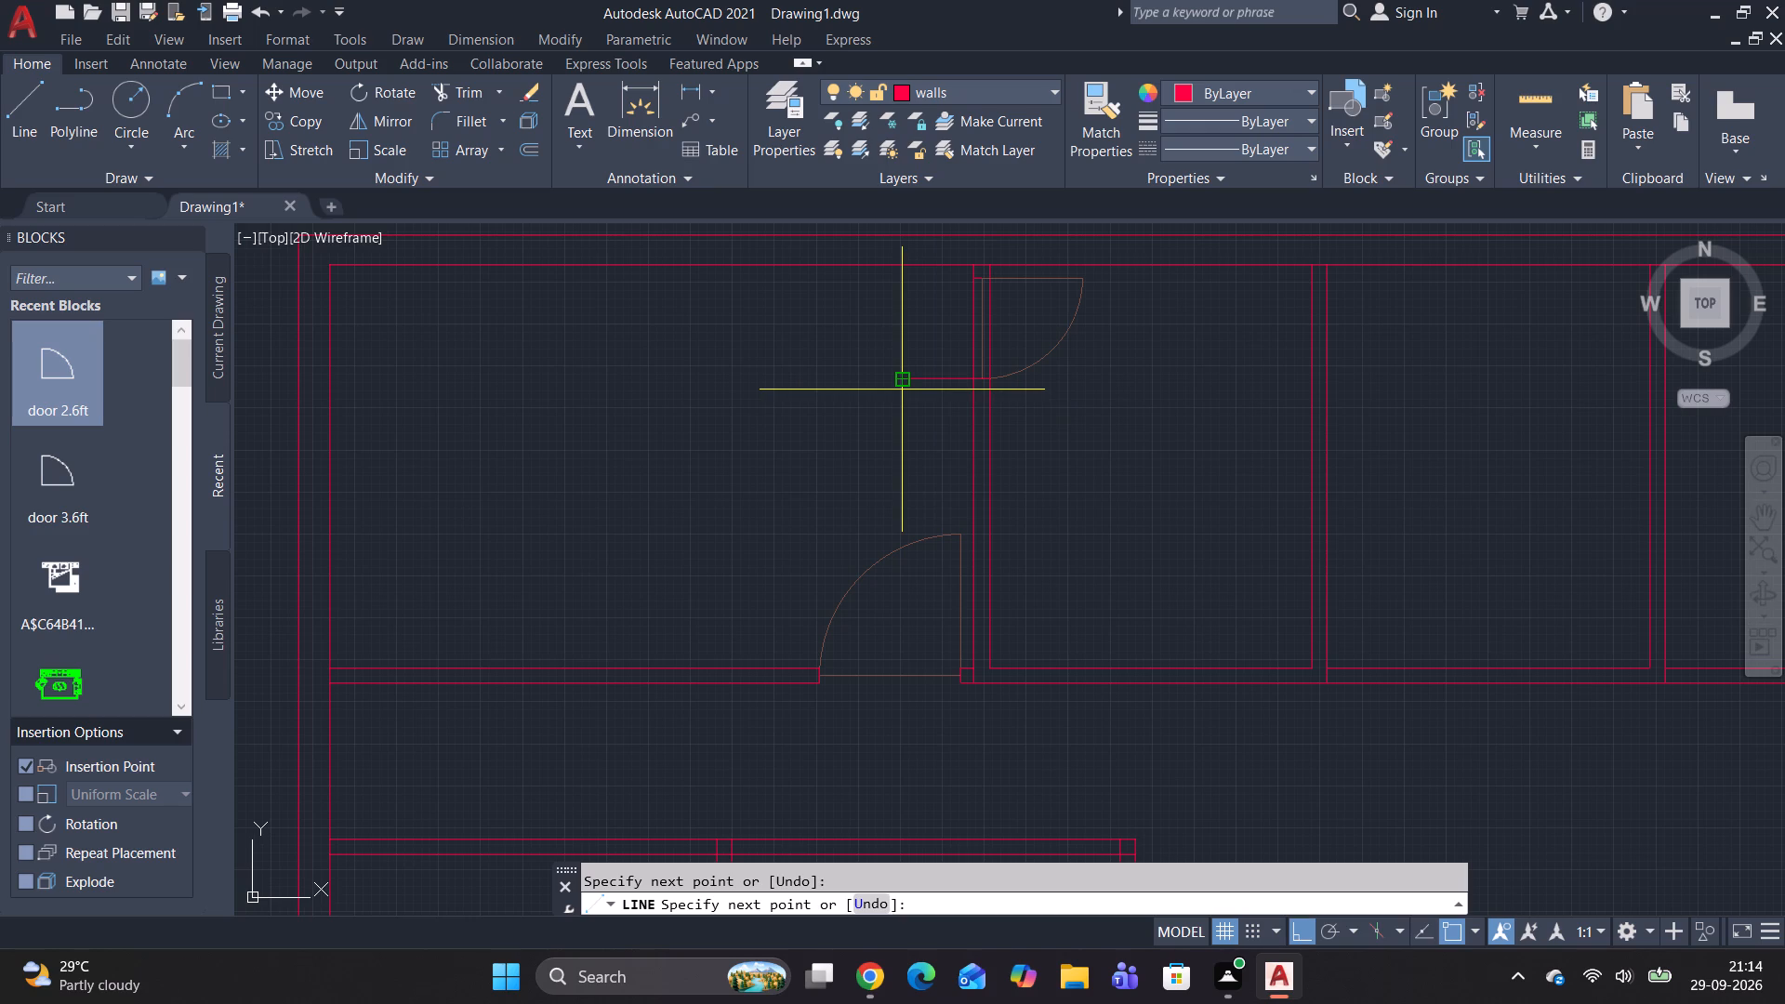
key(Escape)
key(Escape)
key(Escape)
key(Escape)
Trim the lower jamb line's left overshoot and its part beside the door arc, plus both divider face lines across the opening.
text(tr)
key(space)
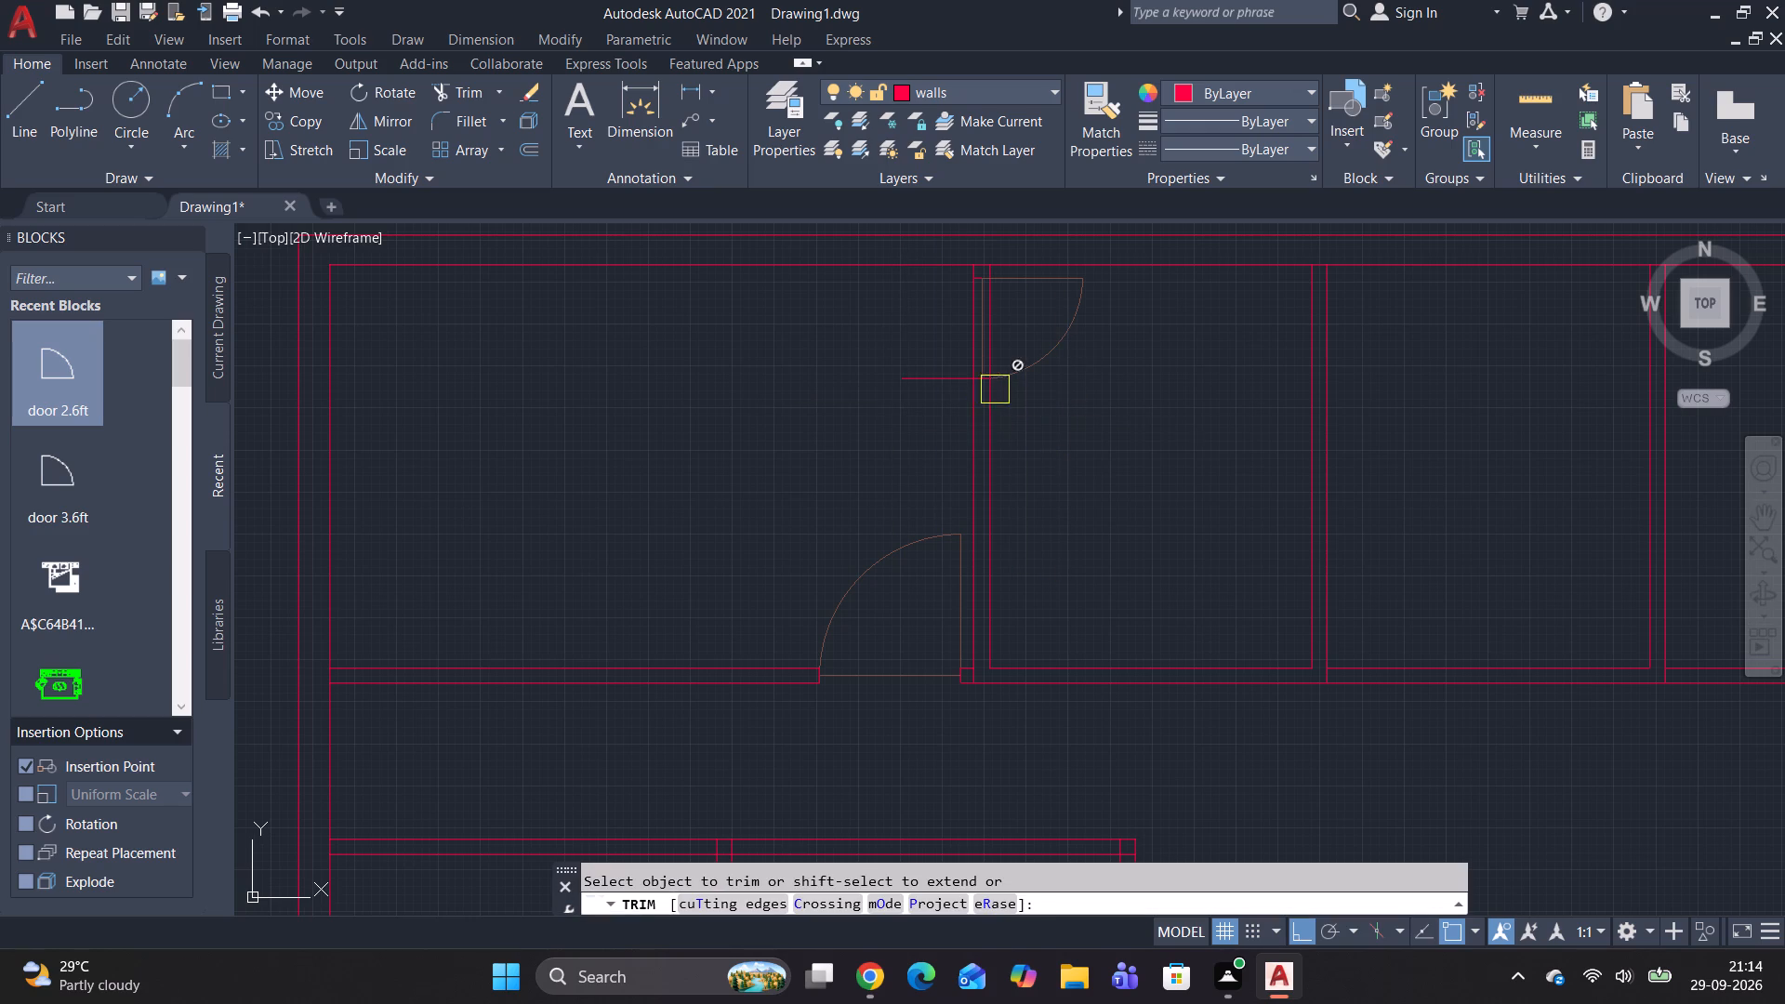
click(931, 382)
scroll(985, 392, up, 4)
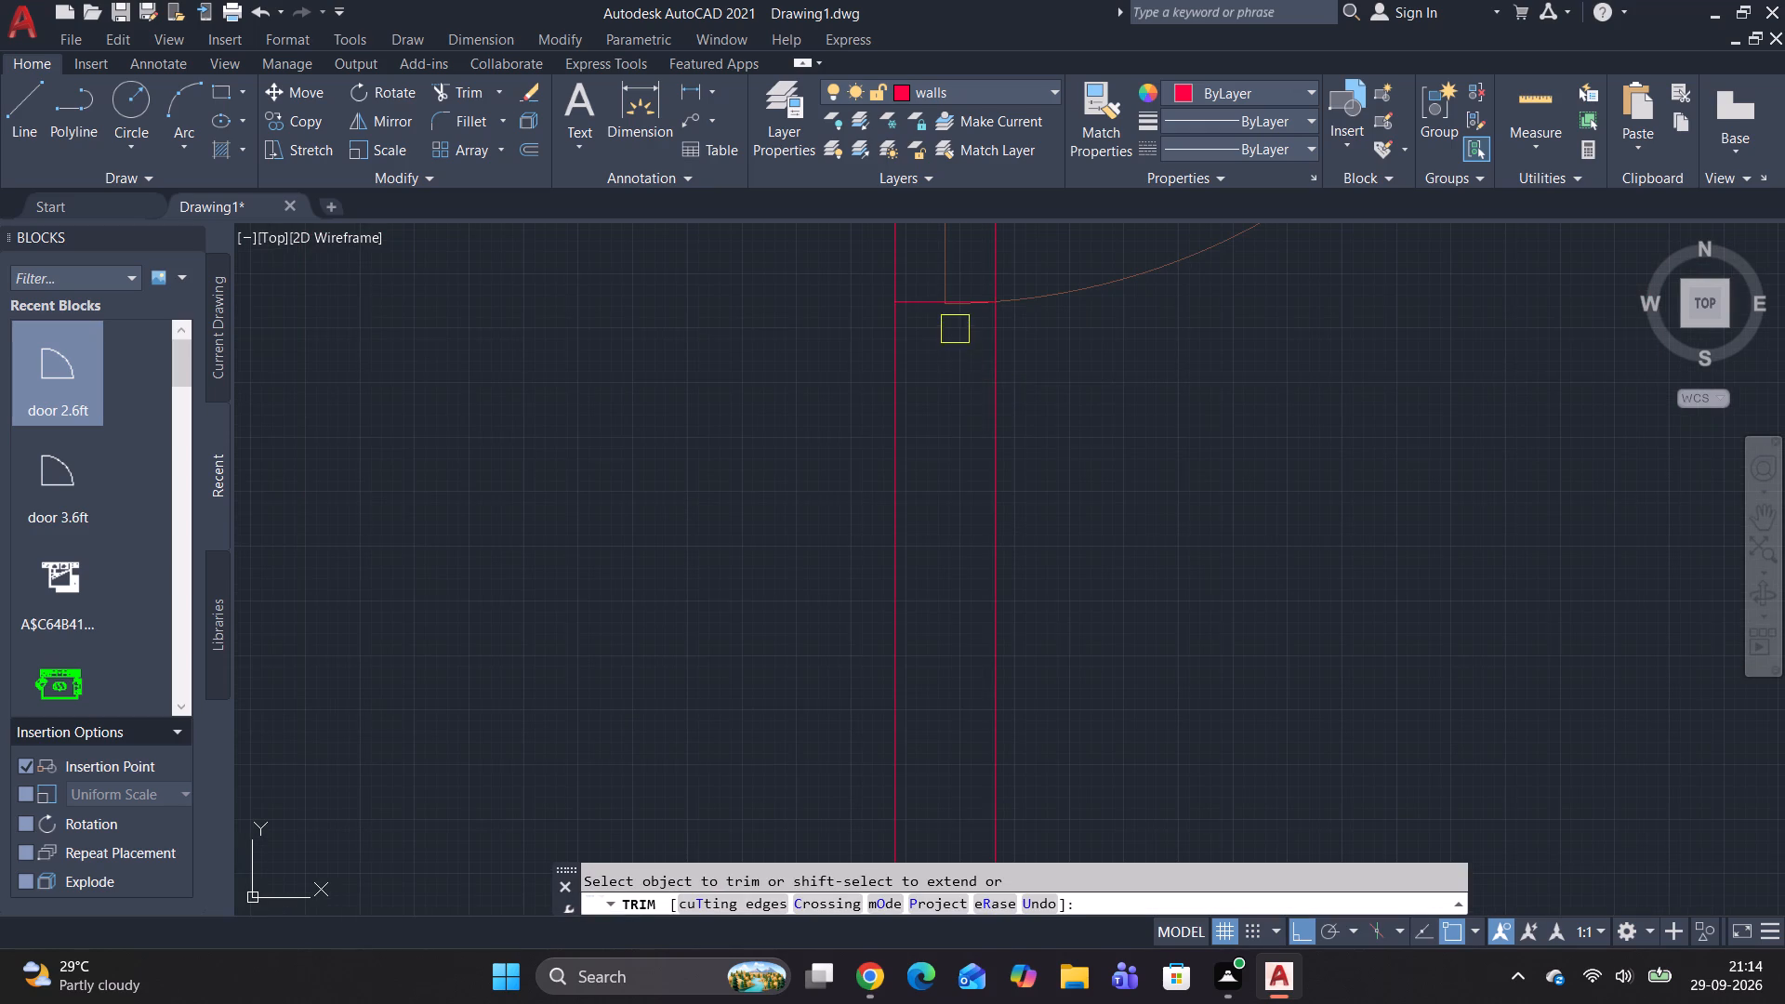
middle_drag(955, 329, 998, 496)
middle_drag(1015, 550, 1042, 634)
middle_drag(1057, 709, 1071, 791)
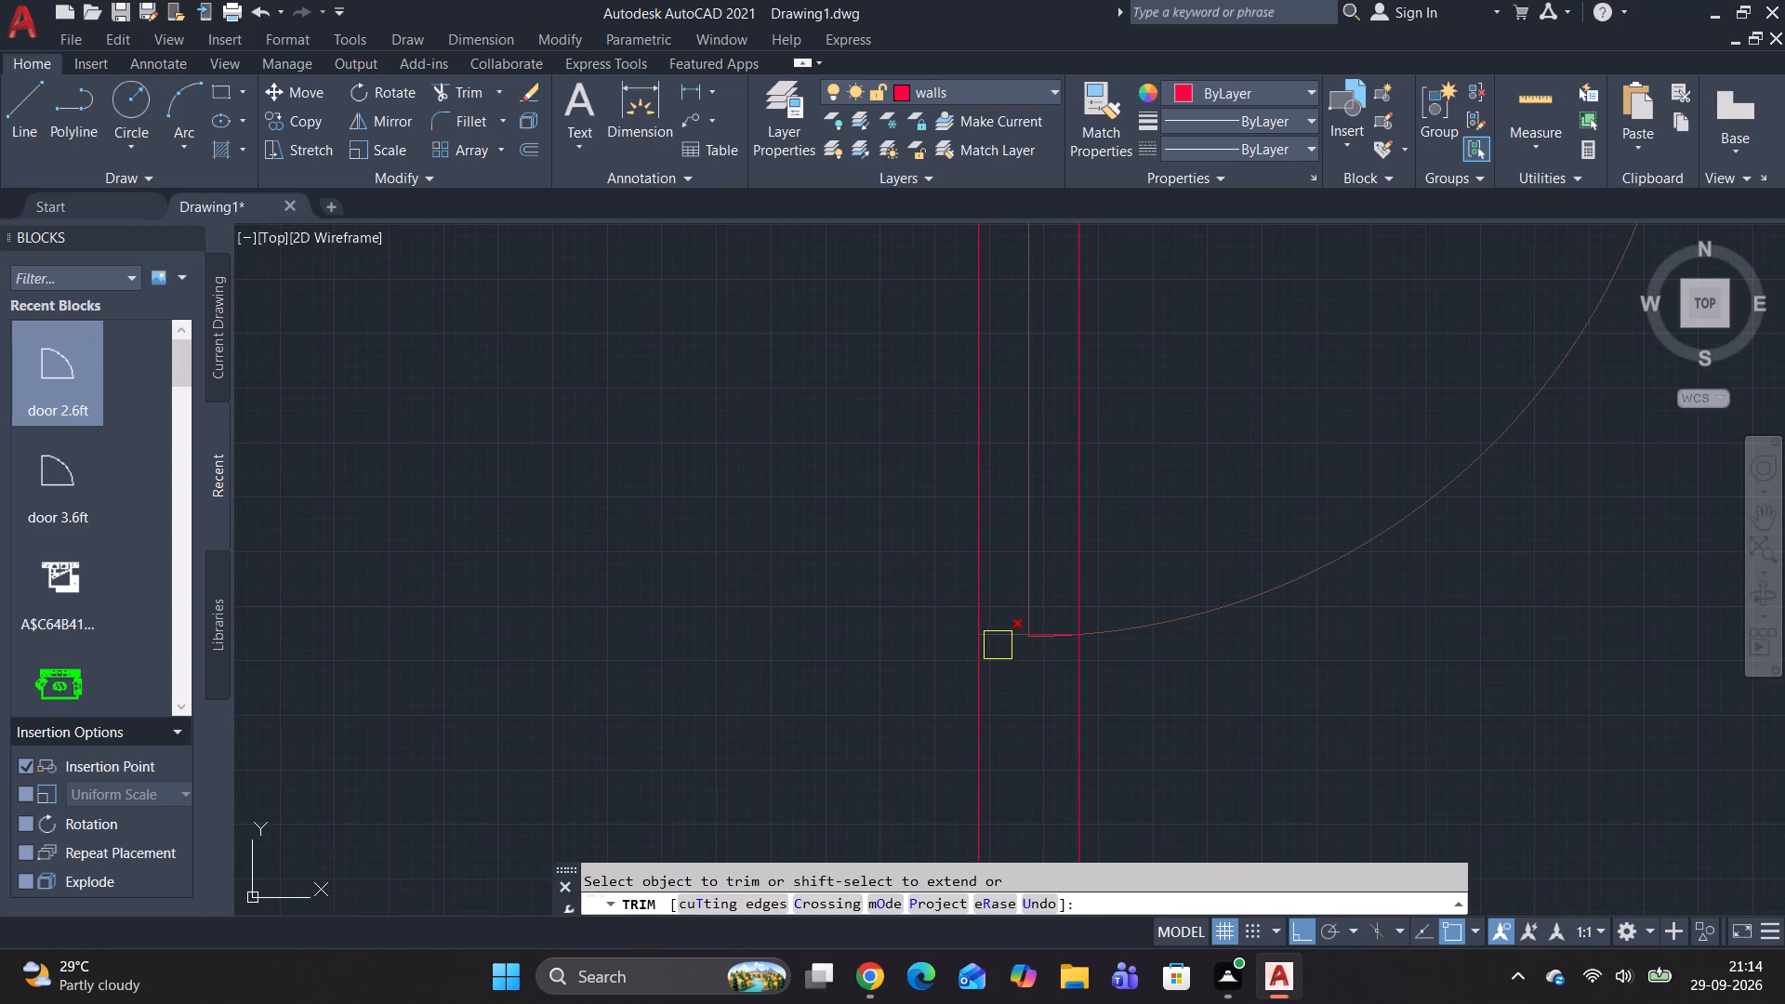
scroll(1055, 616, up, 2)
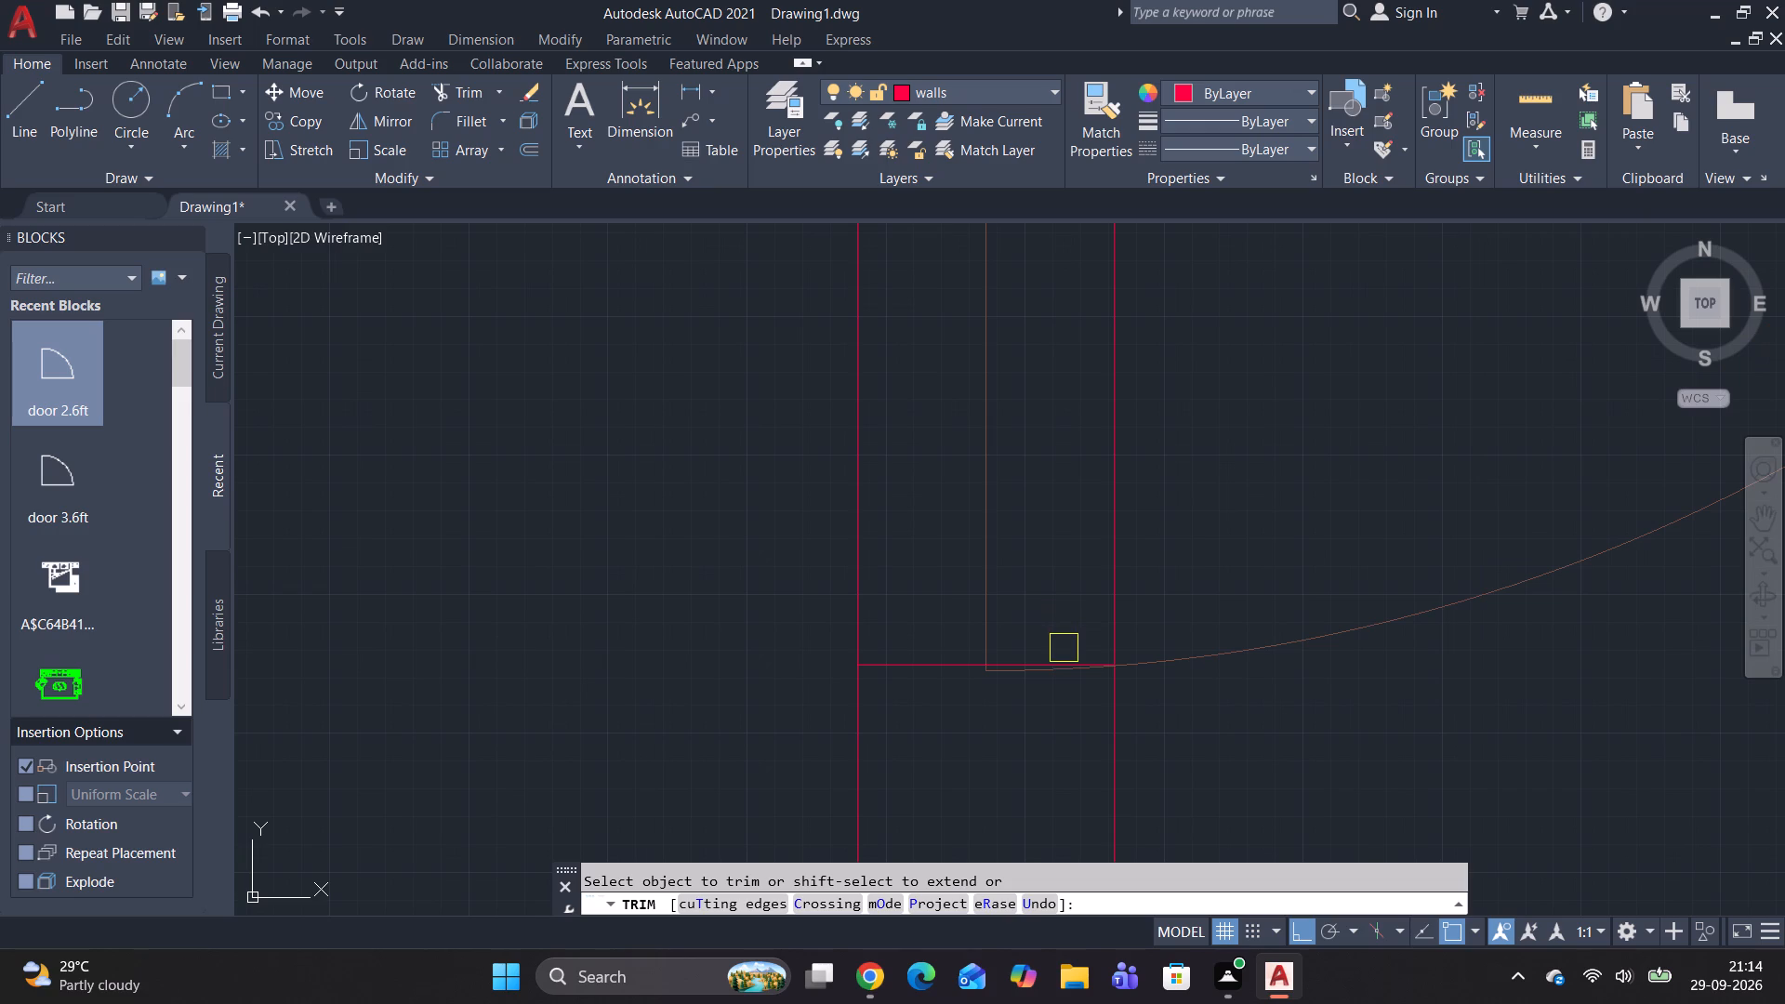
click(1064, 656)
scroll(1058, 586, down, 2)
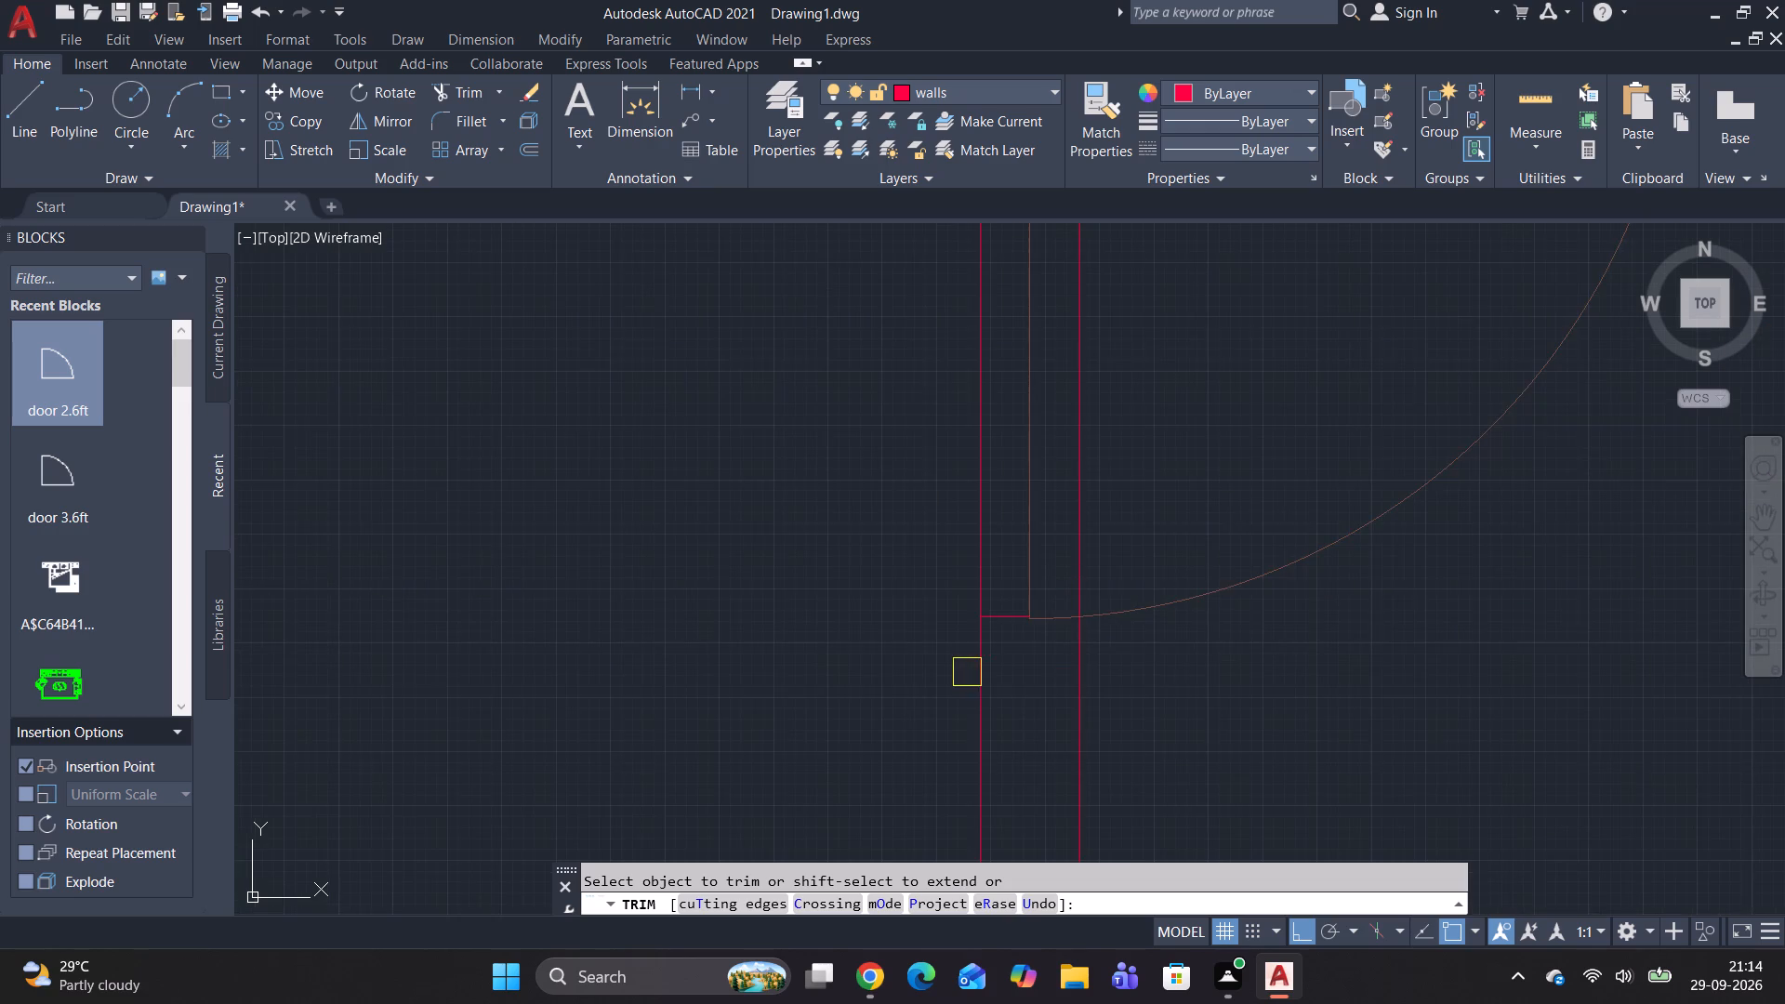
scroll(967, 670, down, 4)
scroll(942, 567, up, 2)
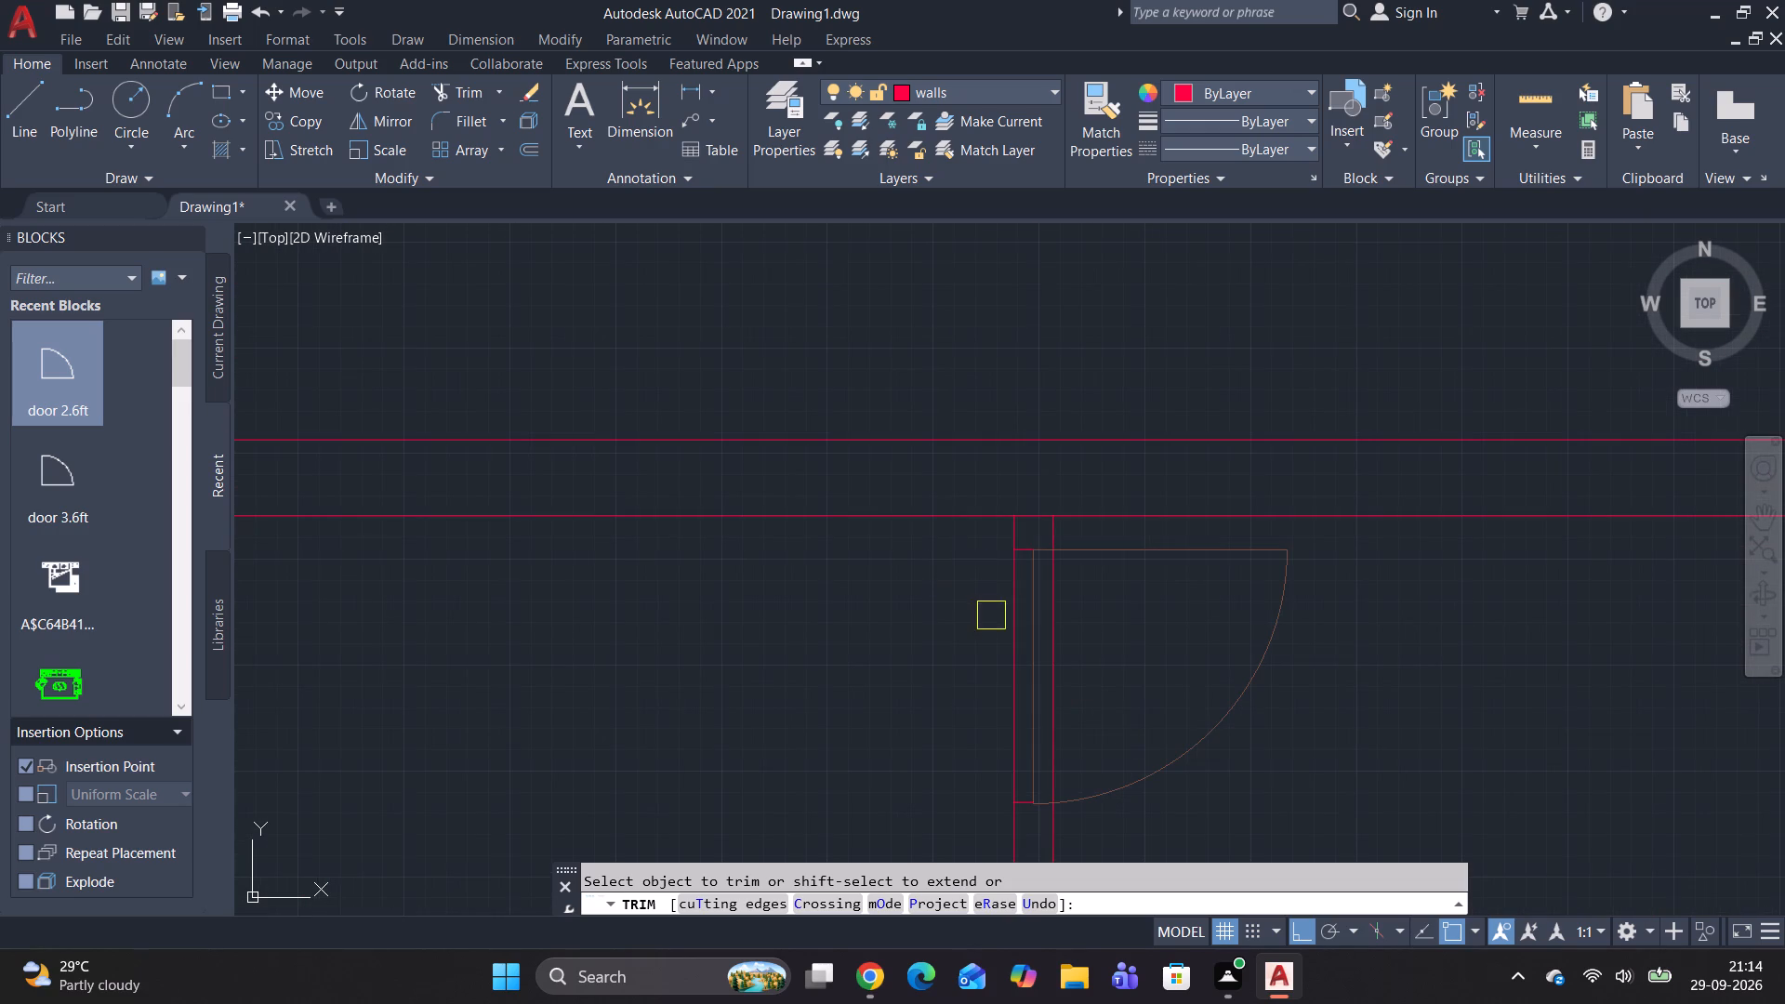
click(1011, 637)
click(1053, 653)
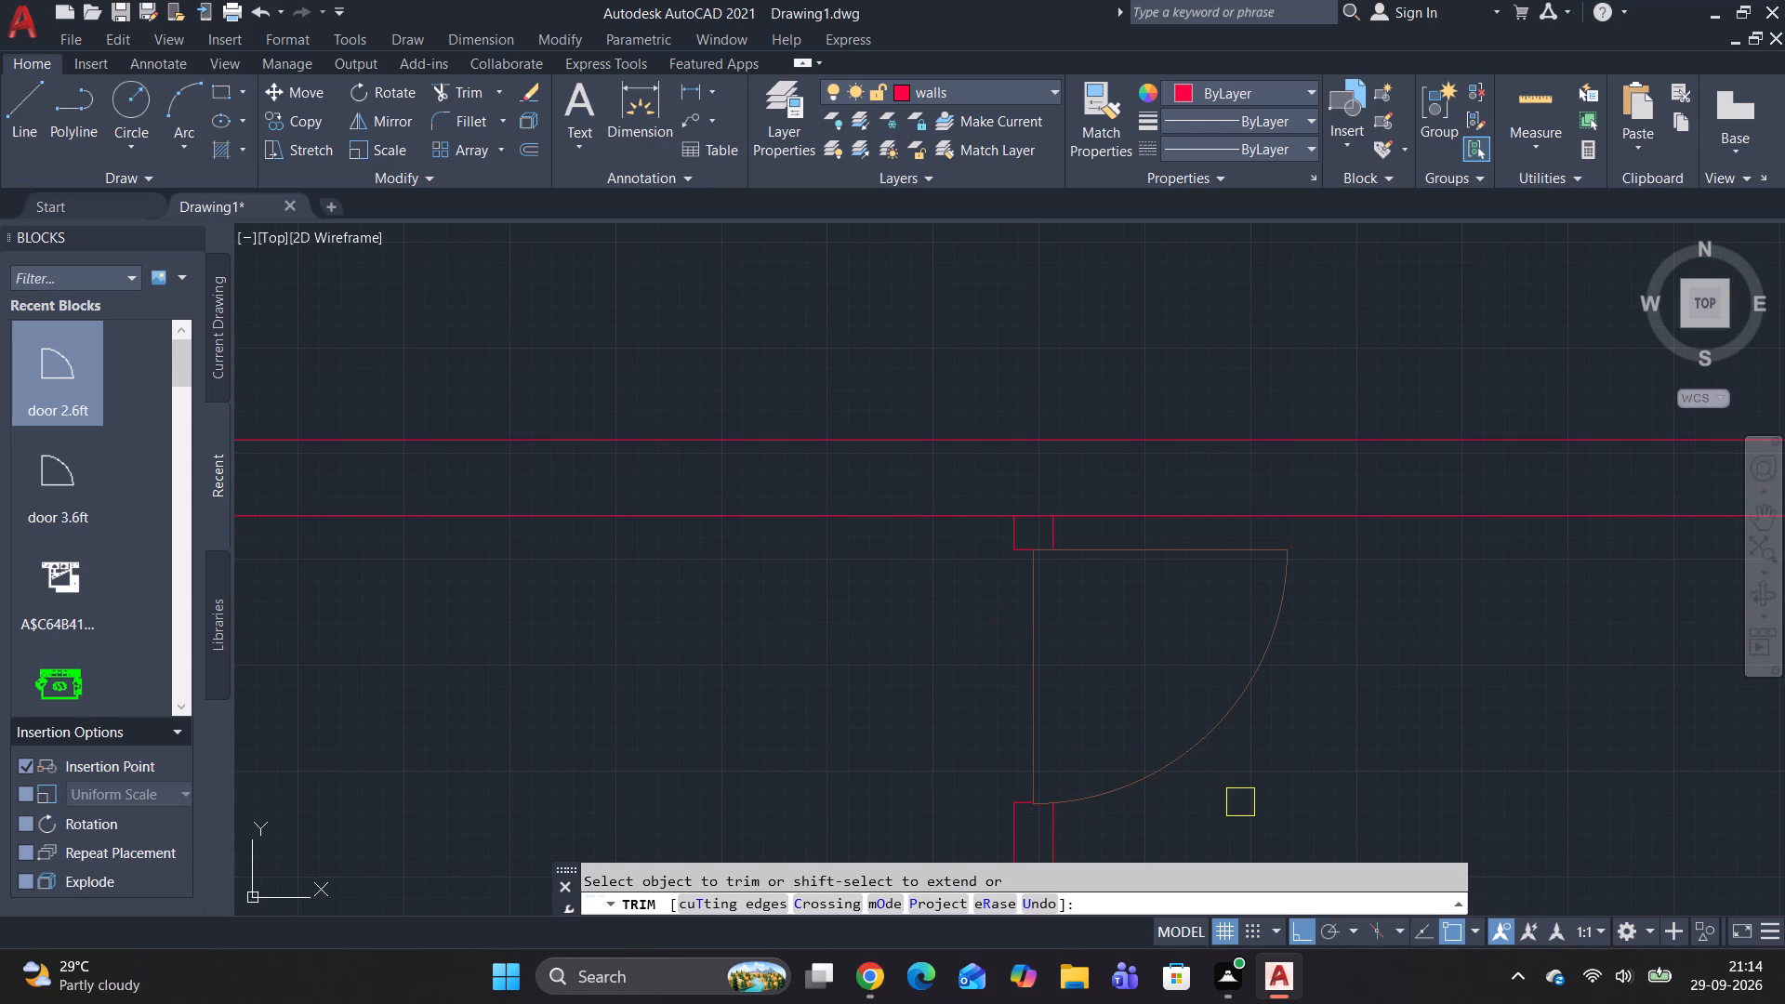
key(Escape)
key(Escape)
Draw a short vertical jamb line across the upper rooms' bottom wall, in line with the rightmost upper divider's left face.
scroll(1166, 557, down, 3)
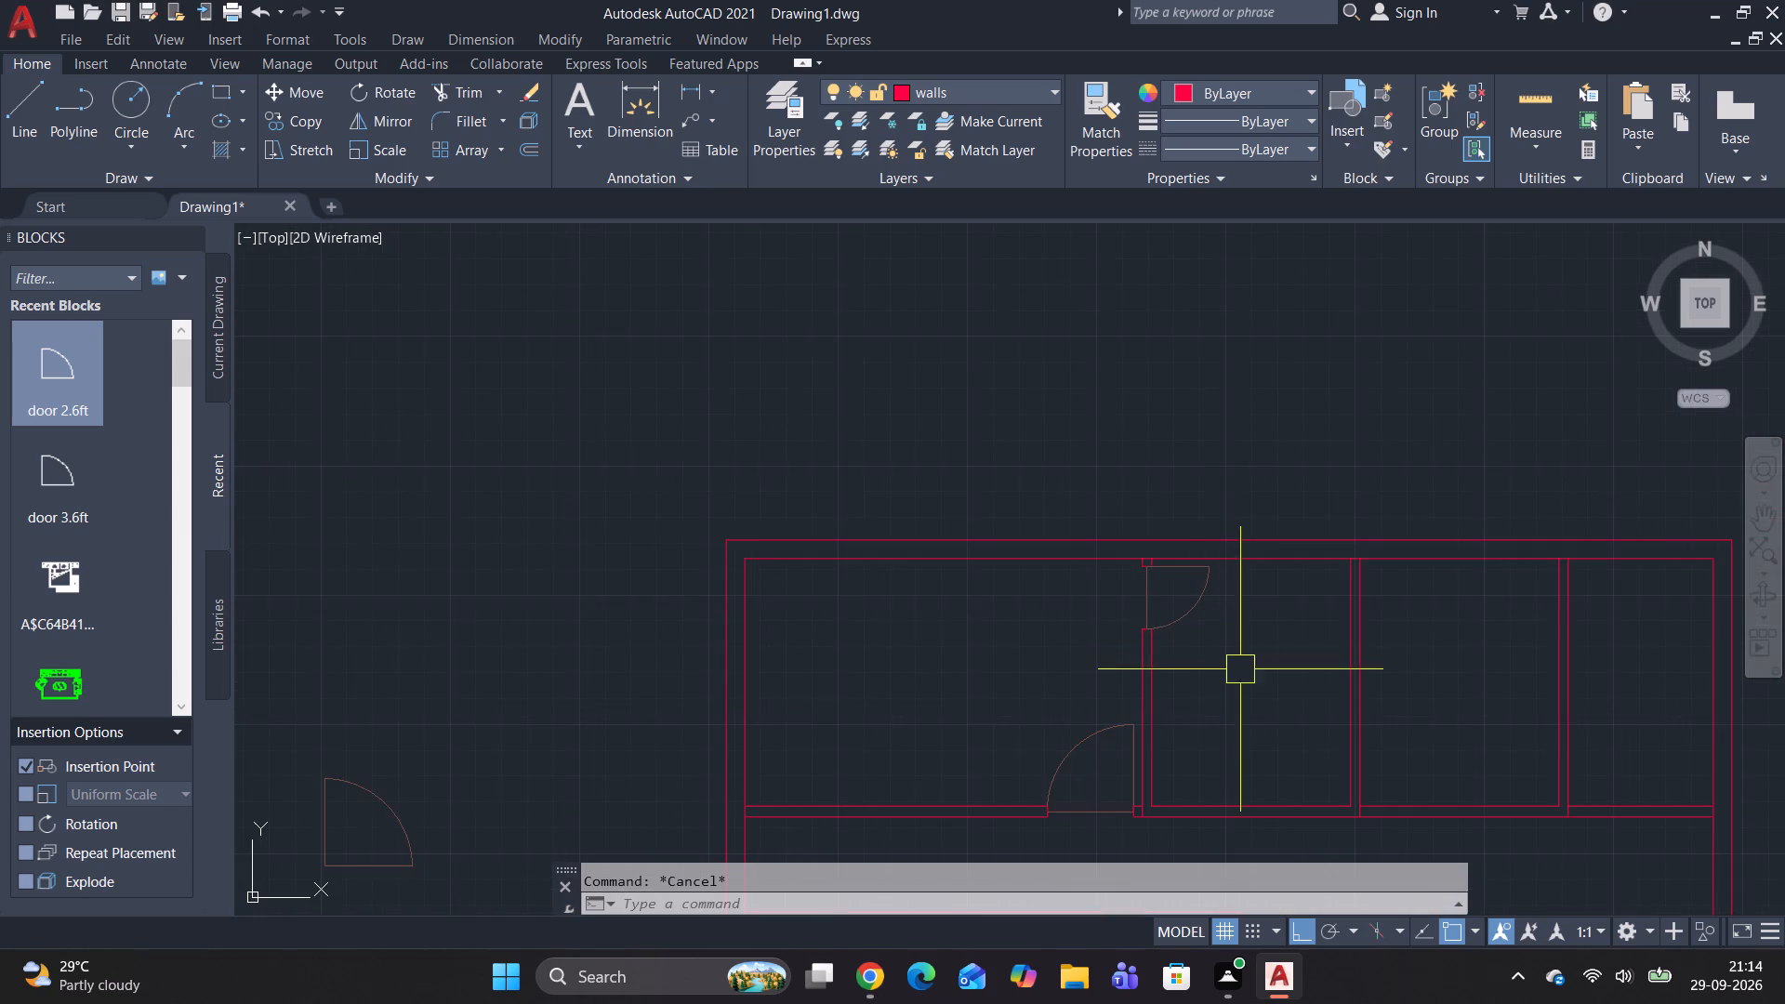
middle_drag(1241, 670, 1156, 572)
scroll(1325, 734, down, 1)
middle_drag(1294, 712, 1026, 413)
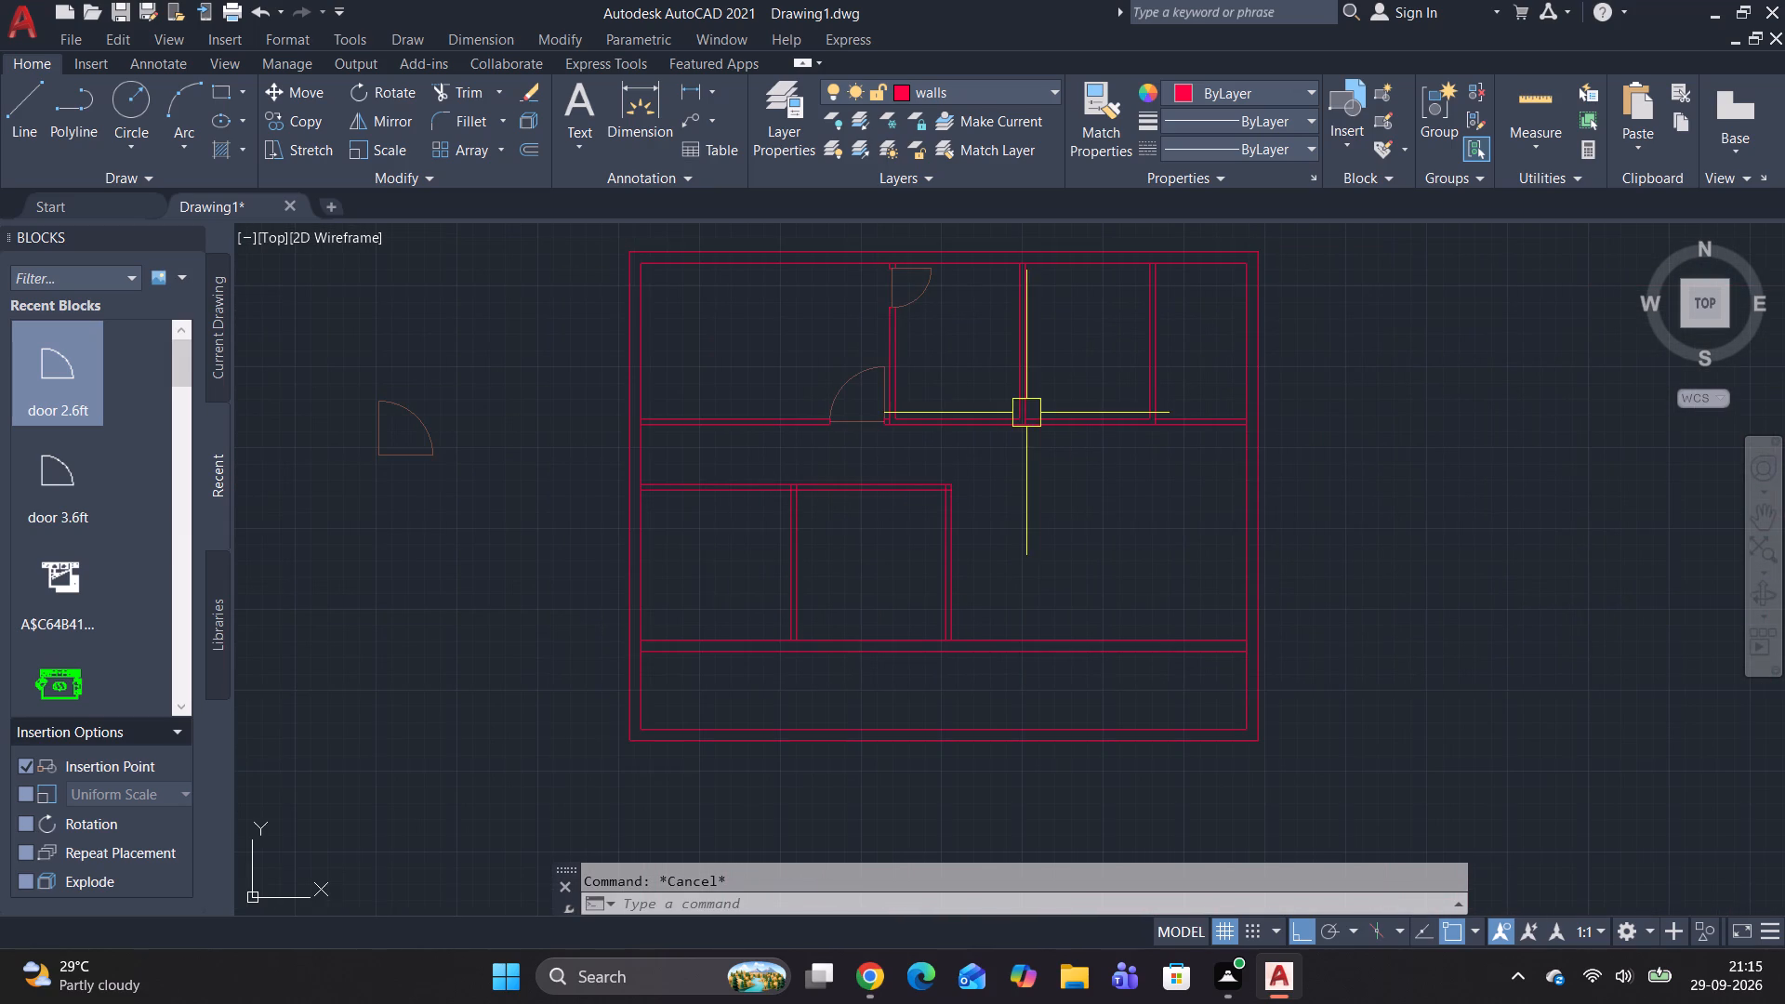
key(Escape)
key(Escape)
key(Escape)
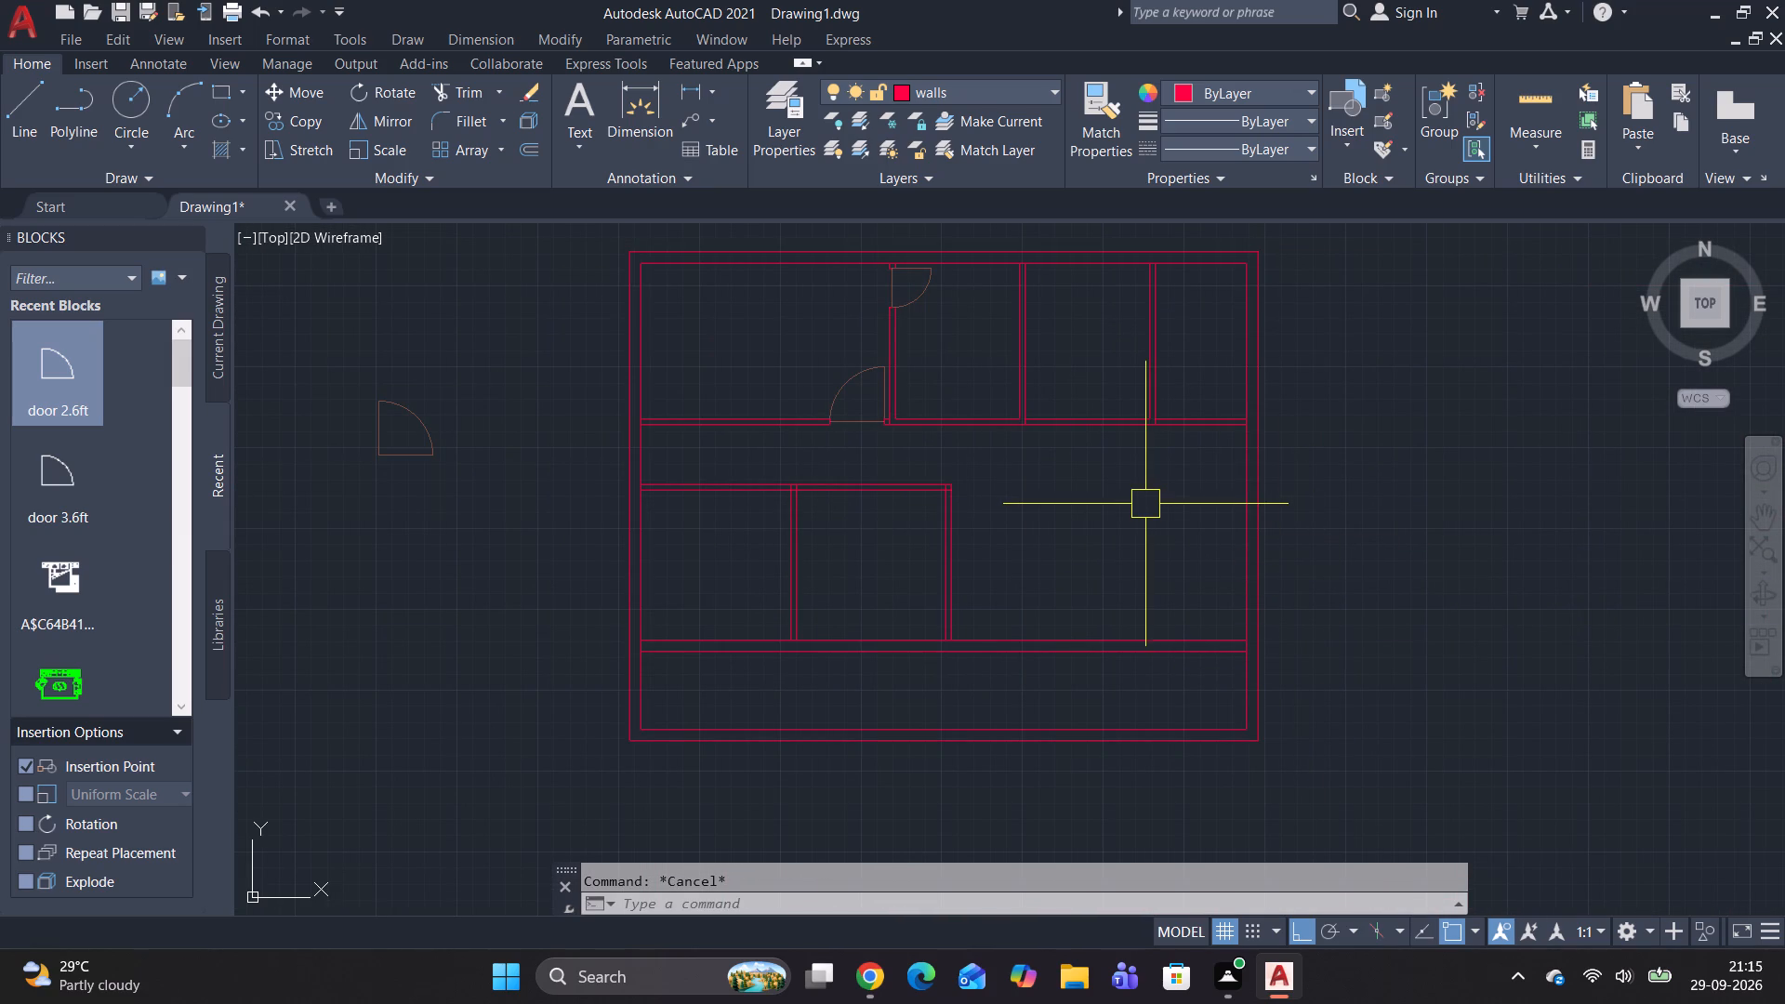
middle_drag(1144, 505, 767, 563)
scroll(767, 563, up, 1)
middle_drag(767, 563, 866, 509)
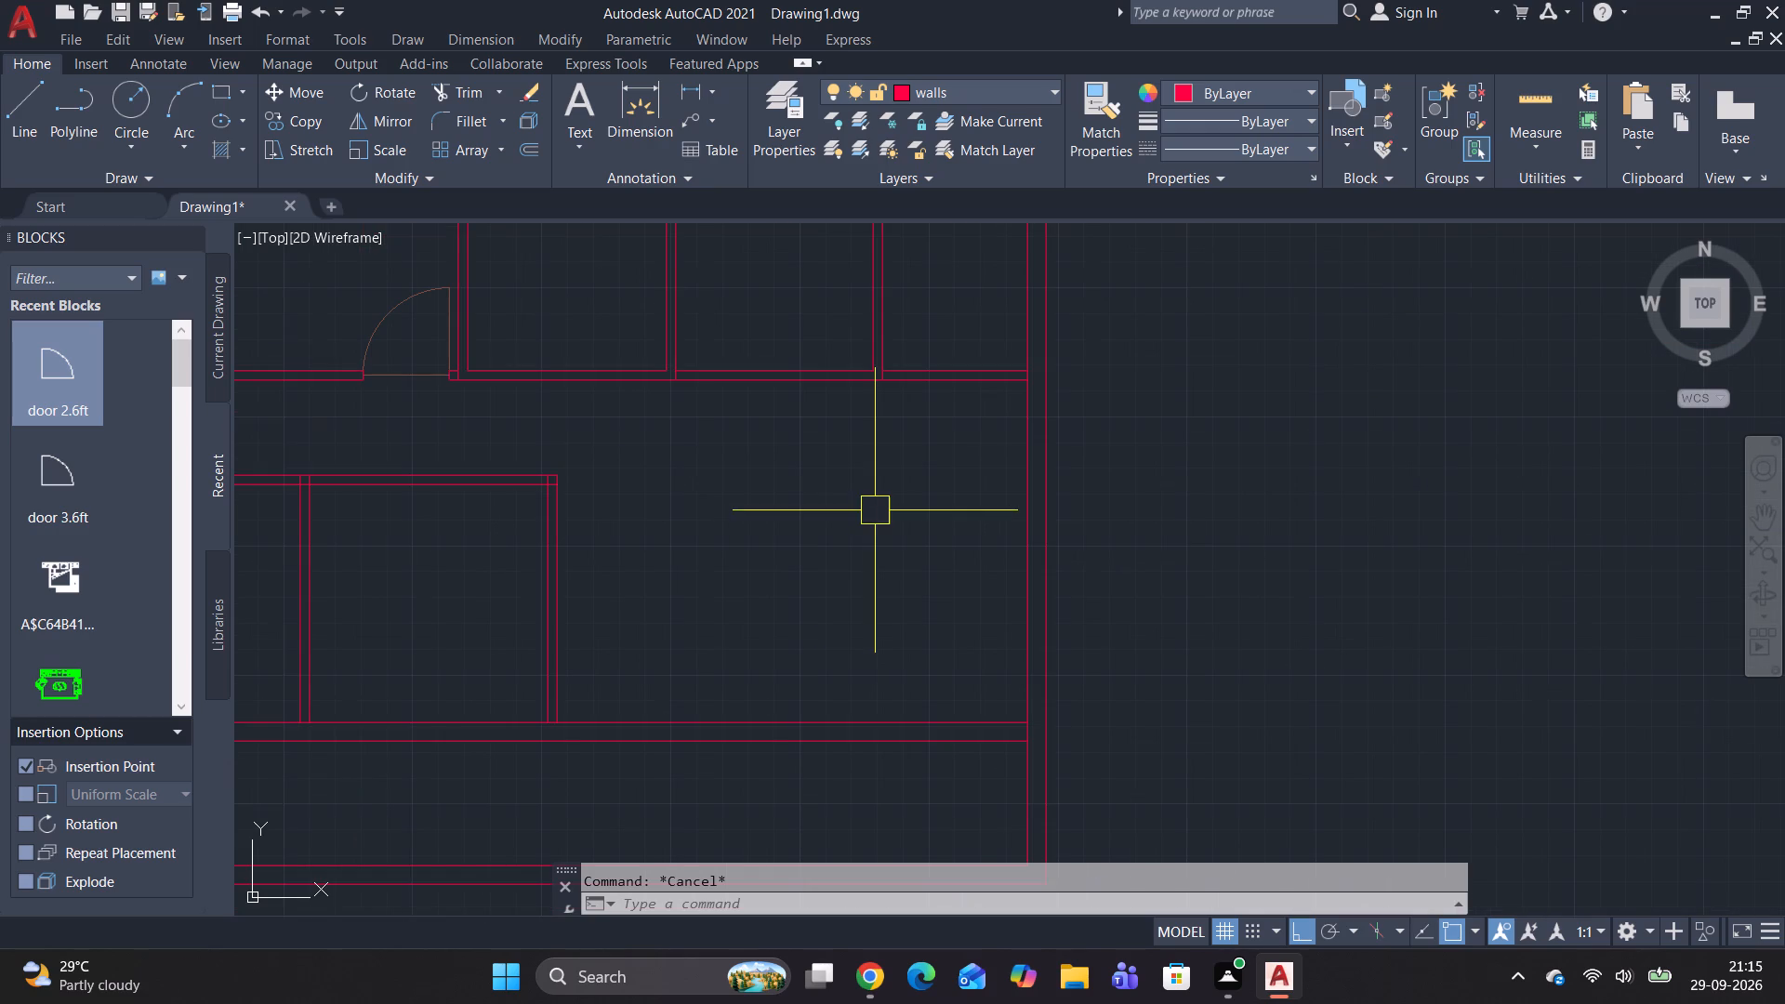
text(l)
key(space)
scroll(875, 510, up, 2)
middle_drag(870, 585, 852, 823)
scroll(852, 804, down, 2)
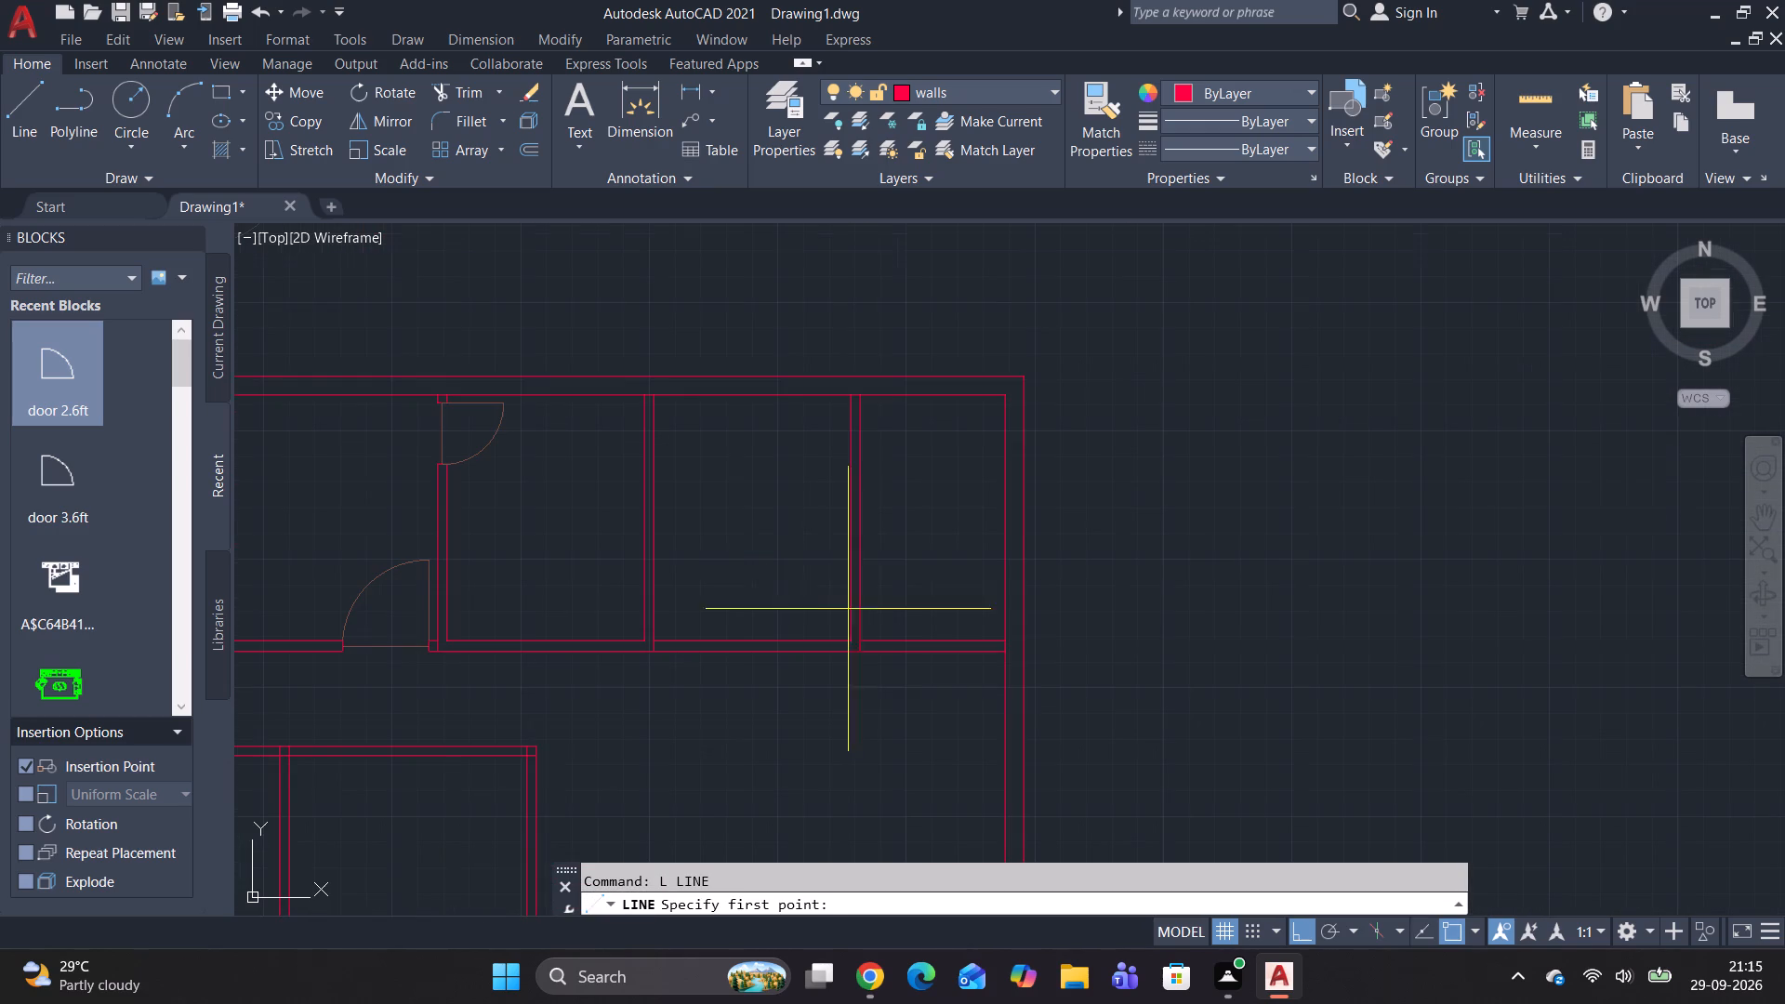
scroll(859, 616, up, 2)
middle_drag(838, 643, 872, 433)
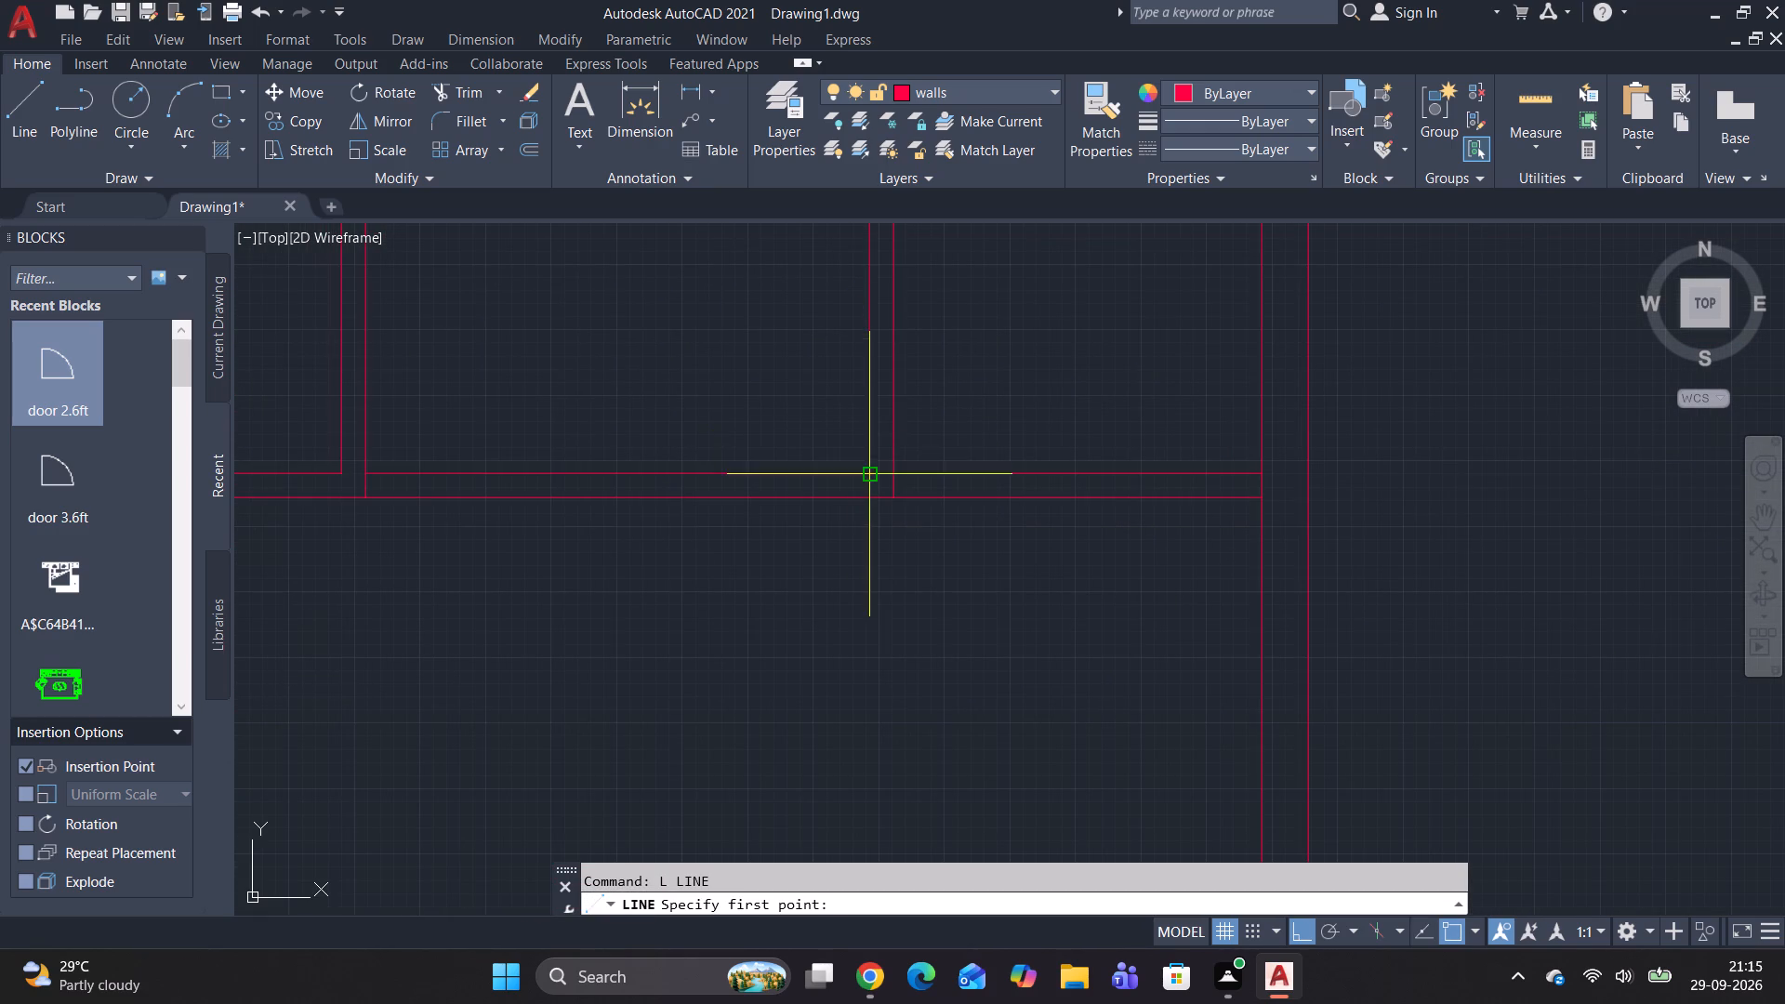
click(872, 472)
click(874, 499)
key(Escape)
key(Escape)
key(Escape)
key(Escape)
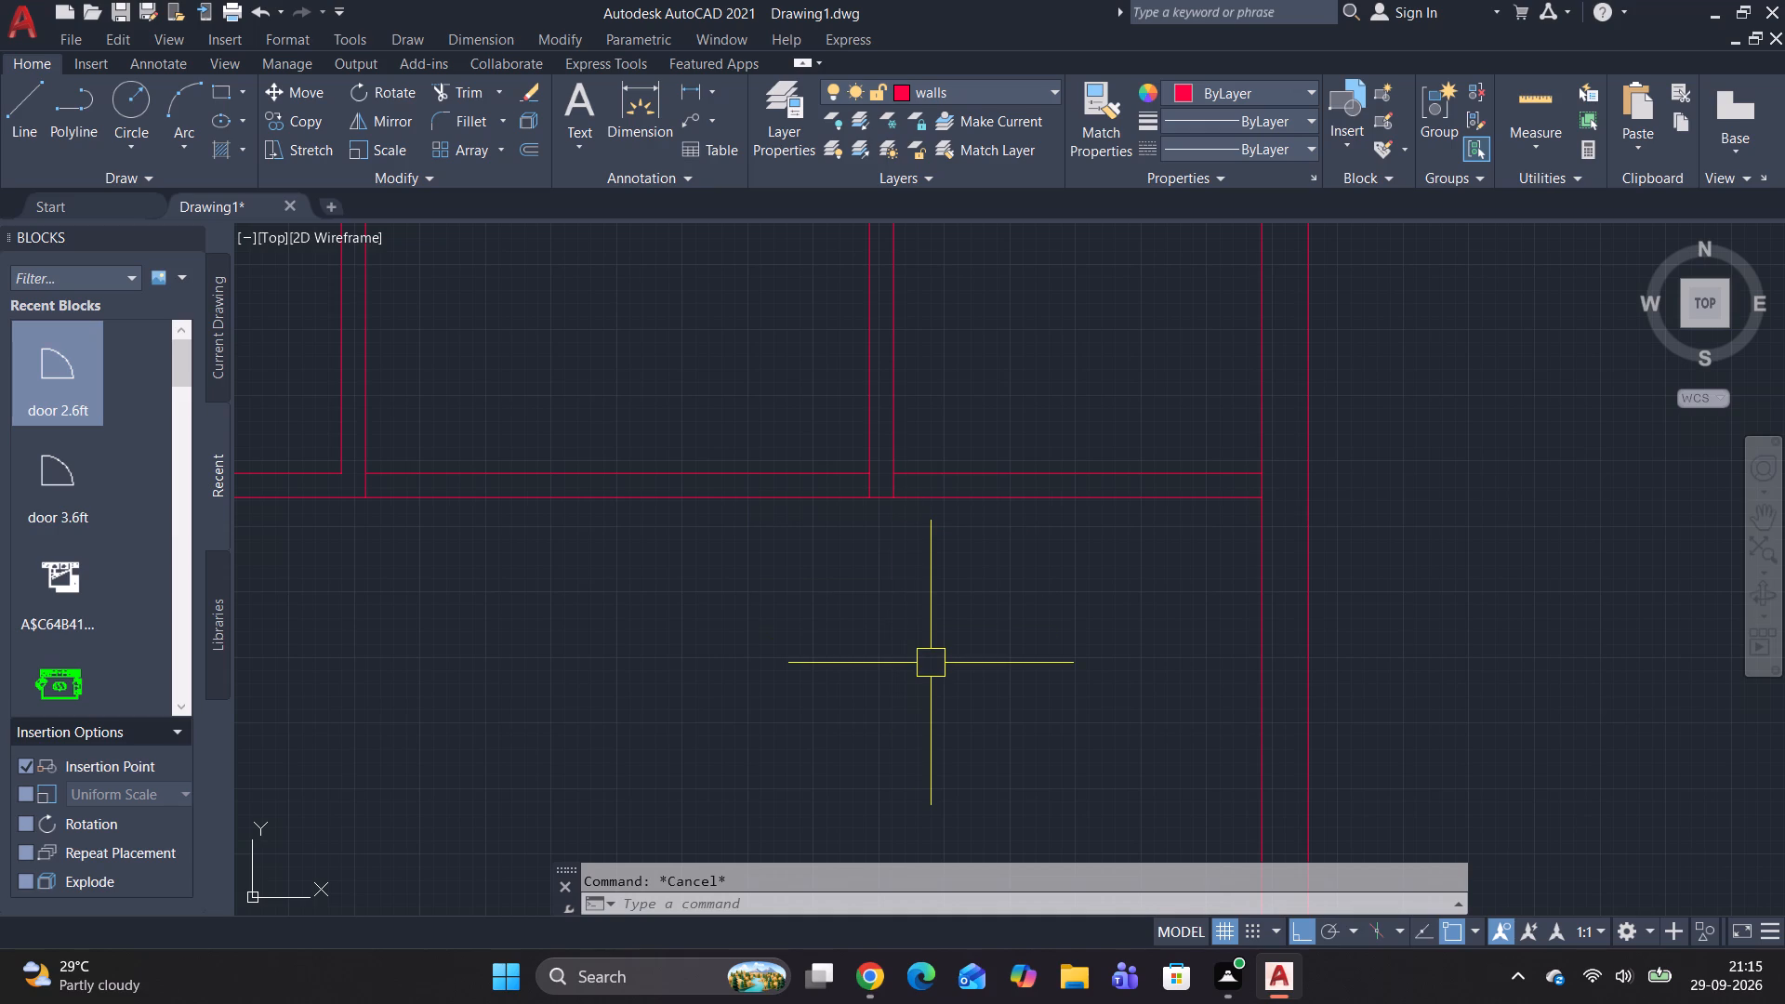
Draw a line 3'6" left from the jamb's lower end along the wall, then up to the wall's upper face.
text(l)
key(space)
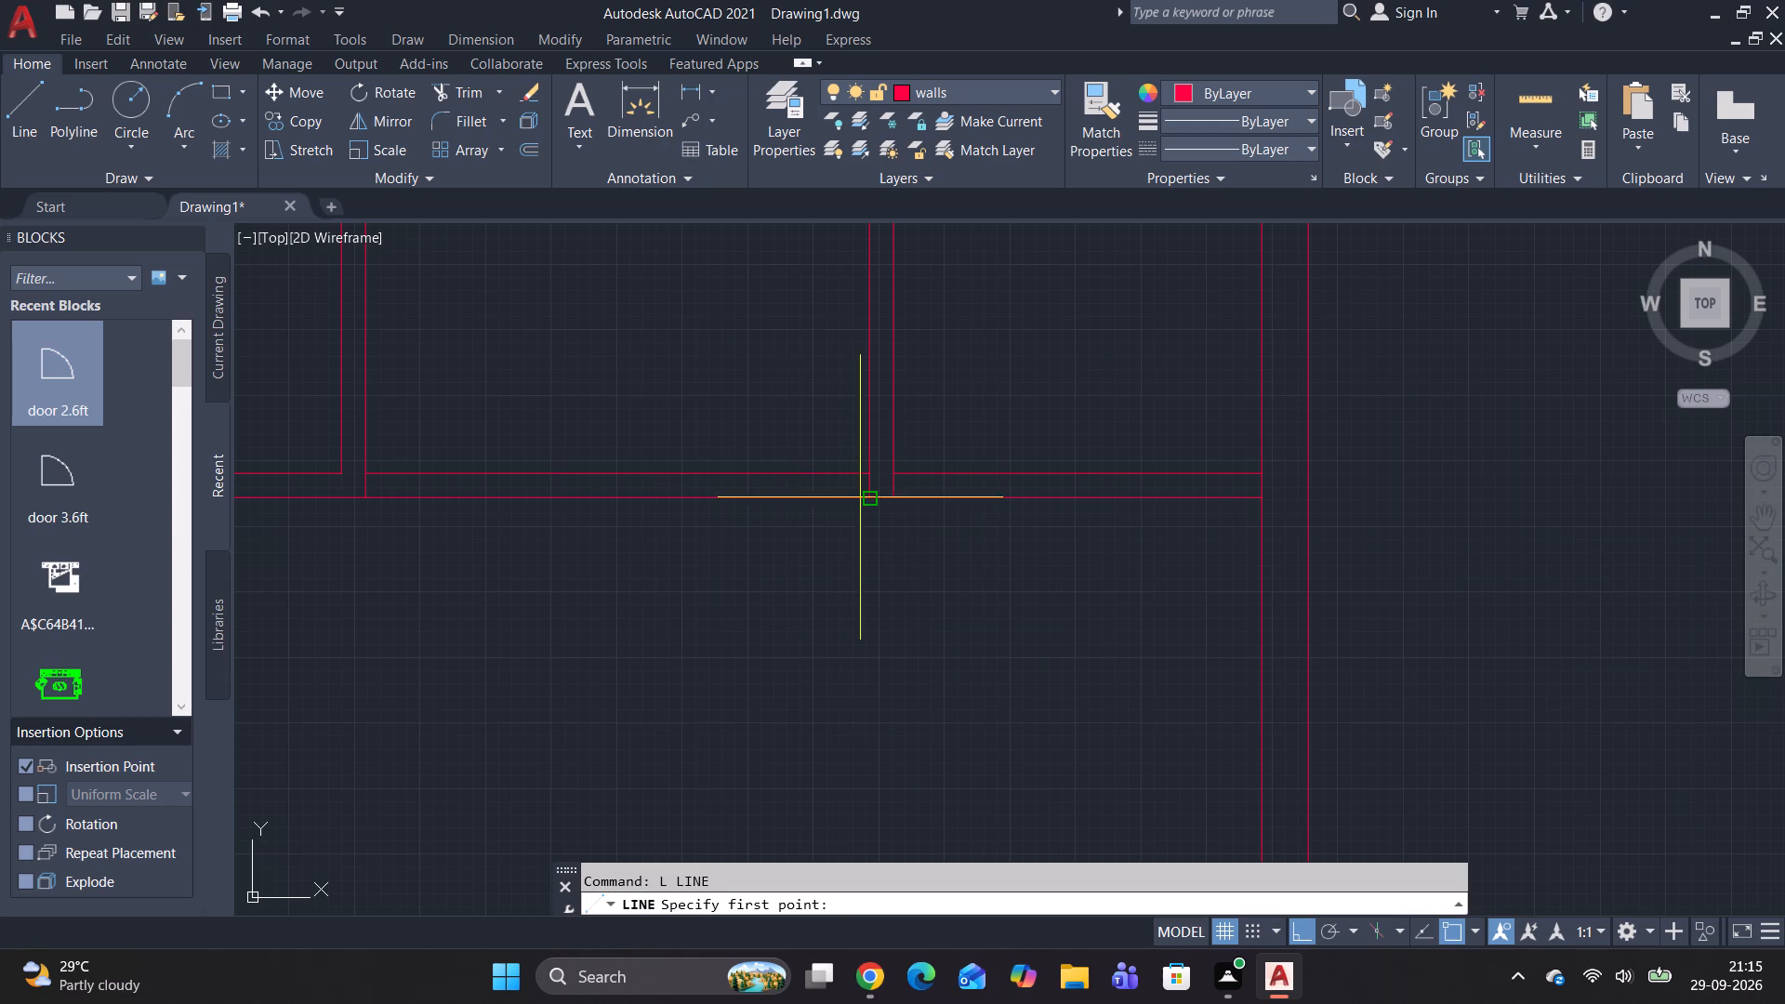
click(874, 497)
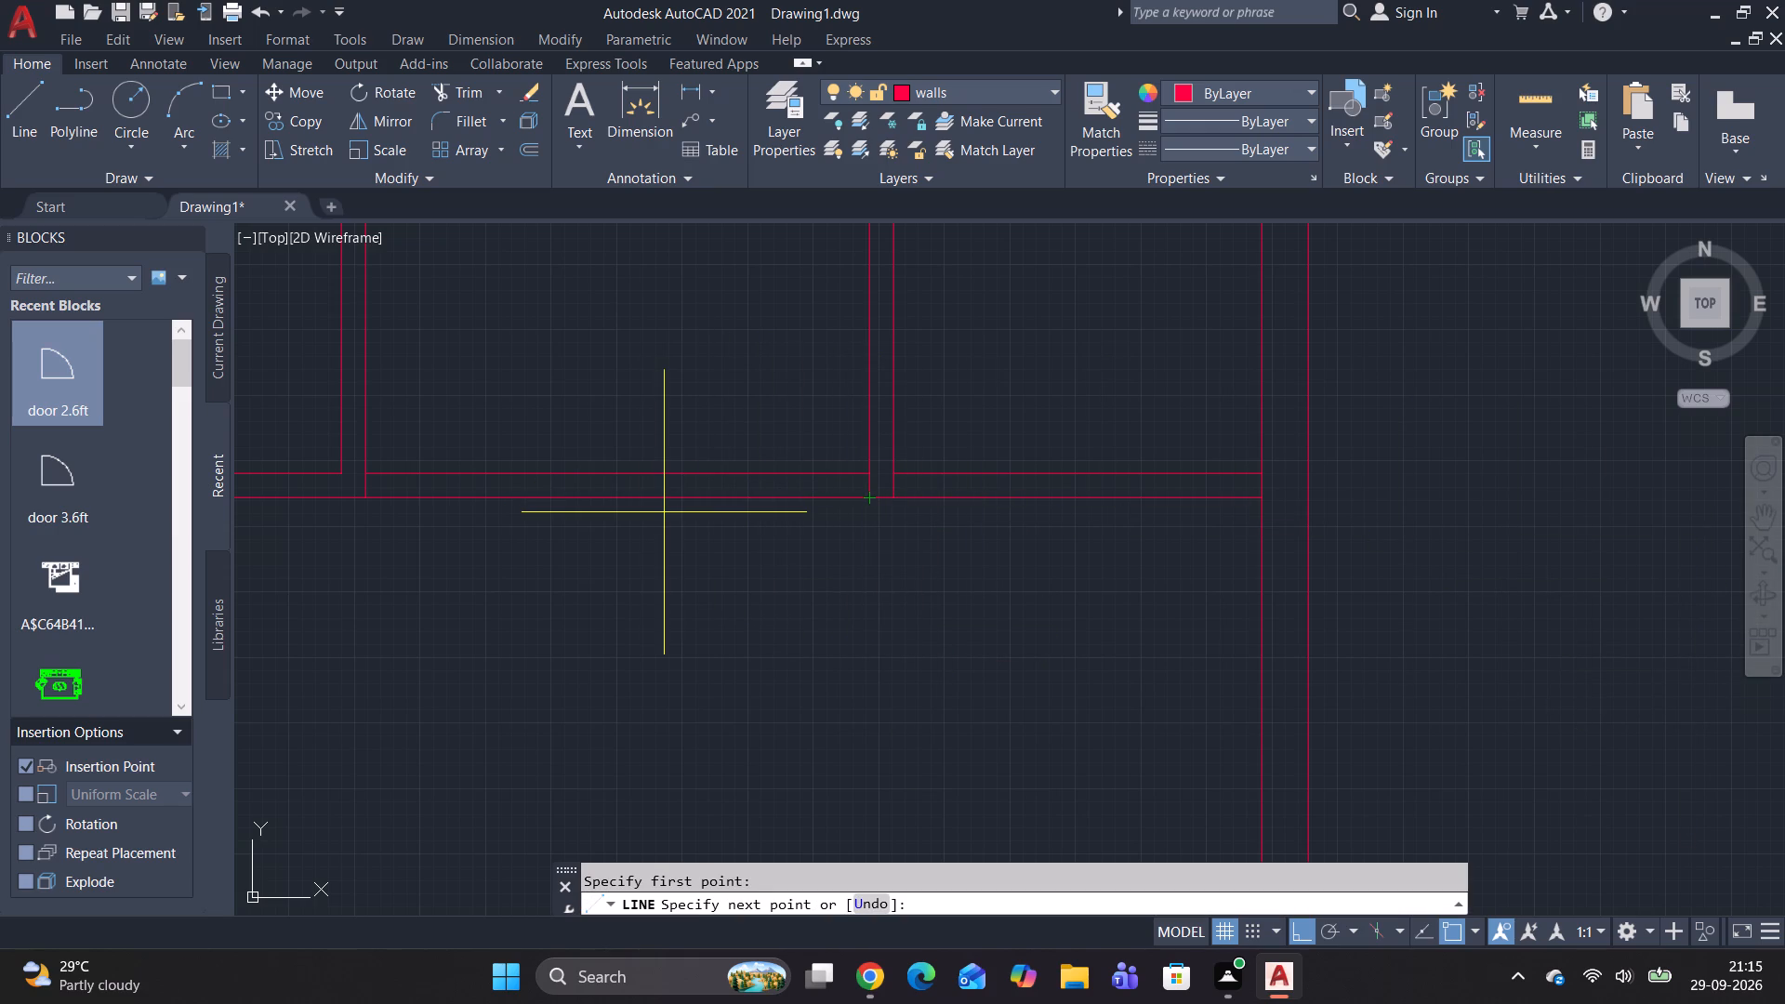
key(3)
text('6)
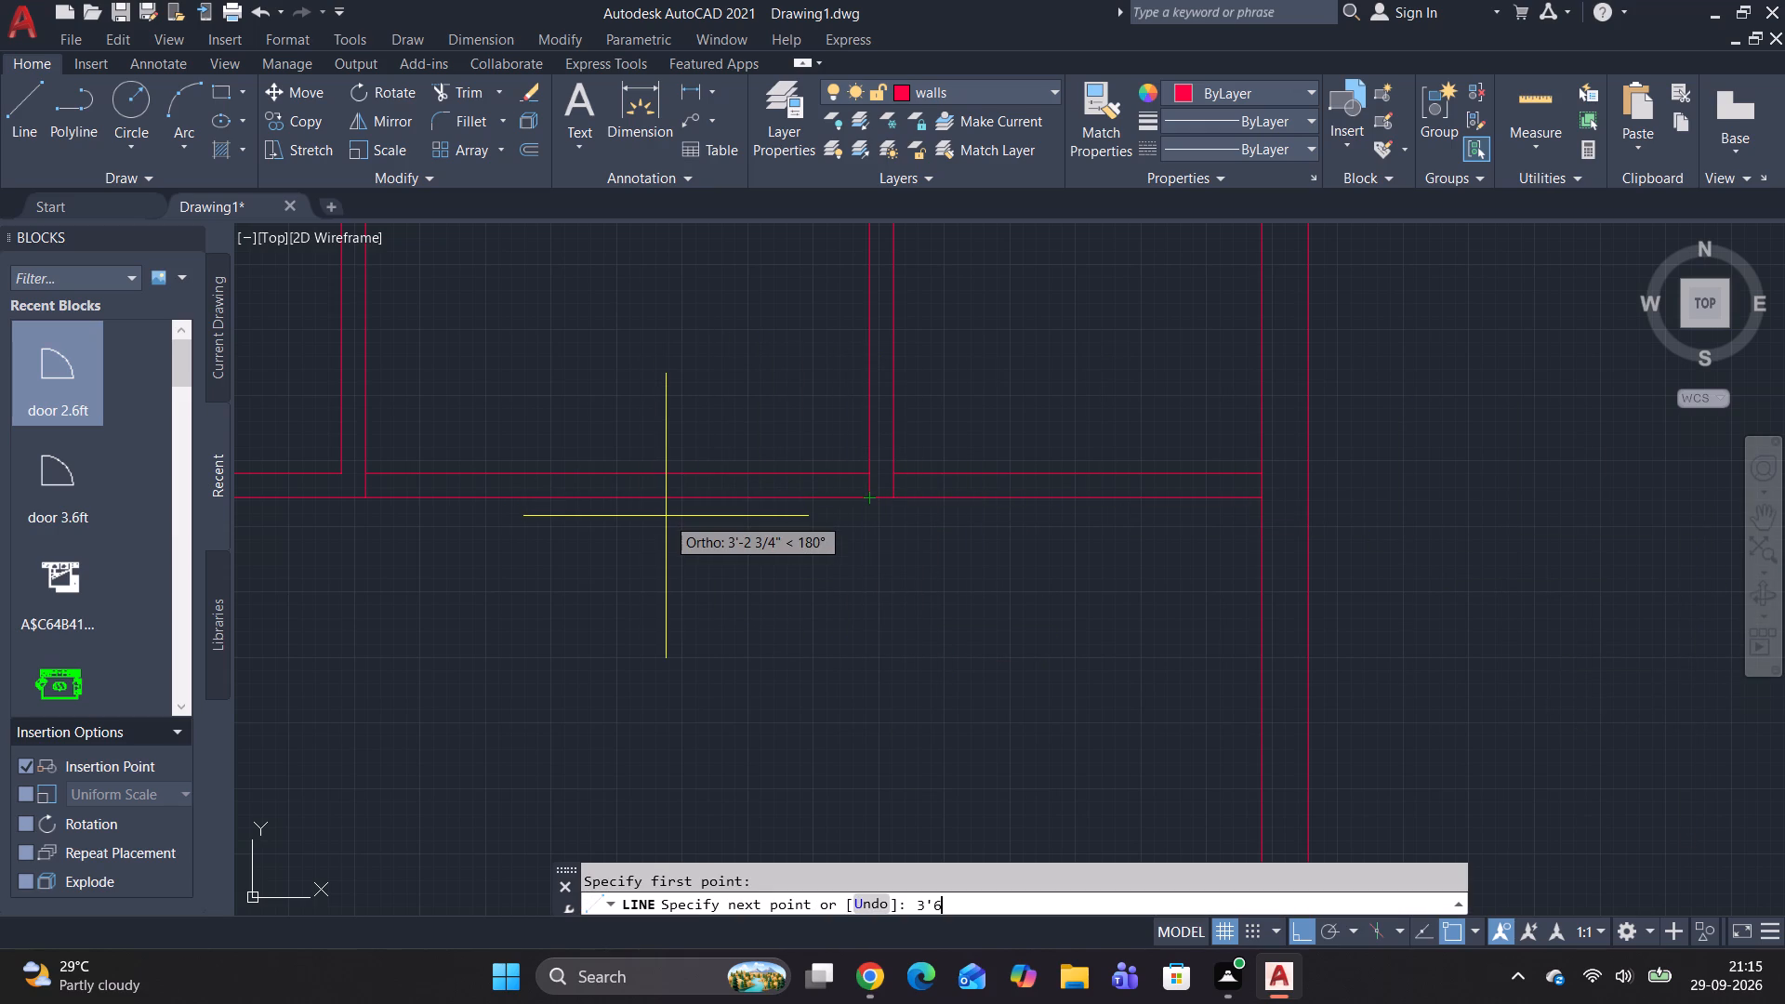
text(")
key(space)
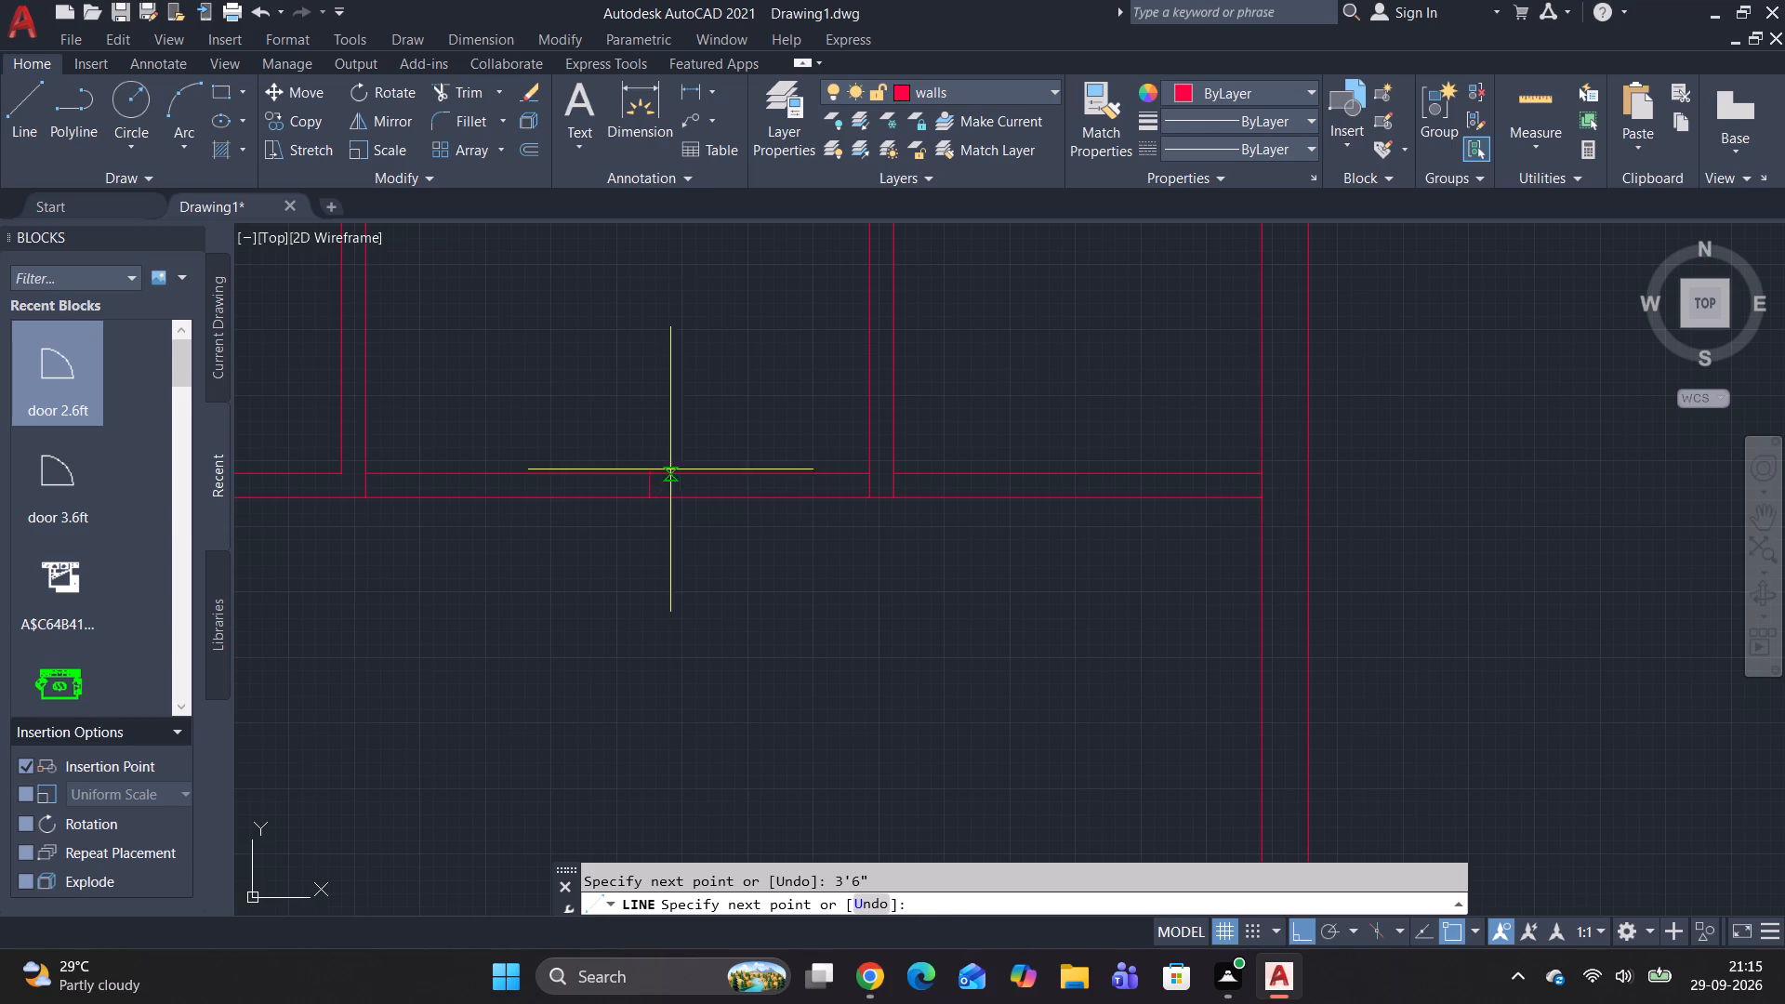
click(649, 477)
key(Escape)
key(Escape)
key(Escape)
key(Escape)
key(Escape)
key(Escape)
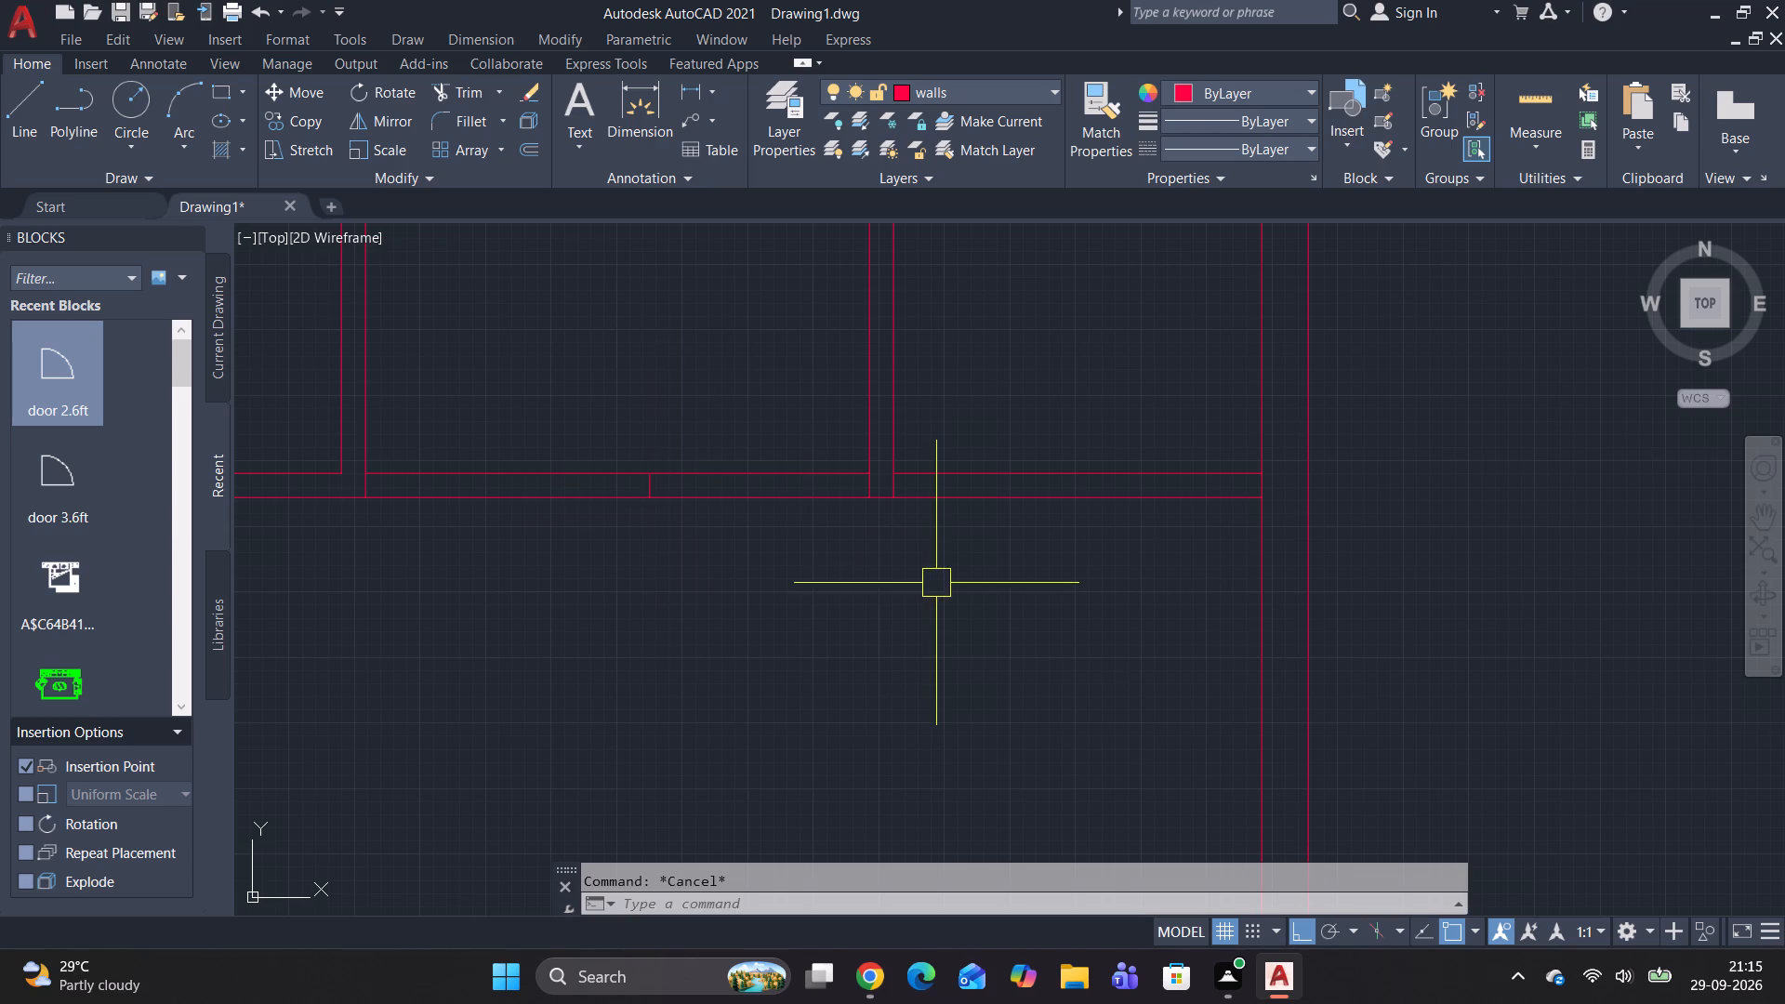
Trim both wall face lines between the two jambs to open the doorway left of the rightmost upper divider.
key(Escape)
key(Escape)
text(tr)
key(space)
drag(787, 414, 774, 563)
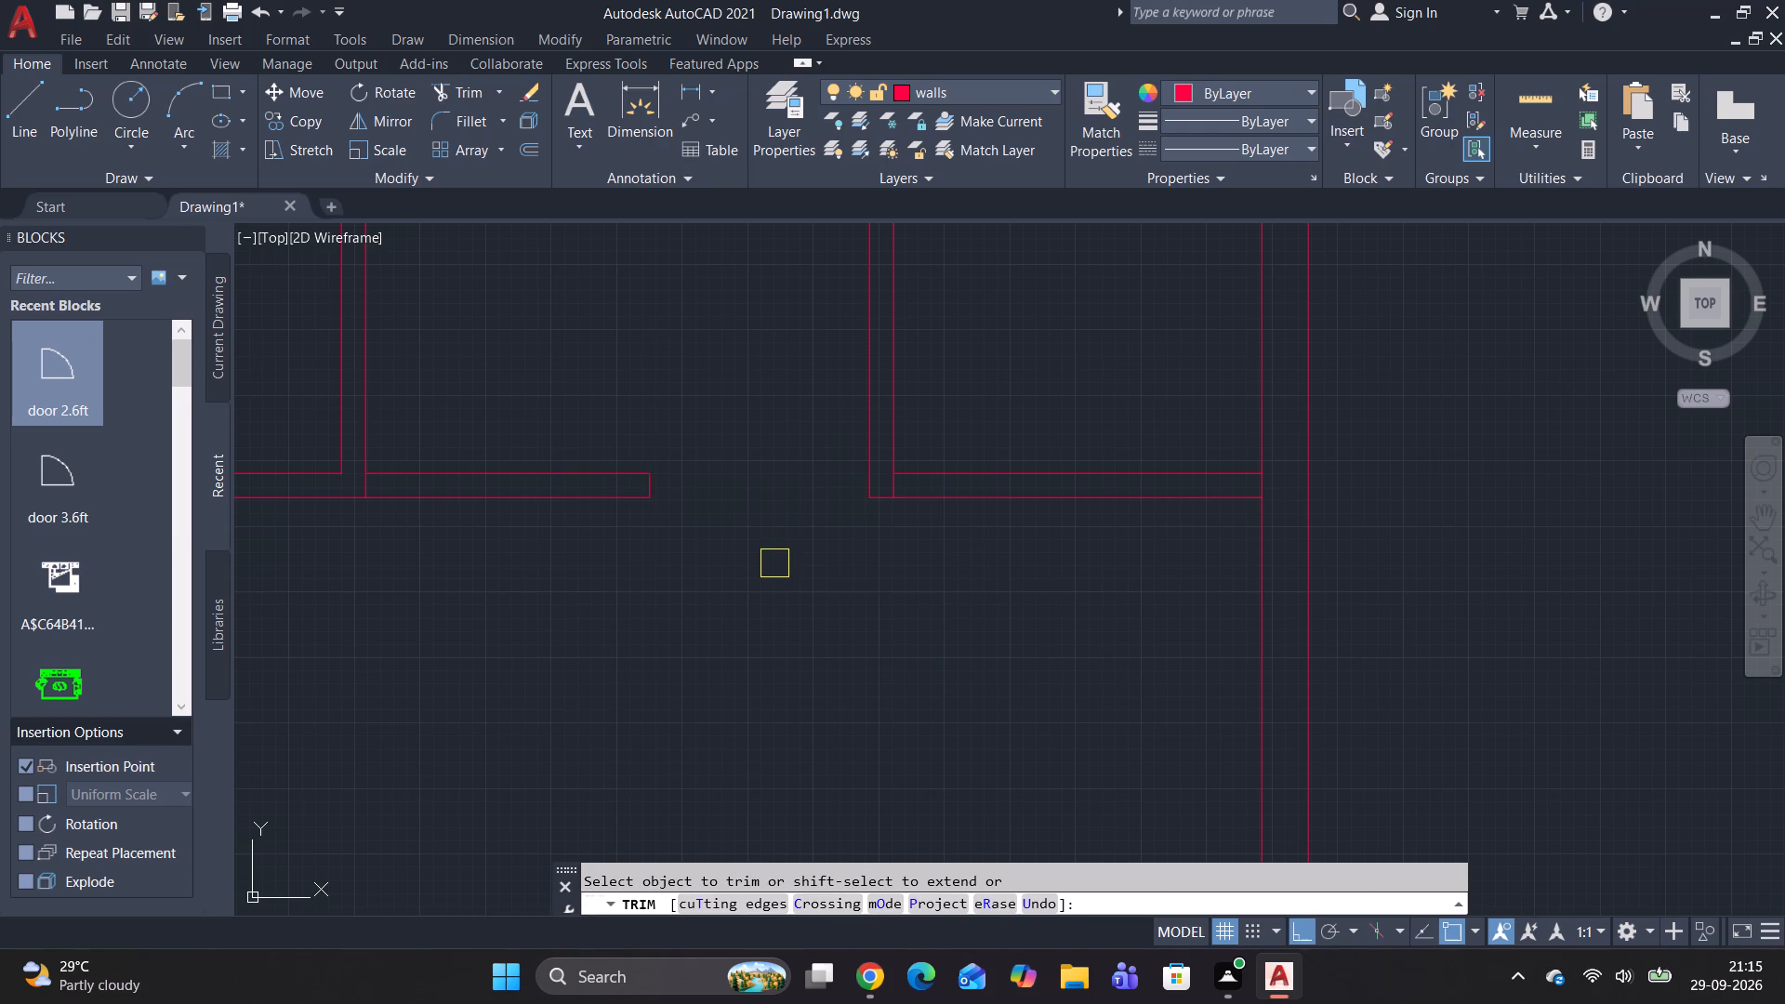
key(Escape)
key(Escape)
key(Escape)
key(Escape)
key(Escape)
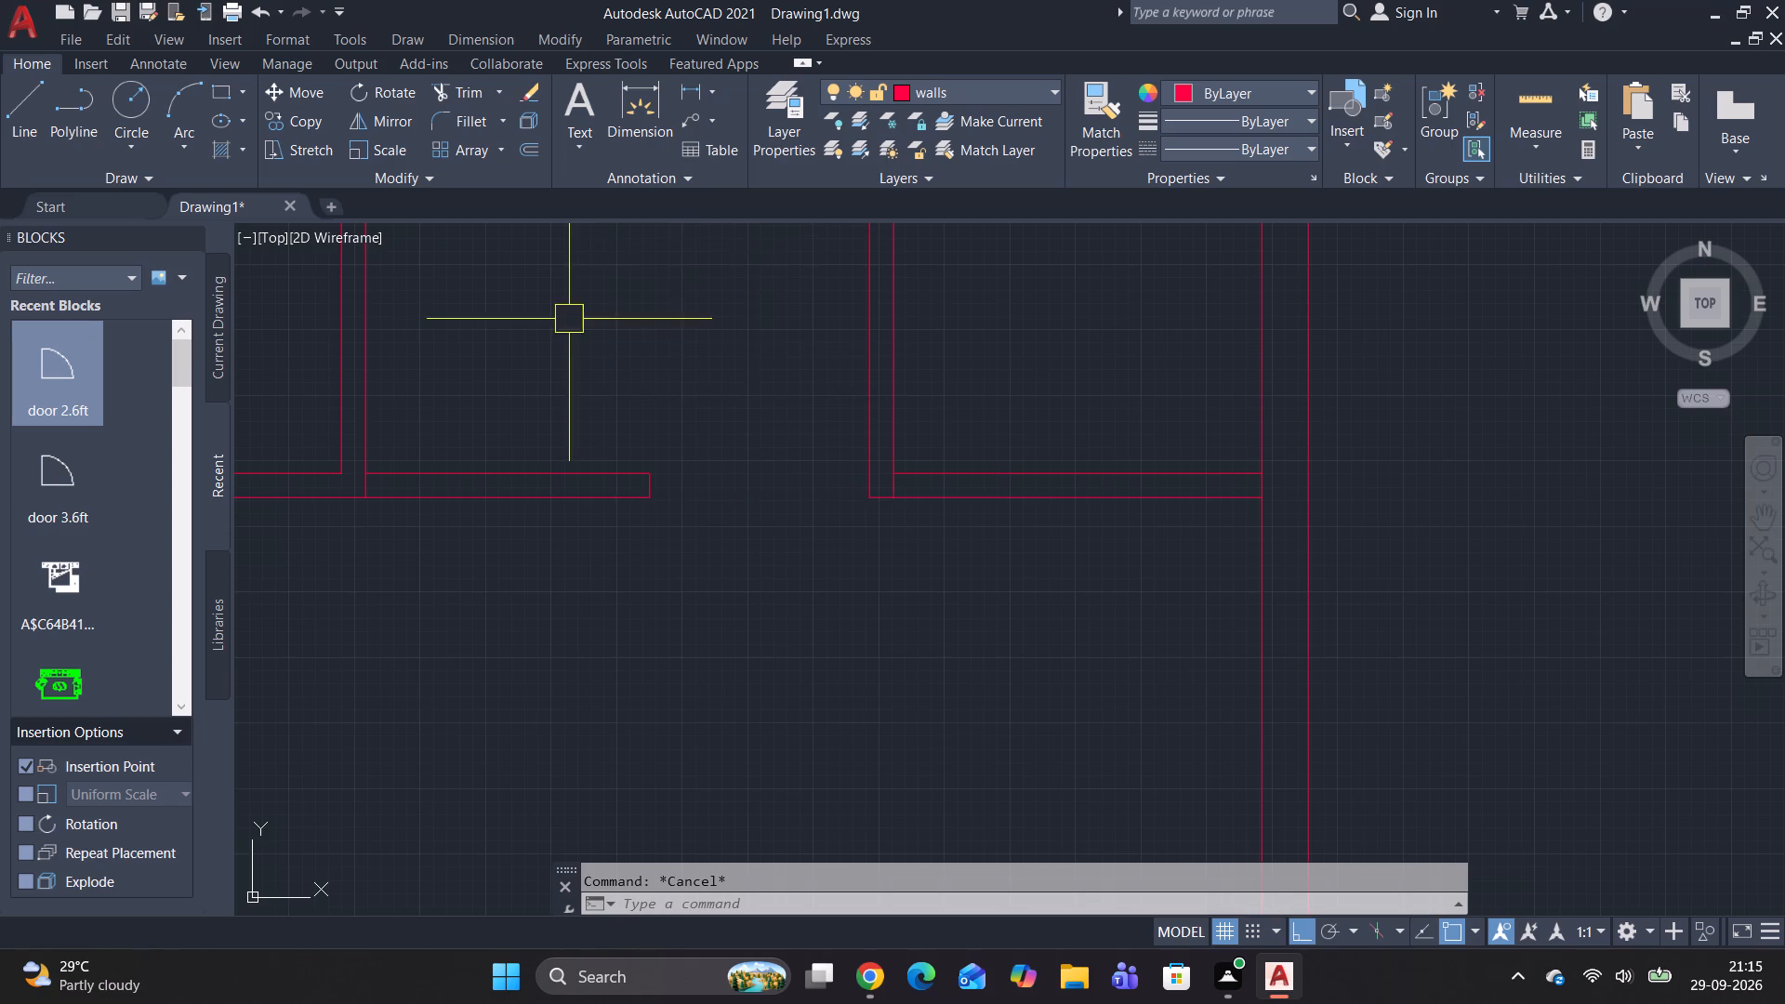
Copy the larger door from the first room's bottom wall, by its hinge corner, to the middle of the new opening's right jamb.
scroll(578, 370, down, 5)
middle_drag(582, 376, 761, 423)
middle_drag(780, 382, 776, 365)
middle_click(775, 363)
middle_drag(768, 336, 753, 301)
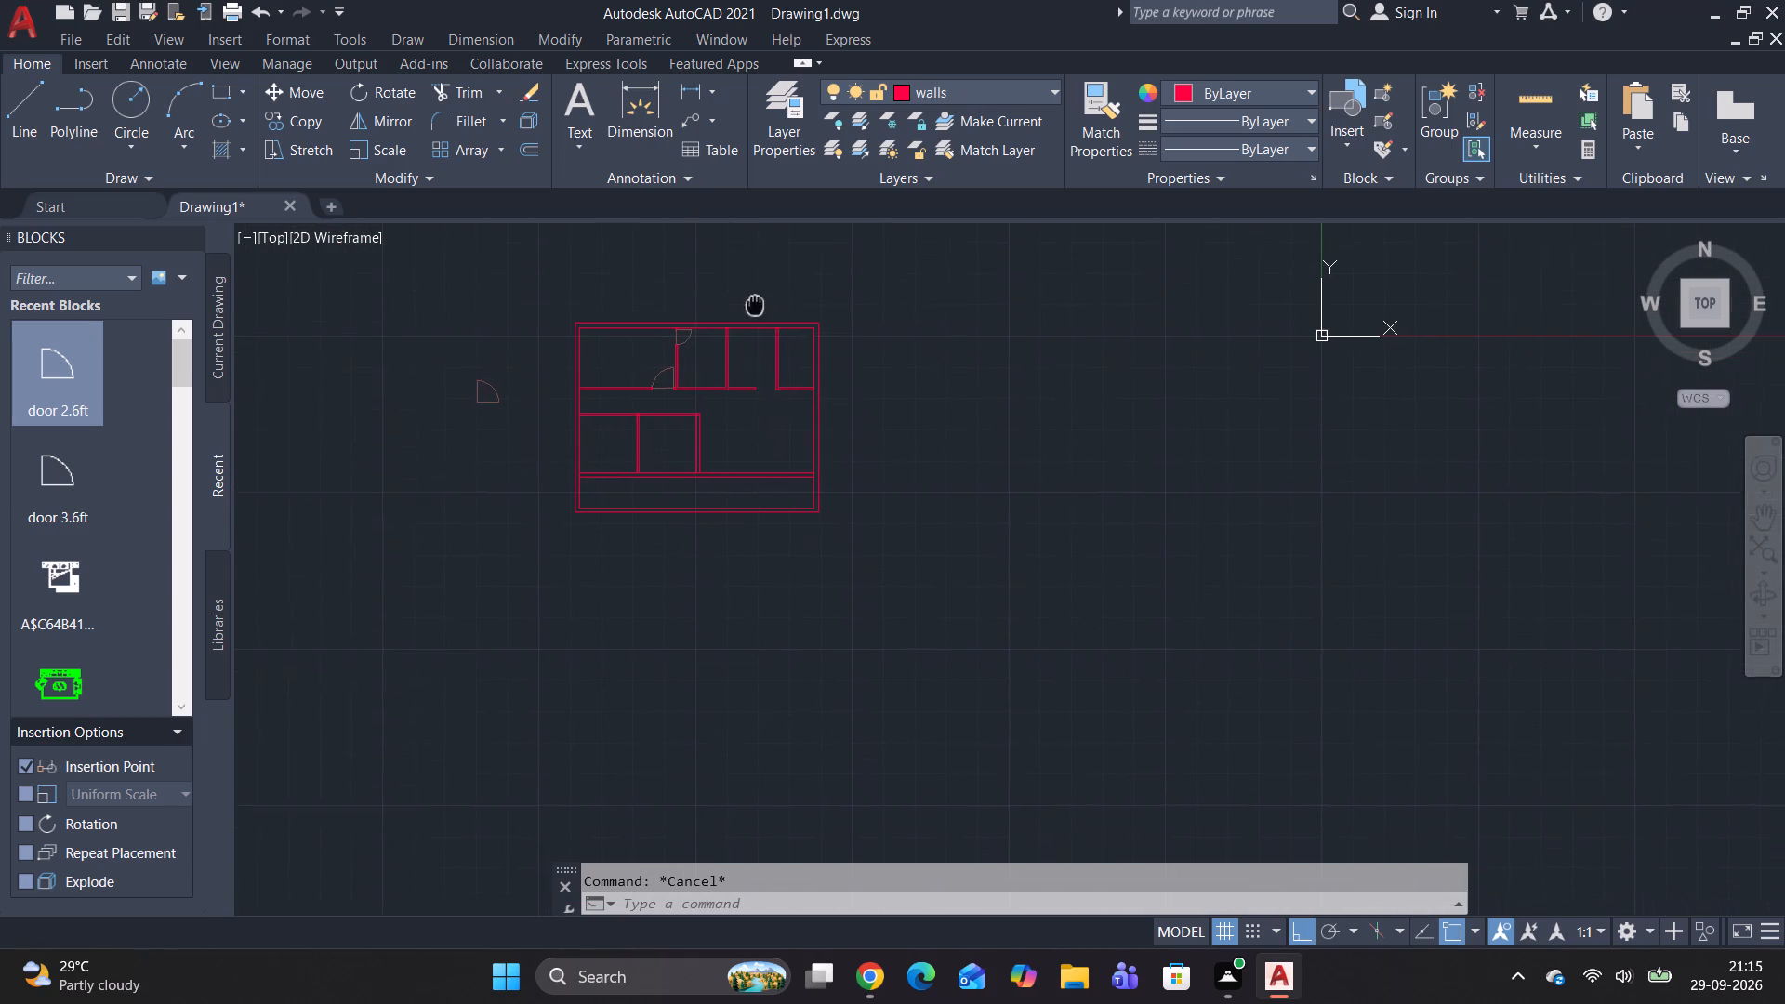
middle_drag(753, 301, 750, 286)
scroll(658, 411, up, 2)
click(632, 295)
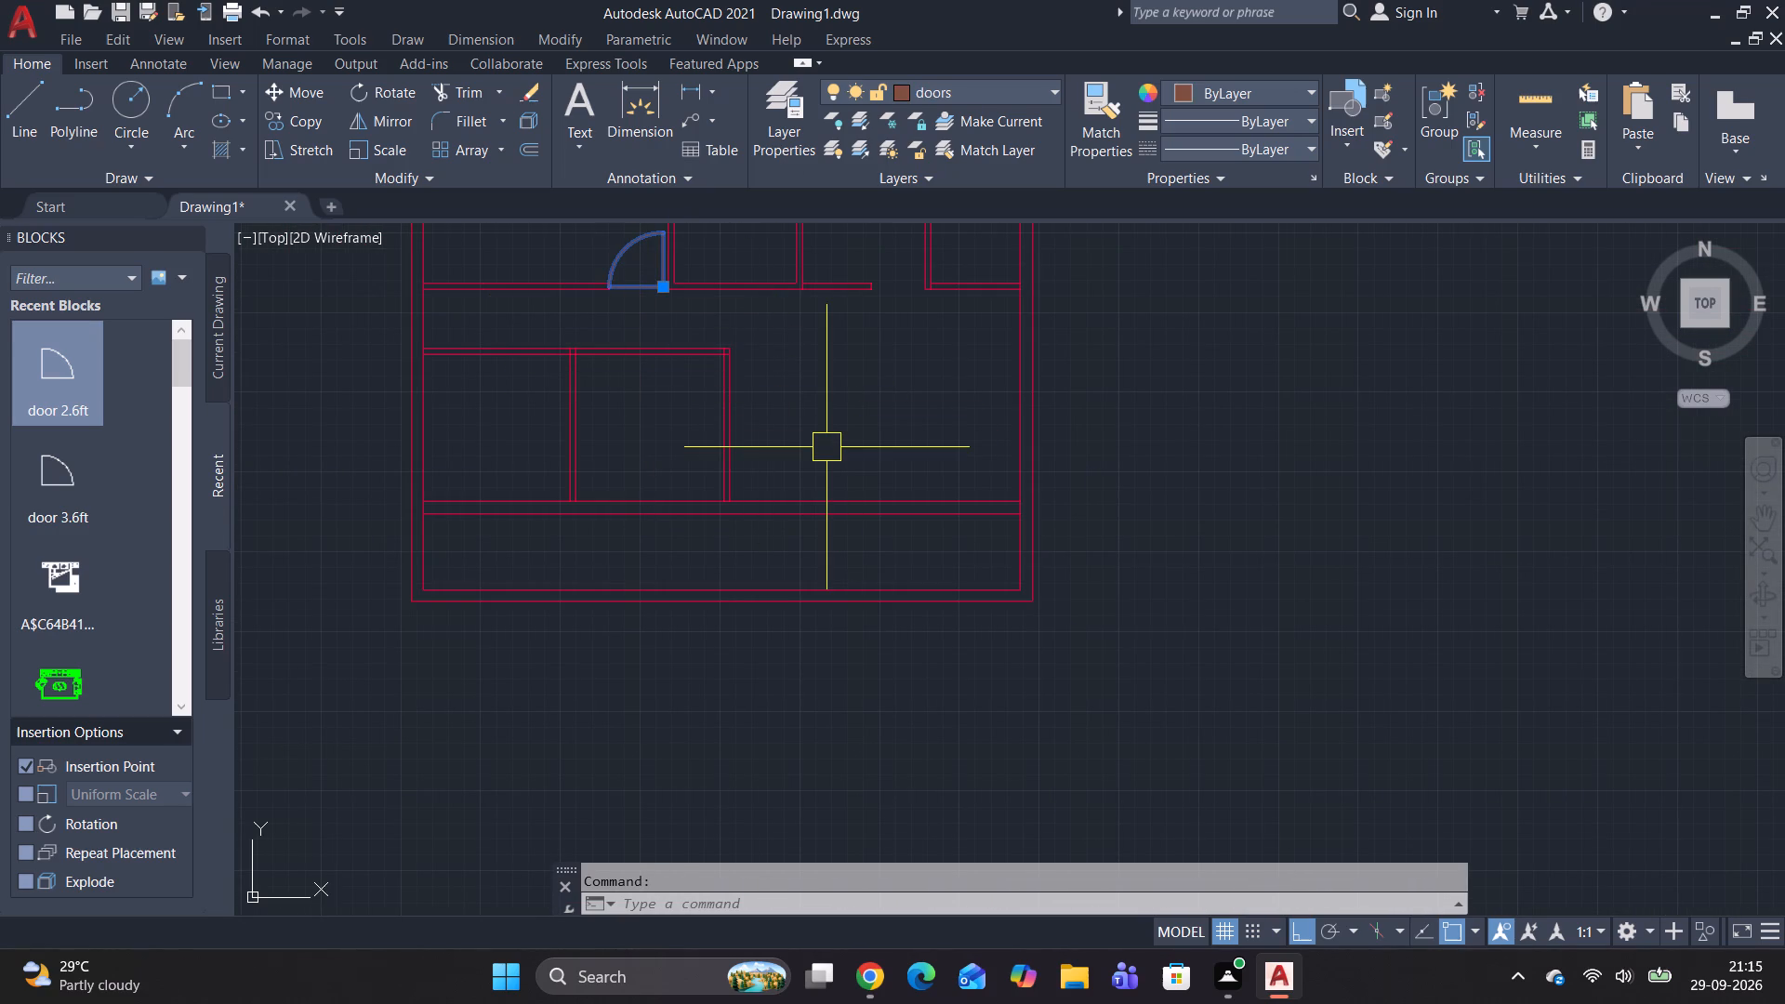
text(co)
key(space)
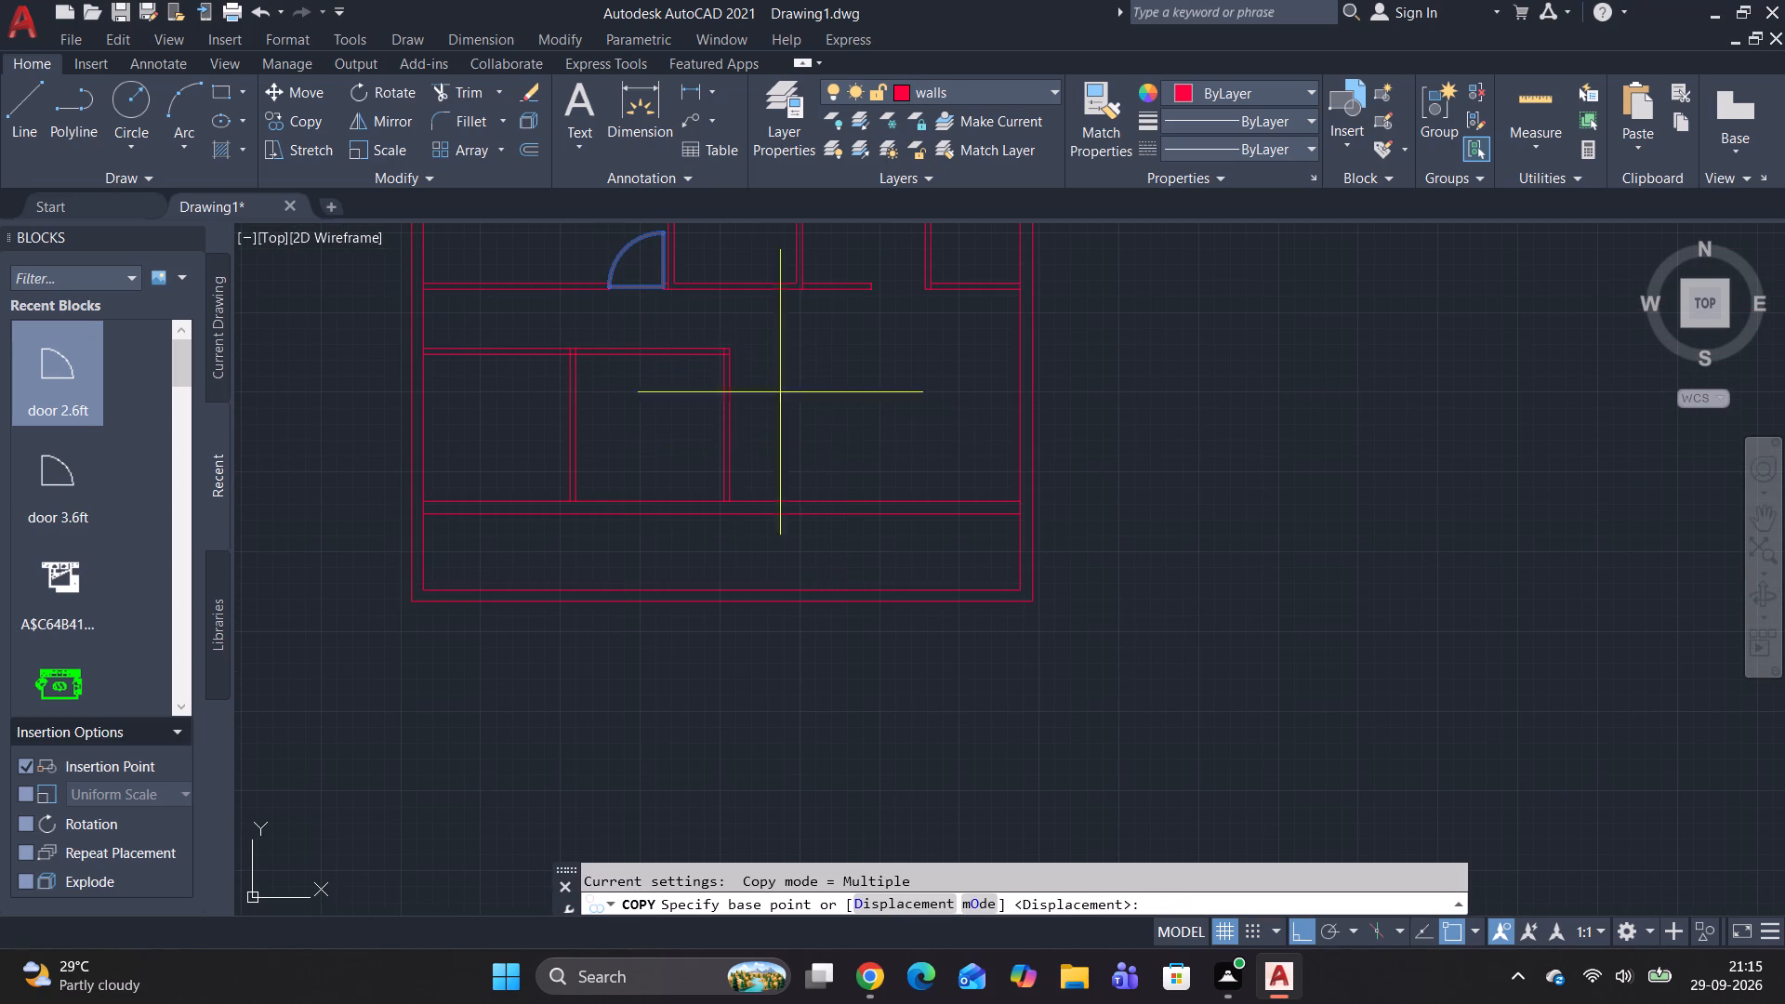
click(656, 287)
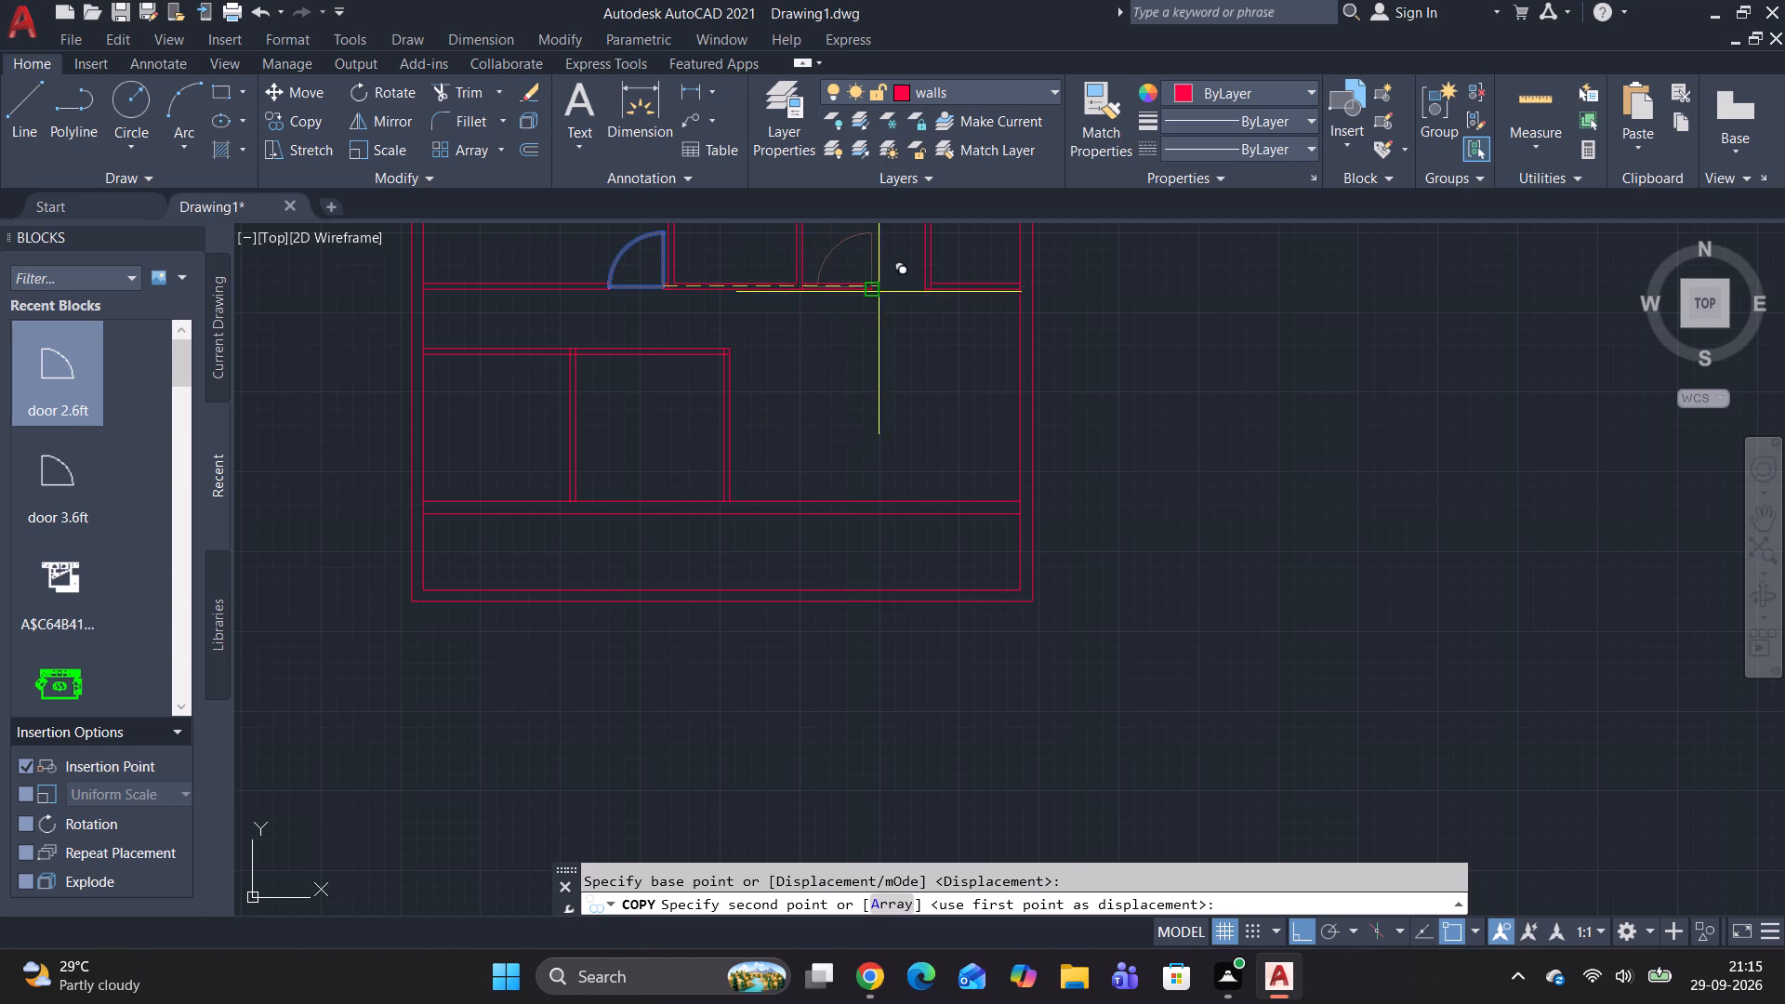
scroll(887, 292, up, 2)
middle_drag(835, 372, 621, 500)
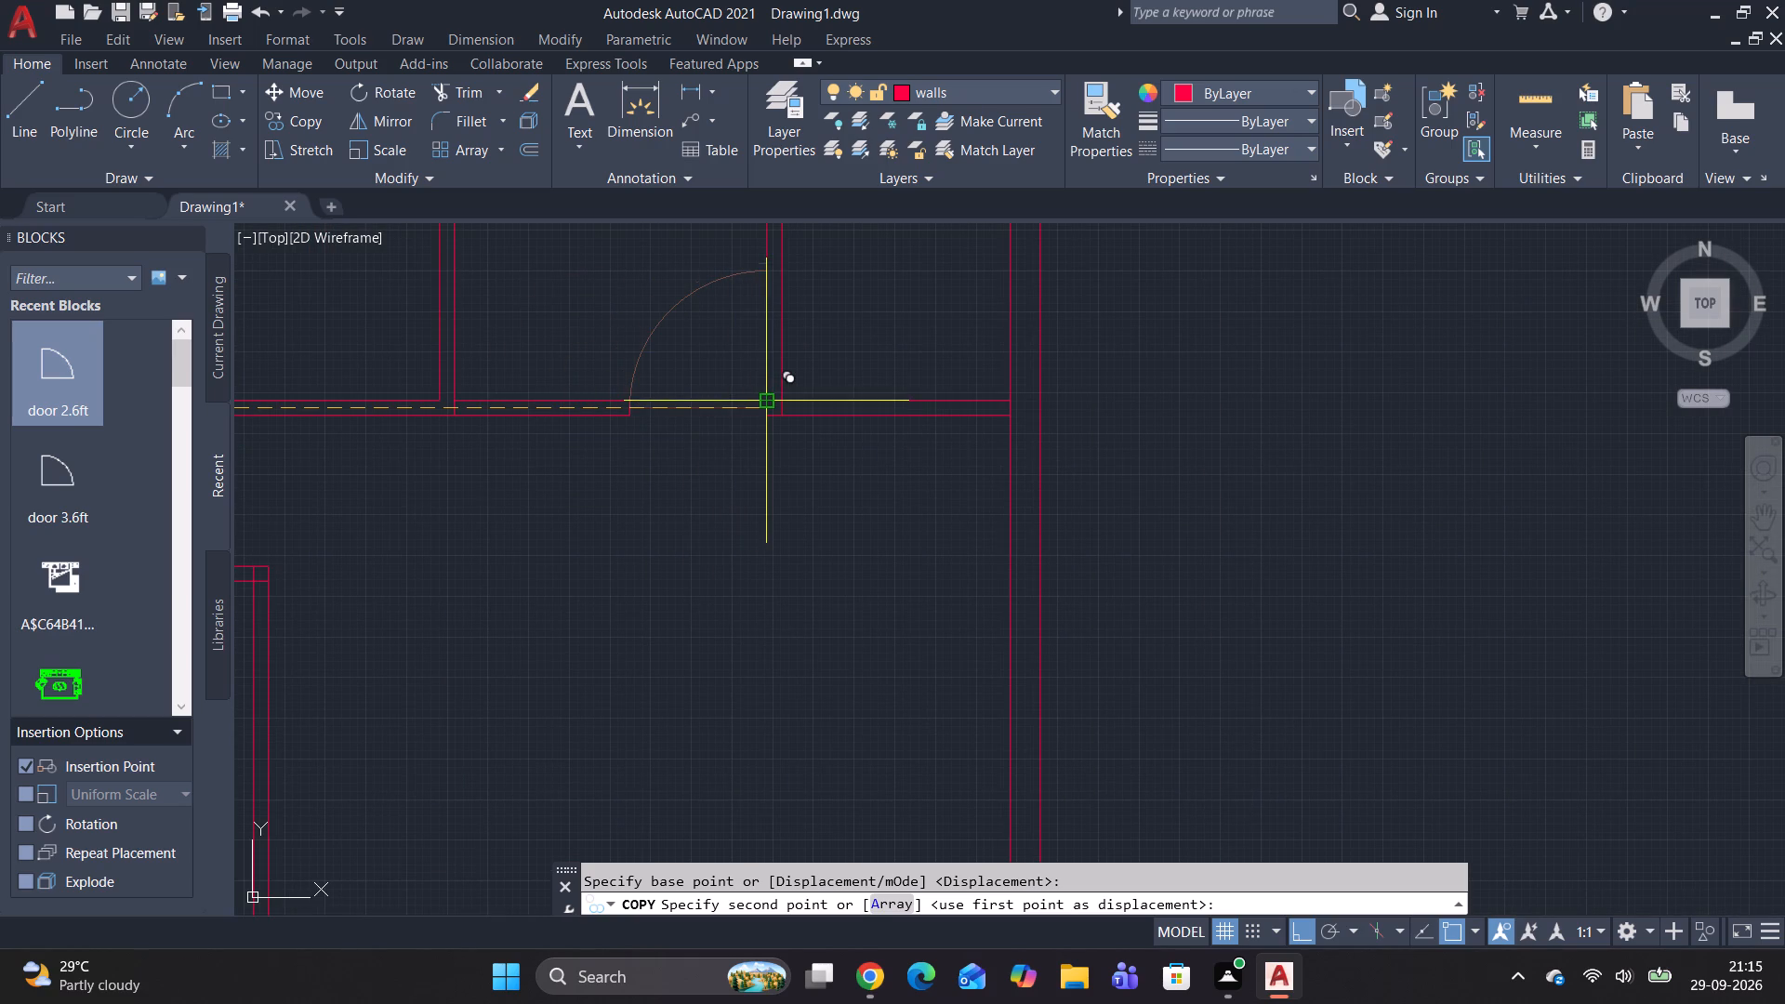
click(768, 410)
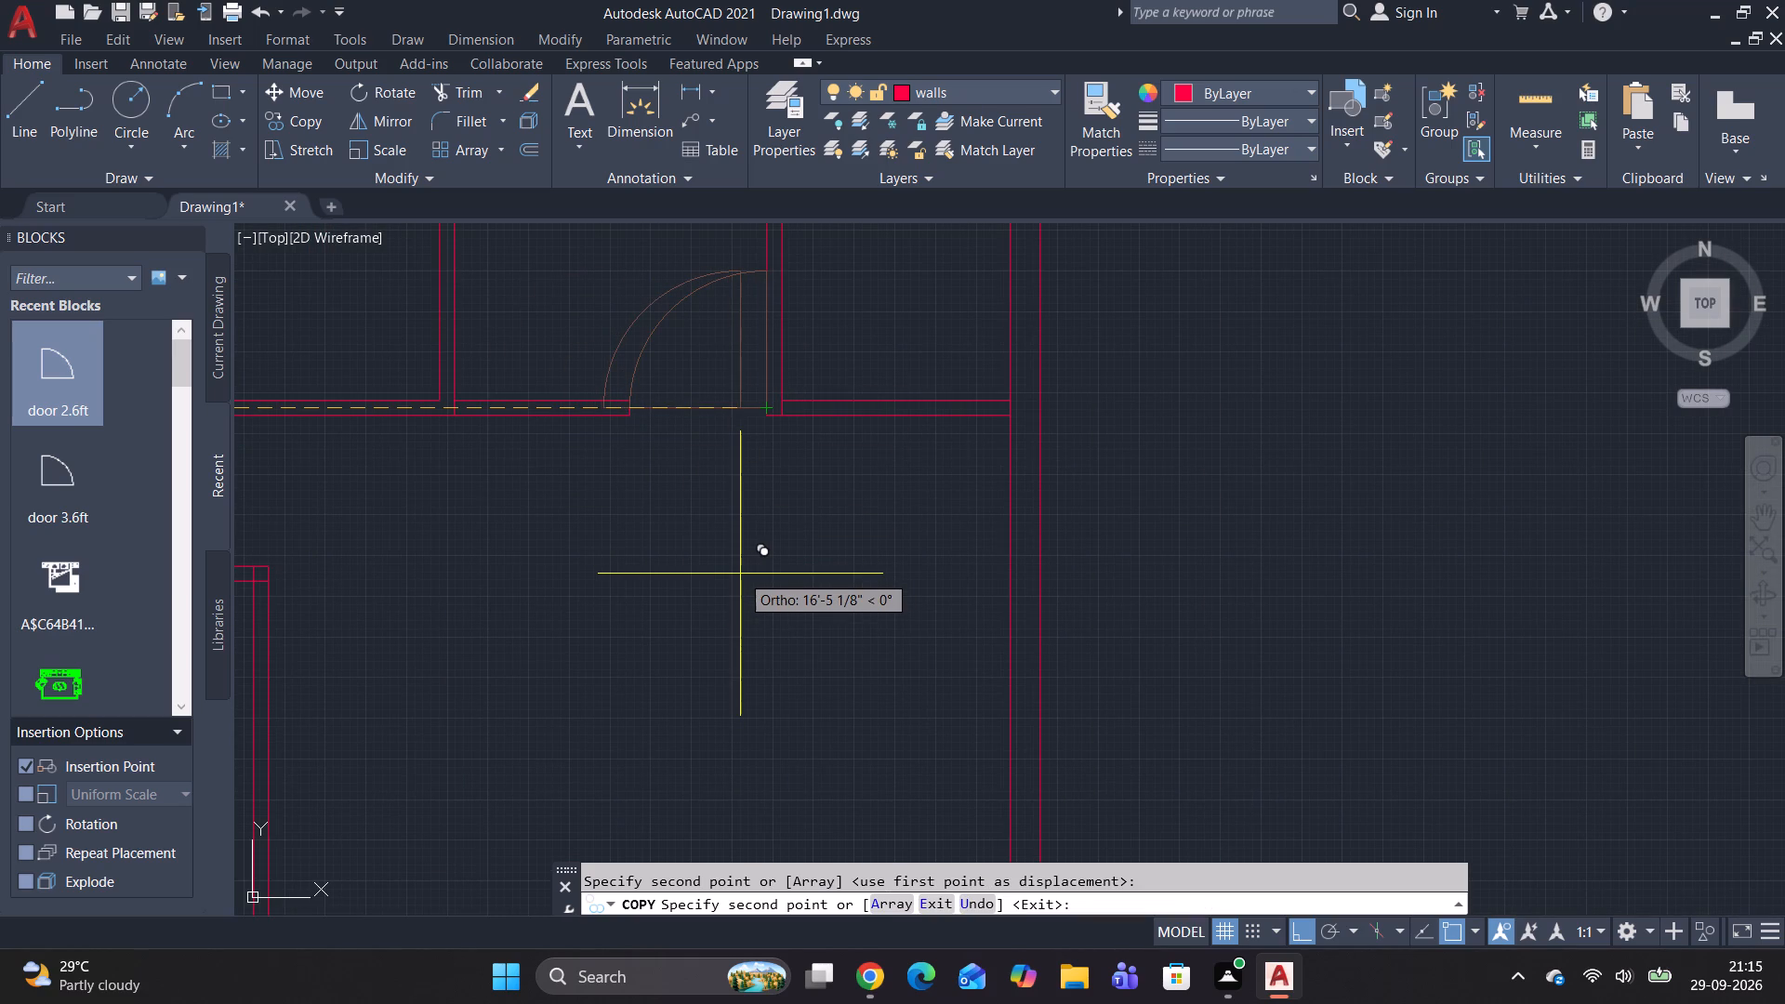
key(Escape)
key(Escape)
key(Escape)
scroll(748, 574, down, 2)
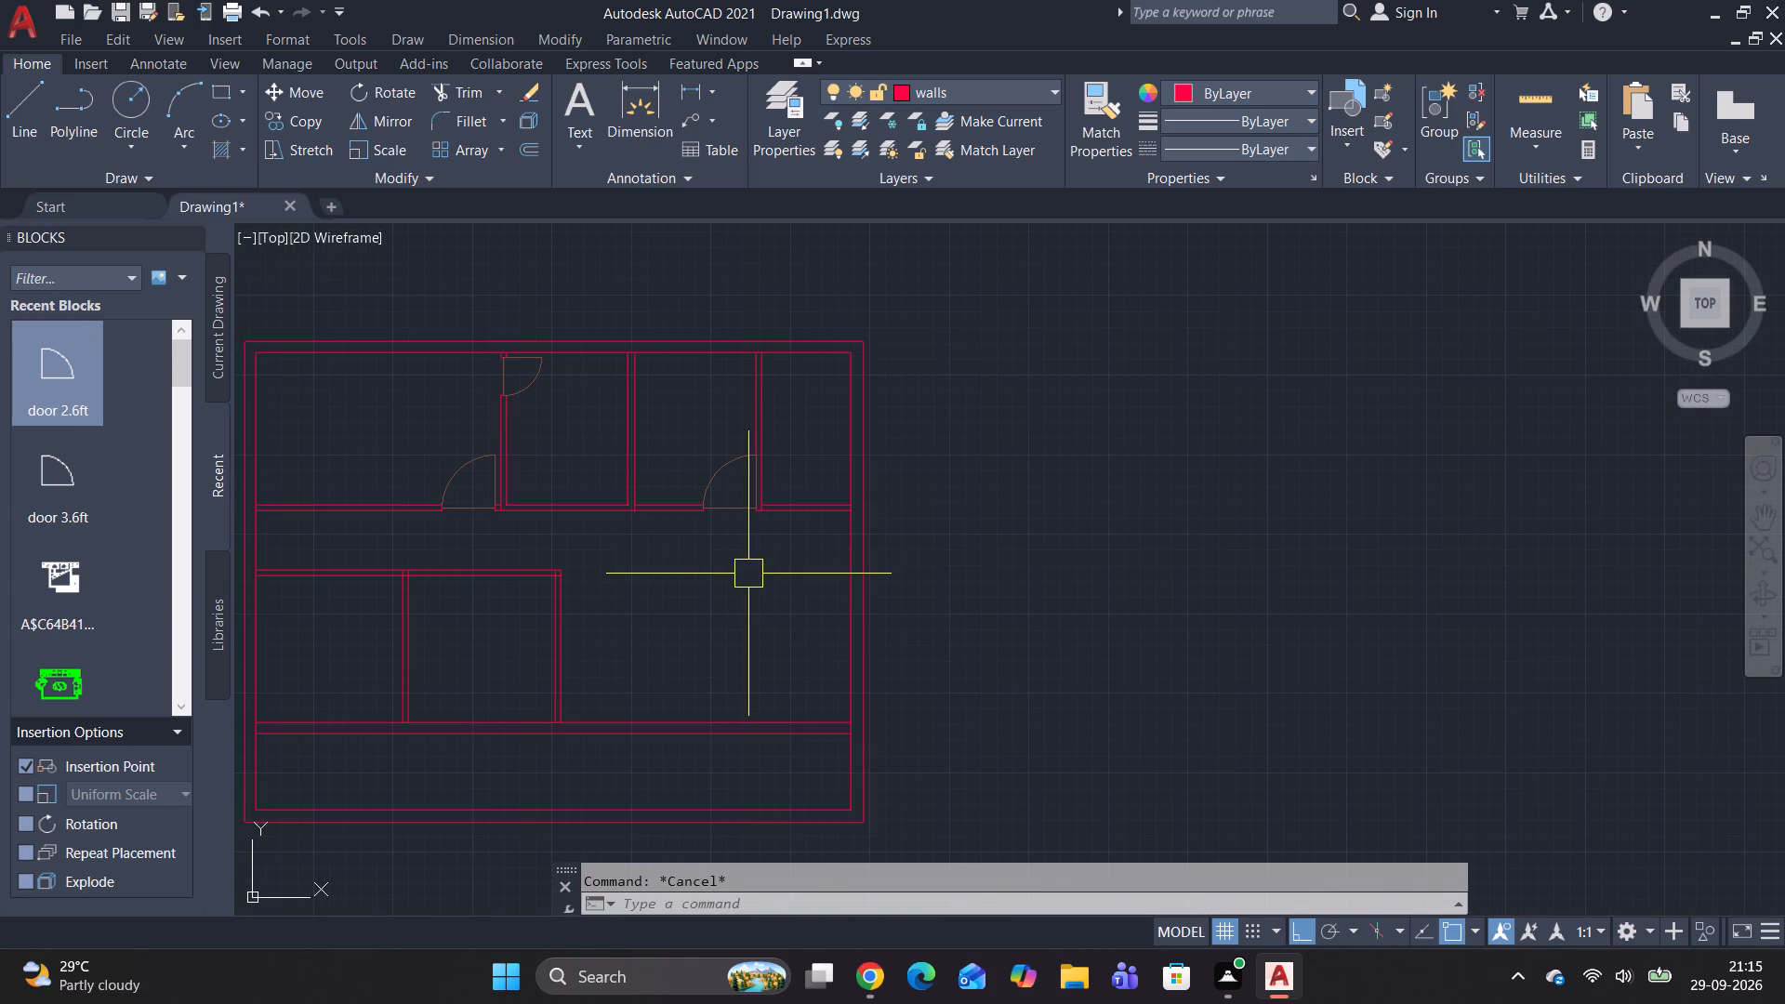
Move the copied door straight down out of the opening into the space below the wall.
scroll(760, 495, up, 2)
scroll(760, 495, down, 1)
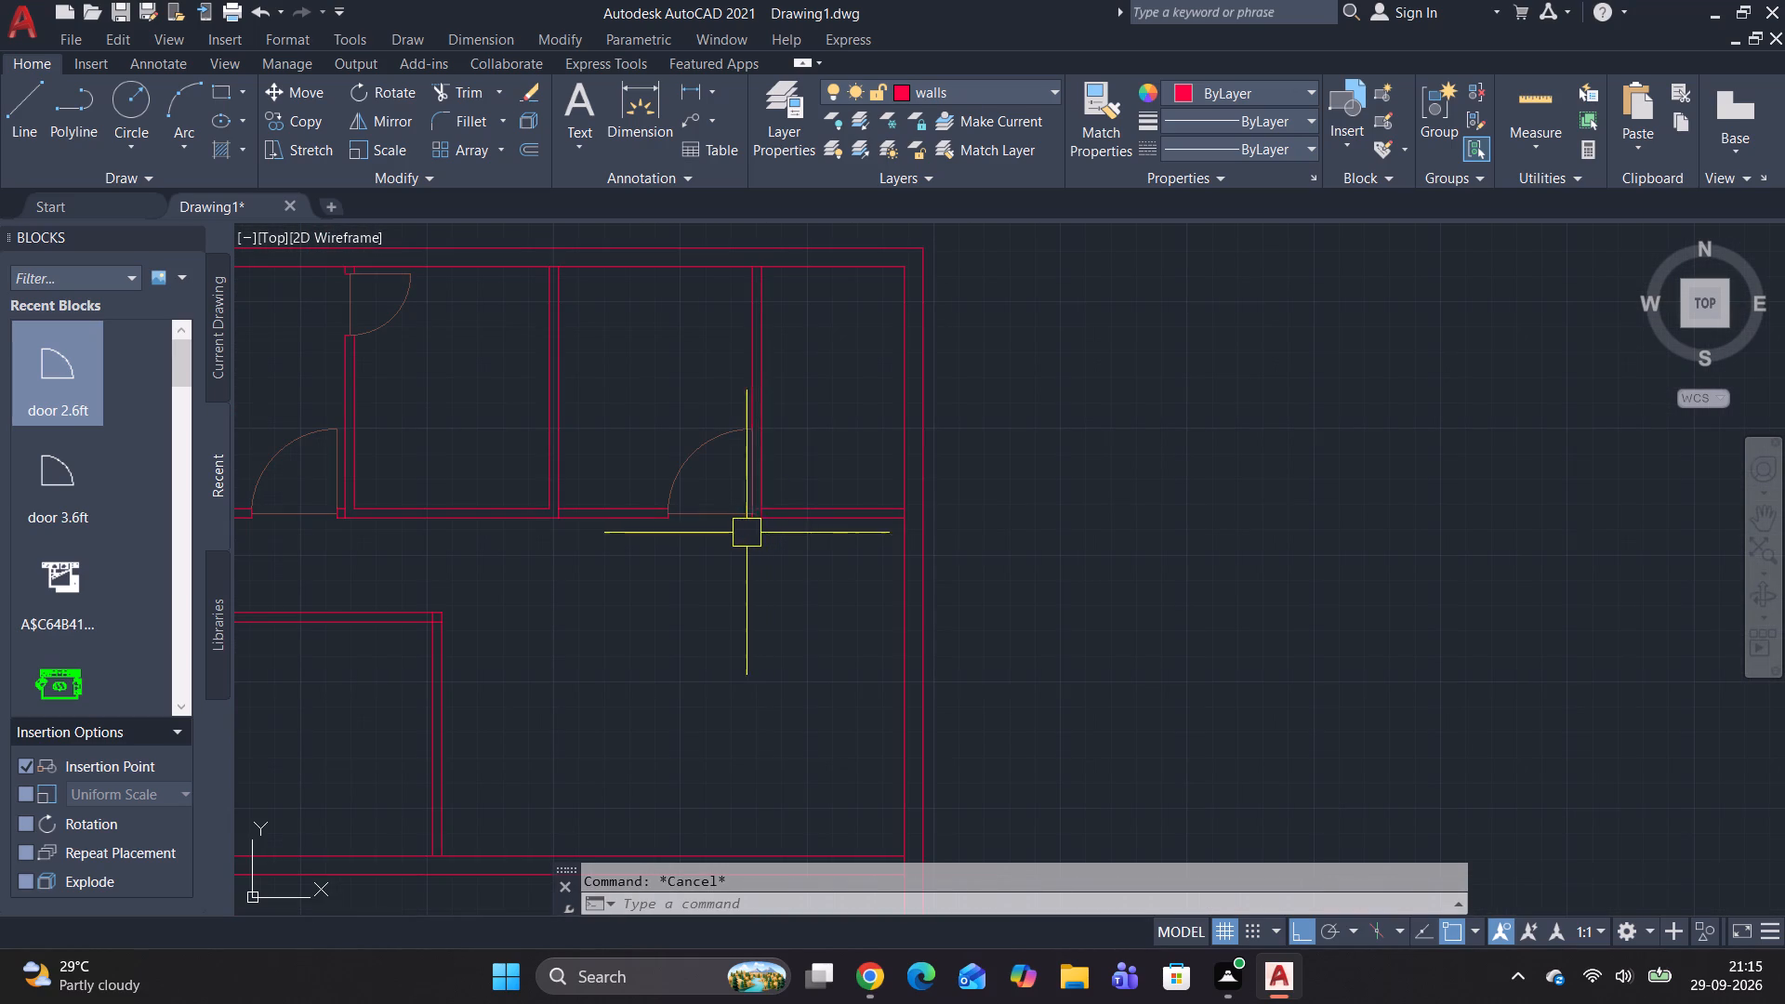
key(Escape)
key(Escape)
click(733, 519)
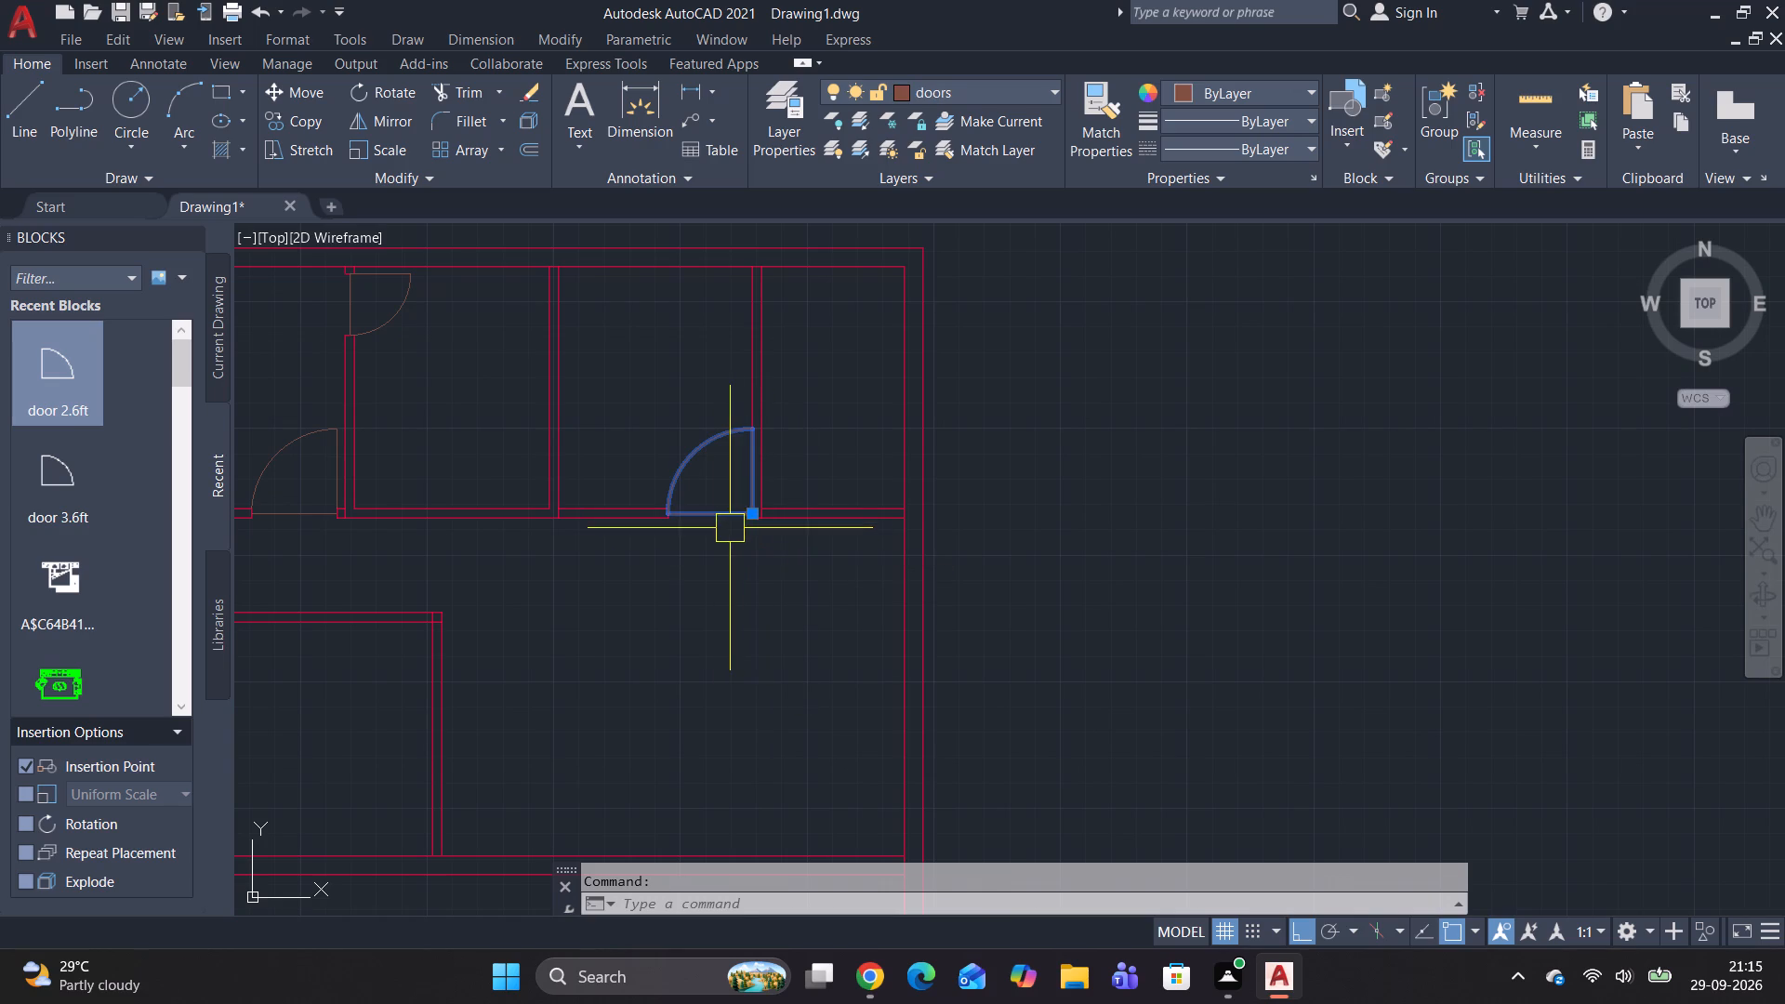
text(m)
key(space)
click(726, 504)
click(747, 674)
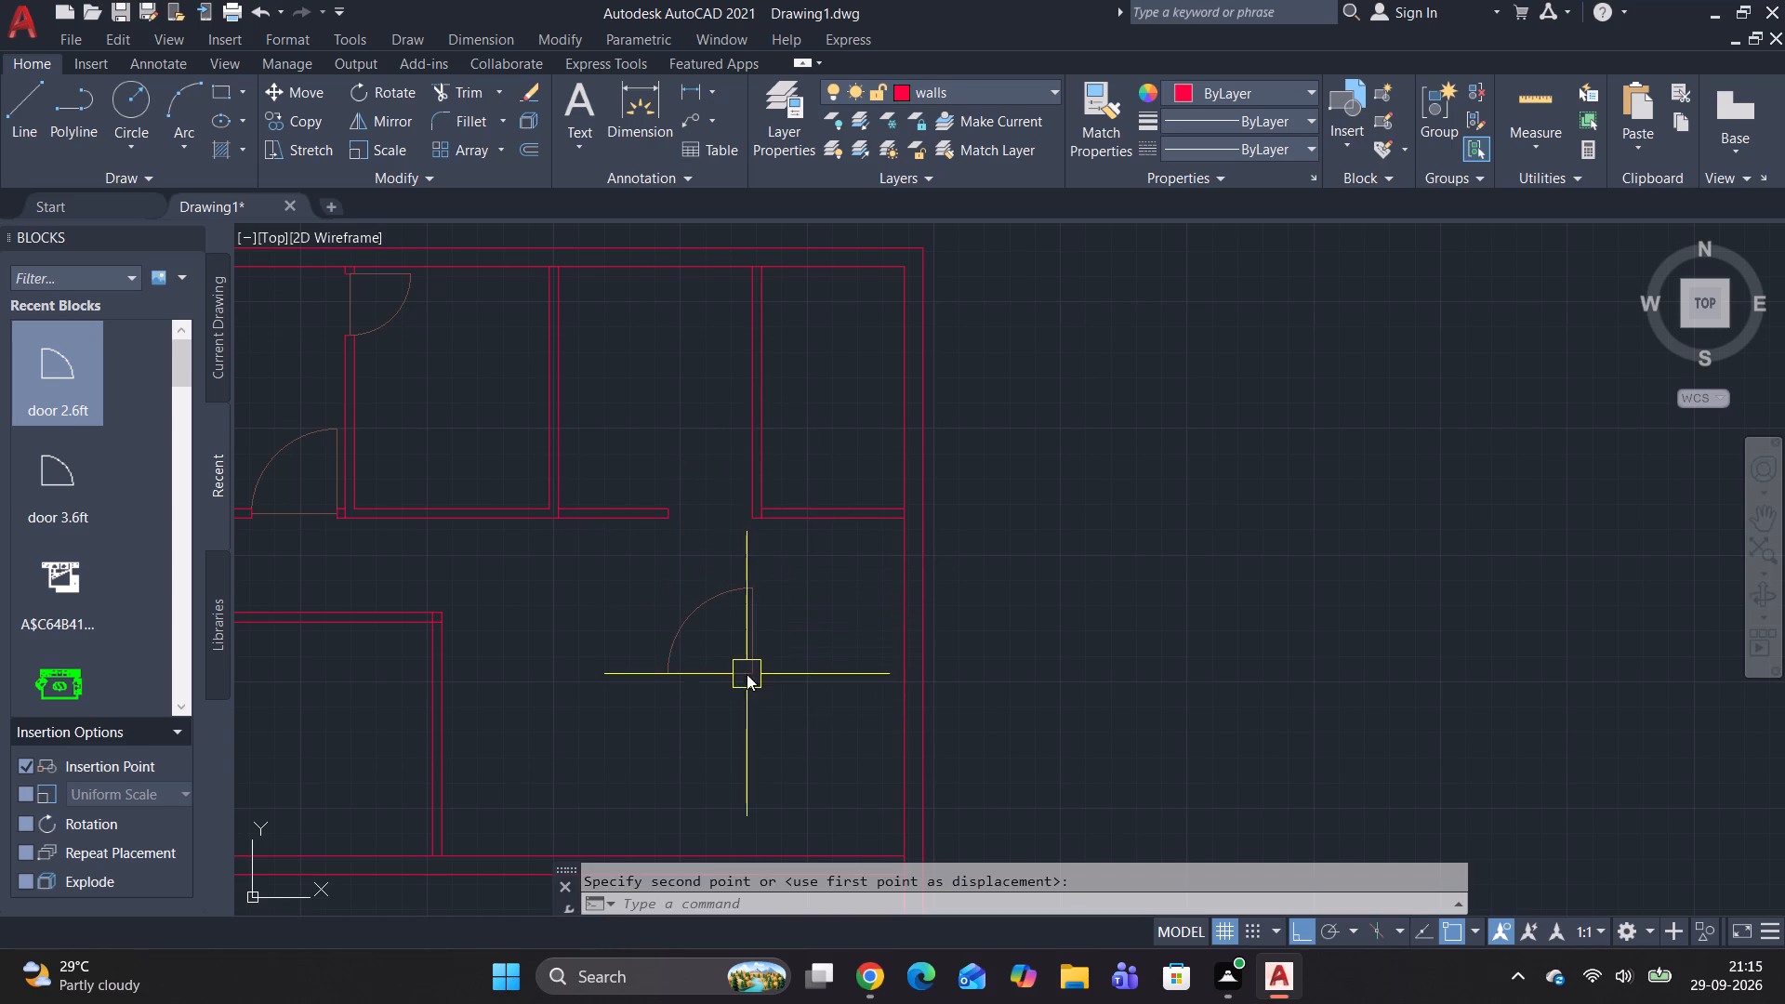
key(Escape)
key(Escape)
key(Escape)
Draw a wall nib from the opening's lower right corner: 4" left, 4.6" up, and back to the divider's left face.
text(l)
key(space)
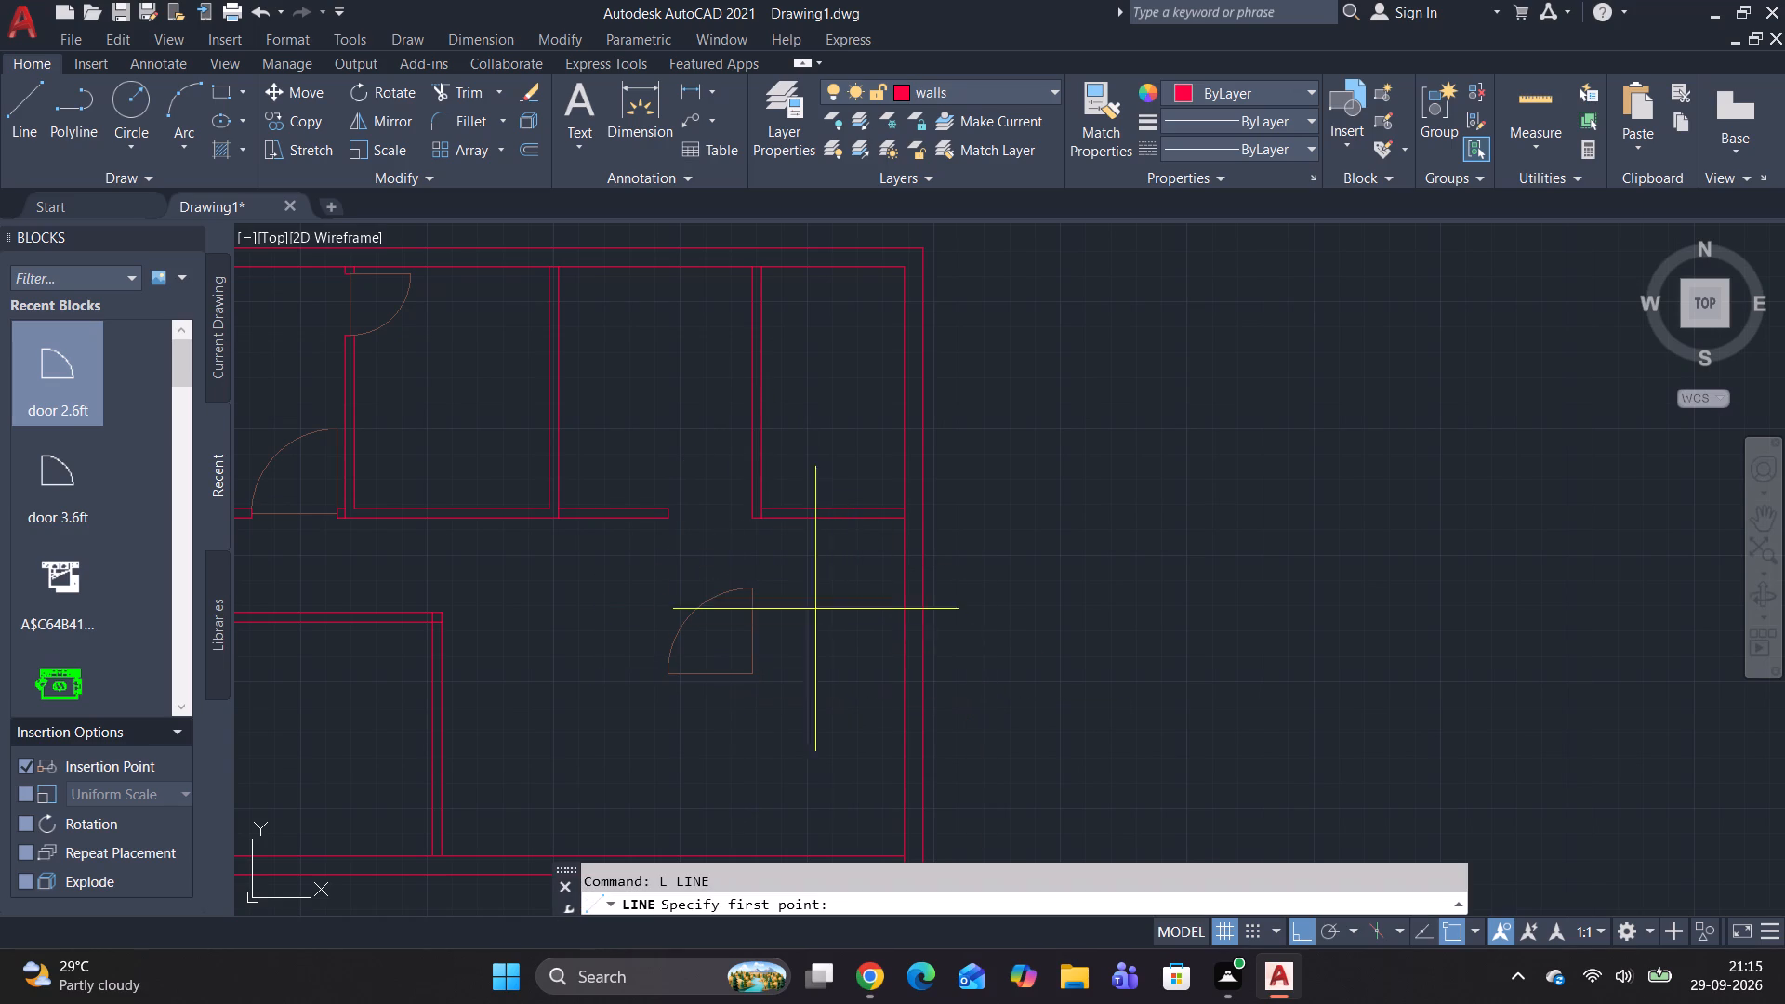
scroll(770, 535, up, 2)
click(723, 498)
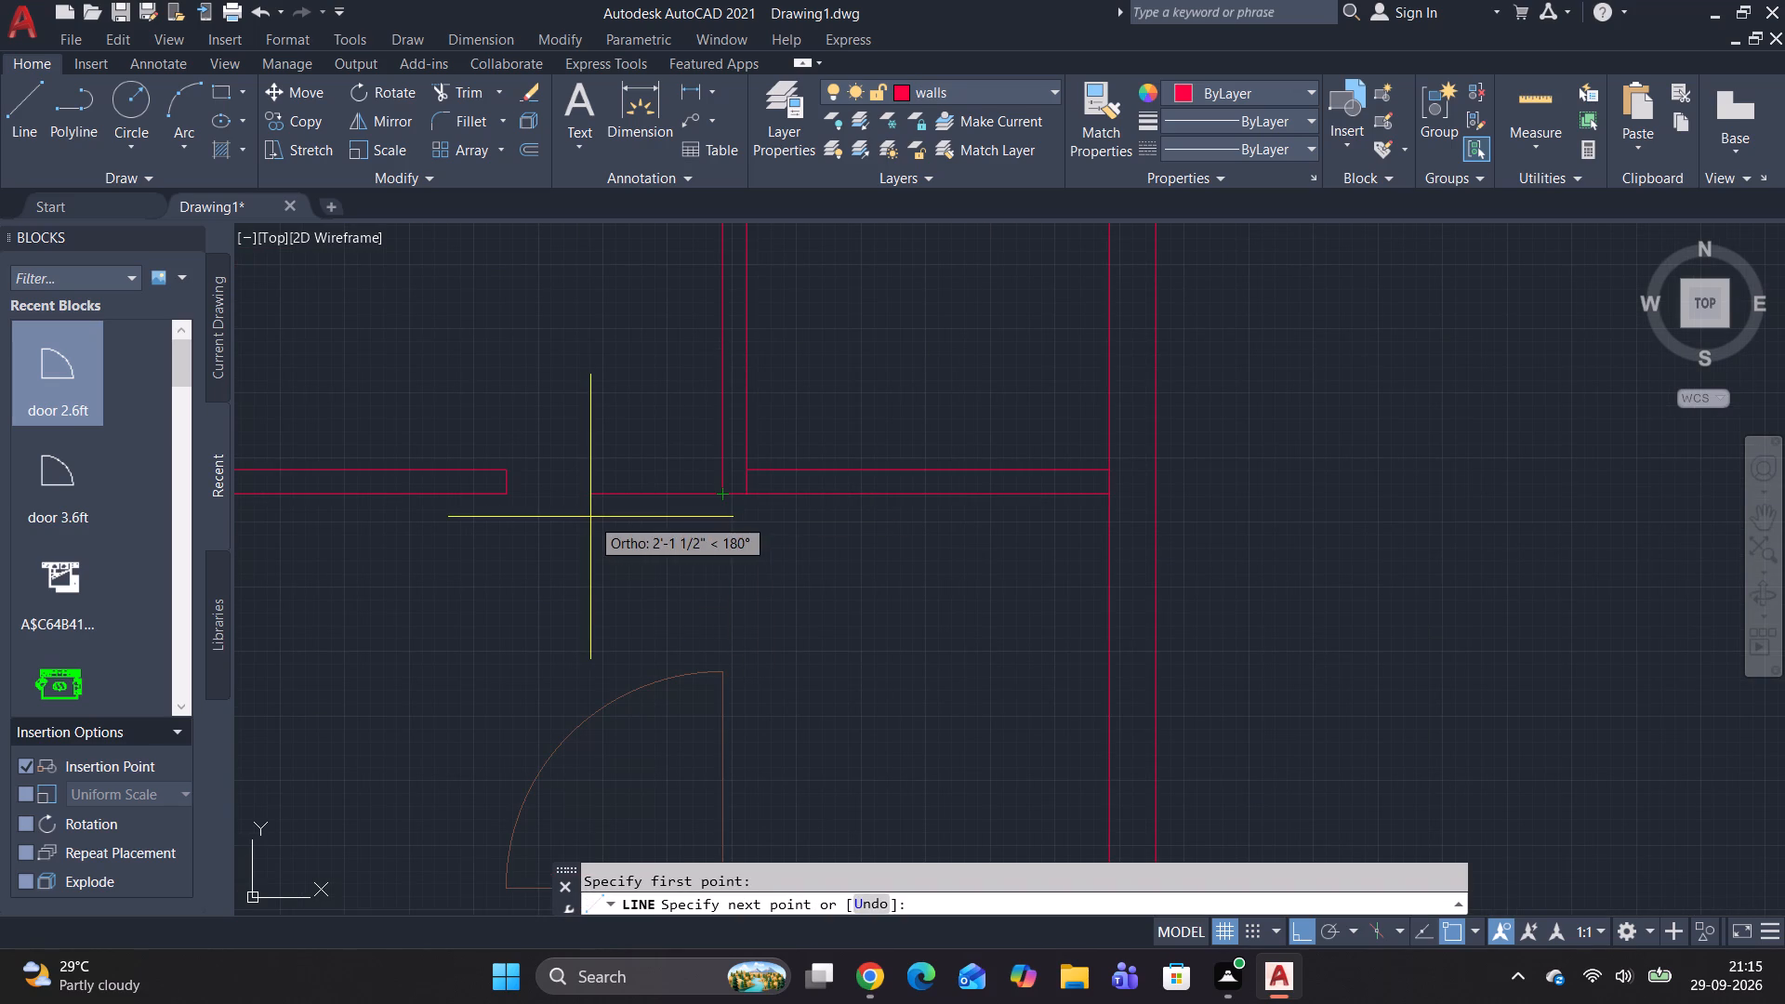
text(4")
key(space)
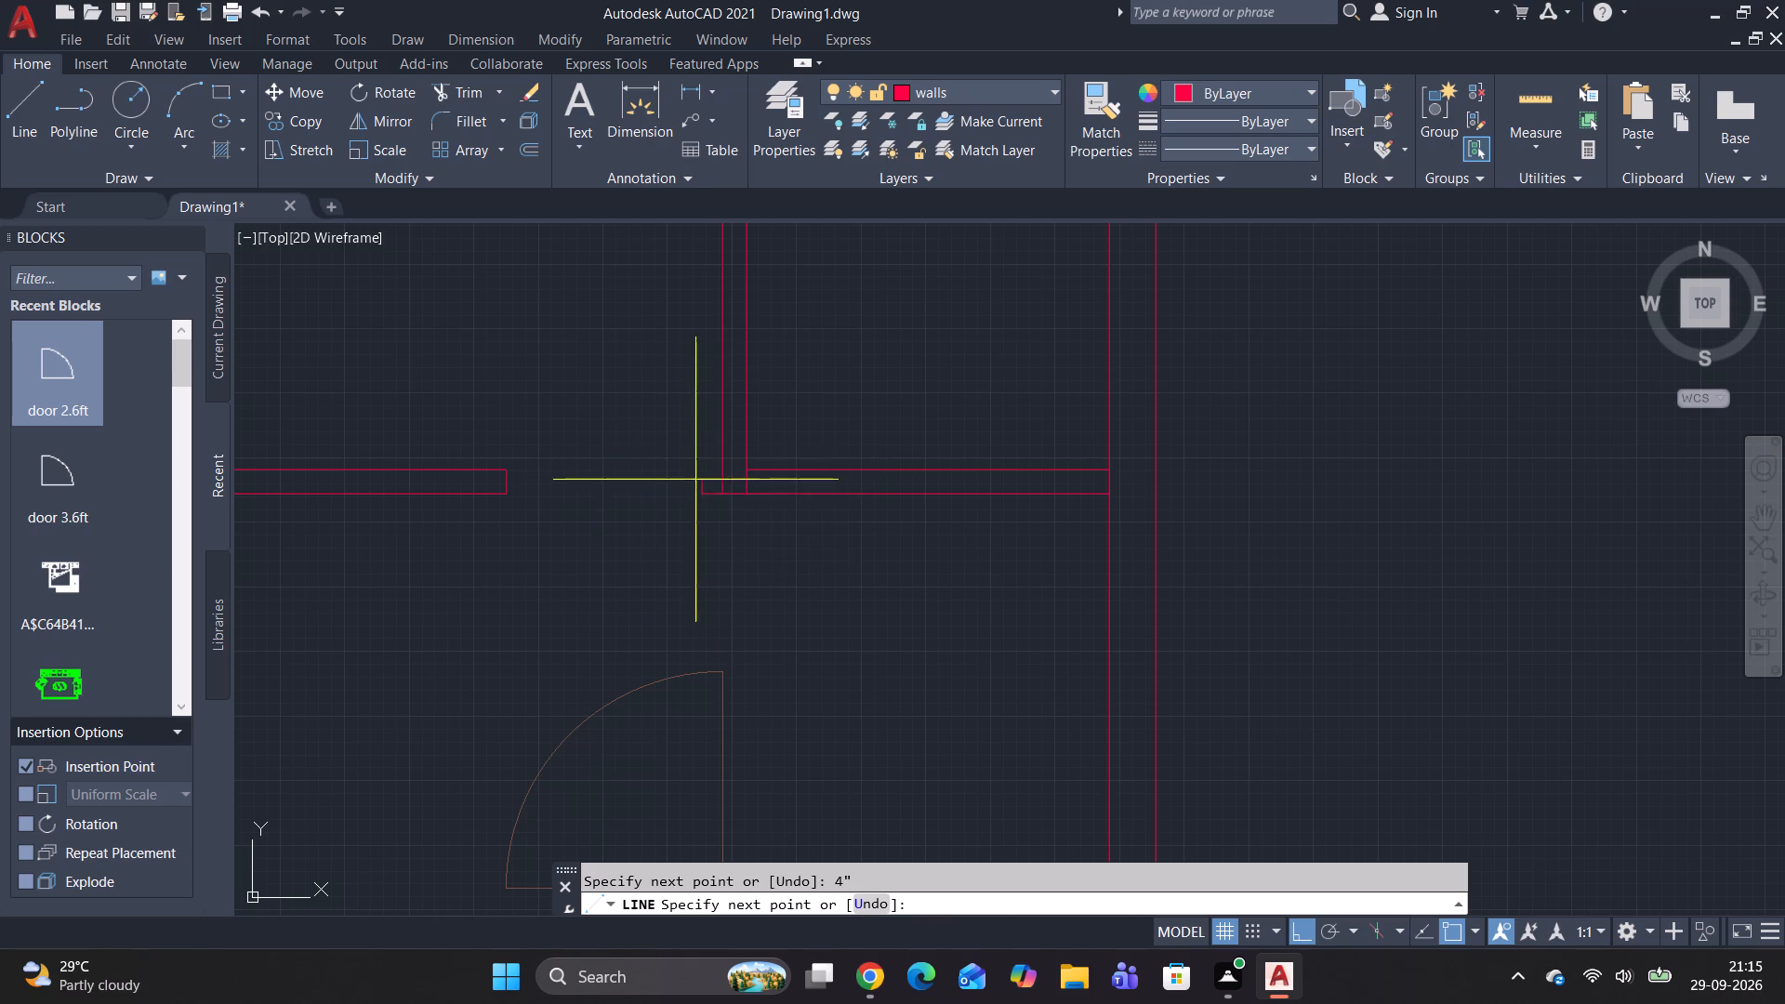
text(4.6")
key(space)
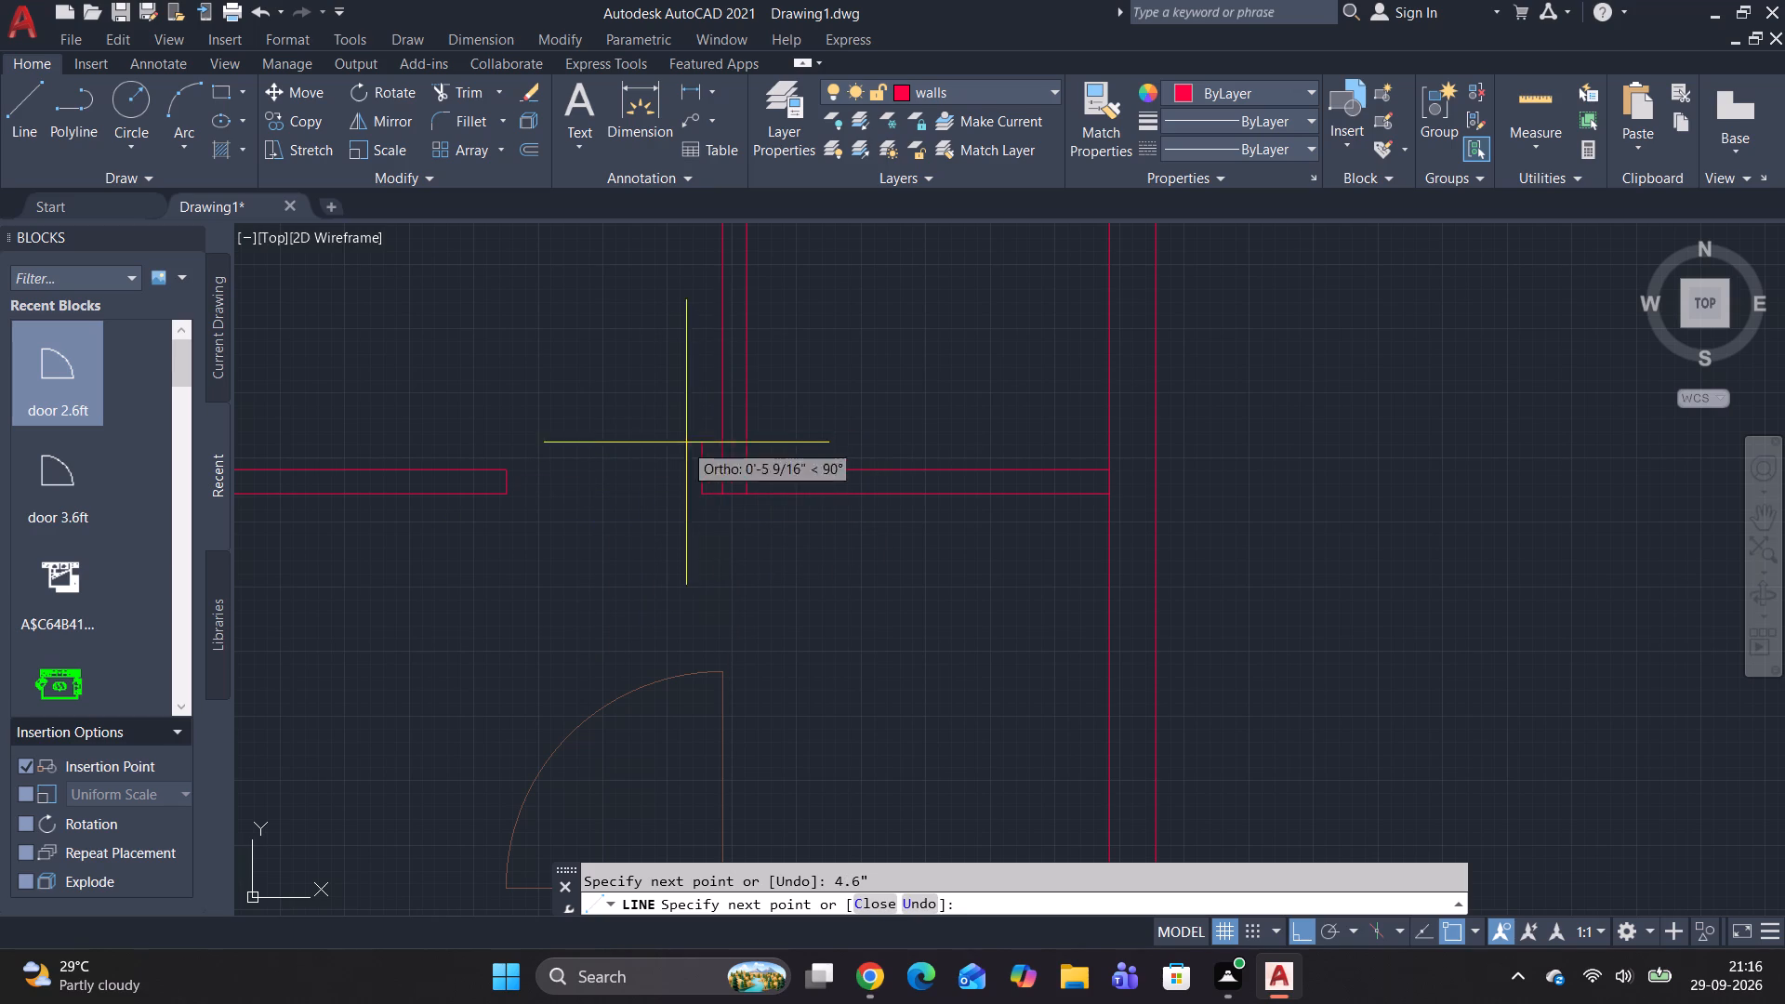
click(721, 473)
key(Escape)
key(Escape)
key(Escape)
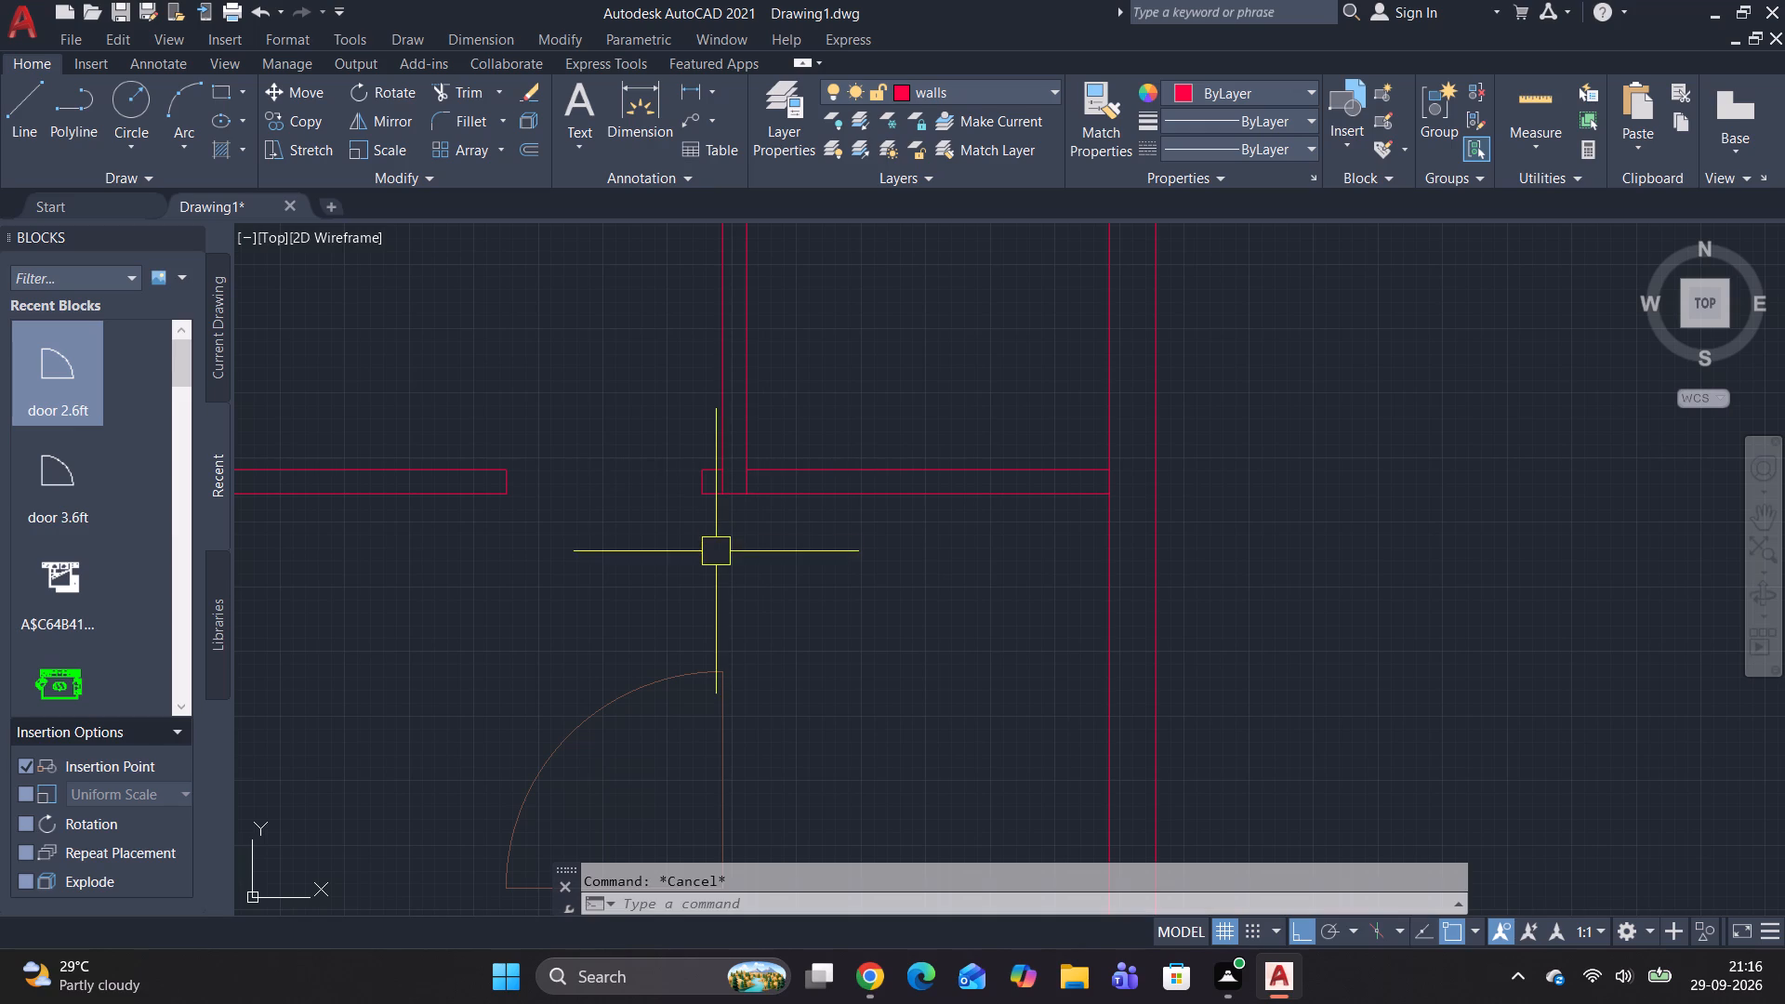
key(Escape)
key(Escape)
key(Escape)
Draw a line 3'6" left from the nib's lower corner, then a new left jamb up to the wall's upper face.
text(l)
key(space)
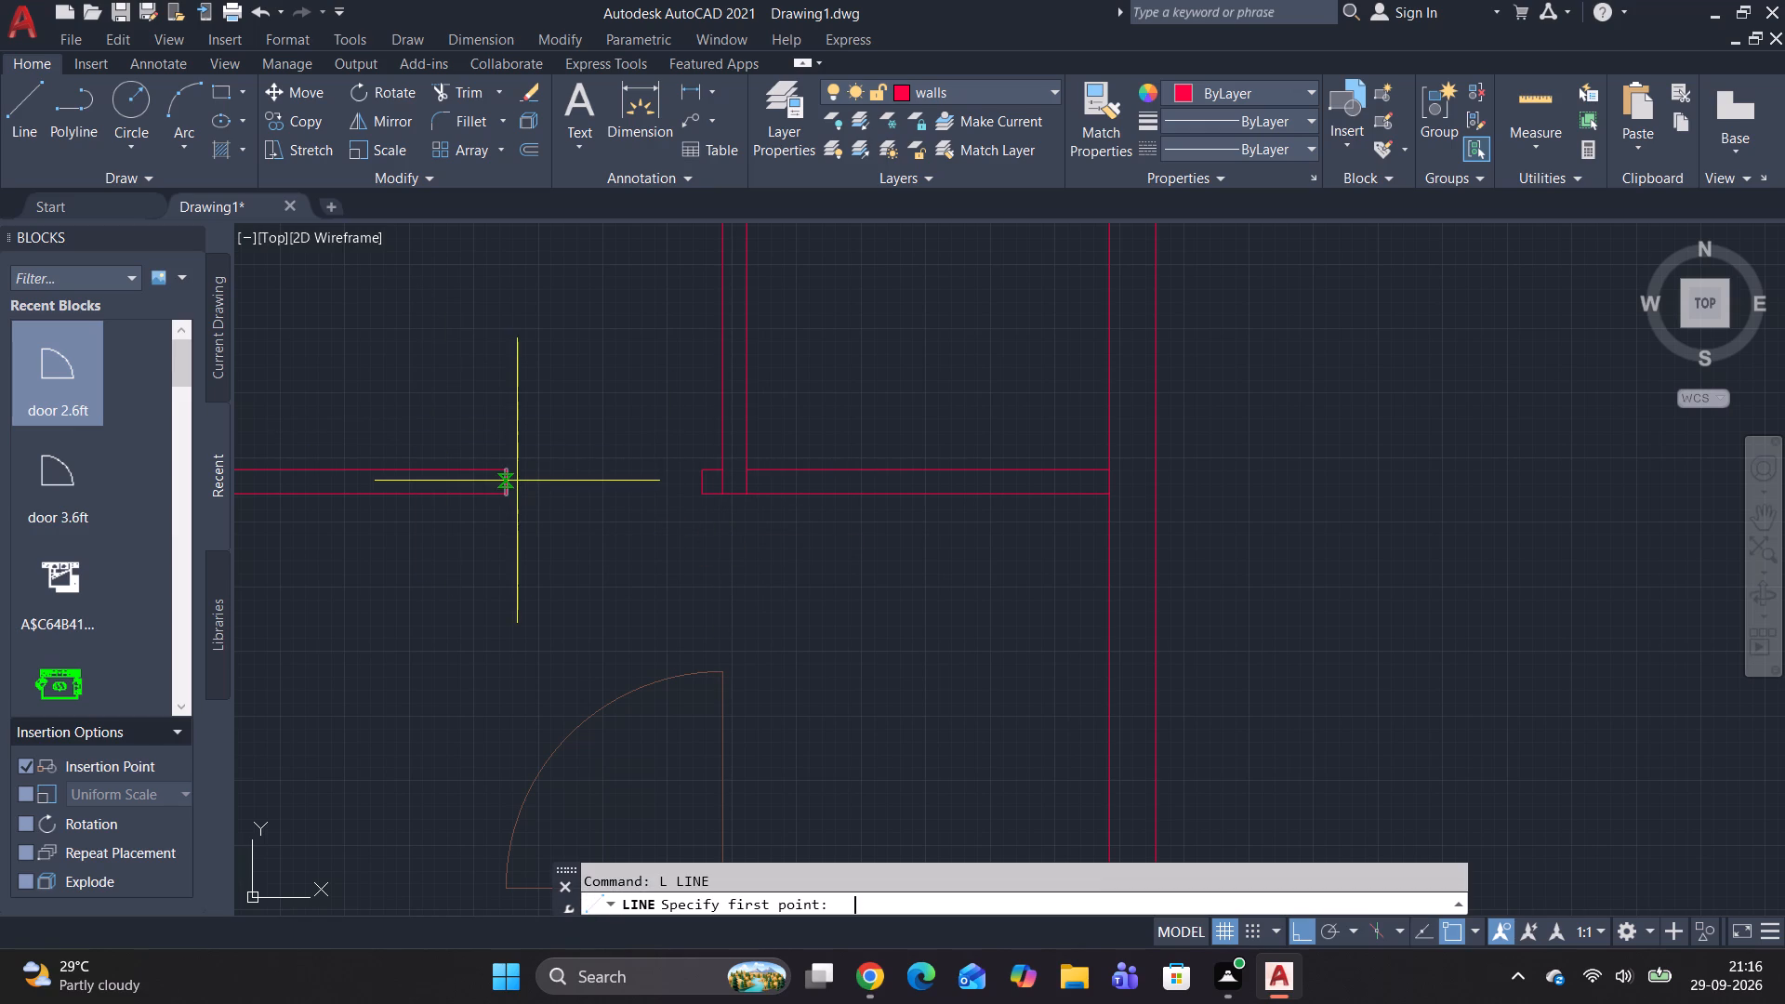
click(700, 495)
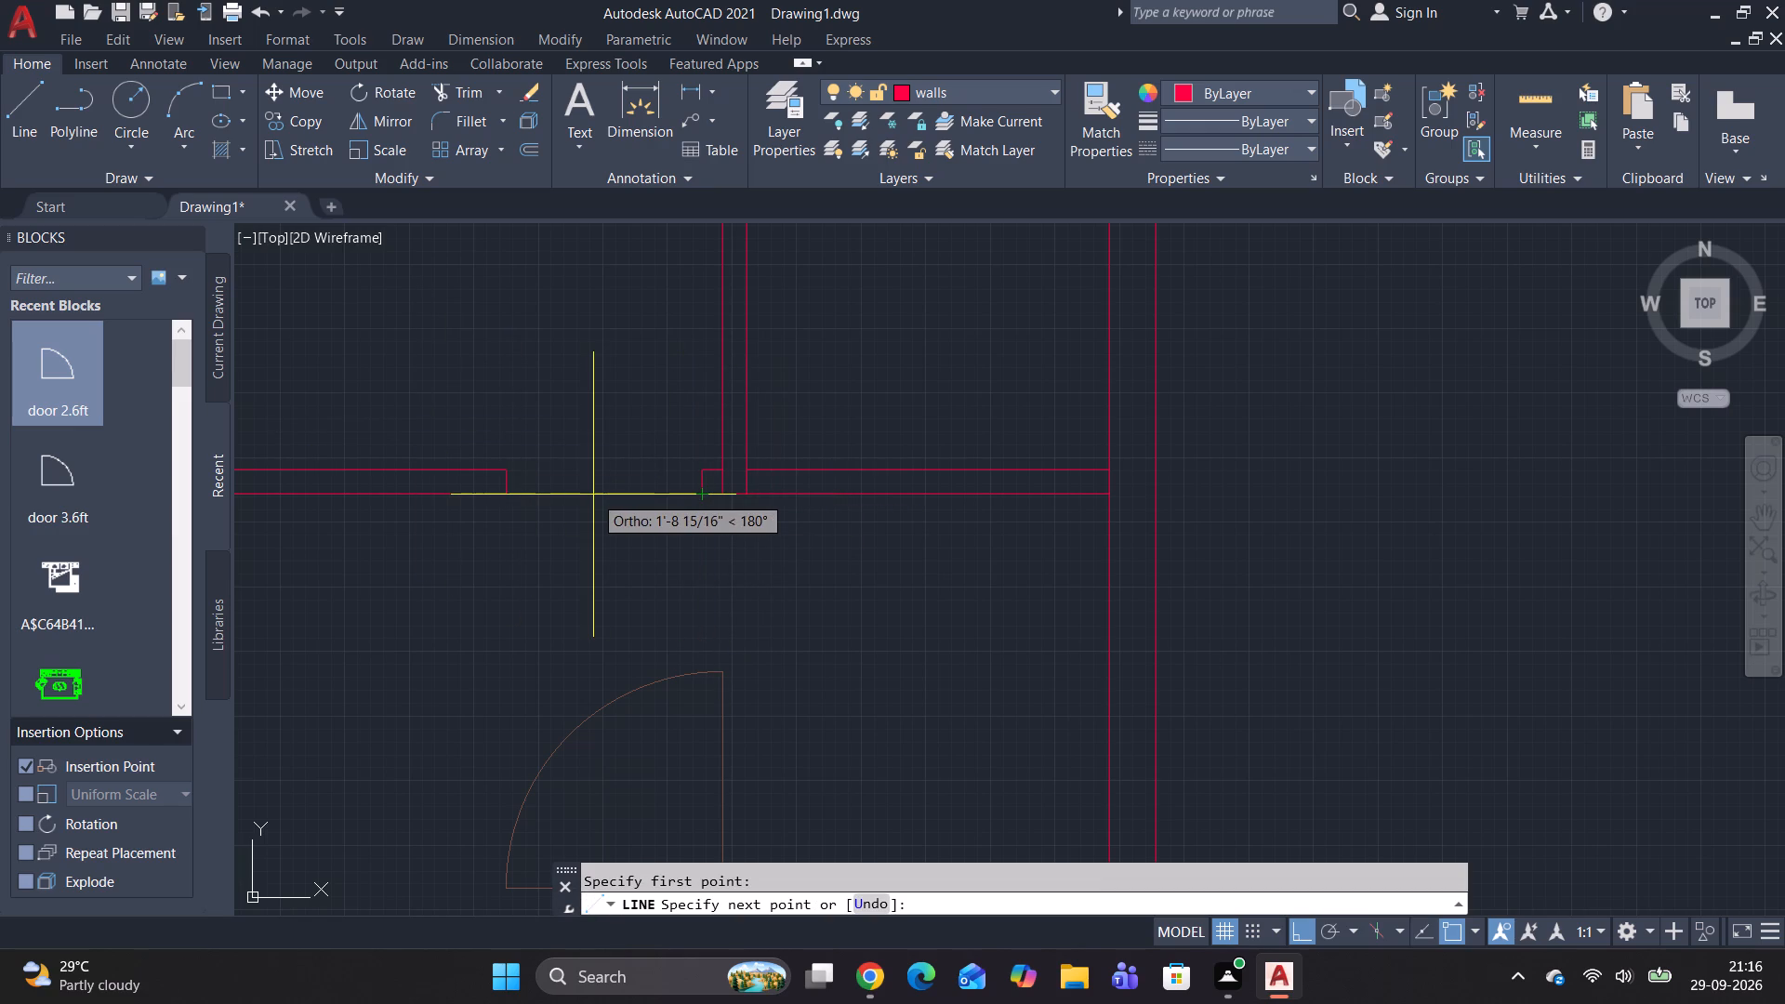
key(3)
text('6)
text(")
key(space)
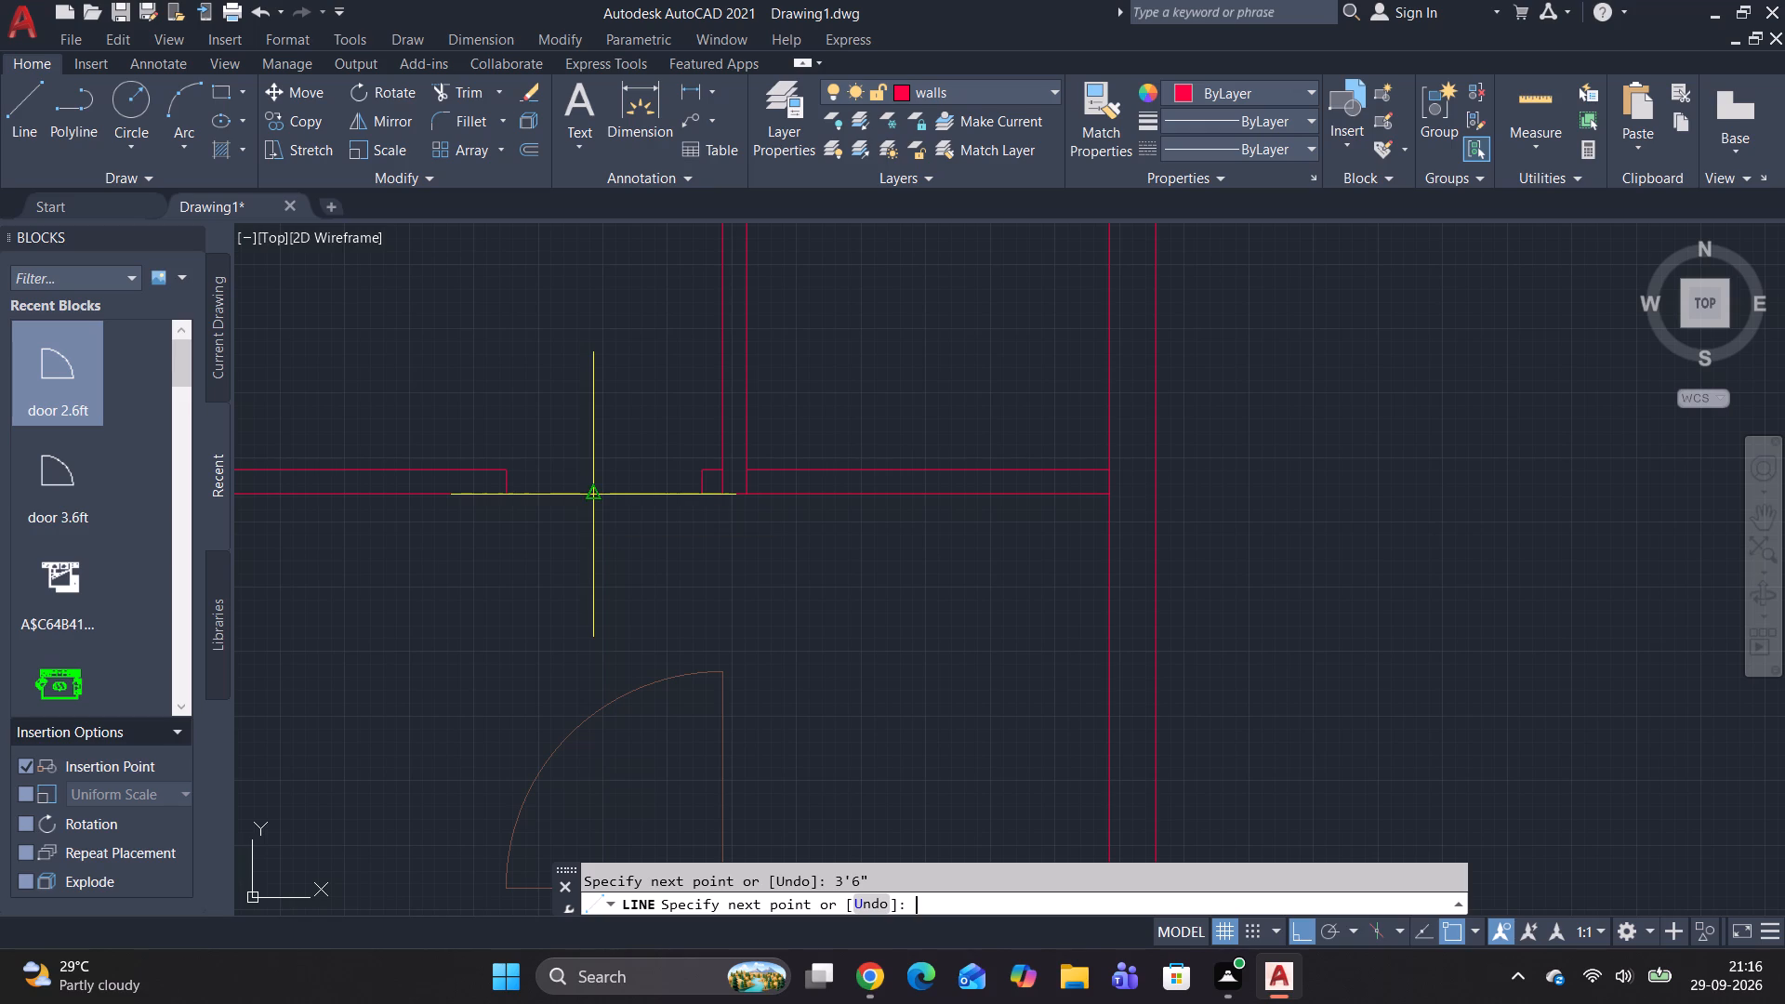
click(478, 464)
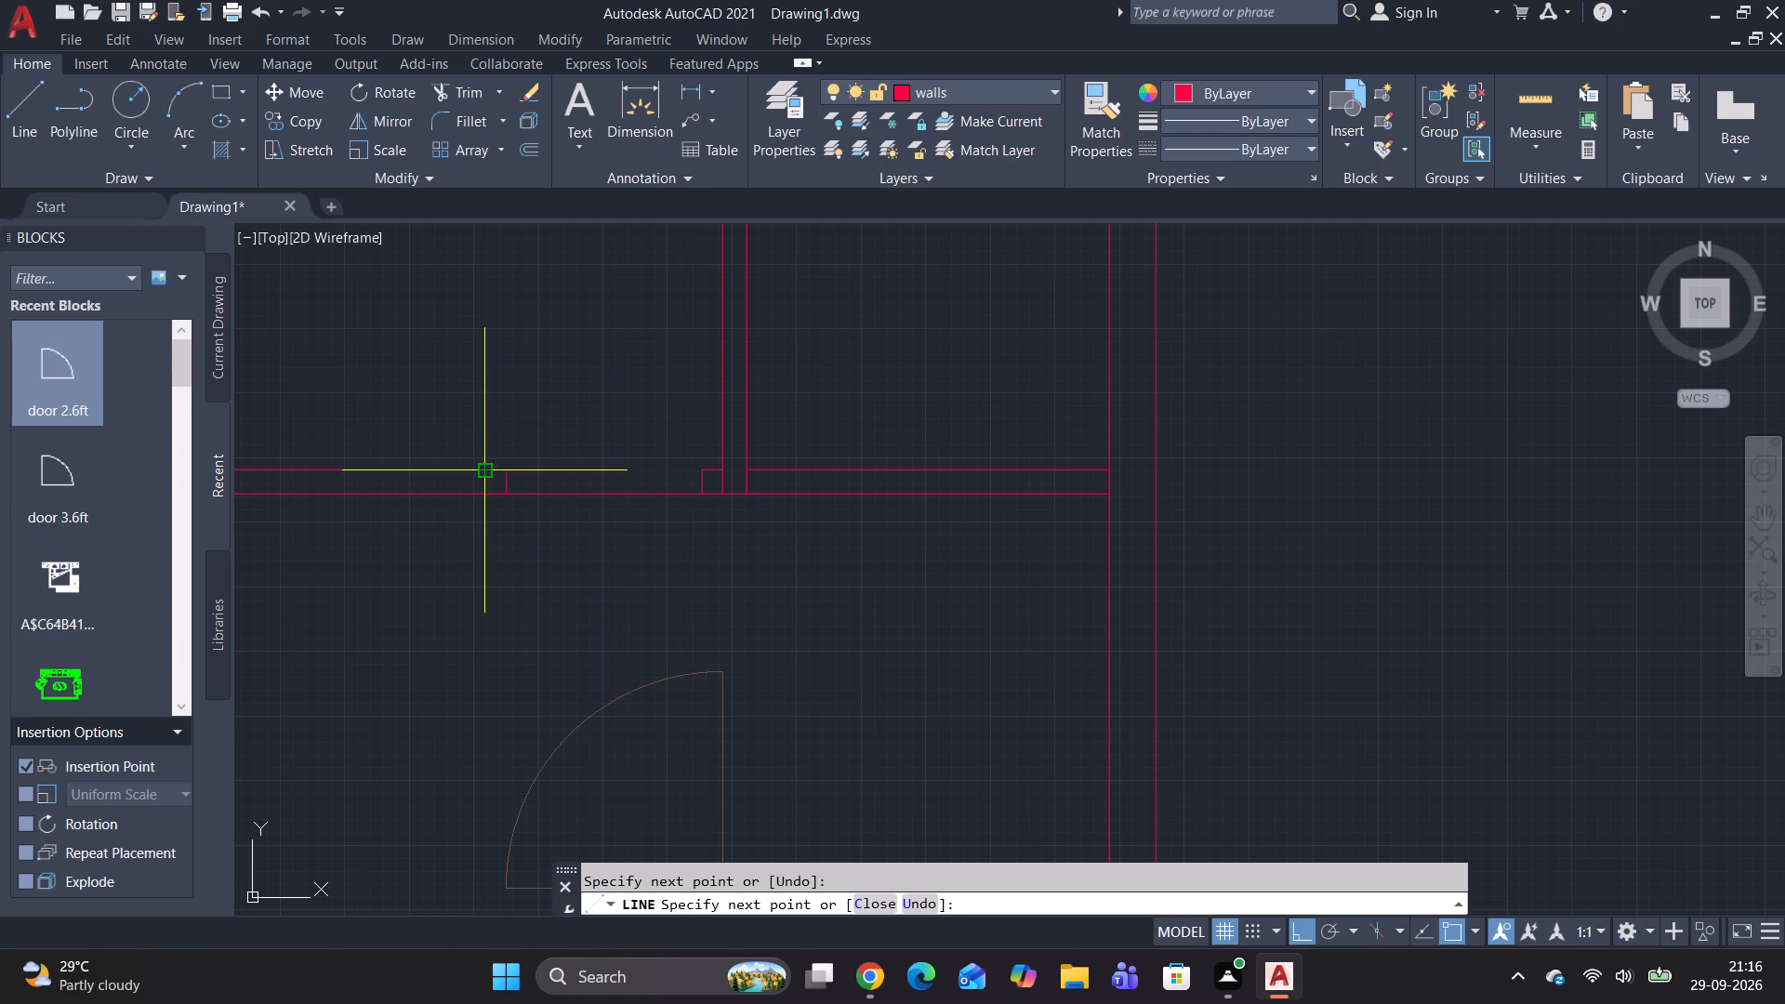
key(Escape)
key(Escape)
key(Escape)
Trim the old left jamb and lower wall line across the new opening, plus the divider's right-face stub inside the bottom wall.
text(tr)
key(space)
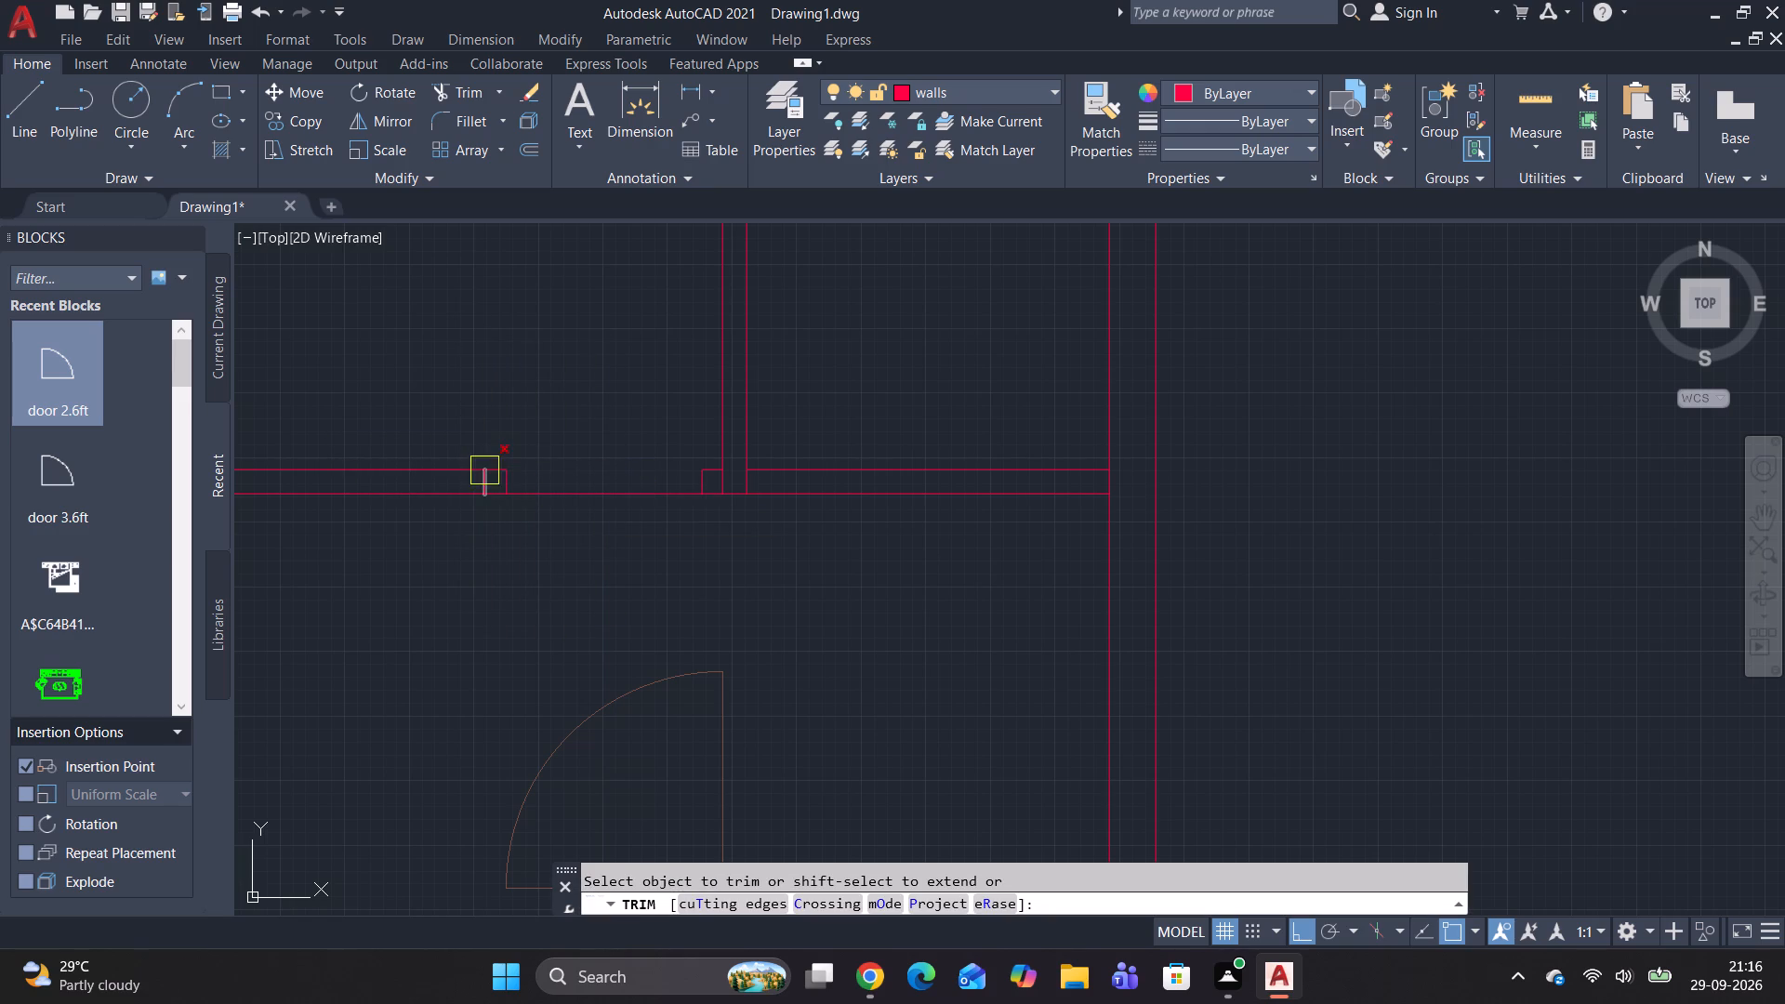
click(509, 469)
click(509, 463)
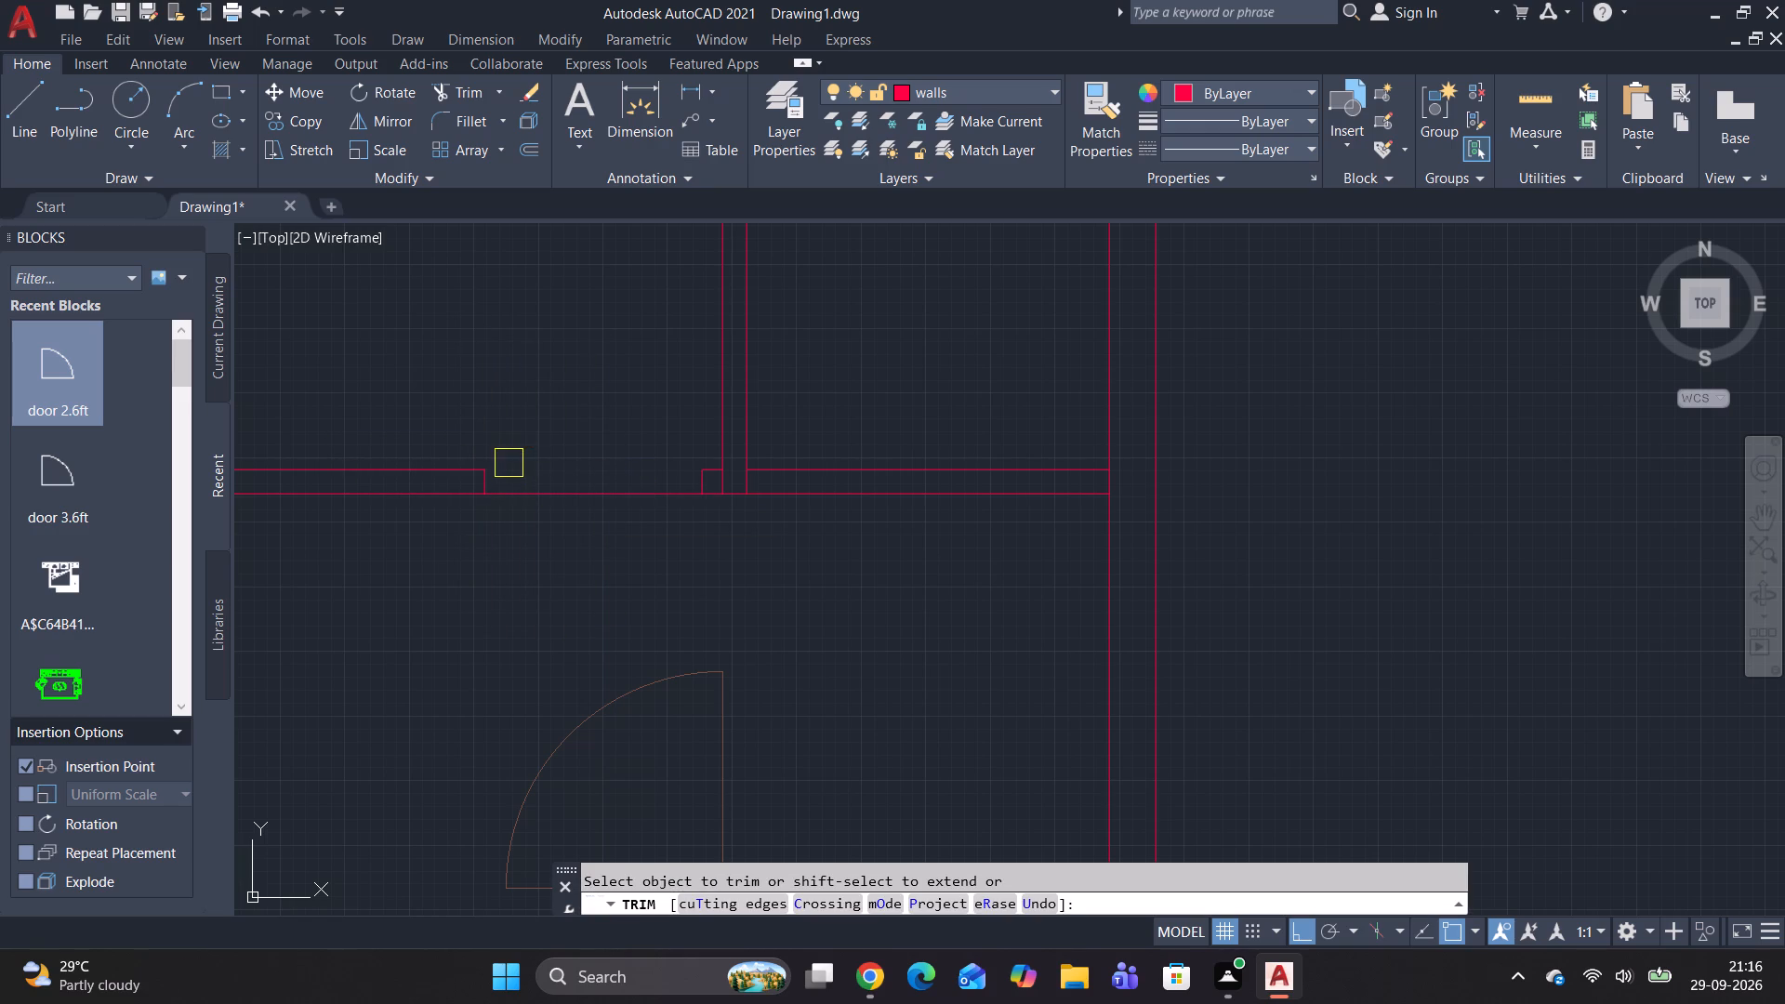
click(601, 489)
scroll(760, 482, up, 2)
click(720, 489)
scroll(707, 448, down, 2)
key(Escape)
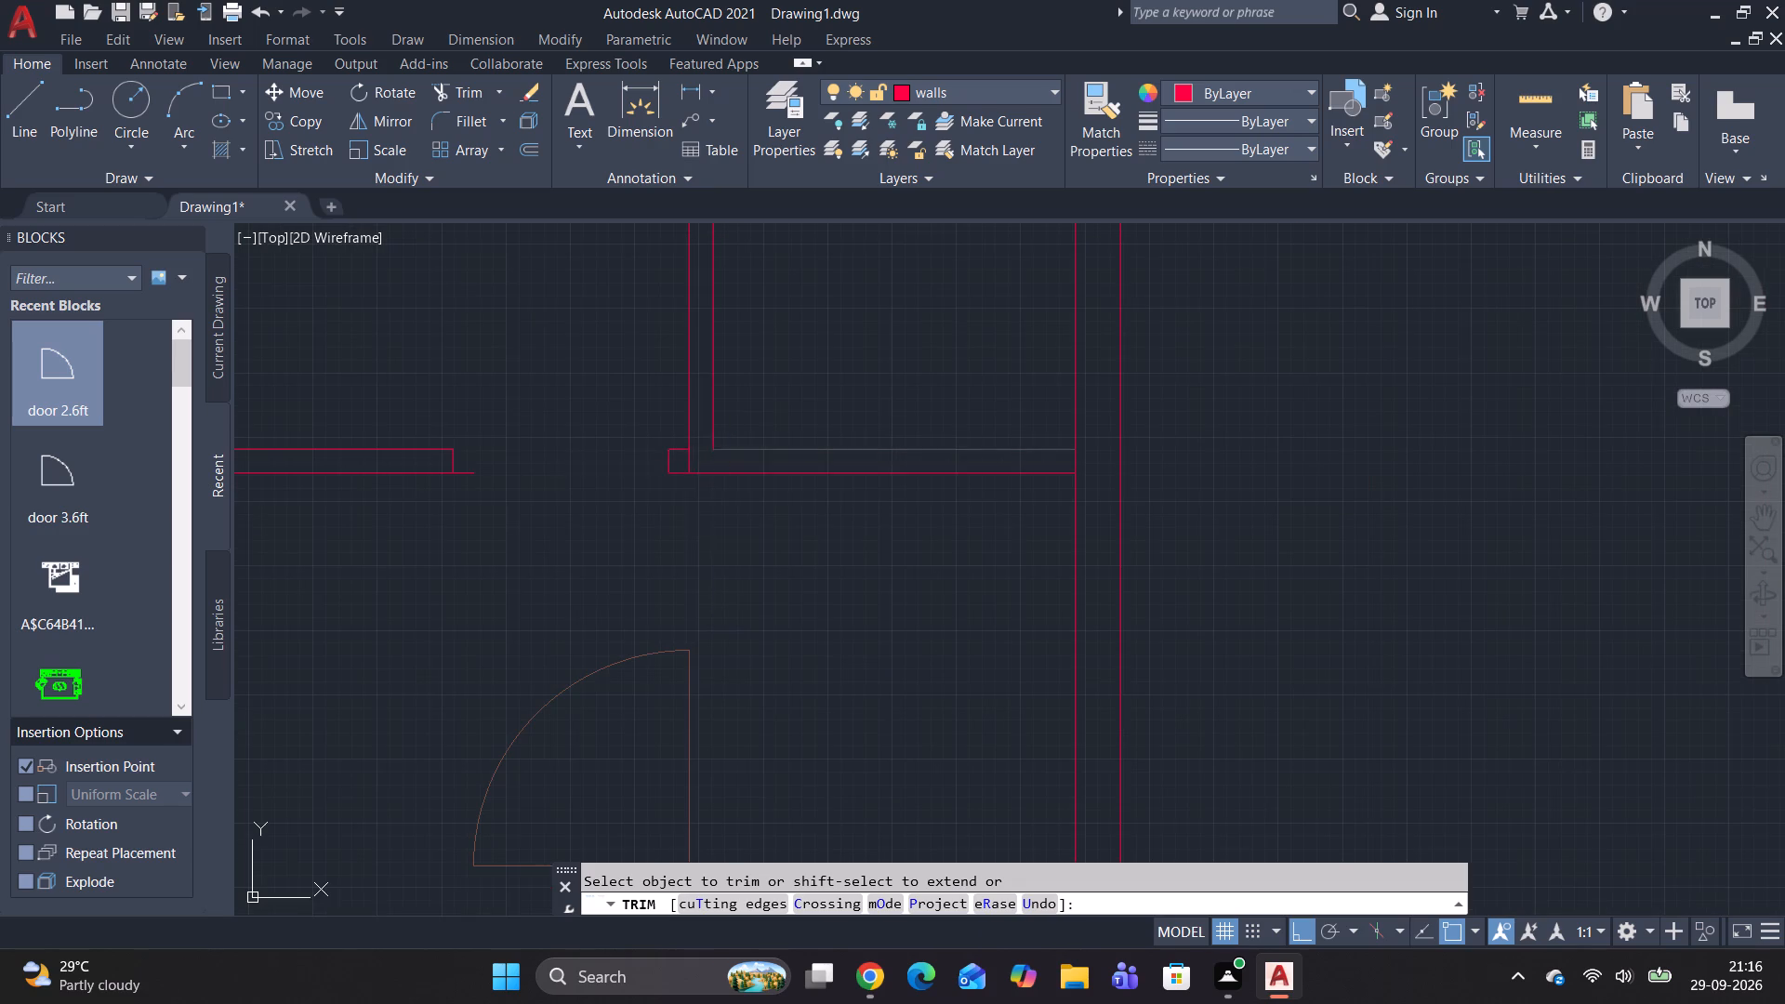
key(Escape)
key(Escape)
key(Escape)
key(Escape)
key(Escape)
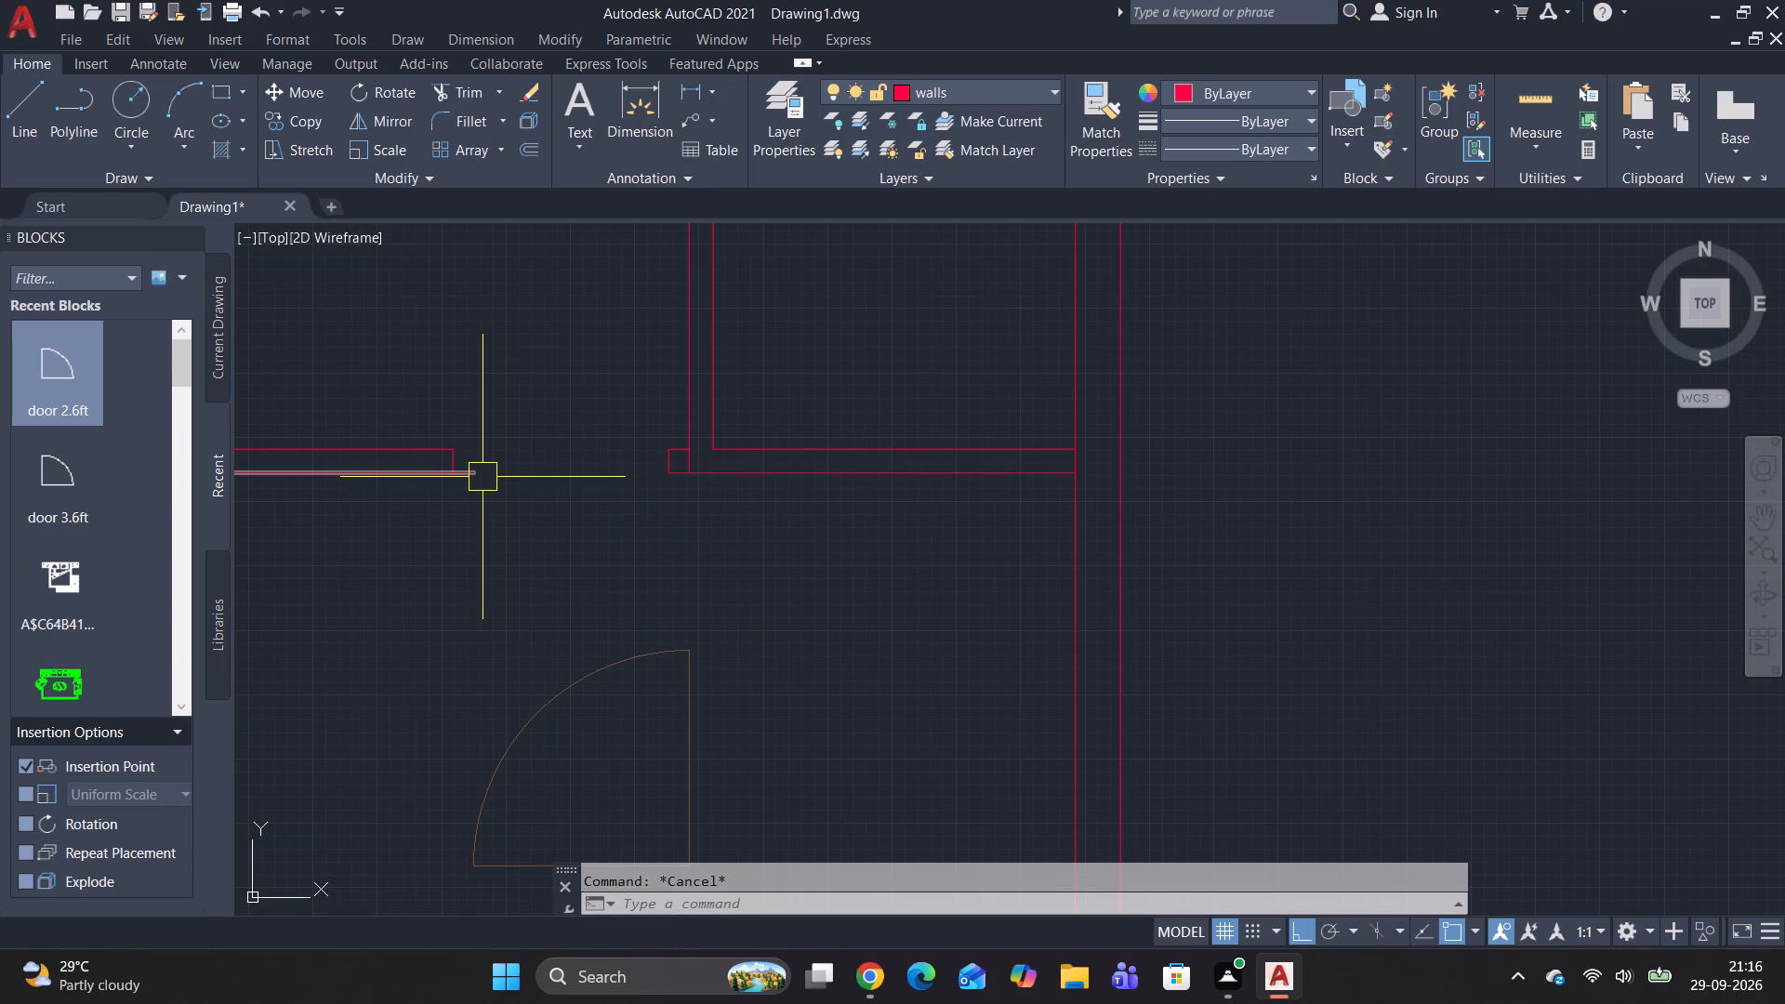
Trim the short lower wall stub that projects past the opening's new left jamb.
text(tr)
key(space)
click(483, 477)
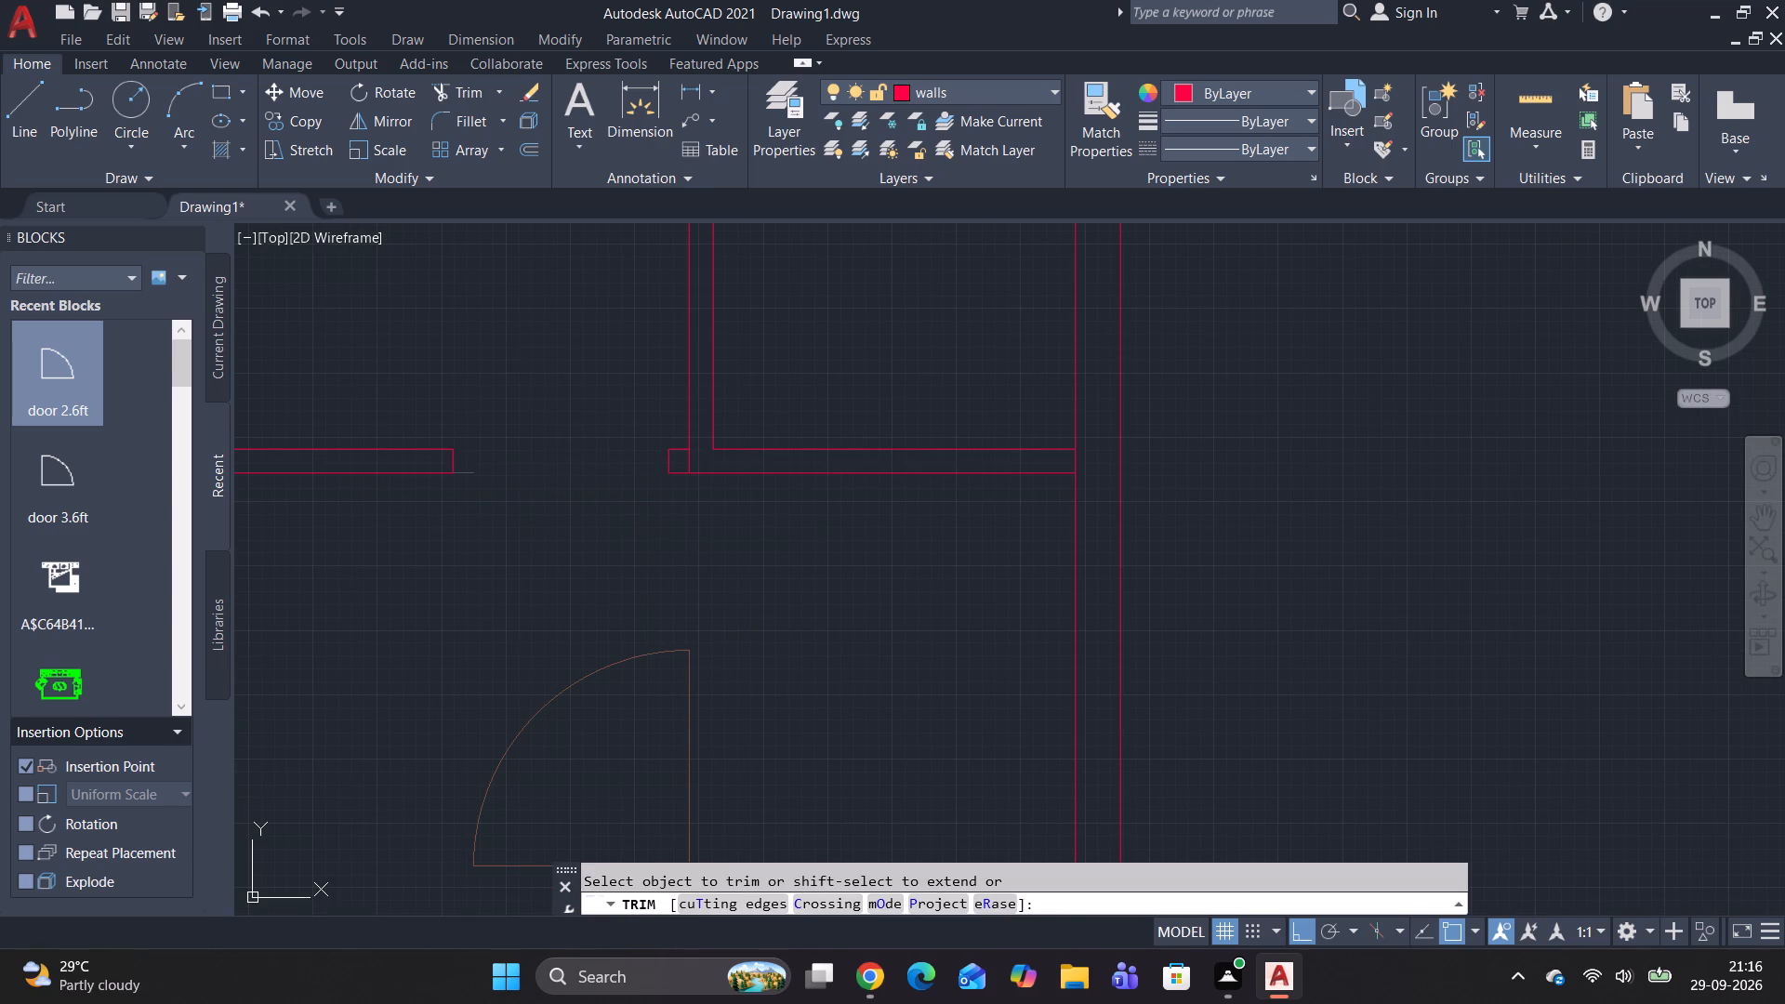
click(480, 470)
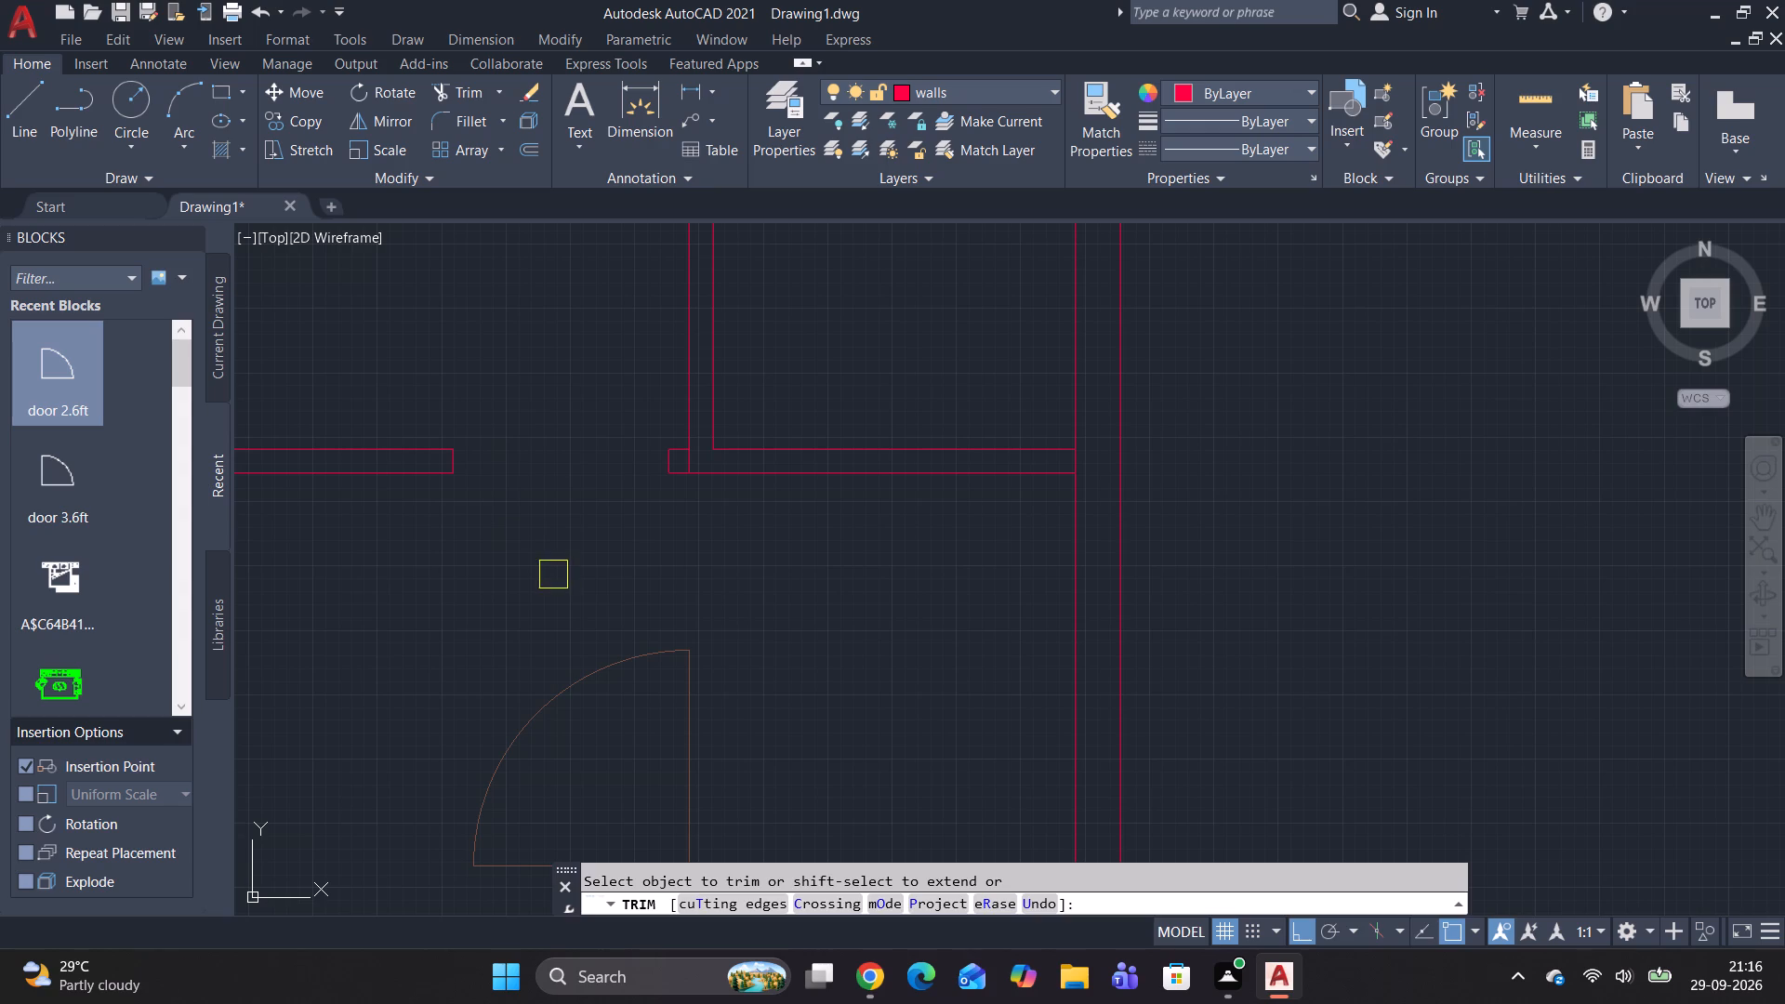
key(Escape)
key(Escape)
key(Escape)
Move the larger door up by its hinge corner to the middle of the opening's right jamb.
scroll(635, 577, down, 3)
middle_drag(635, 577, 670, 390)
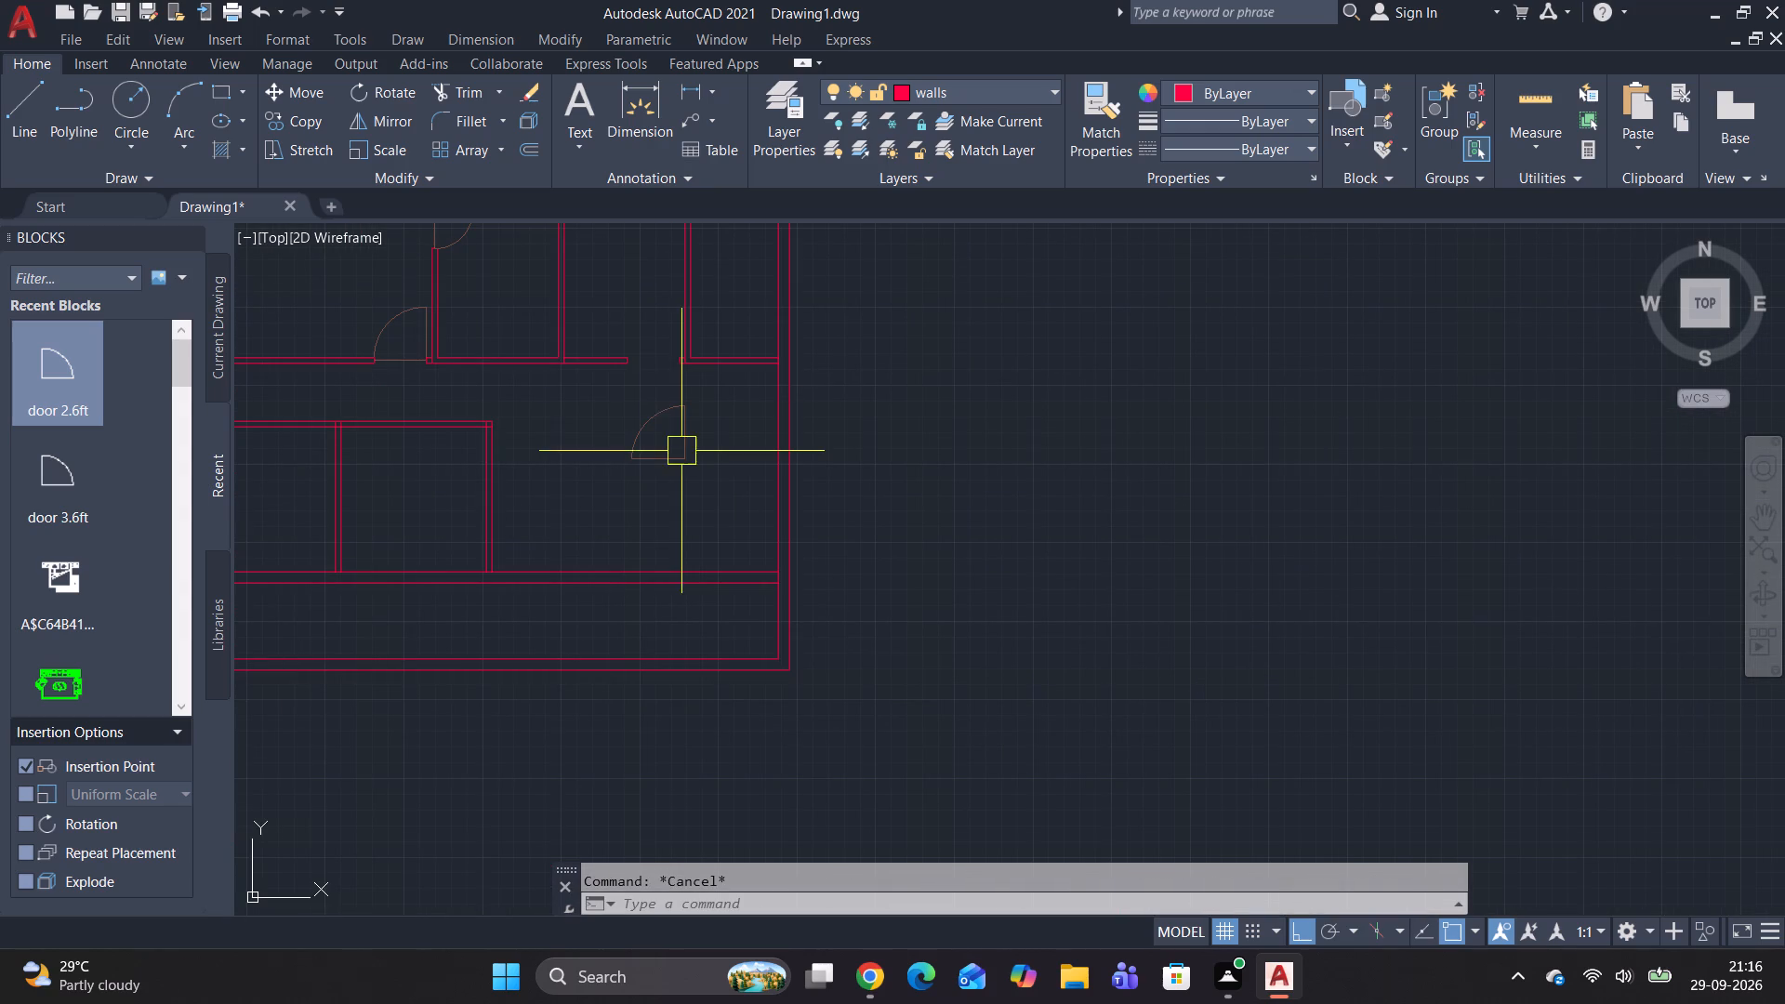
click(649, 468)
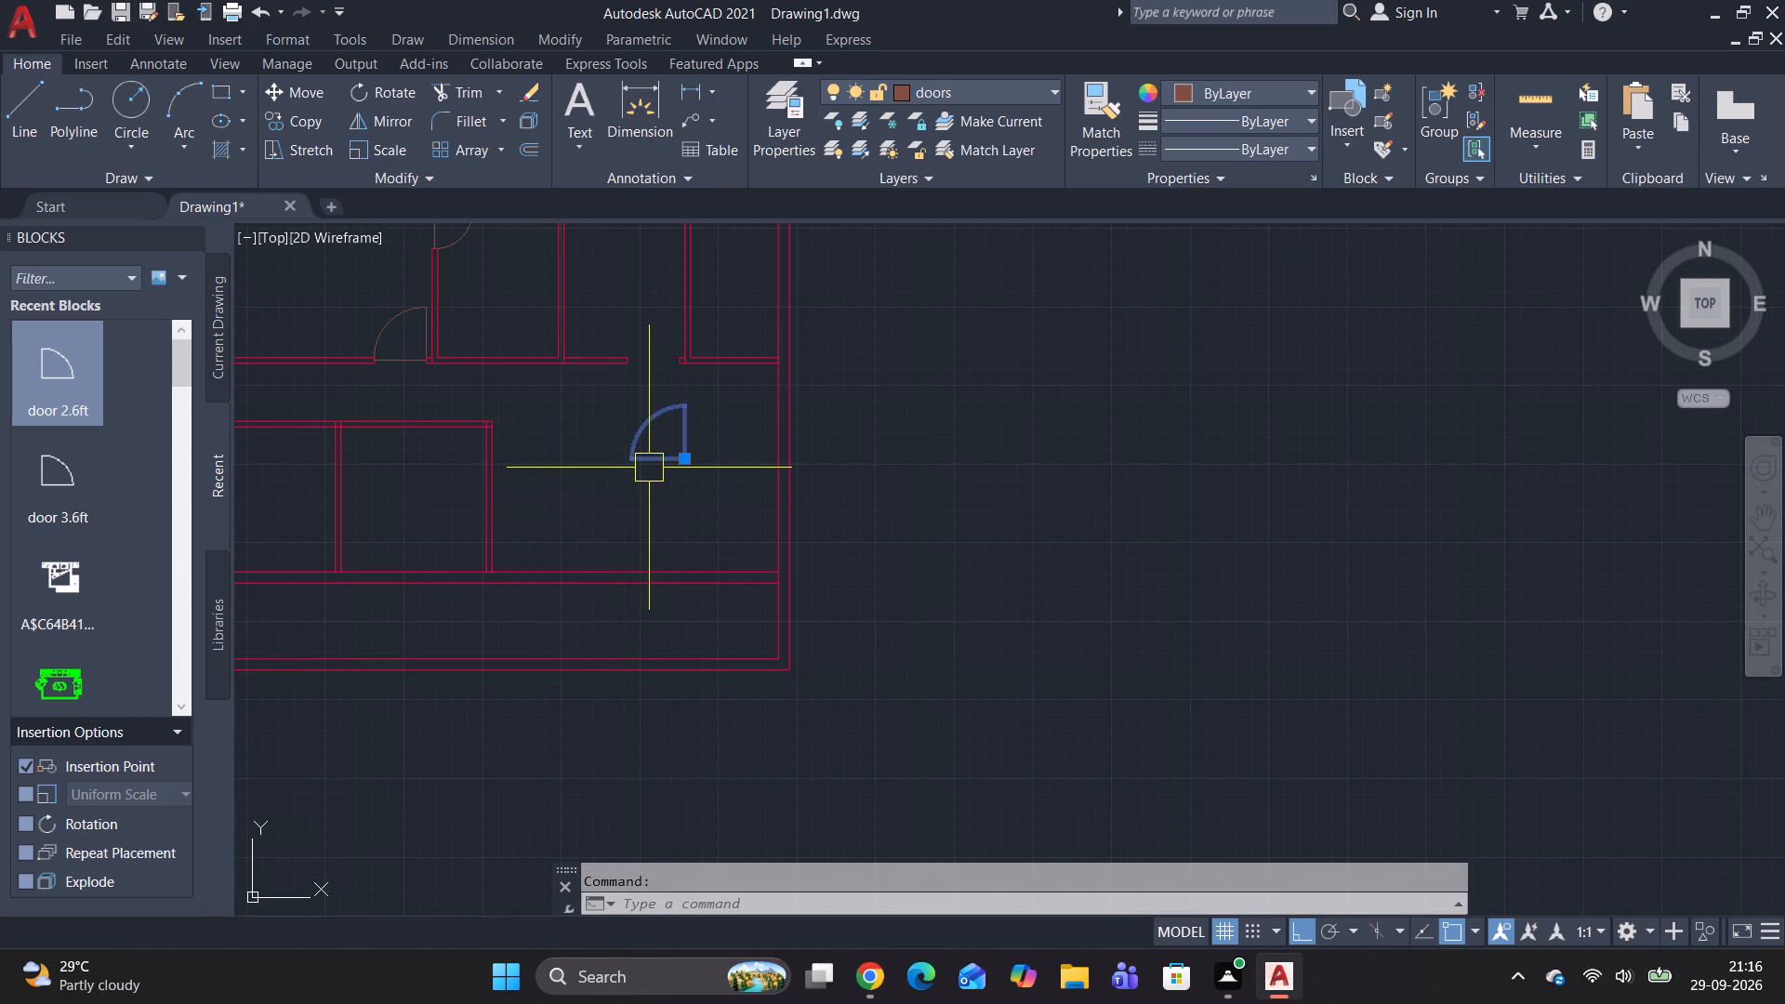
text(m)
key(space)
click(684, 460)
scroll(671, 374, up, 3)
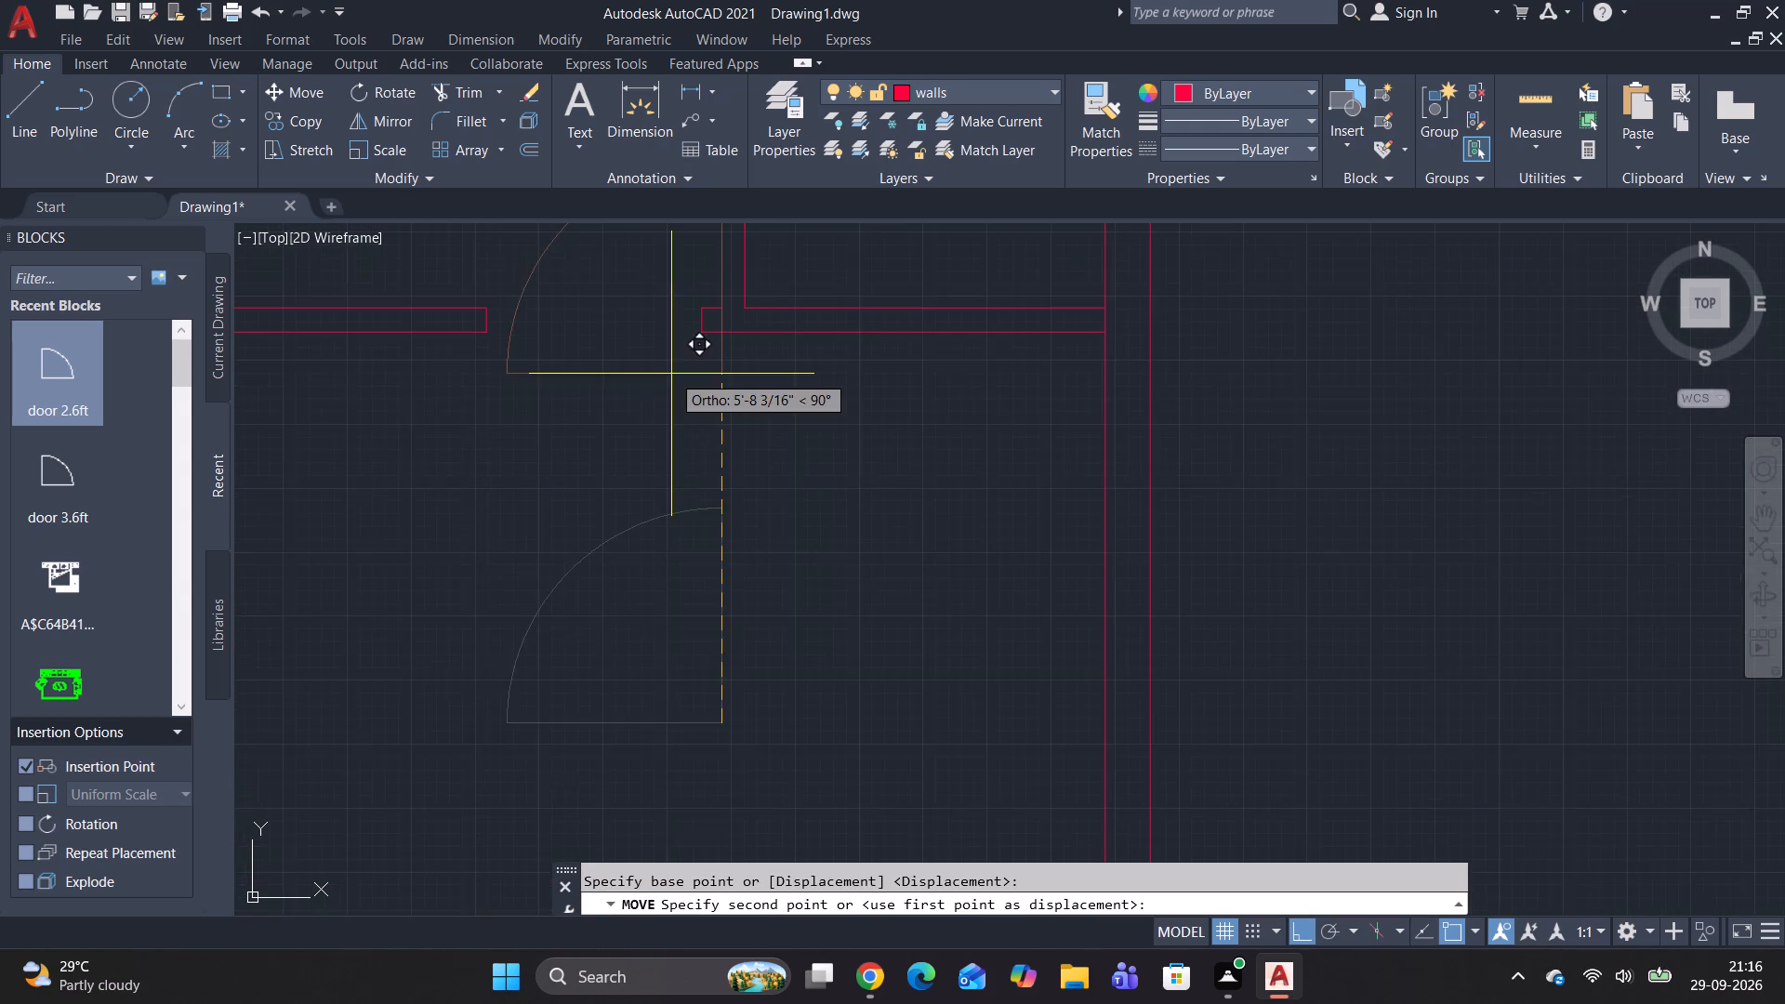
scroll(671, 374, up, 1)
click(716, 284)
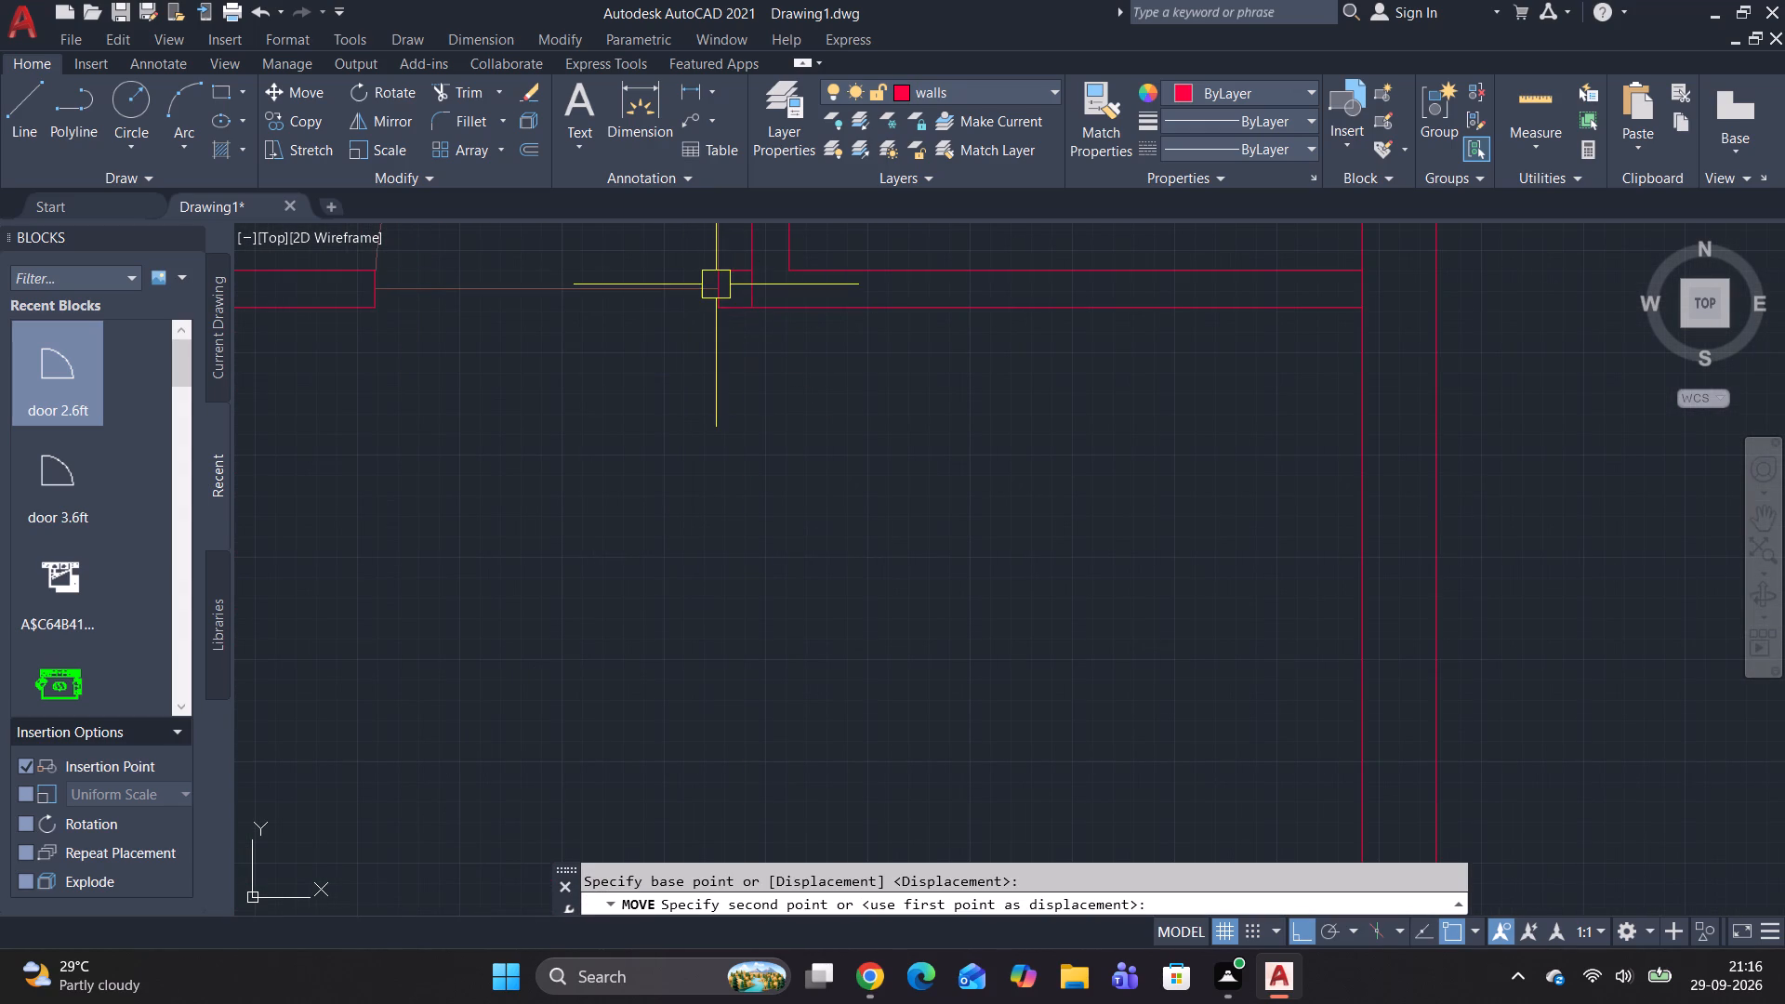
Draw a jamb line across the right-hand divider, 4" below the top wall's inner face.
scroll(716, 284, down, 2)
middle_drag(725, 342, 737, 429)
middle_drag(737, 443, 734, 494)
middle_drag(726, 519, 721, 572)
scroll(721, 569, down, 1)
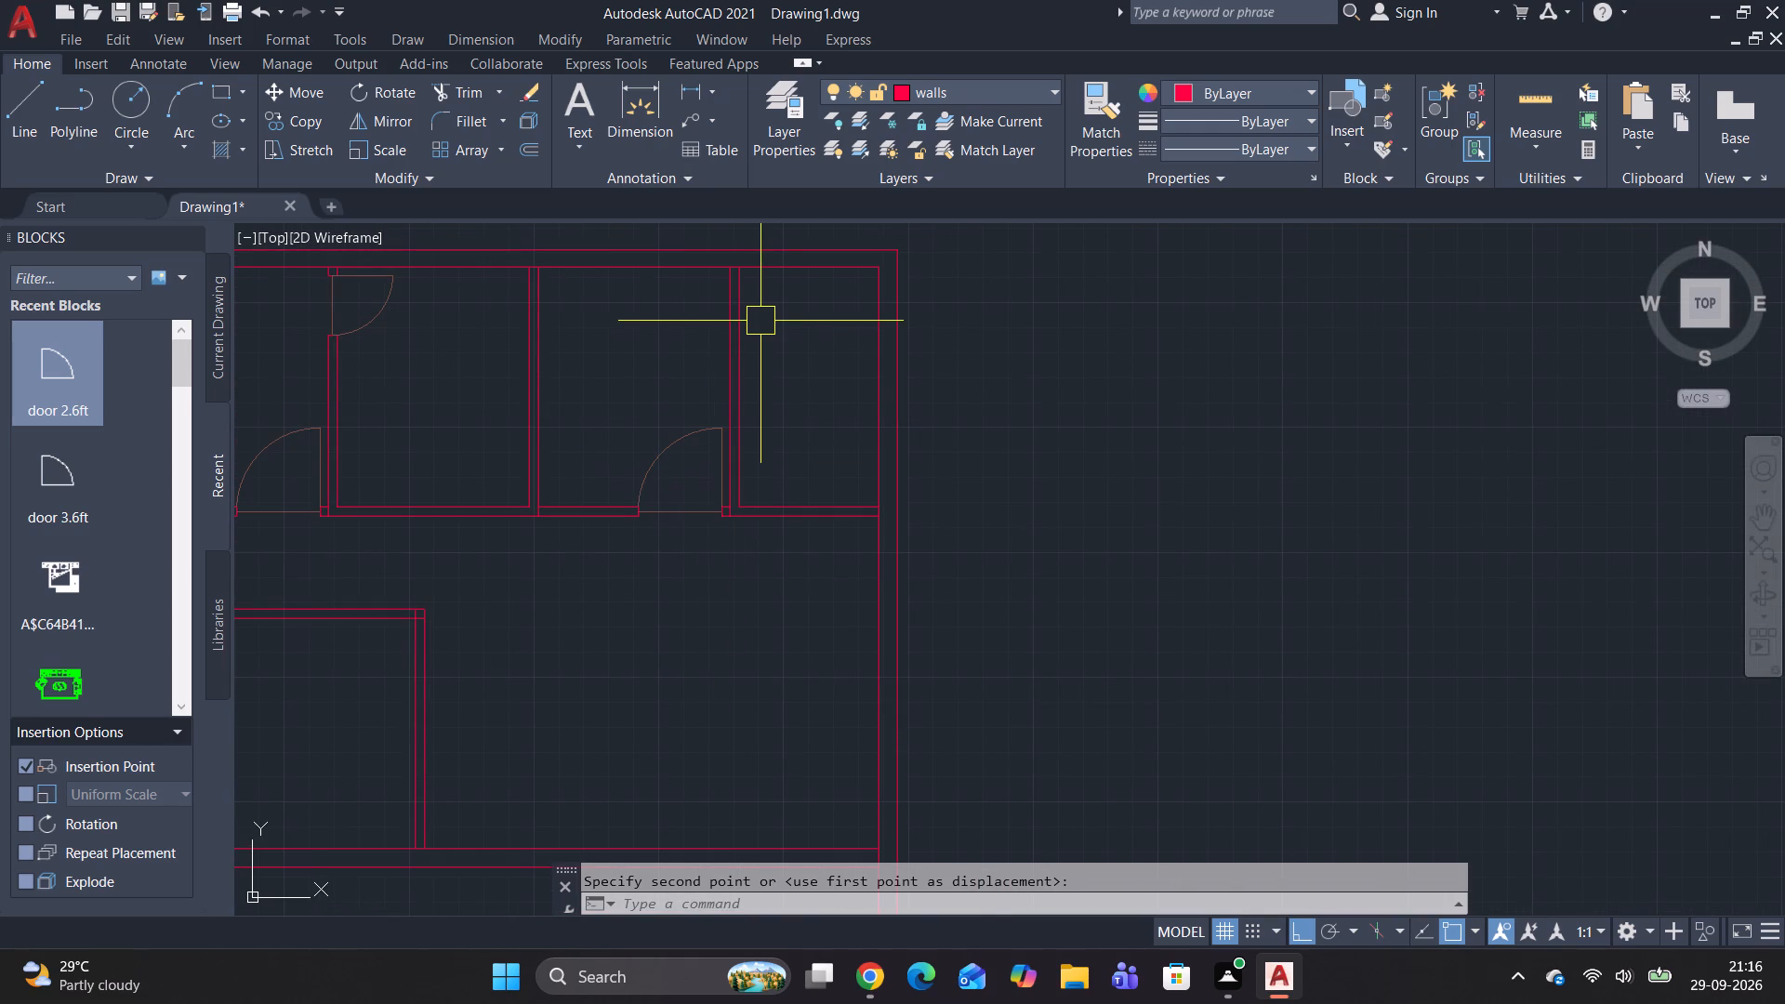
middle_drag(631, 456, 682, 483)
scroll(770, 300, up, 2)
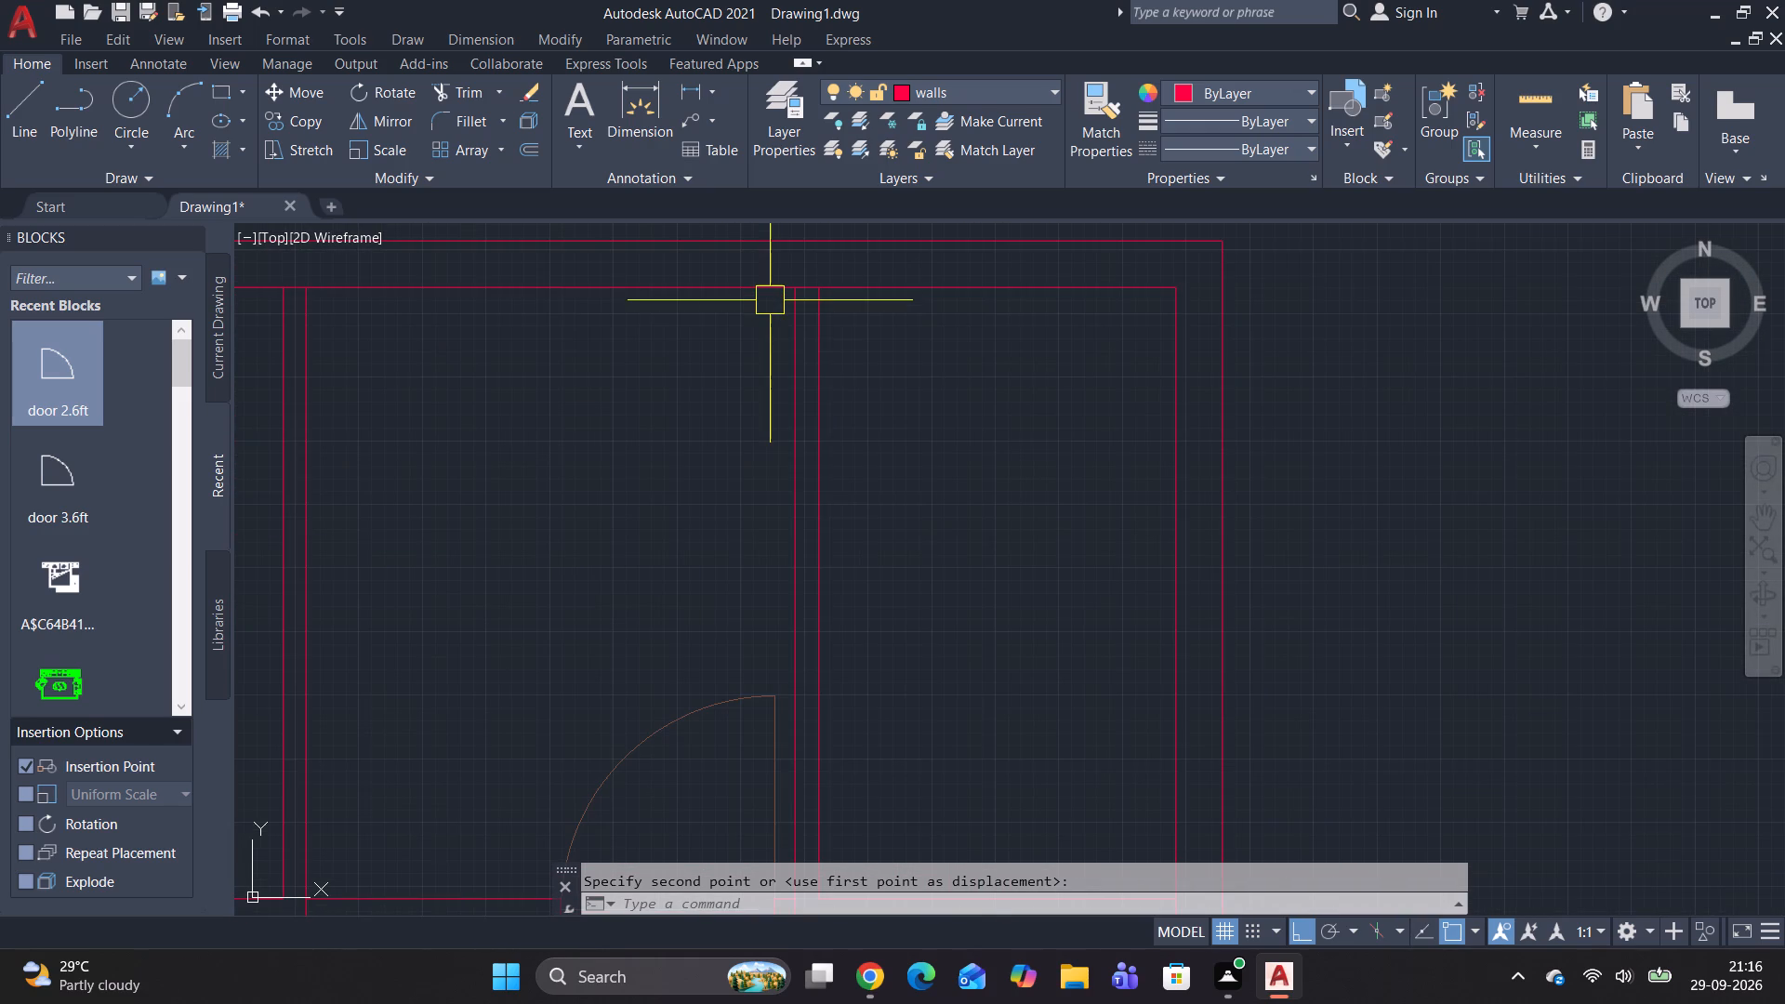
key(Escape)
text(l)
key(space)
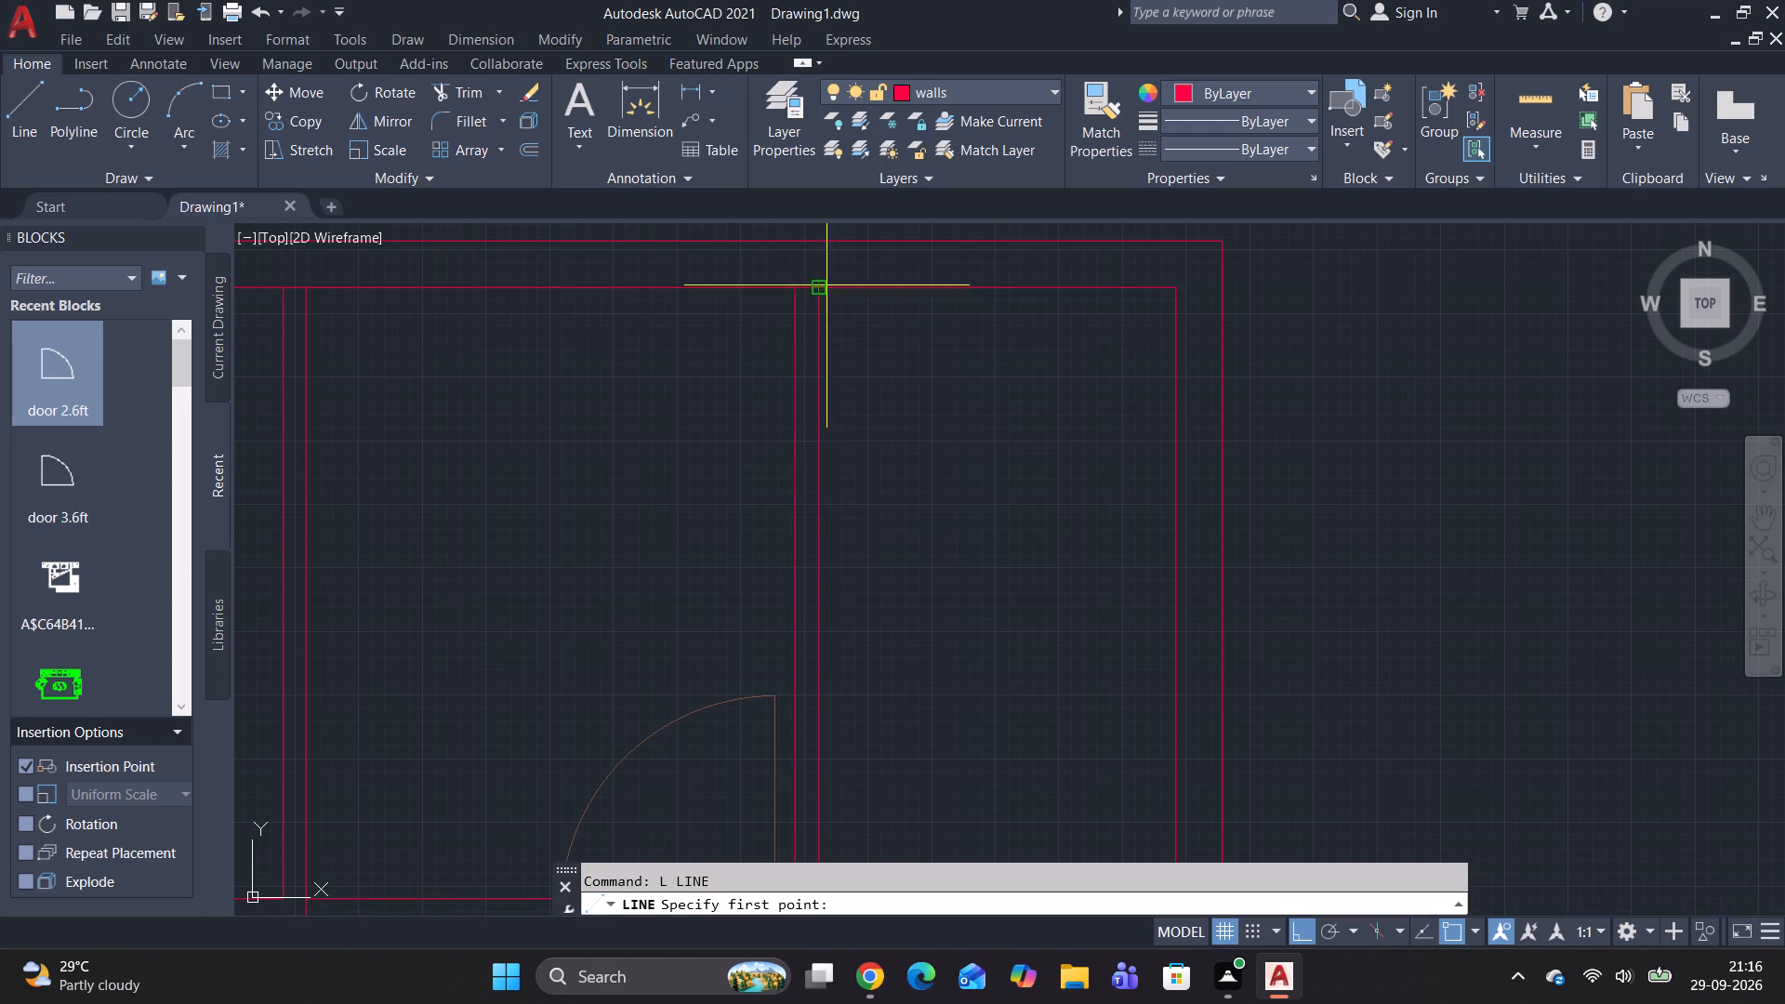
click(788, 286)
key(4)
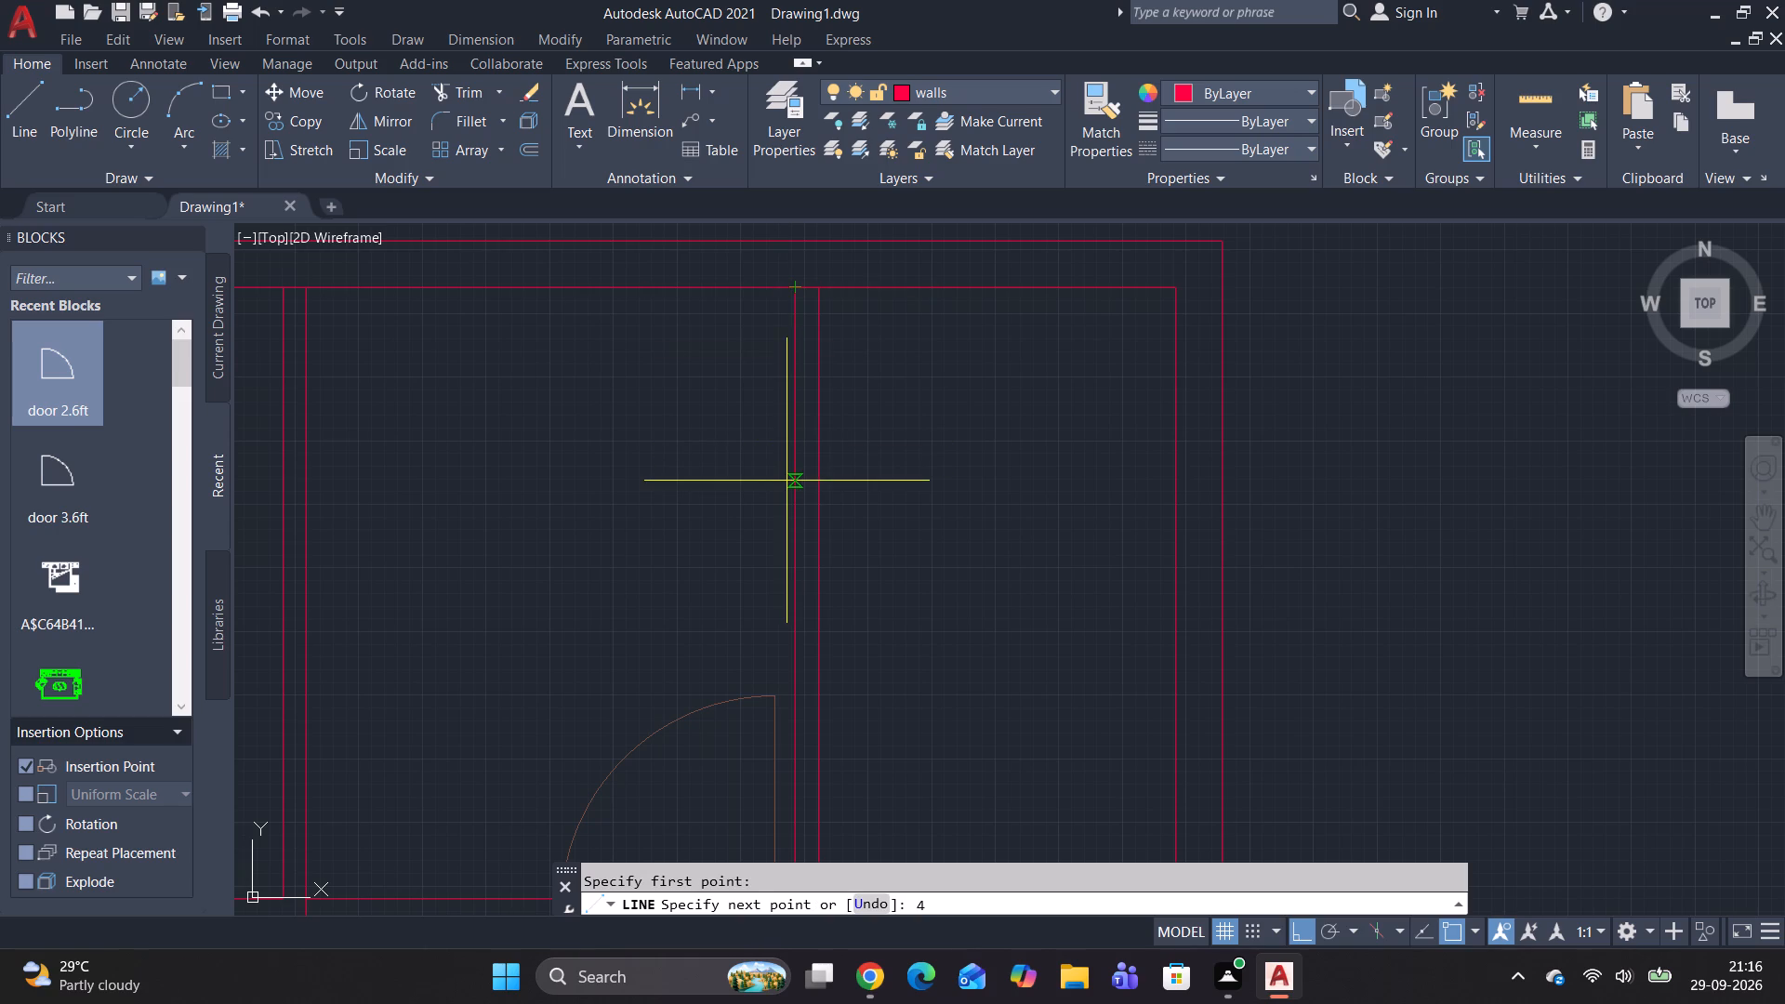
text(")
key(space)
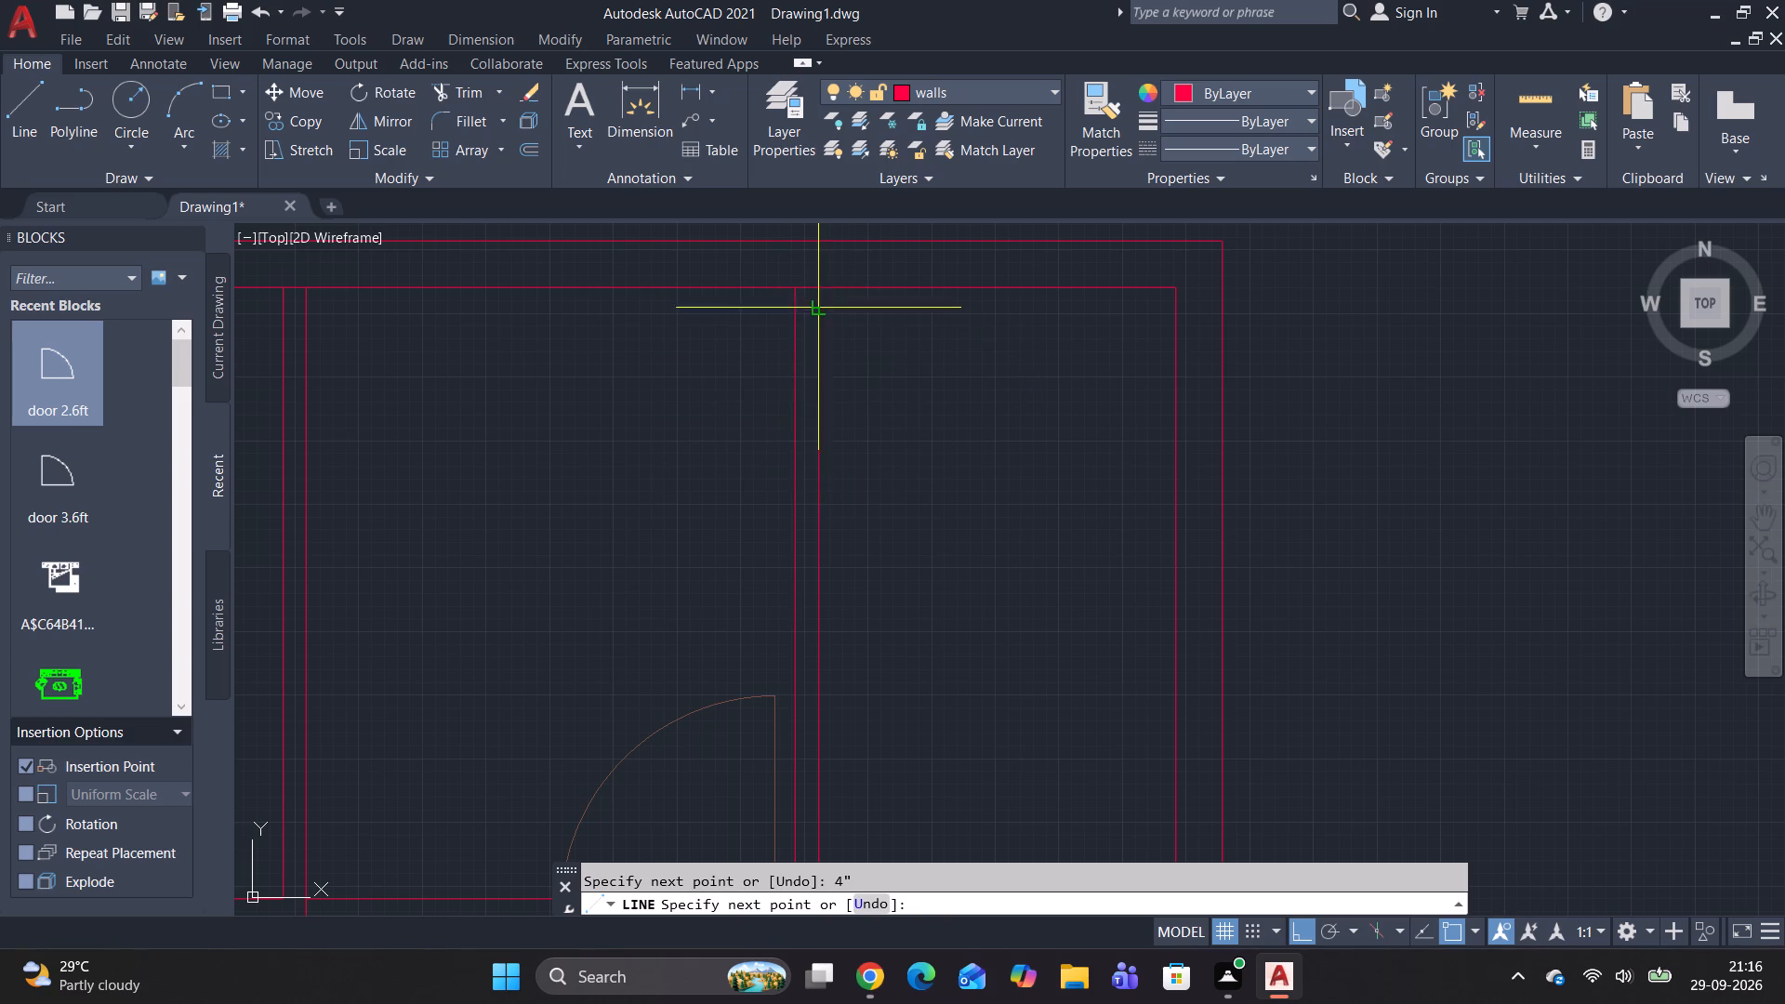
click(816, 301)
key(Escape)
key(Escape)
Draw a line 2'6" down the divider's left face from the new jamb, then across to the right past the divider.
text(l)
key(space)
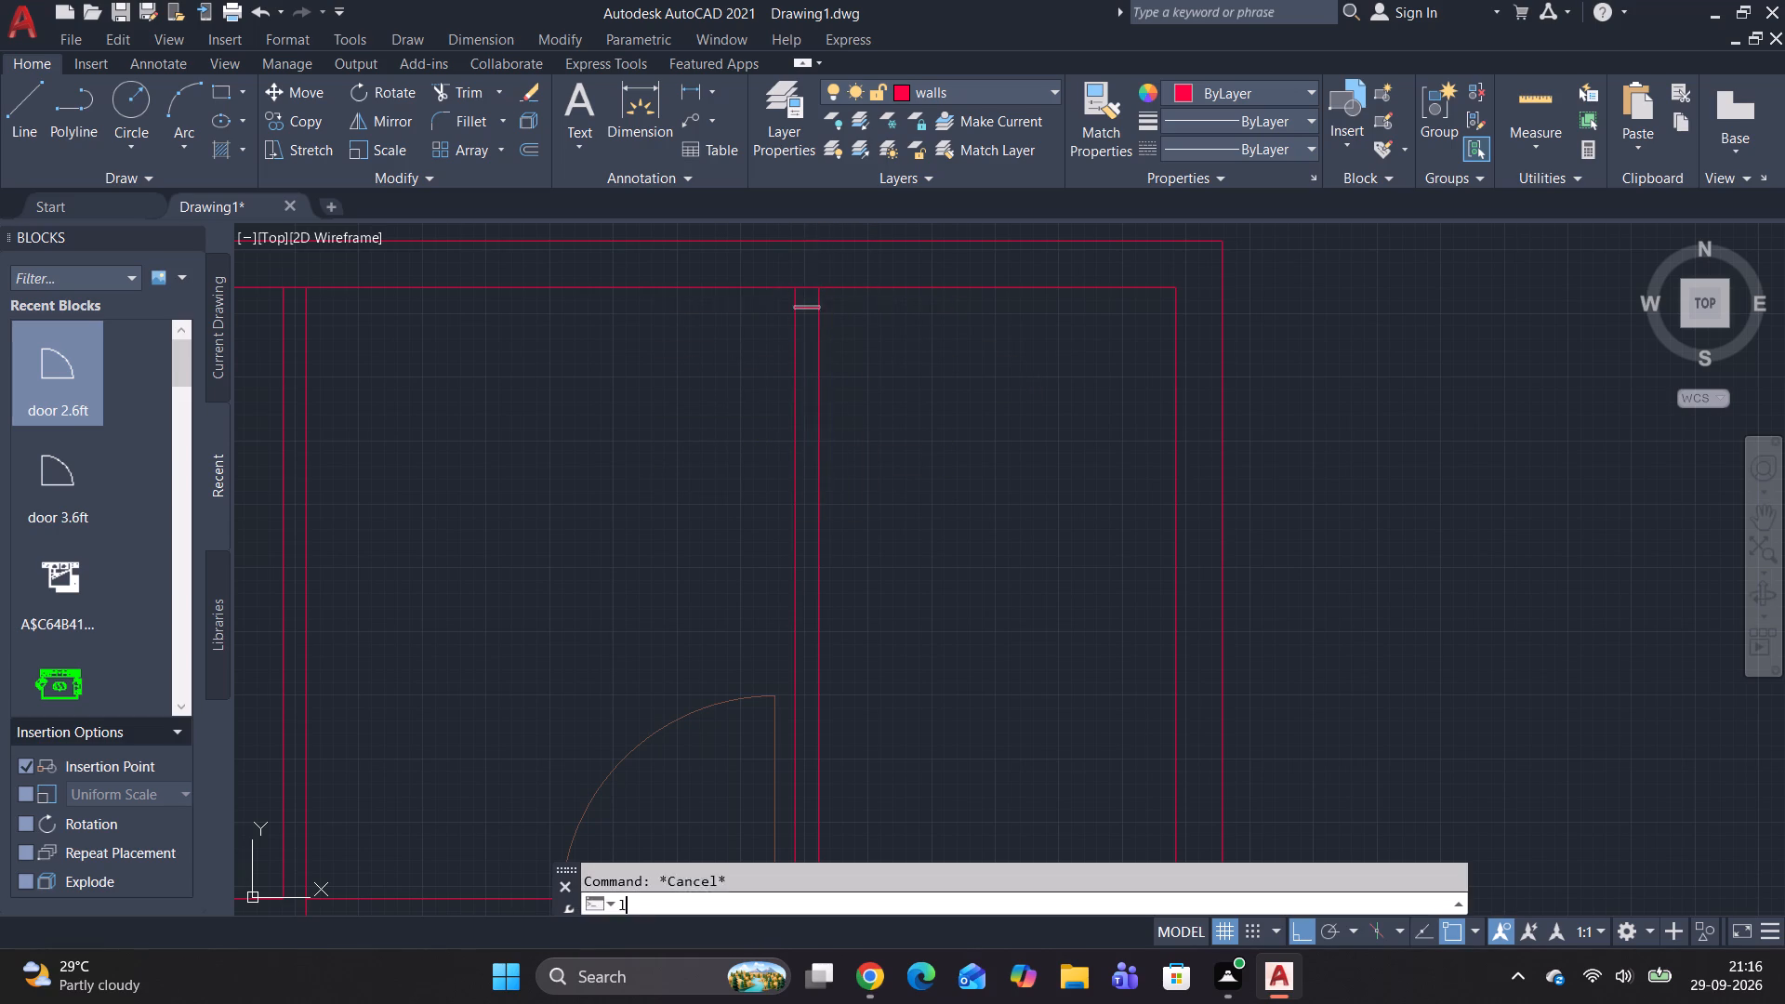
click(795, 309)
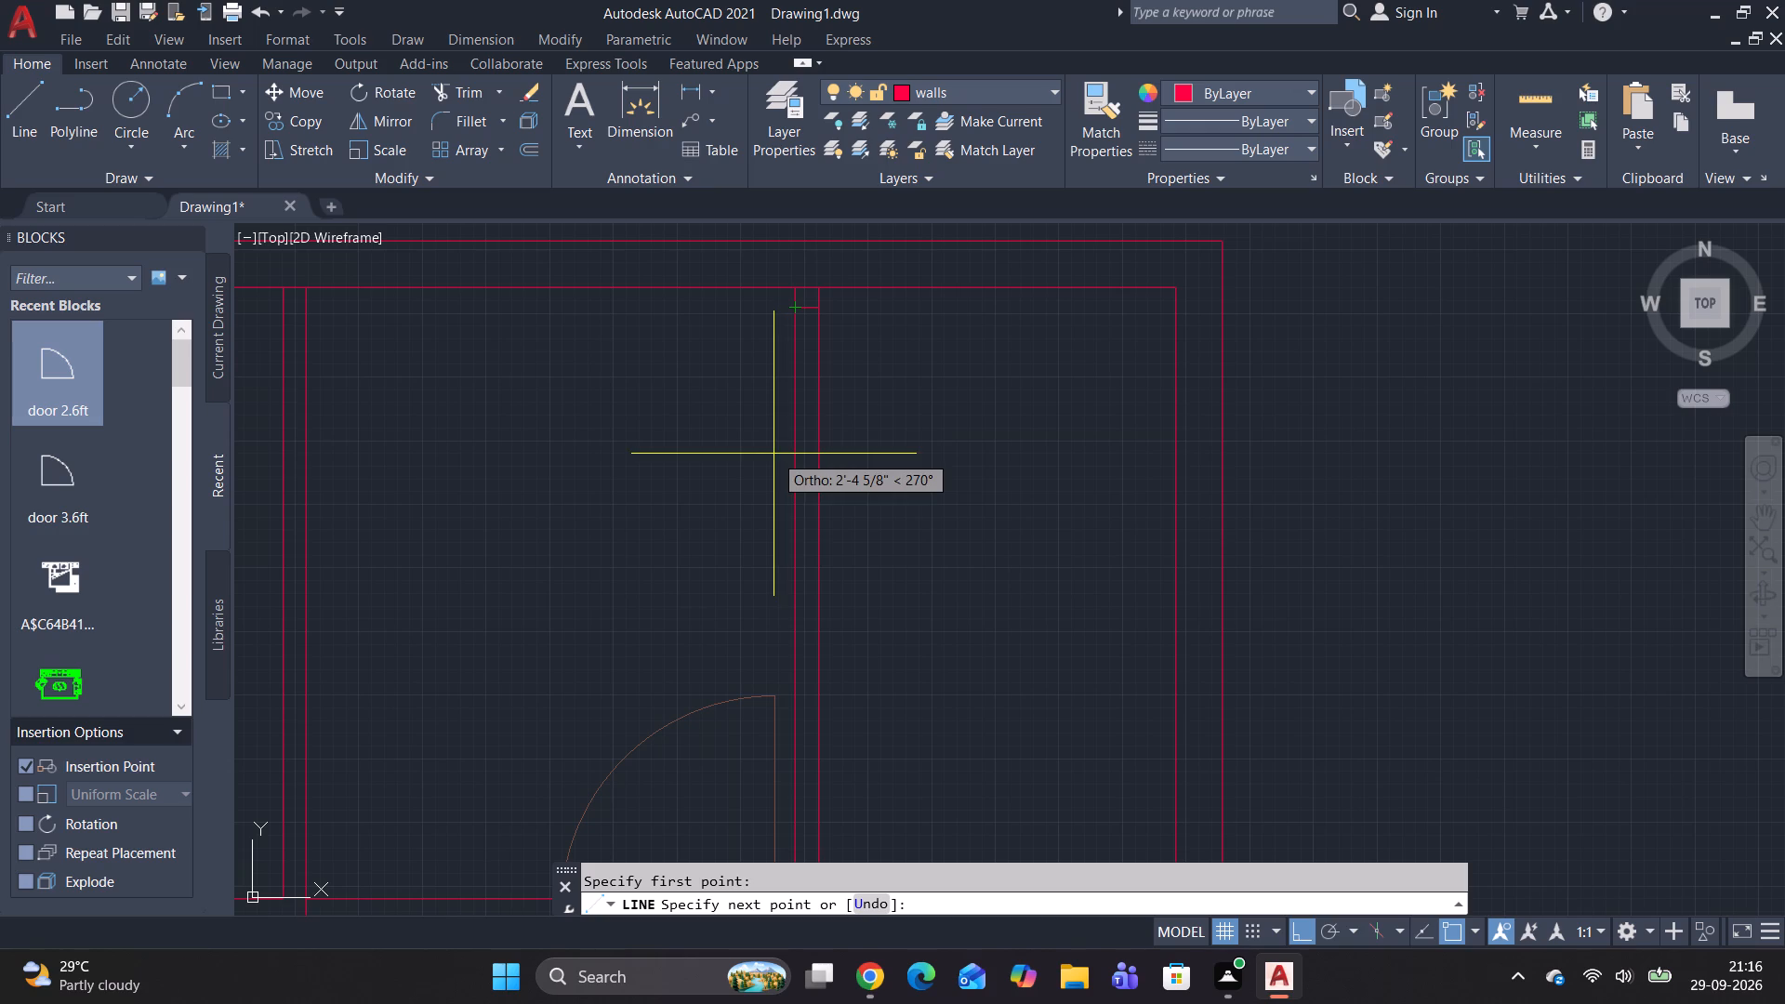
text(2'6)
text(")
key(space)
click(887, 458)
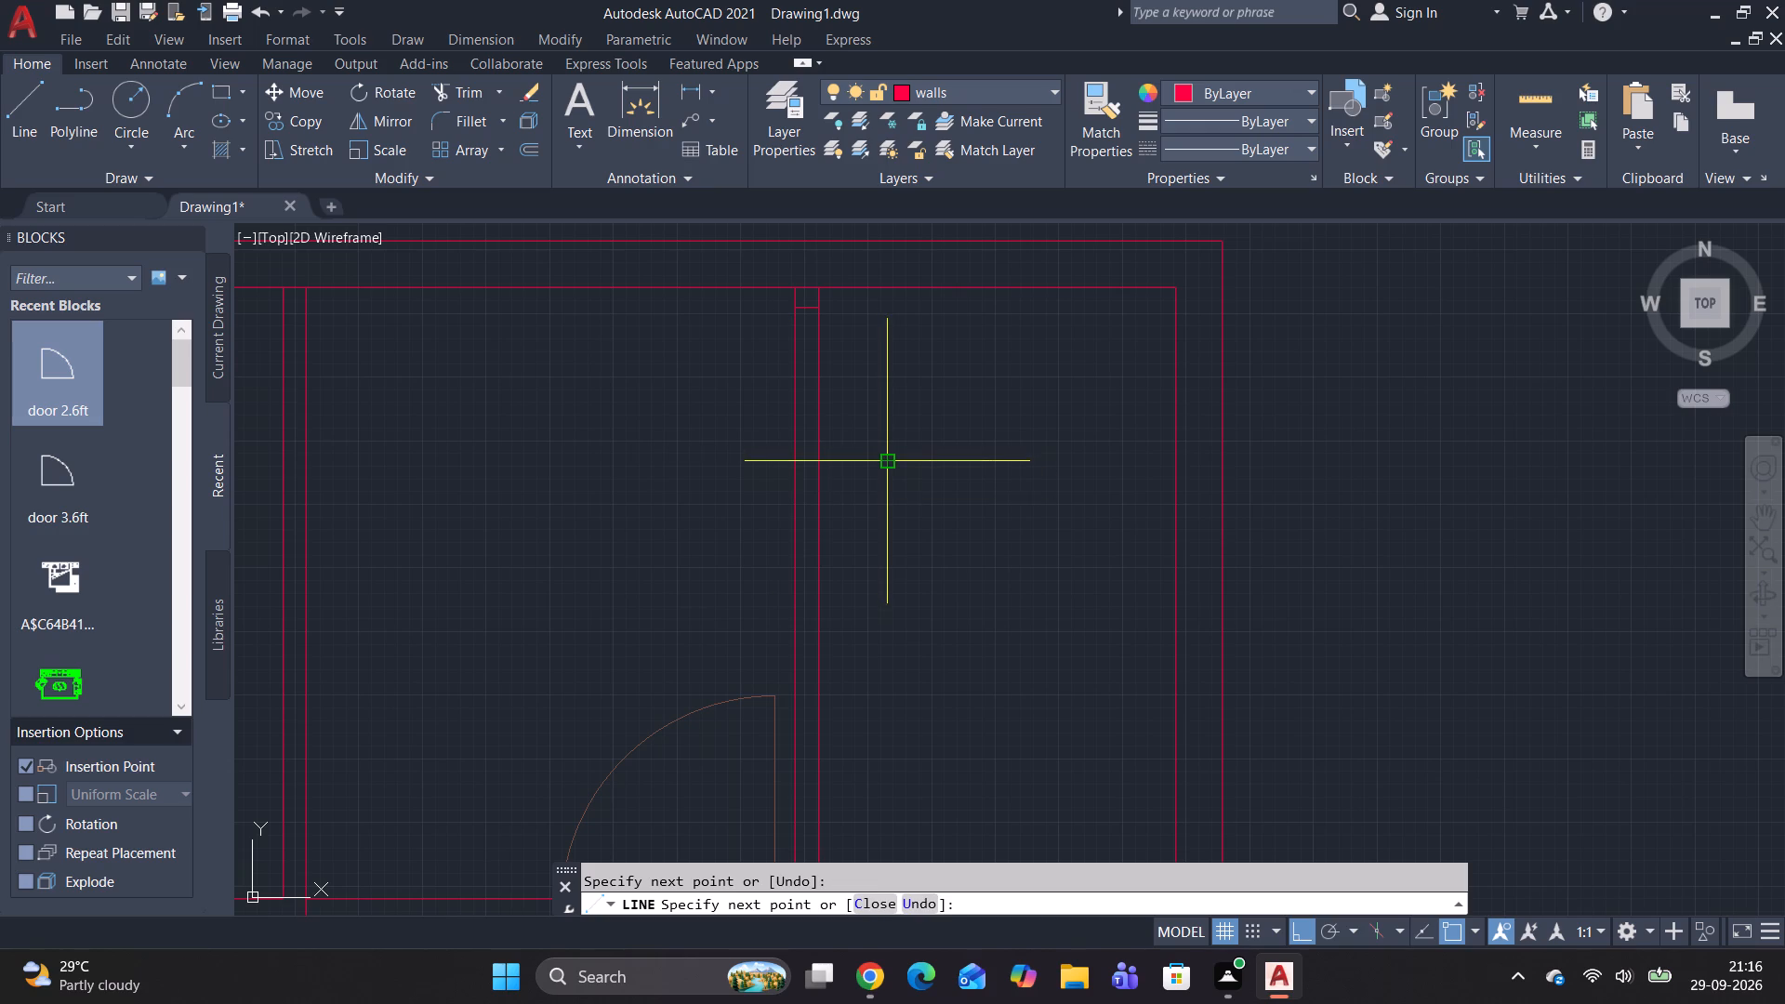
key(Escape)
key(Escape)
Trim the part of the lower jamb line that extends beyond the divider's right face.
text(tr)
key(space)
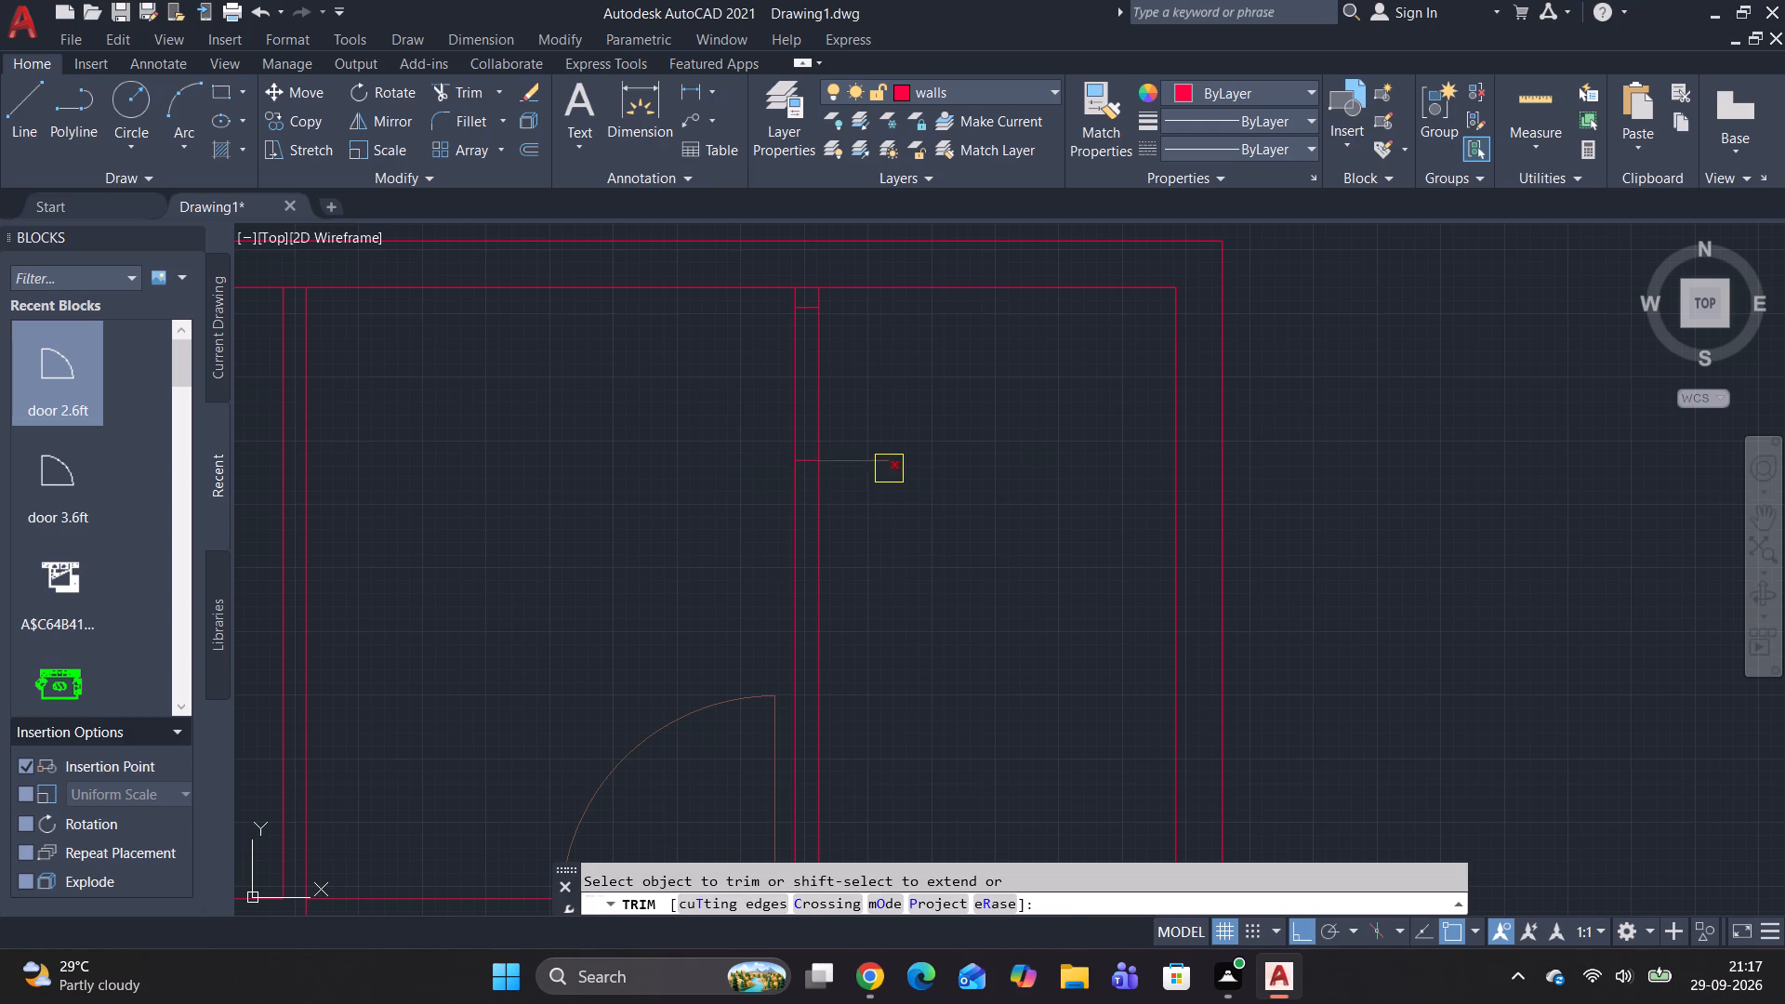
click(858, 468)
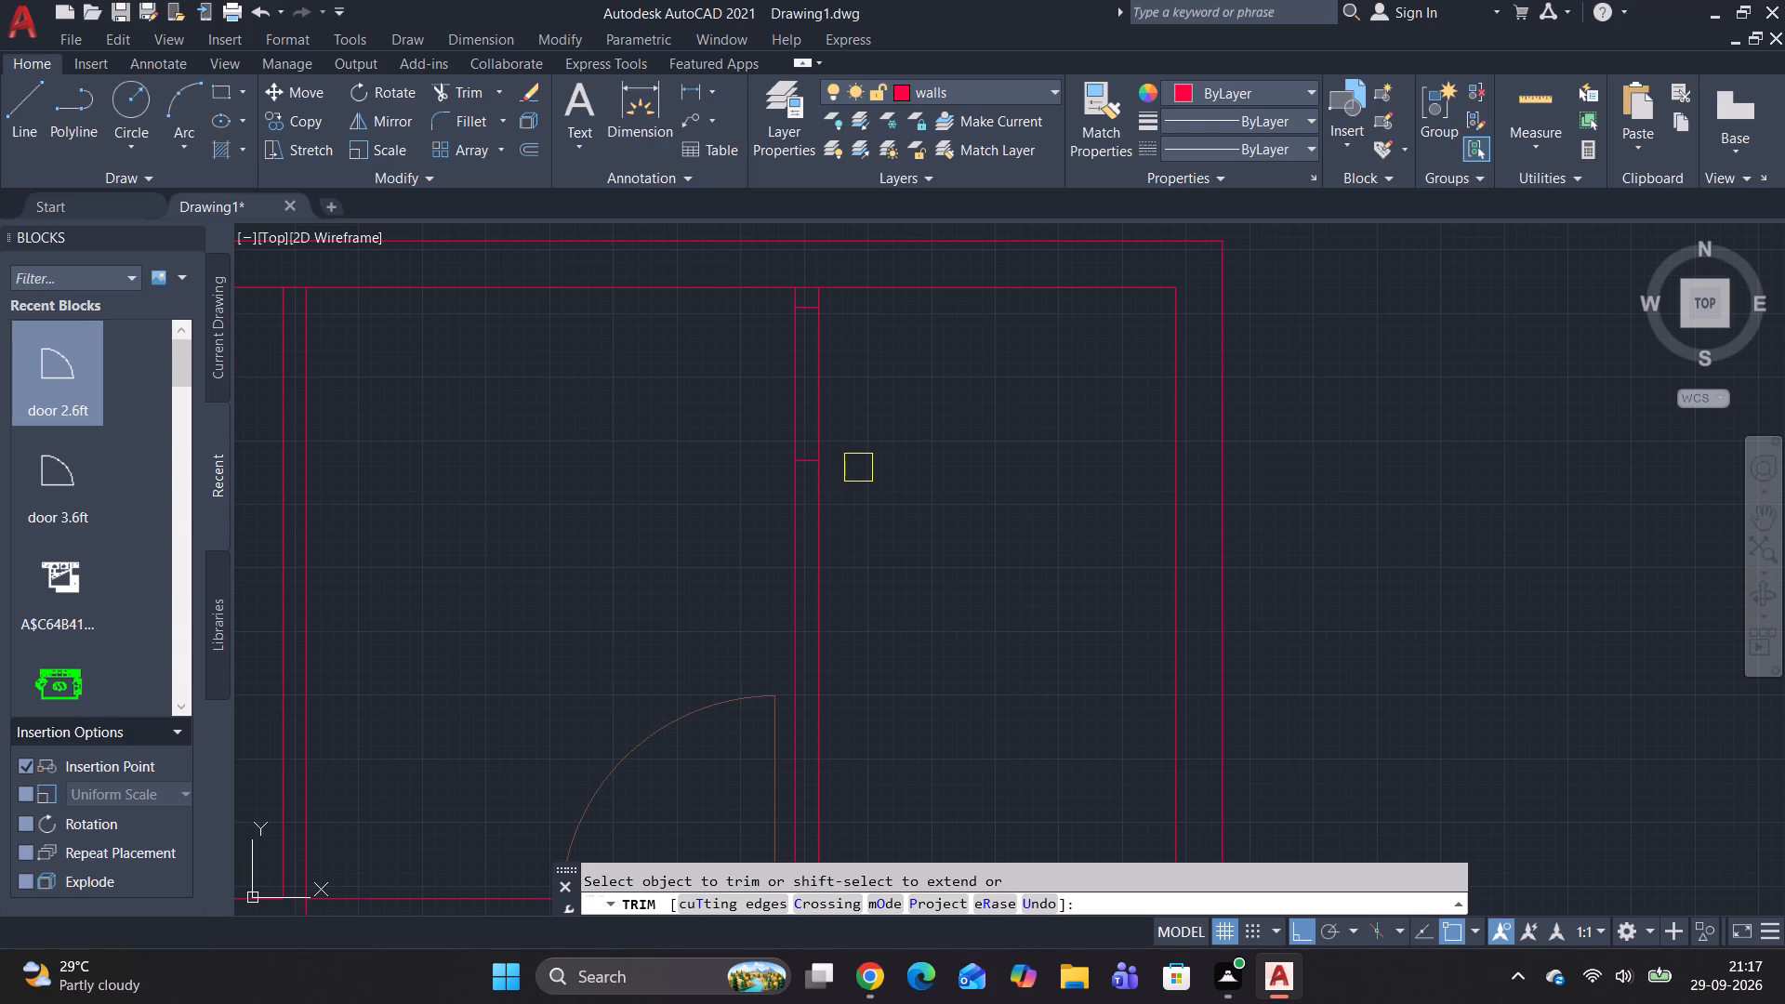
key(Escape)
key(Escape)
key(Escape)
key(Escape)
key(Escape)
Move the smaller door from the left divider's opening to the upper jamb of the right-hand divider's new opening.
scroll(977, 548, down, 1)
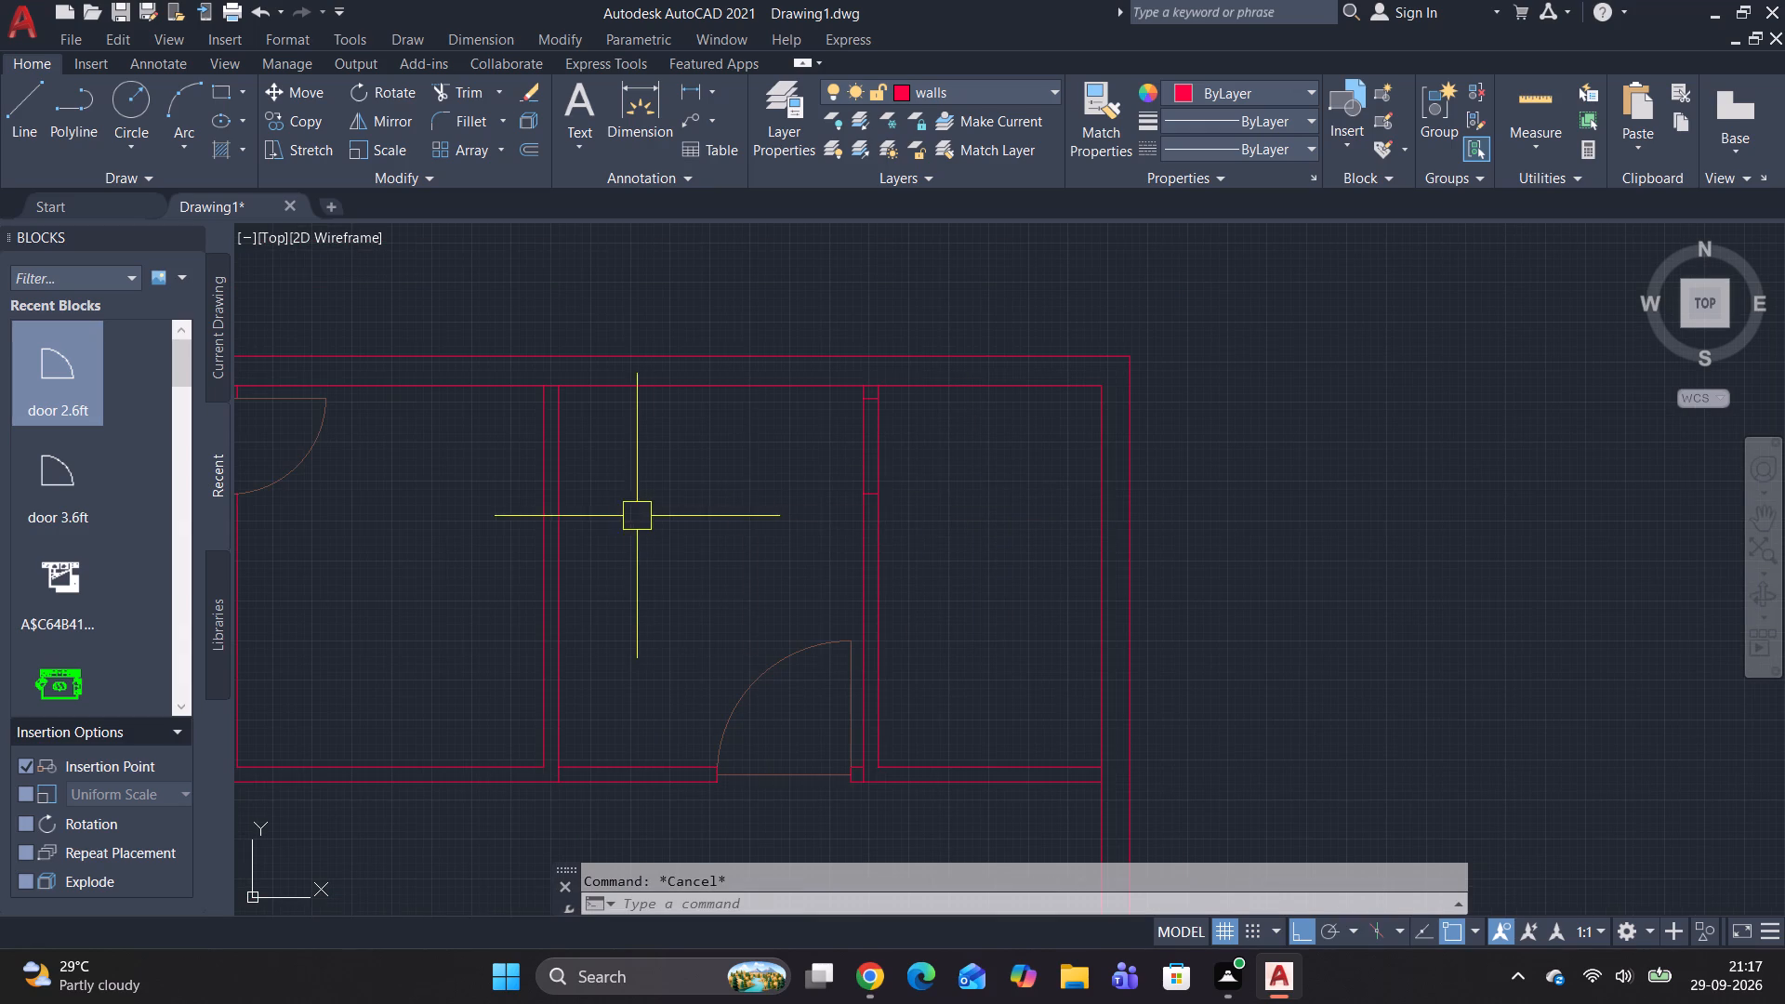
middle_drag(841, 544, 1057, 562)
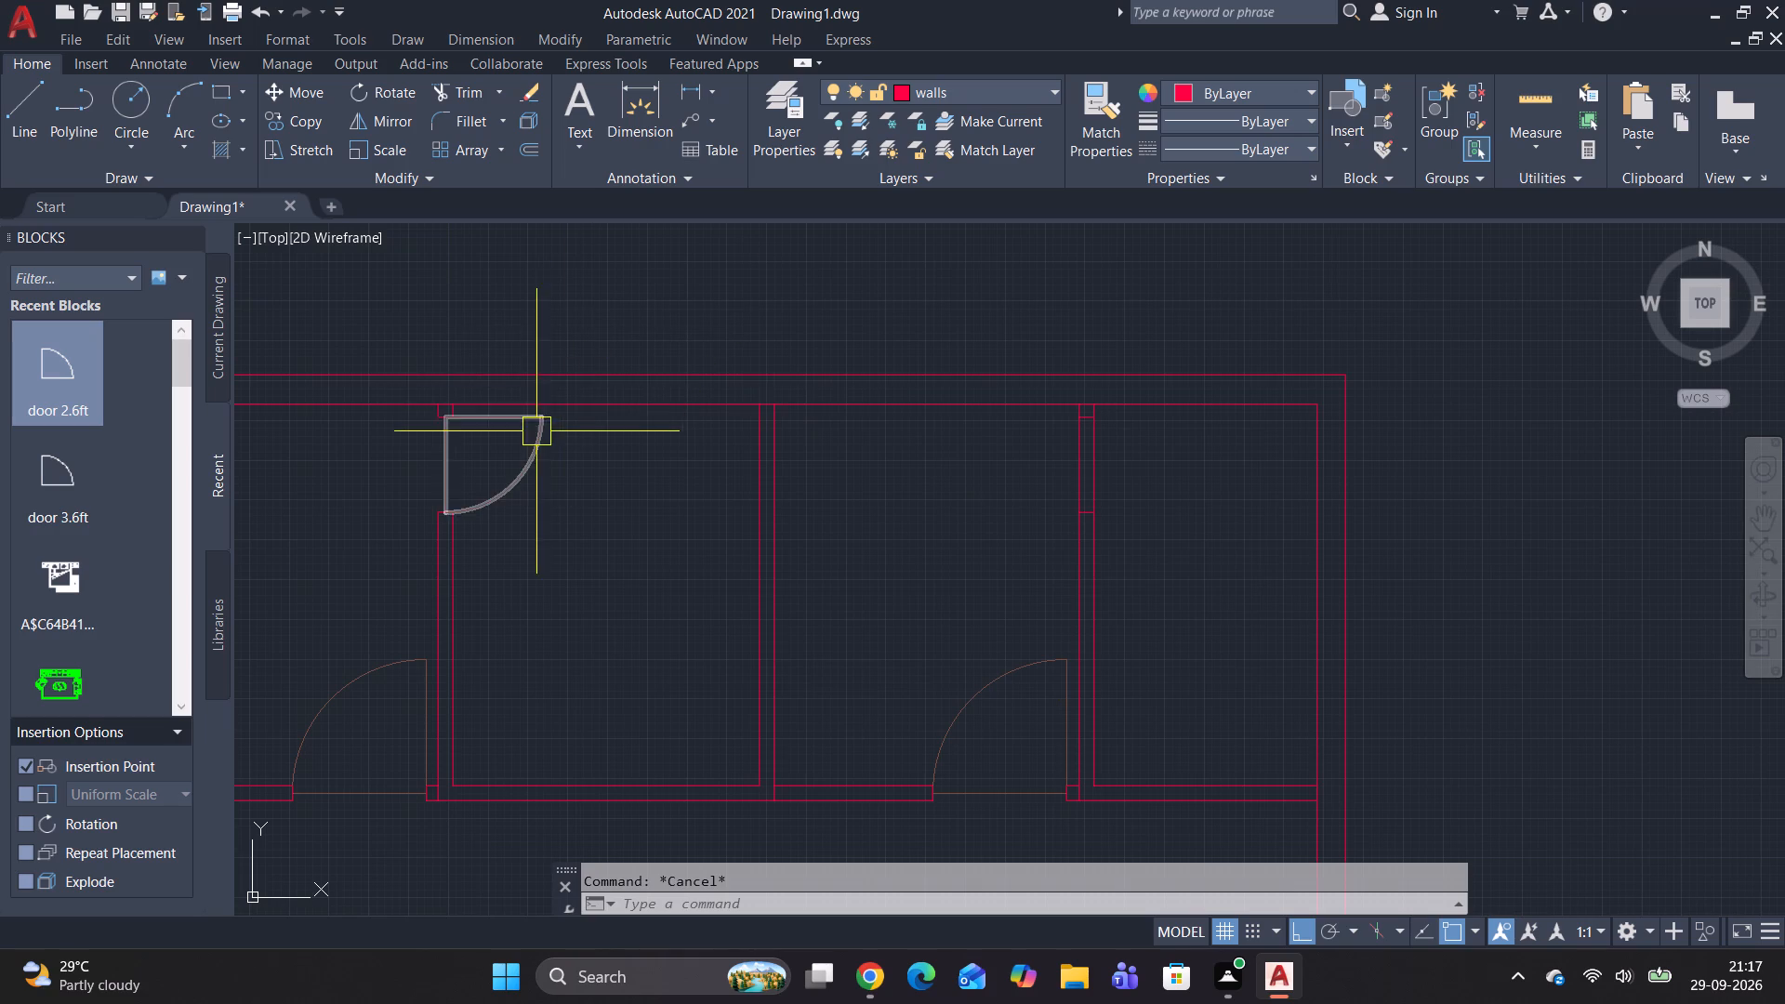
click(536, 432)
key(m)
key(space)
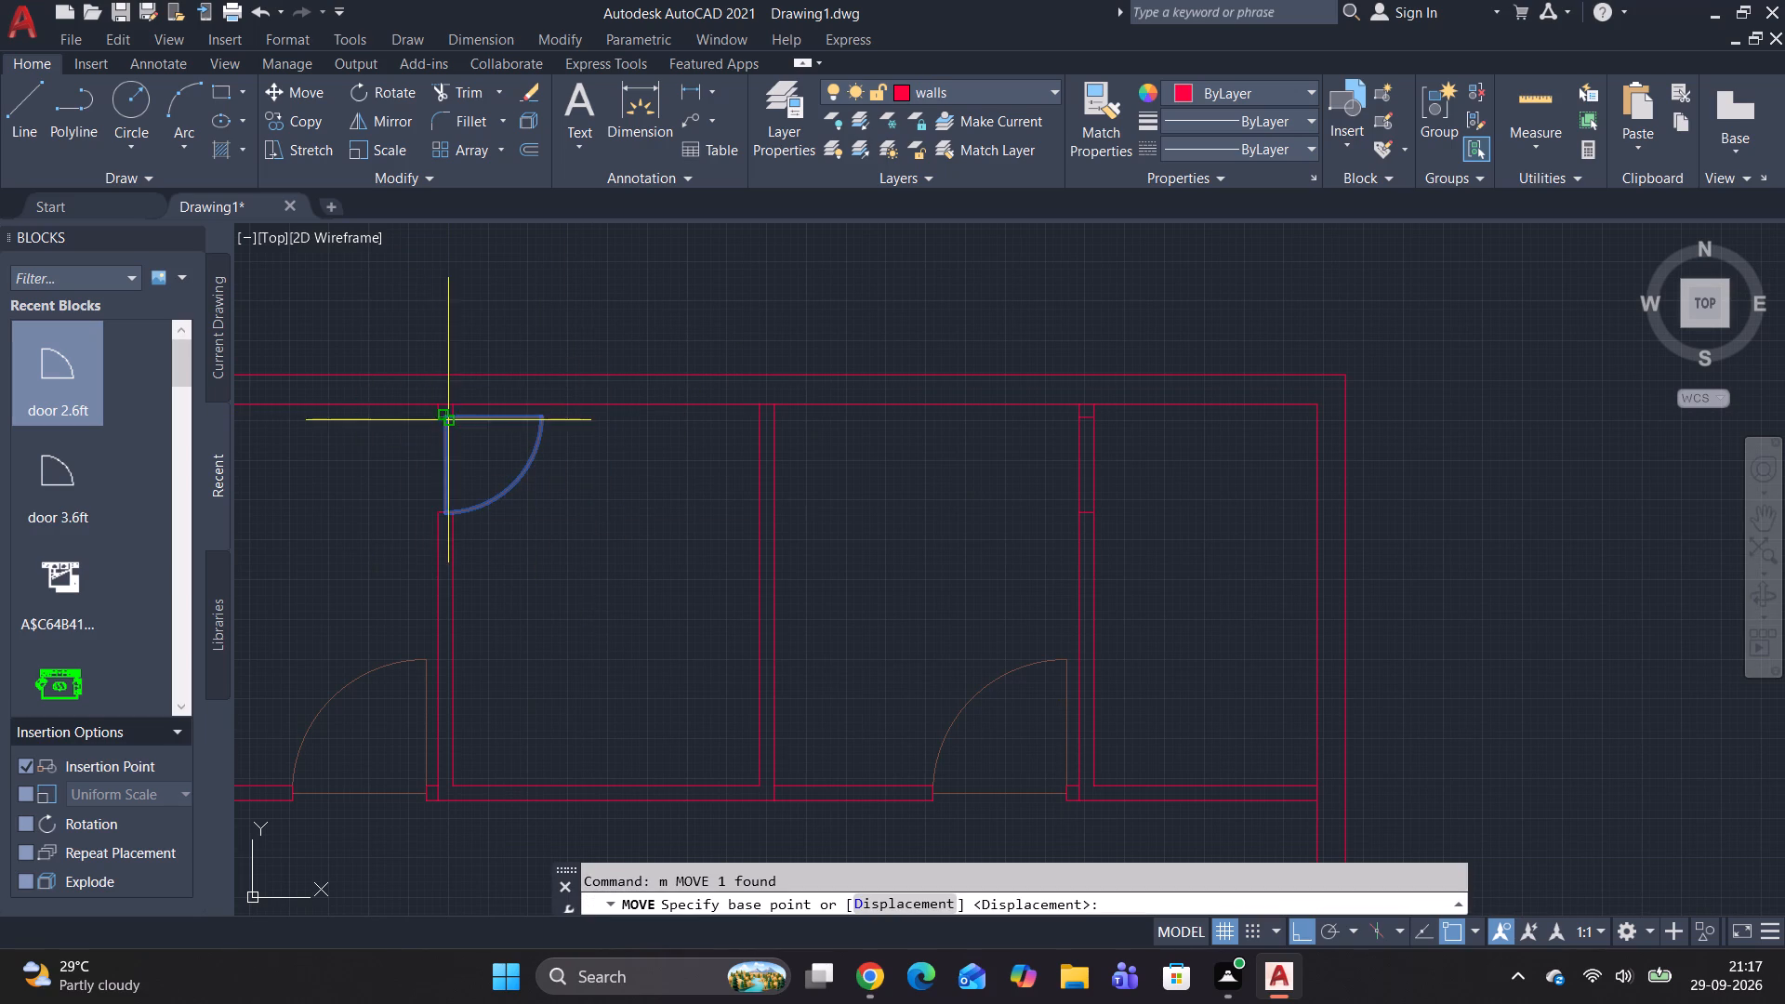
click(440, 416)
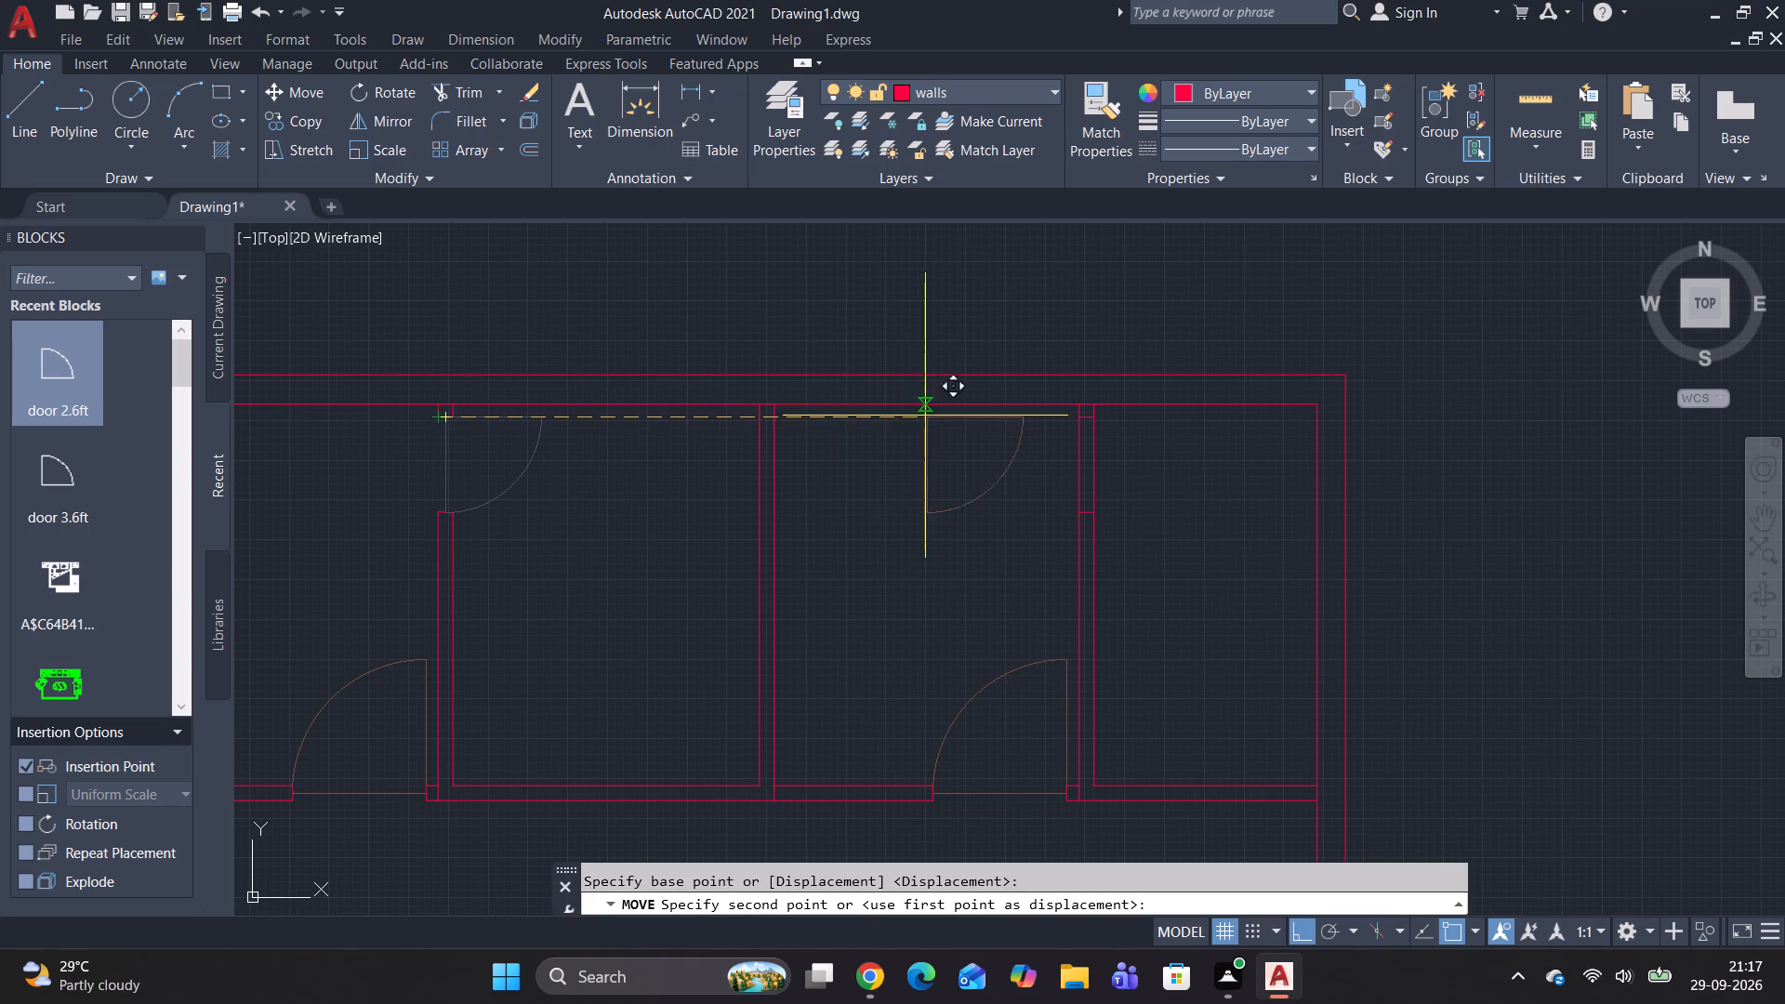
scroll(1058, 429, up, 2)
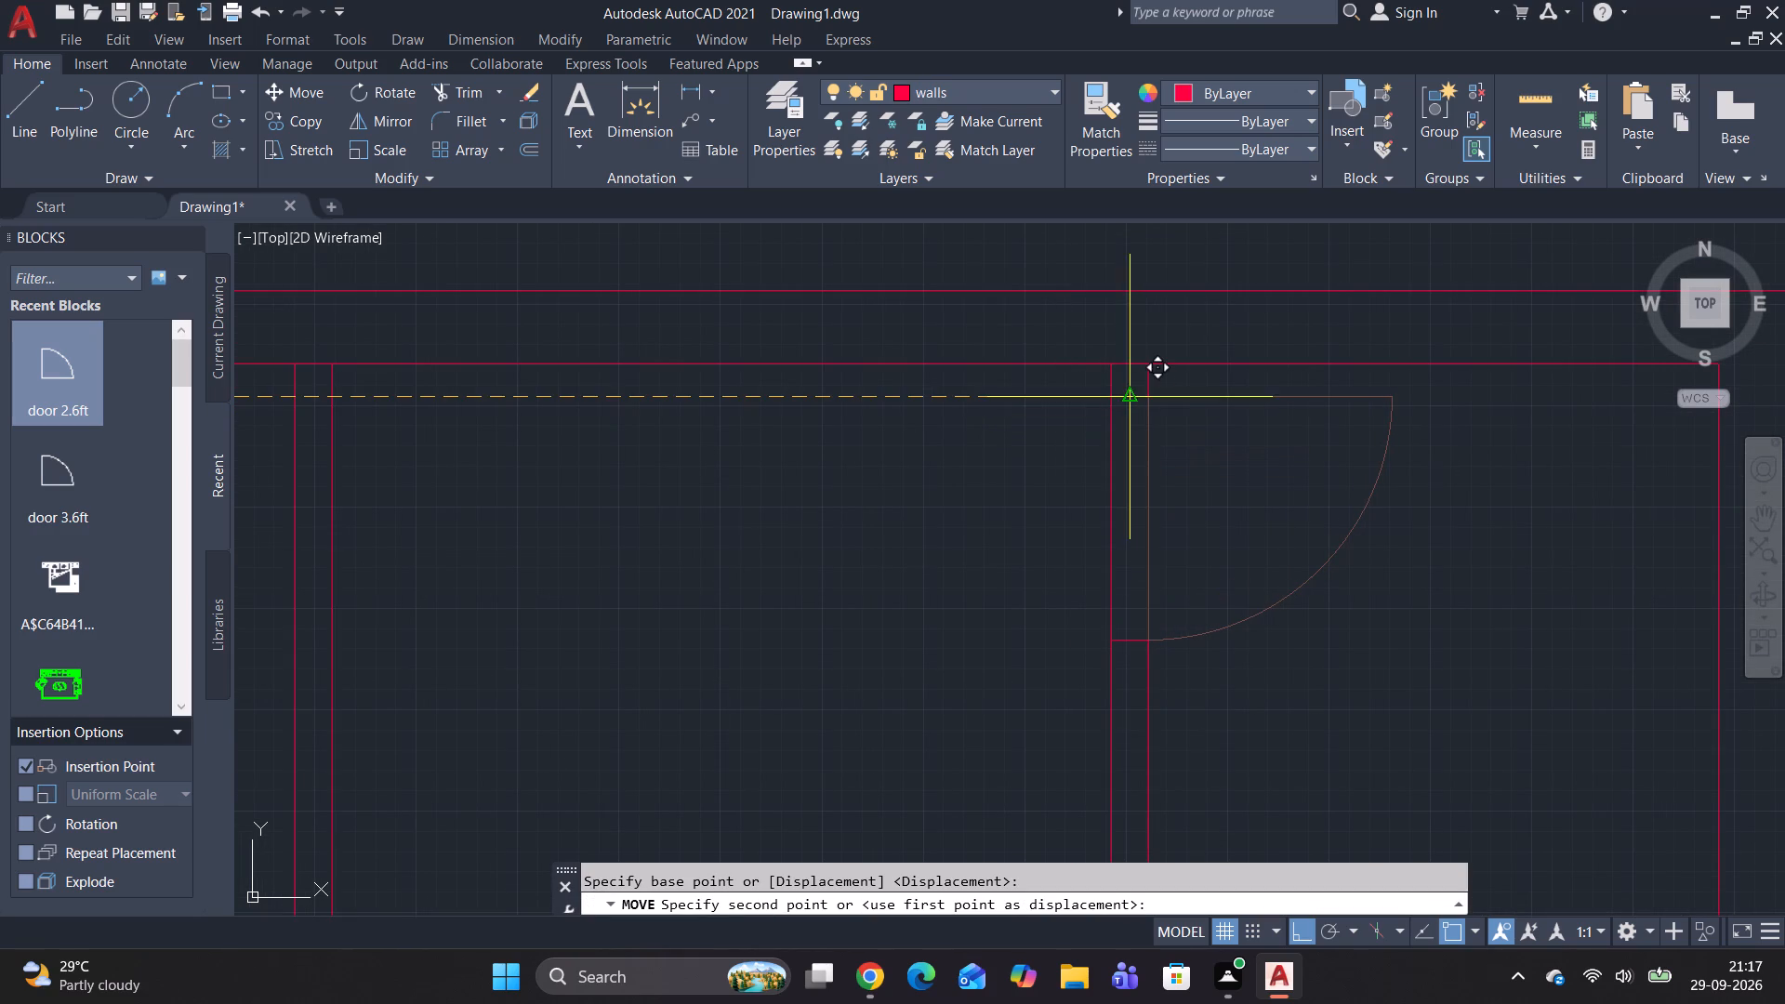
click(1131, 403)
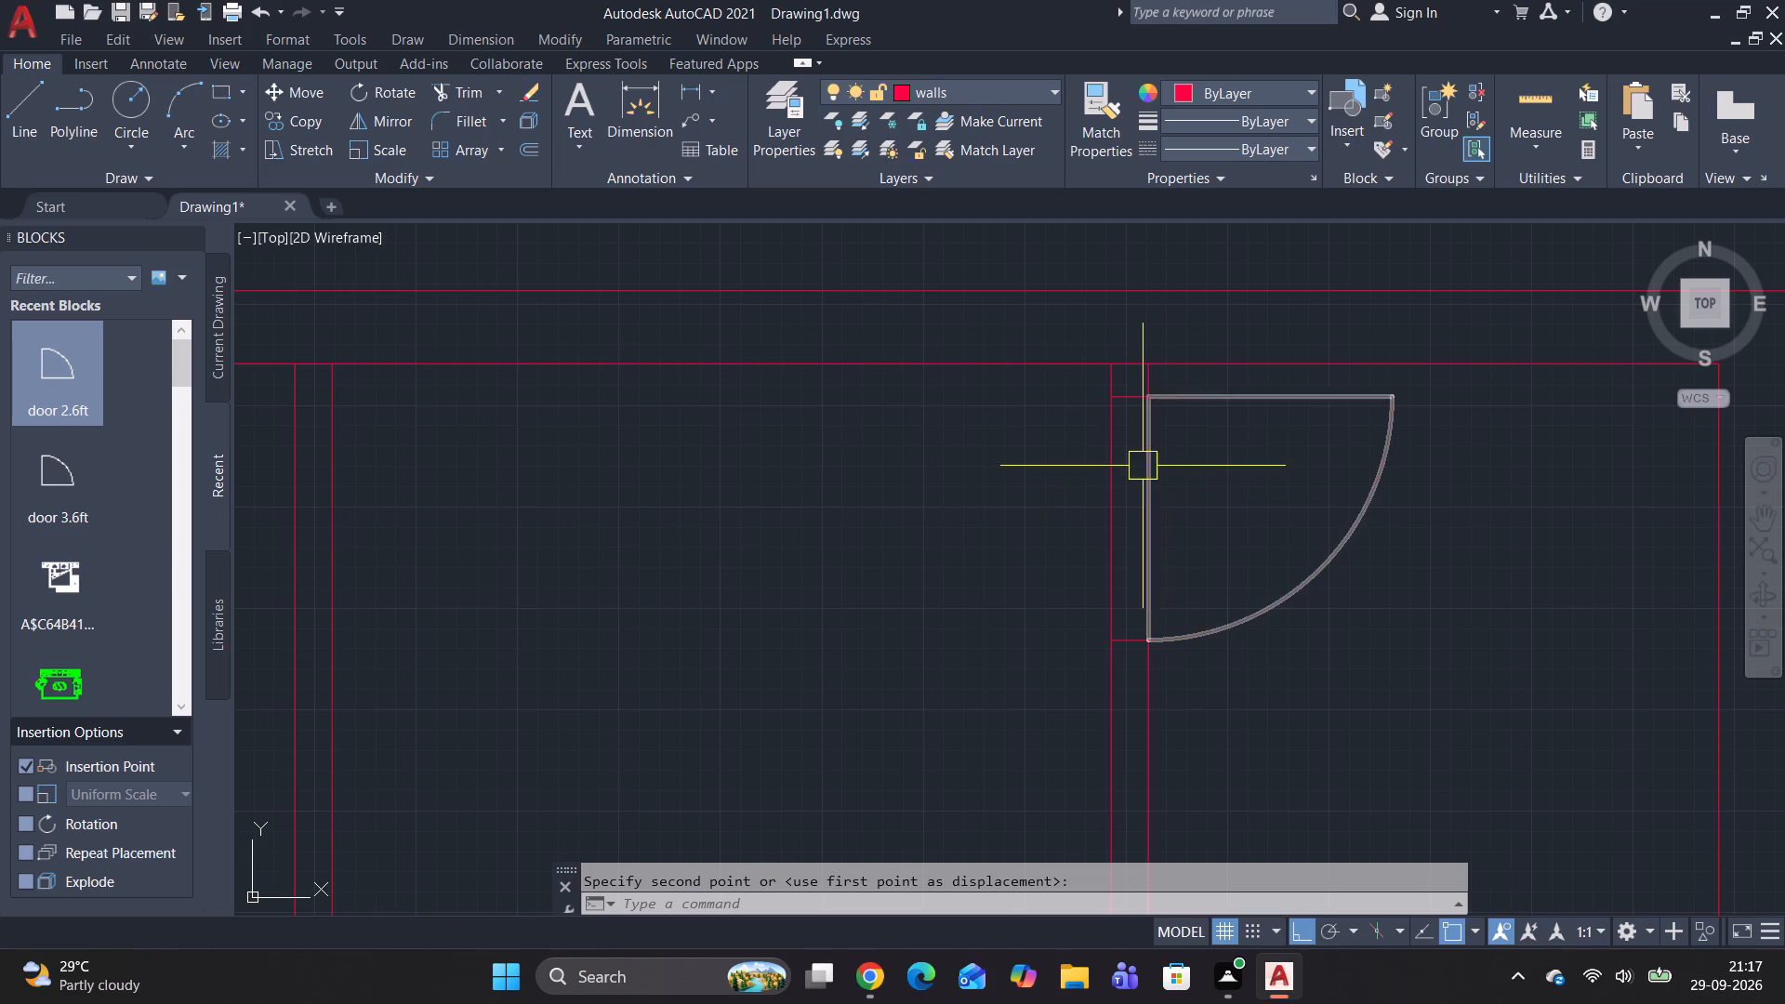
Move the smaller door by its hinge corner to the midpoint of the upper jamb.
click(1142, 466)
key(m)
key(space)
click(1145, 401)
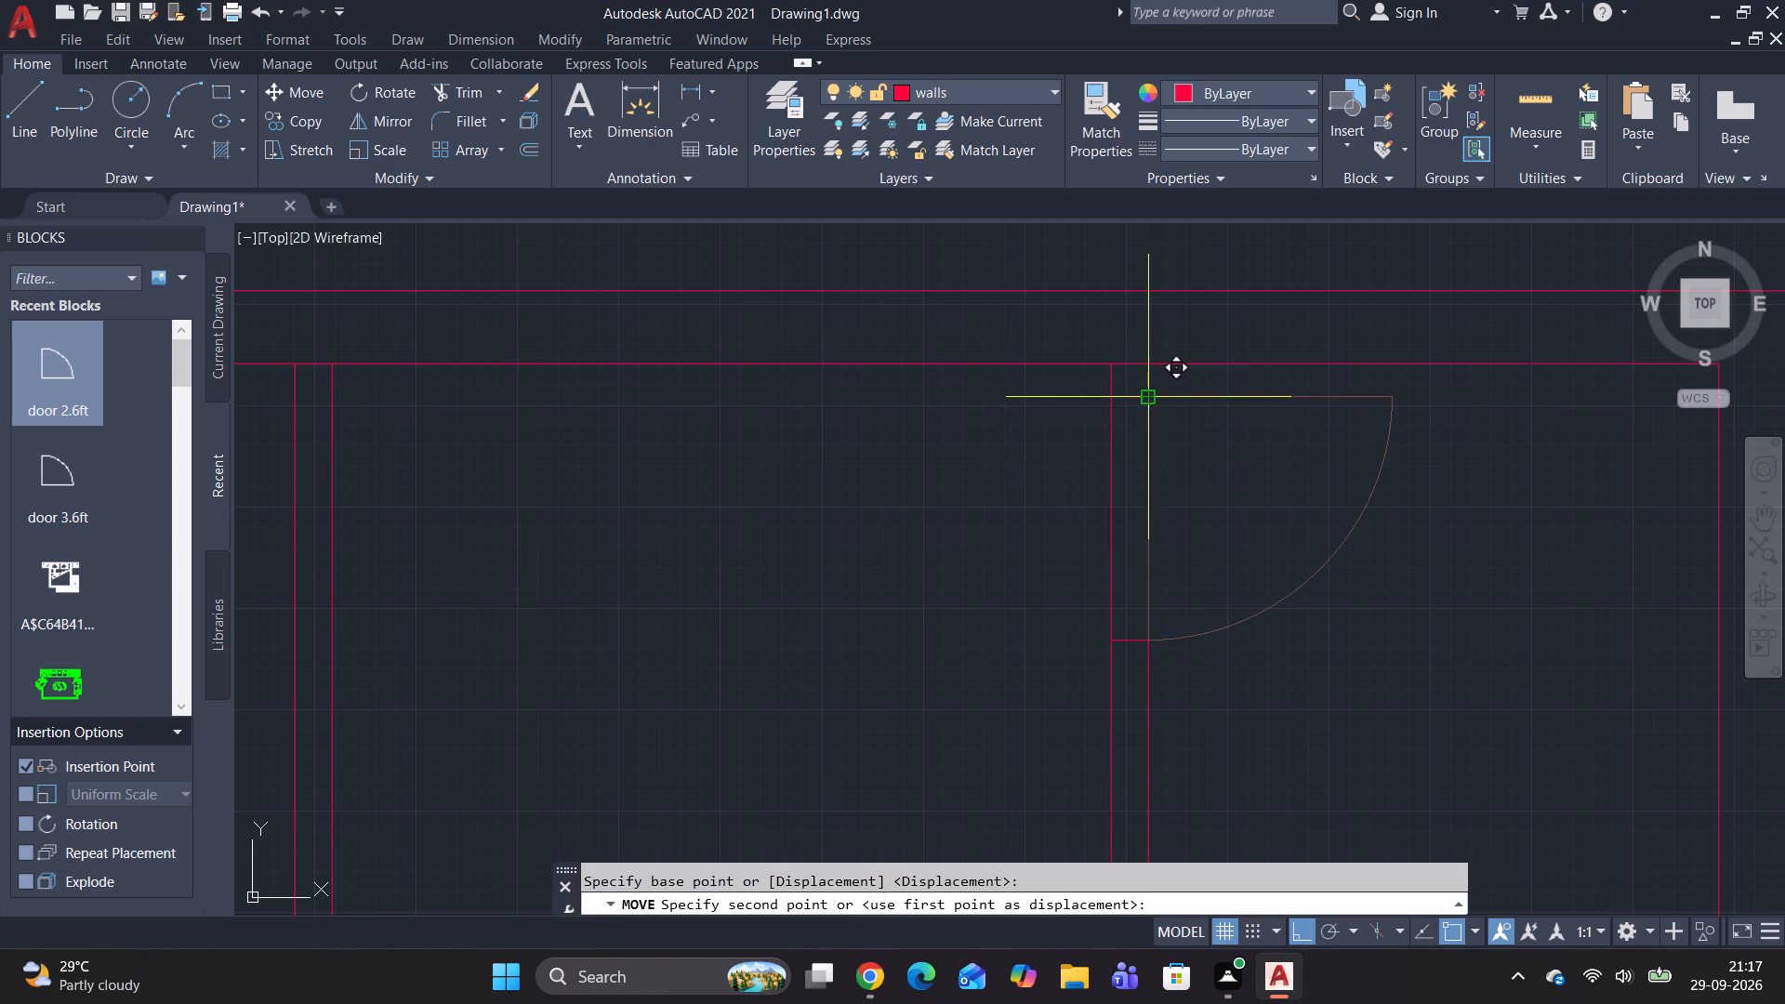
click(1133, 403)
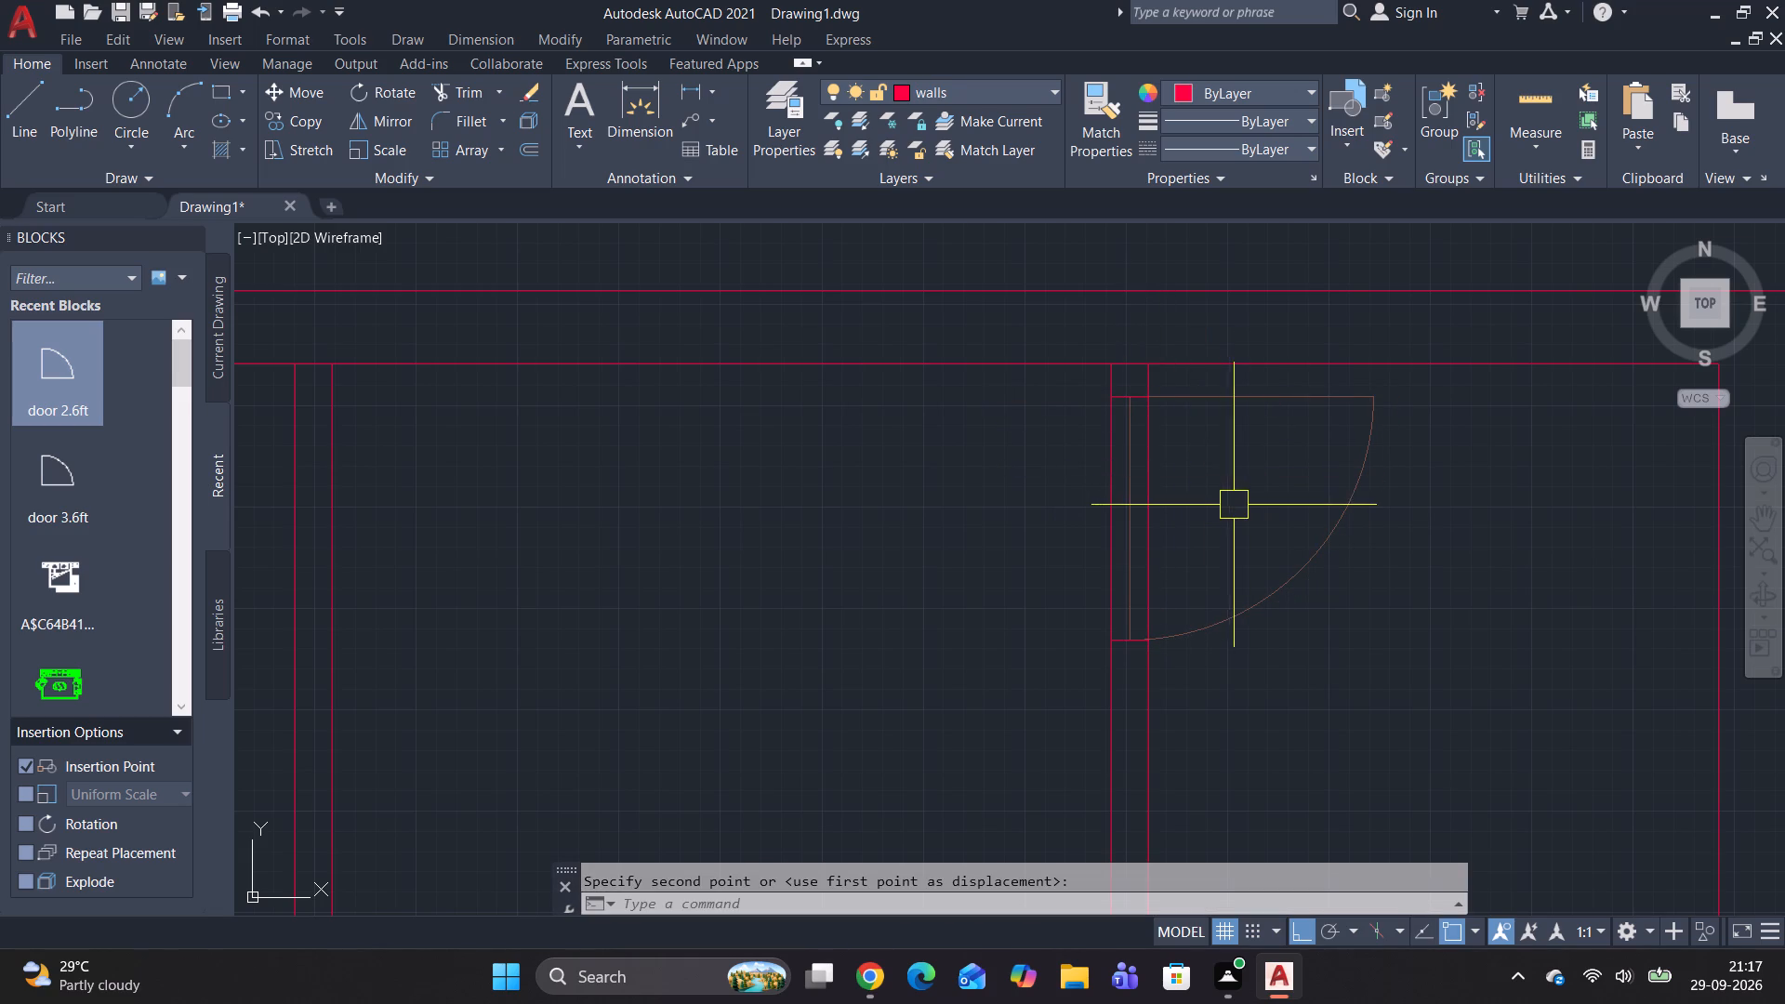
key(Escape)
key(Escape)
key(Escape)
Trim both divider wall lines between the upper and lower jambs to open the doorway.
text(tr)
key(space)
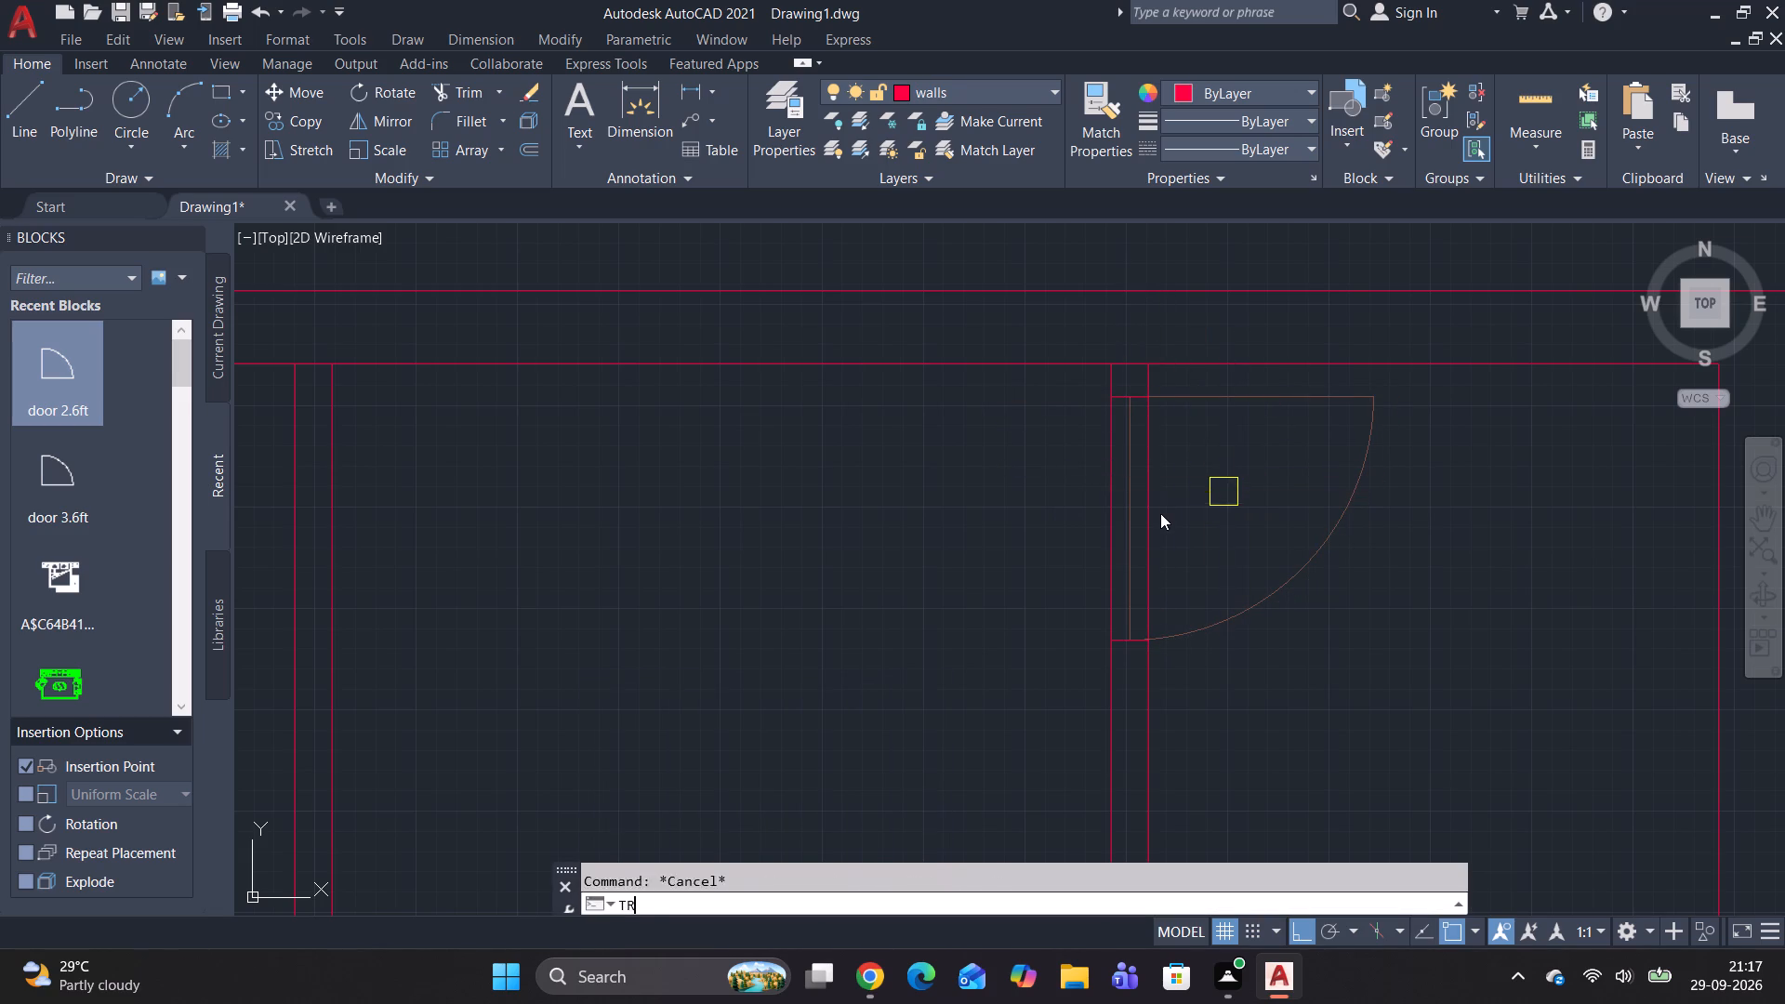
click(1153, 491)
click(1103, 492)
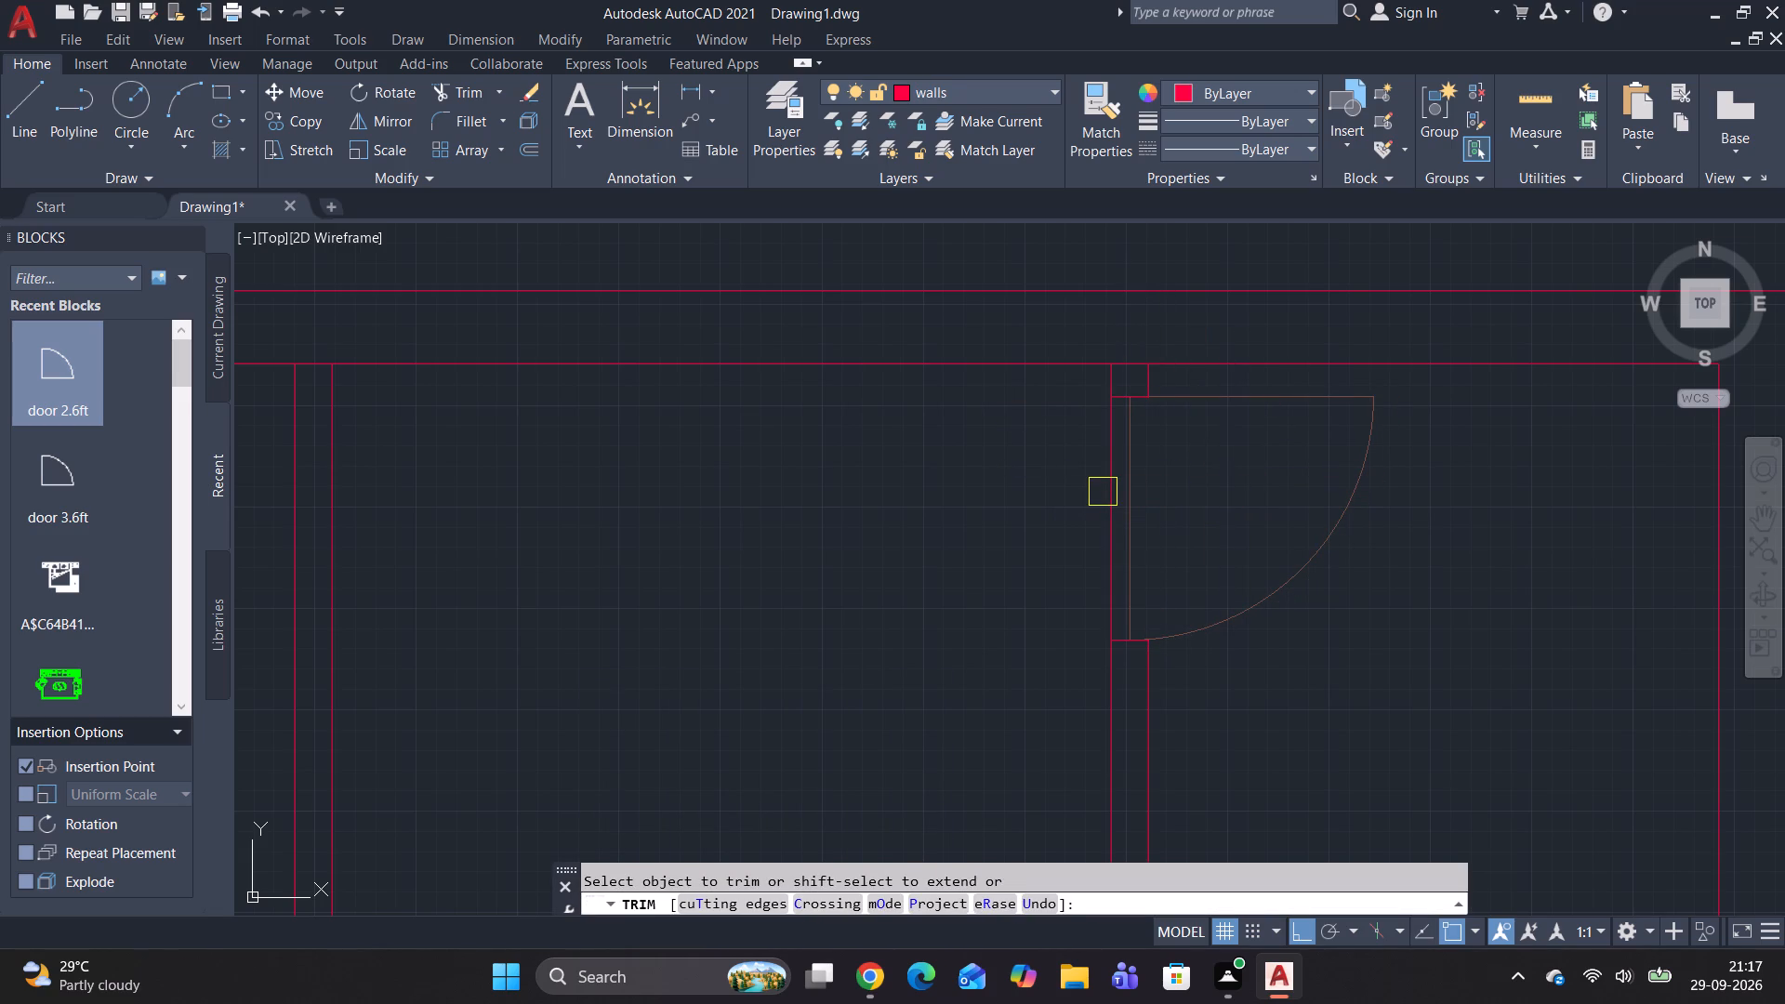
click(1116, 467)
key(Escape)
key(Escape)
scroll(1236, 535, down, 2)
middle_drag(1126, 383, 1129, 337)
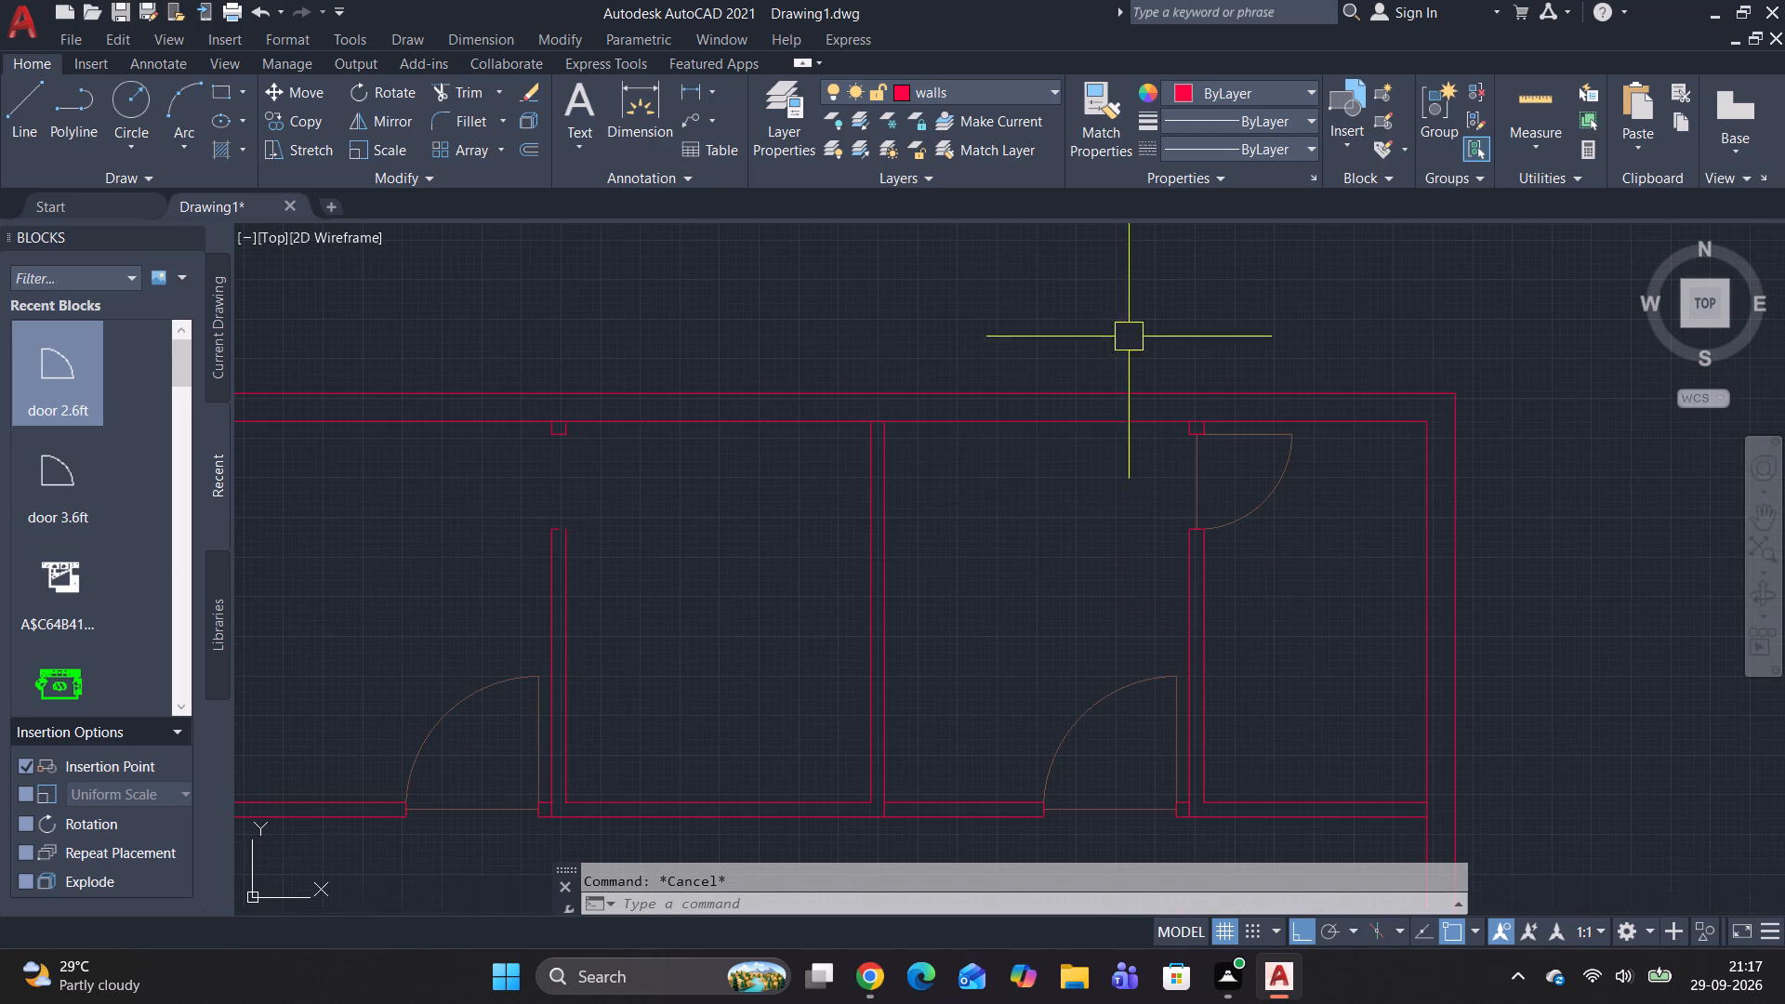
Copy the smaller door from the right-hand divider's opening to the midpoint of the left divider's upper jamb.
click(1197, 486)
key(c)
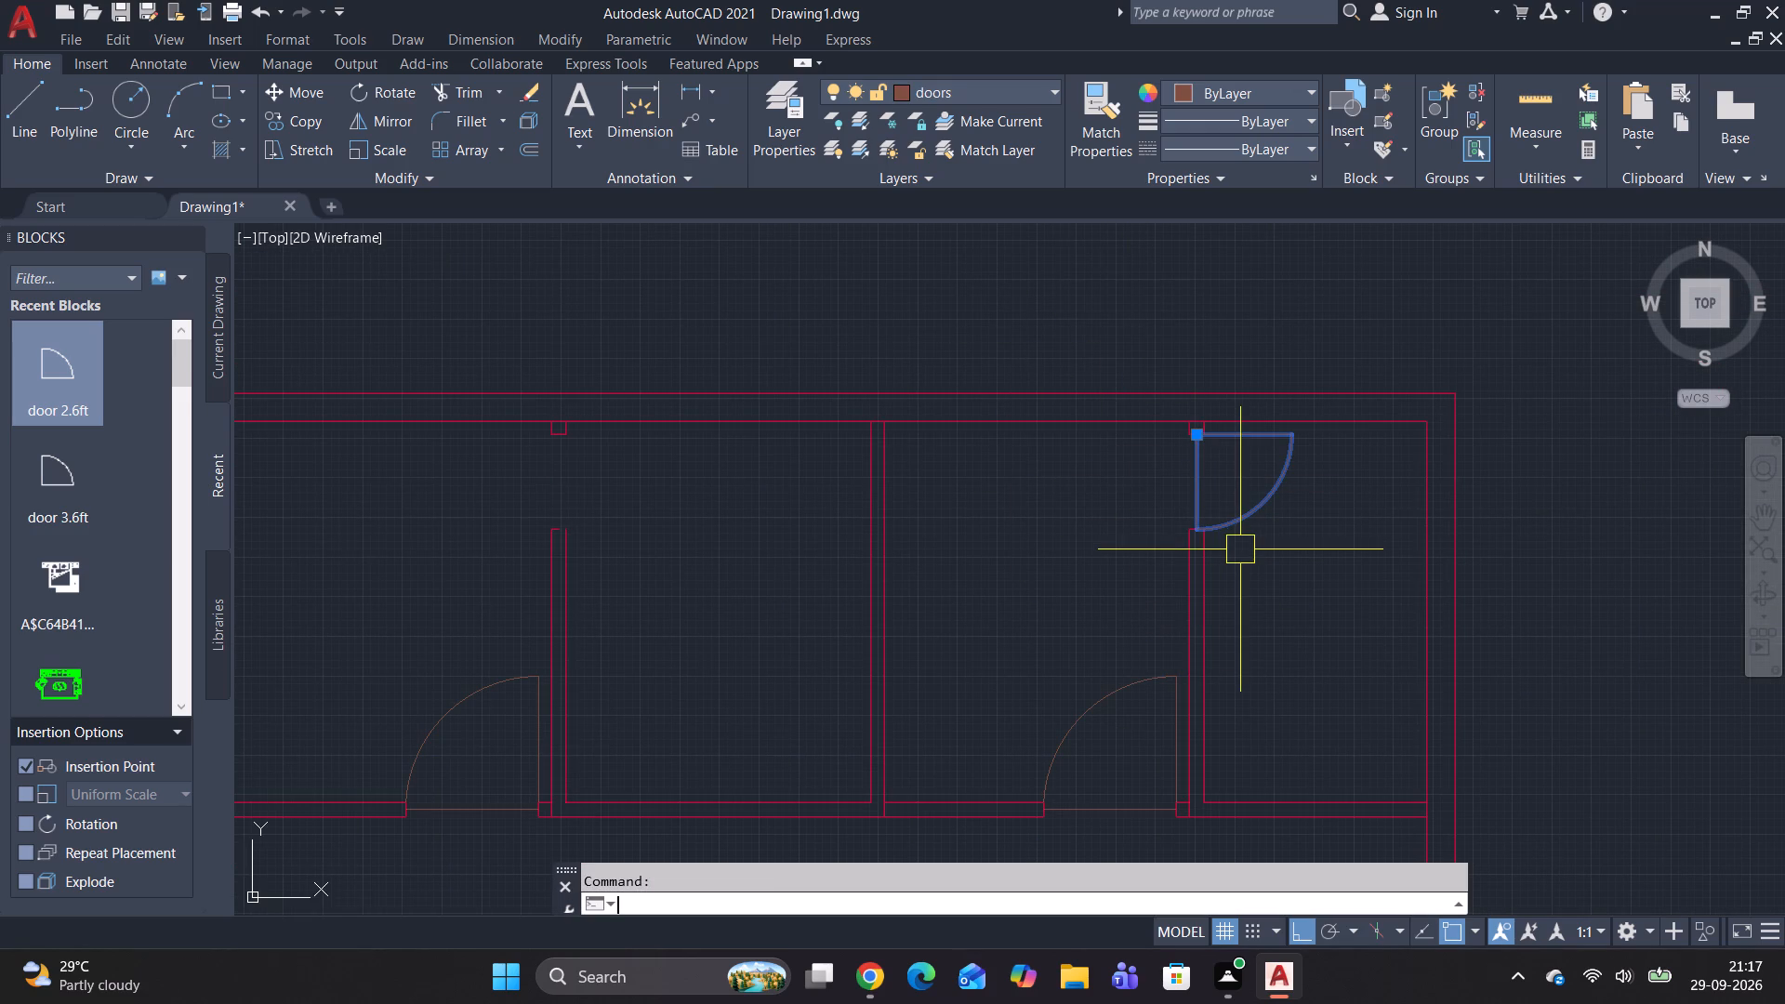
text(o)
key(space)
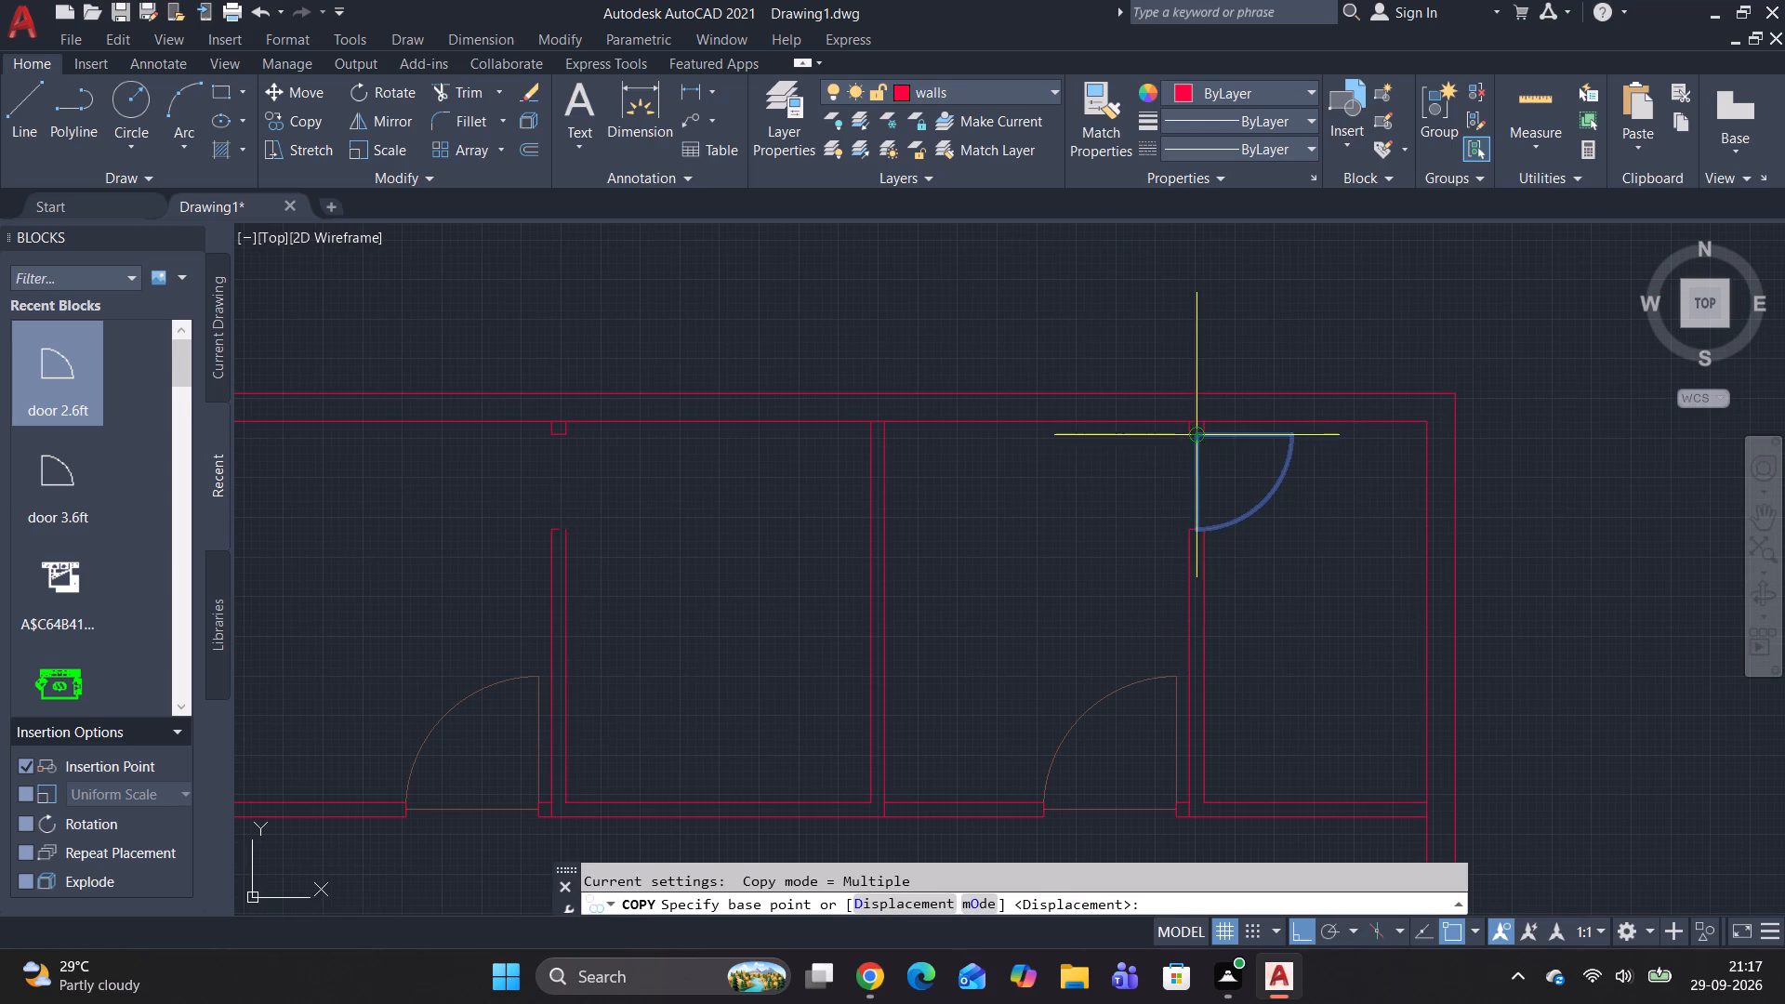
click(1198, 432)
scroll(568, 443, up, 2)
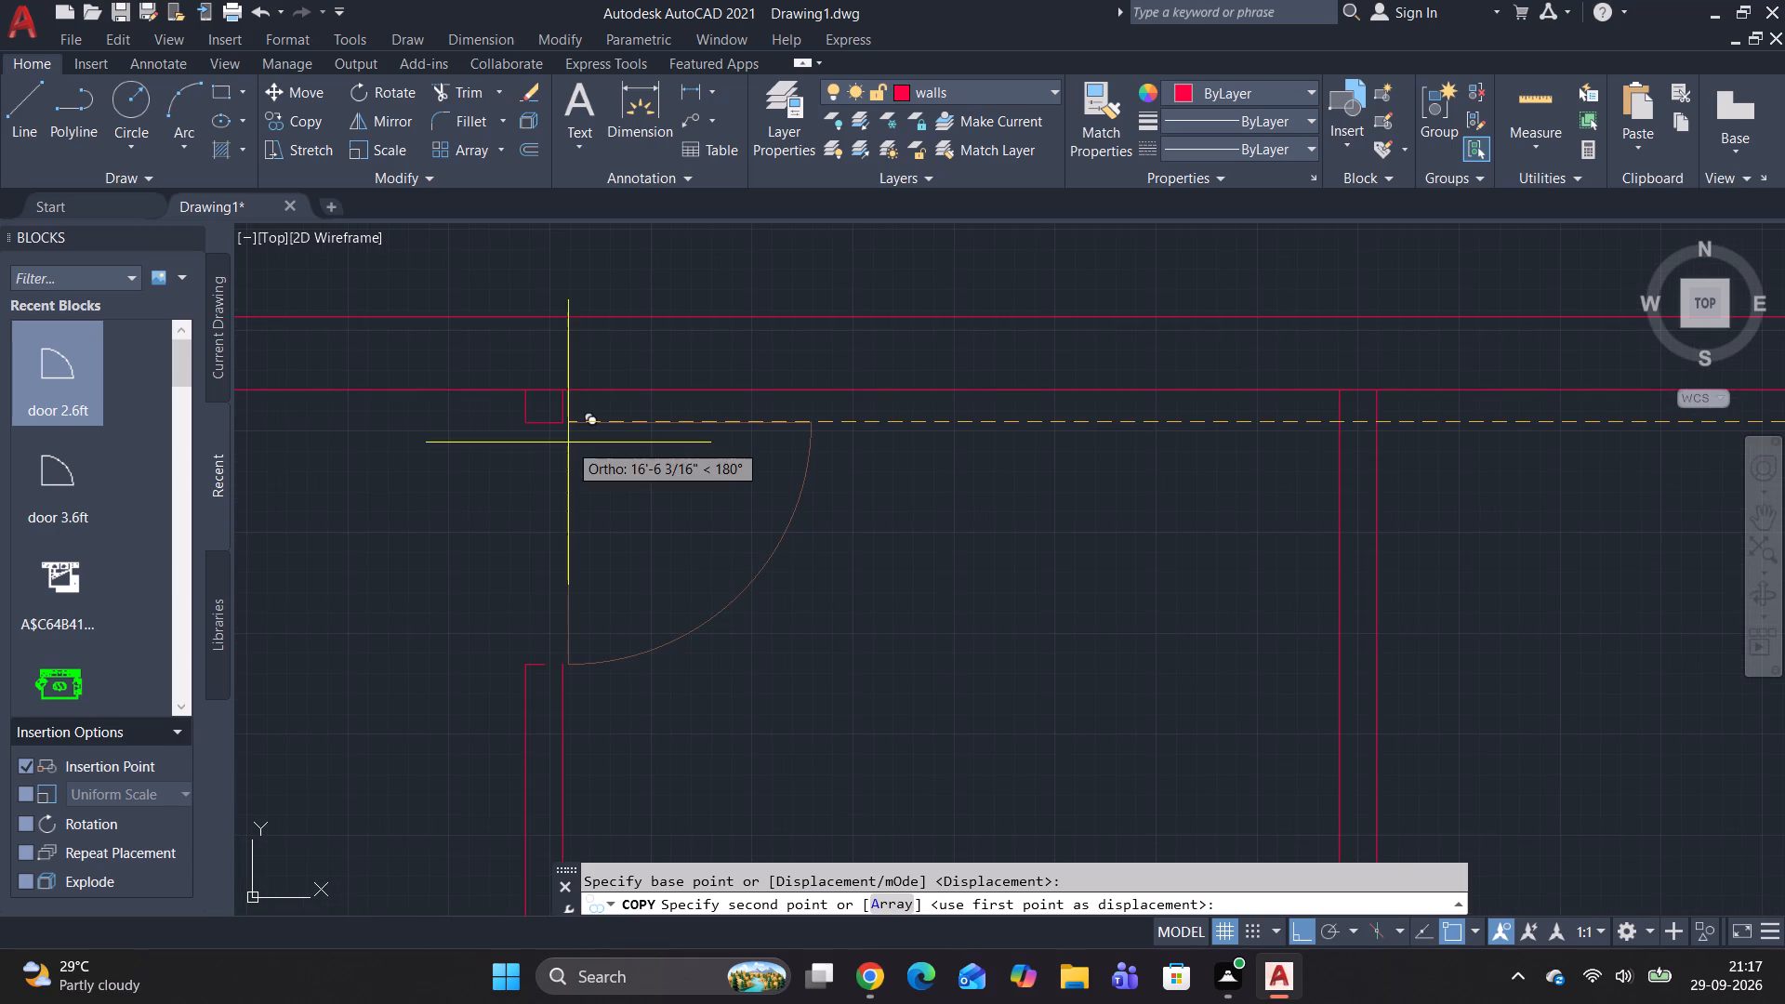
scroll(544, 423, up, 2)
click(543, 422)
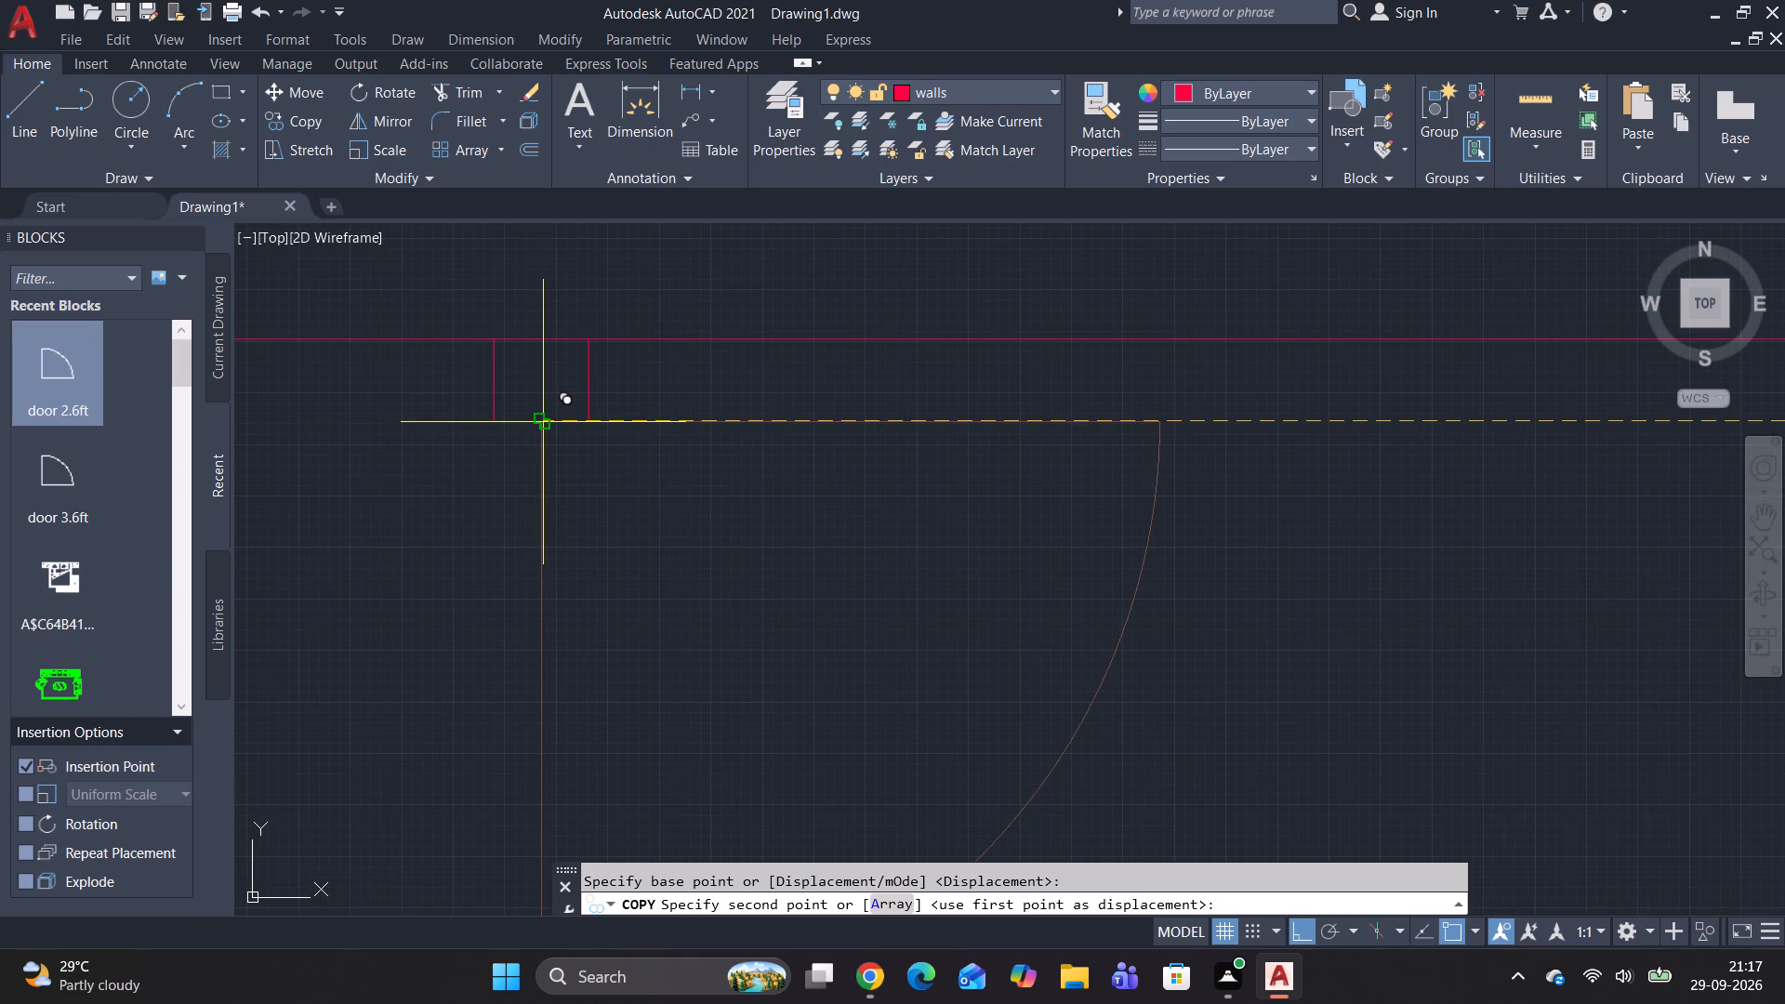
key(Escape)
Draw a jamb line across the lower-left room's top wall, 3' from the inner face of the outer left wall.
scroll(895, 477, down, 4)
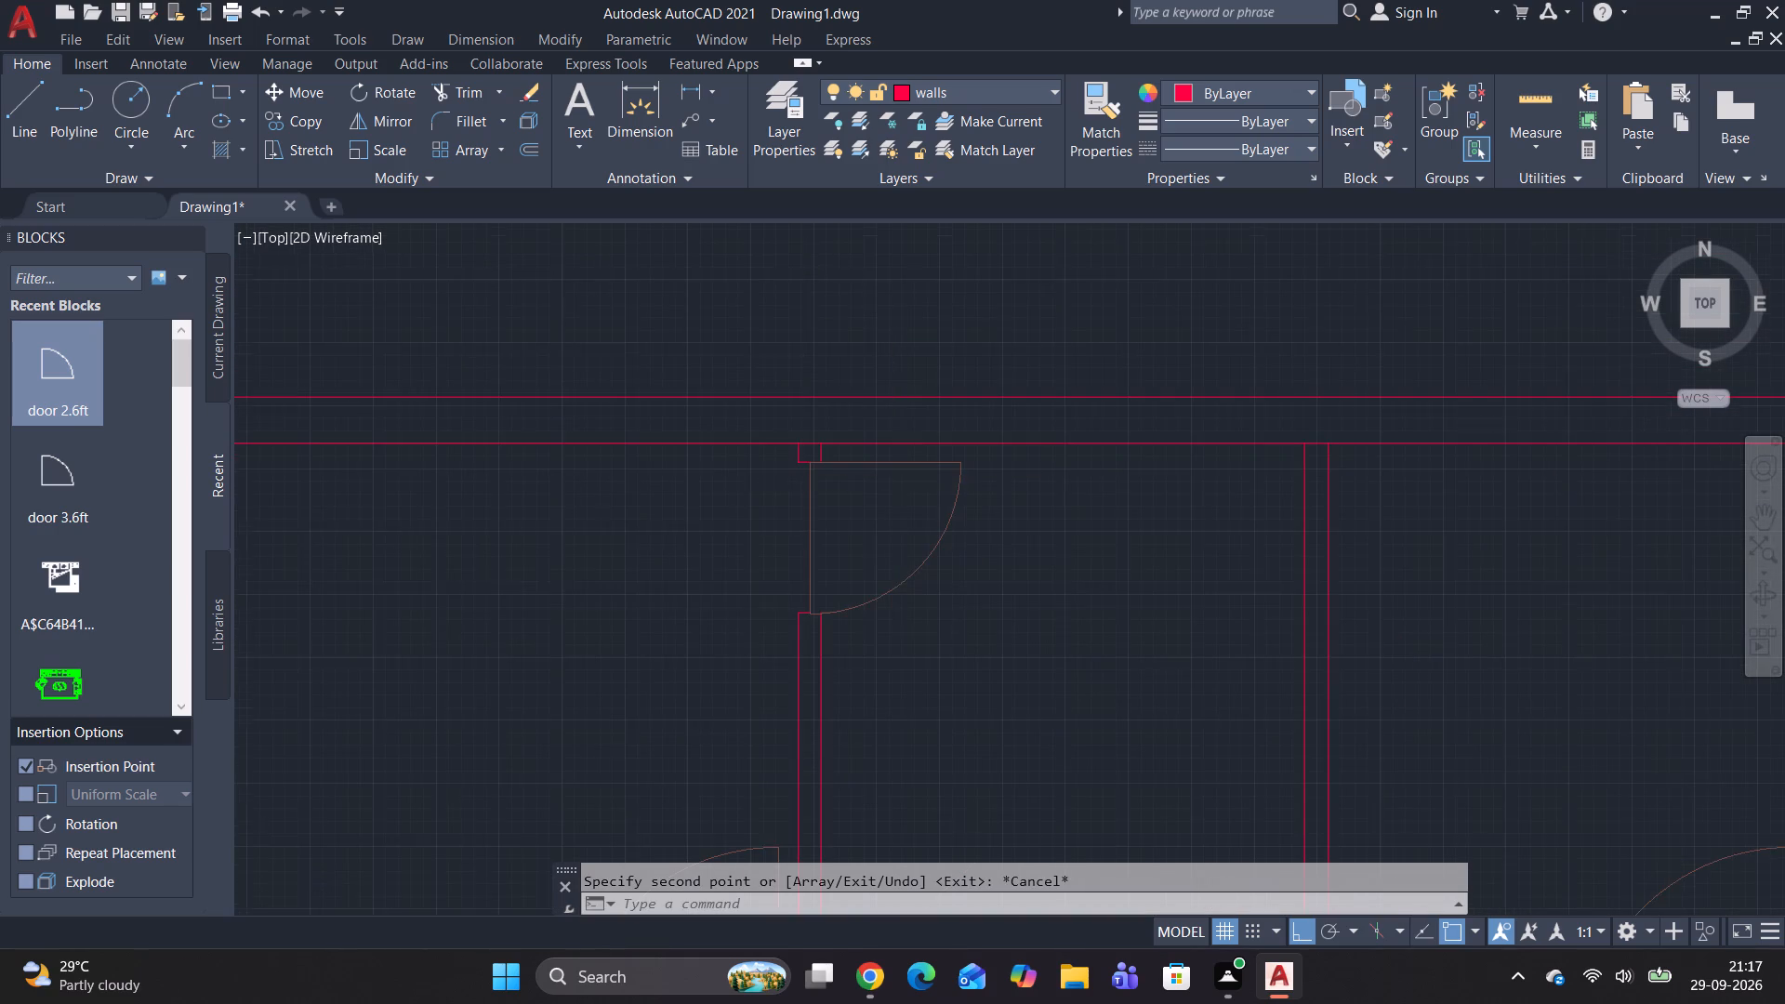
middle_drag(1376, 531, 1043, 320)
scroll(1043, 320, down, 2)
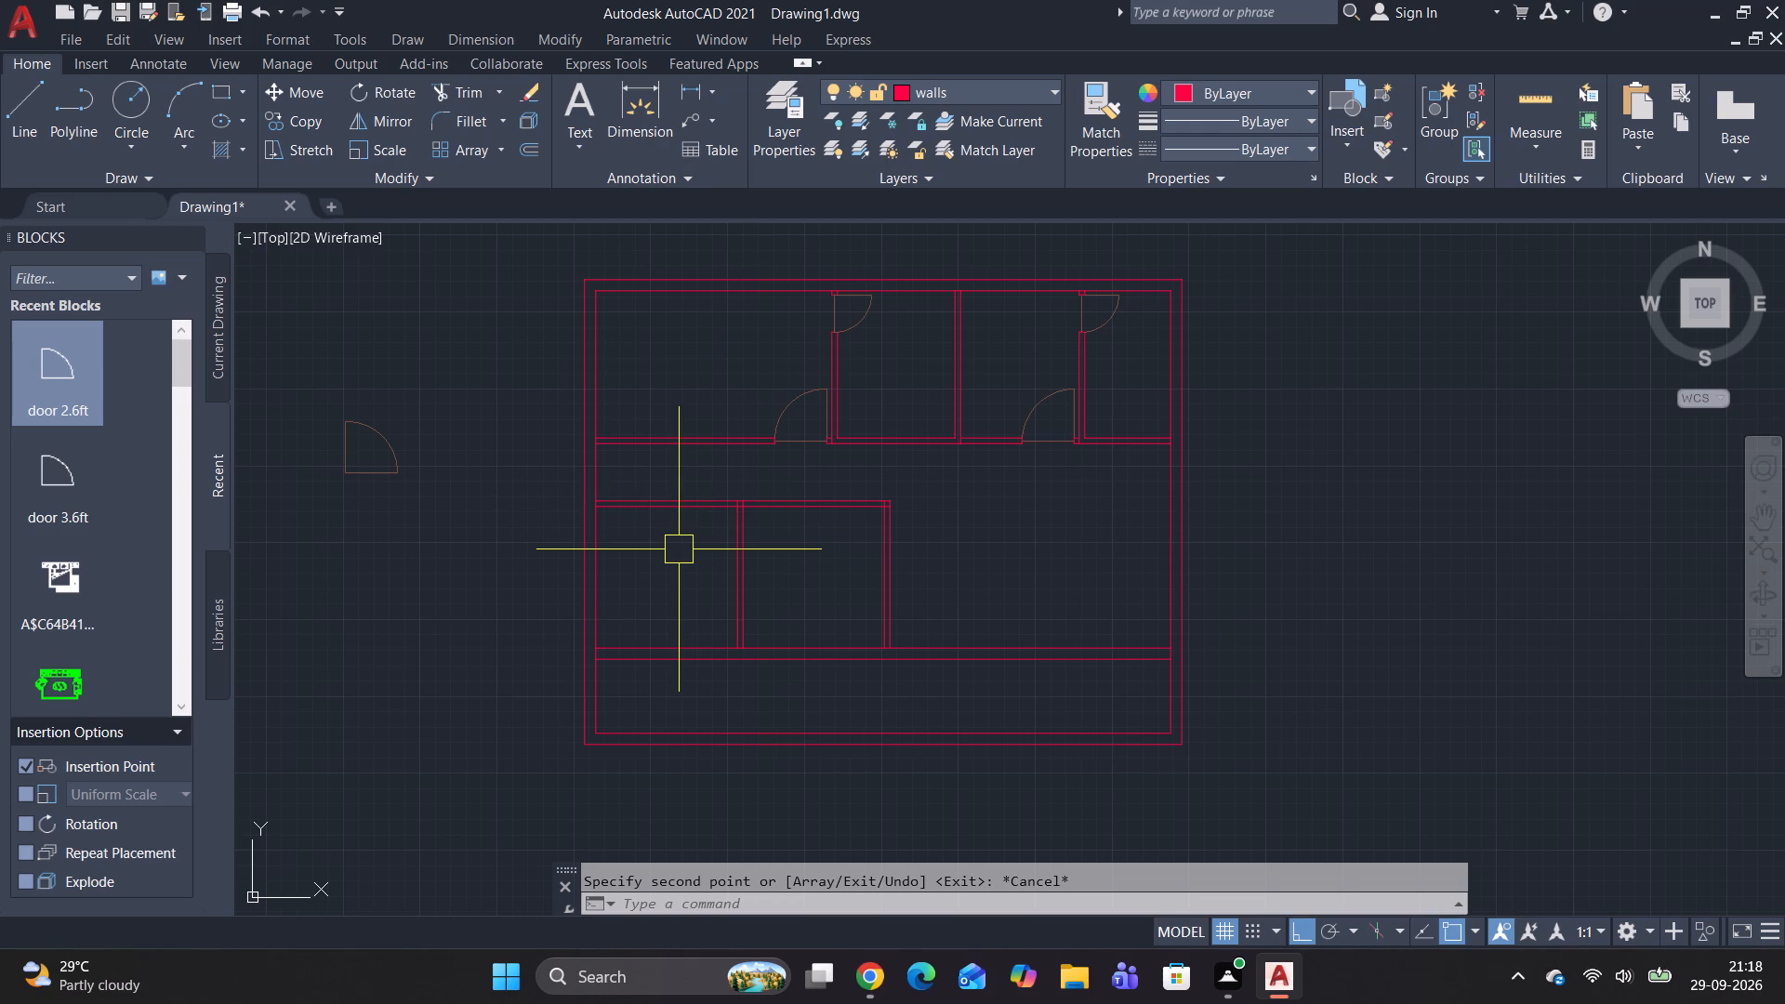
text(l)
key(space)
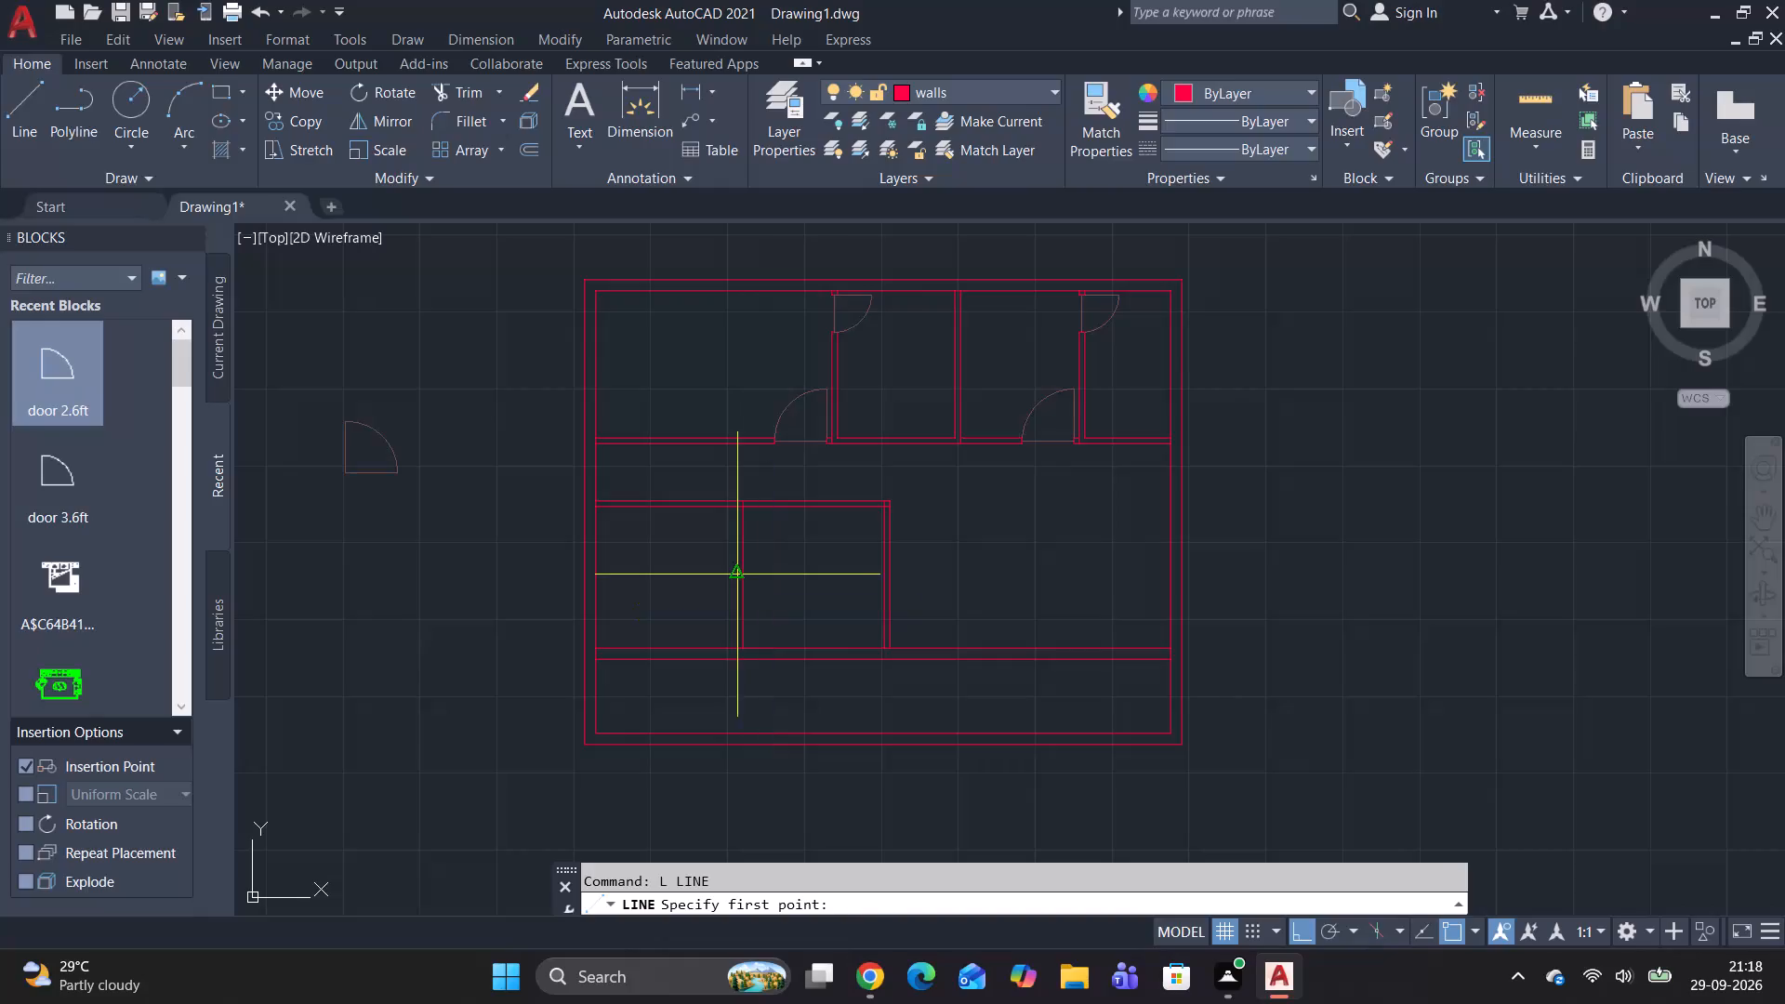
scroll(730, 574, up, 2)
drag(380, 403, 389, 408)
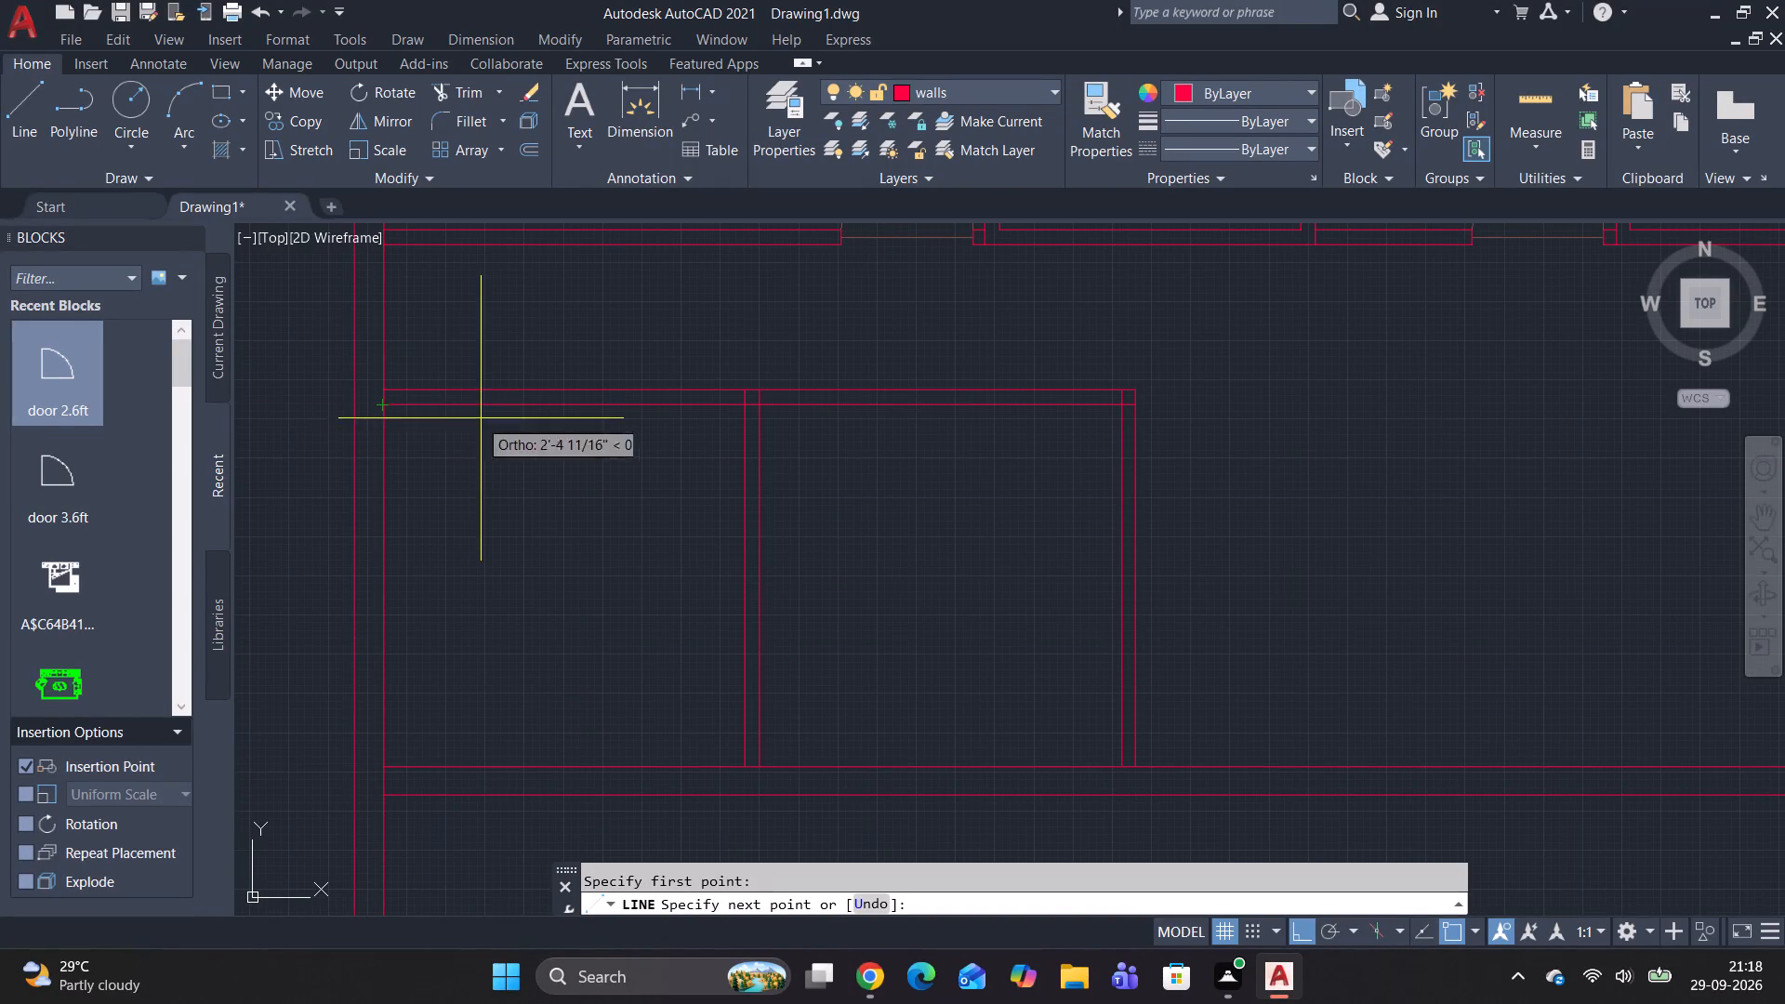
text(3')
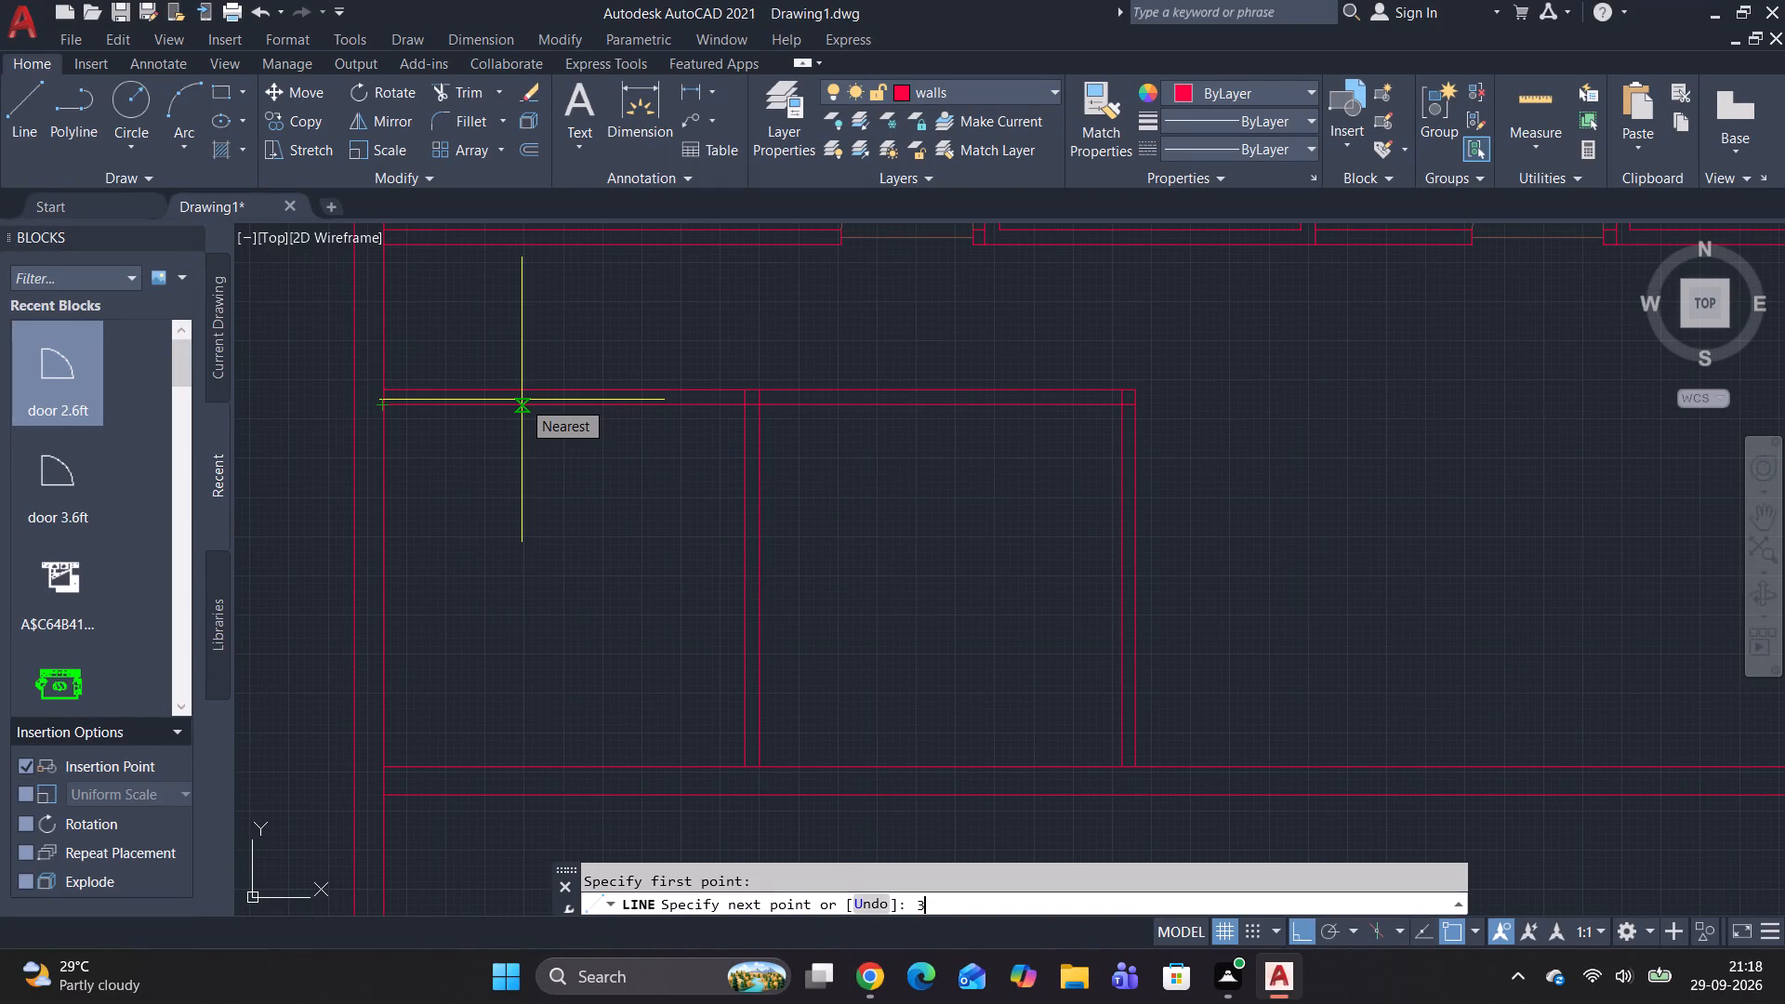
key(Return)
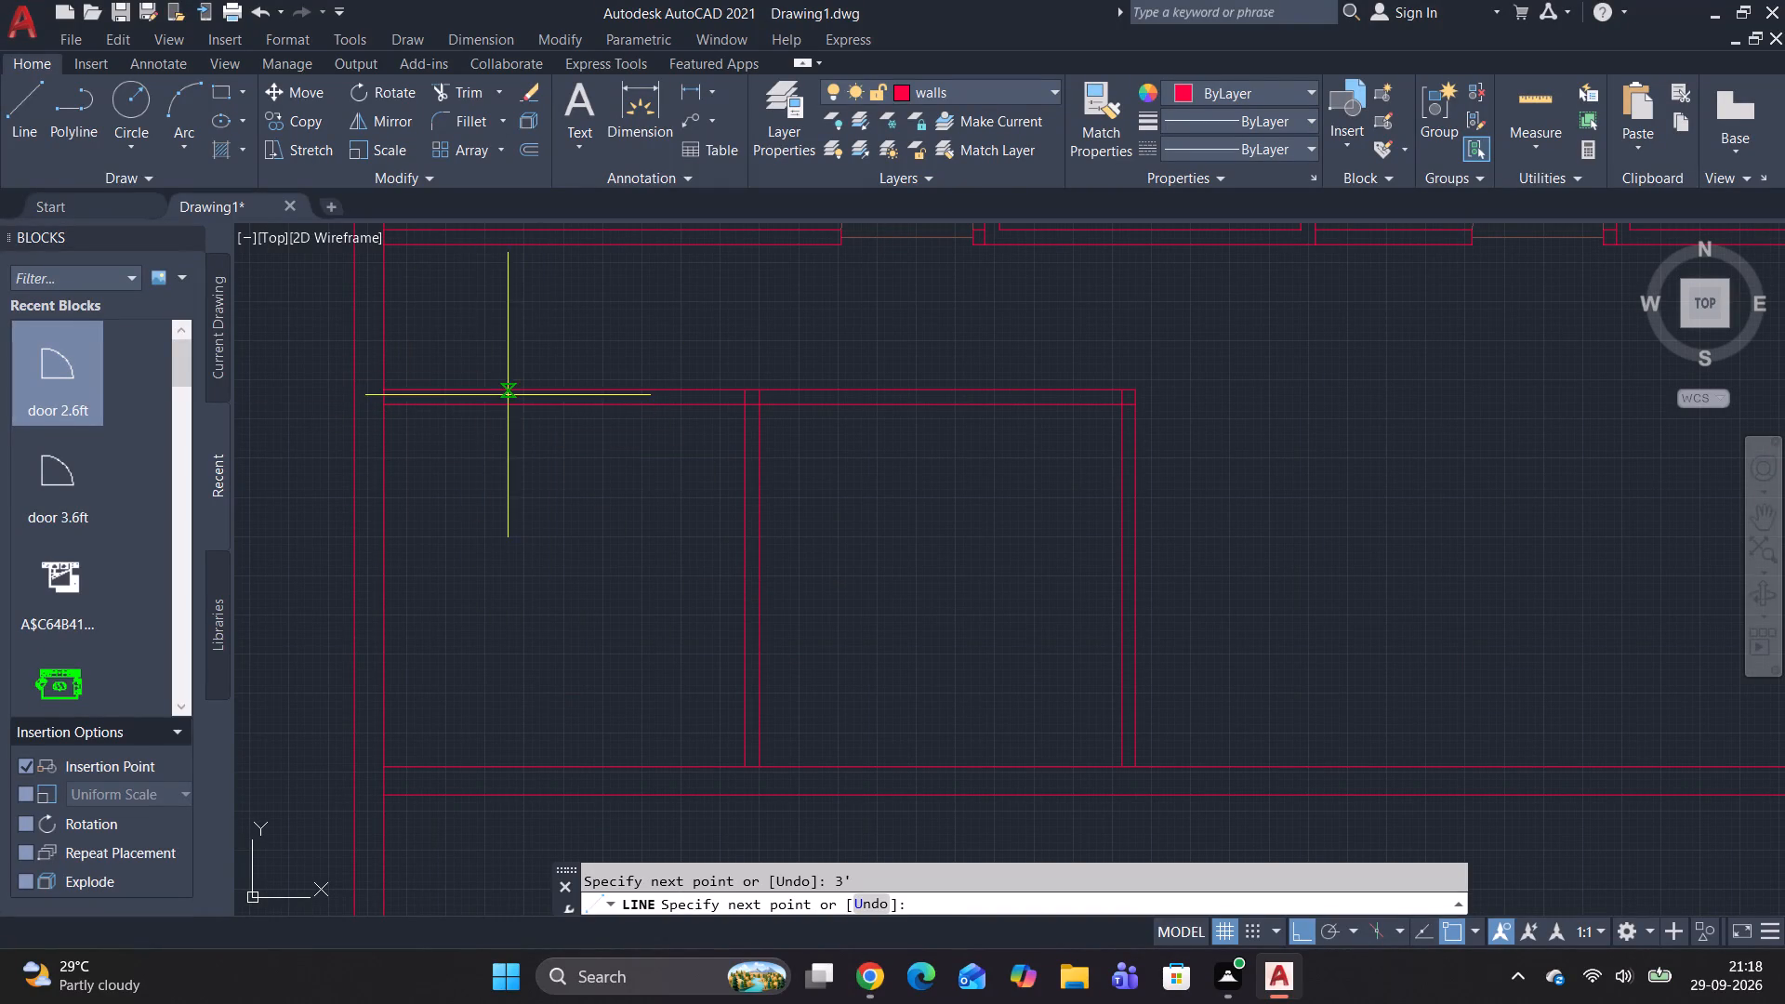
click(498, 390)
key(Escape)
key(Escape)
key(Escape)
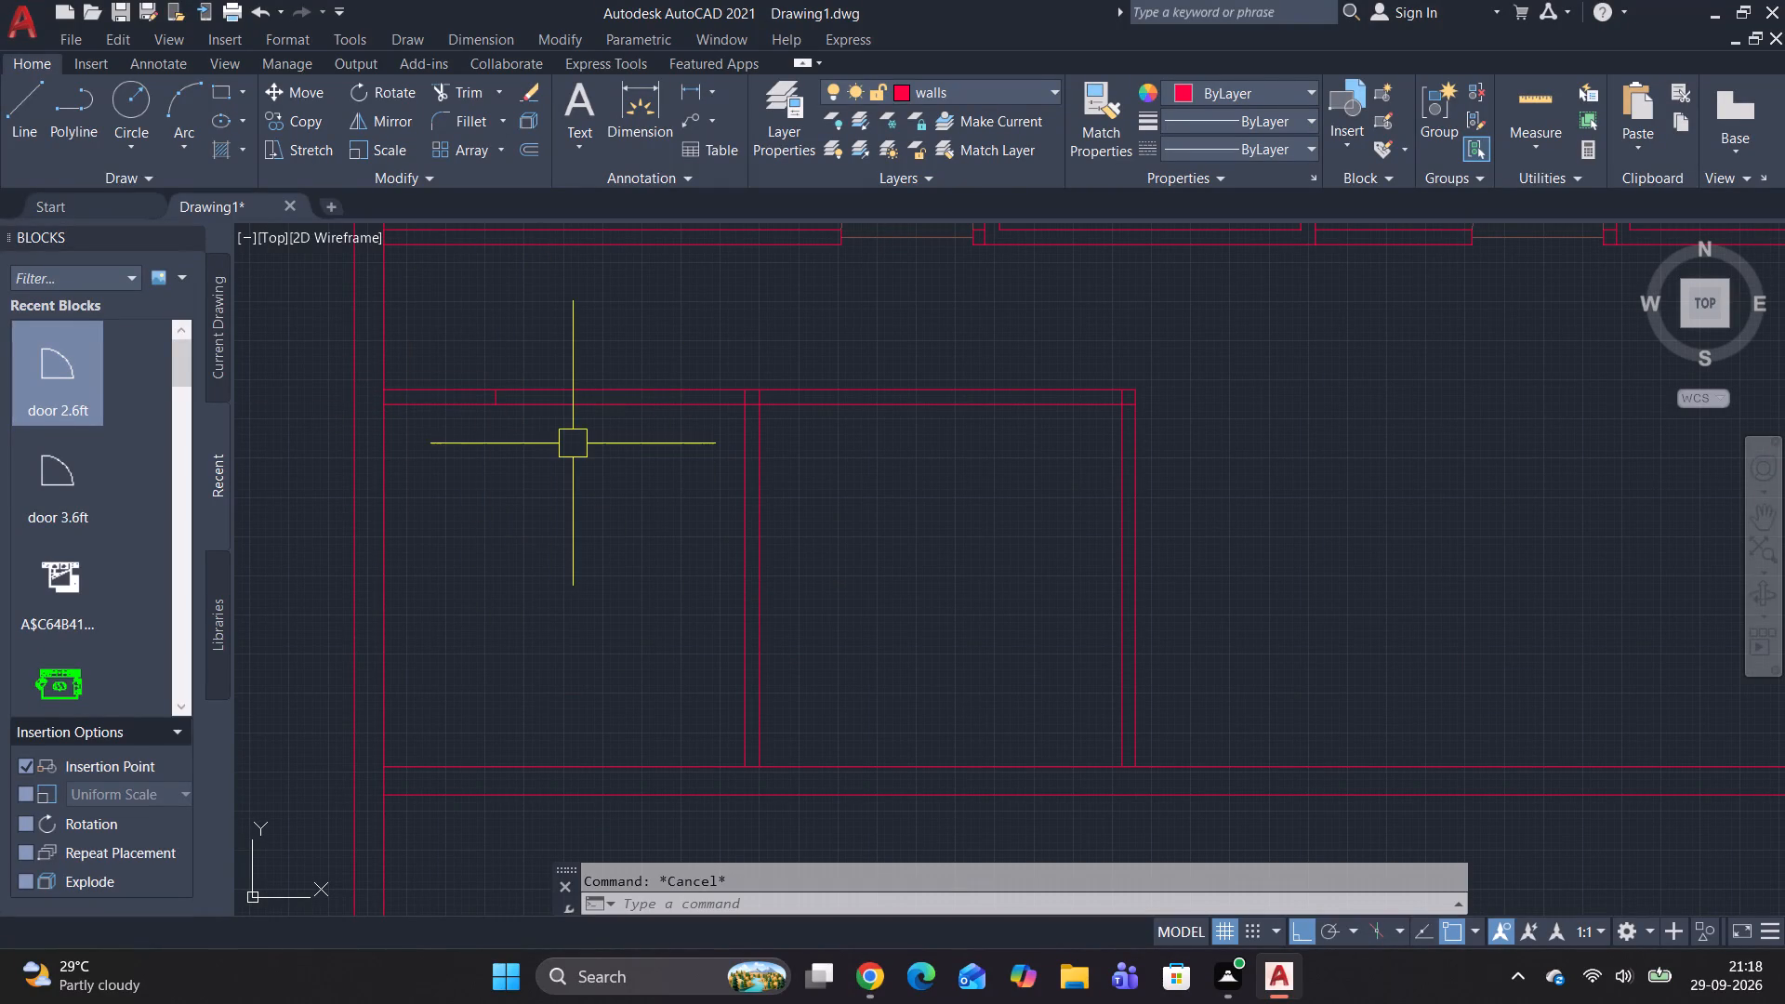
Draw a second jamb line across the same top wall, 3' to the right of the first jamb.
text(l)
key(space)
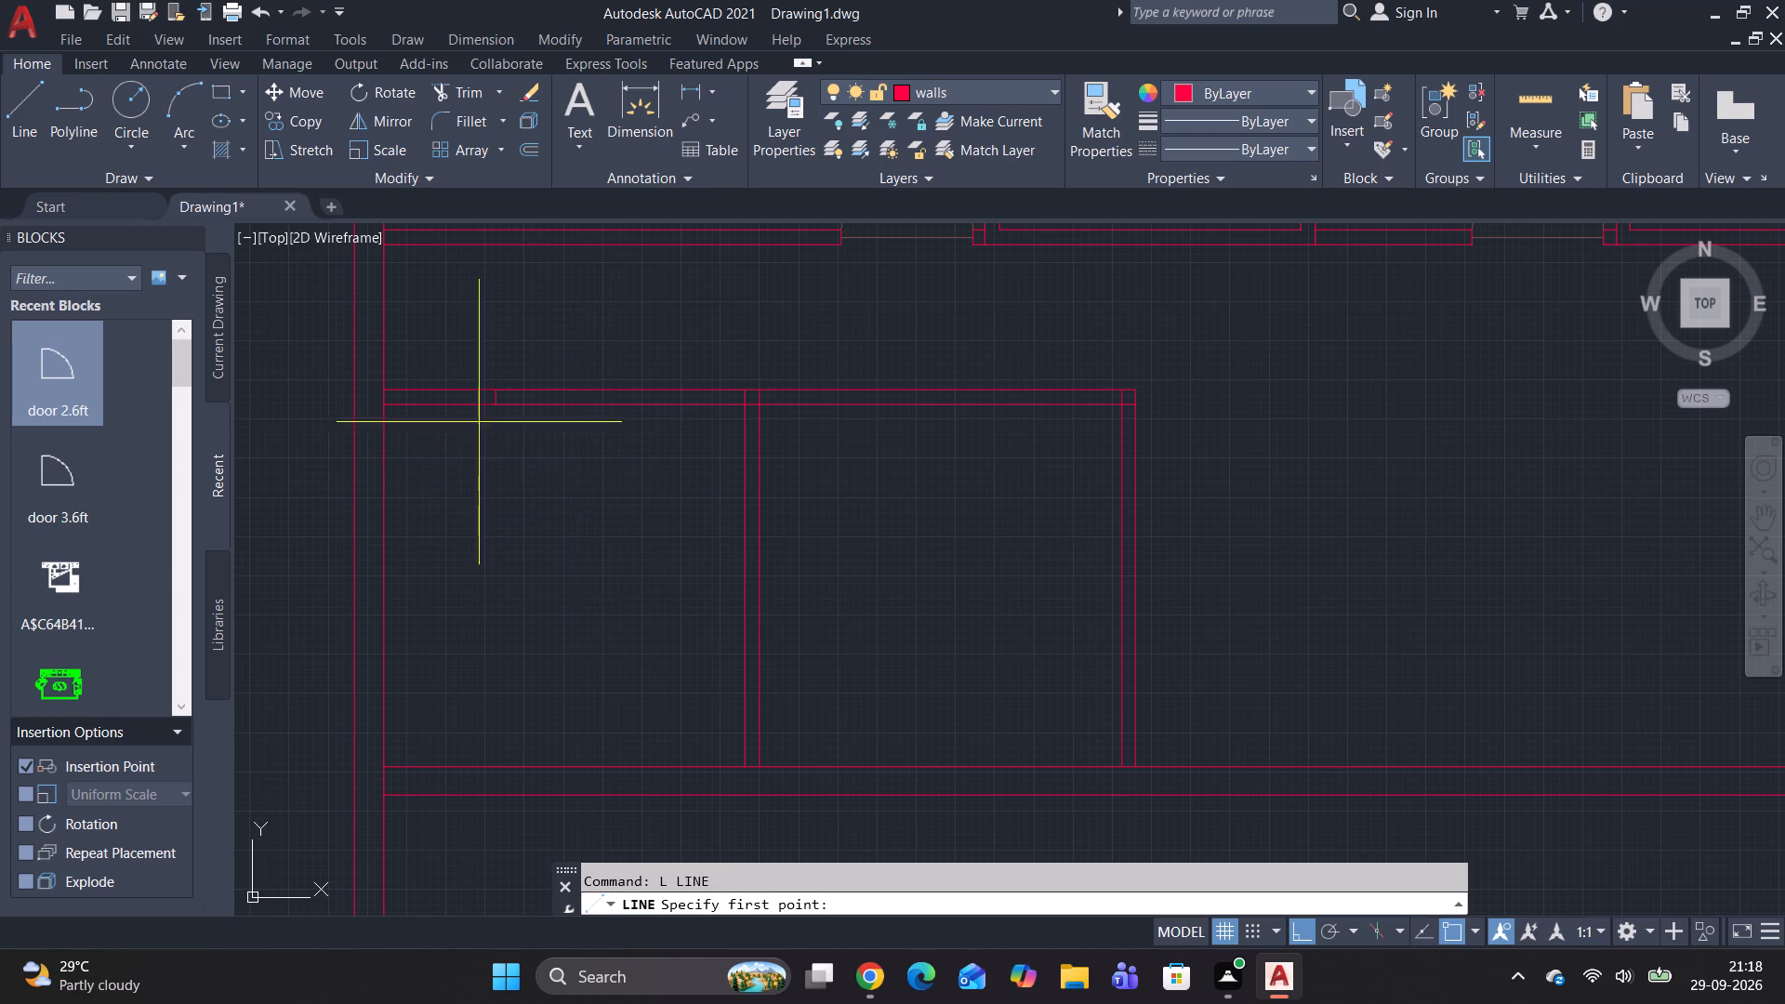
click(502, 403)
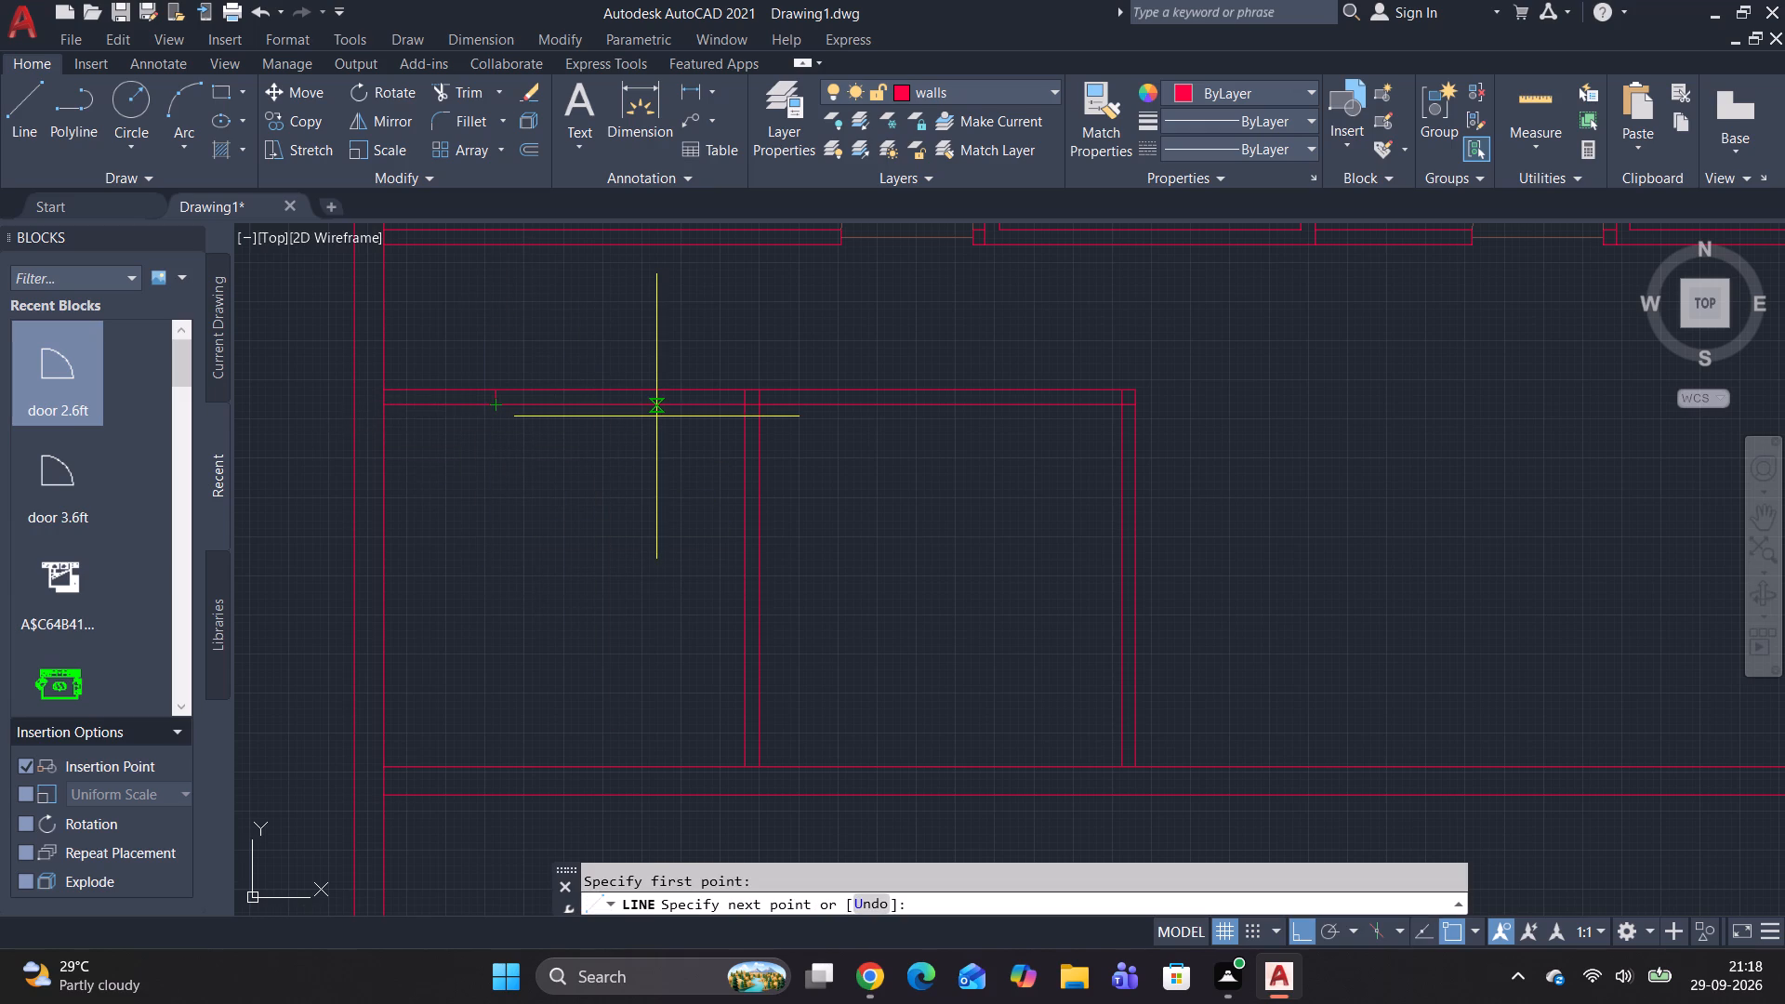
text(3')
key(Return)
click(611, 385)
key(Escape)
key(Escape)
key(Escape)
Trim both top wall lines between the two jambs to open the lower-left room's doorway.
text(tr)
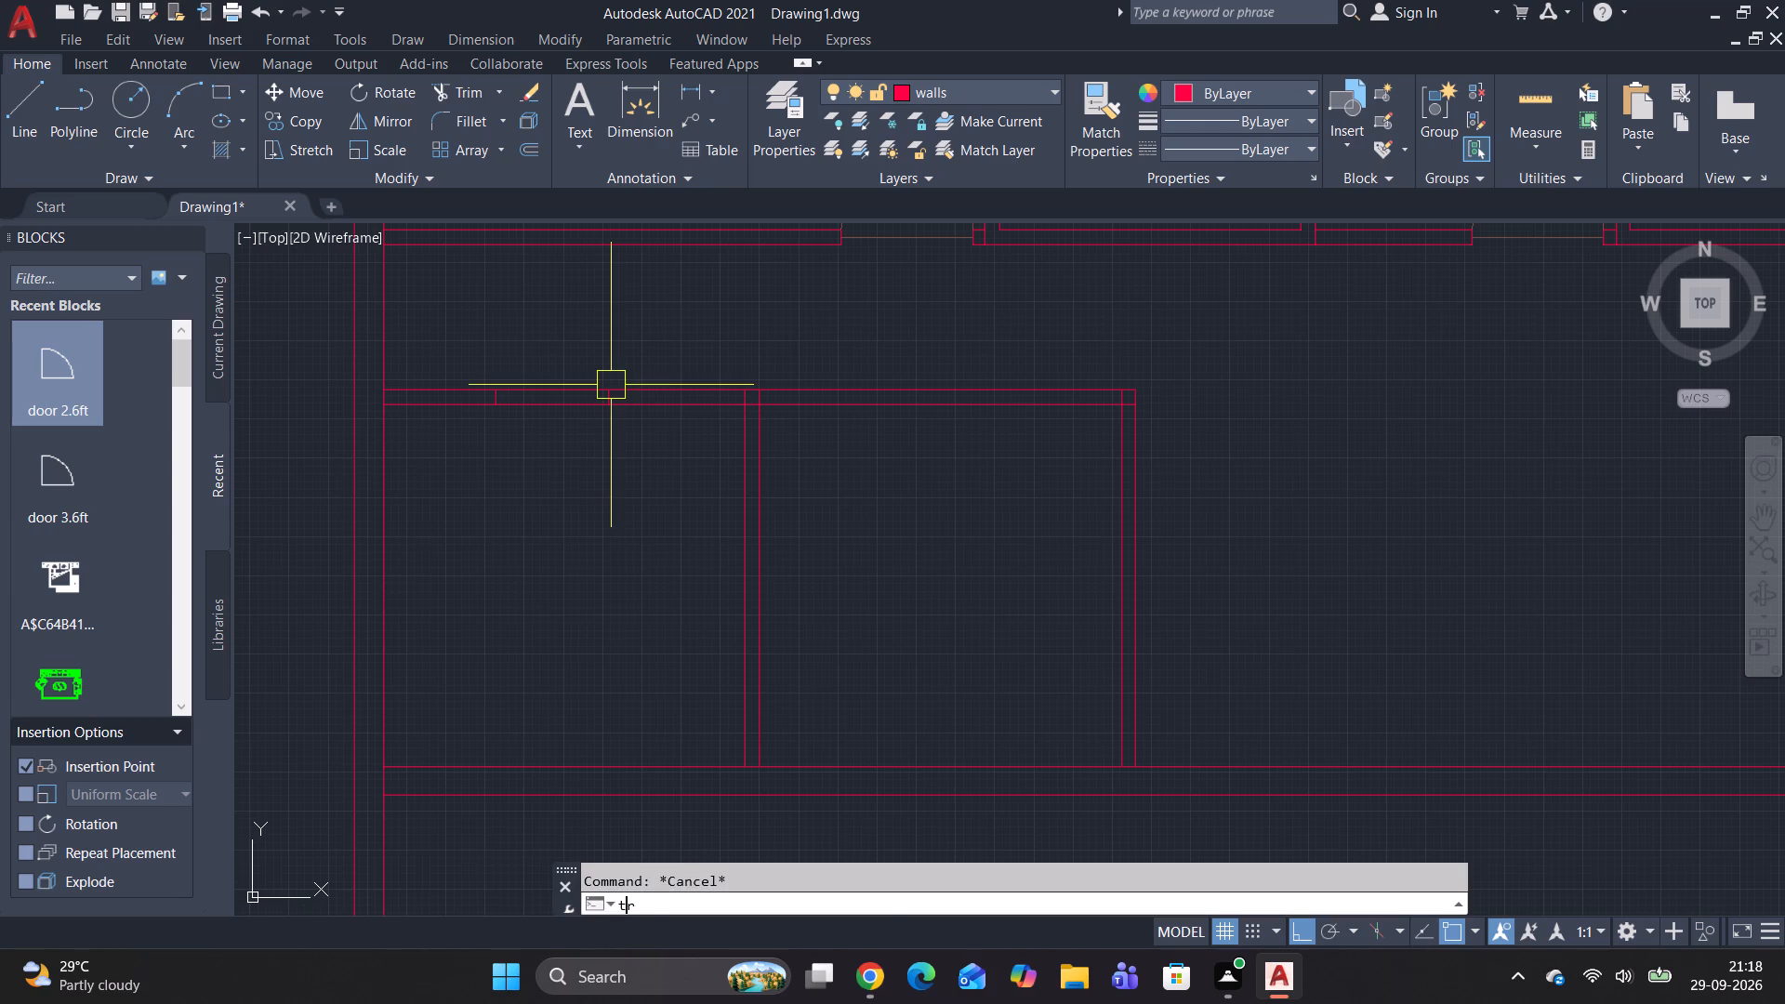
key(space)
drag(539, 345, 560, 462)
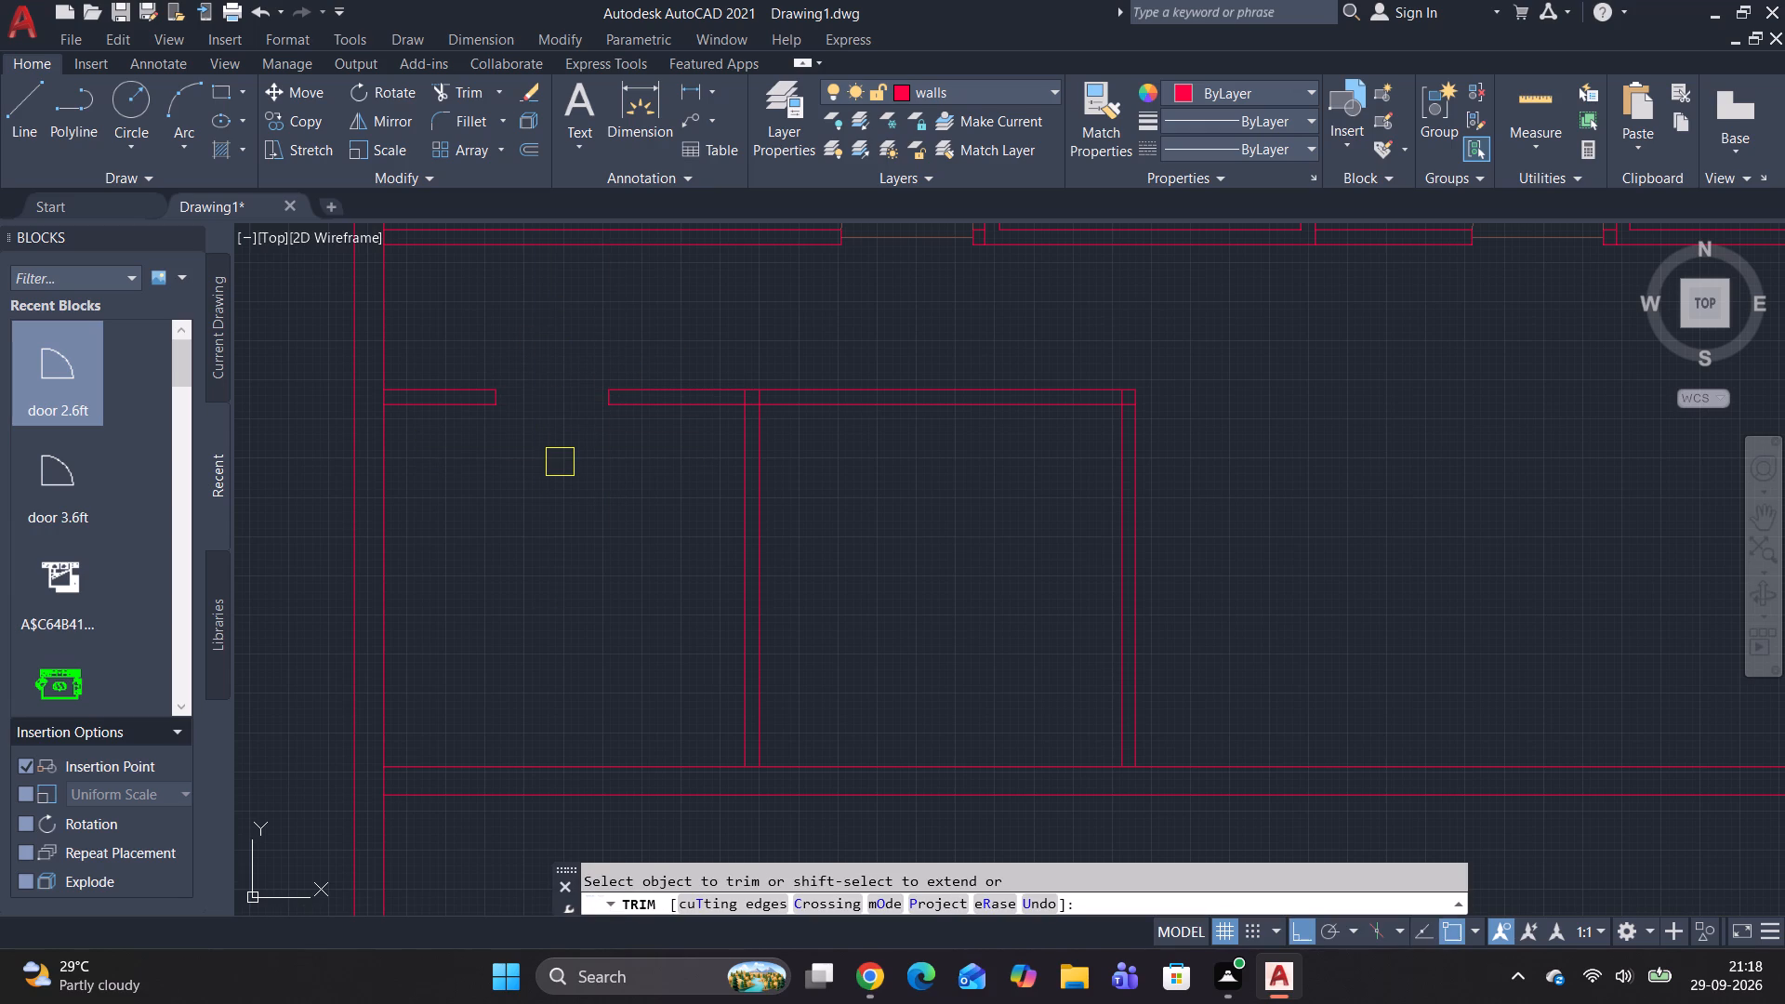
Trim the overlapping lines where the divider between the two lower rooms meets their top wall.
middle_drag(1112, 429, 1054, 446)
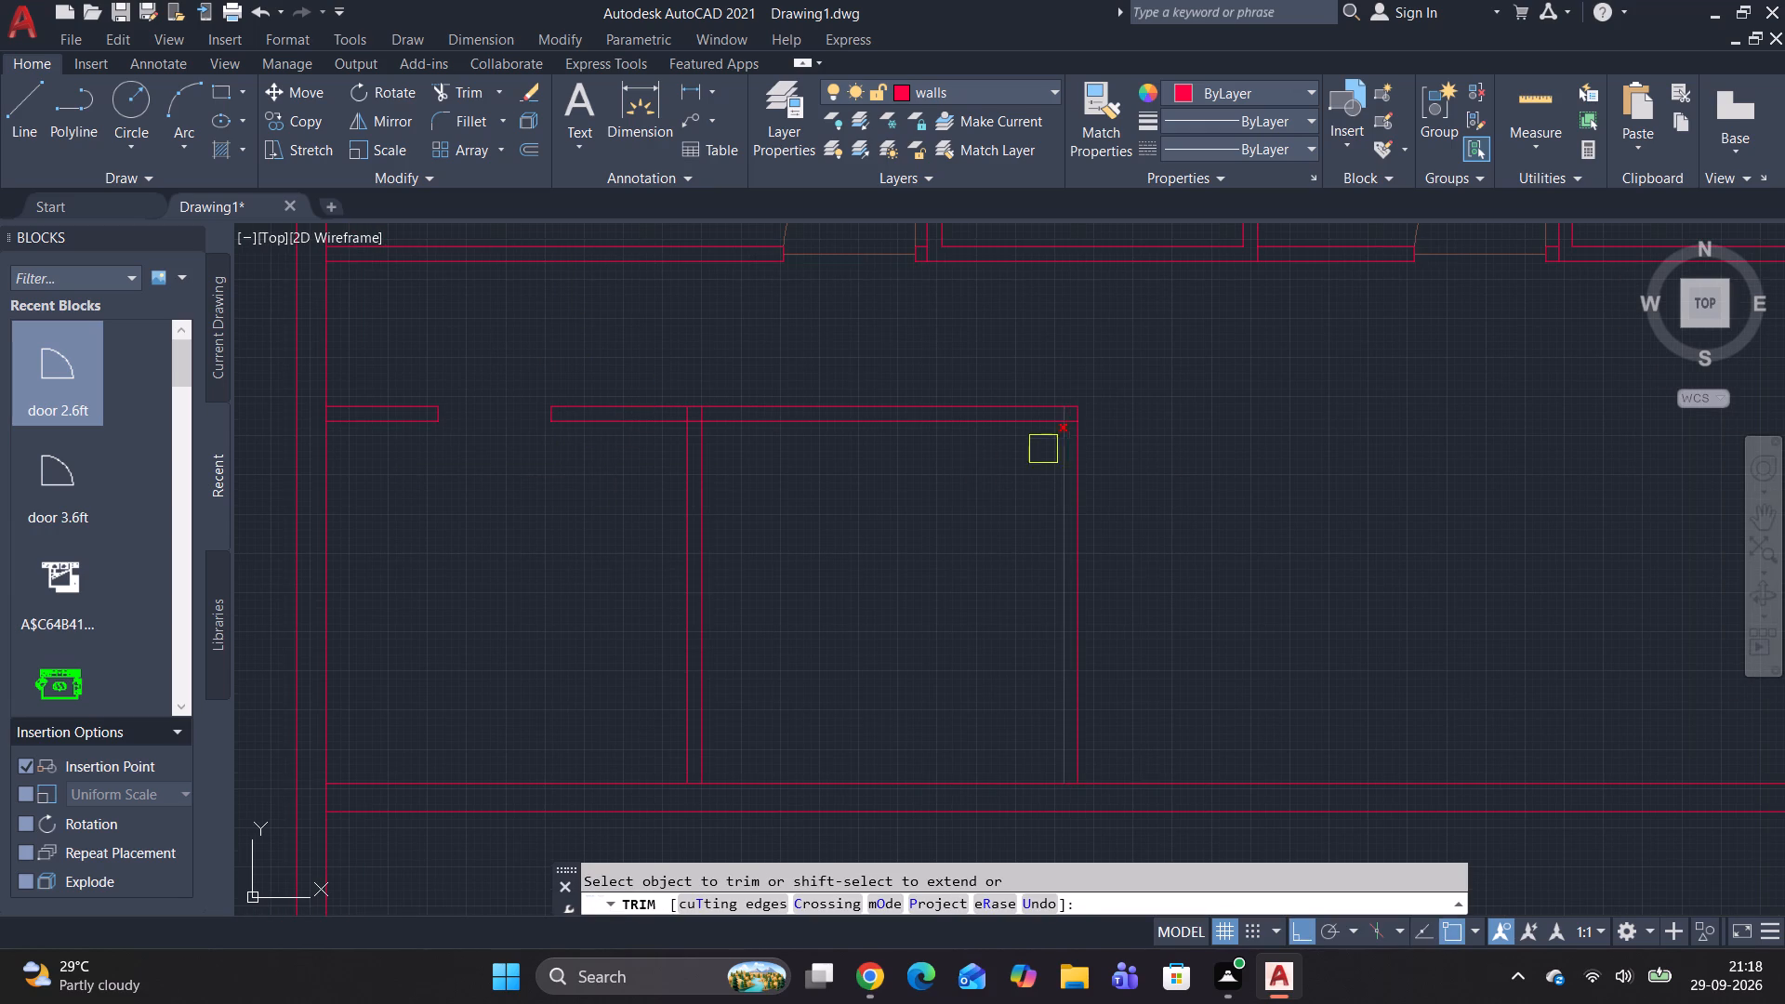
text(tr)
key(space)
scroll(707, 410, up, 2)
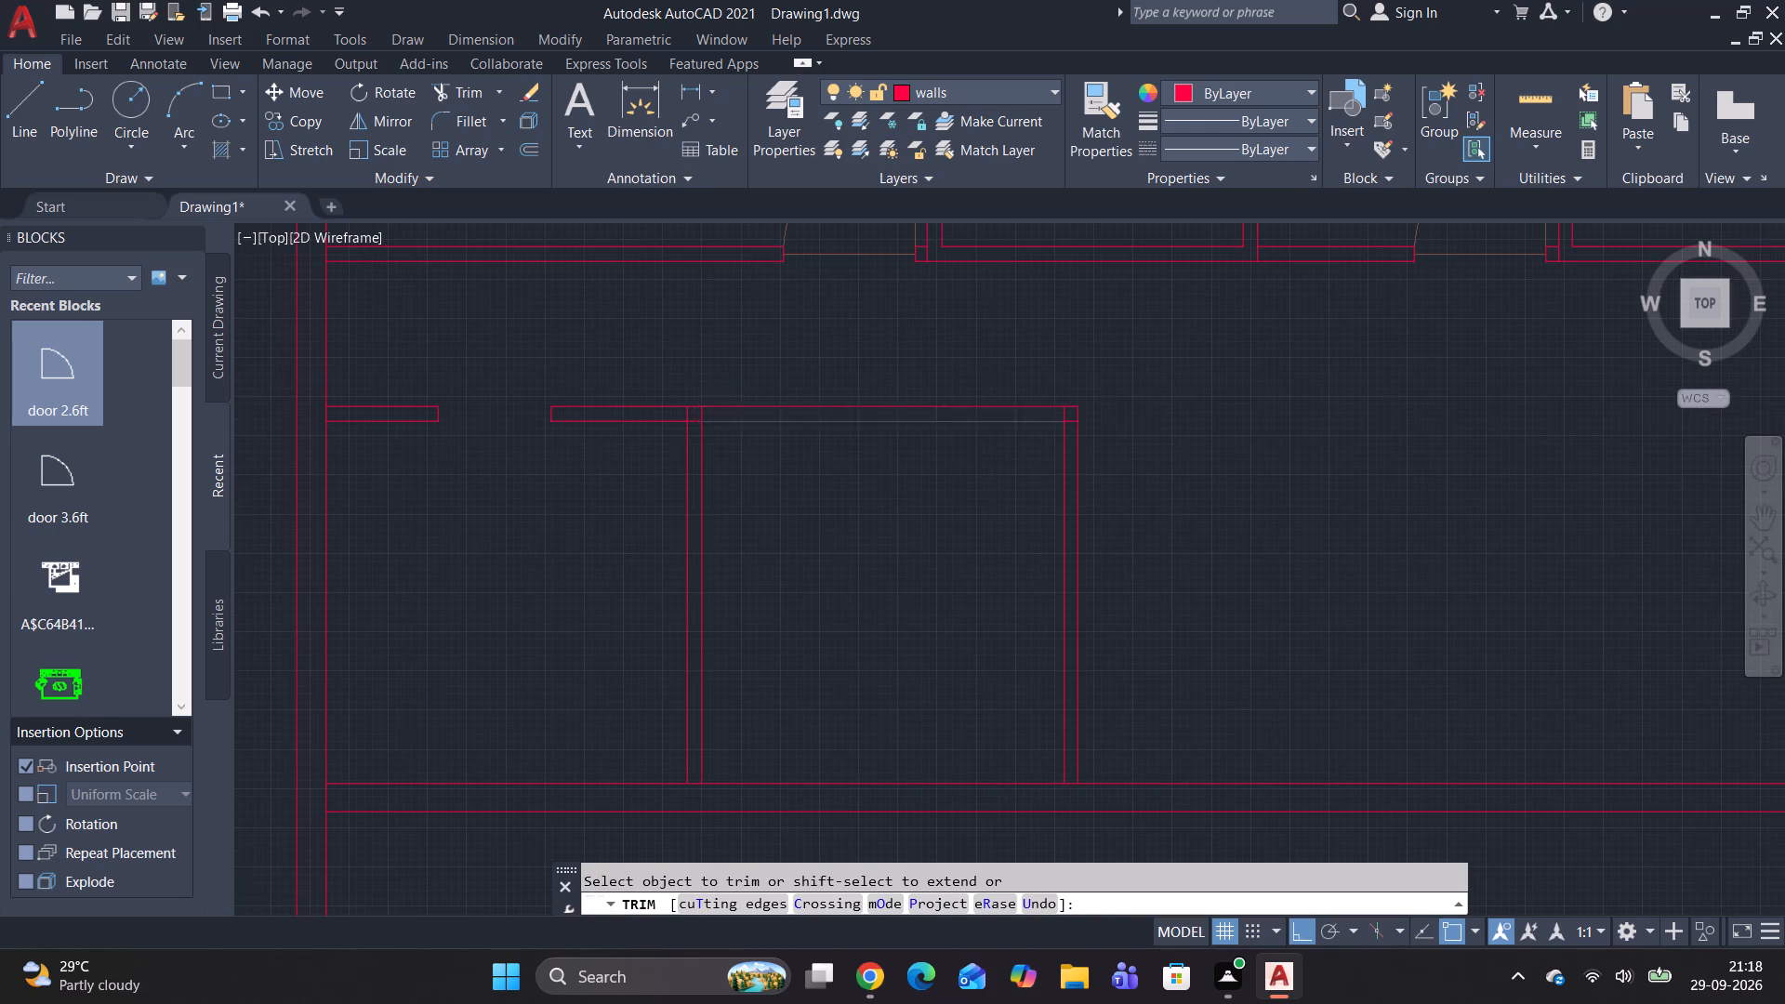
scroll(680, 418, up, 2)
click(615, 418)
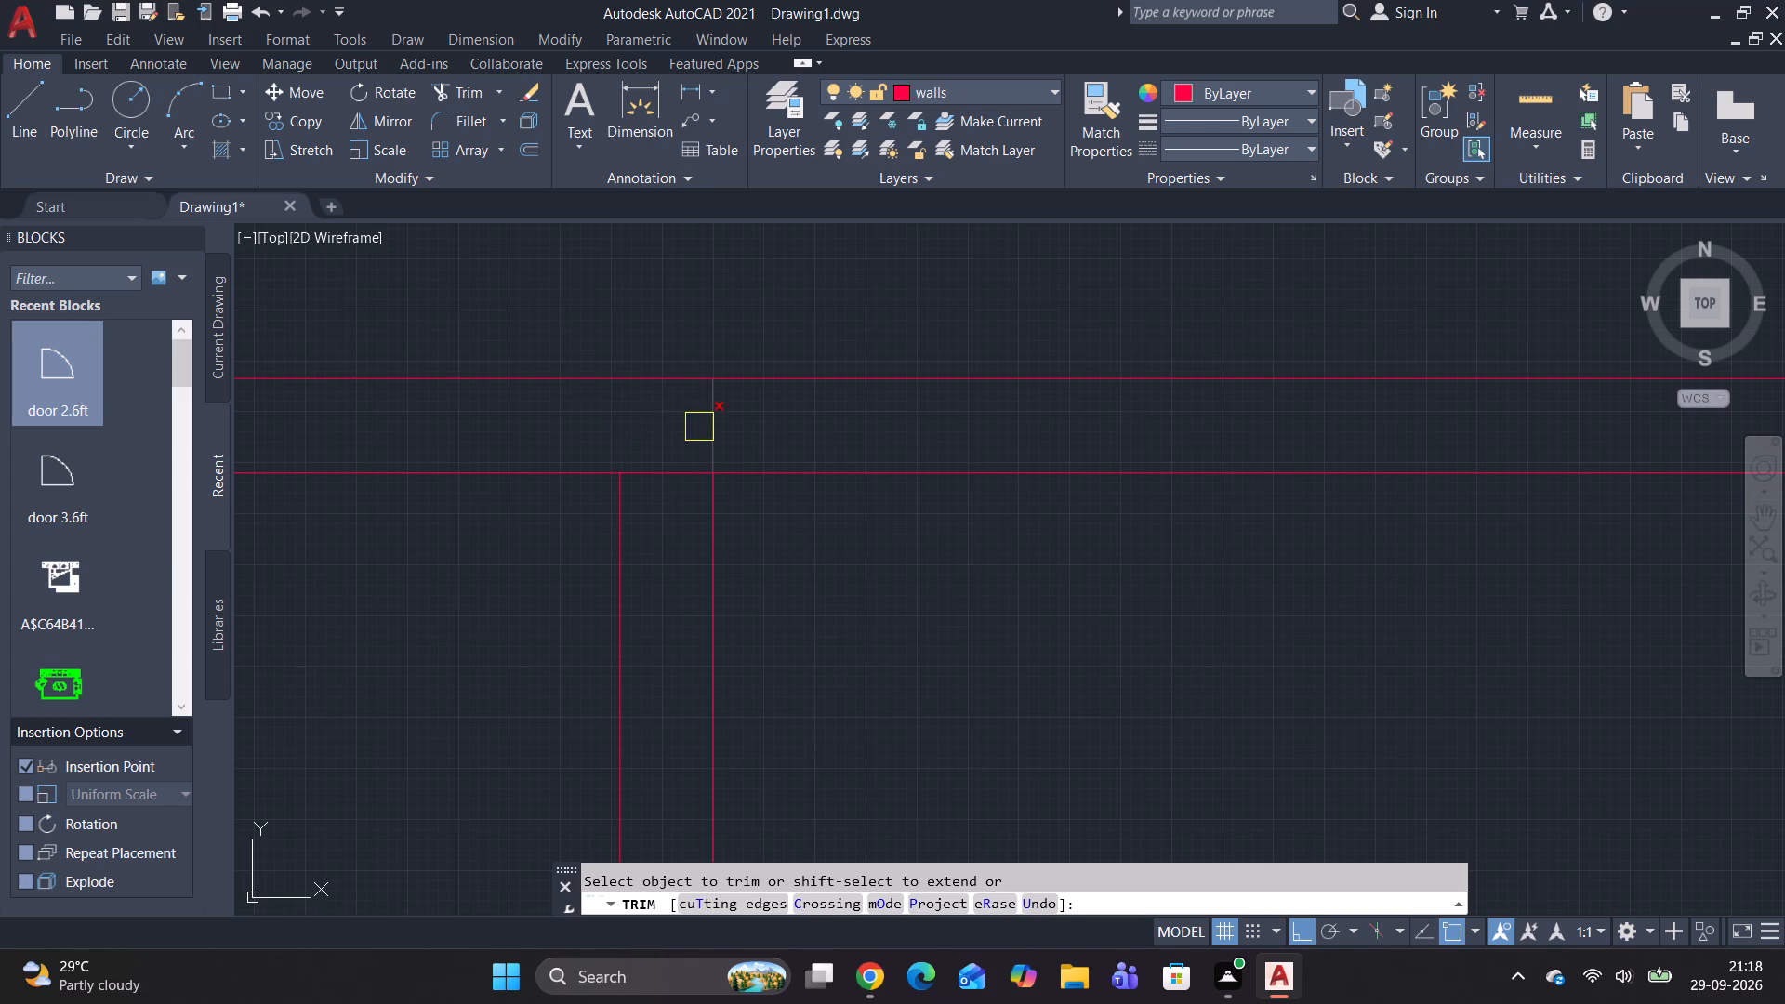
click(700, 427)
click(656, 478)
scroll(677, 458, down, 3)
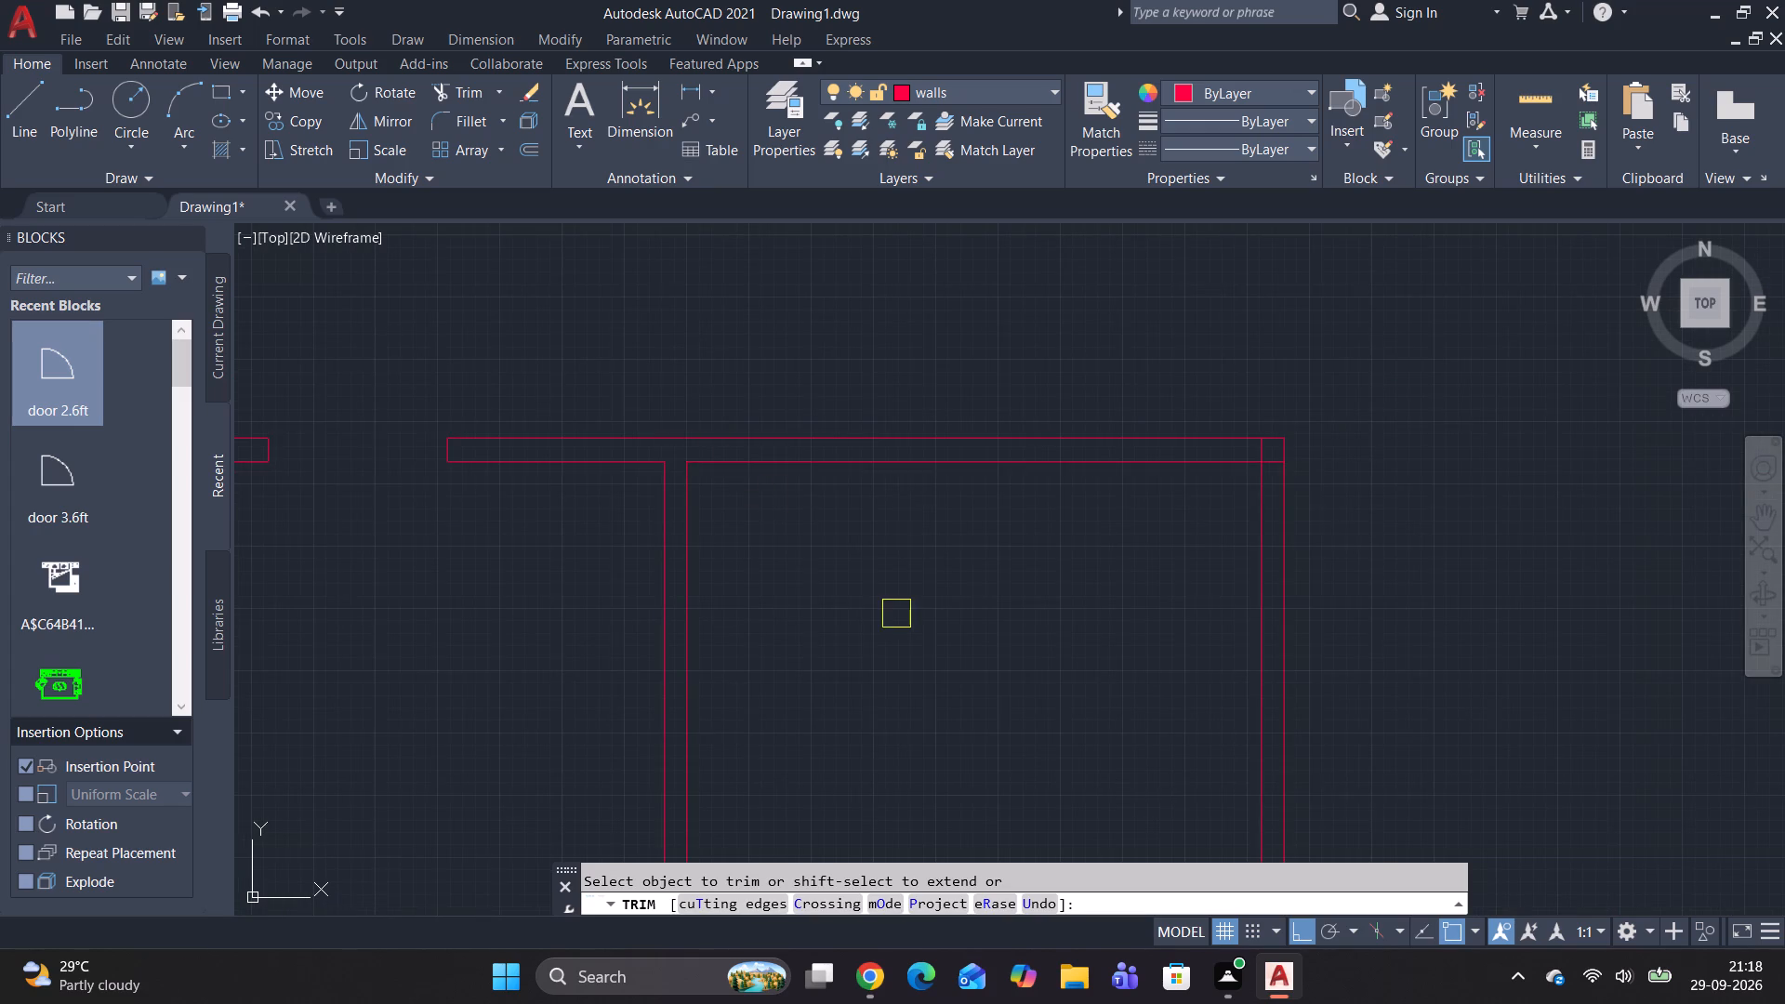
scroll(896, 614, down, 1)
middle_drag(896, 614, 863, 564)
middle_drag(860, 547, 719, 495)
key(Escape)
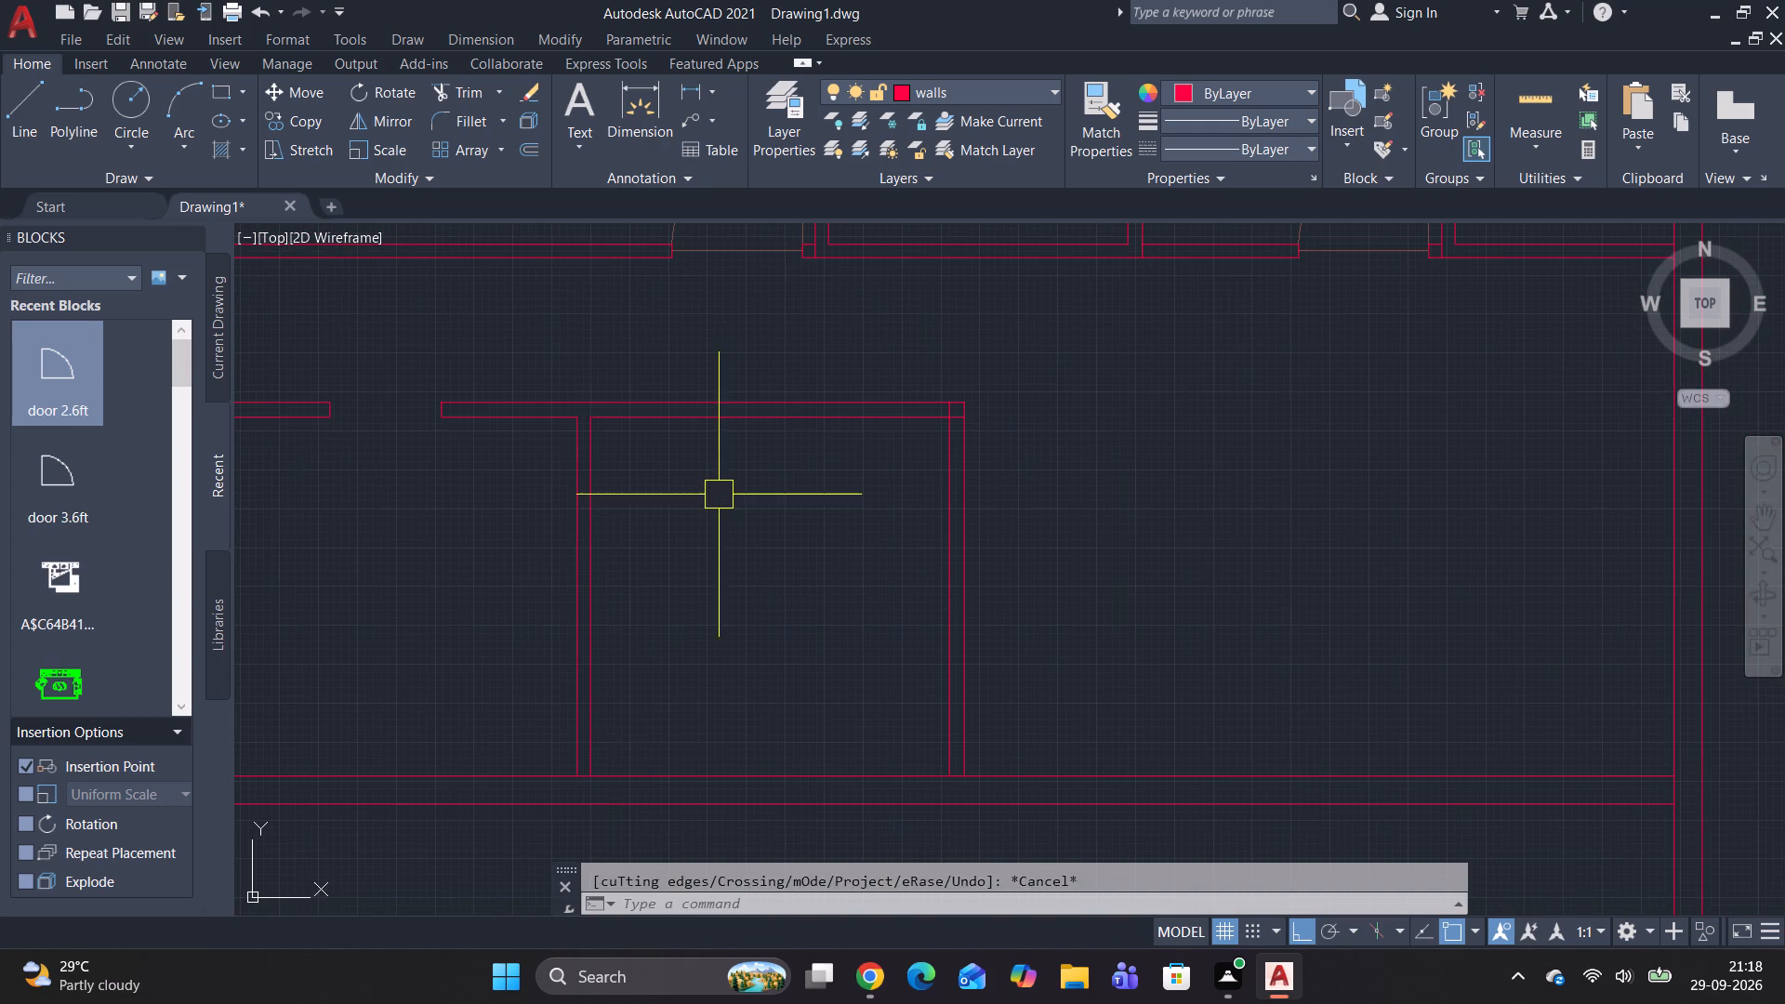
key(Escape)
key(Escape)
key(Escape)
key(Escape)
Draw a jamb line across the second lower room's top wall, offset 4" left from its upper-right inner corner.
scroll(944, 417, up, 1)
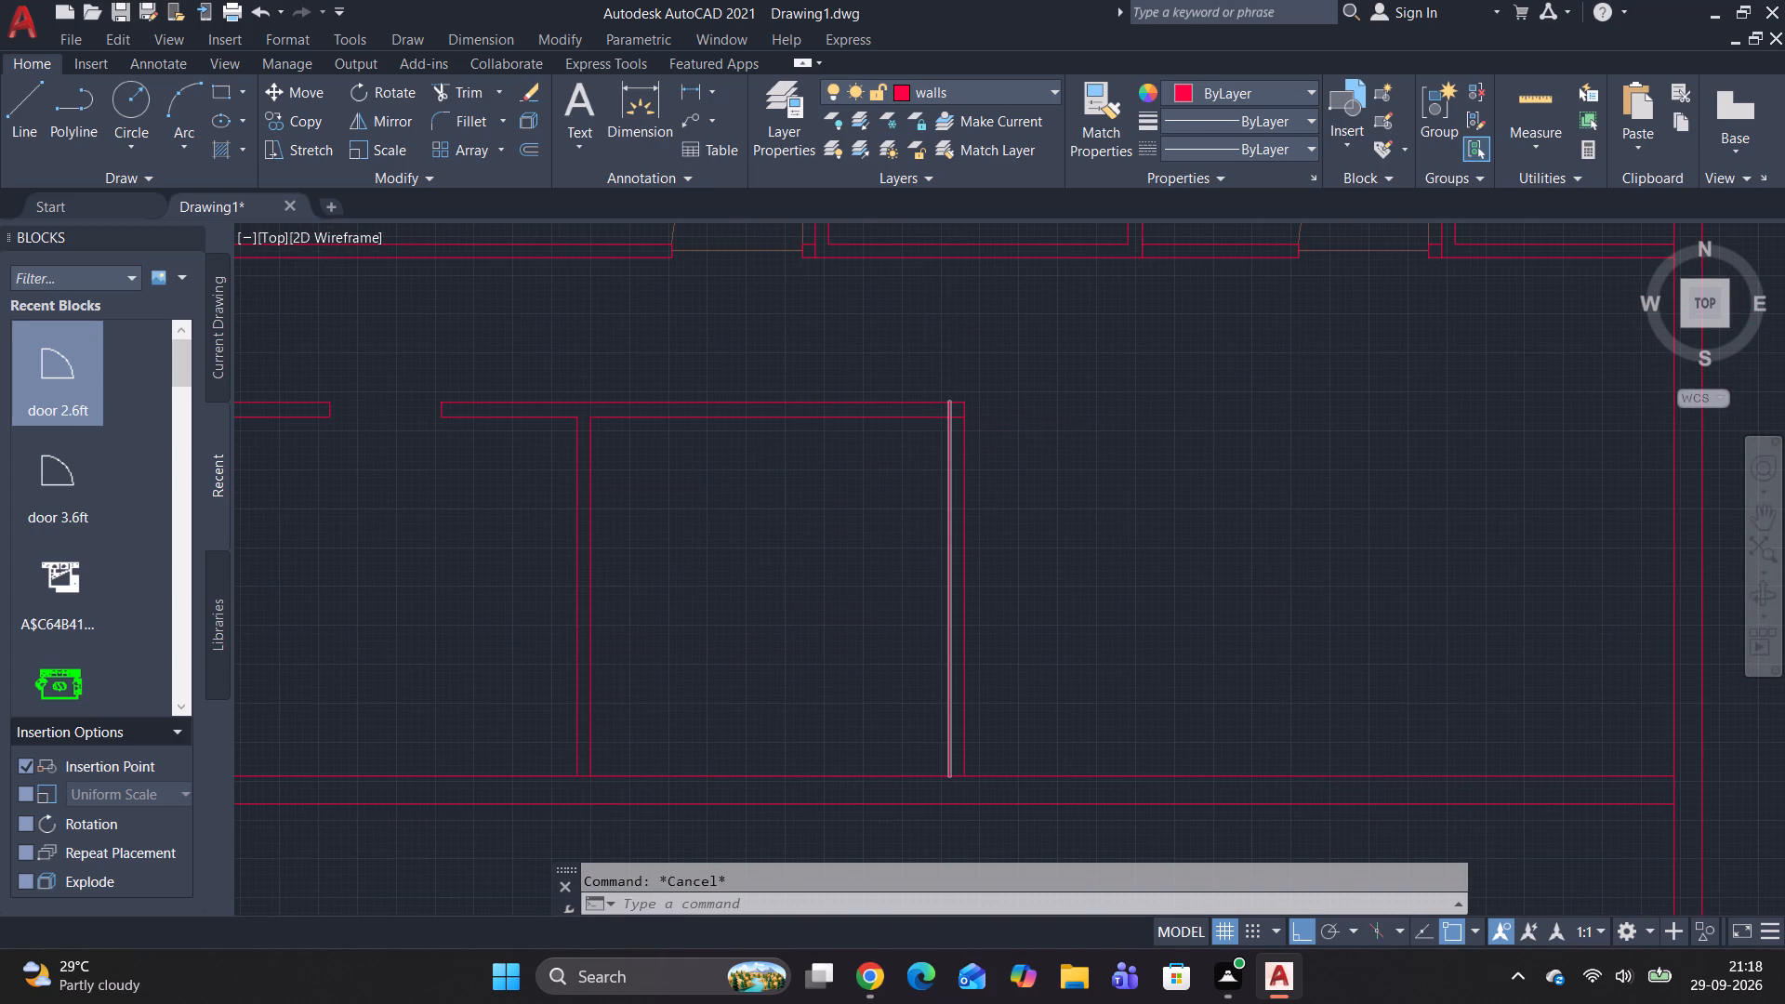
scroll(944, 417, up, 2)
text(l)
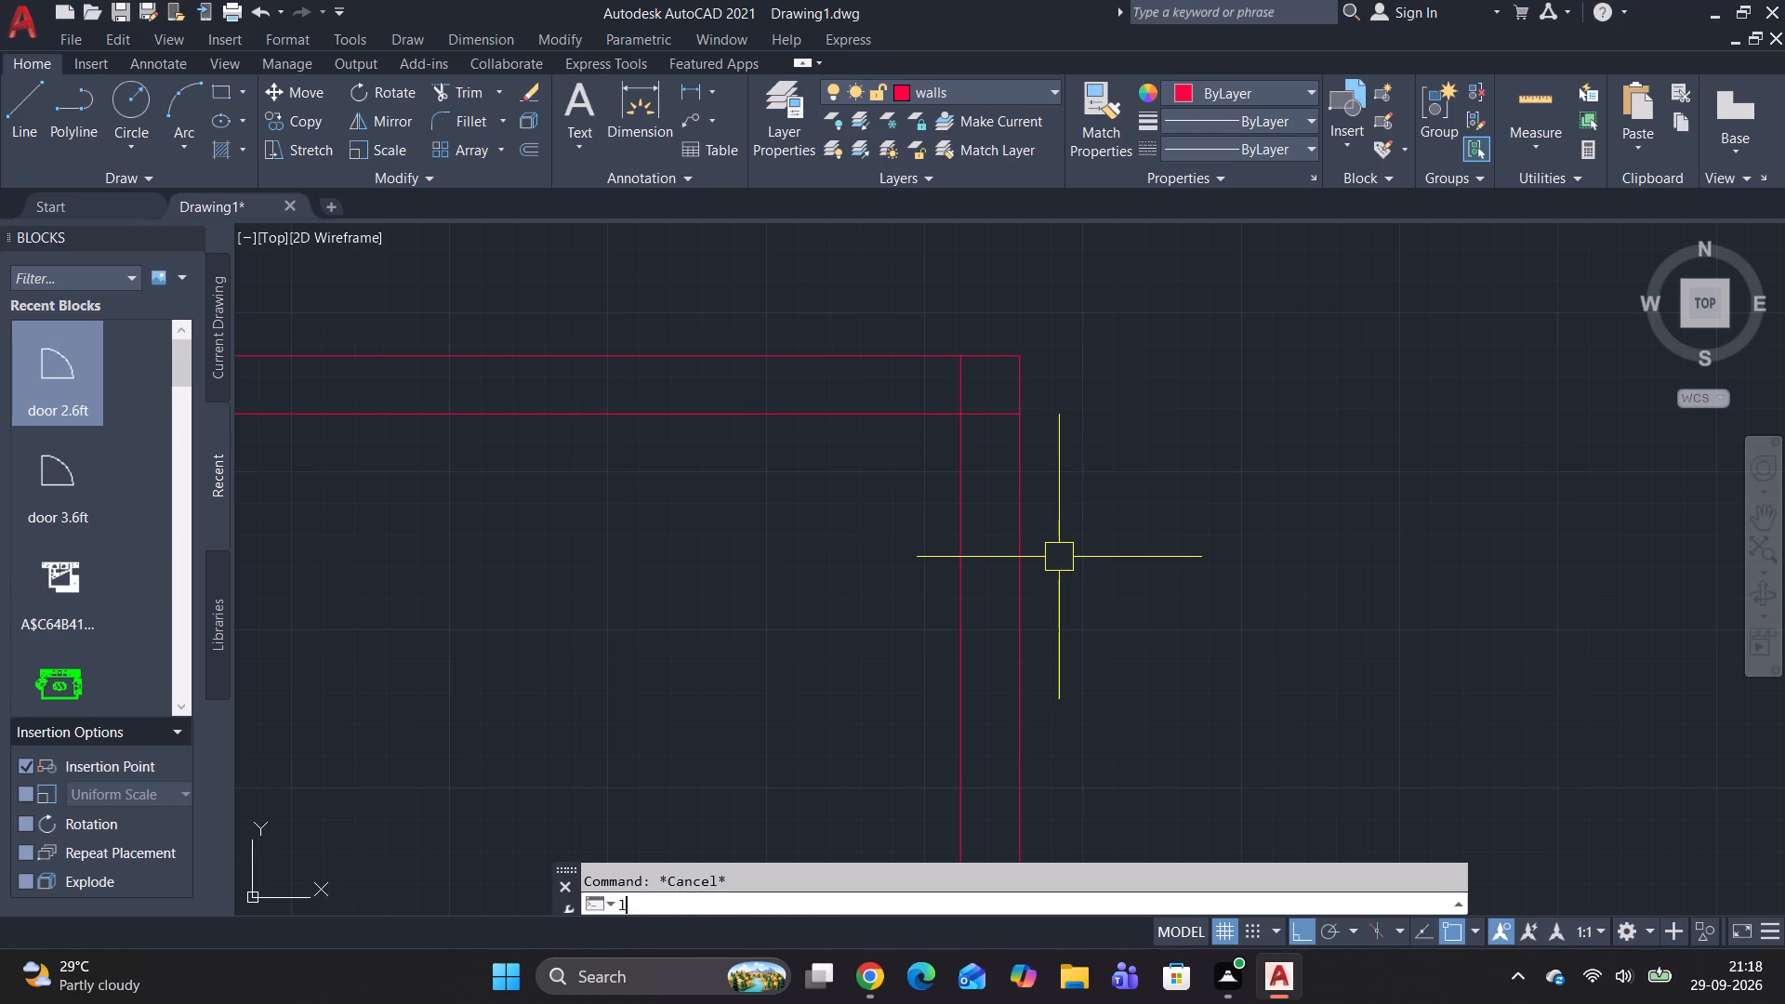
key(space)
click(966, 426)
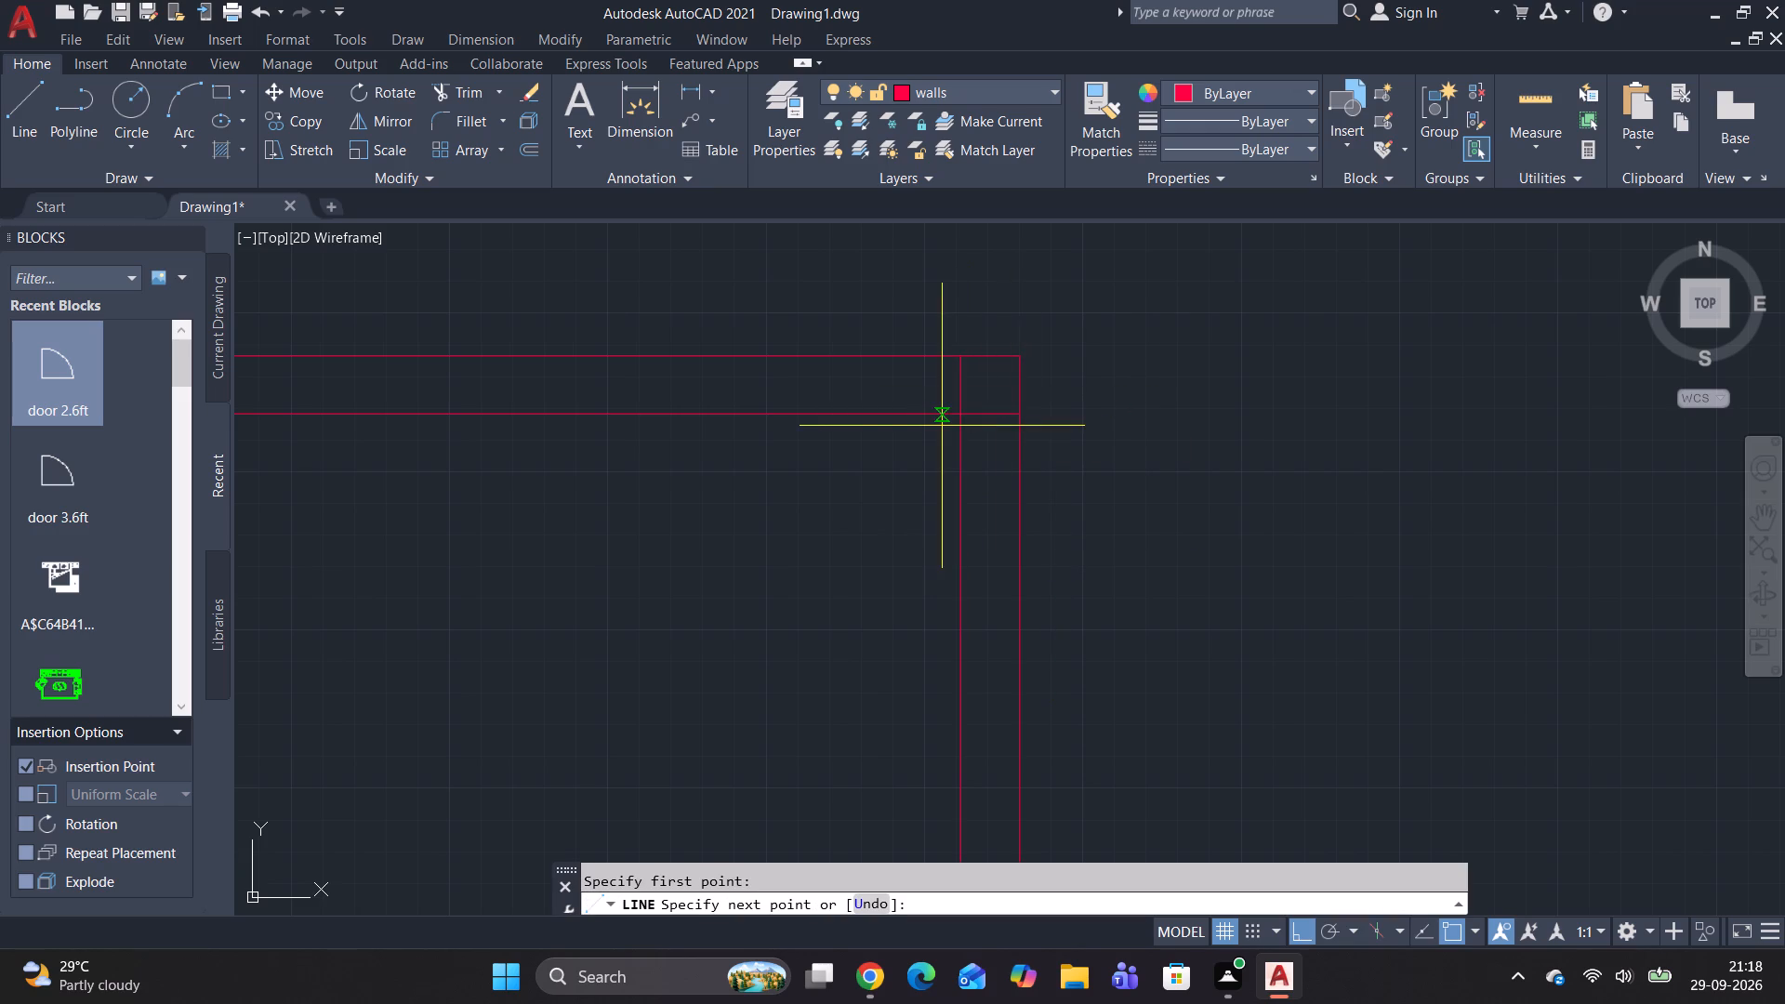
text(4")
key(space)
click(917, 351)
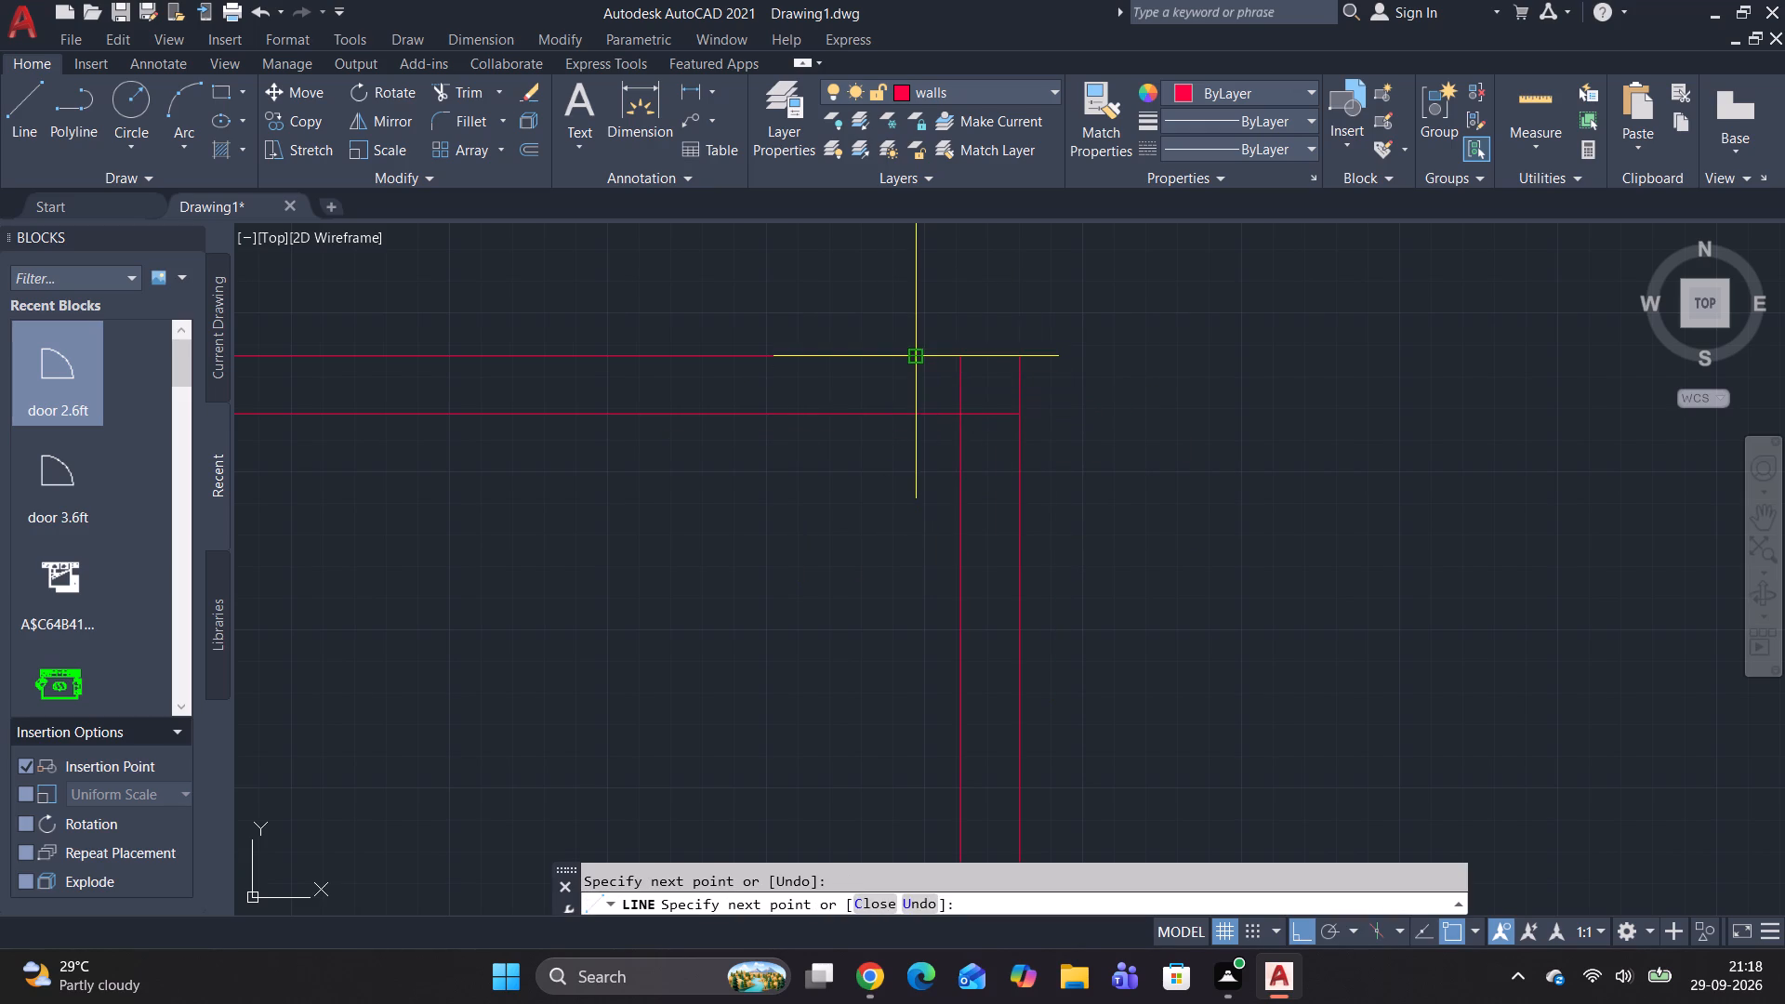
key(Escape)
key(Escape)
key(Escape)
key(Escape)
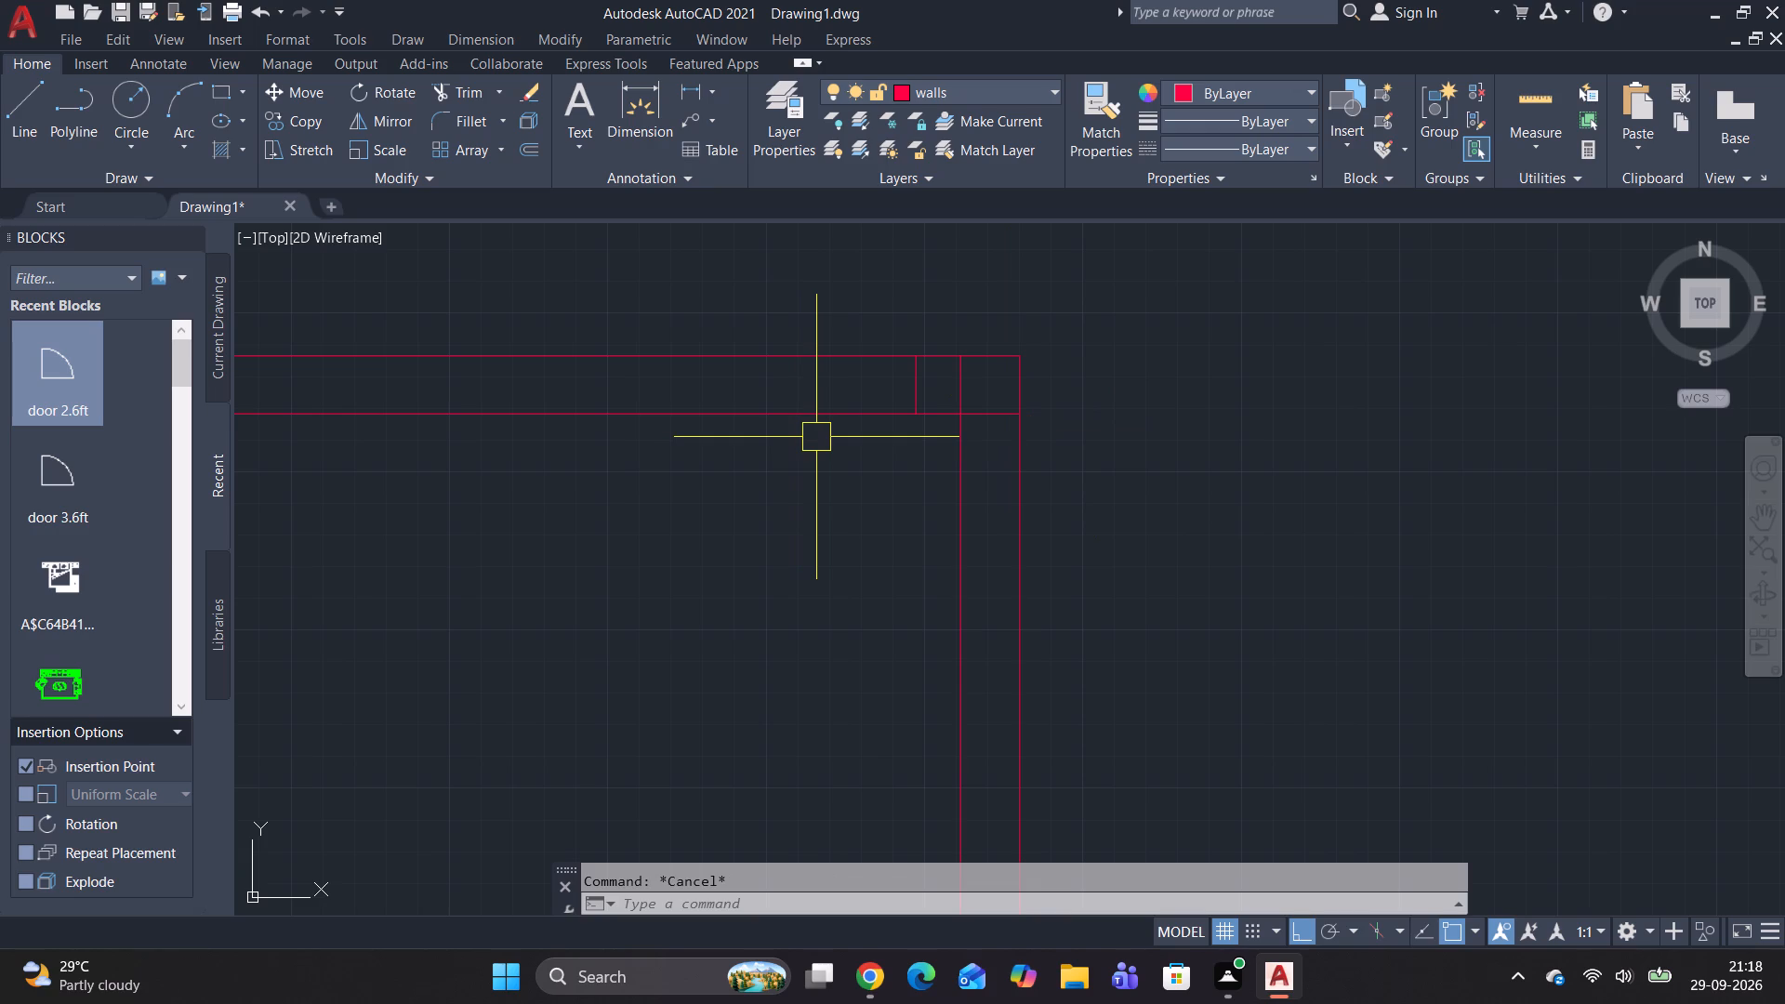
Draw the opposite jamb line across the second room's top wall, 3'6" to the left of the first jamb.
text(l)
key(space)
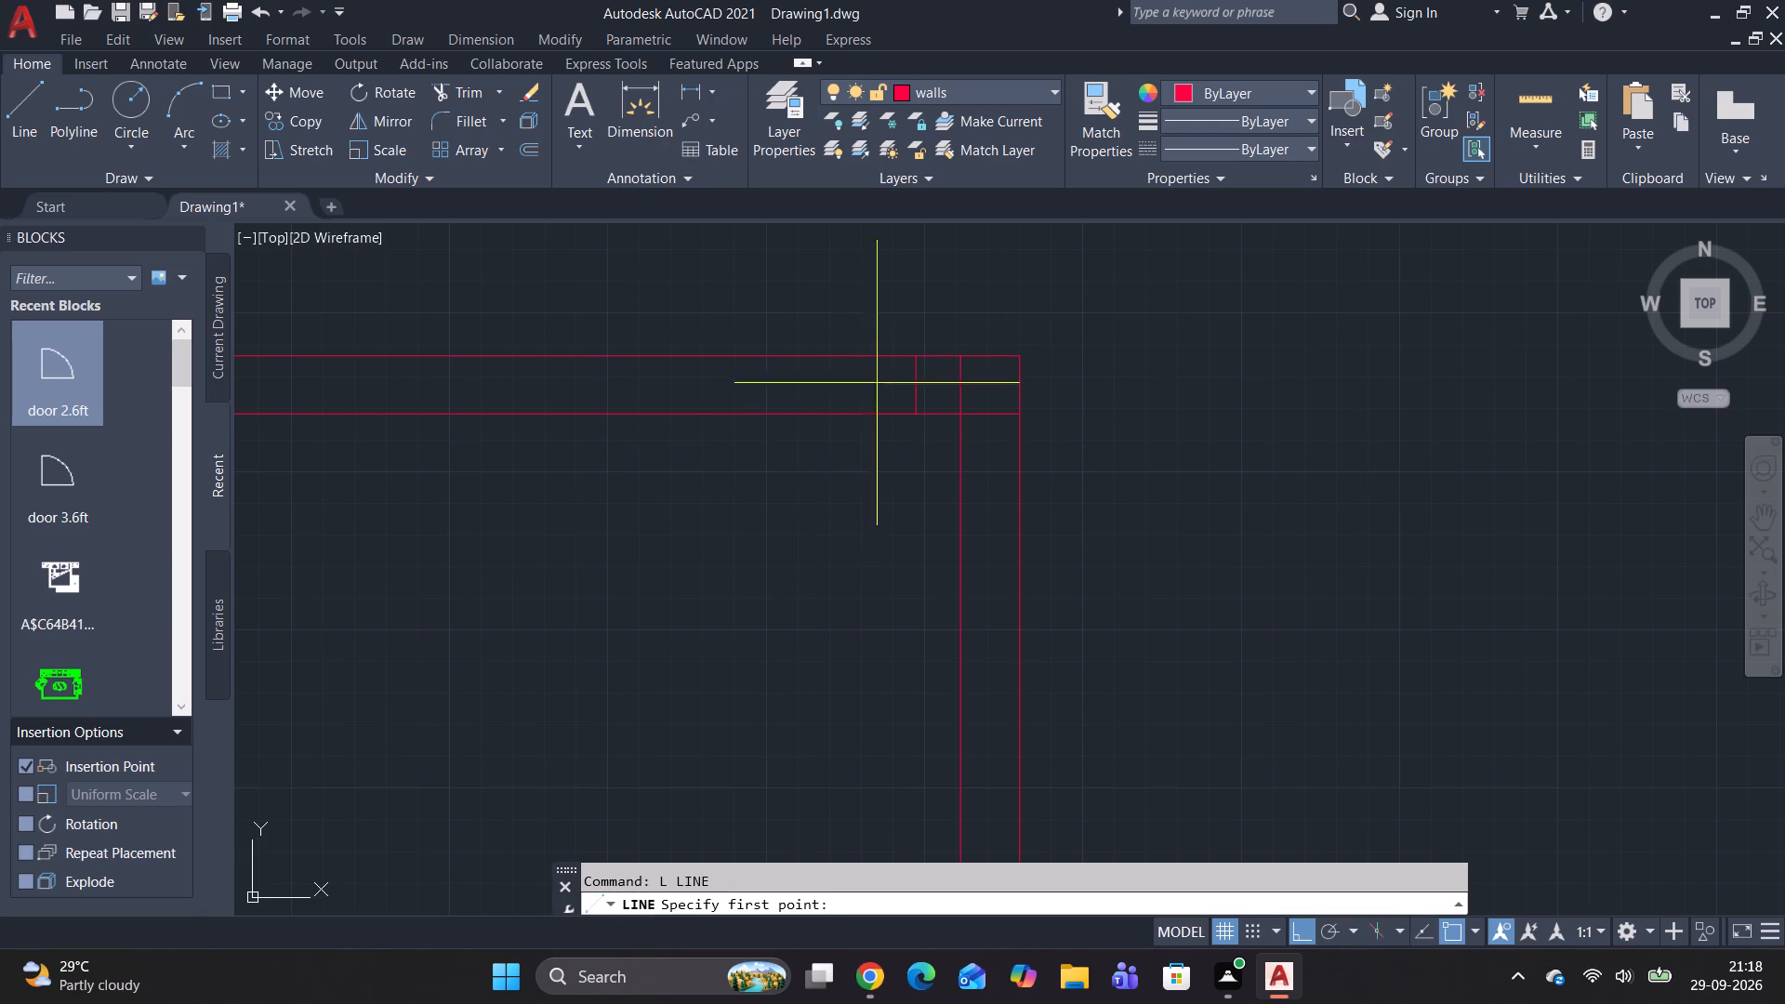
click(921, 351)
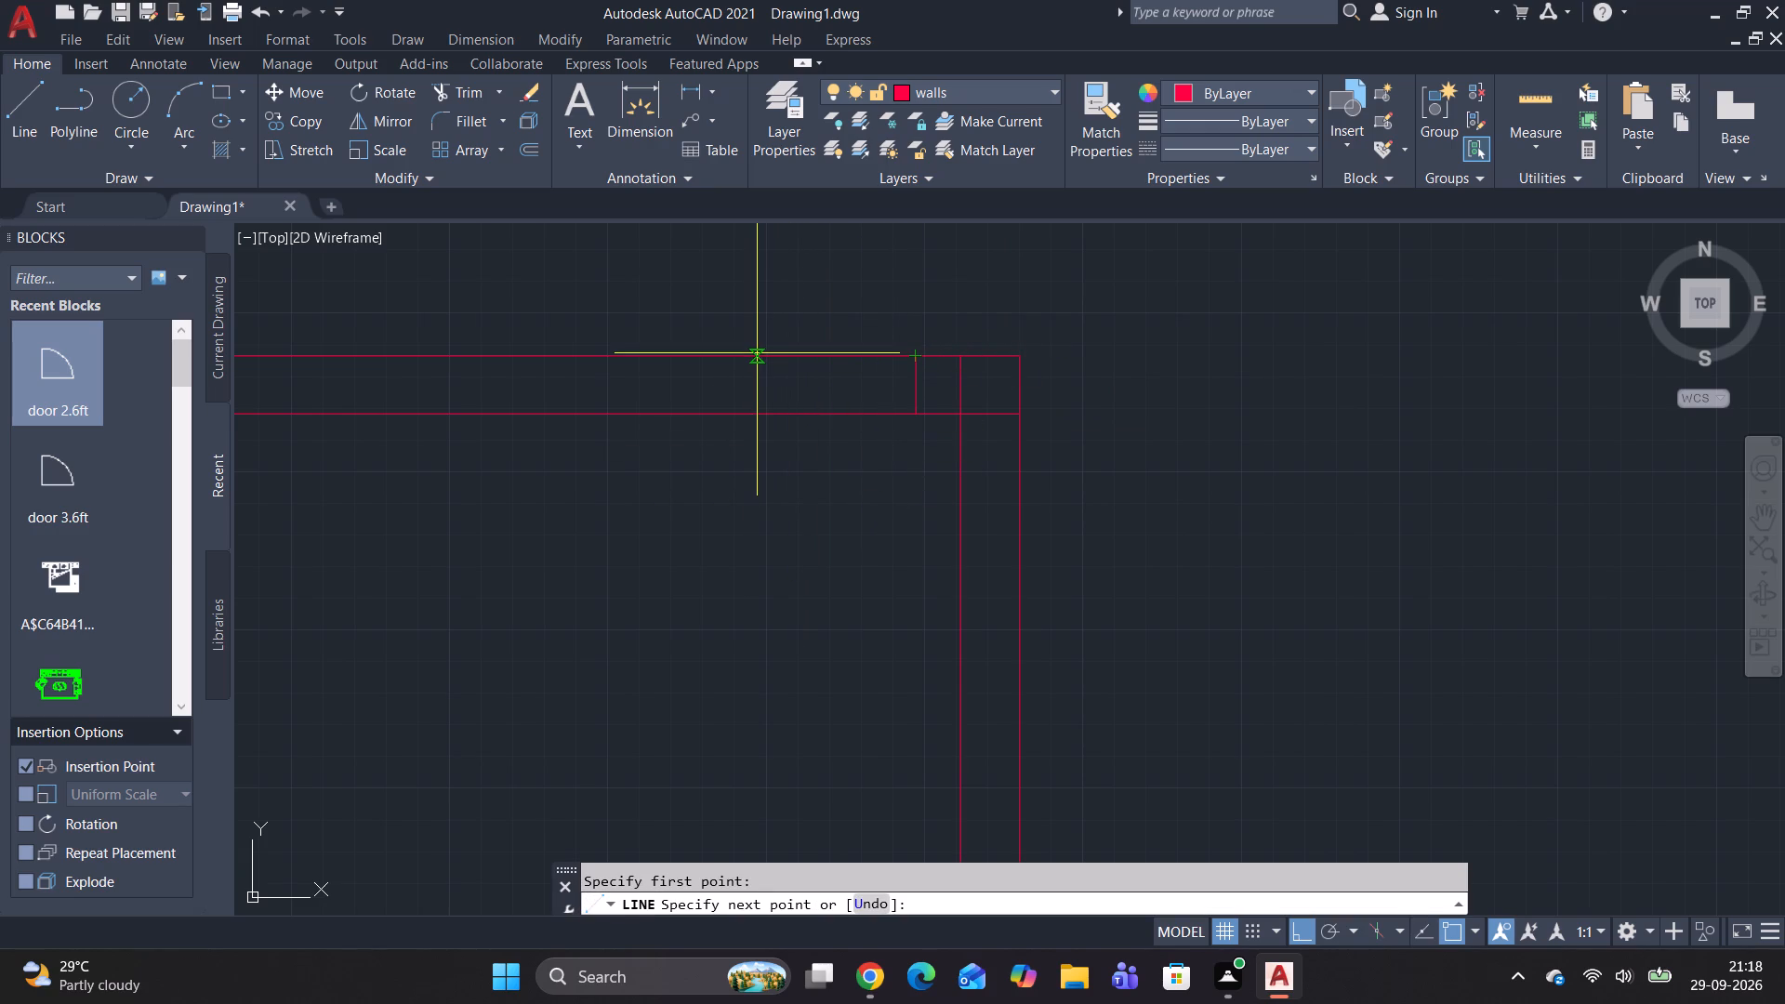
text(3'6")
key(space)
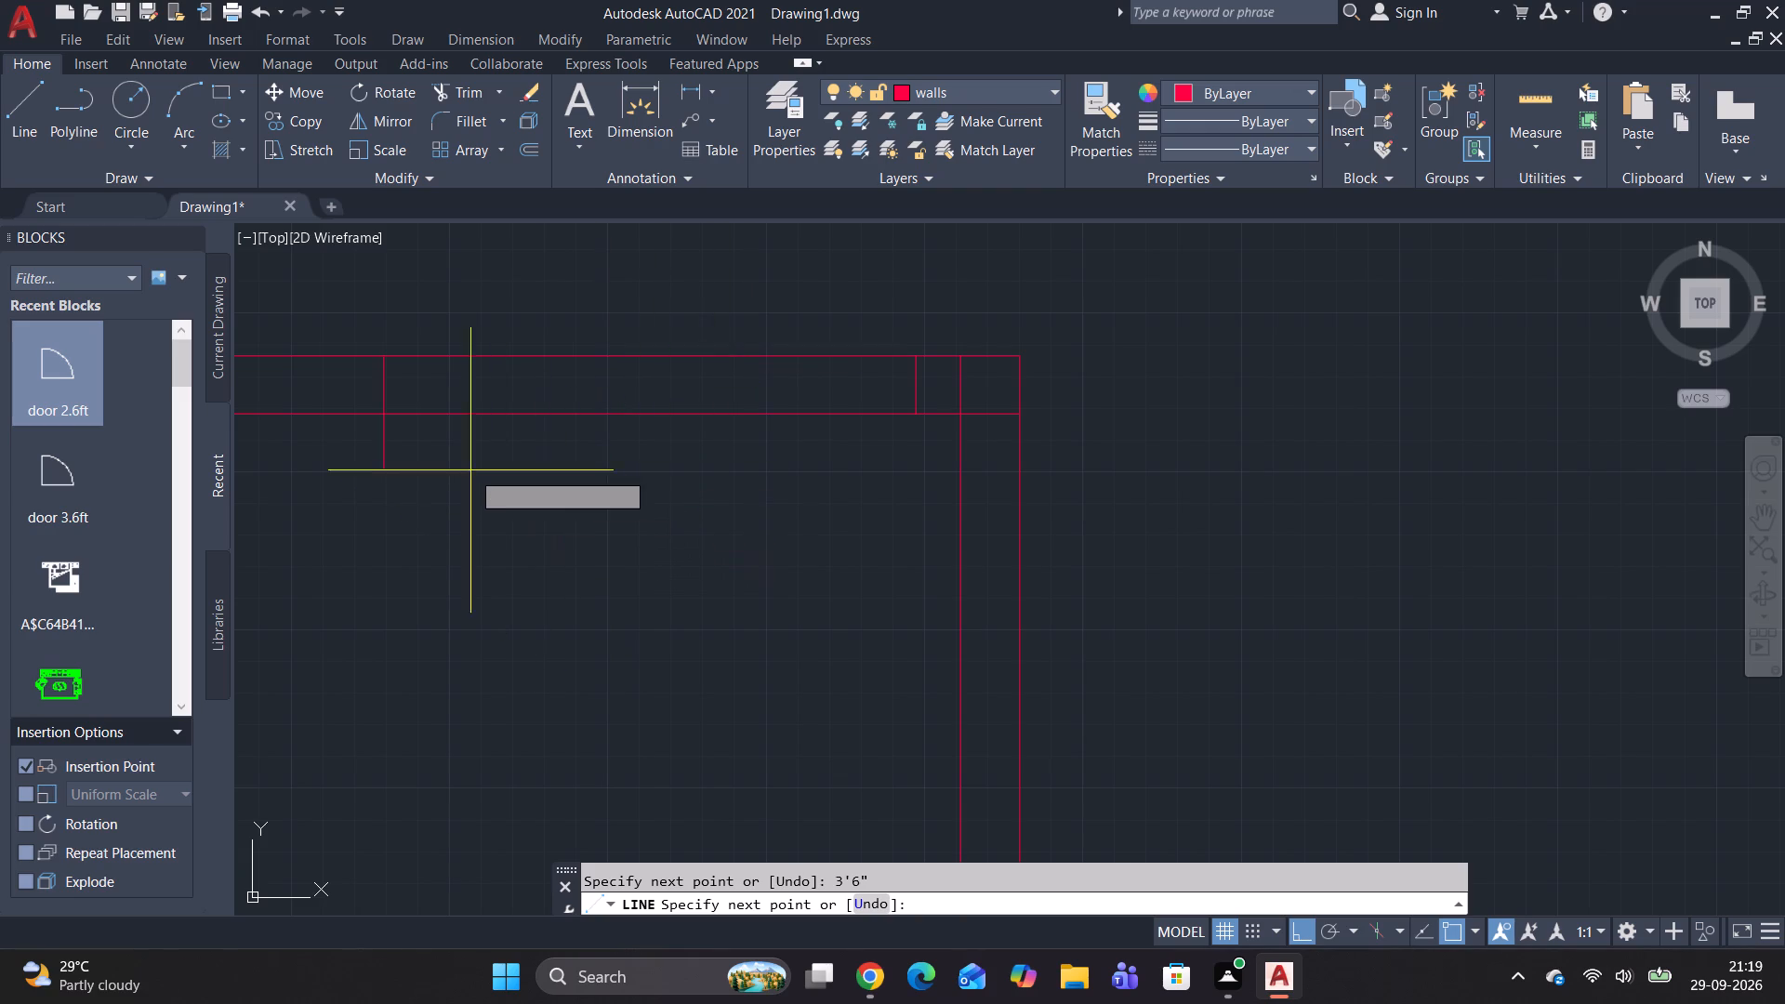
click(388, 415)
key(Escape)
key(Escape)
key(Escape)
key(Escape)
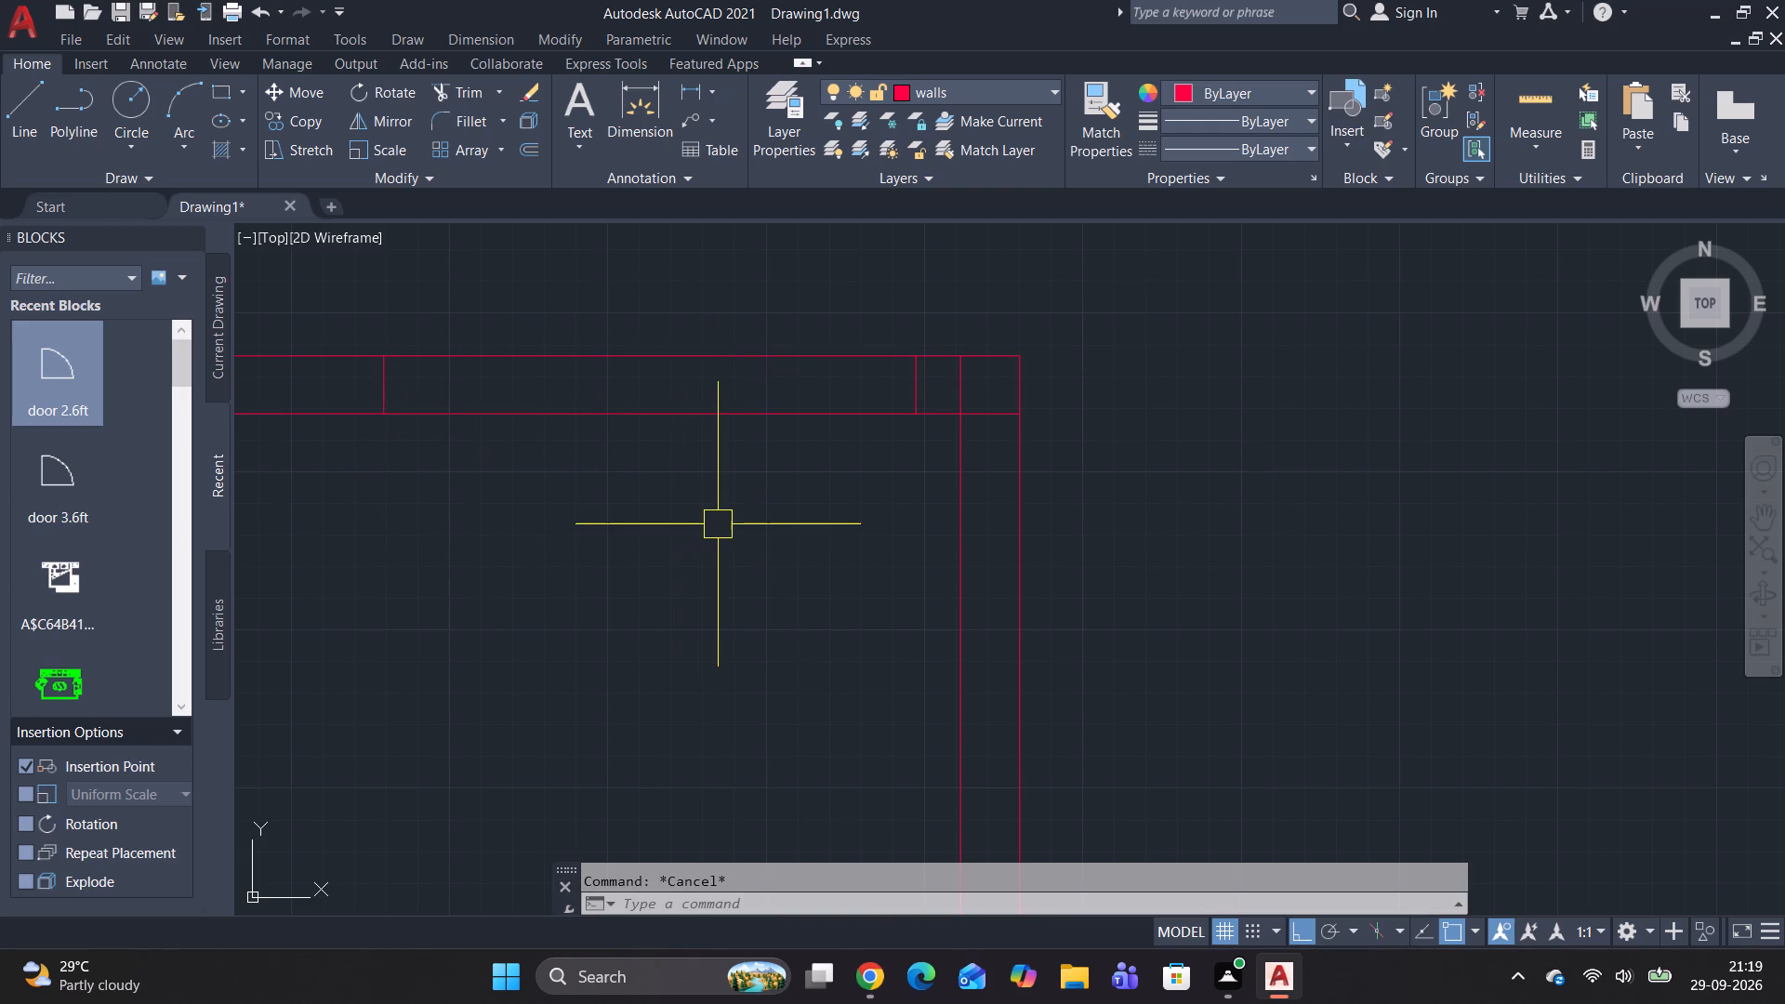
Trim both top wall lines between the jambs to open the second lower room's doorway.
text(tr)
key(space)
drag(772, 282, 740, 445)
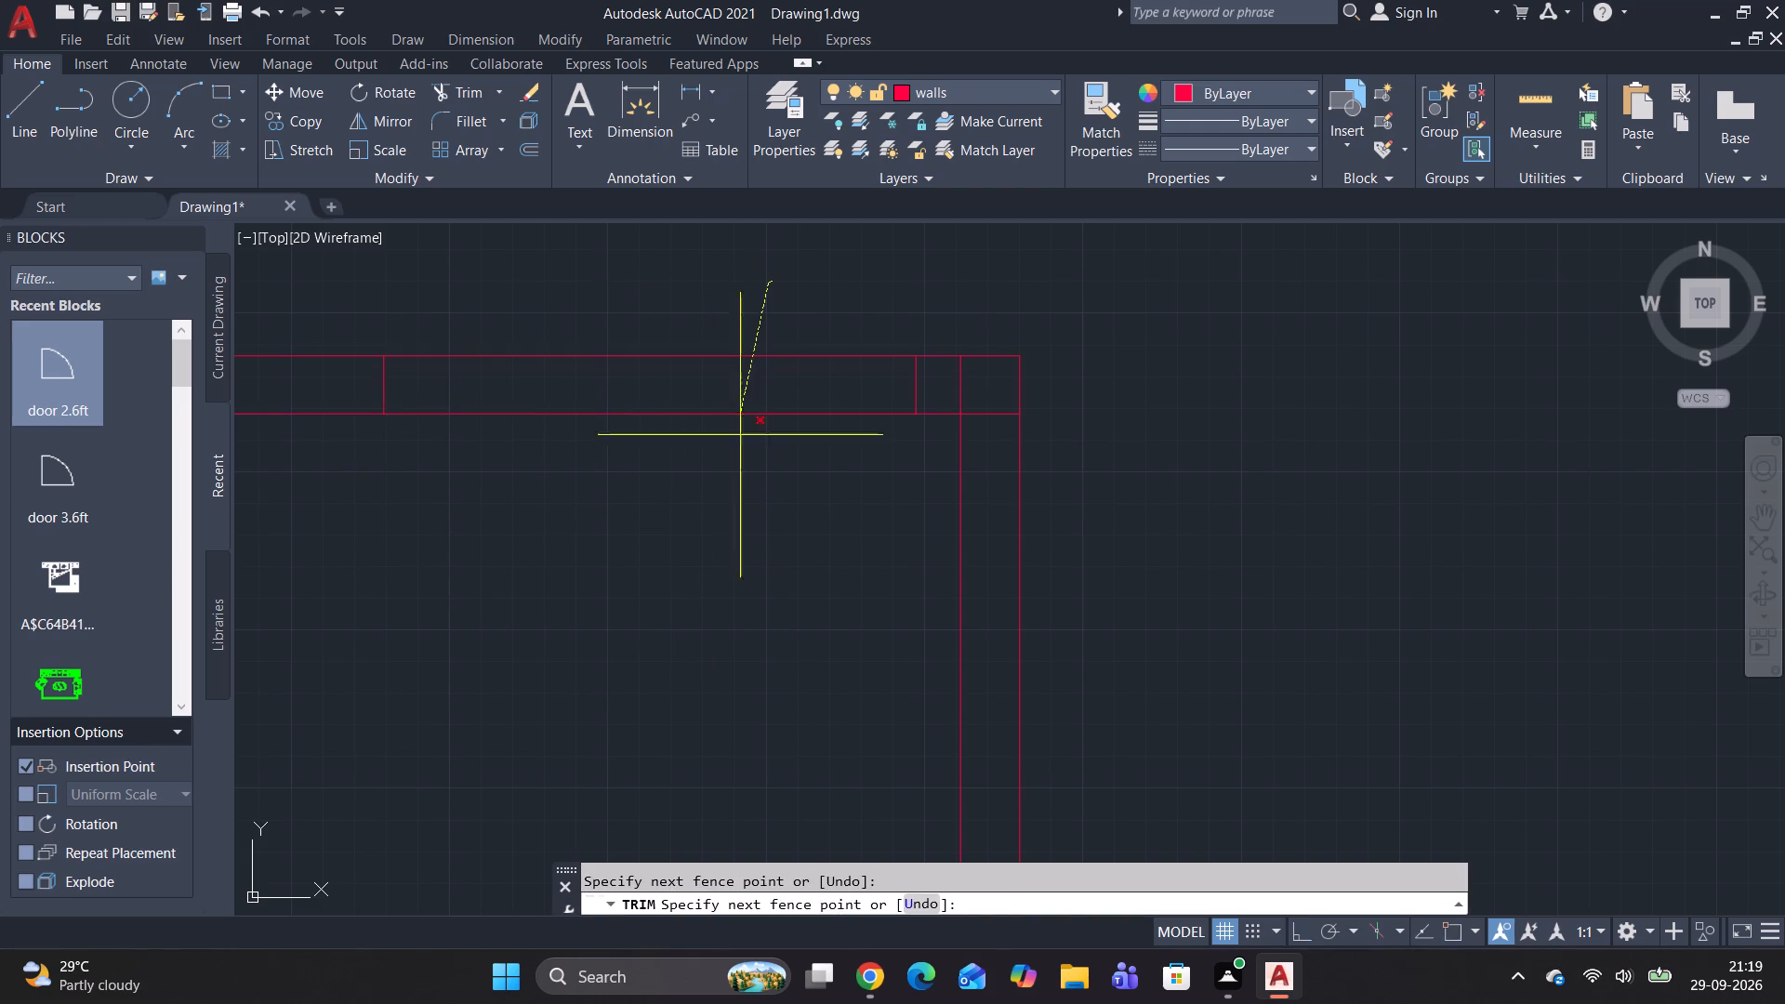
drag(740, 445, 736, 456)
Trim the overlapping wall lines inside the second lower room's upper-right corner.
click(966, 383)
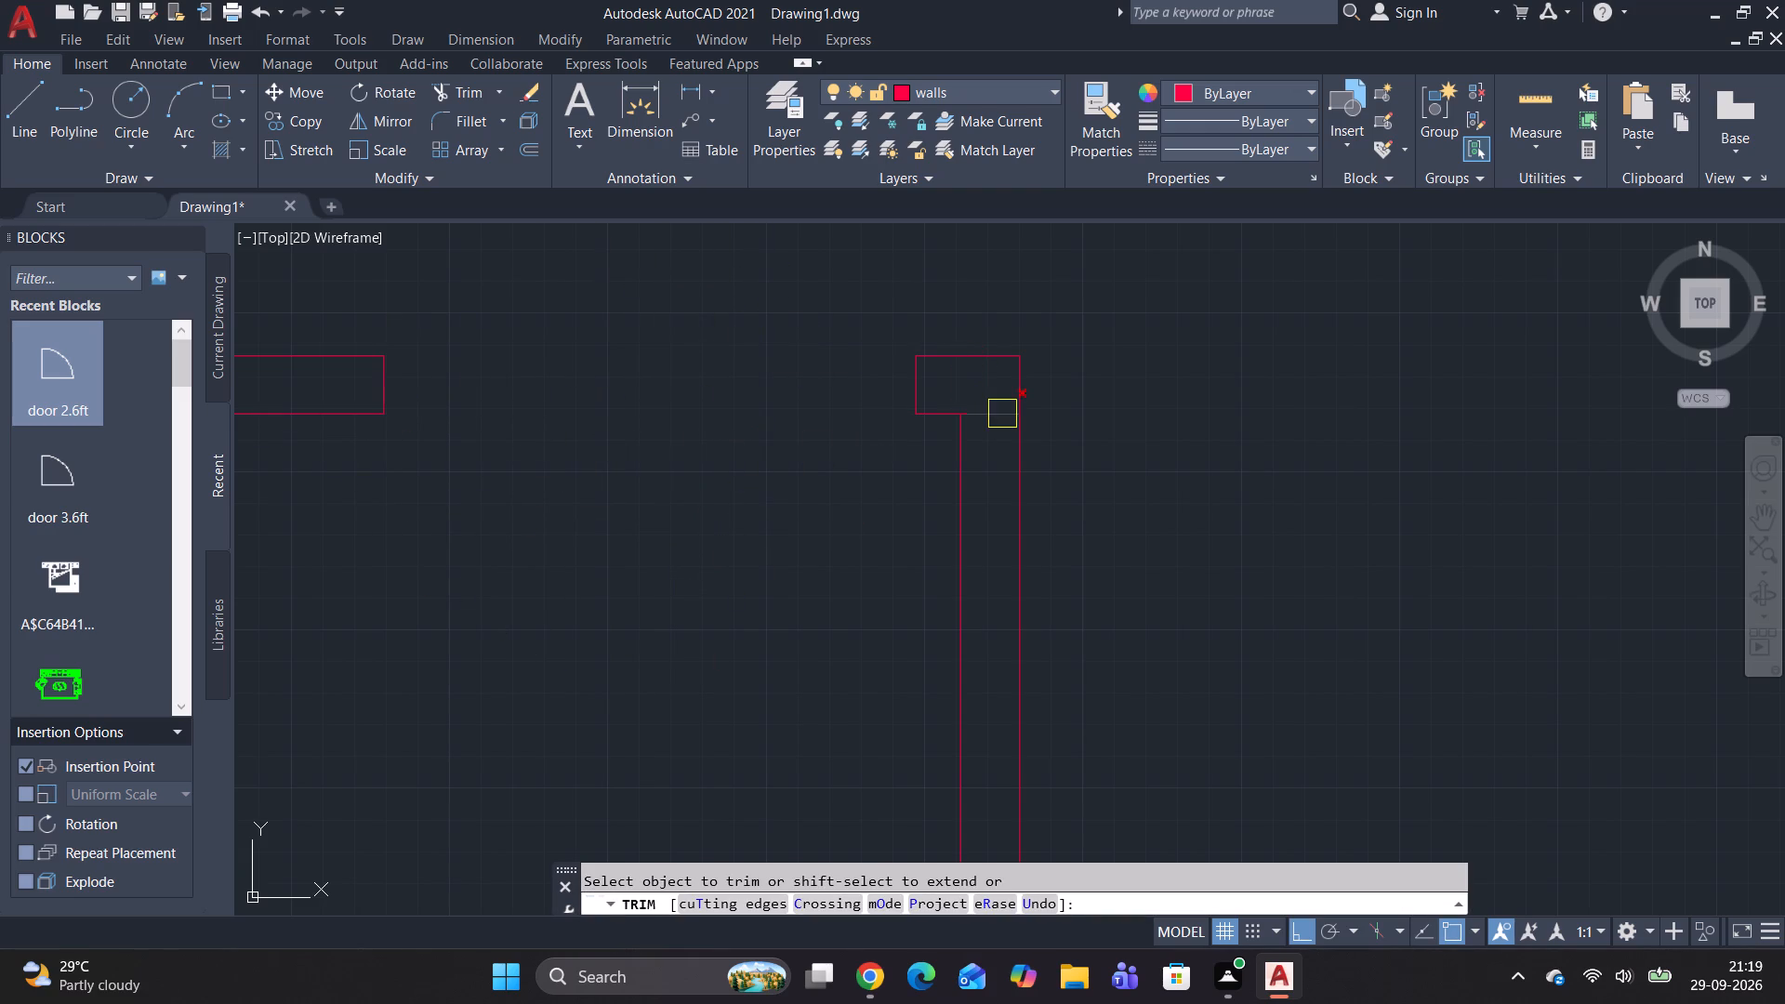
click(1002, 414)
scroll(959, 407, up, 3)
click(975, 434)
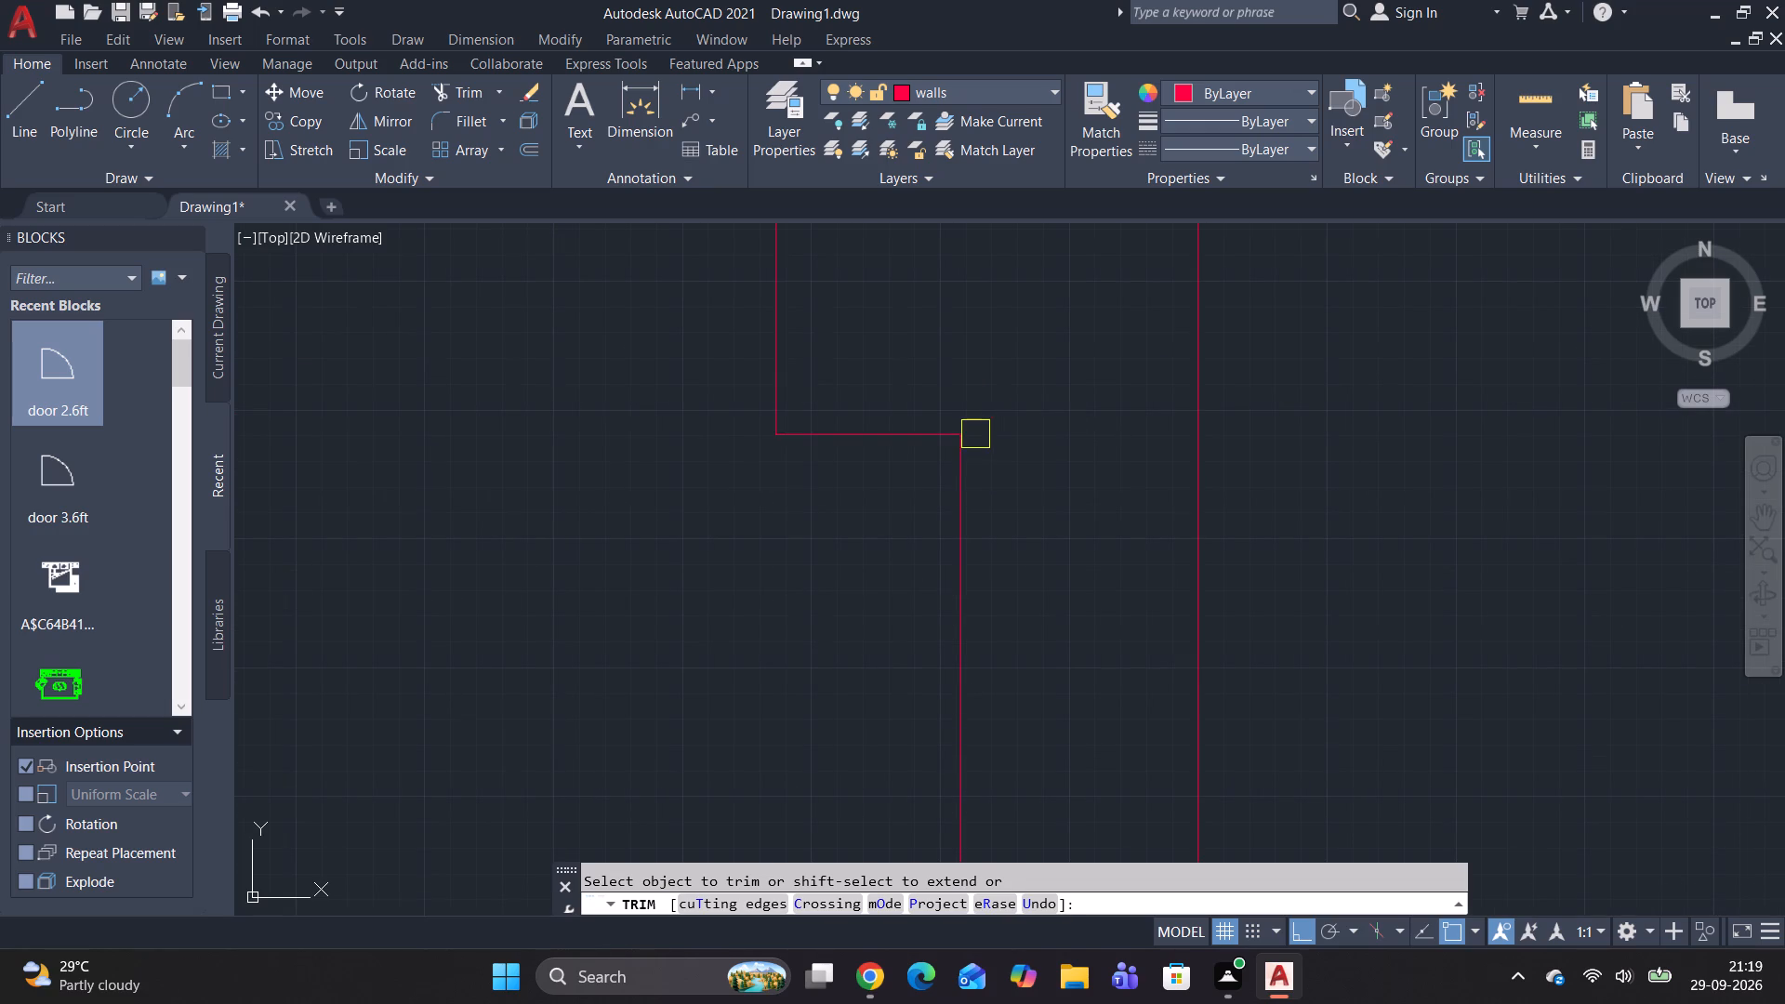
Trim the lower horizontal wall's upper line where the two lower-room partition walls join it.
scroll(1018, 422, down, 9)
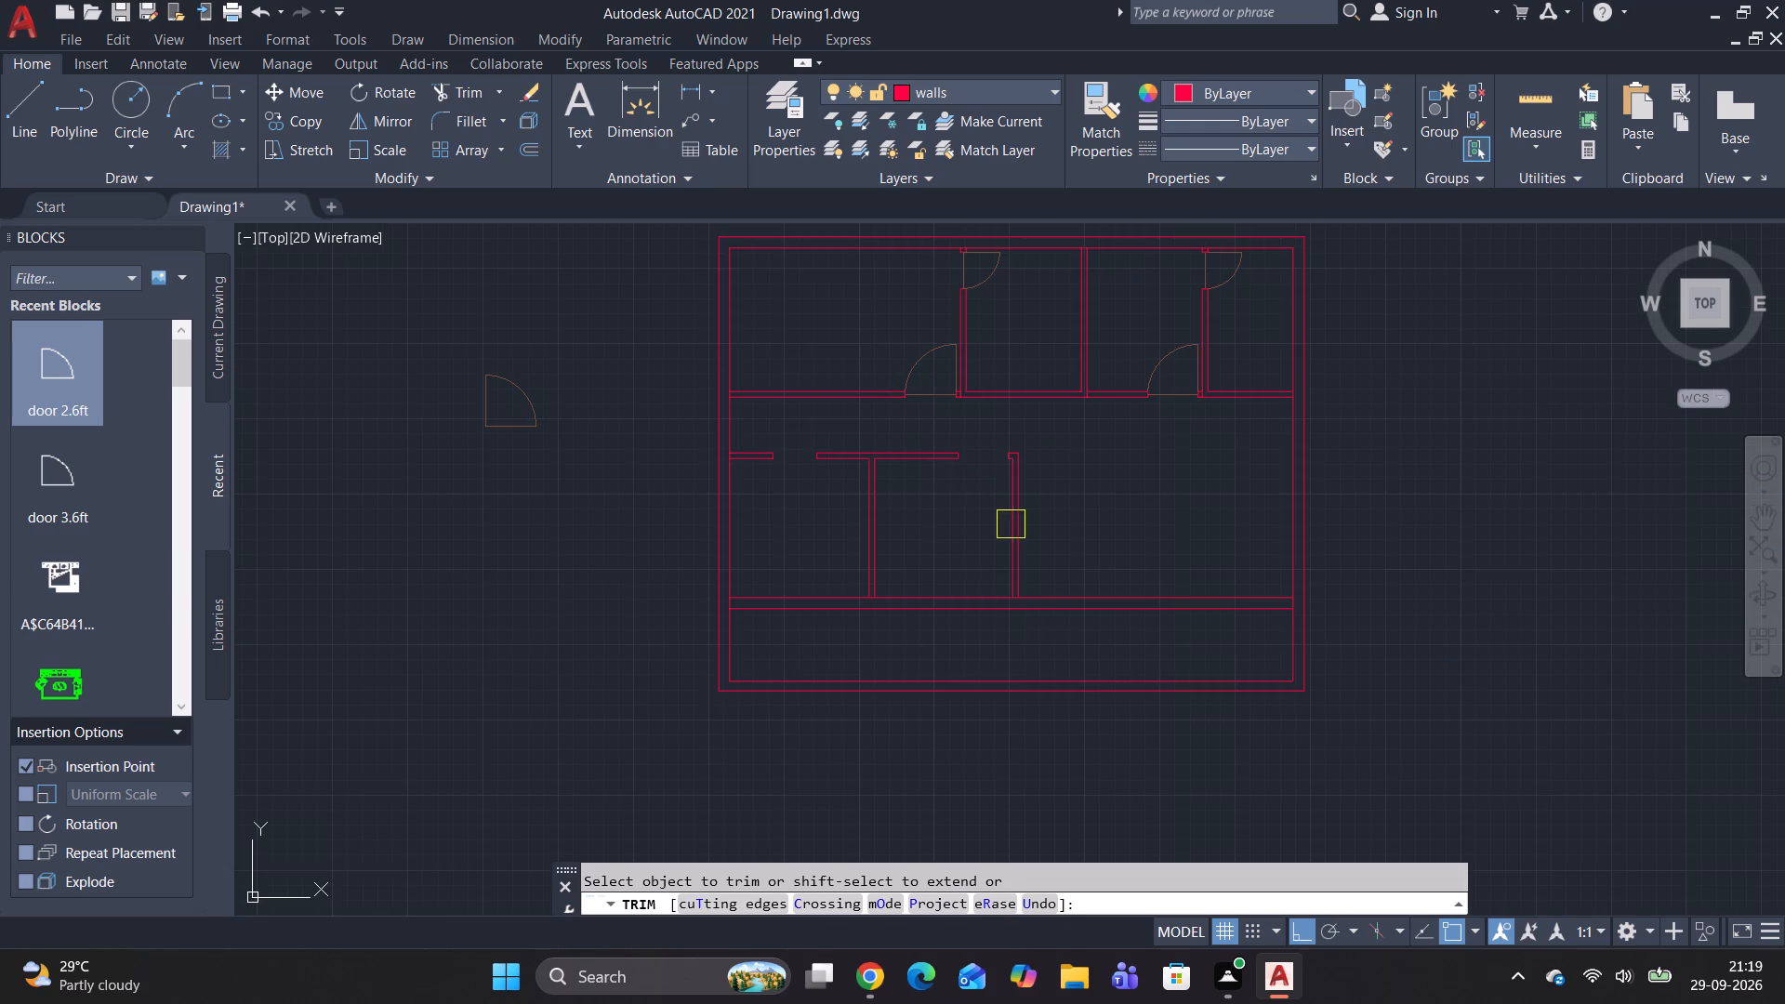
middle_drag(1011, 524, 941, 285)
middle_click(941, 285)
scroll(945, 362, up, 4)
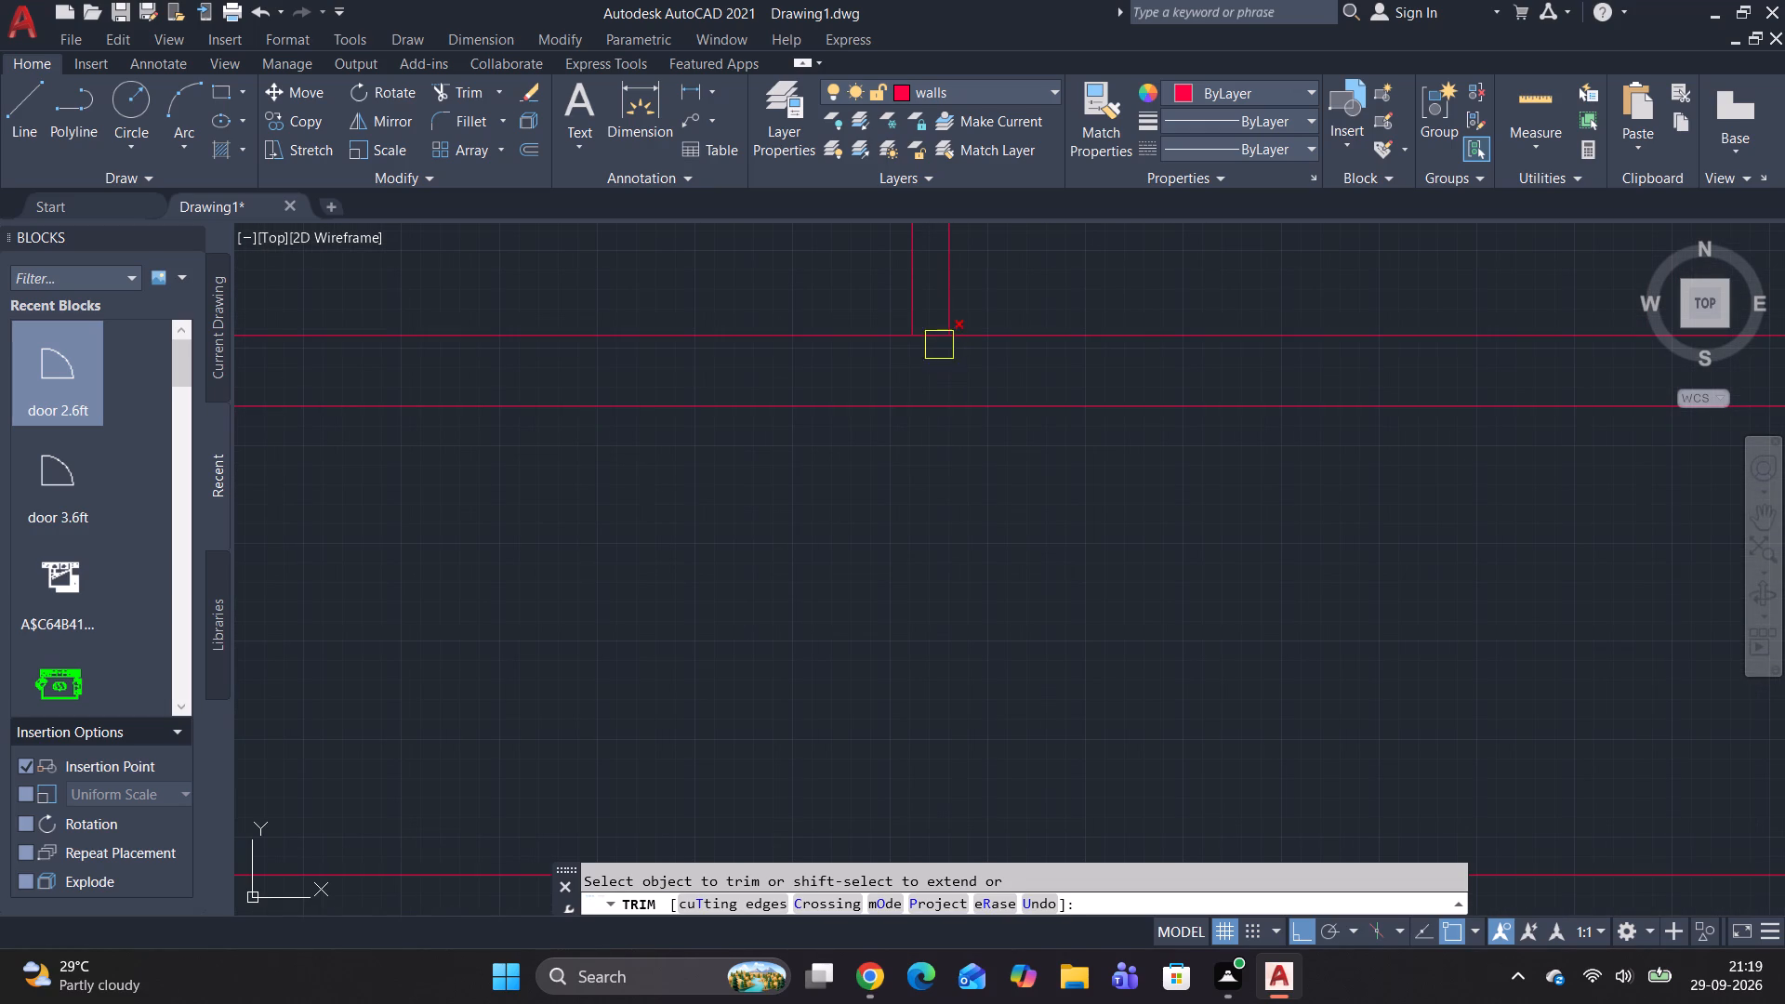
scroll(934, 335, up, 2)
click(934, 335)
scroll(813, 380, down, 3)
middle_drag(813, 380, 820, 381)
scroll(813, 380, down, 1)
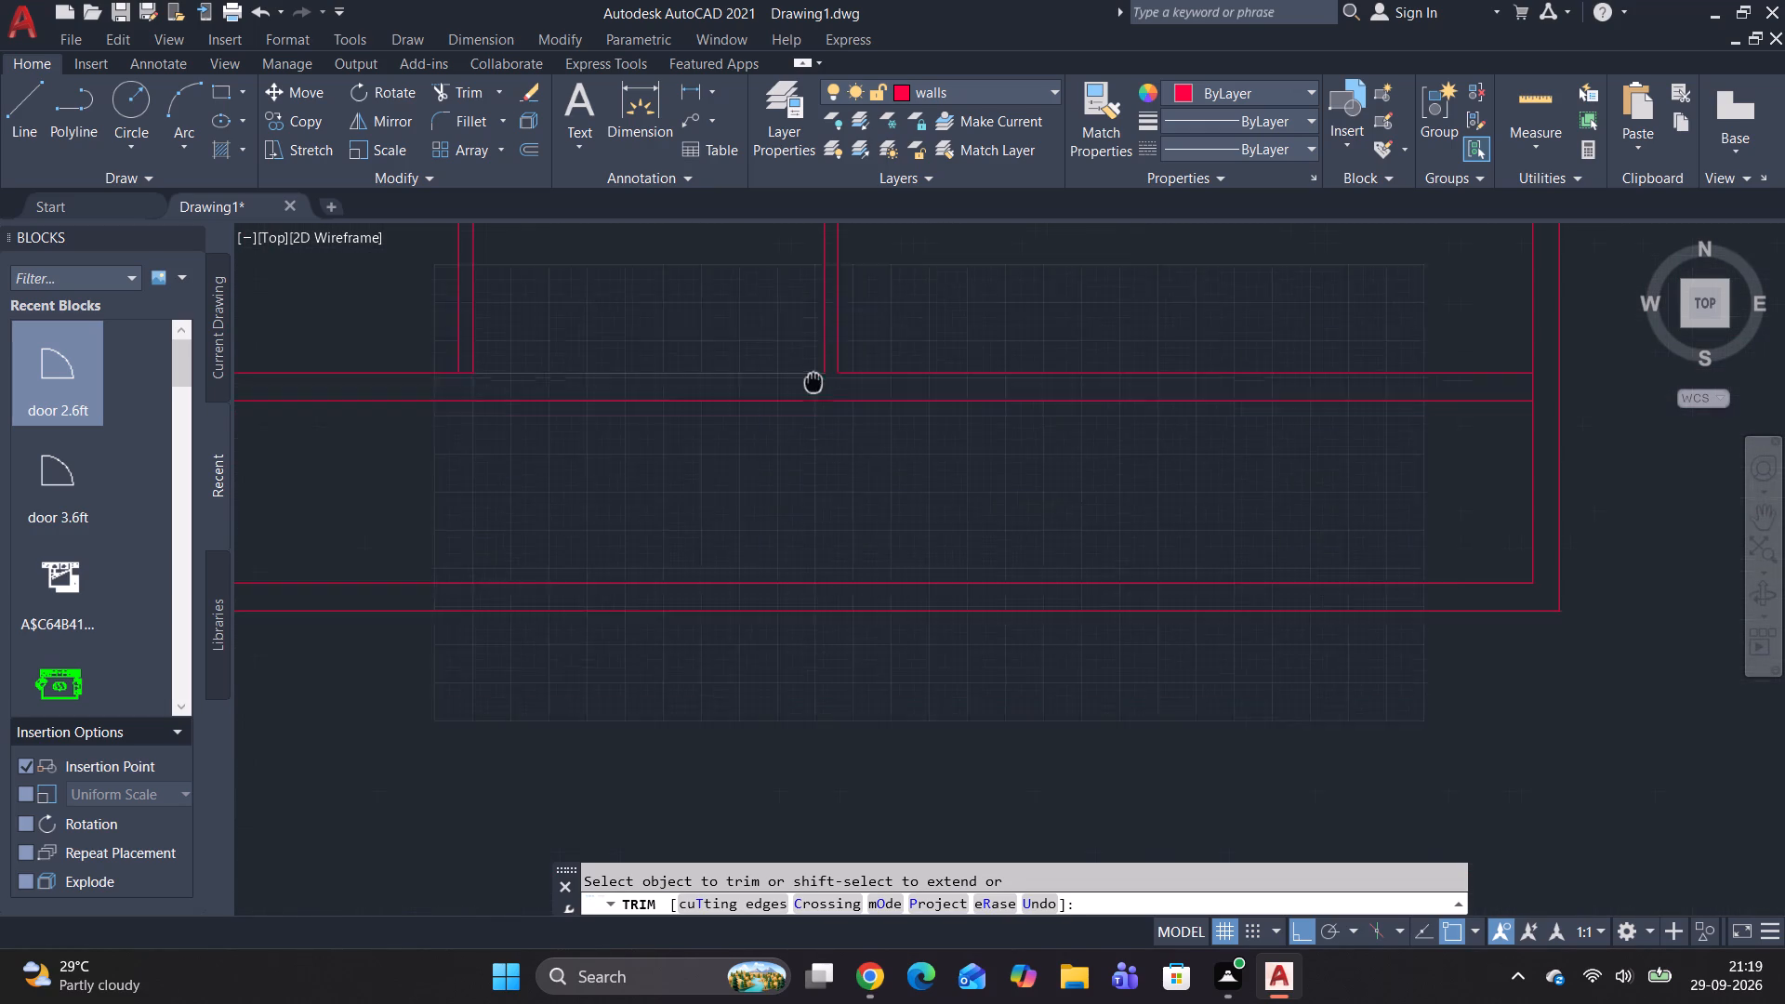
middle_drag(820, 381, 1270, 404)
scroll(930, 392, up, 4)
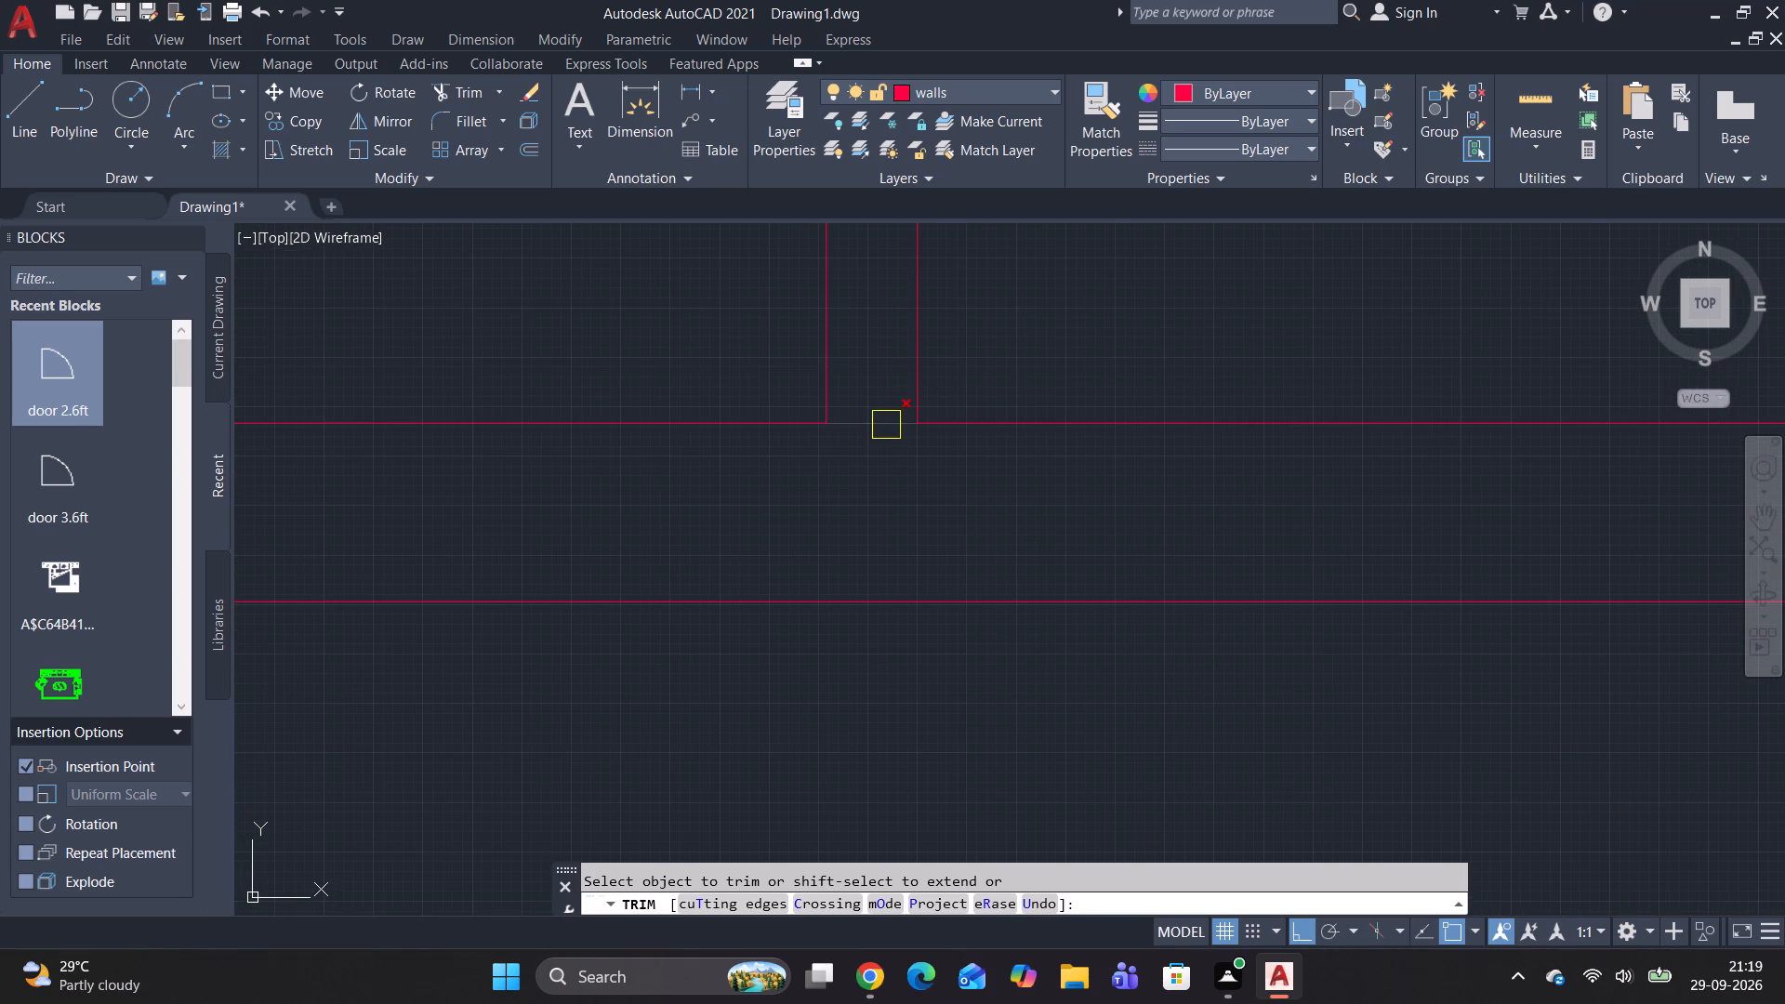
click(886, 425)
Trim the left outer wall's inner line inside its junctions with the three horizontal inner walls.
scroll(882, 423, down, 5)
scroll(653, 436, up, 4)
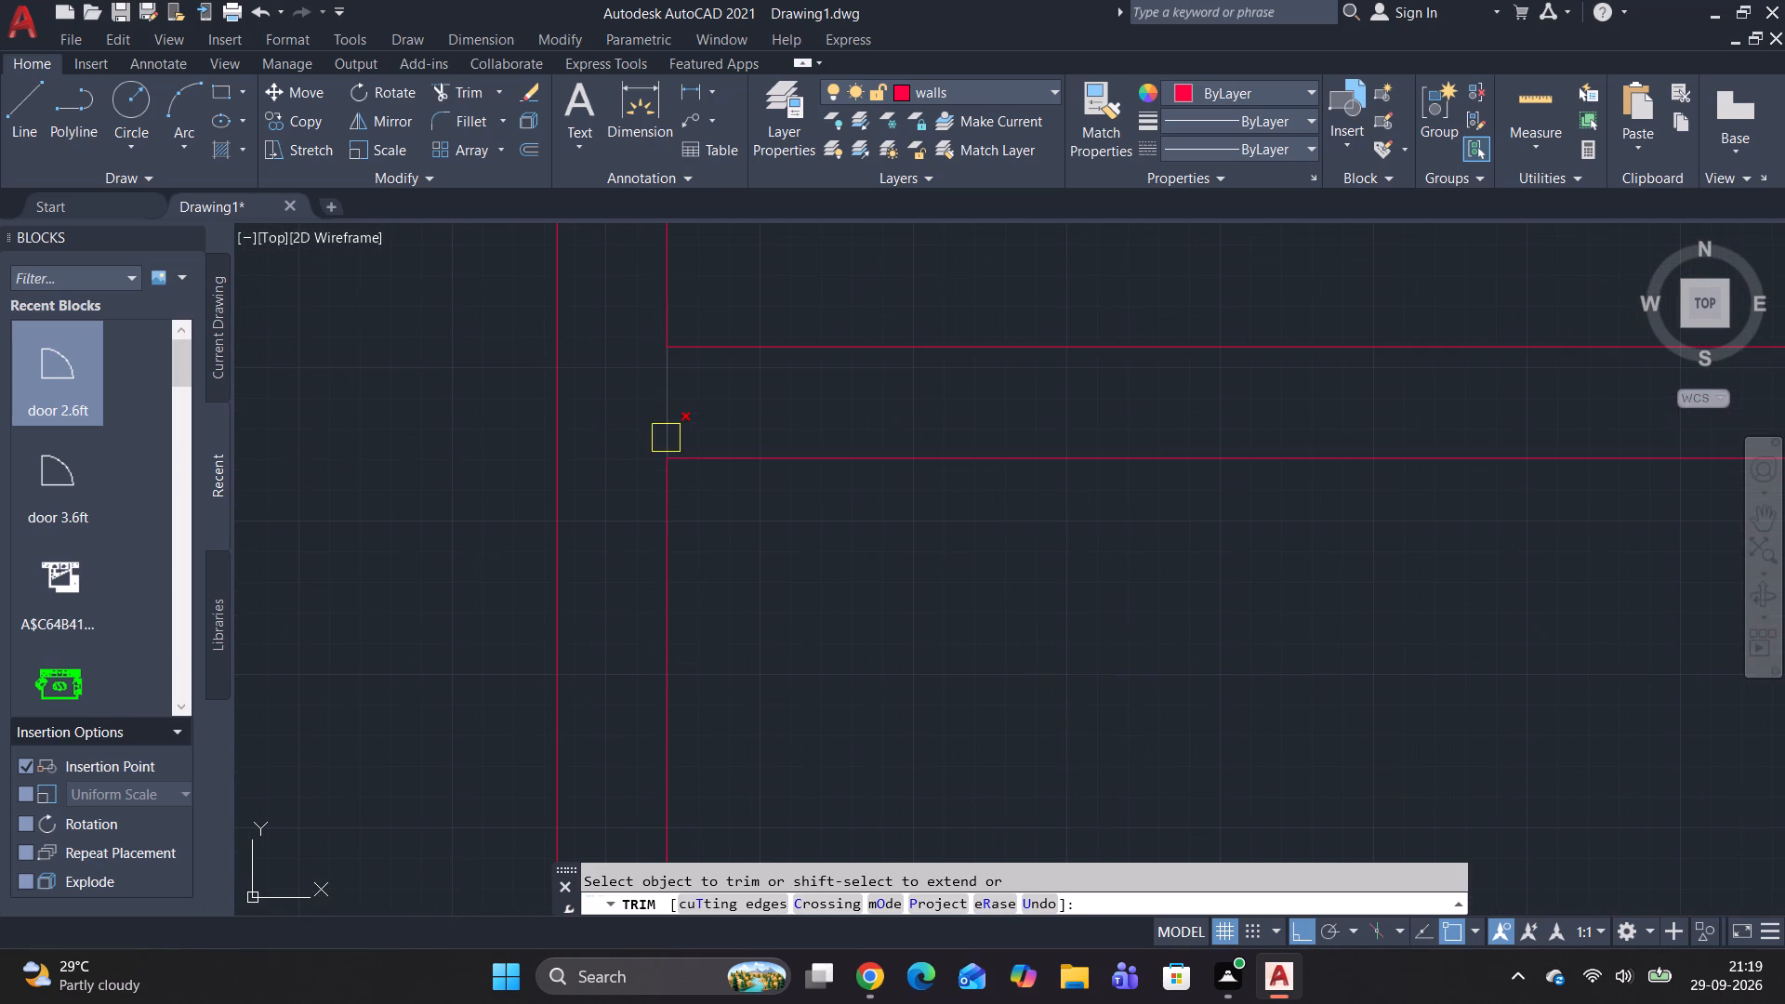
click(666, 415)
scroll(855, 349, down, 6)
middle_drag(1064, 367, 1012, 684)
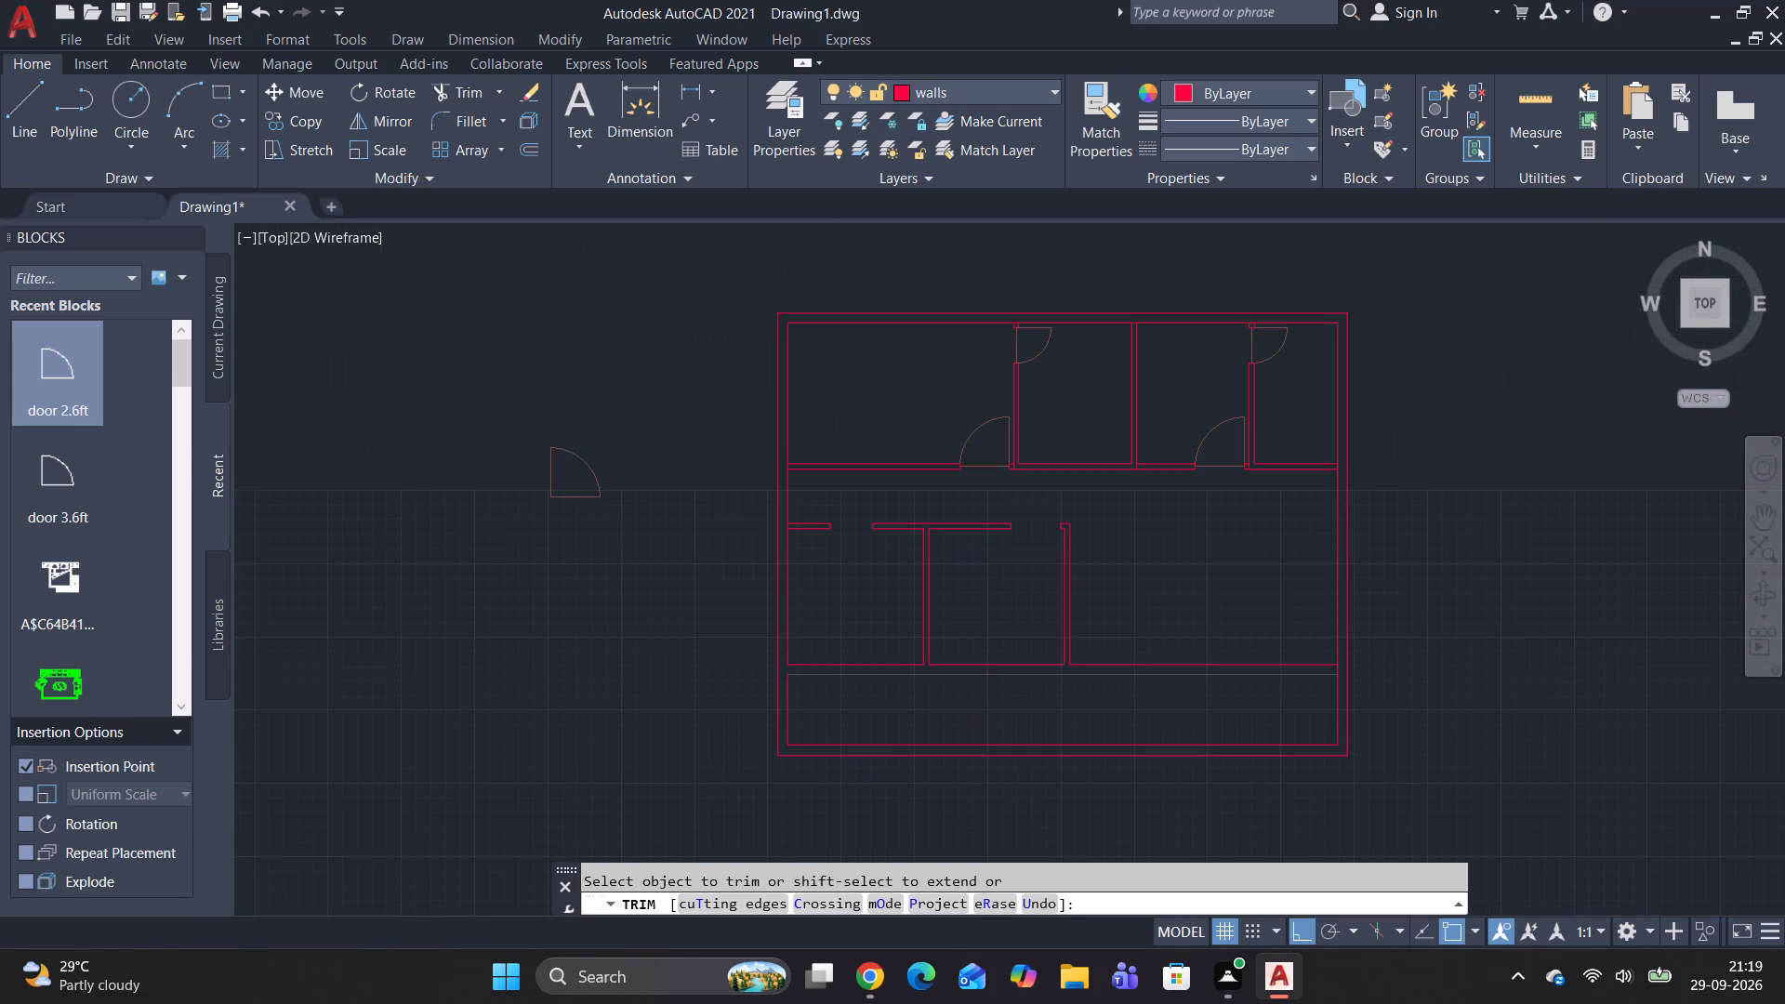
scroll(799, 529, up, 5)
scroll(721, 497, up, 2)
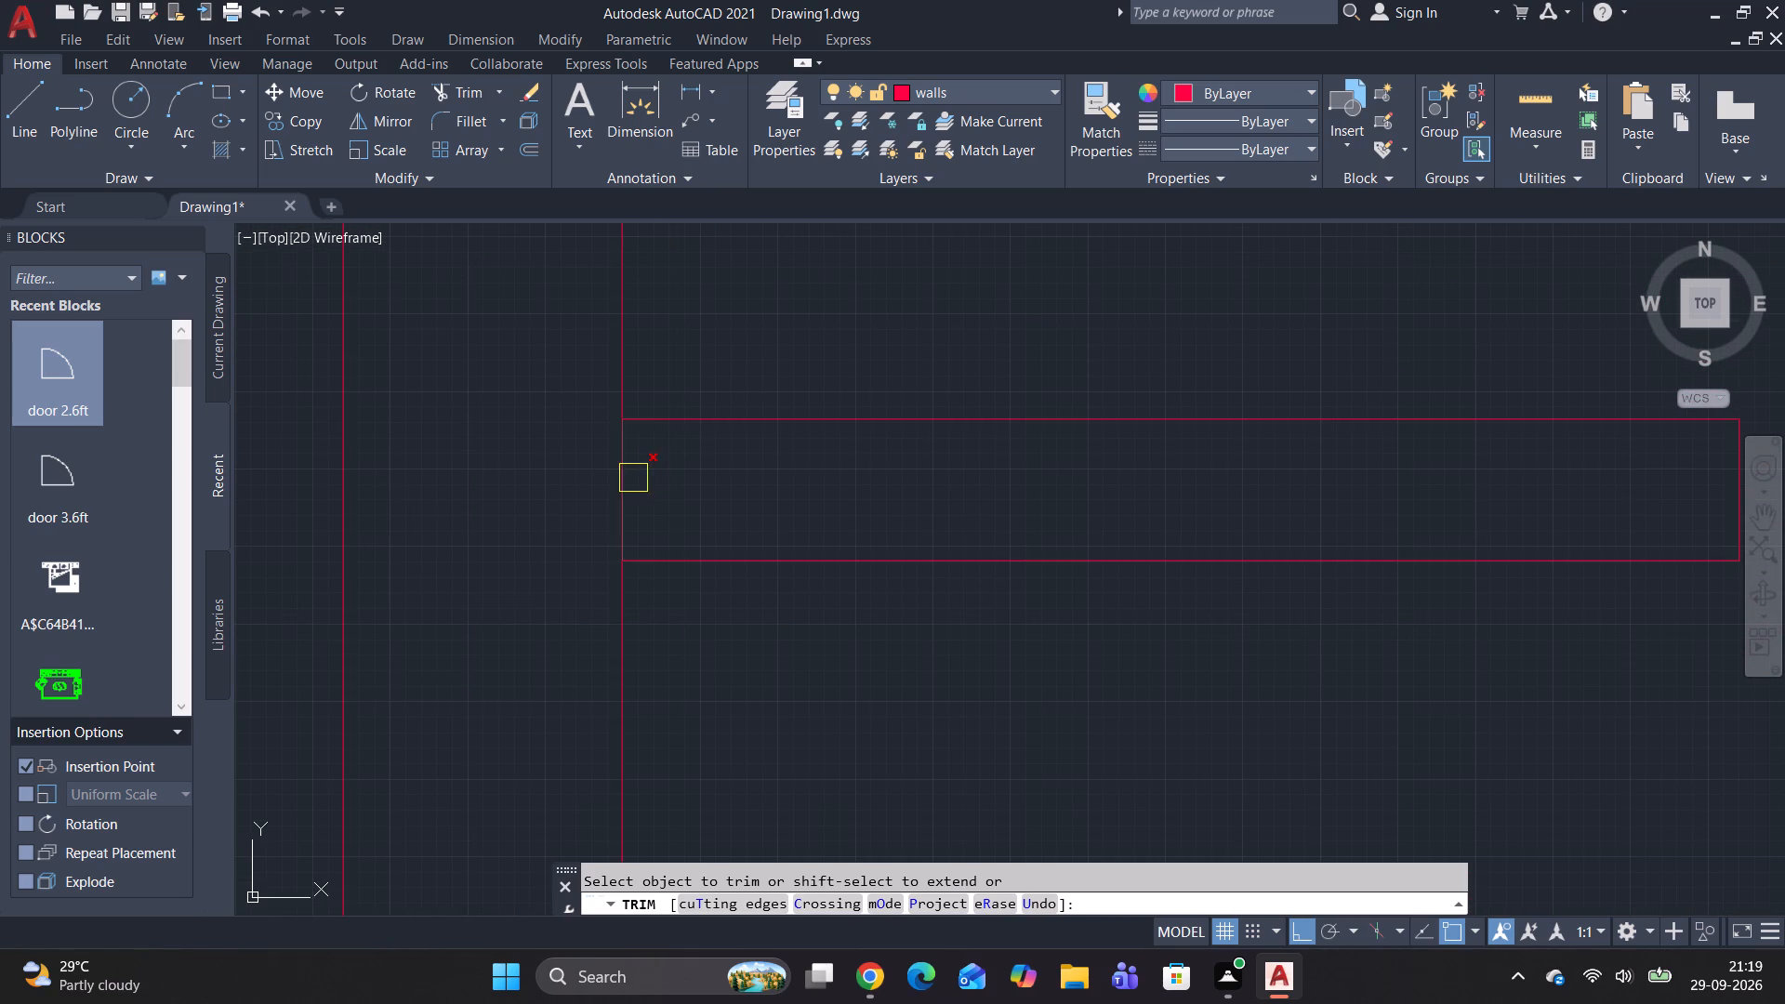
click(633, 478)
click(624, 475)
scroll(724, 480, down, 6)
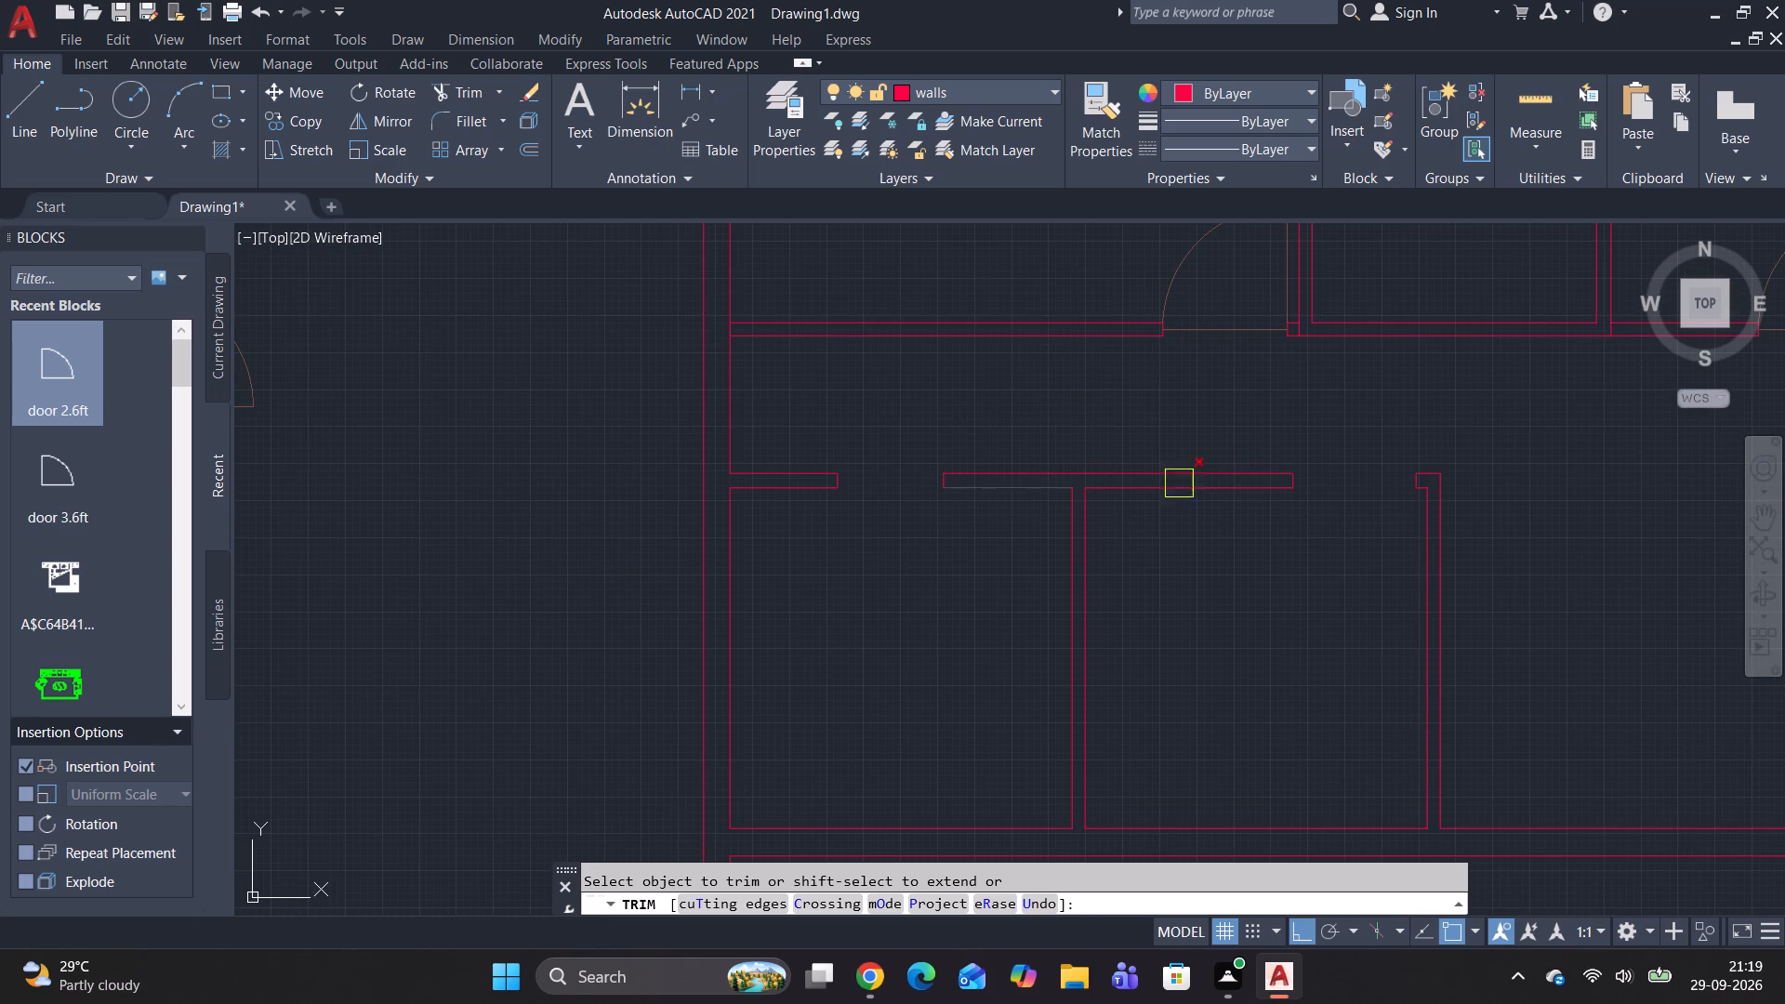
scroll(724, 325, up, 5)
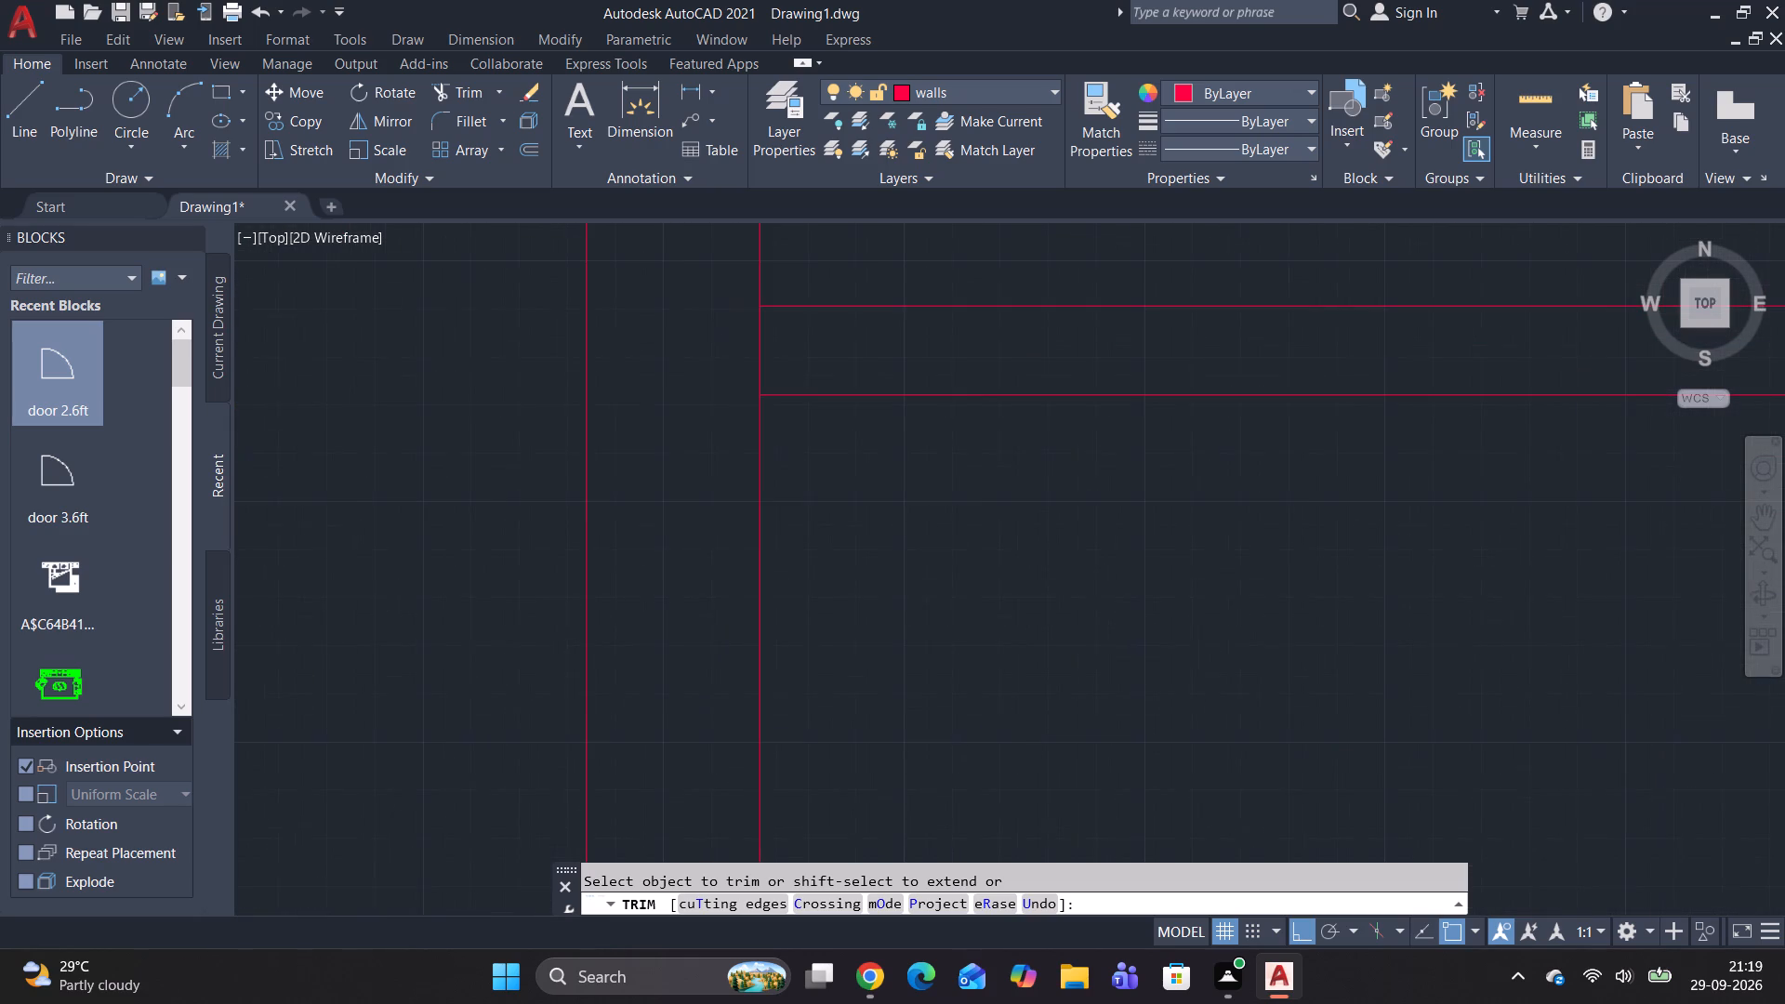
click(753, 355)
Trim the top outer wall's inner line where the three upper-room partition walls meet it.
scroll(885, 324, down, 6)
middle_drag(1258, 428, 1141, 502)
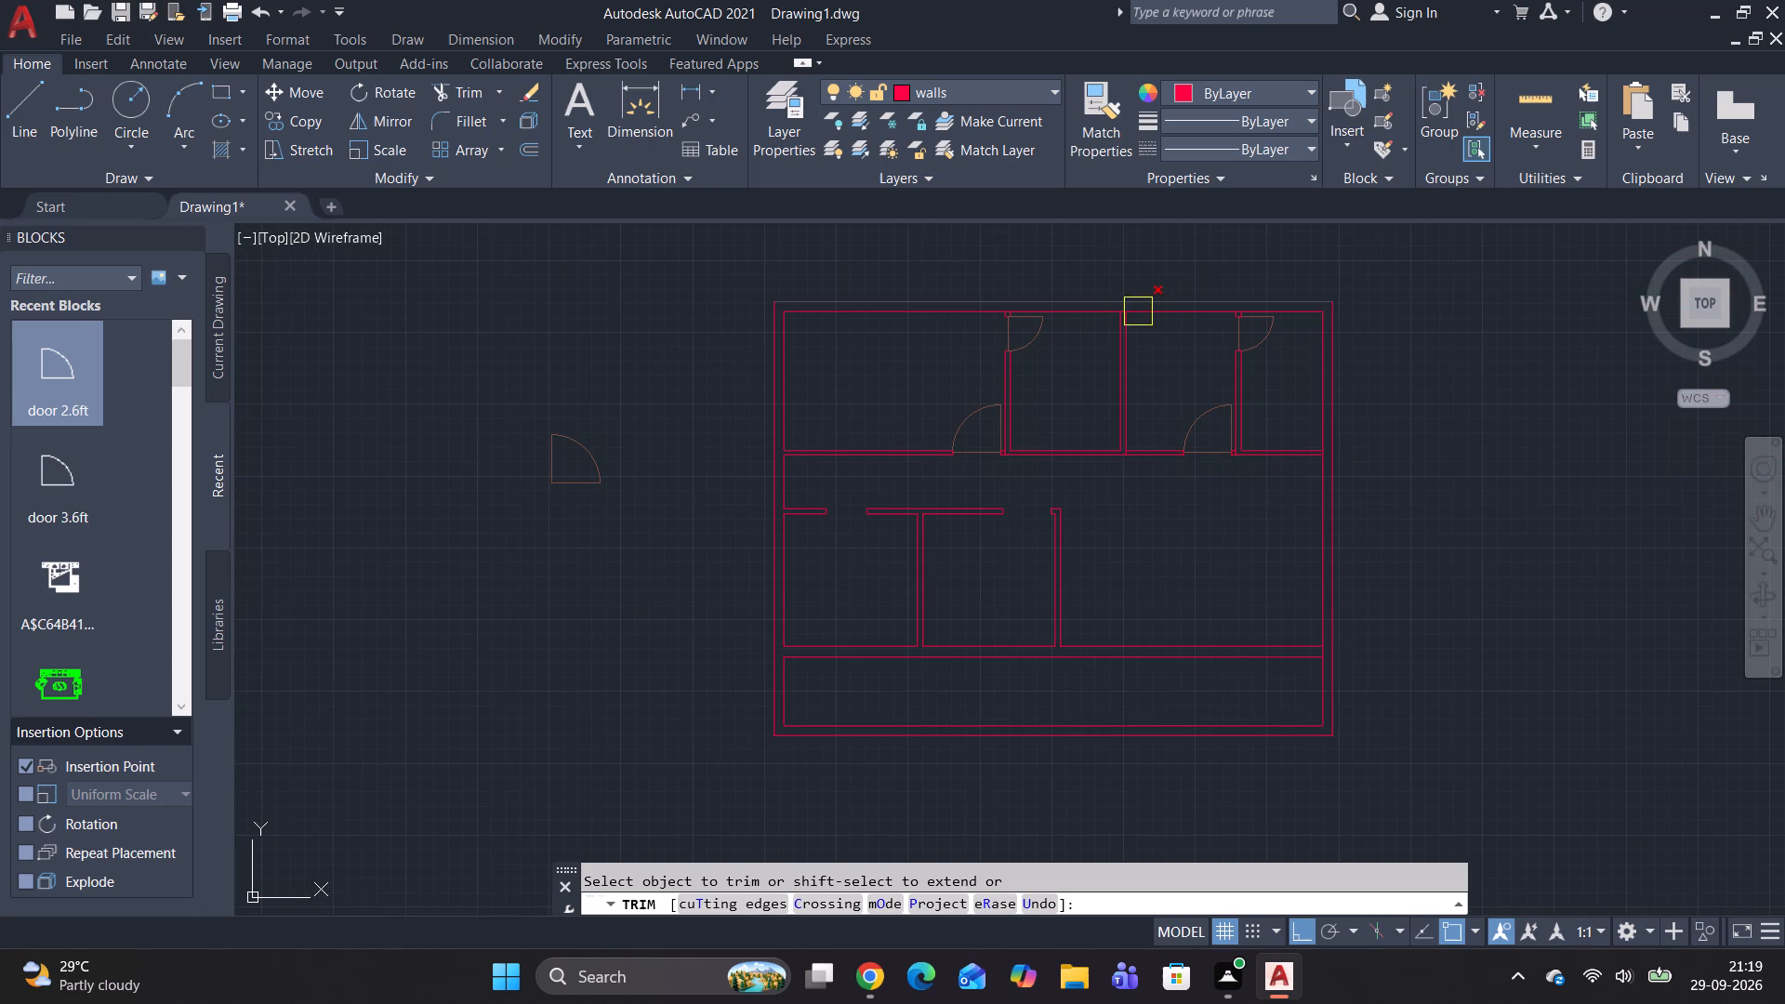
scroll(992, 325, up, 3)
scroll(1045, 265, up, 2)
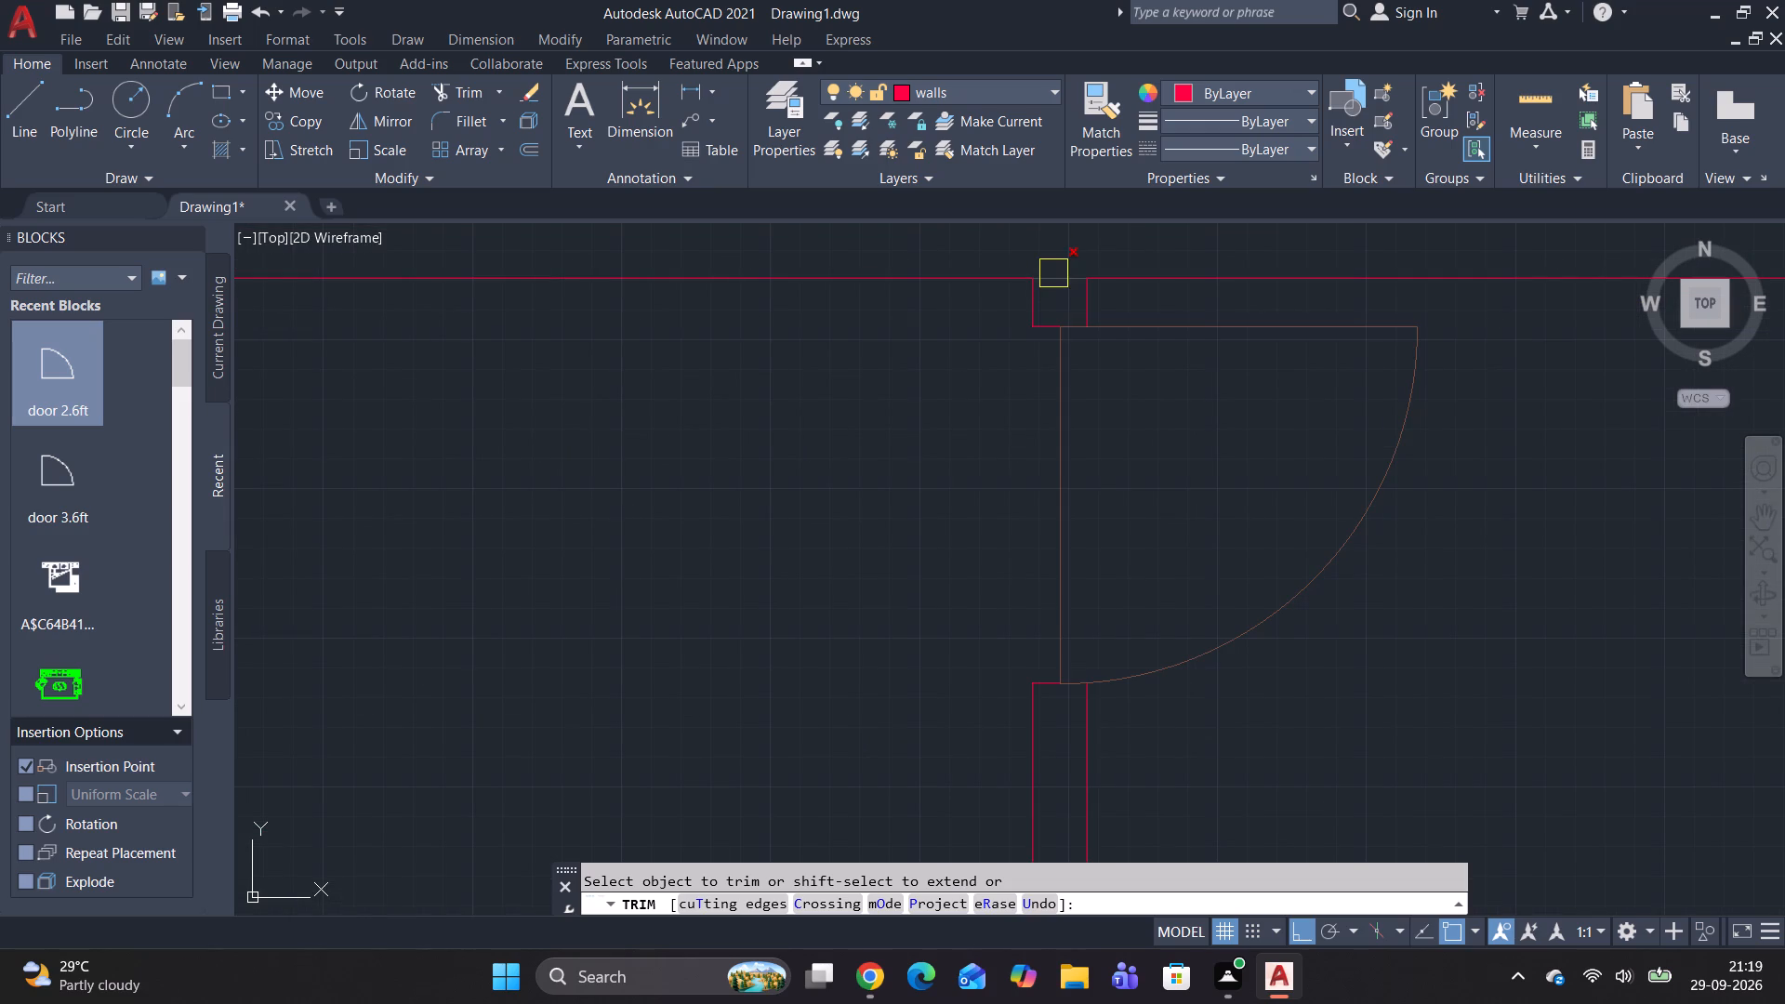
click(1053, 273)
scroll(1283, 283, down, 3)
middle_drag(1363, 357, 726, 438)
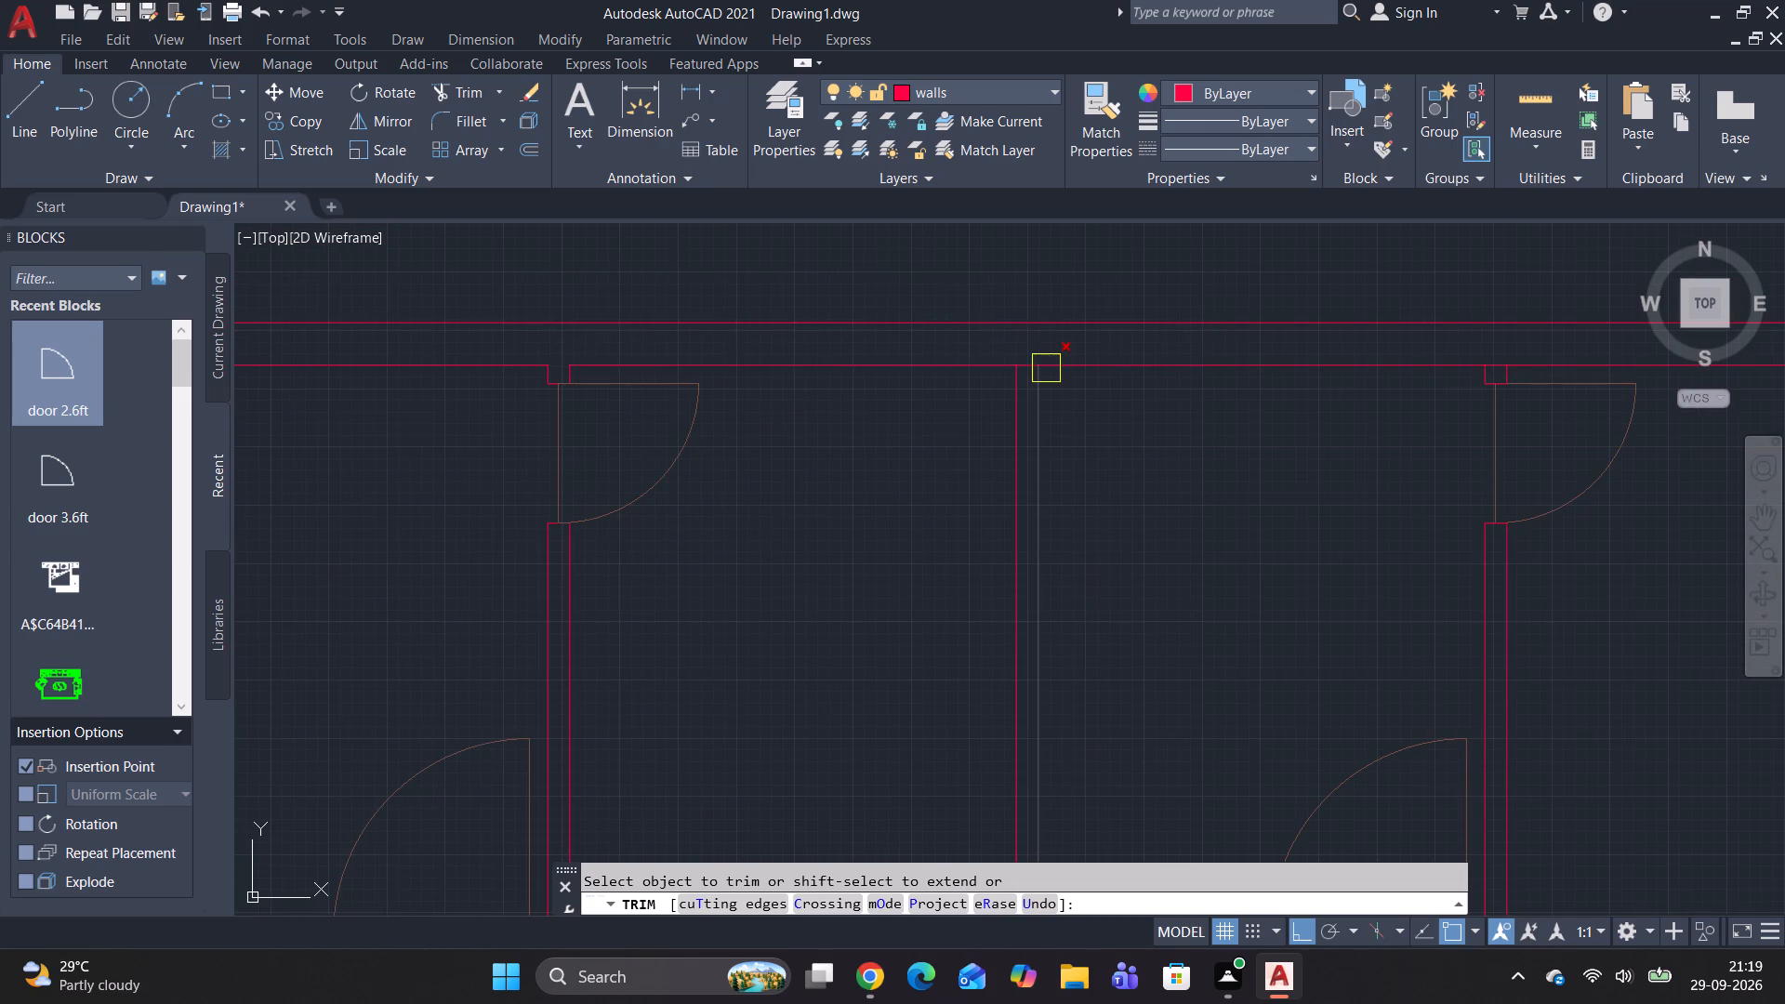
scroll(1046, 368, up, 3)
click(962, 356)
scroll(963, 357, down, 3)
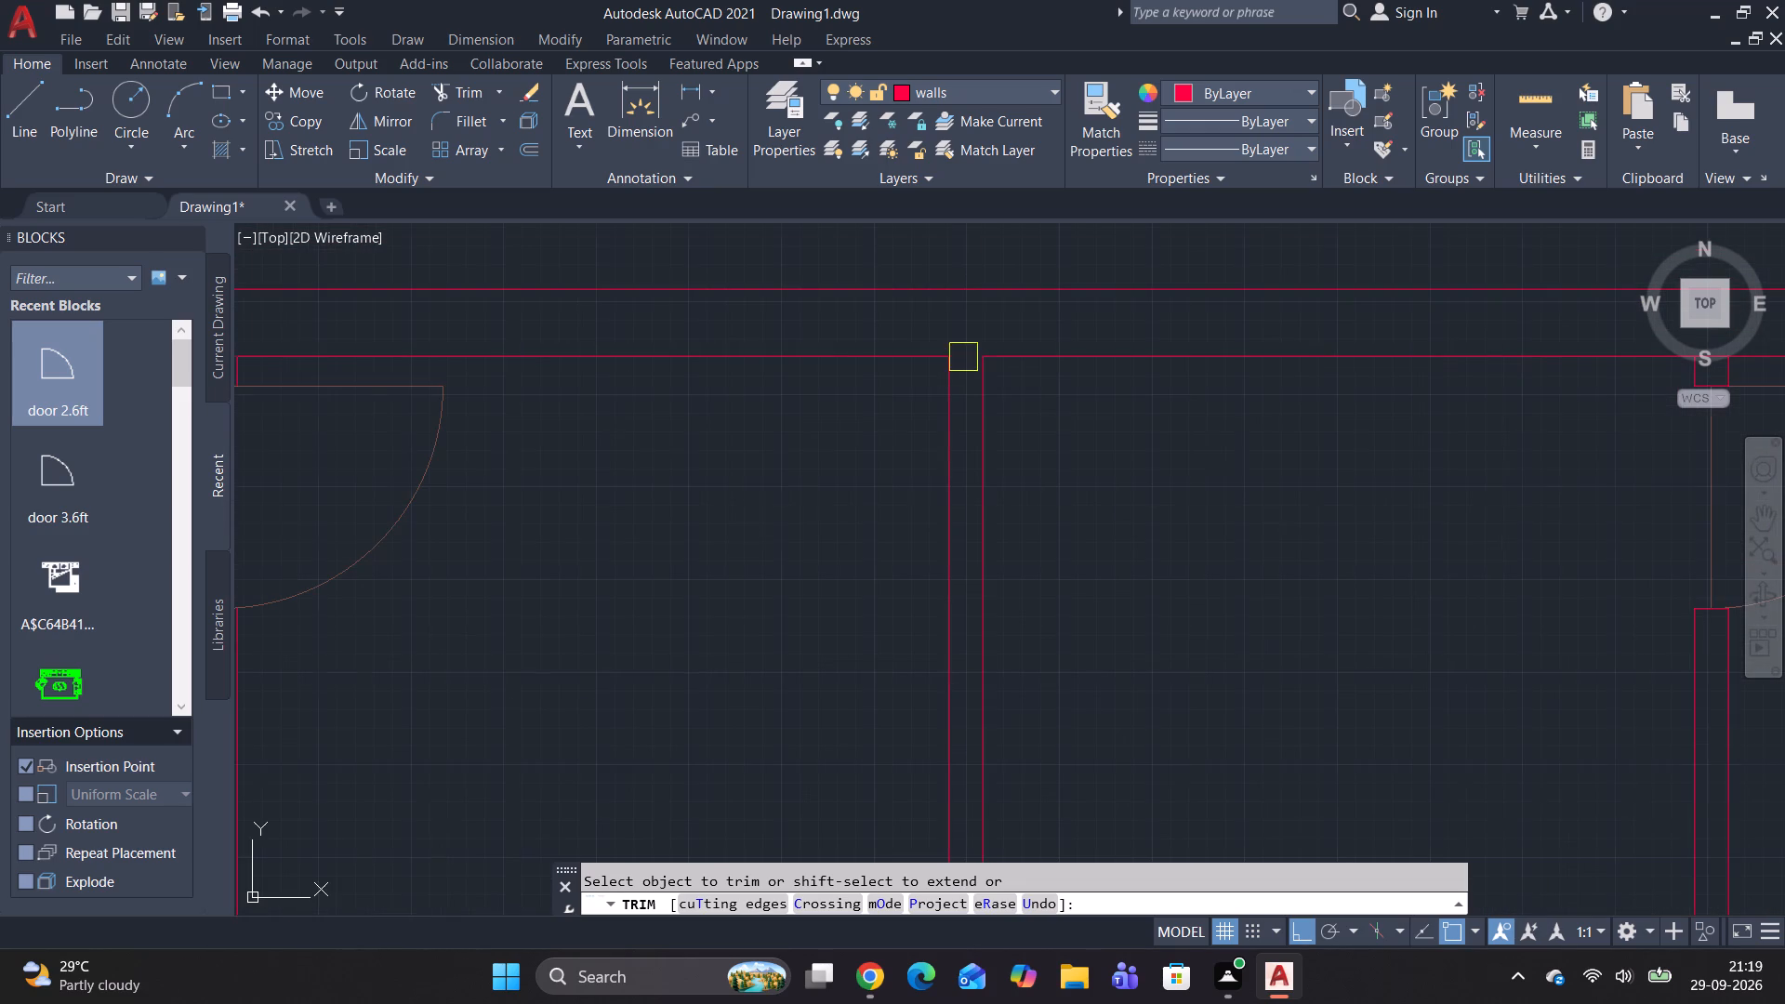
middle_drag(1219, 458, 635, 445)
scroll(1123, 339, up, 2)
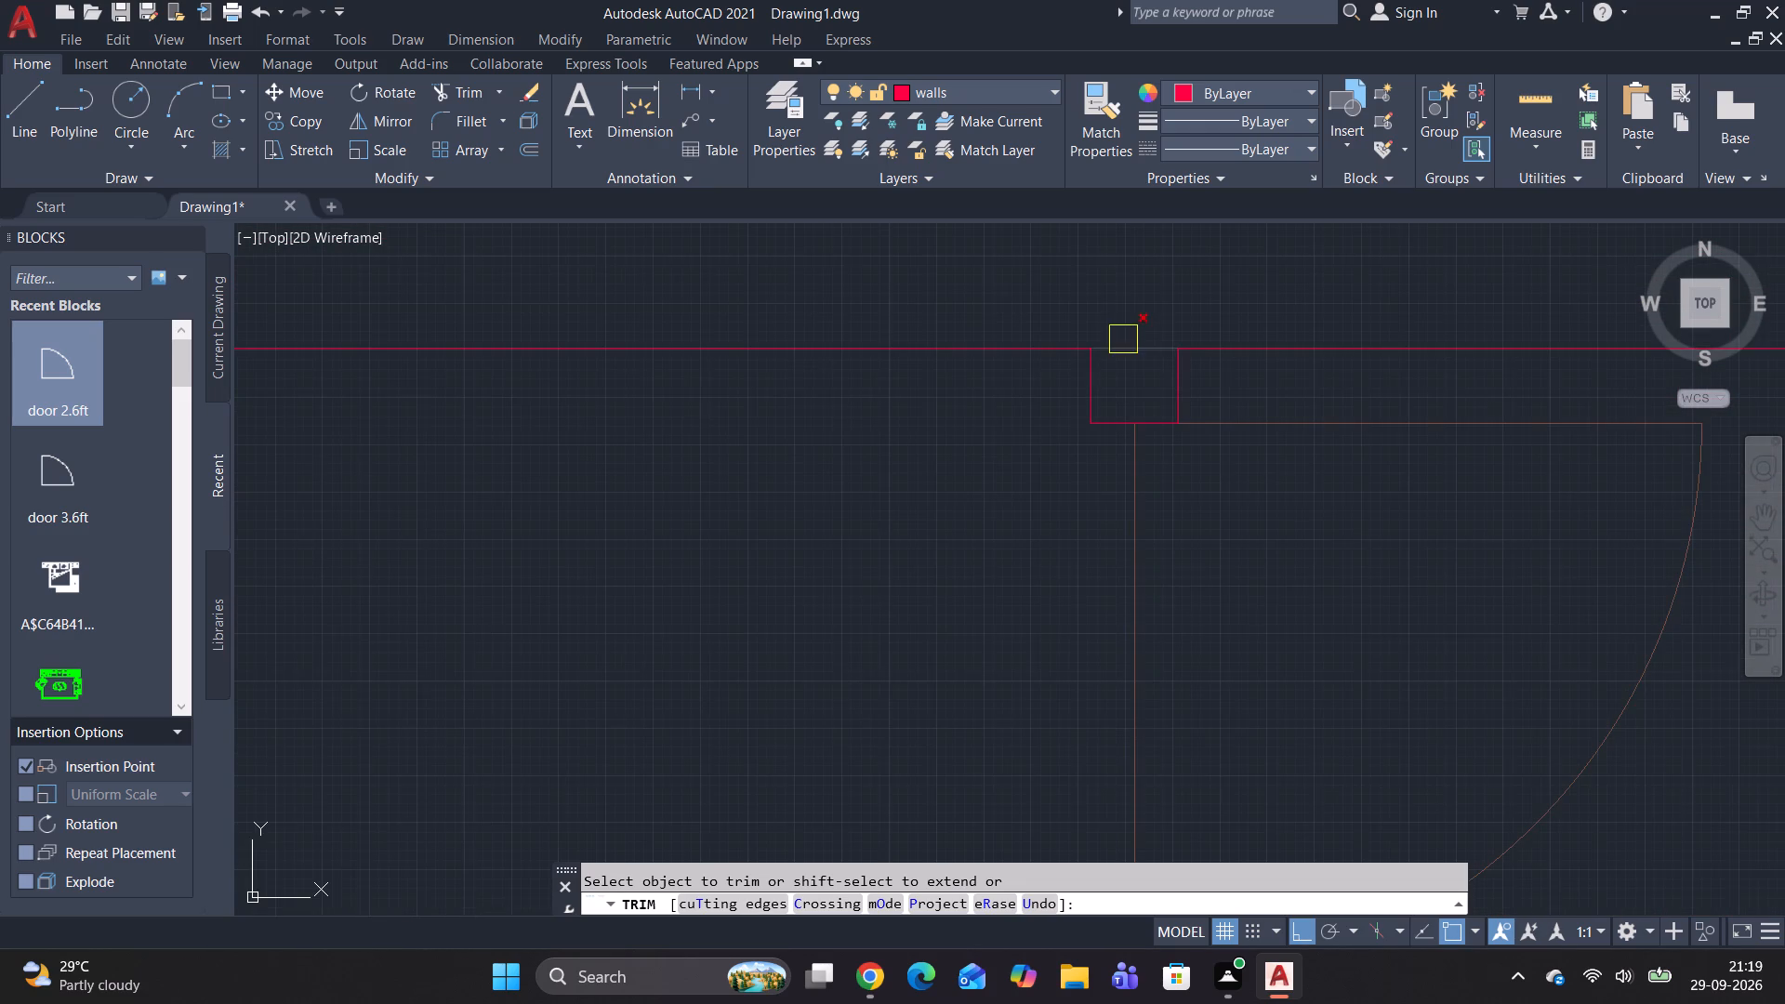
click(1125, 346)
scroll(1186, 393, down, 2)
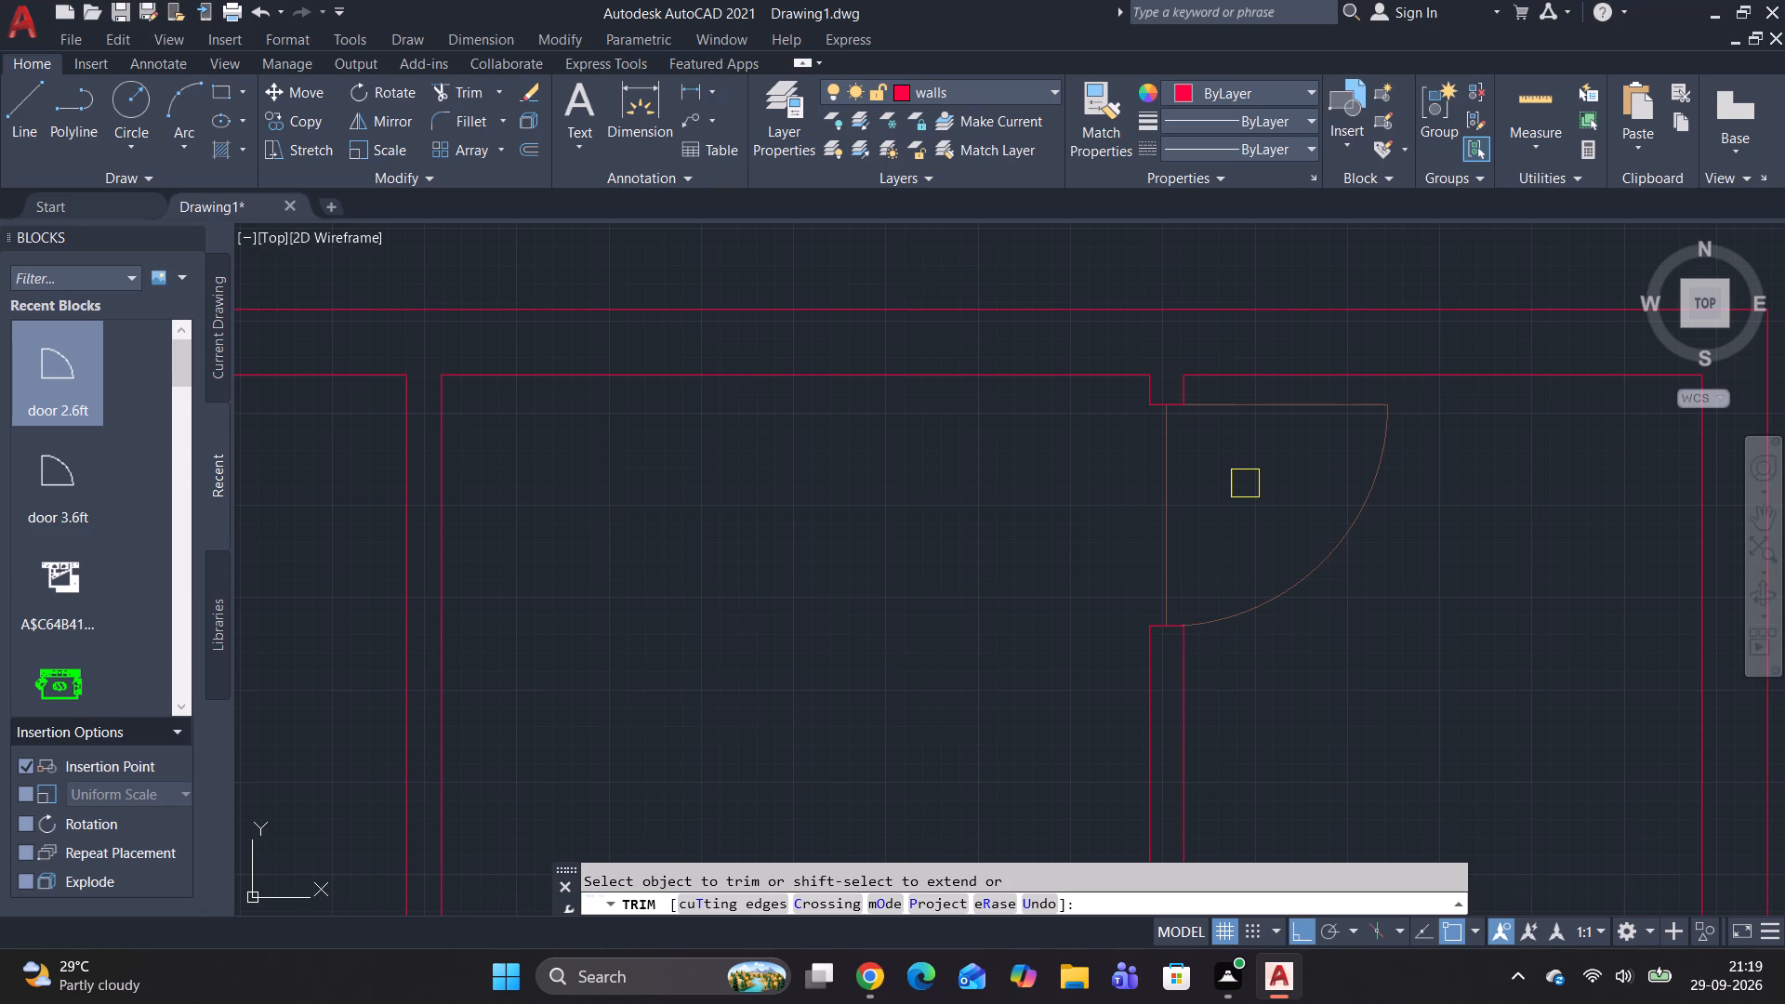
Trim the vertical line stubs crossing the upper rooms' bottom wall beneath the right-hand and middle partitions.
scroll(1245, 483, up, 1)
scroll(1239, 470, down, 2)
middle_drag(1440, 447, 1430, 429)
middle_drag(1391, 363, 1375, 338)
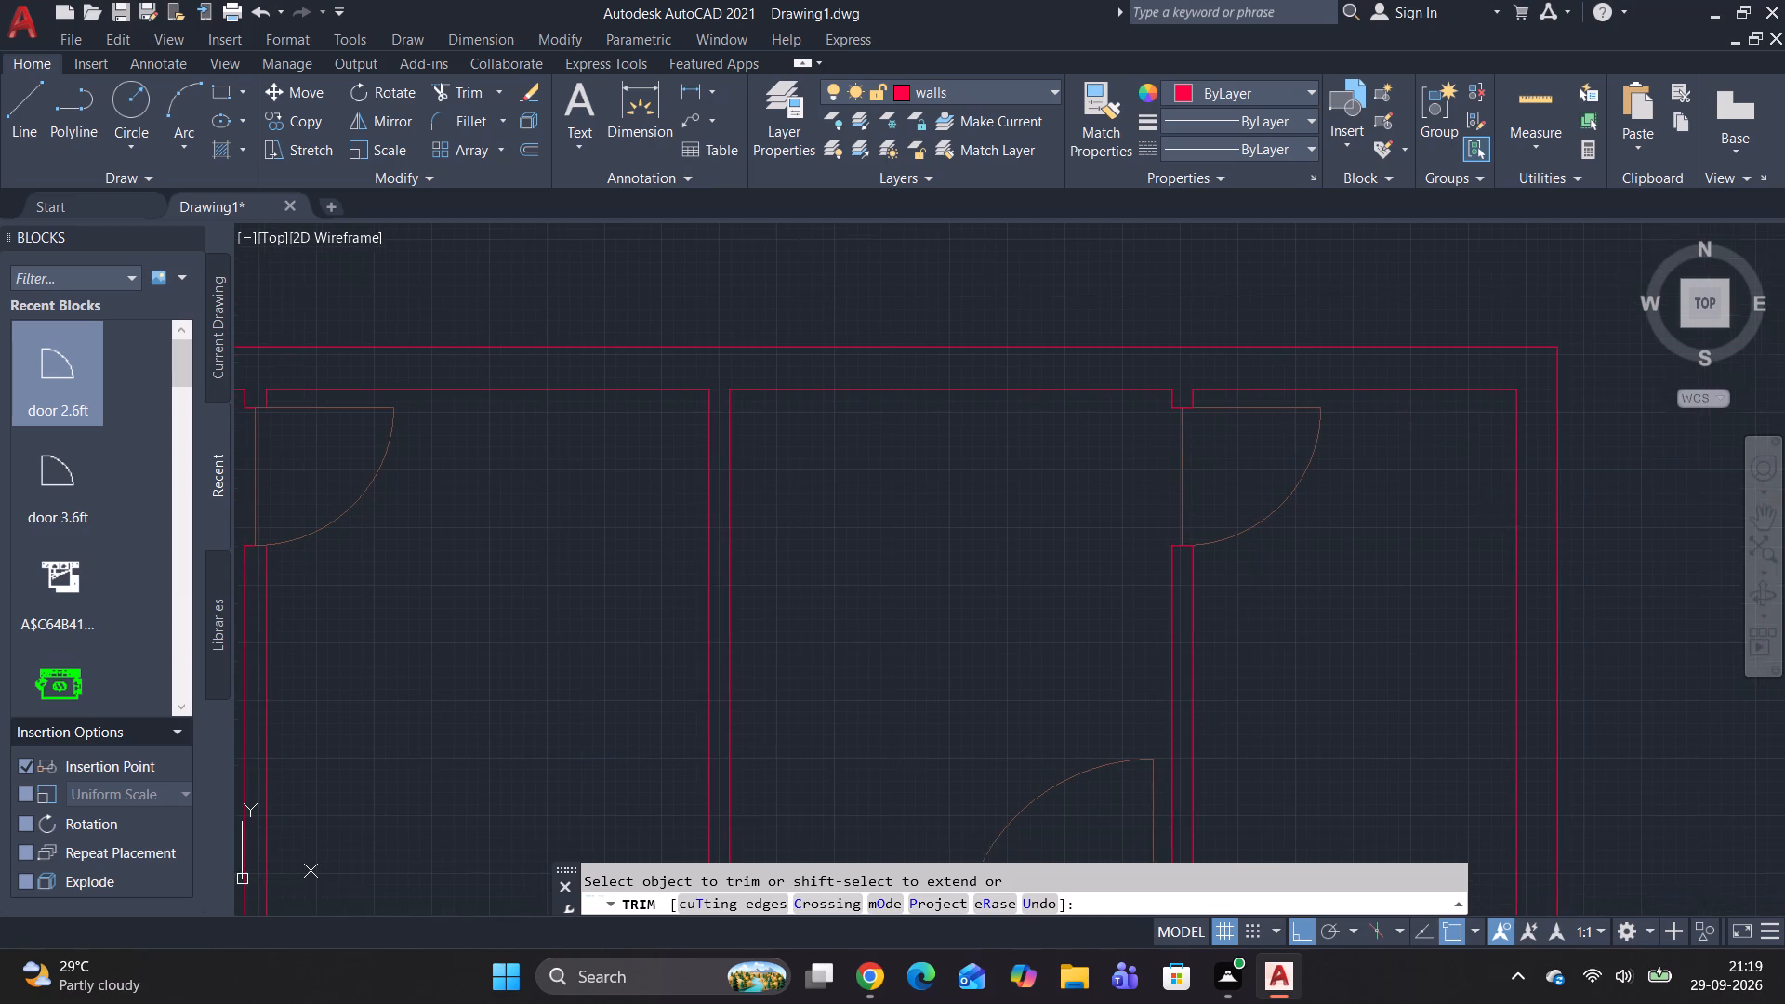
middle_drag(1375, 338, 1310, 214)
scroll(1086, 799, up, 4)
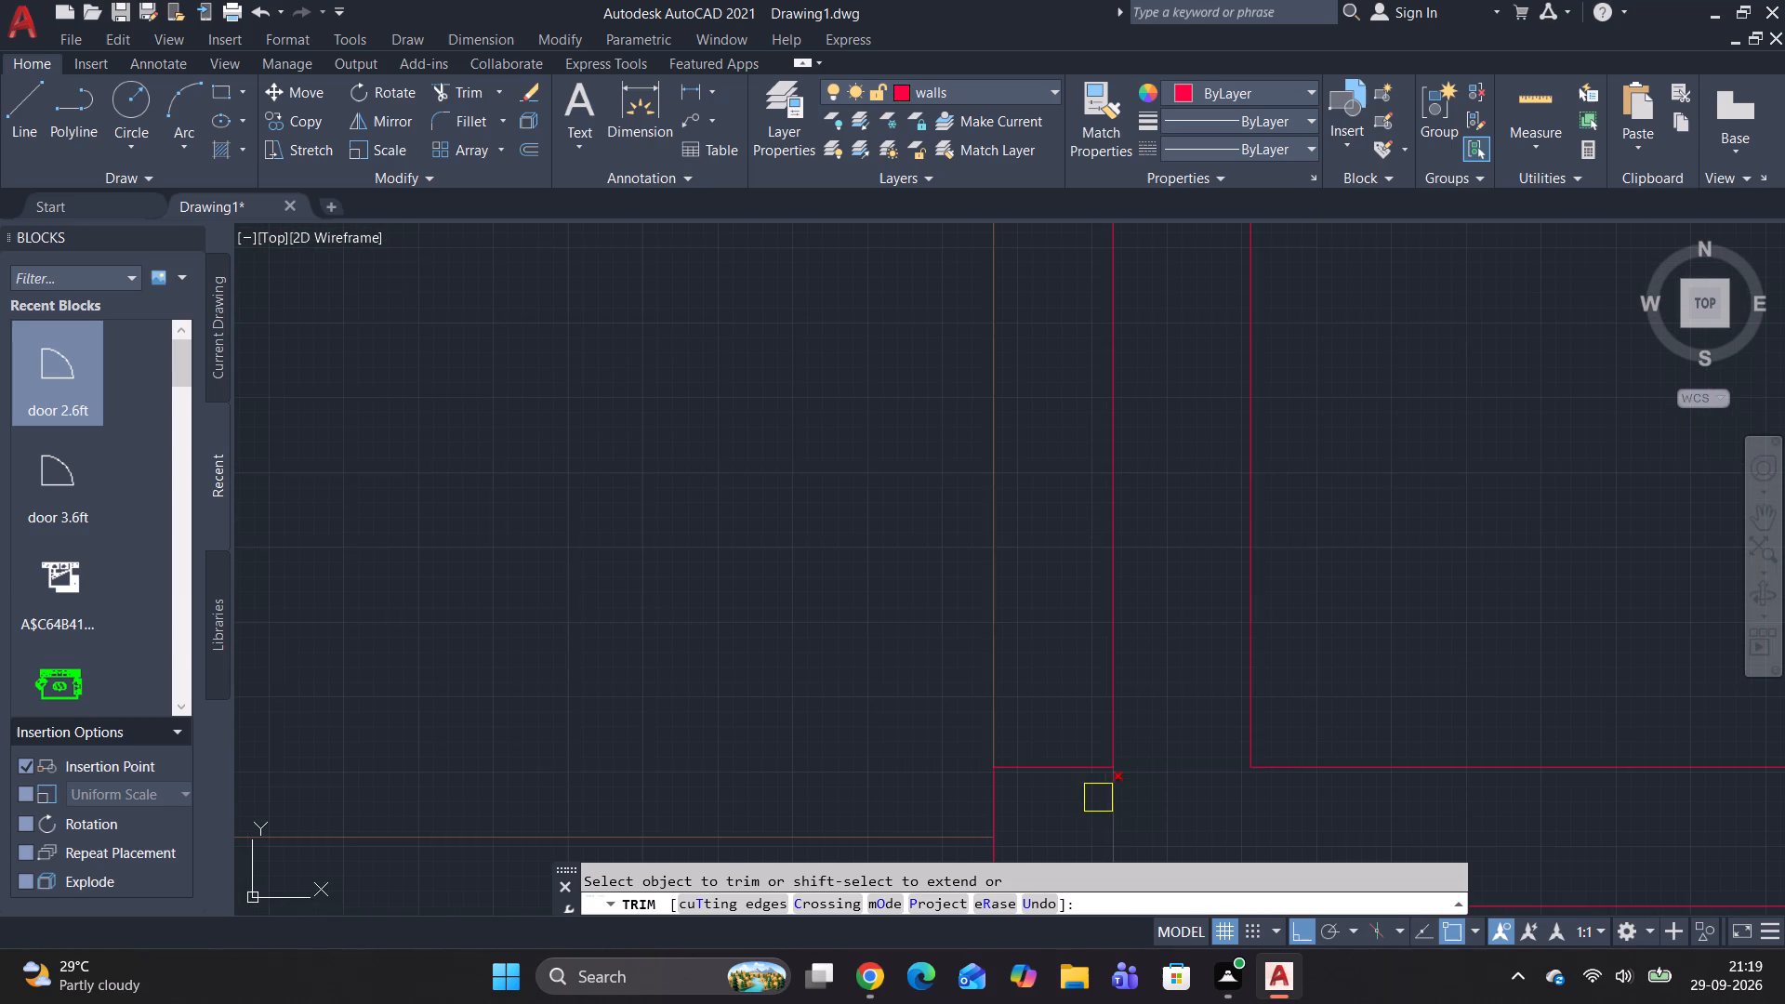
click(1110, 831)
scroll(1131, 690, down, 3)
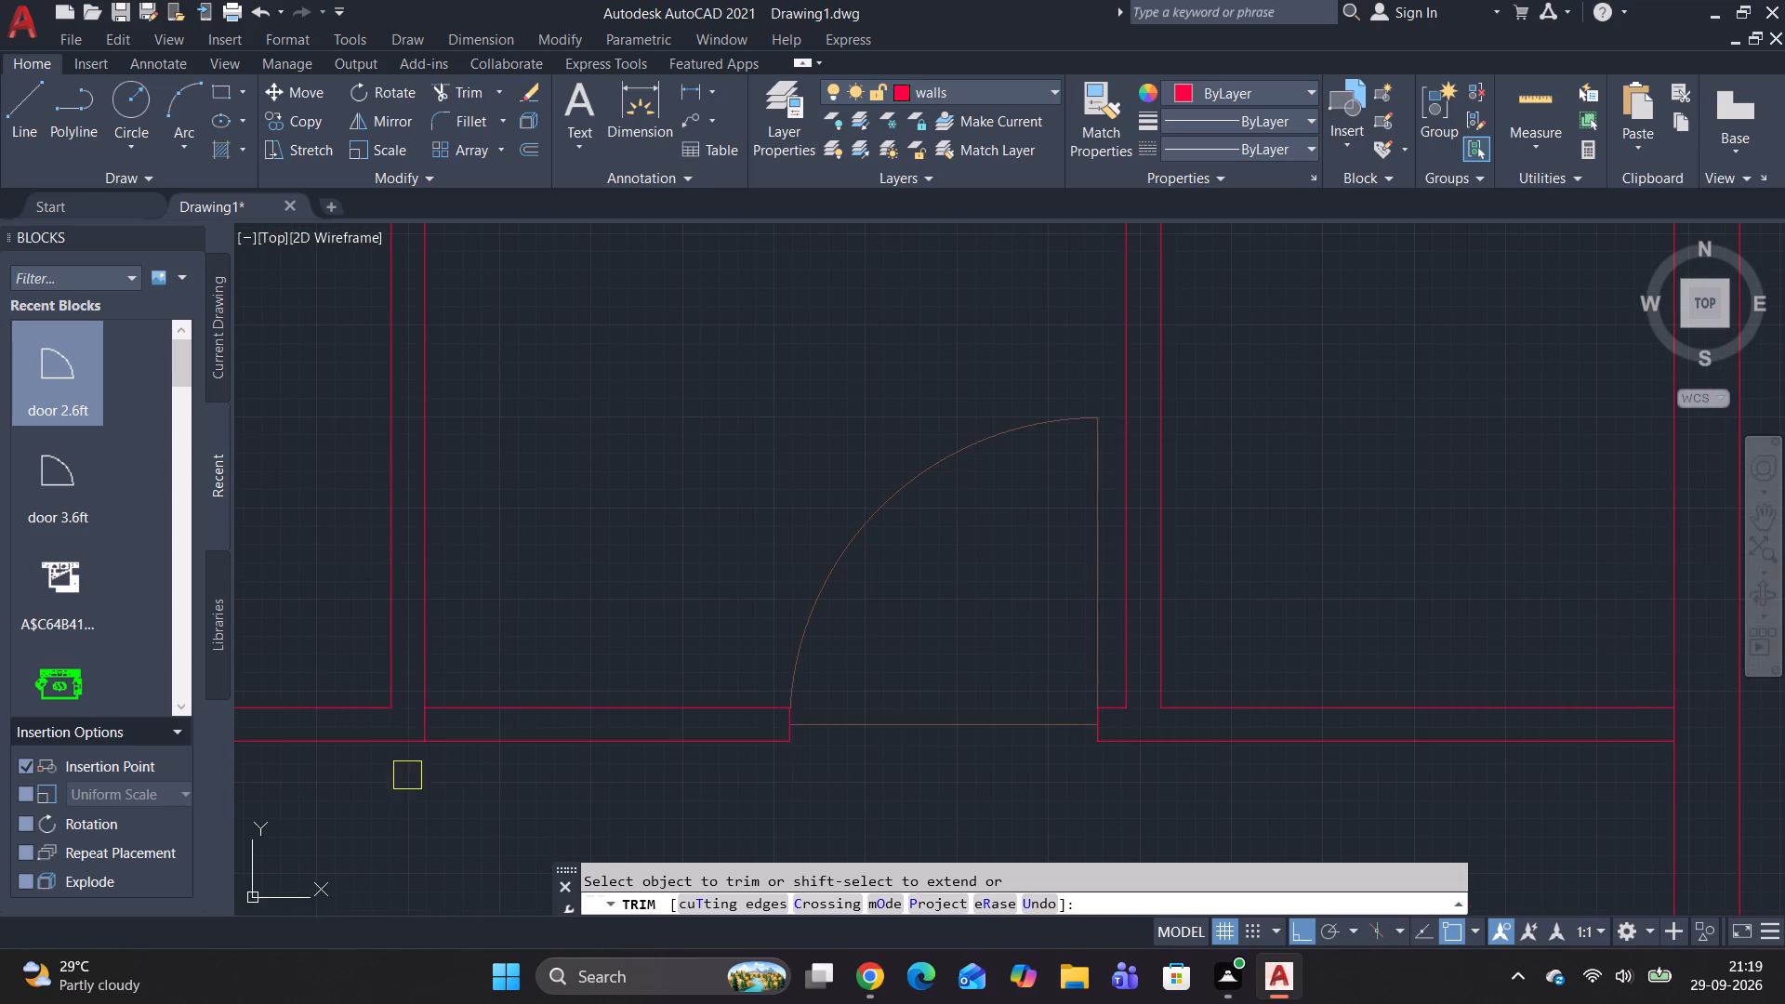
scroll(424, 735, up, 4)
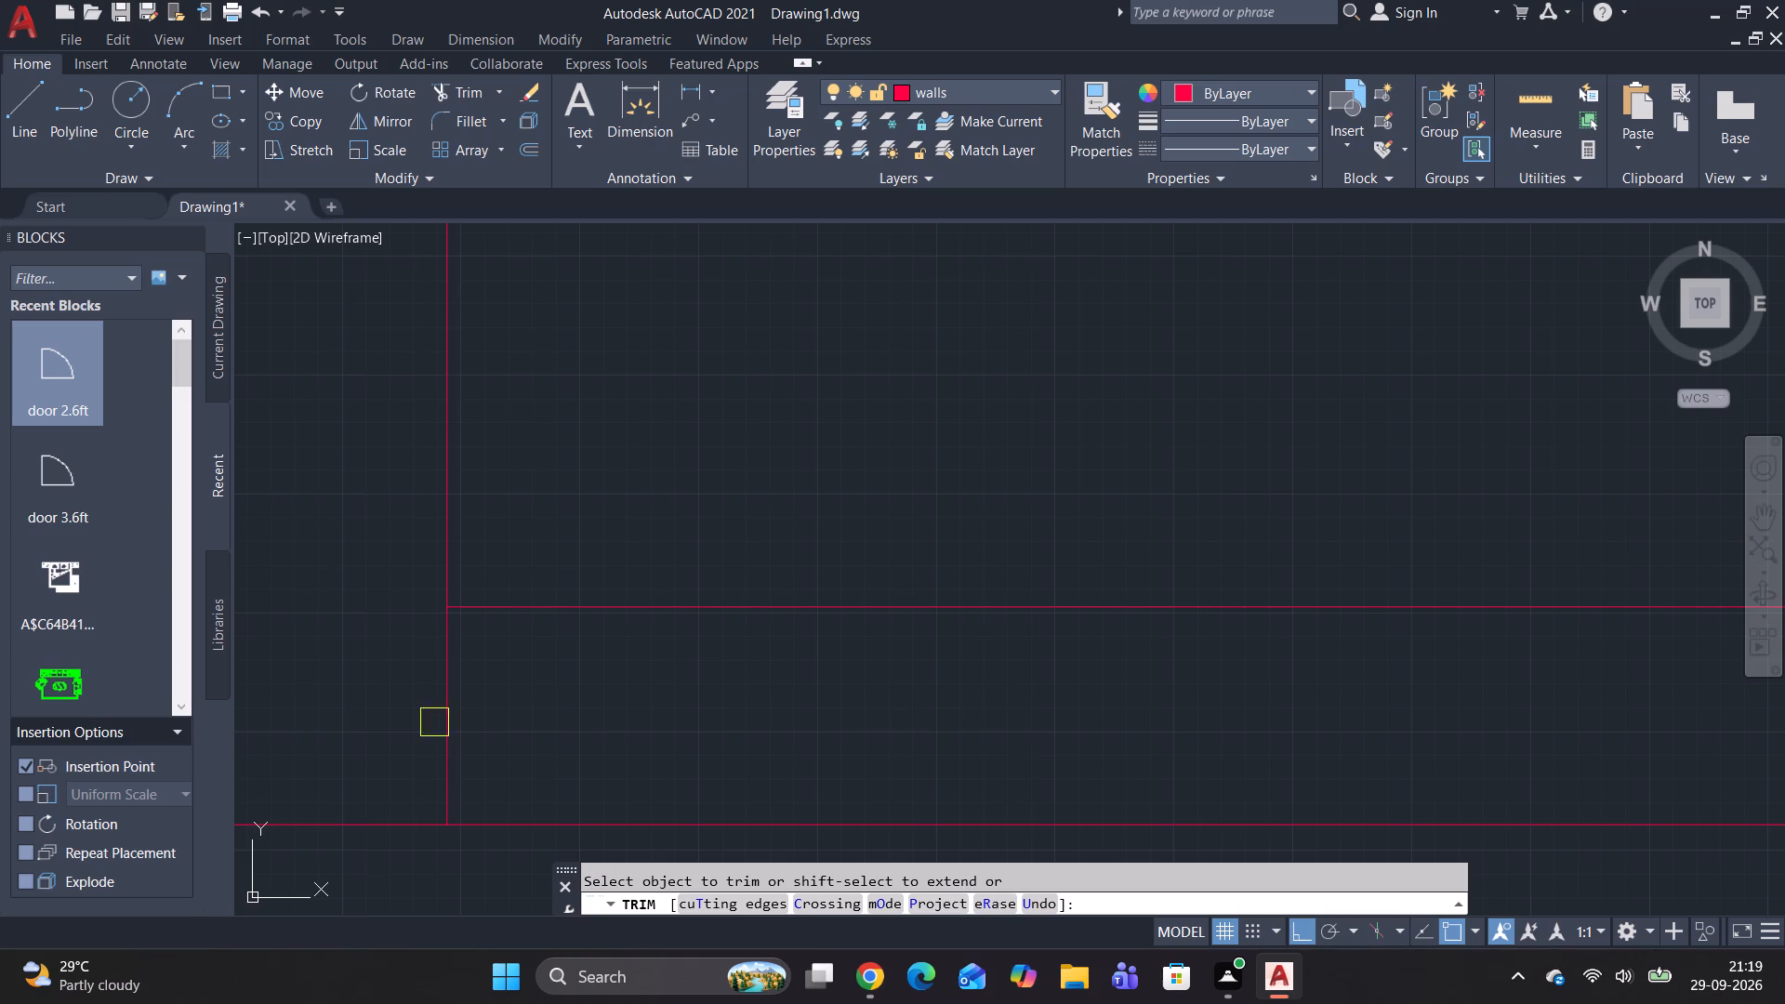
click(440, 727)
Trim the right outer wall's inner line at its junctions with the upper rooms' bottom wall and the lower horizontal wall.
scroll(800, 627, down, 5)
scroll(1541, 633, up, 3)
click(1541, 633)
scroll(1542, 623, down, 6)
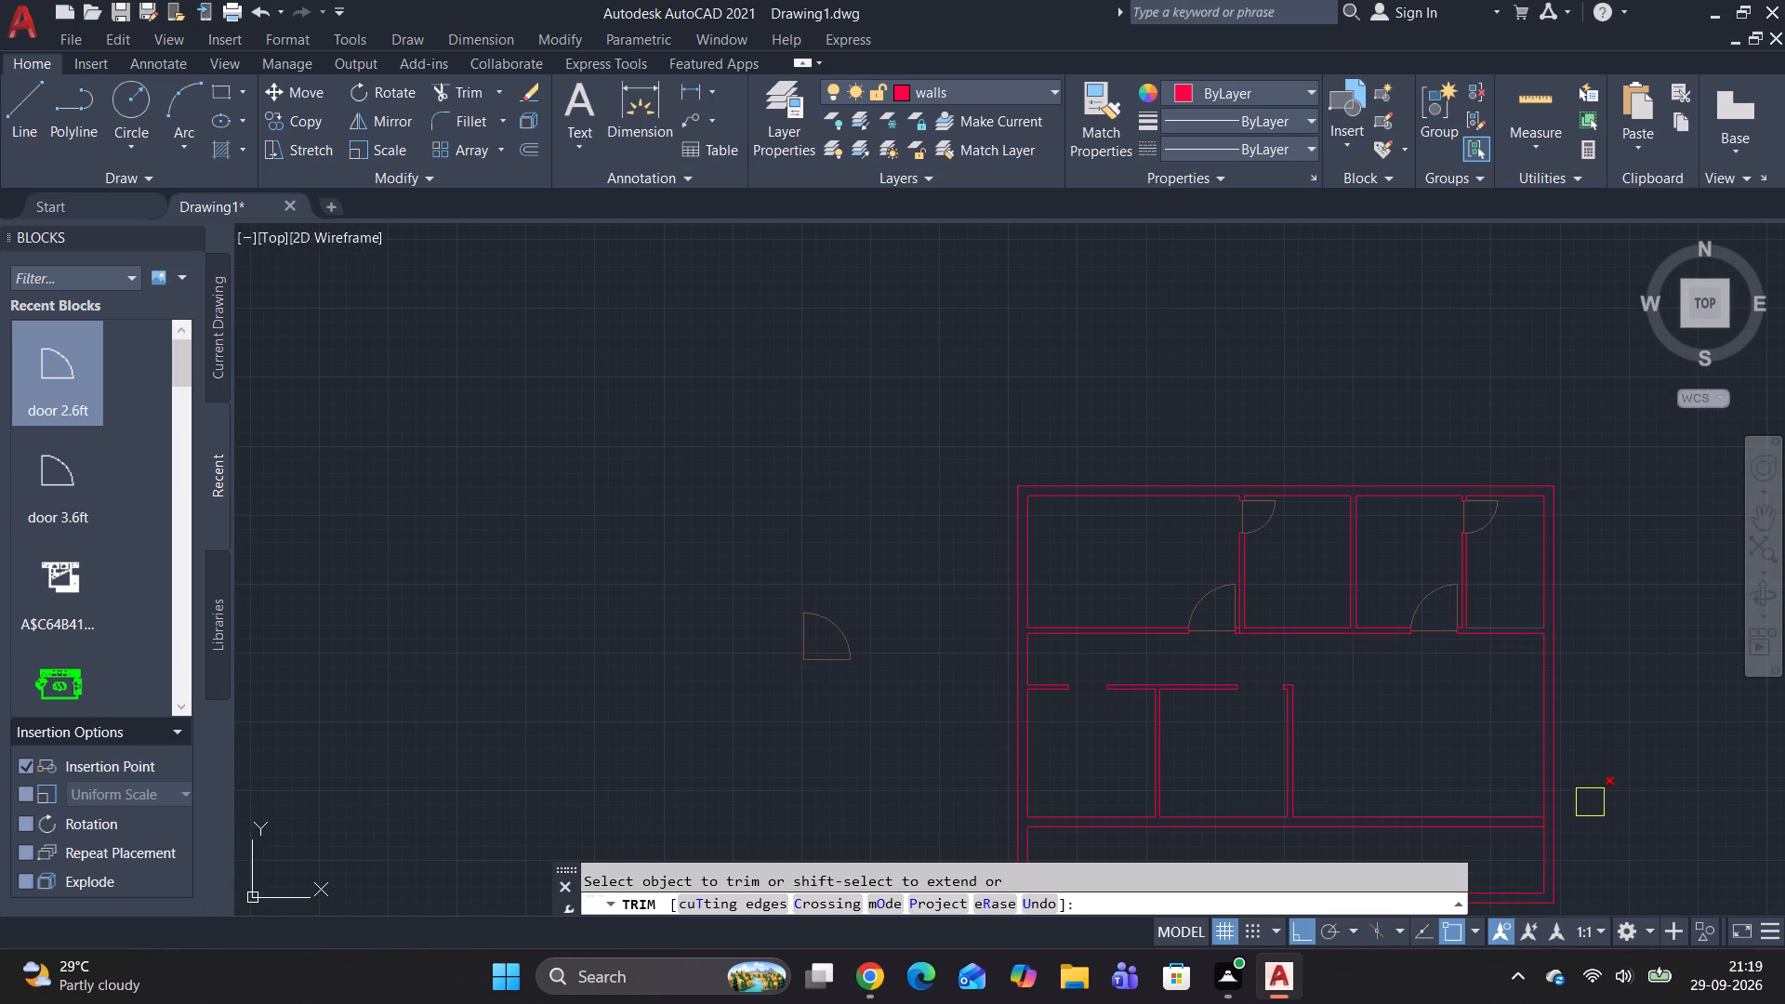
middle_drag(1529, 773, 1303, 480)
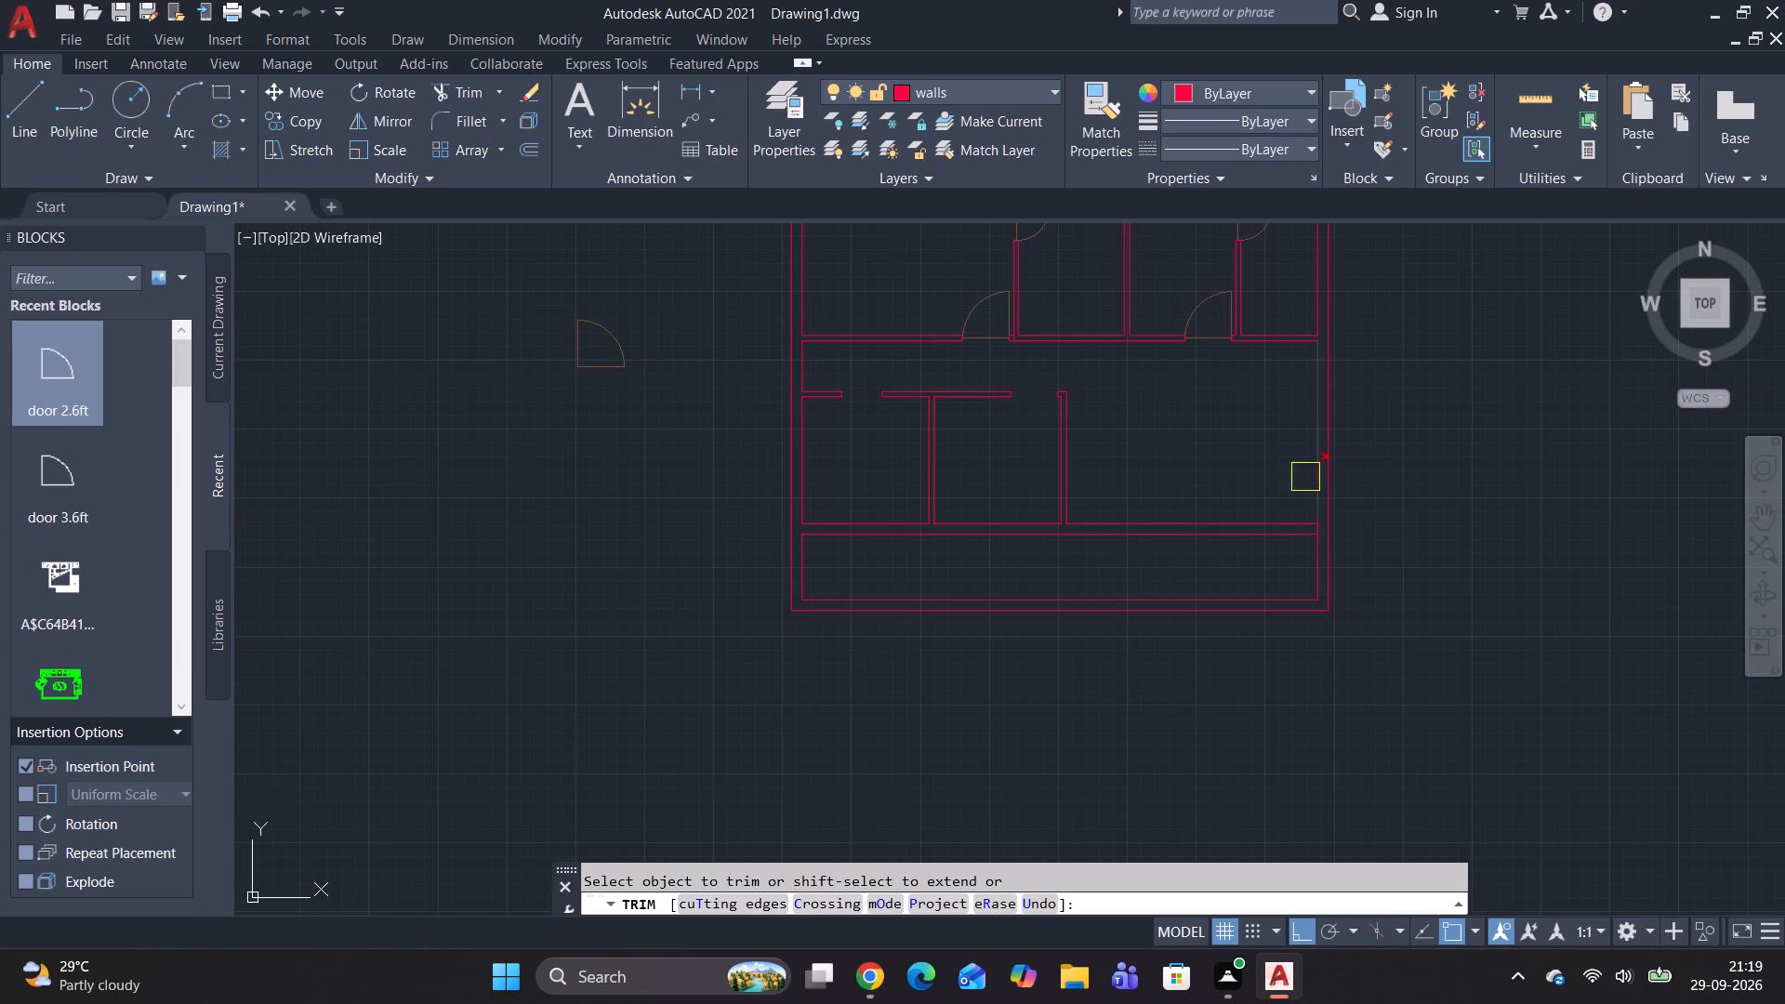
scroll(1306, 530, up, 4)
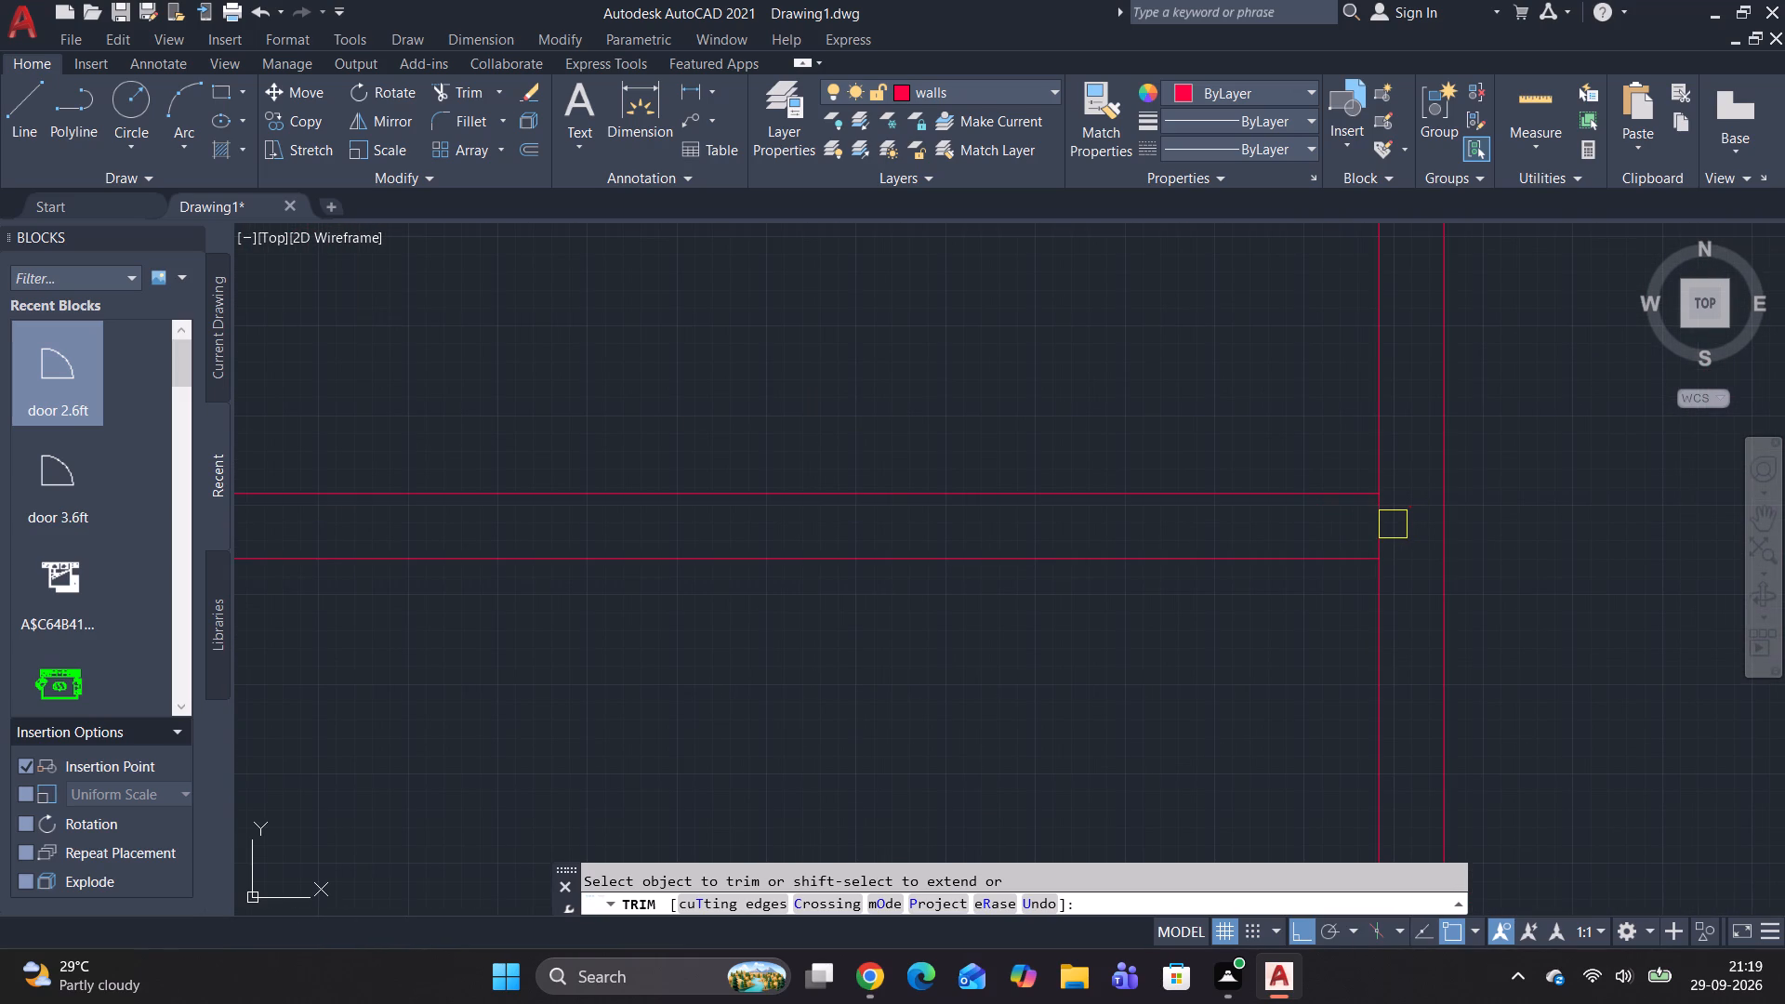
click(1390, 524)
scroll(1193, 464, down, 6)
right_click(1193, 464)
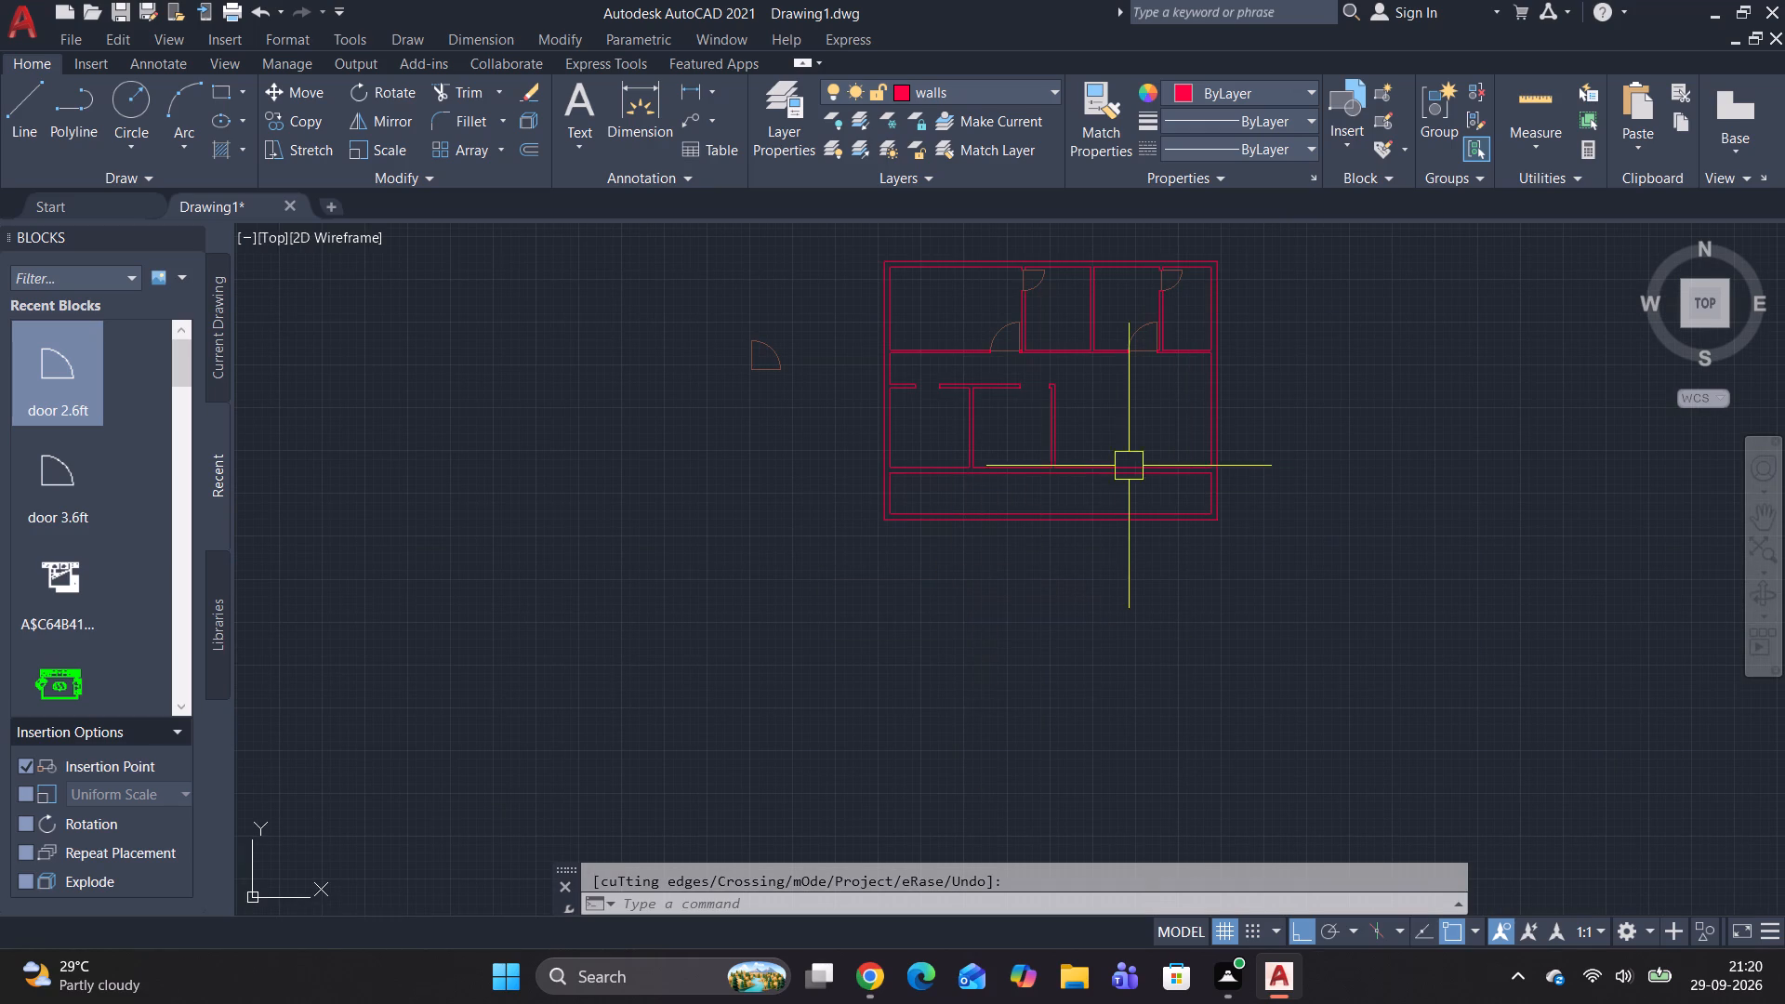
Erase the leftover short vertical line in the upper rooms' bottom wall, below the first partition beside the door.
scroll(1073, 398, up, 1)
middle_drag(1017, 382, 1005, 563)
scroll(972, 509, up, 1)
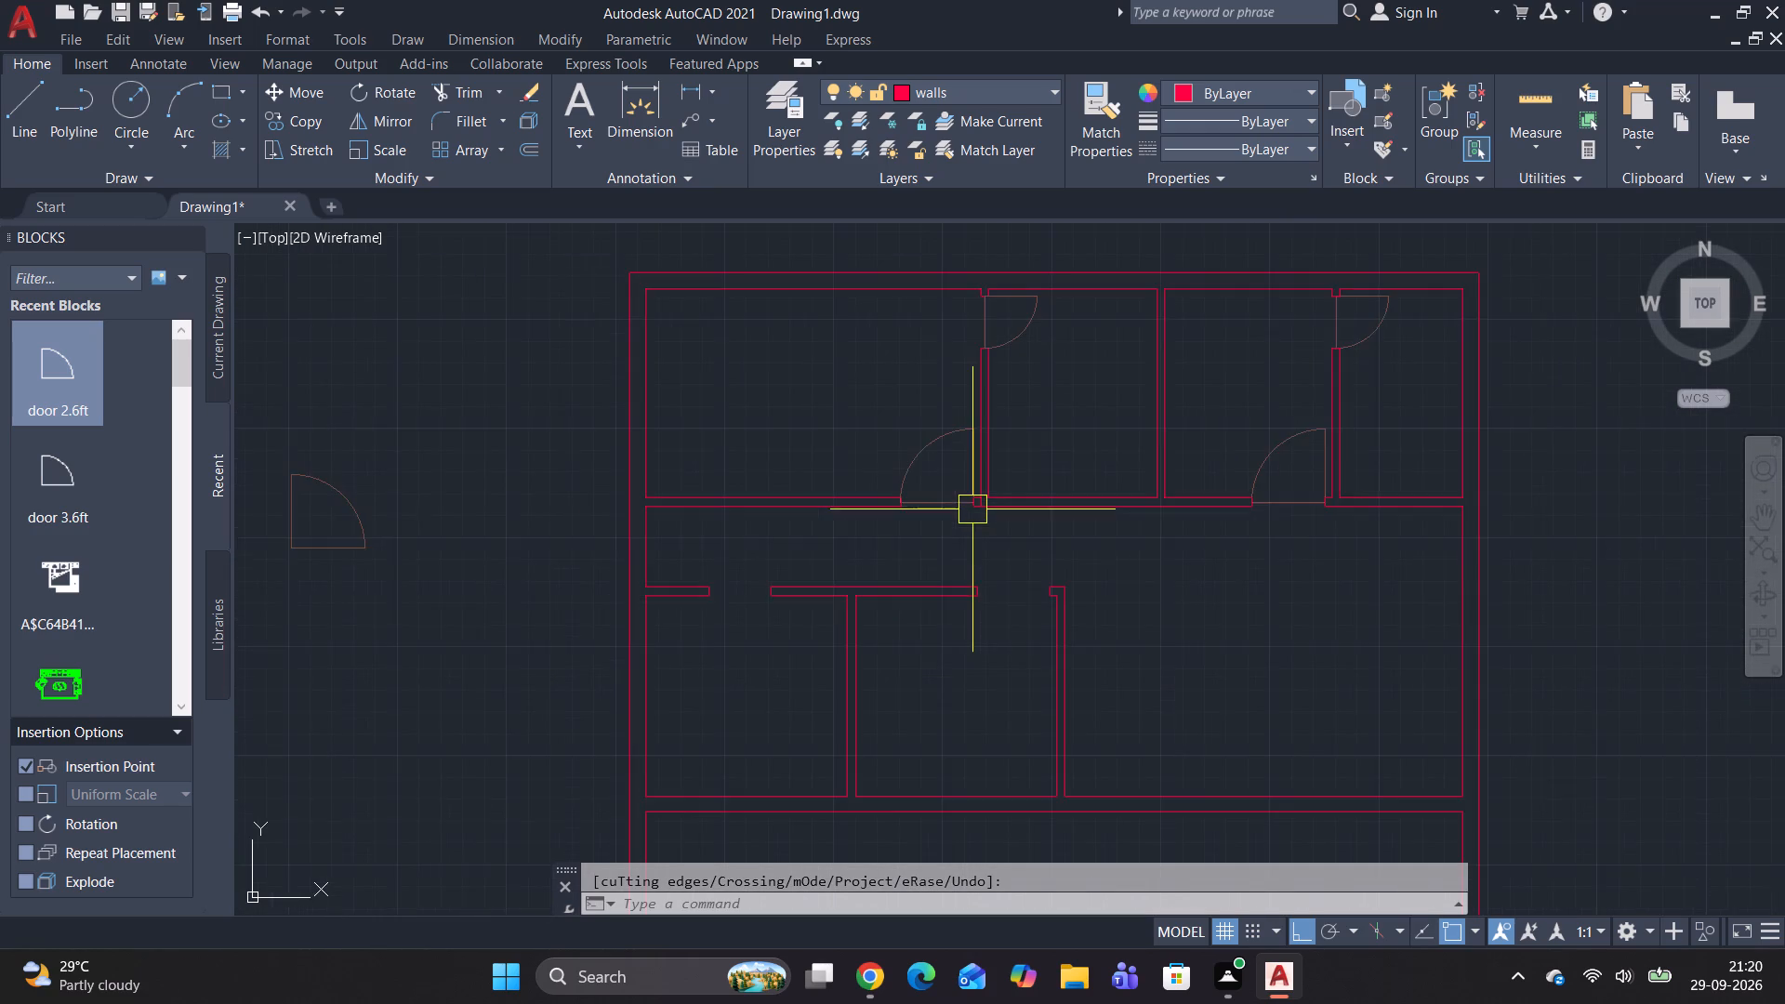
scroll(972, 509, up, 4)
click(1005, 469)
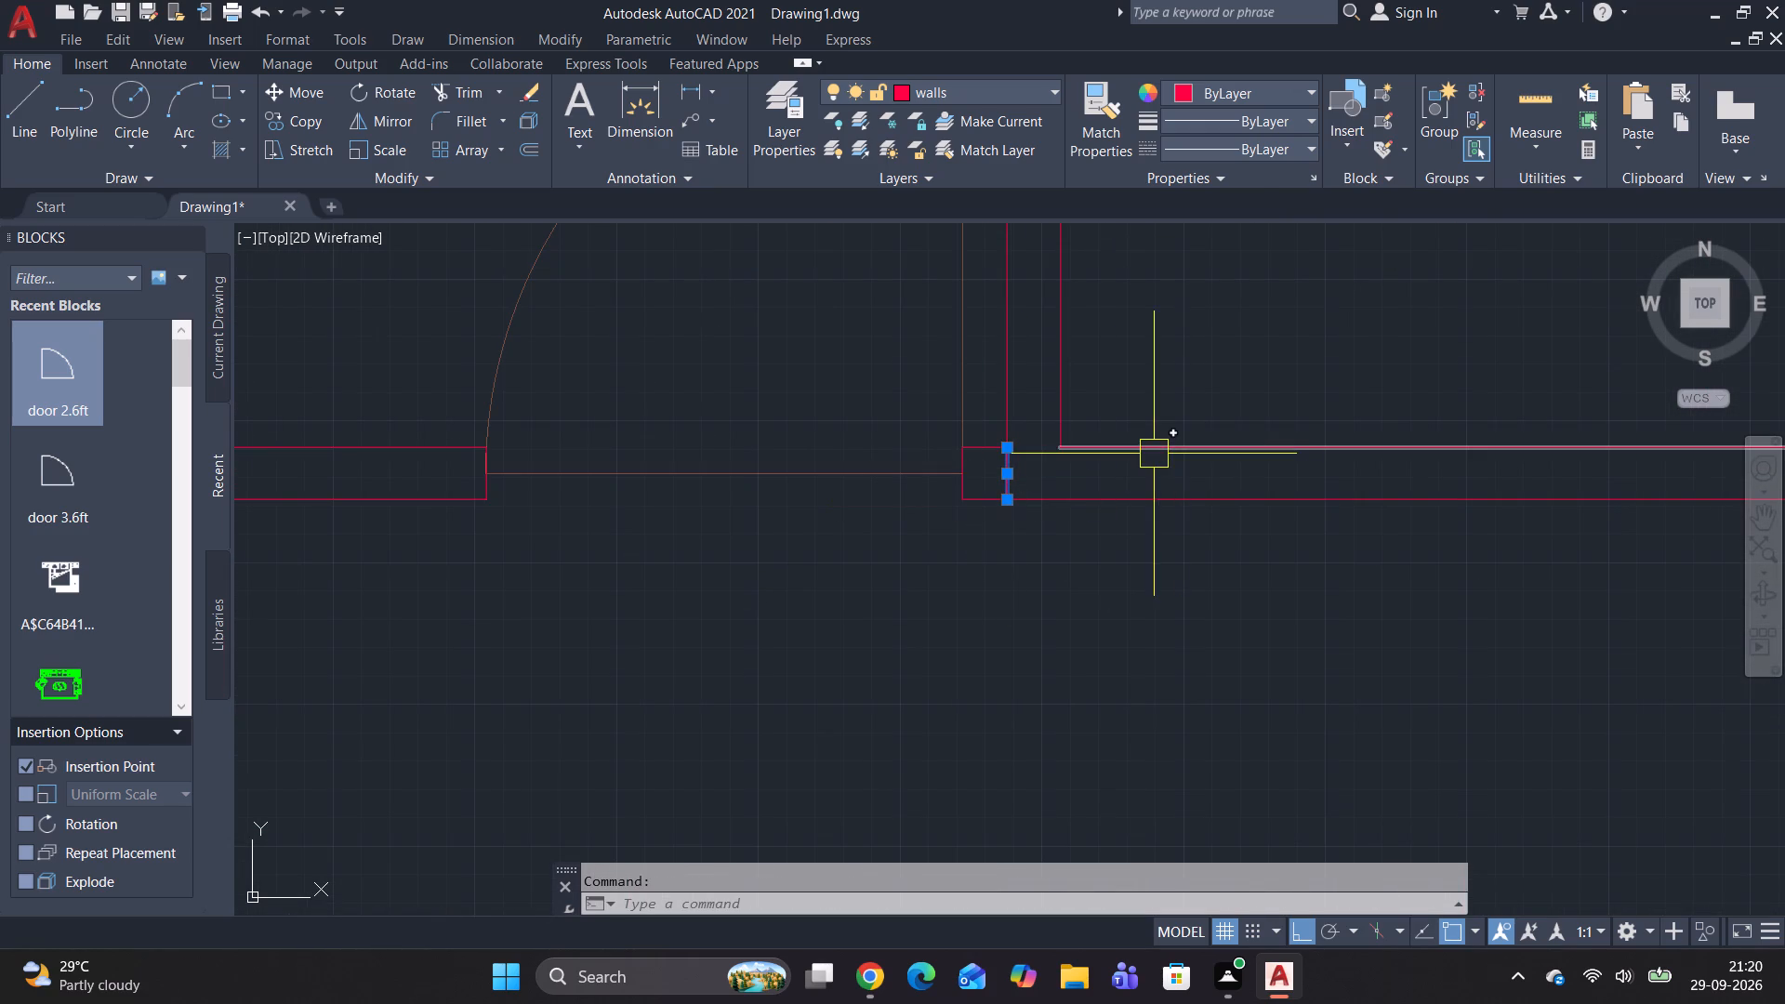
key(Delete)
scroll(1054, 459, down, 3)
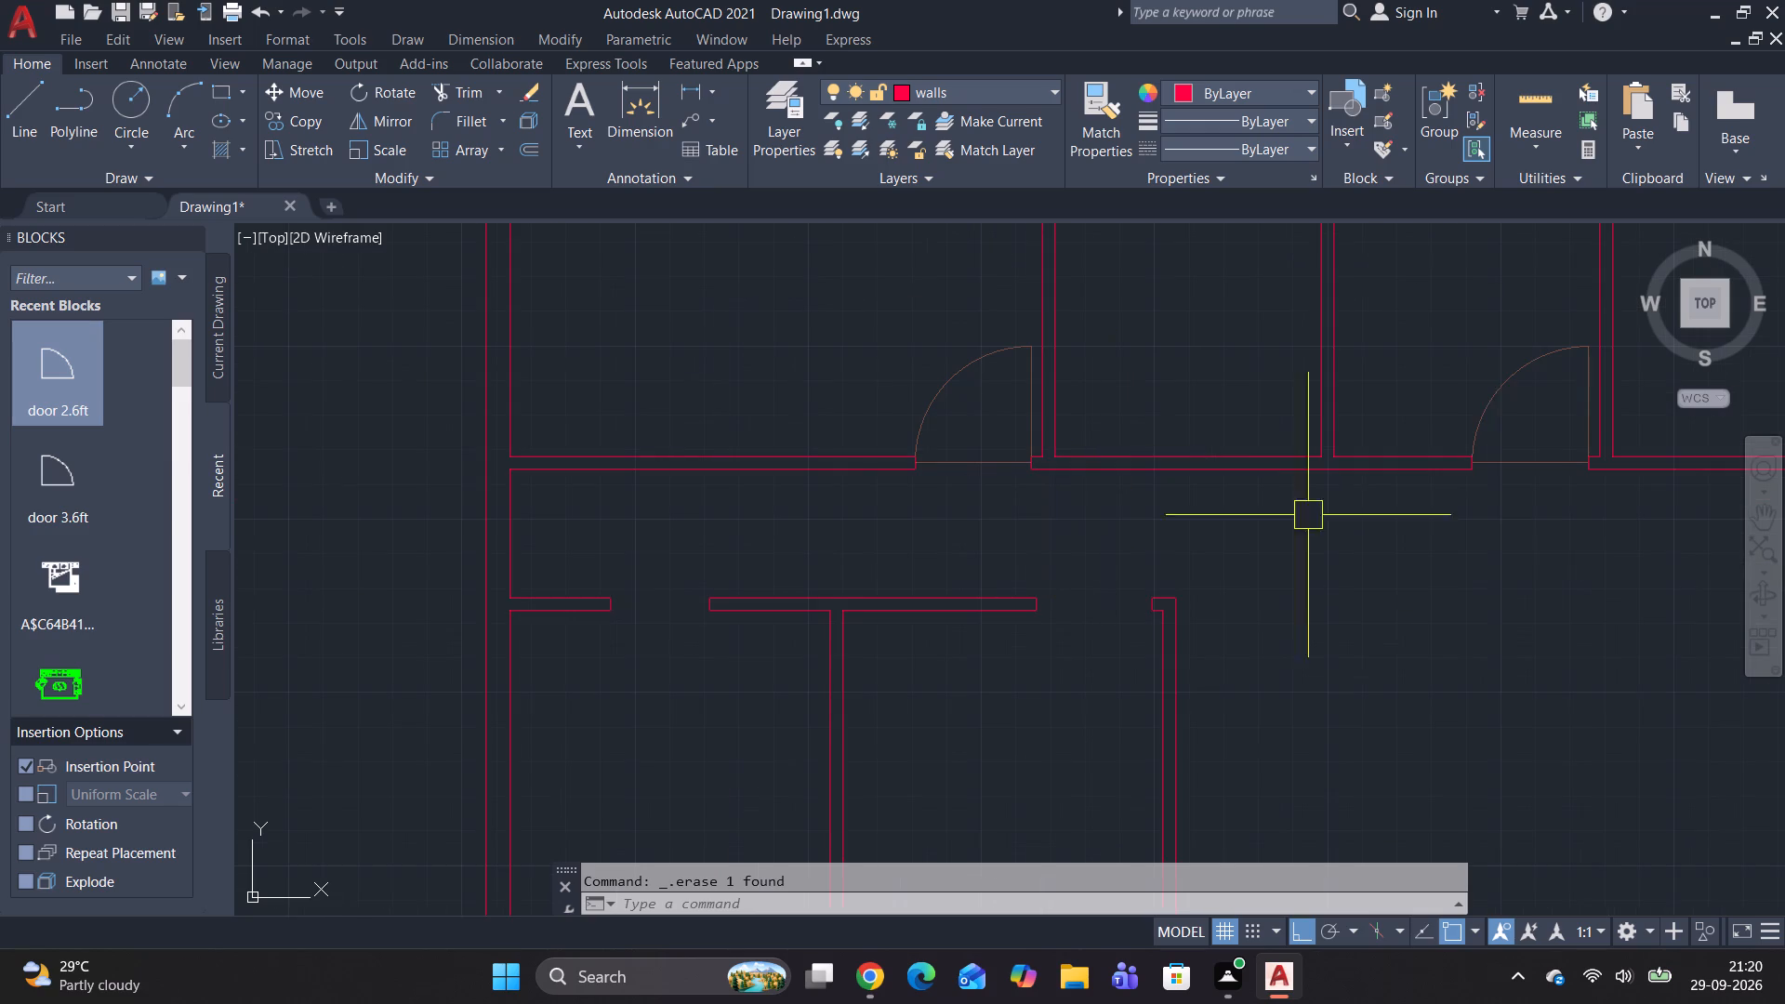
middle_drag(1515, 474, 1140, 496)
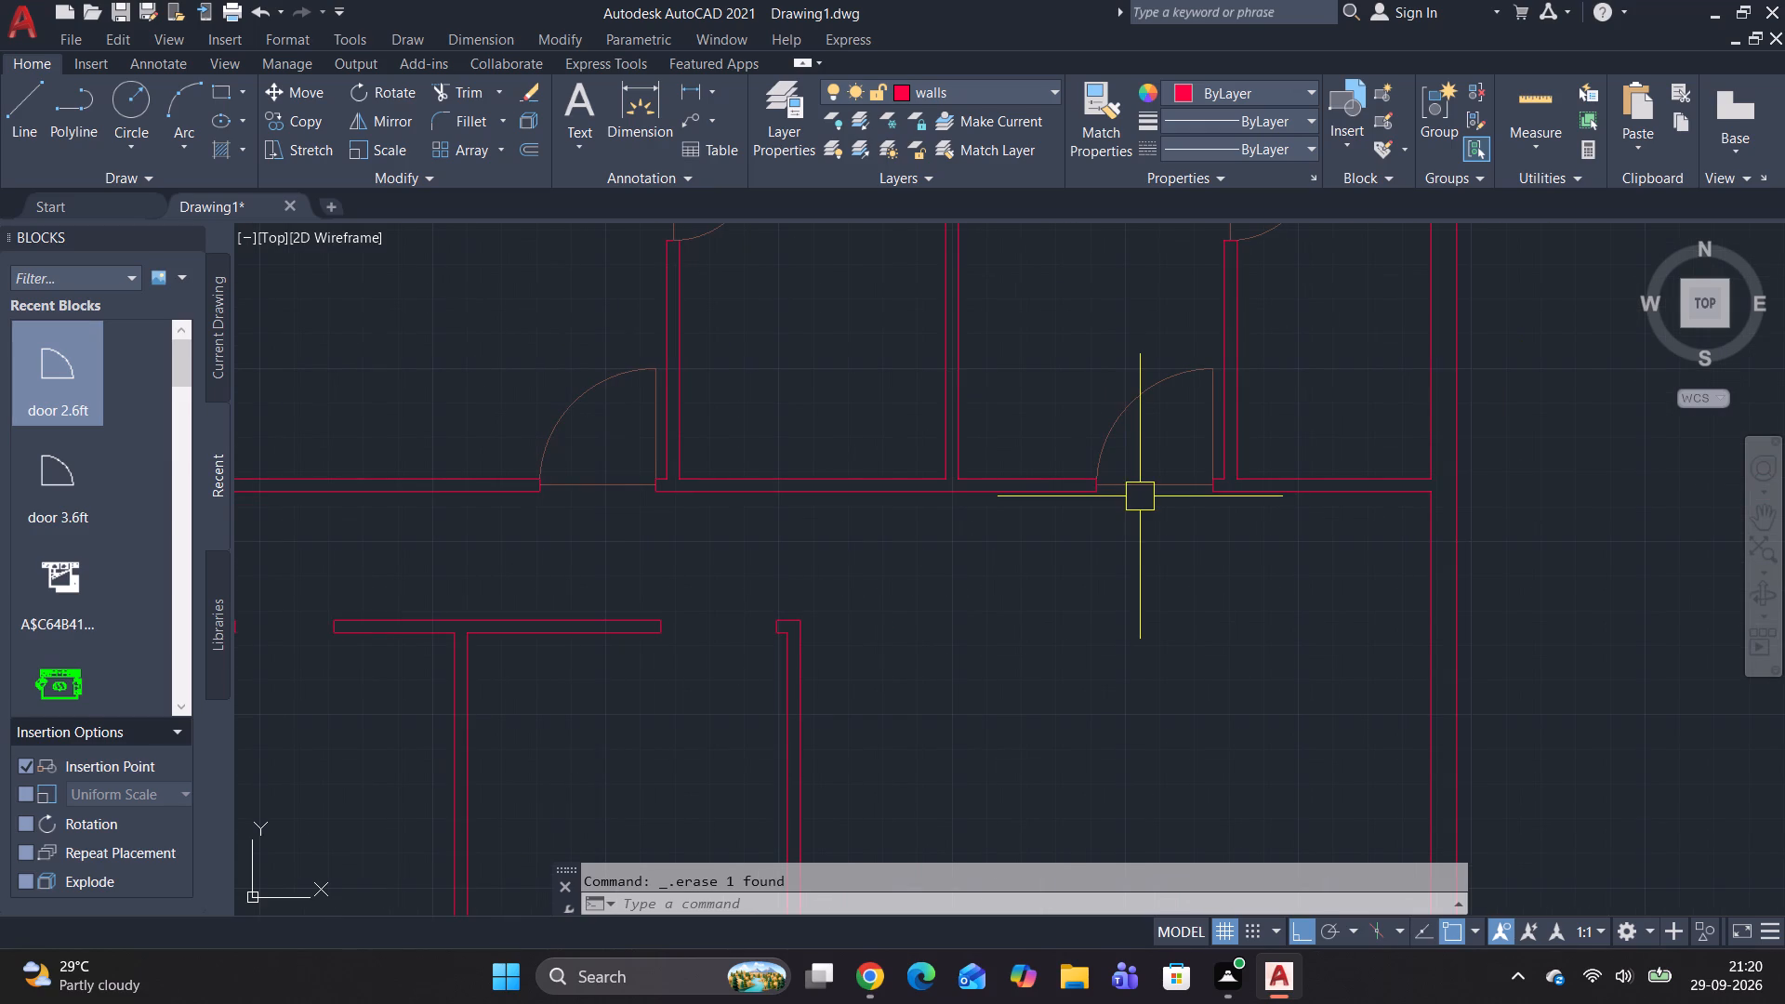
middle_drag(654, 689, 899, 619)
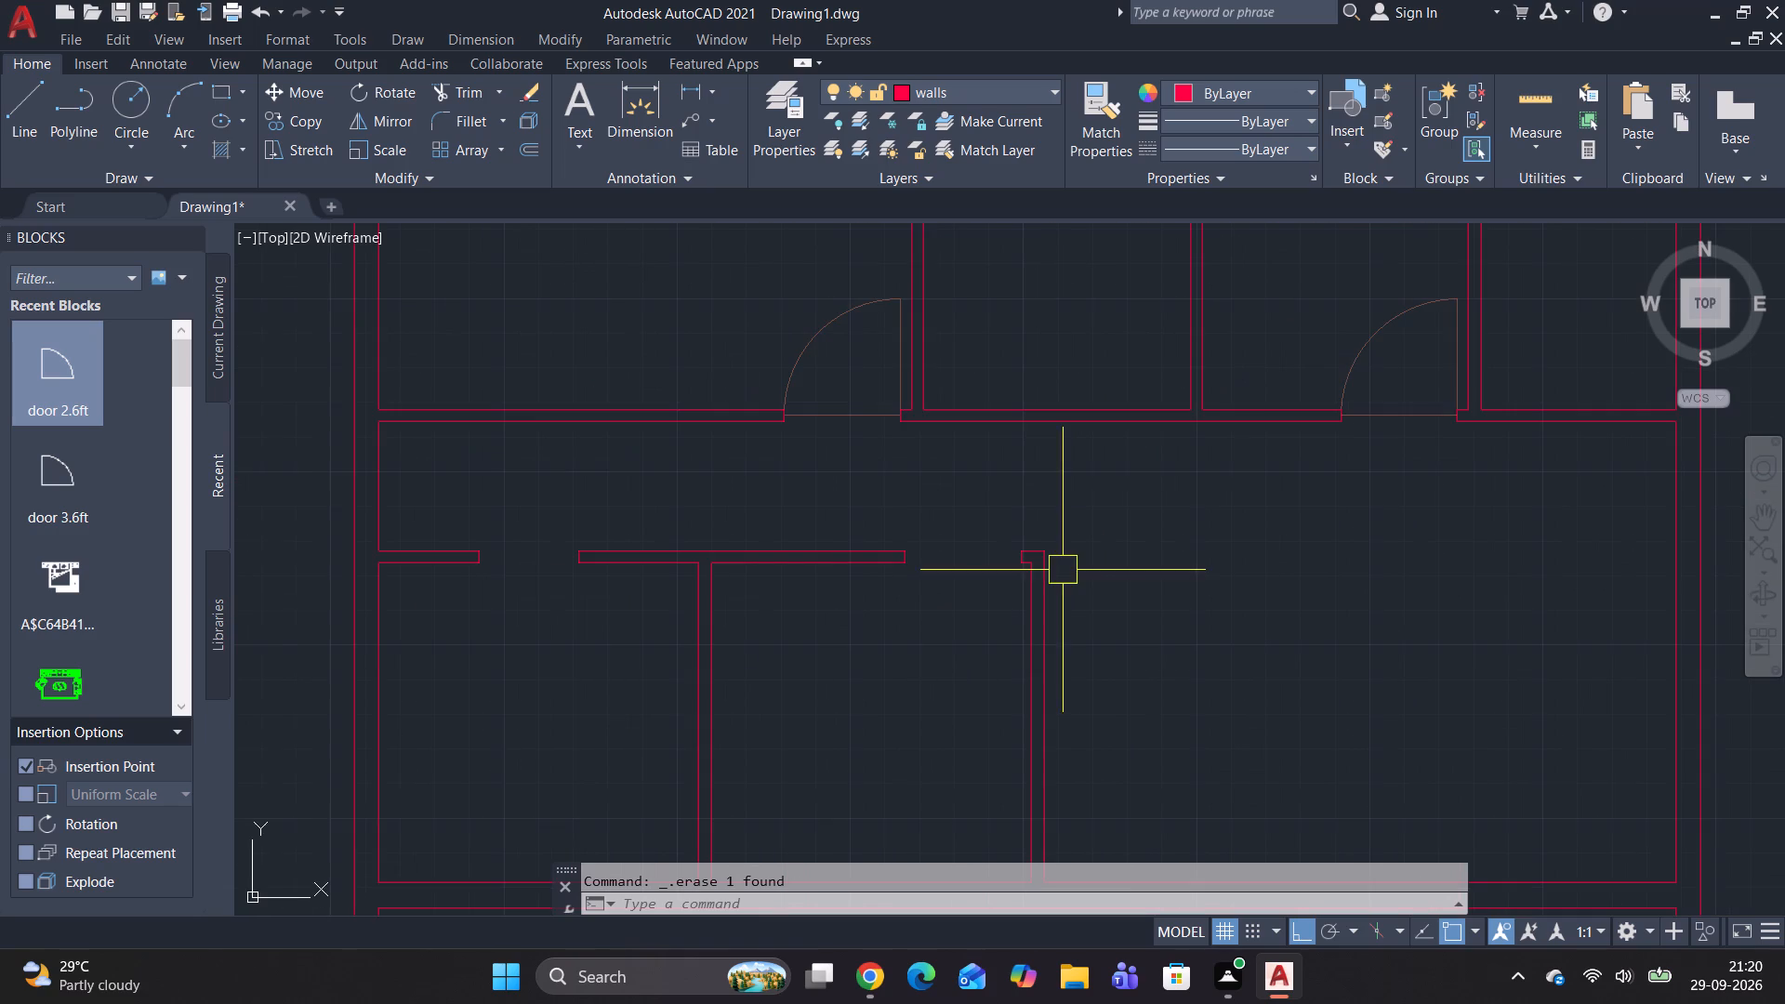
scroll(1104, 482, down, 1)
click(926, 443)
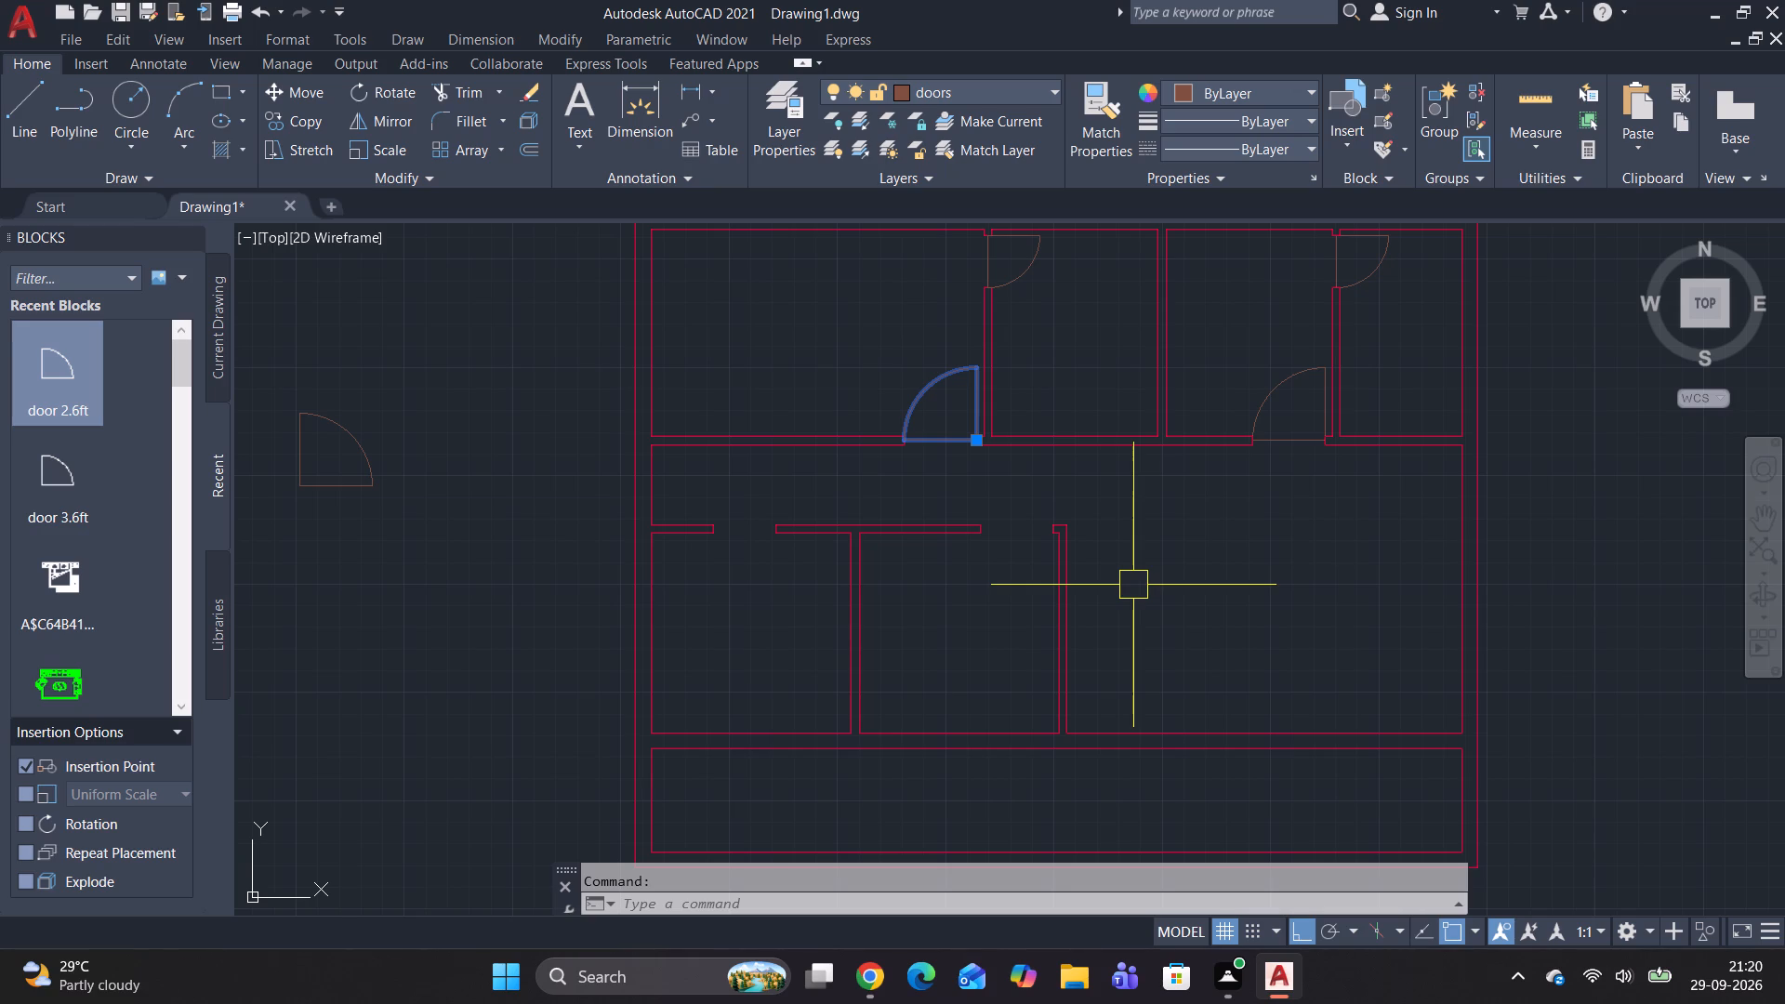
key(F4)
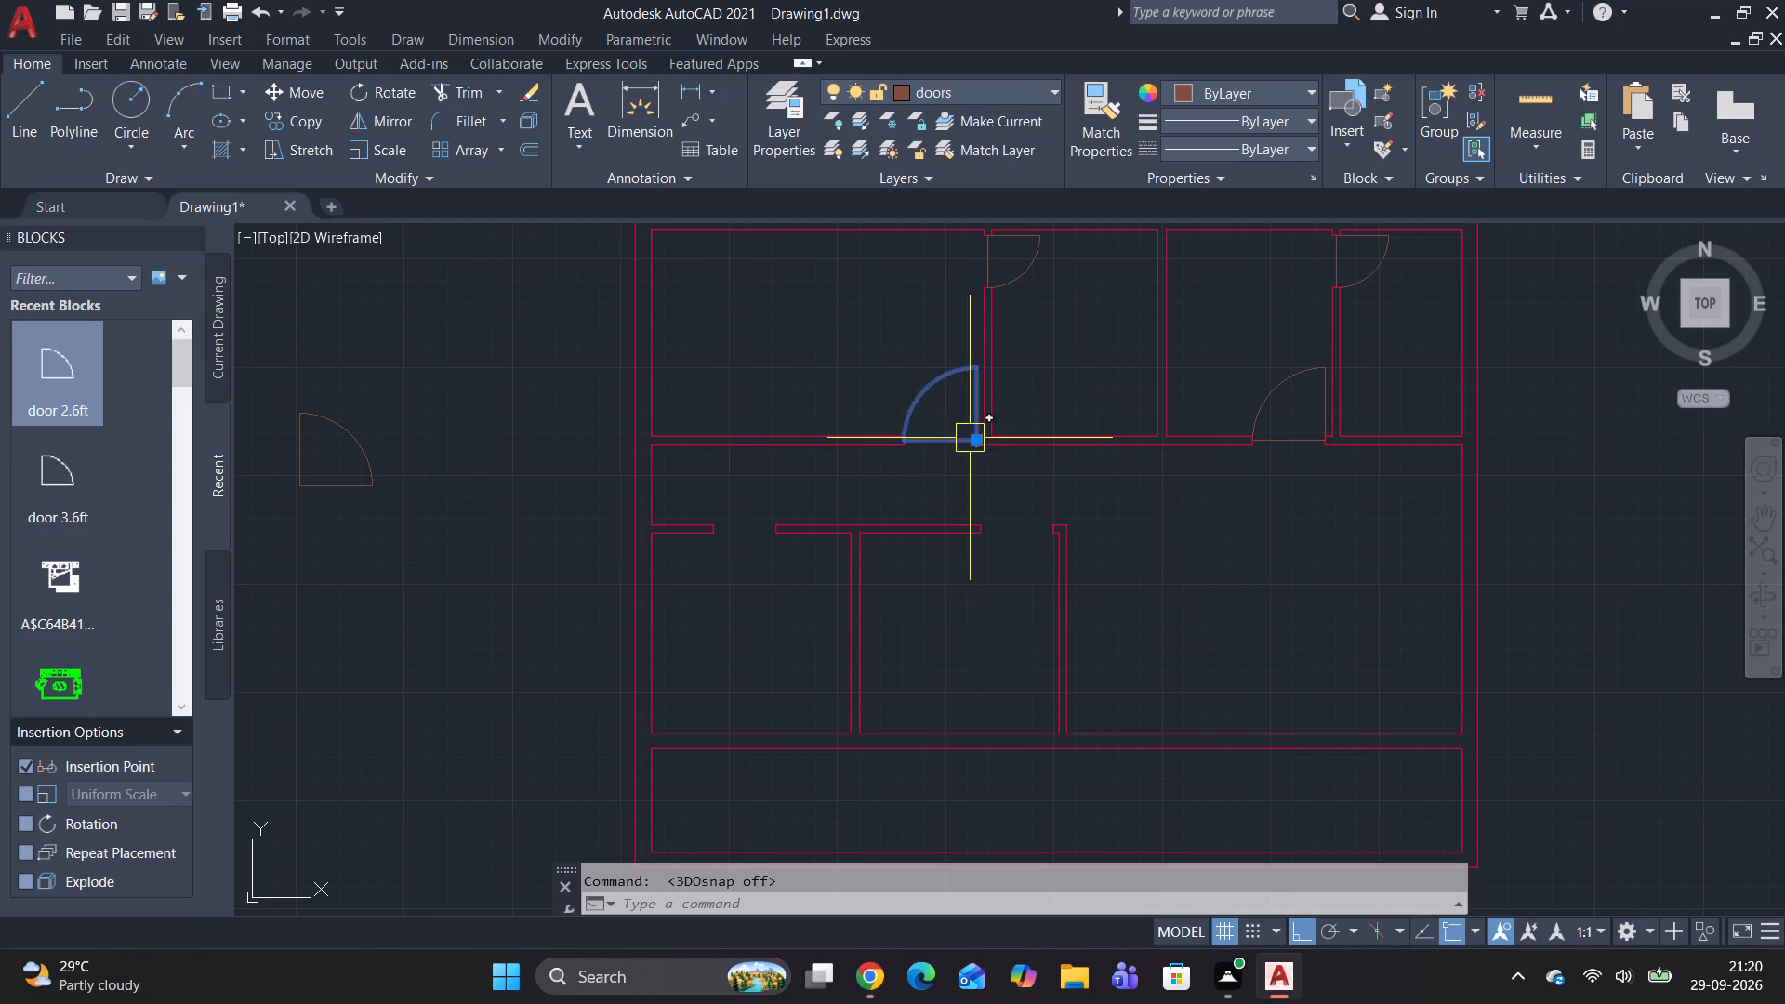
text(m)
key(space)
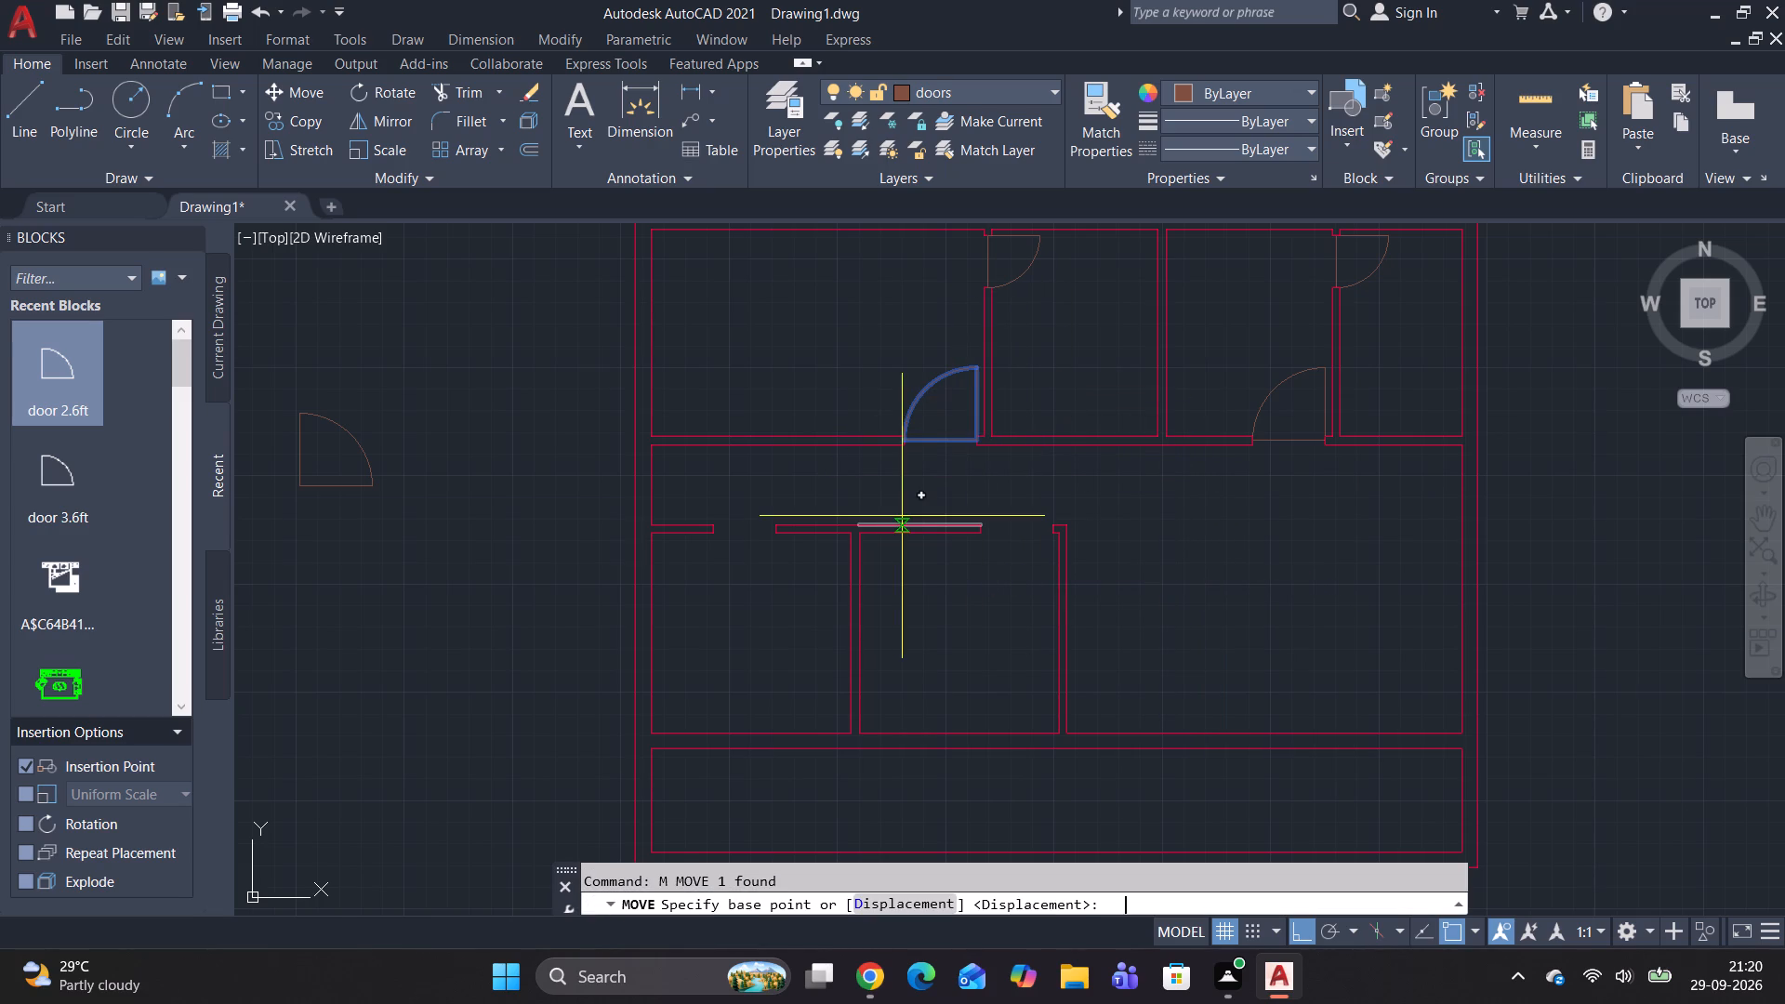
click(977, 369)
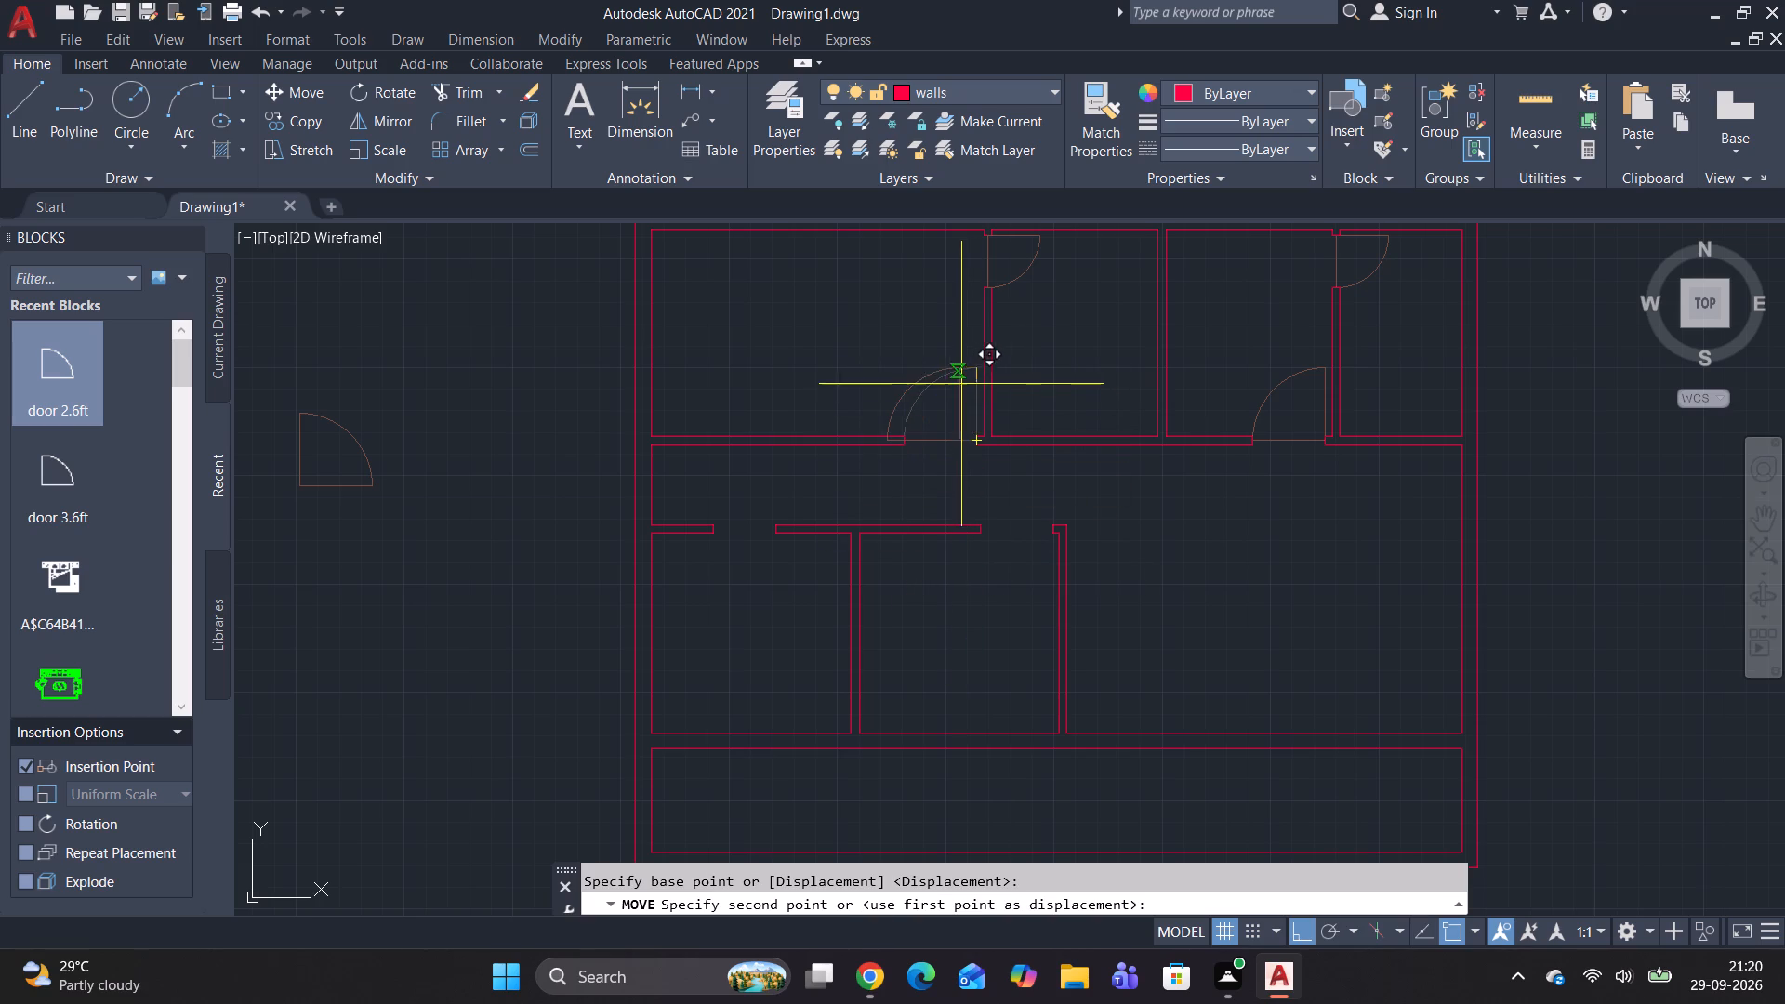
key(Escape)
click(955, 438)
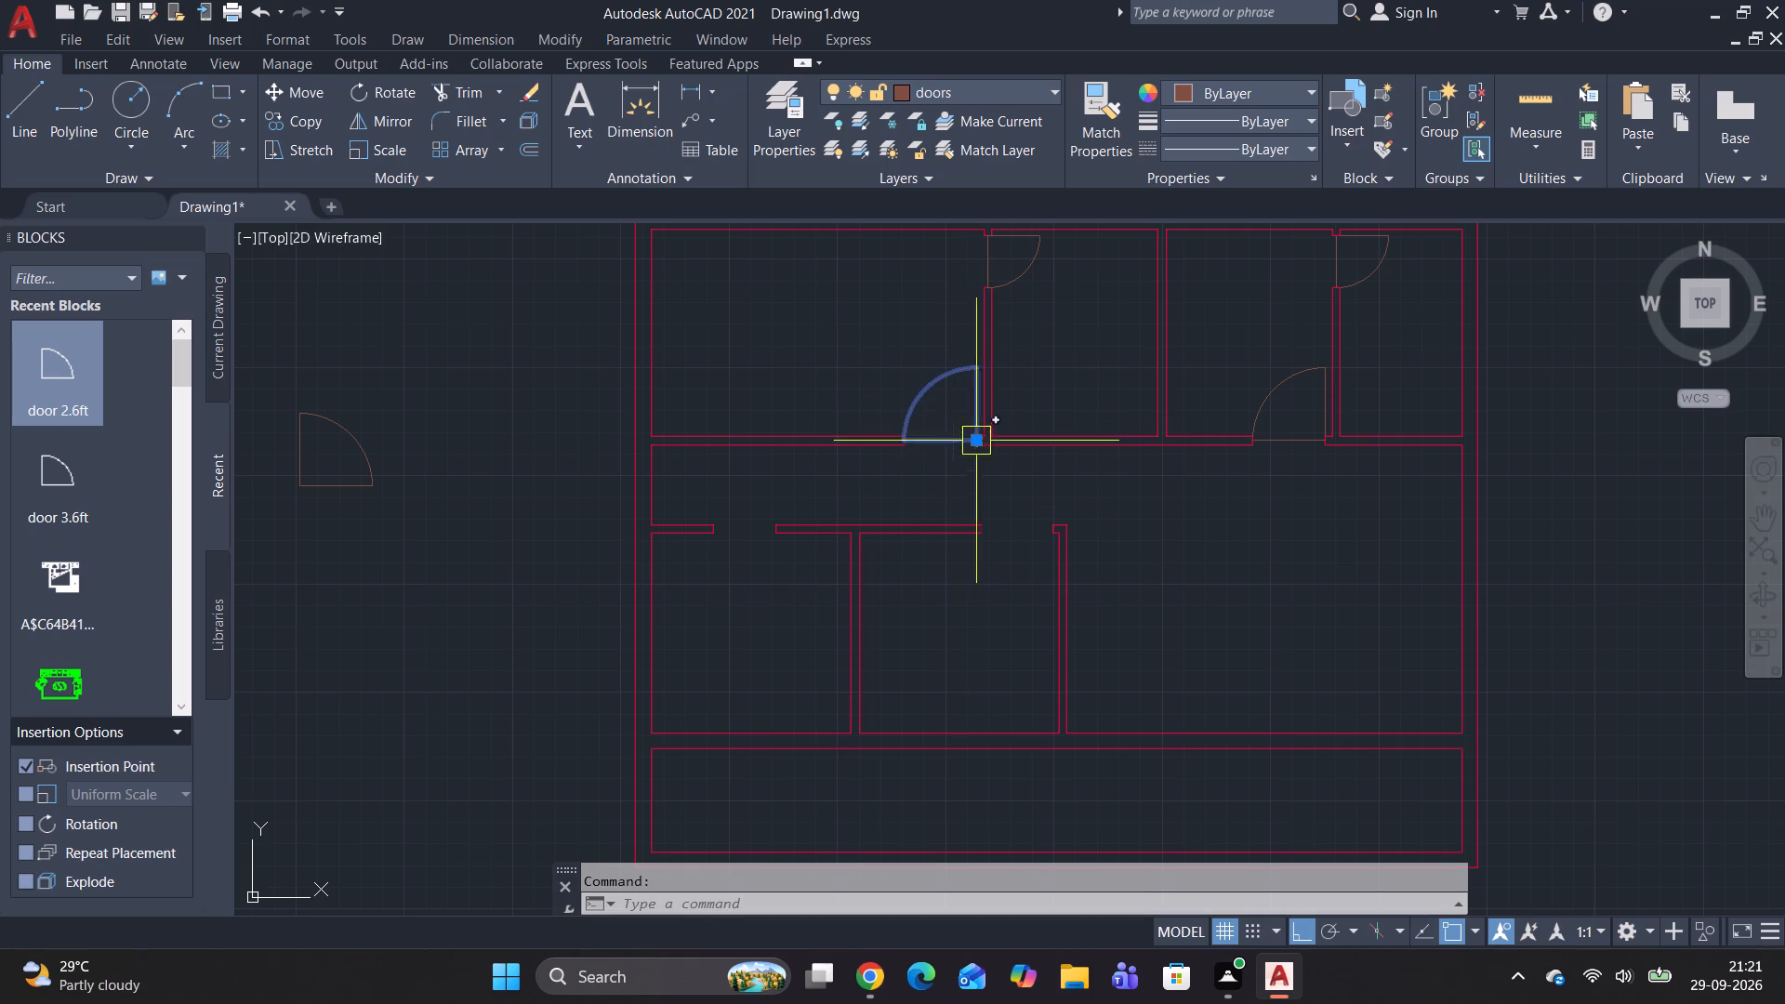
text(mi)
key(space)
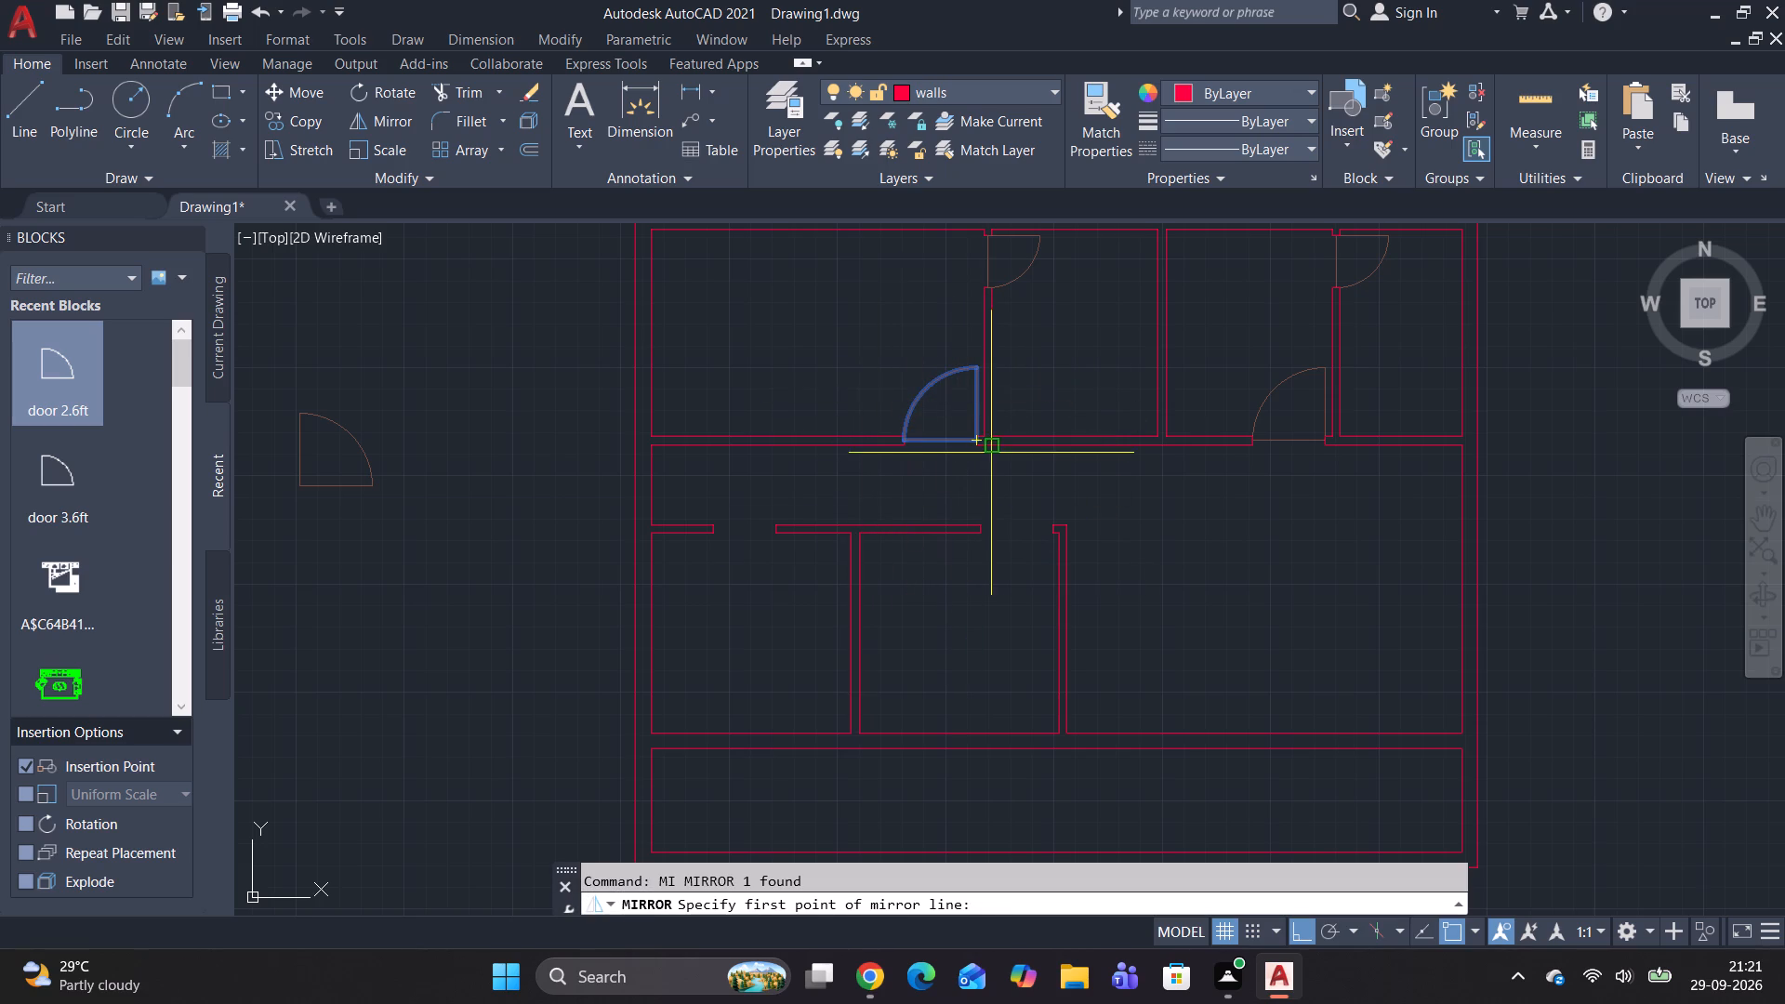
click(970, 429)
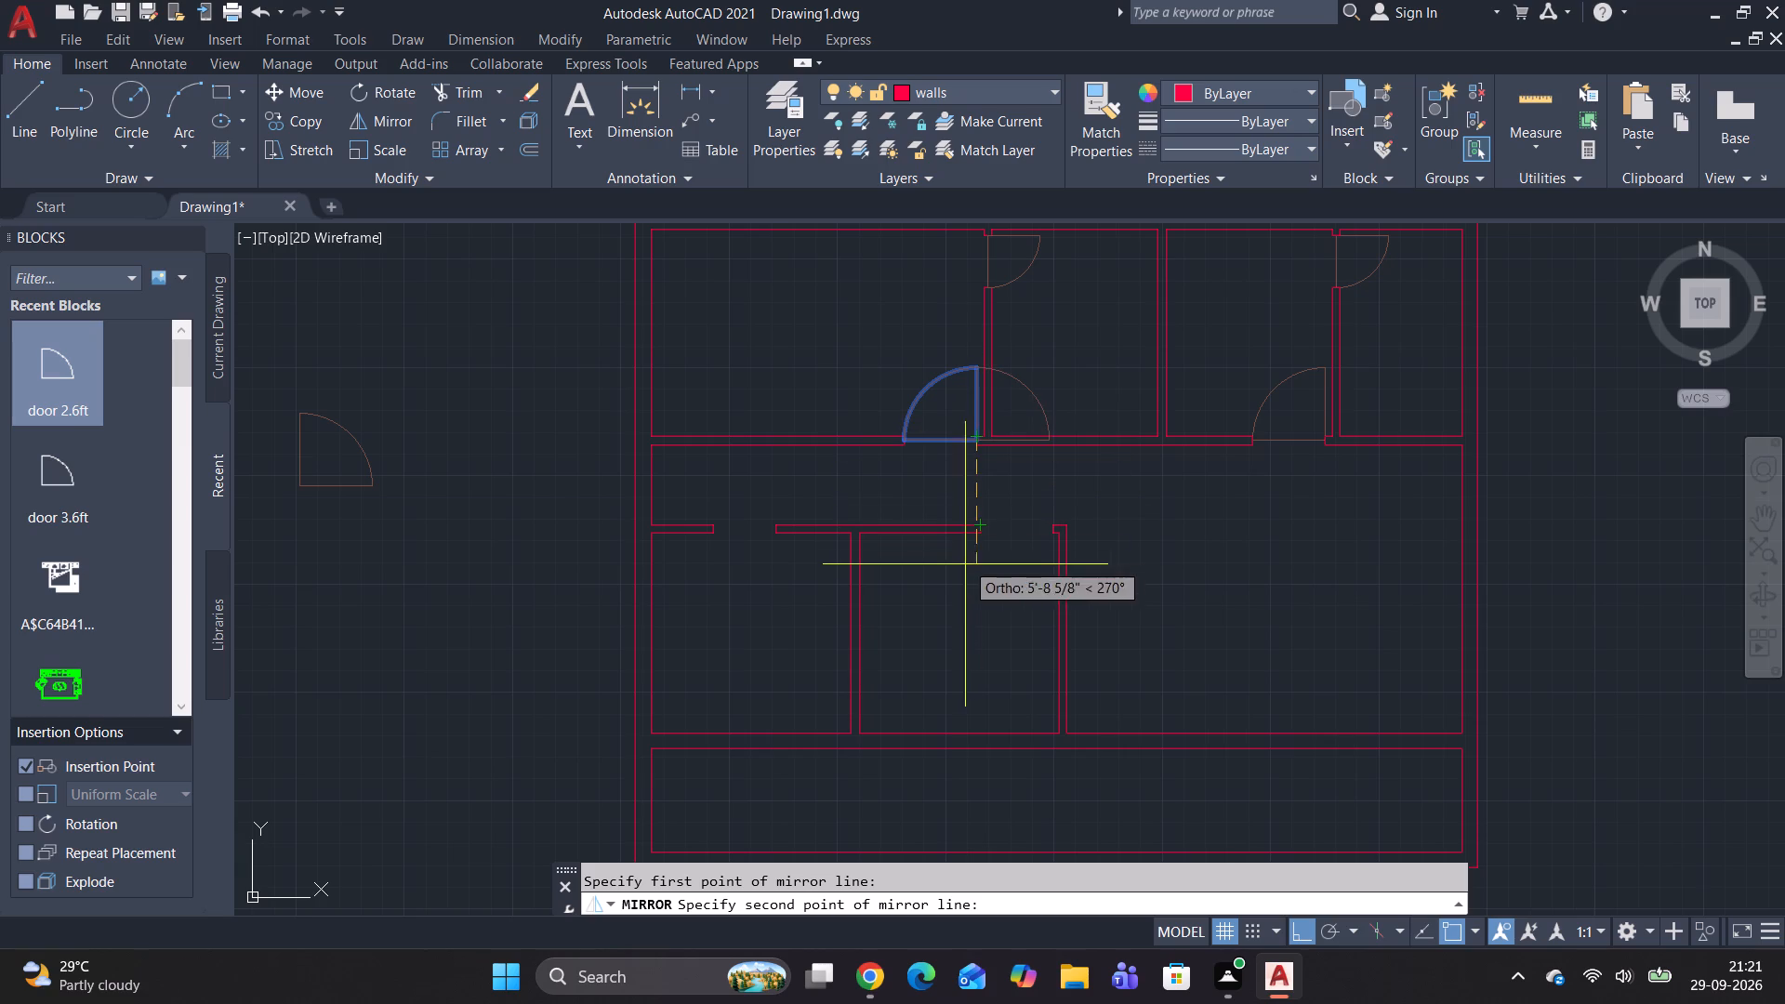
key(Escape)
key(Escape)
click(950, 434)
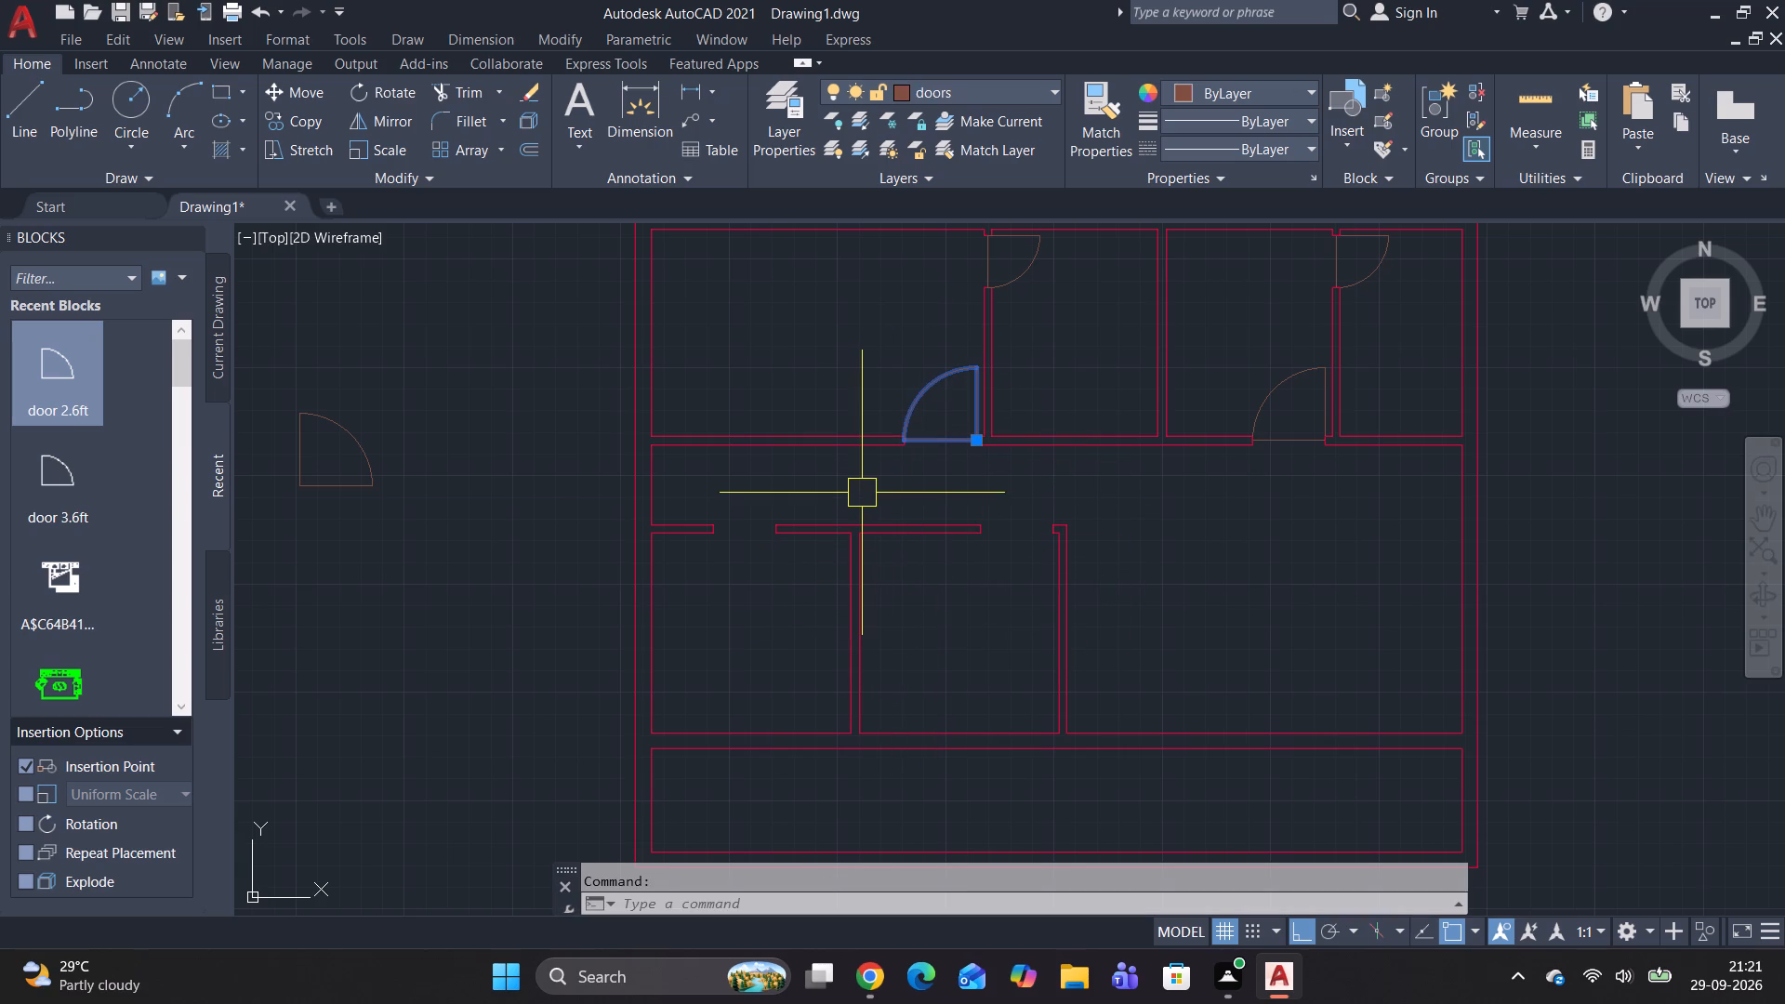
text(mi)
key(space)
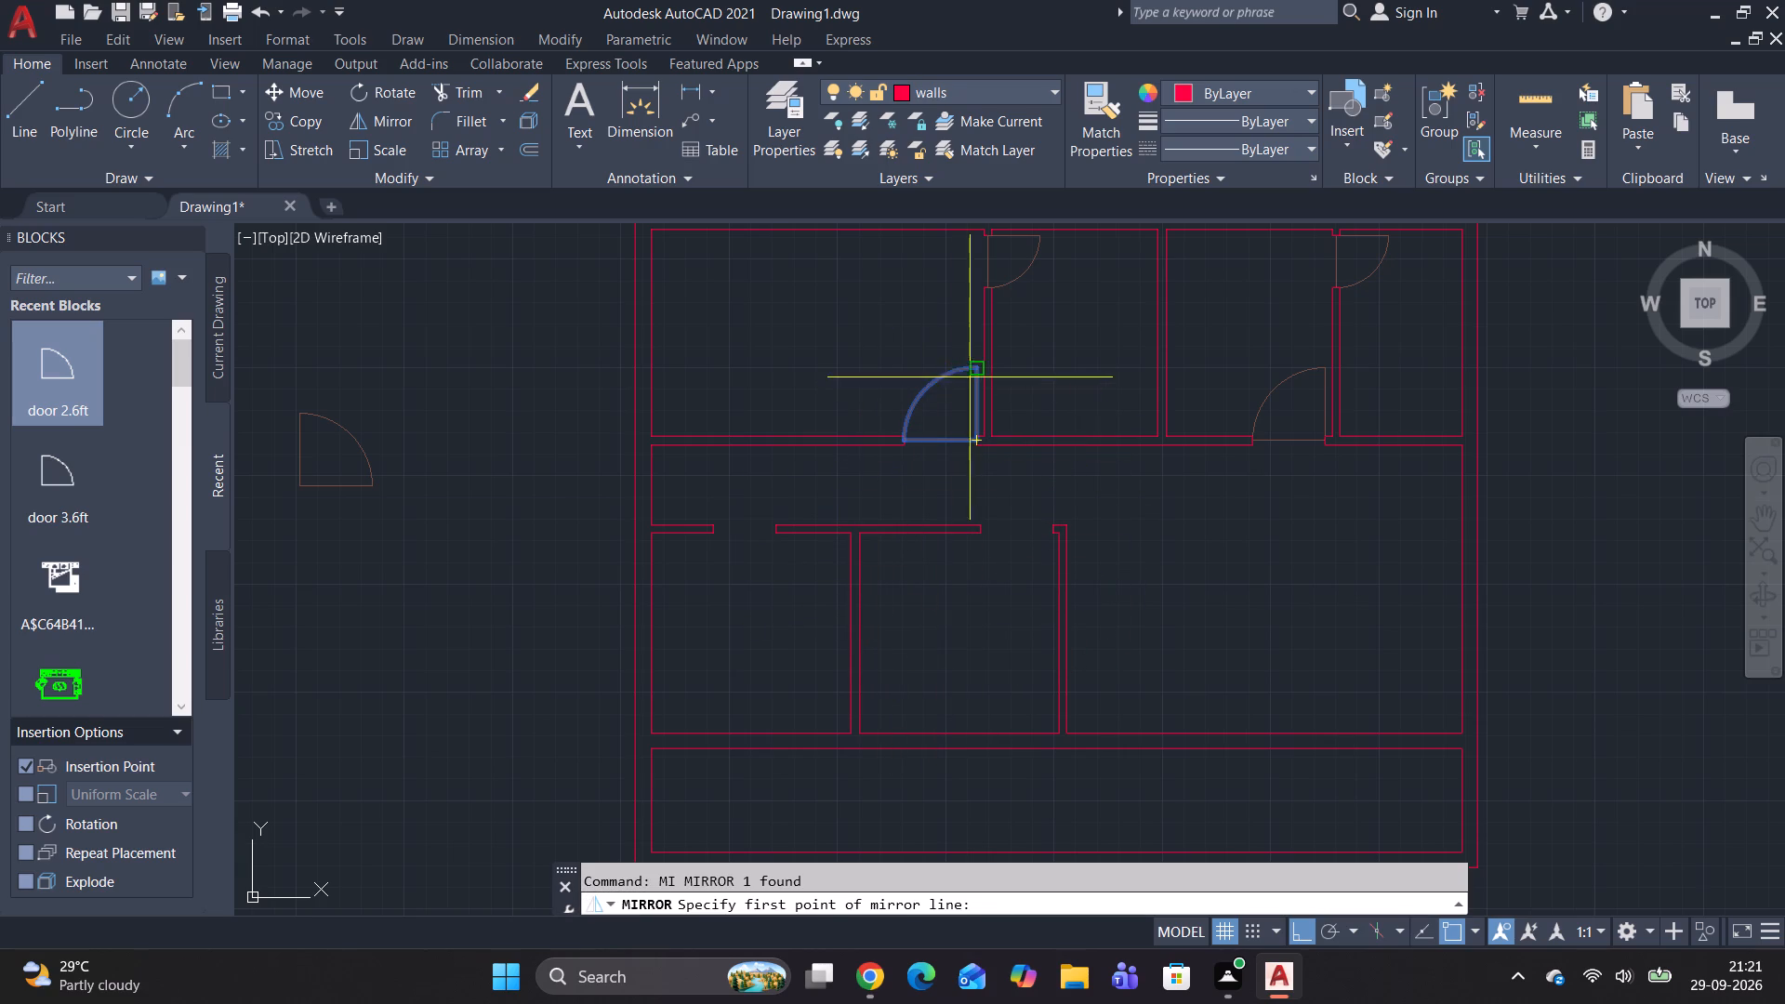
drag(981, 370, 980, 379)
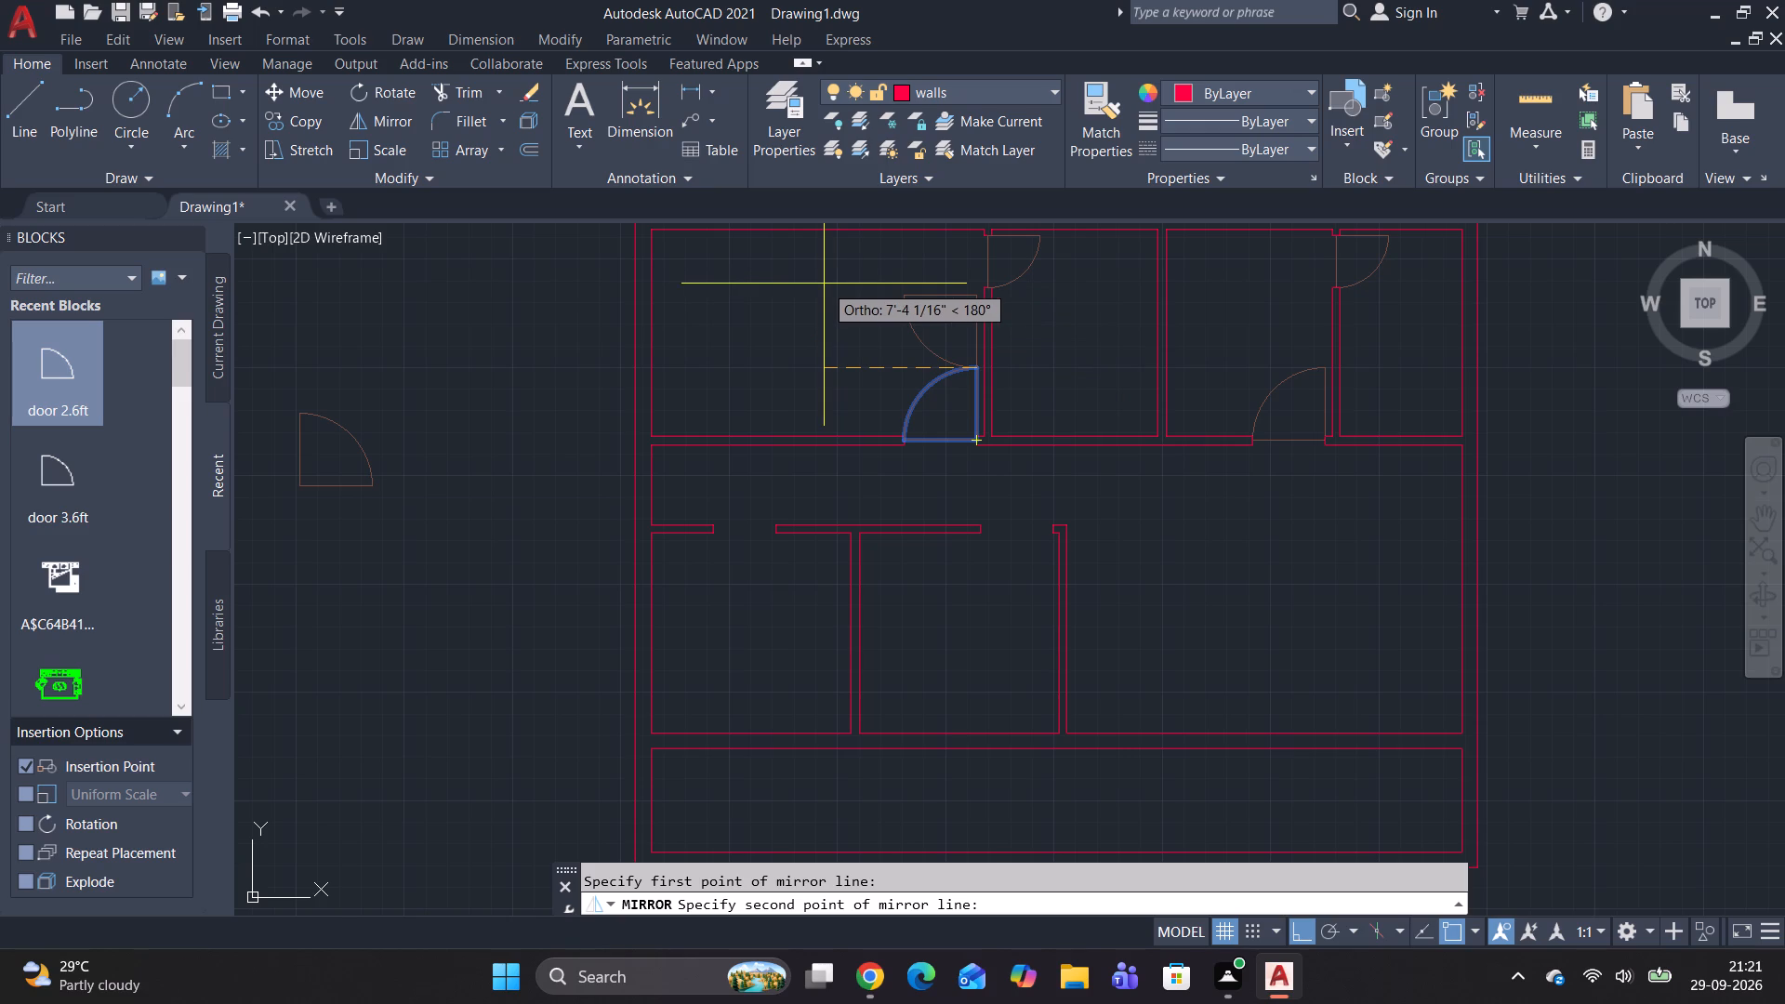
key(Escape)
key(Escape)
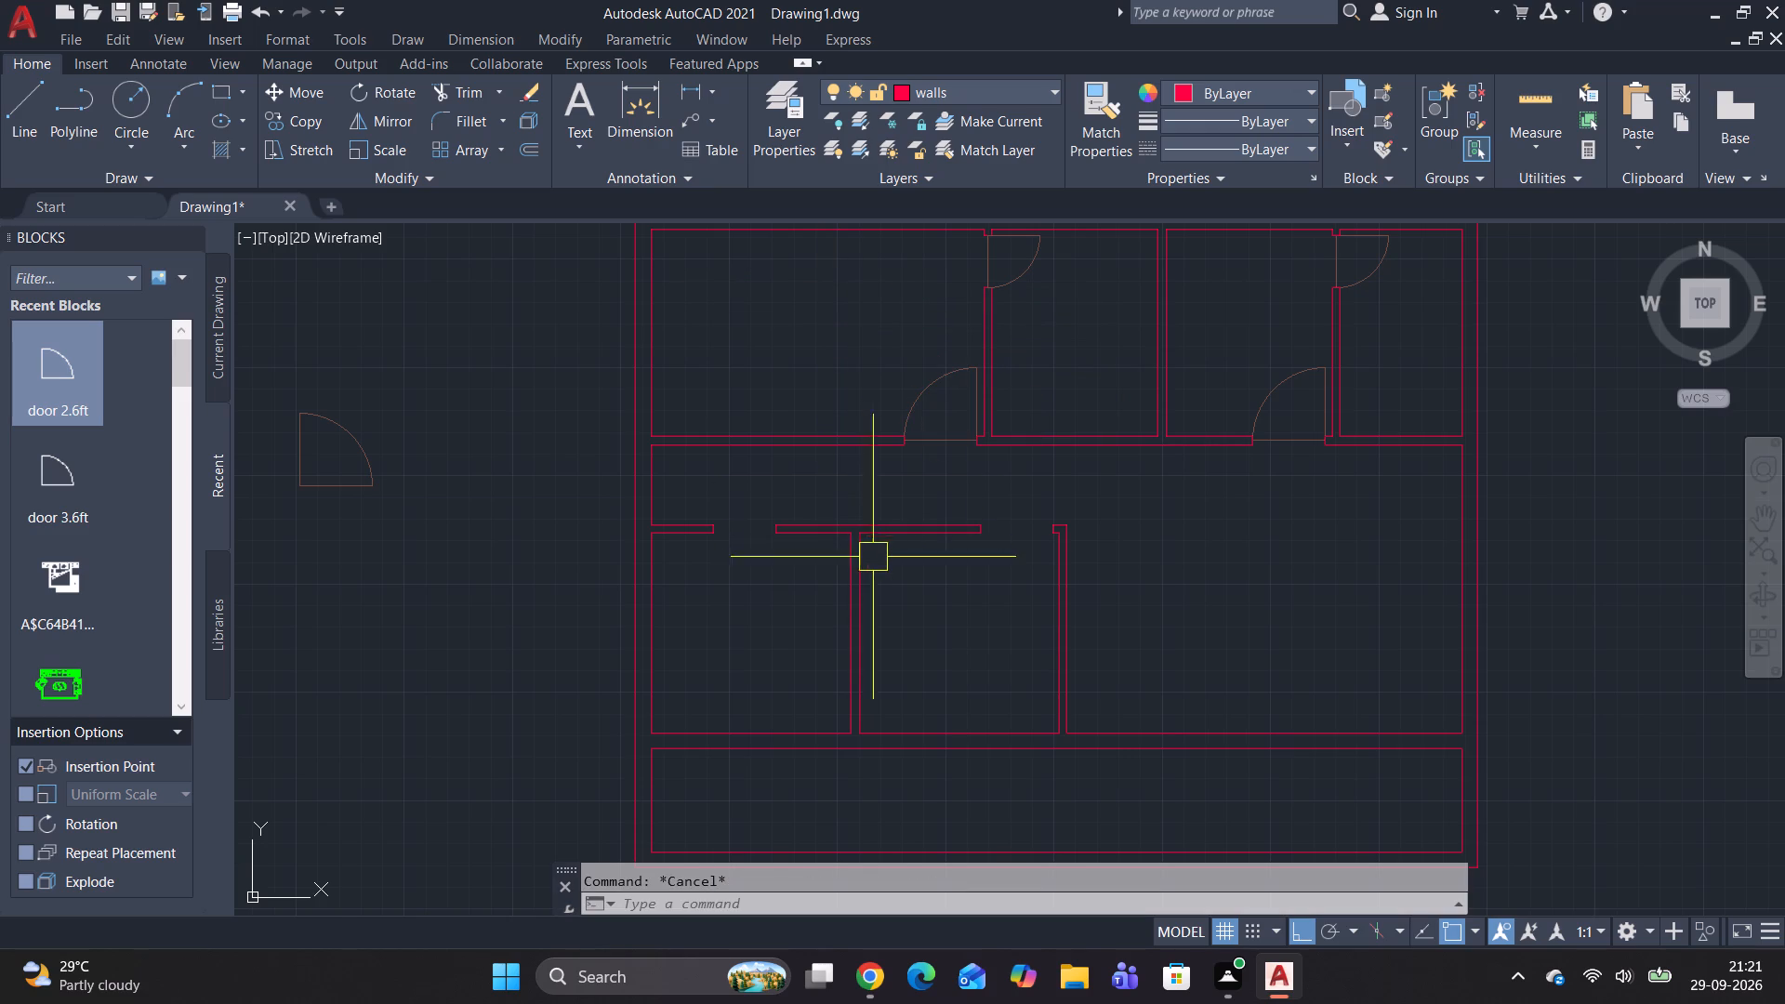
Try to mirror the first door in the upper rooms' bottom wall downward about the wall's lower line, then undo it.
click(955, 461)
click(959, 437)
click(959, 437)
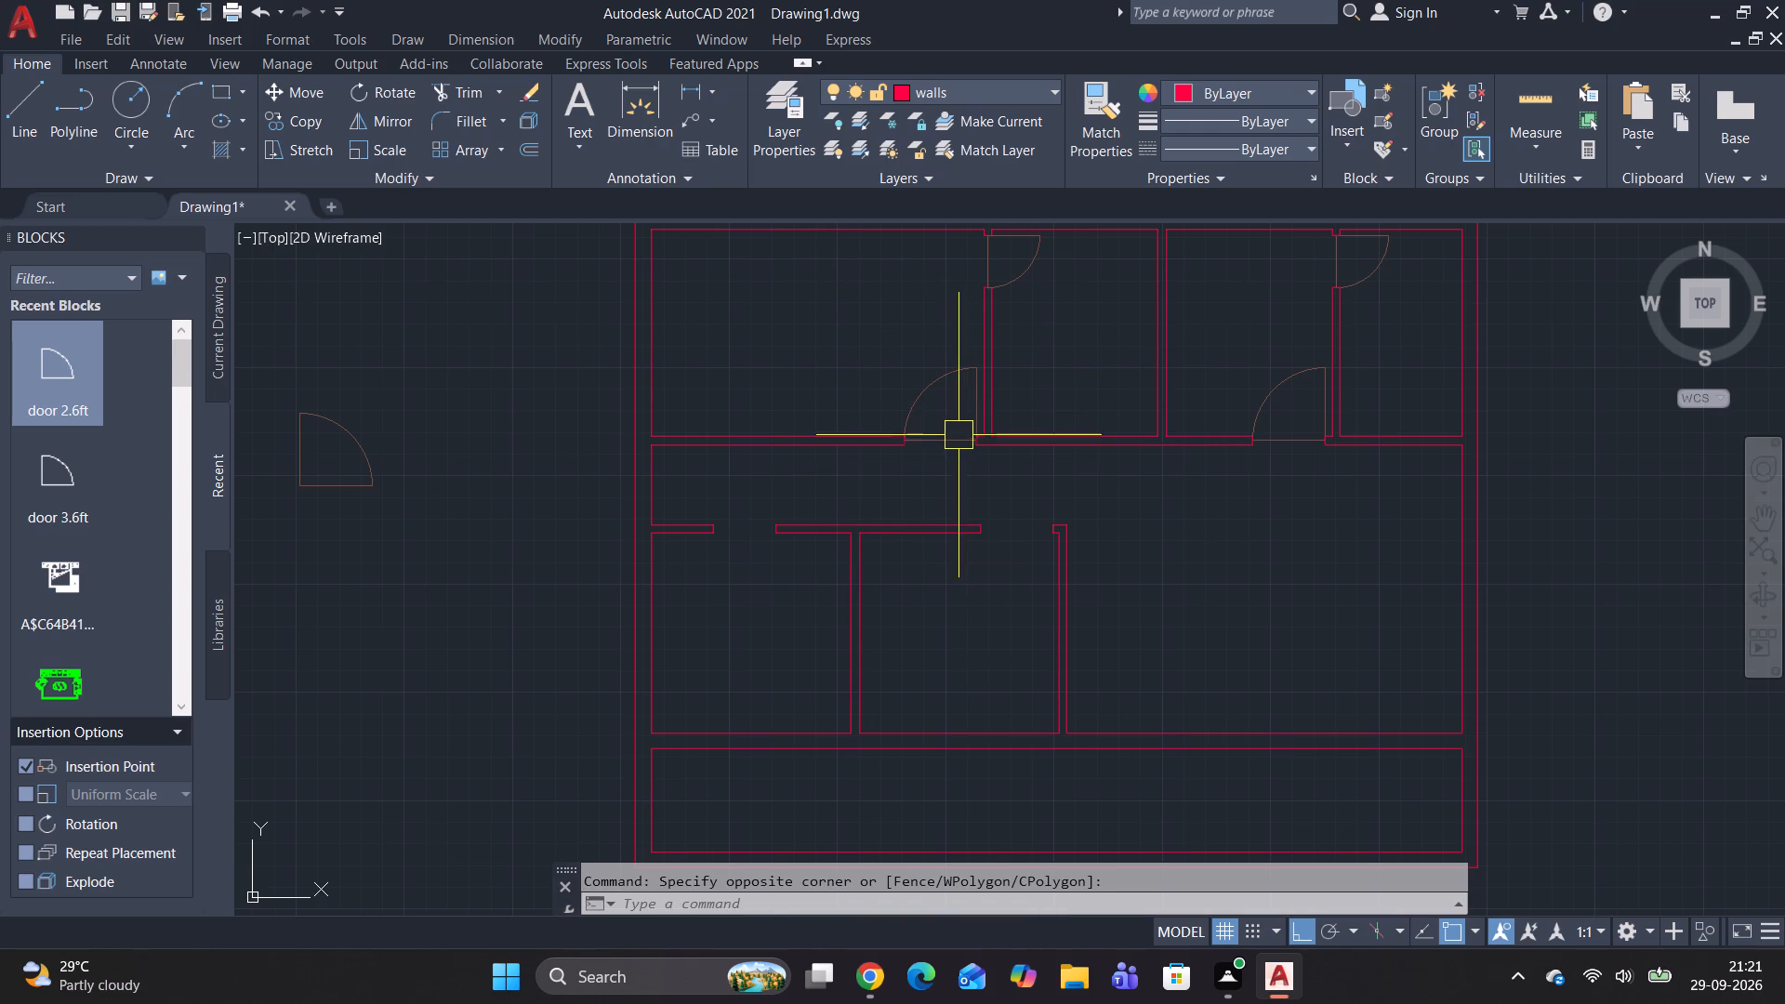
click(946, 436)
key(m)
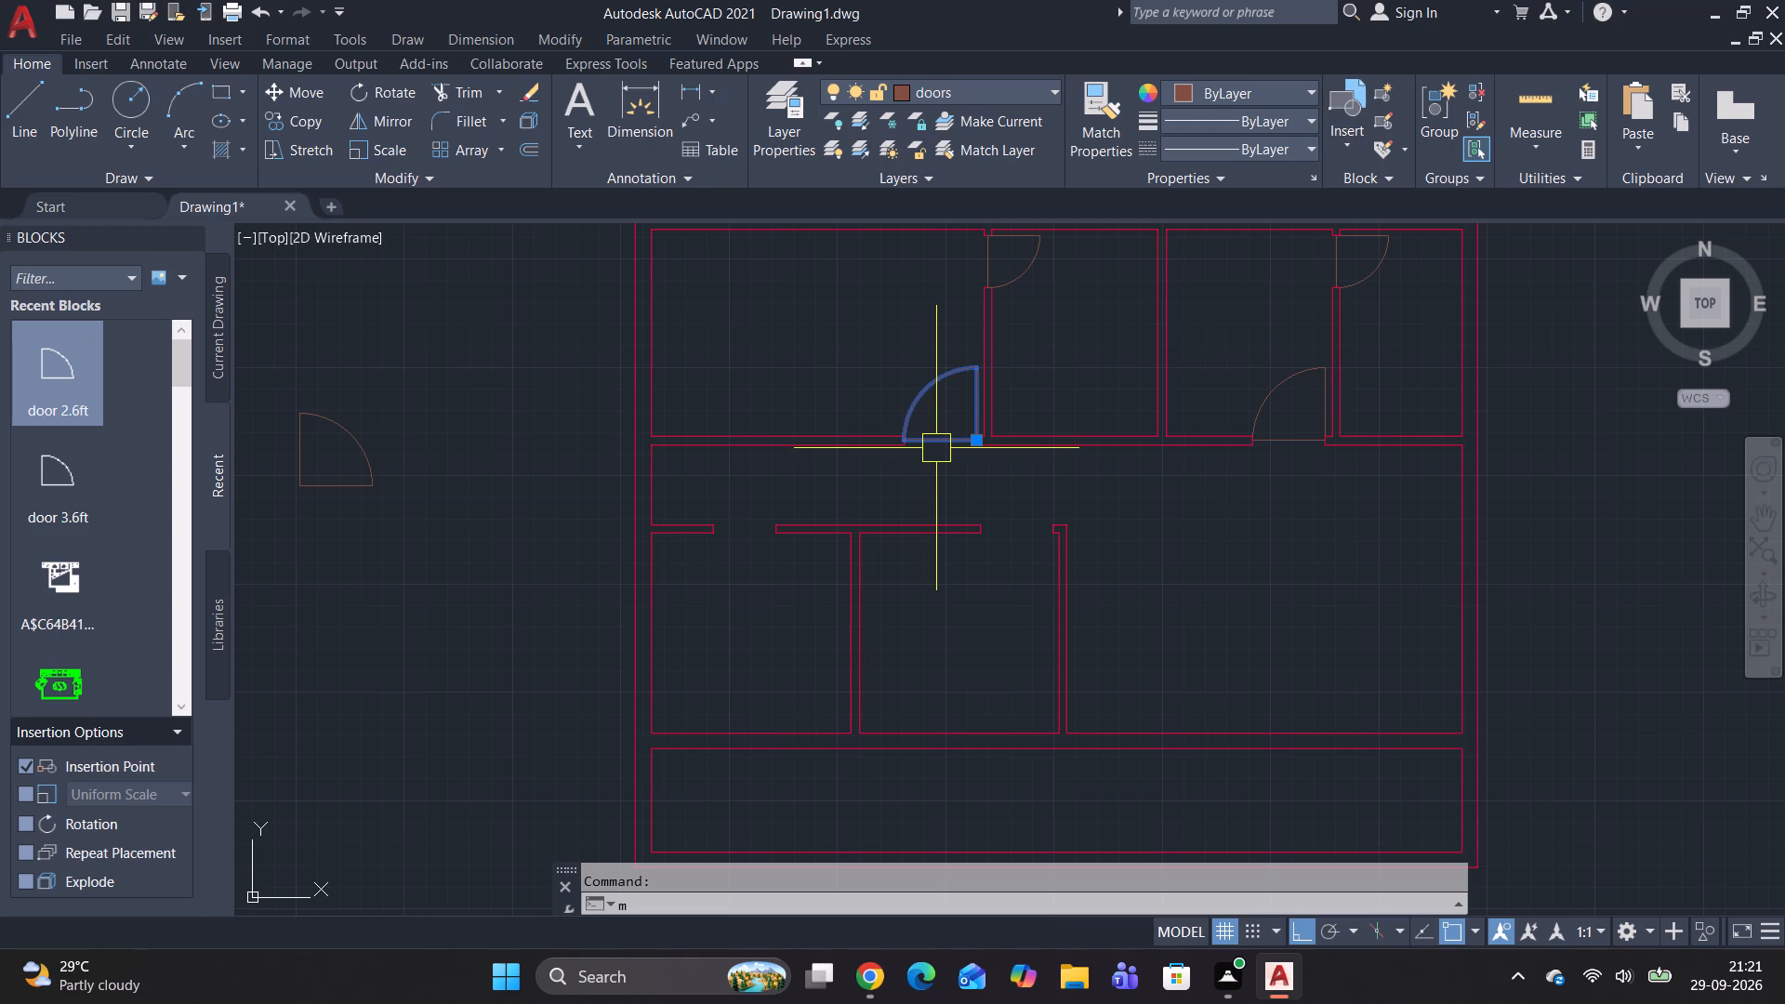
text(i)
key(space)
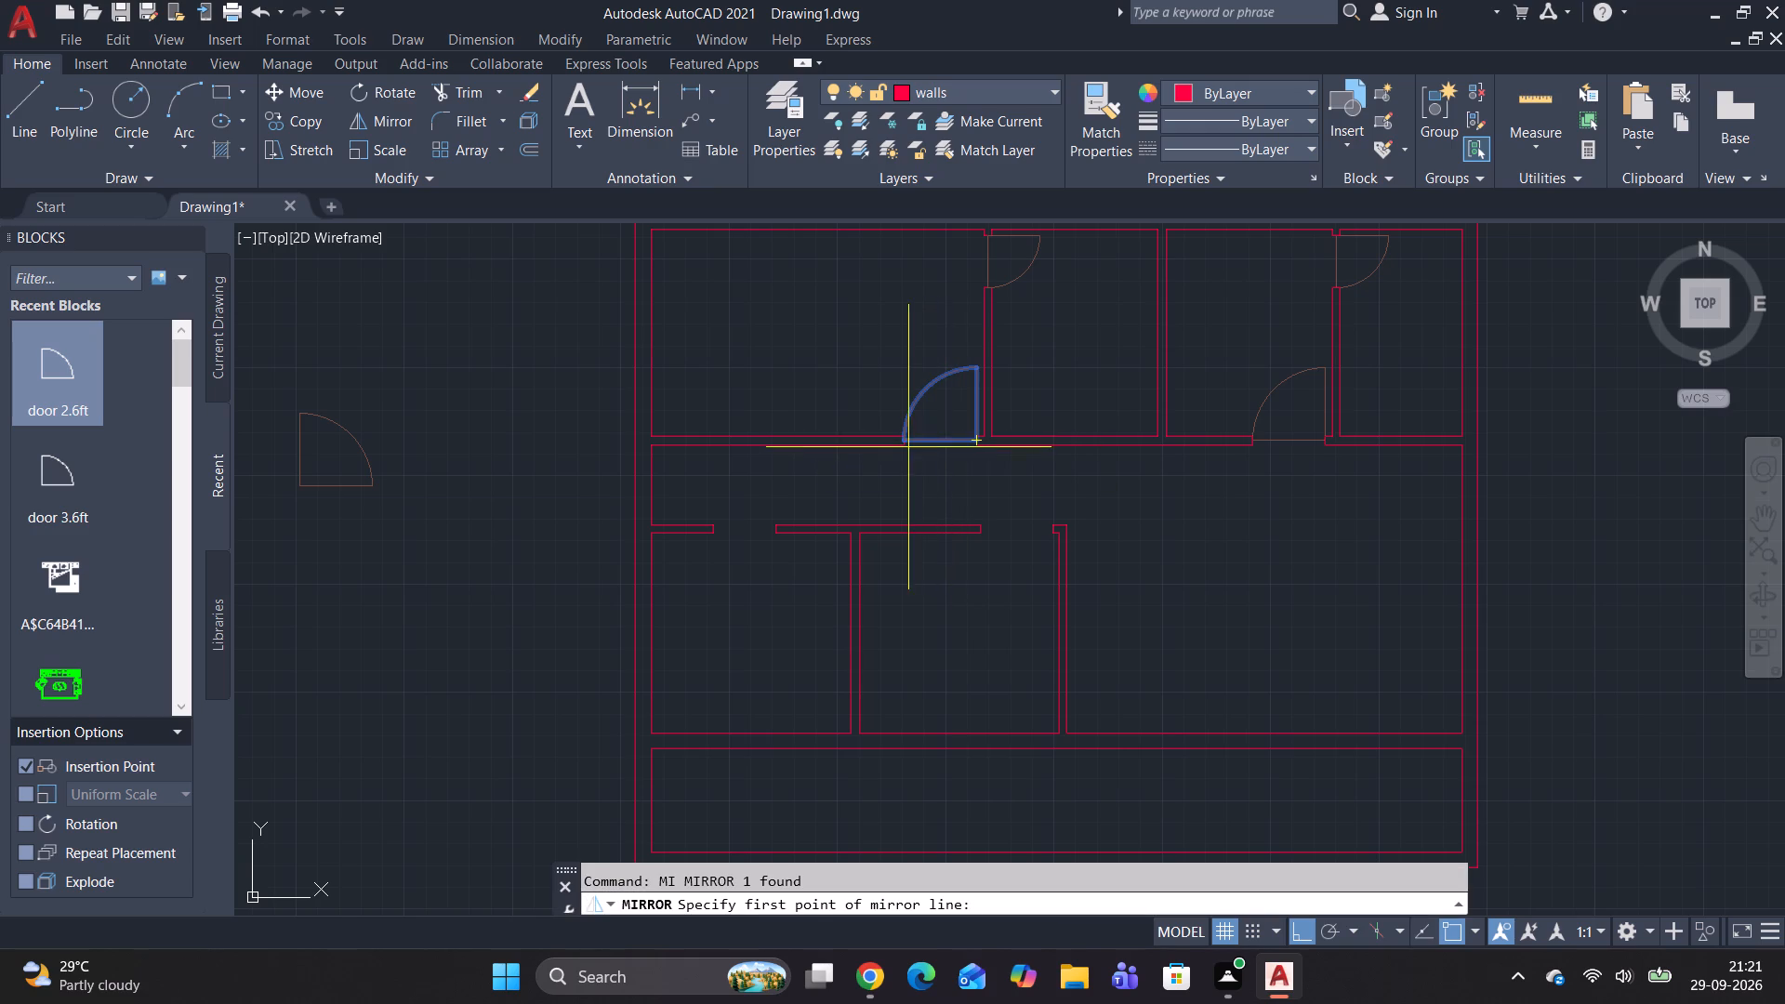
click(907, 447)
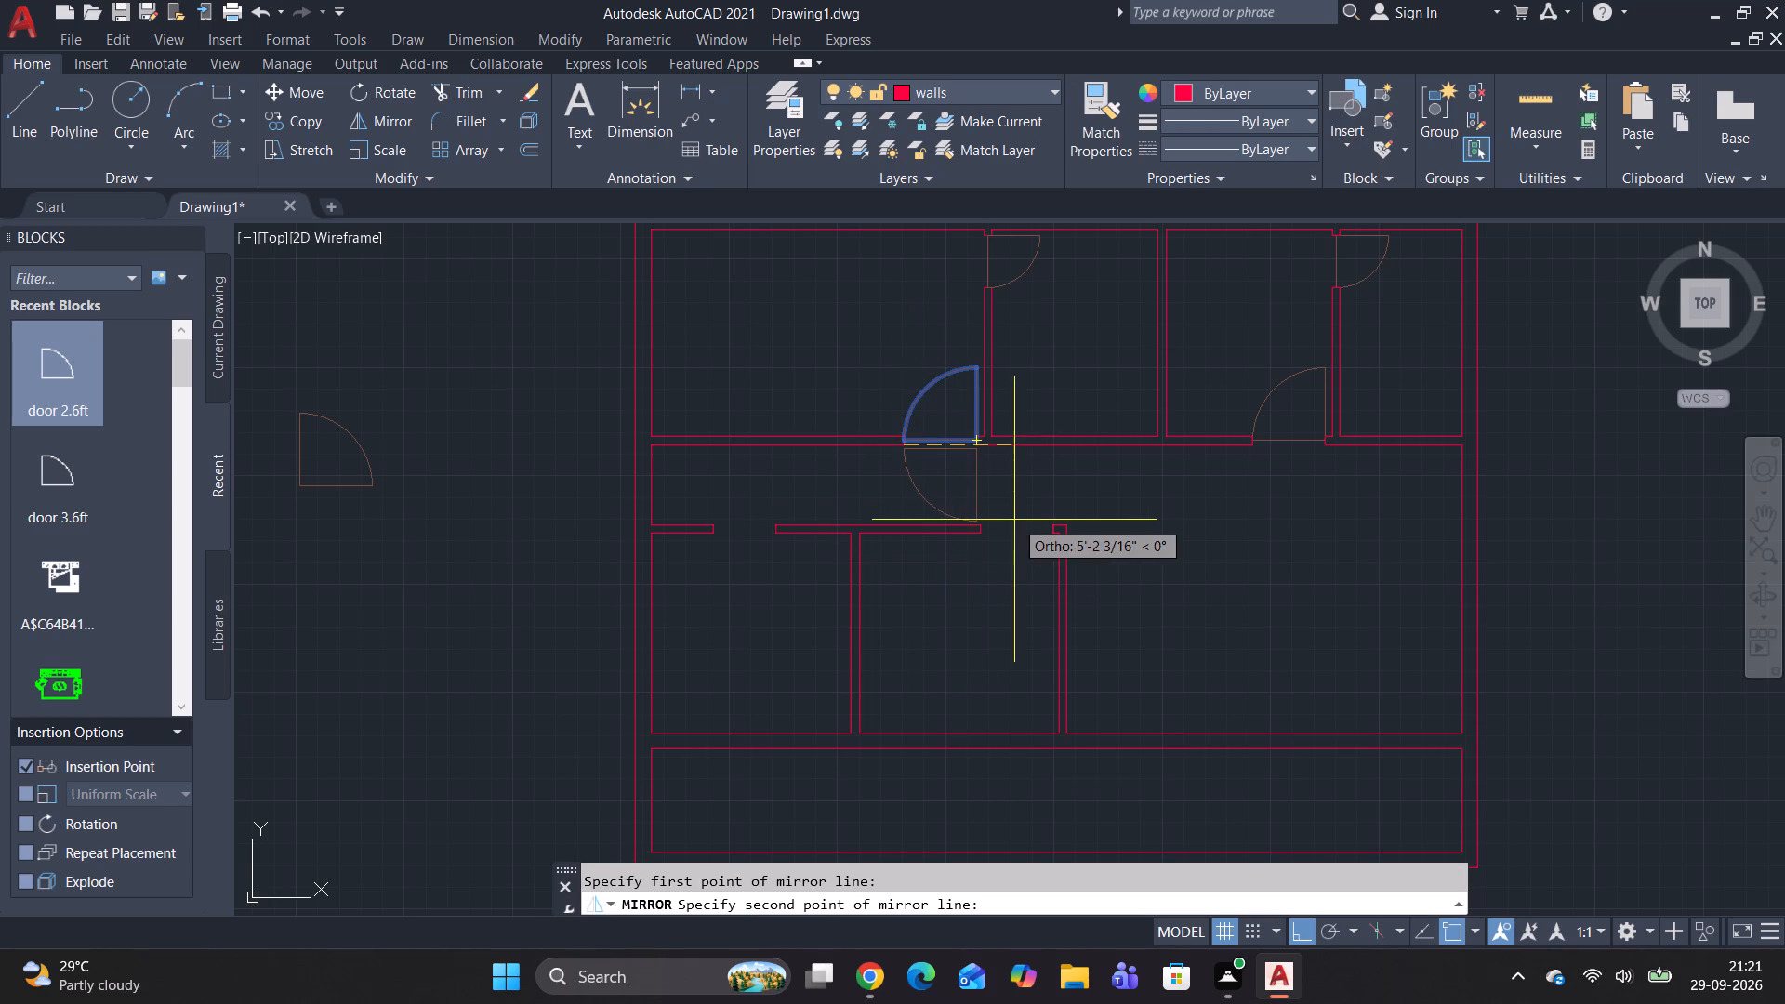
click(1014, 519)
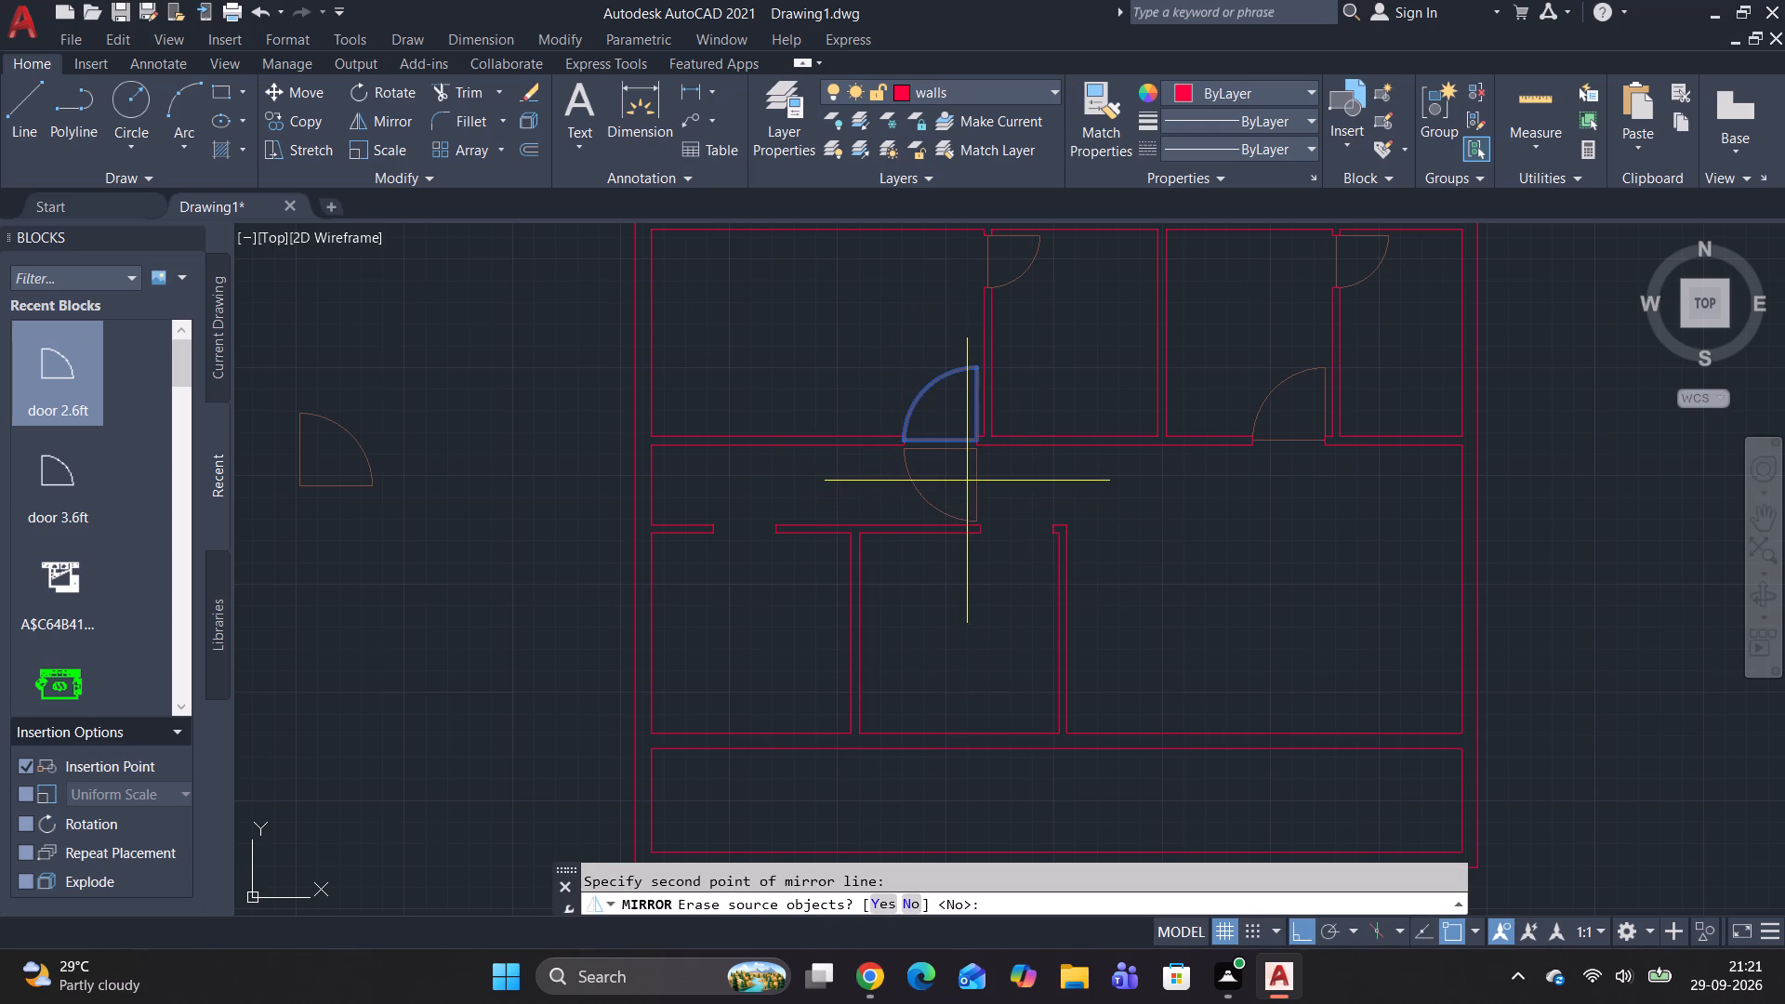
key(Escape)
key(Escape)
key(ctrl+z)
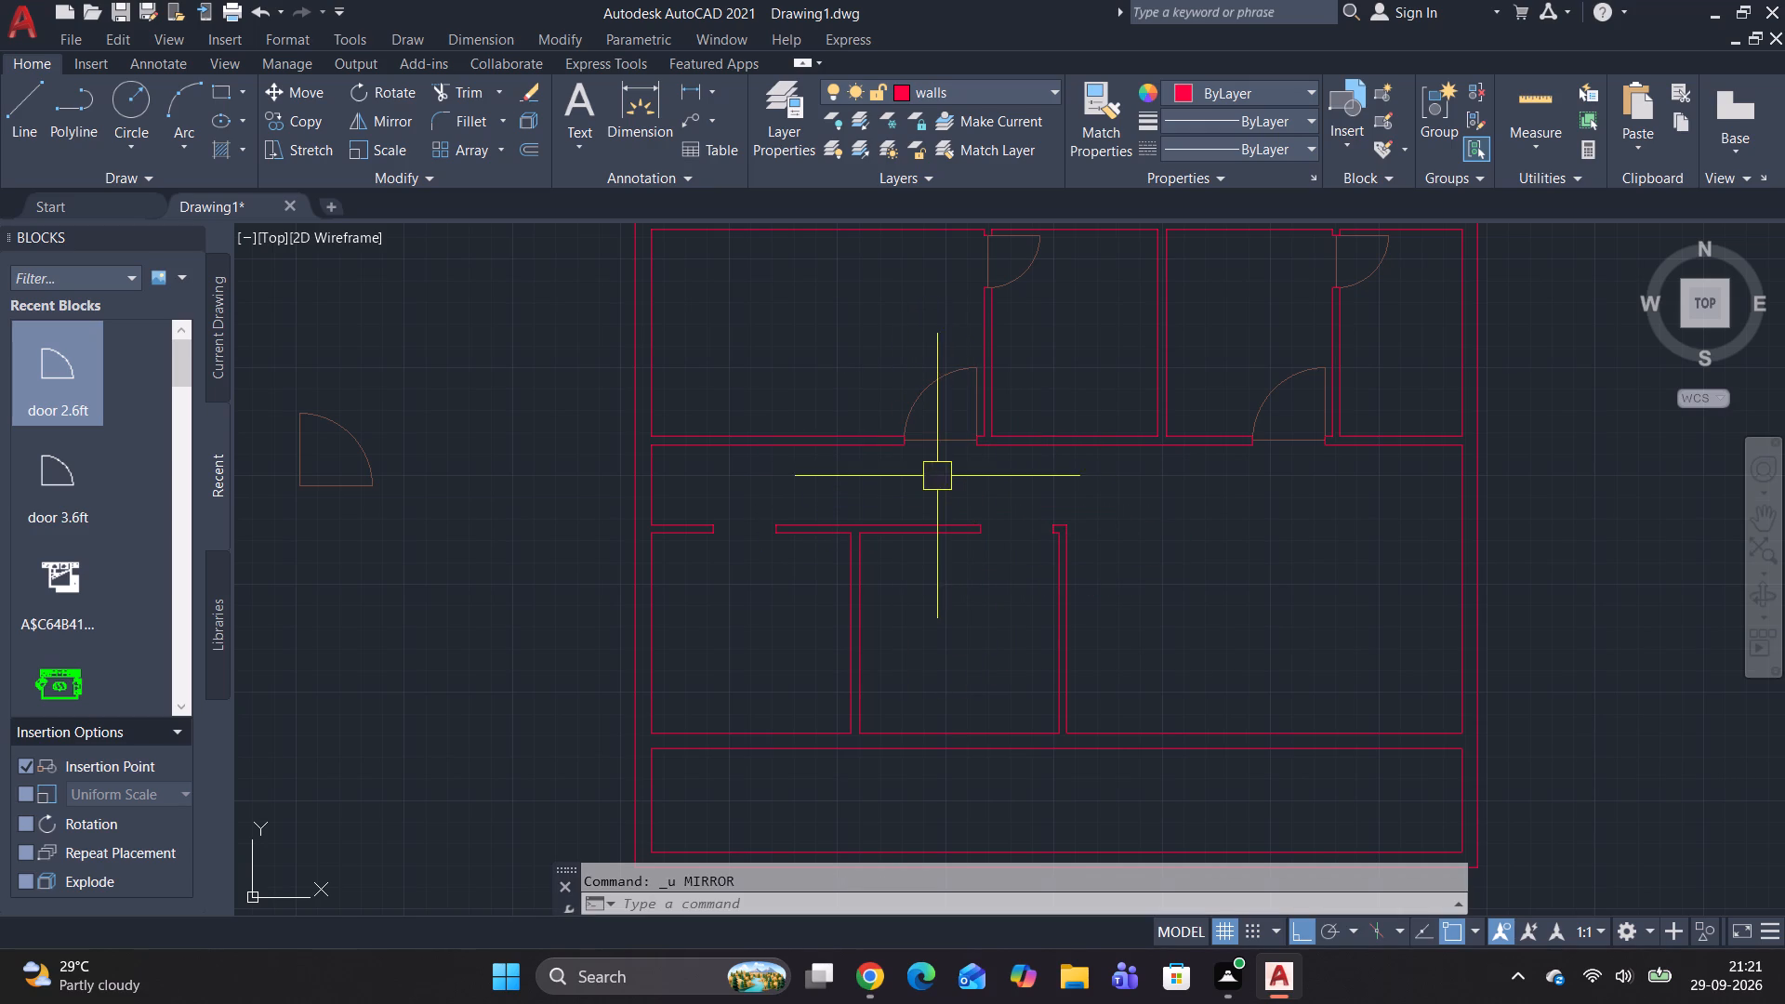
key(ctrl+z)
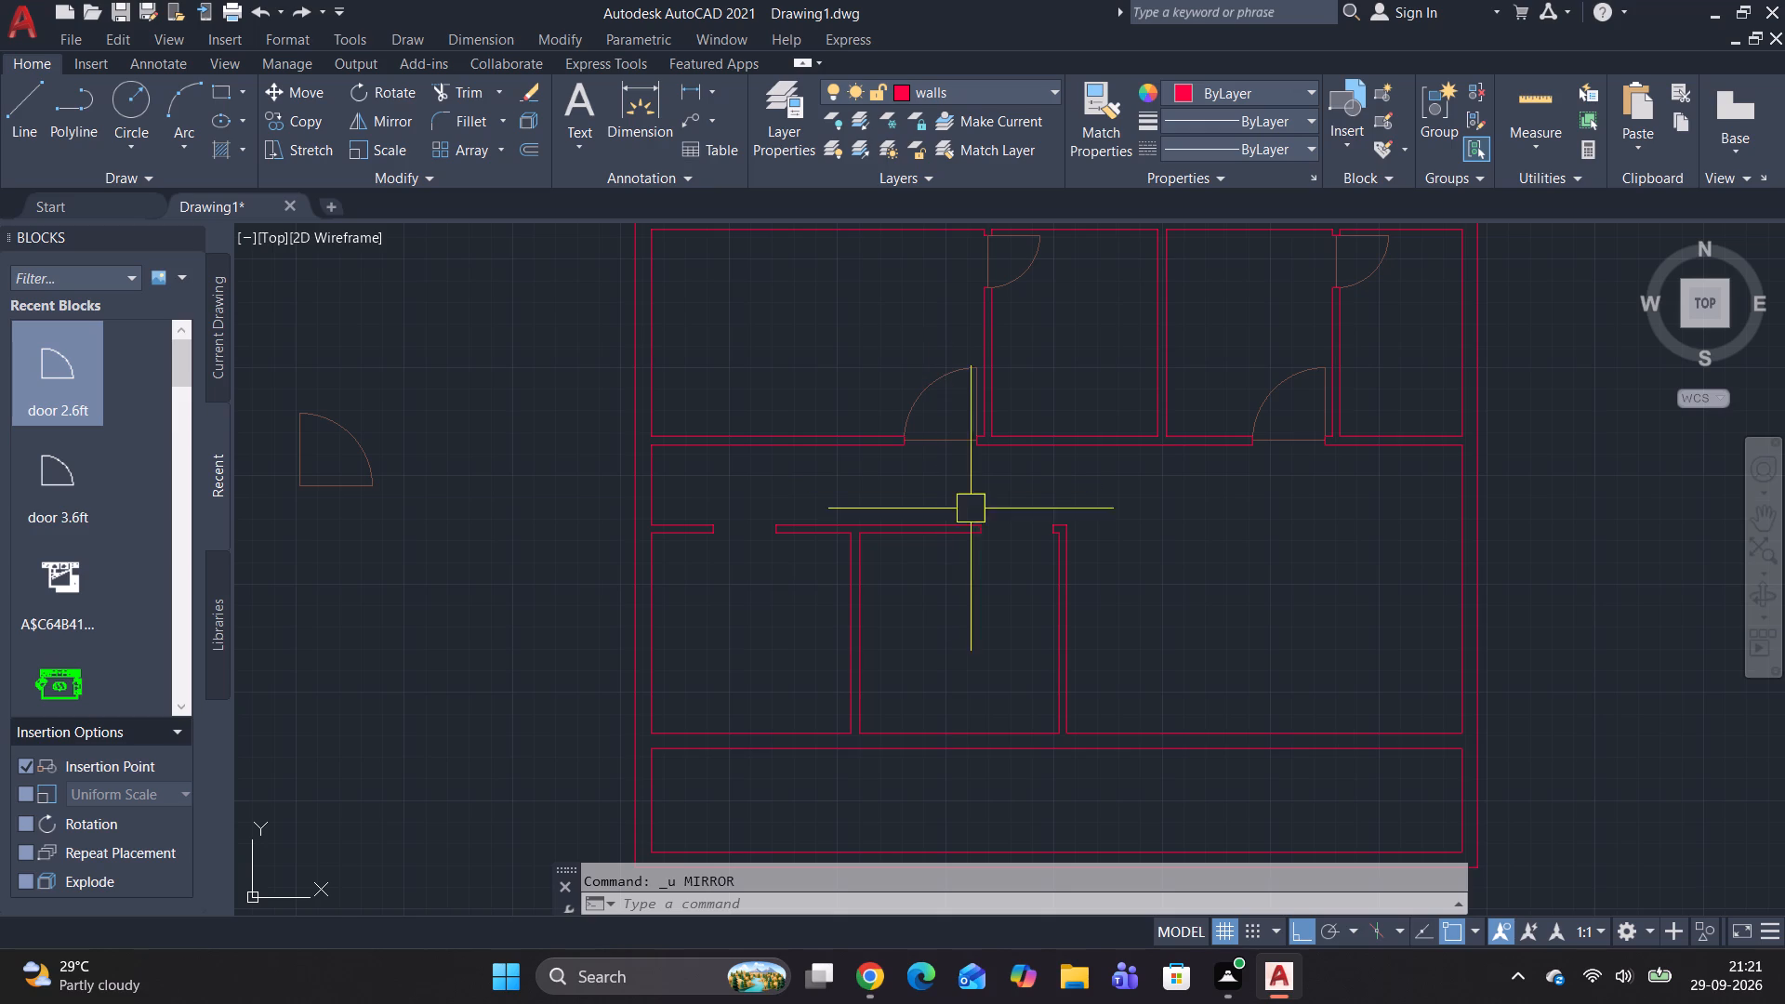
Mirror the first door in the upper rooms' bottom wall downward about a horizontal line at its opening, keeping the original.
click(952, 450)
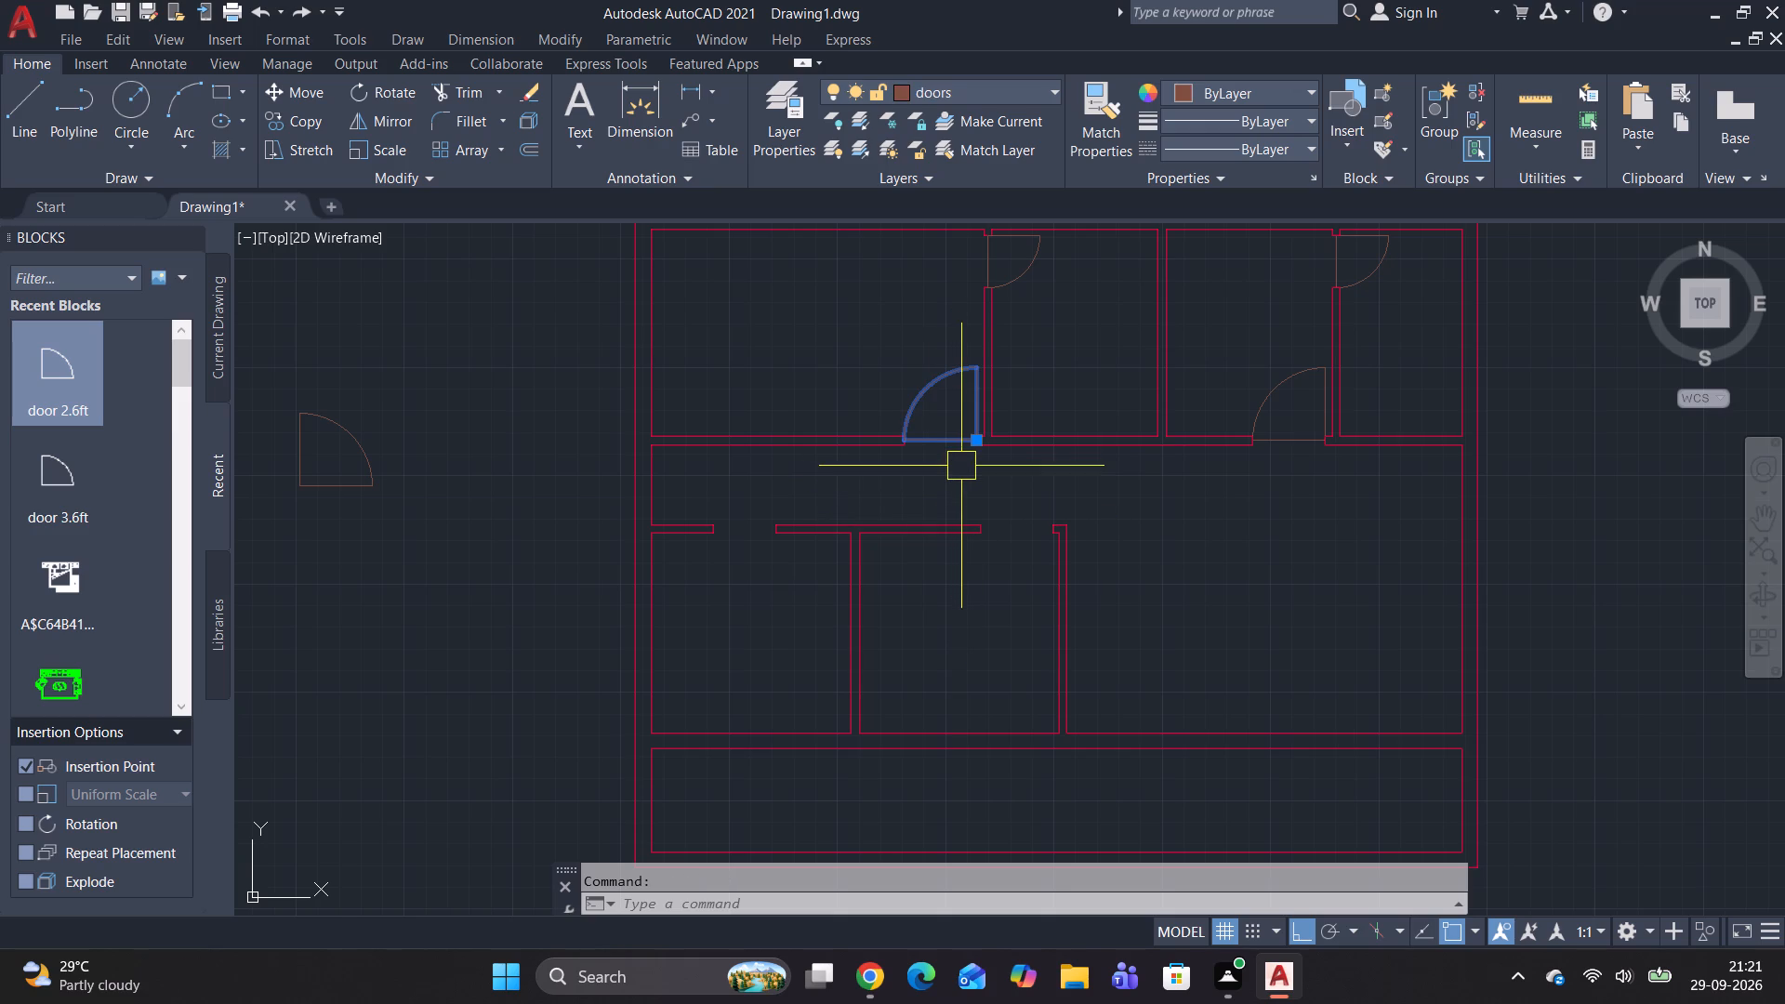
text(mi)
key(space)
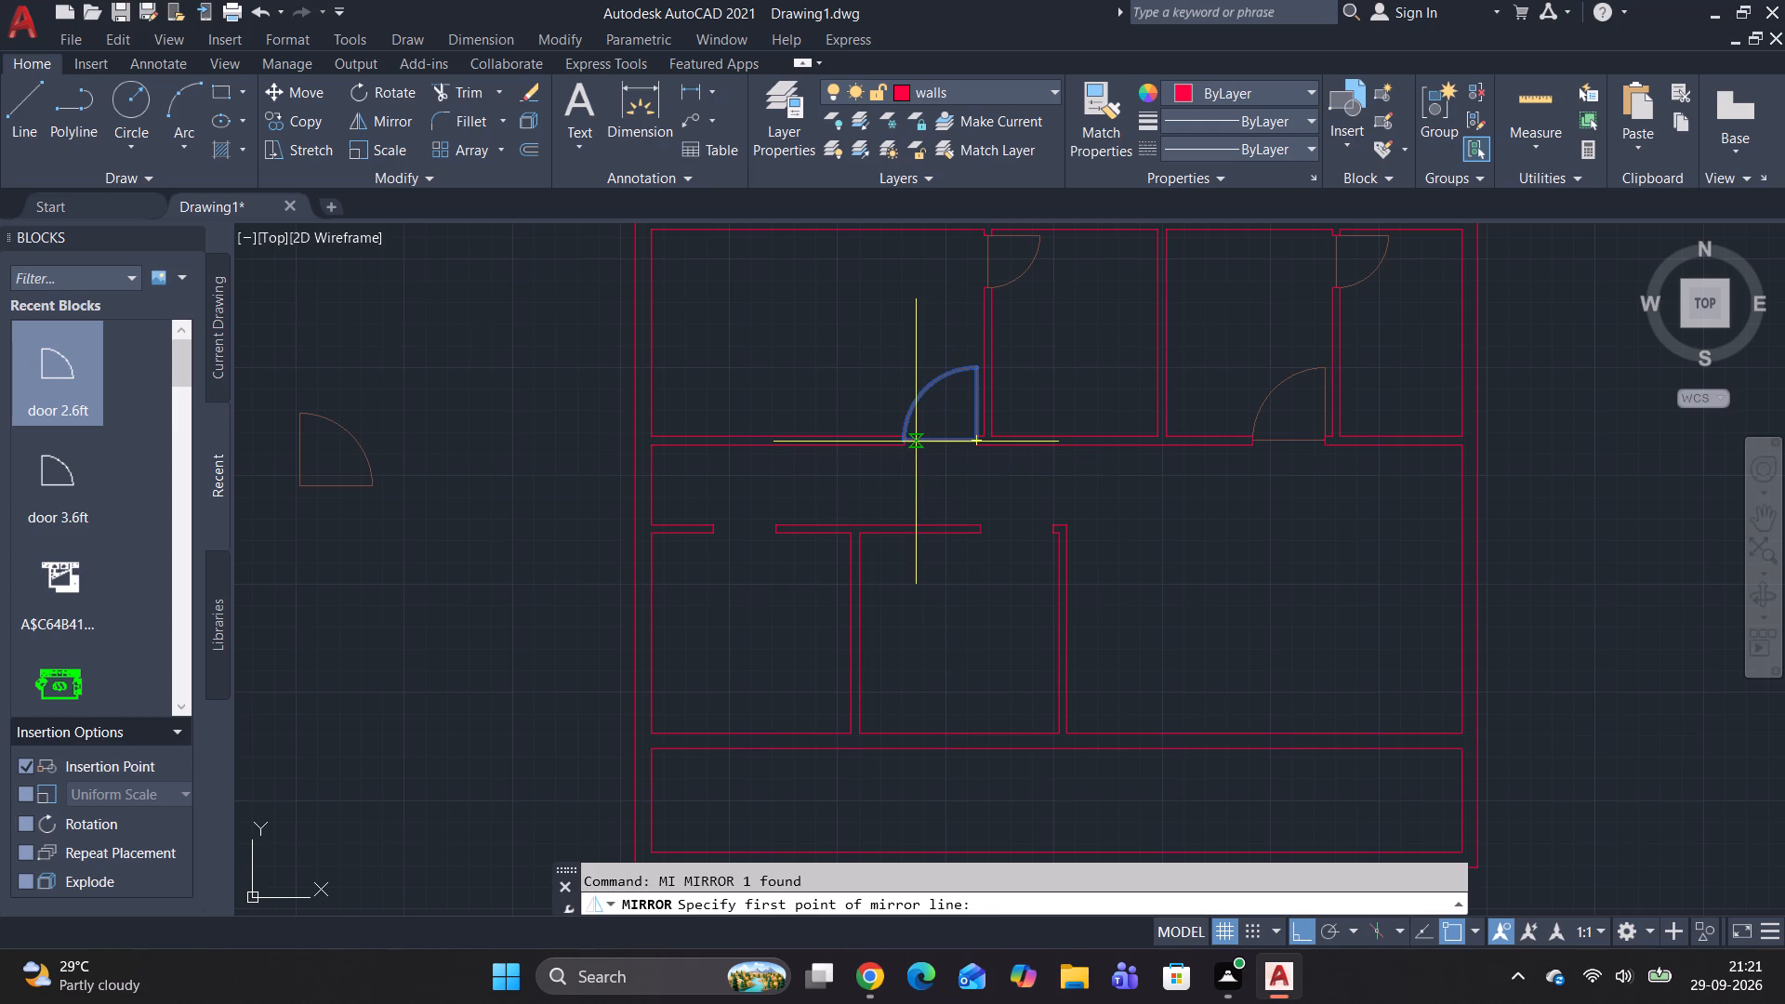
click(903, 439)
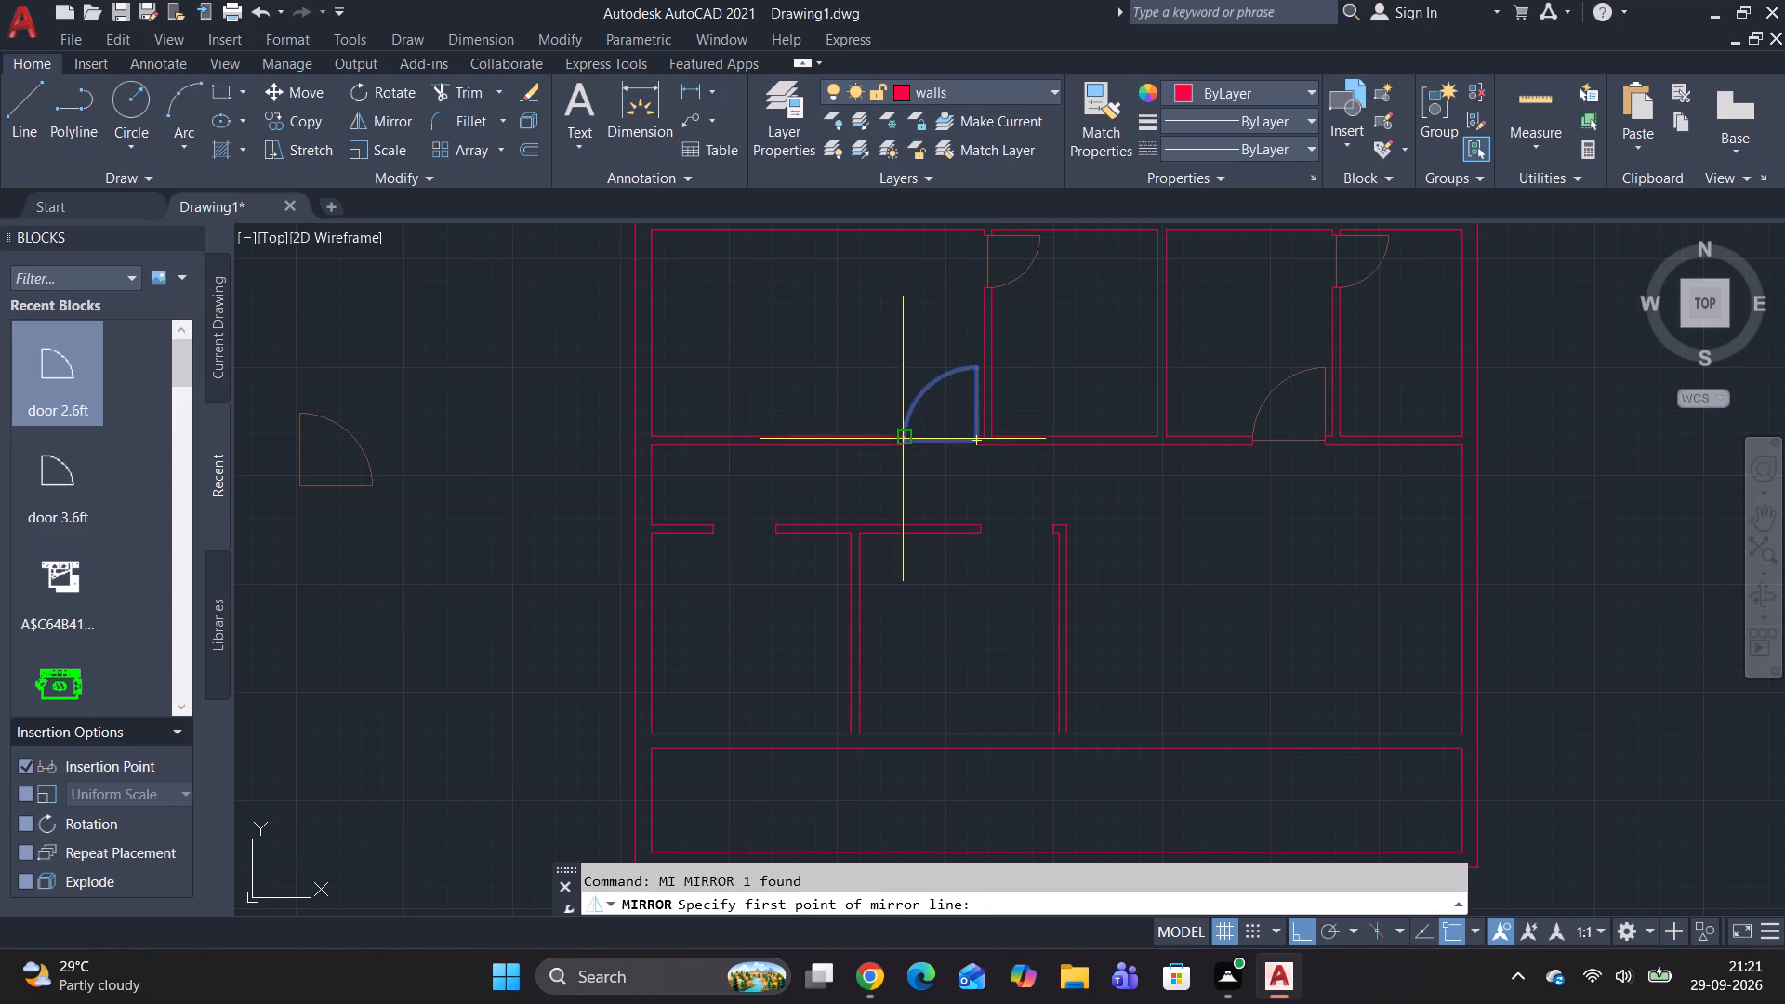
double_click(1047, 496)
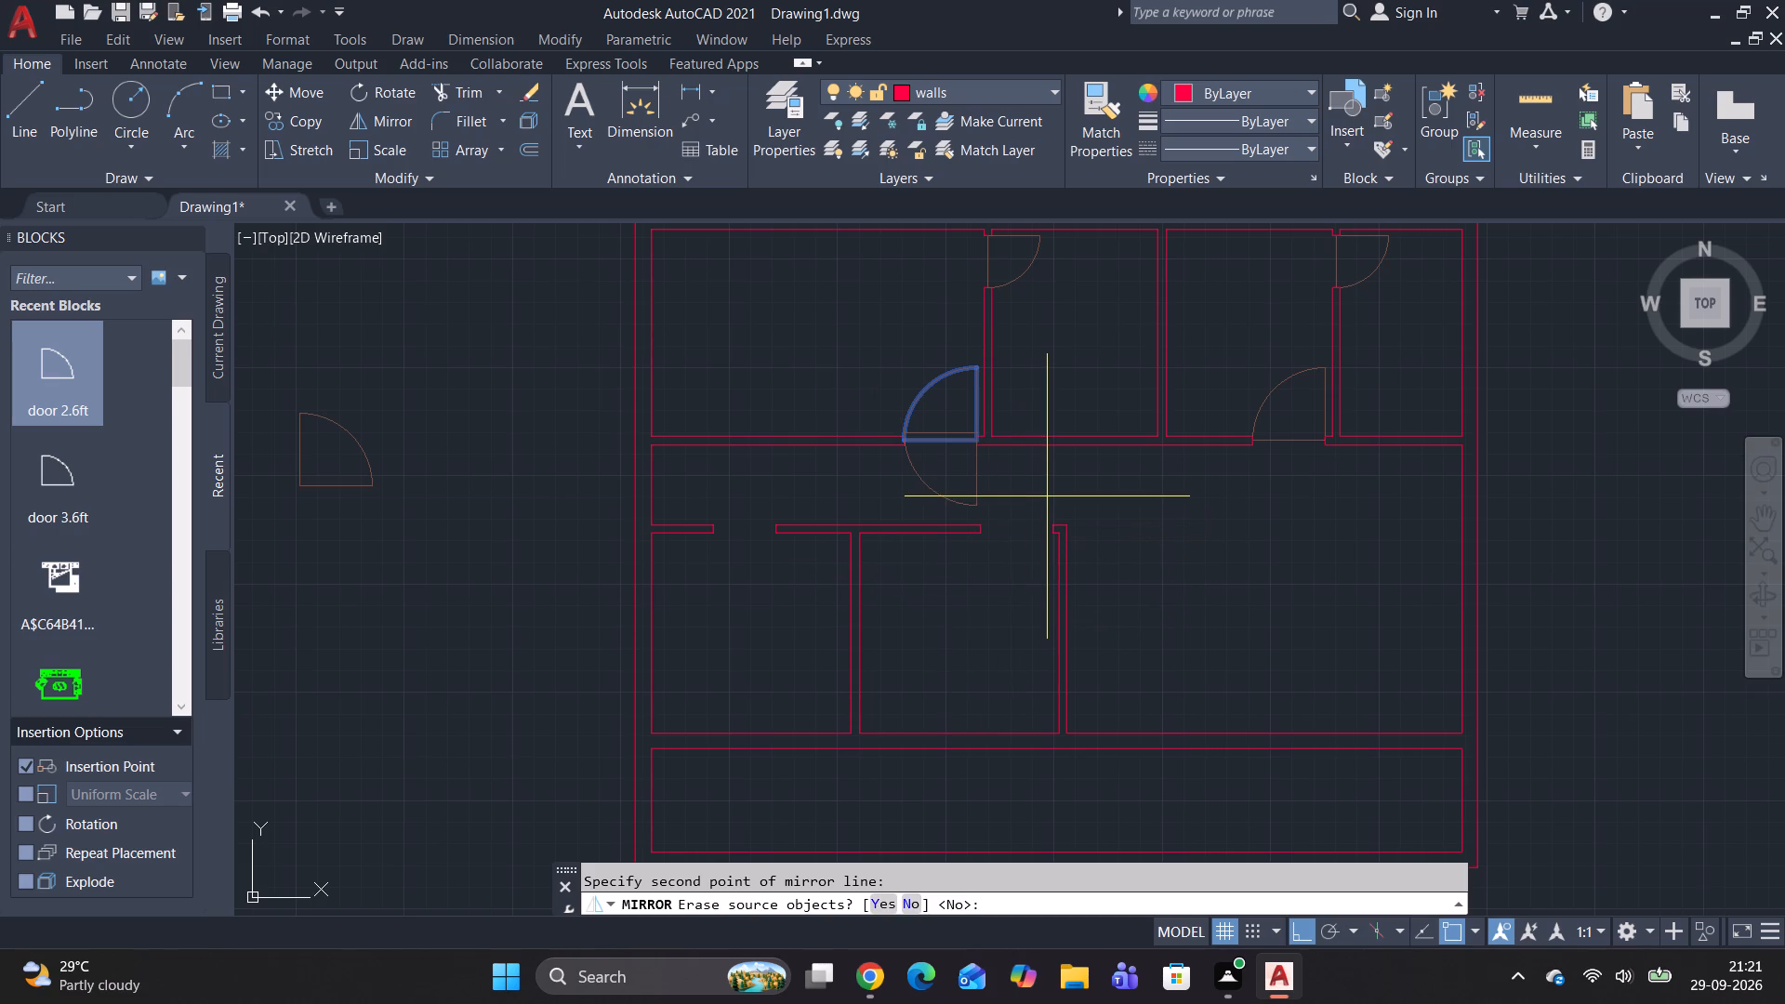
key(space)
Move the mirrored door down into the opening in the lower middle room's top wall, hinged at the right jamb's upper corner.
click(925, 496)
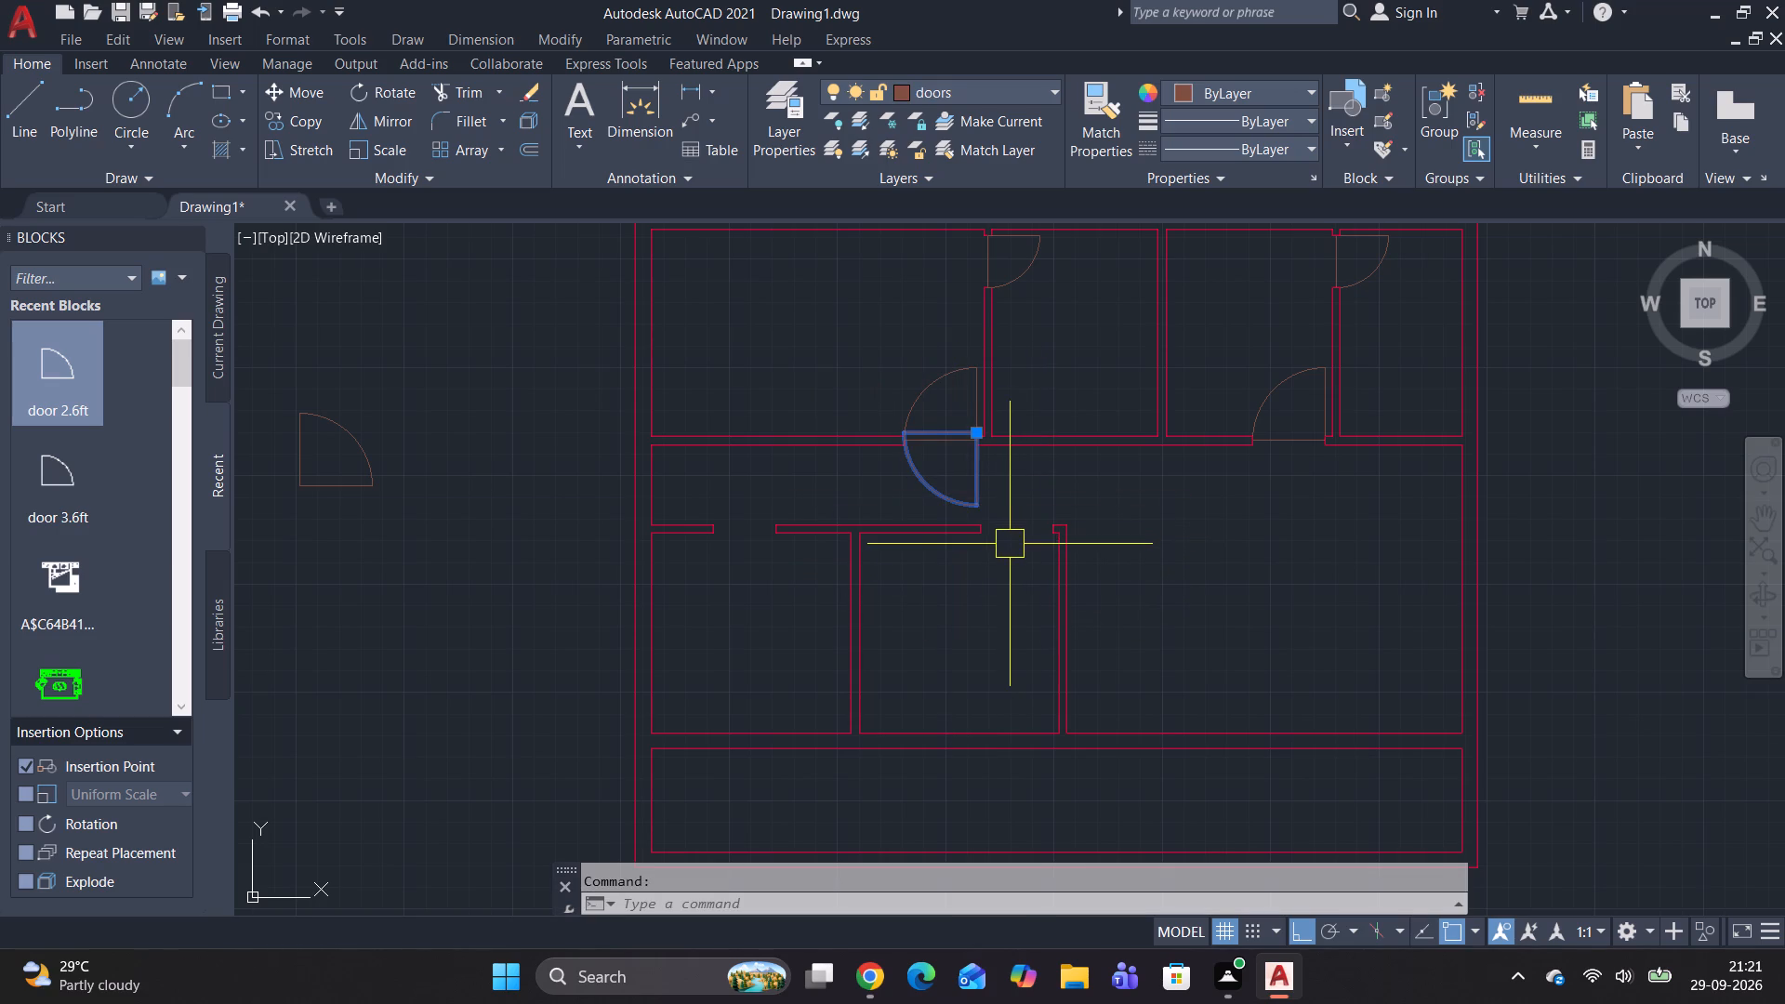
text(m)
key(space)
click(979, 432)
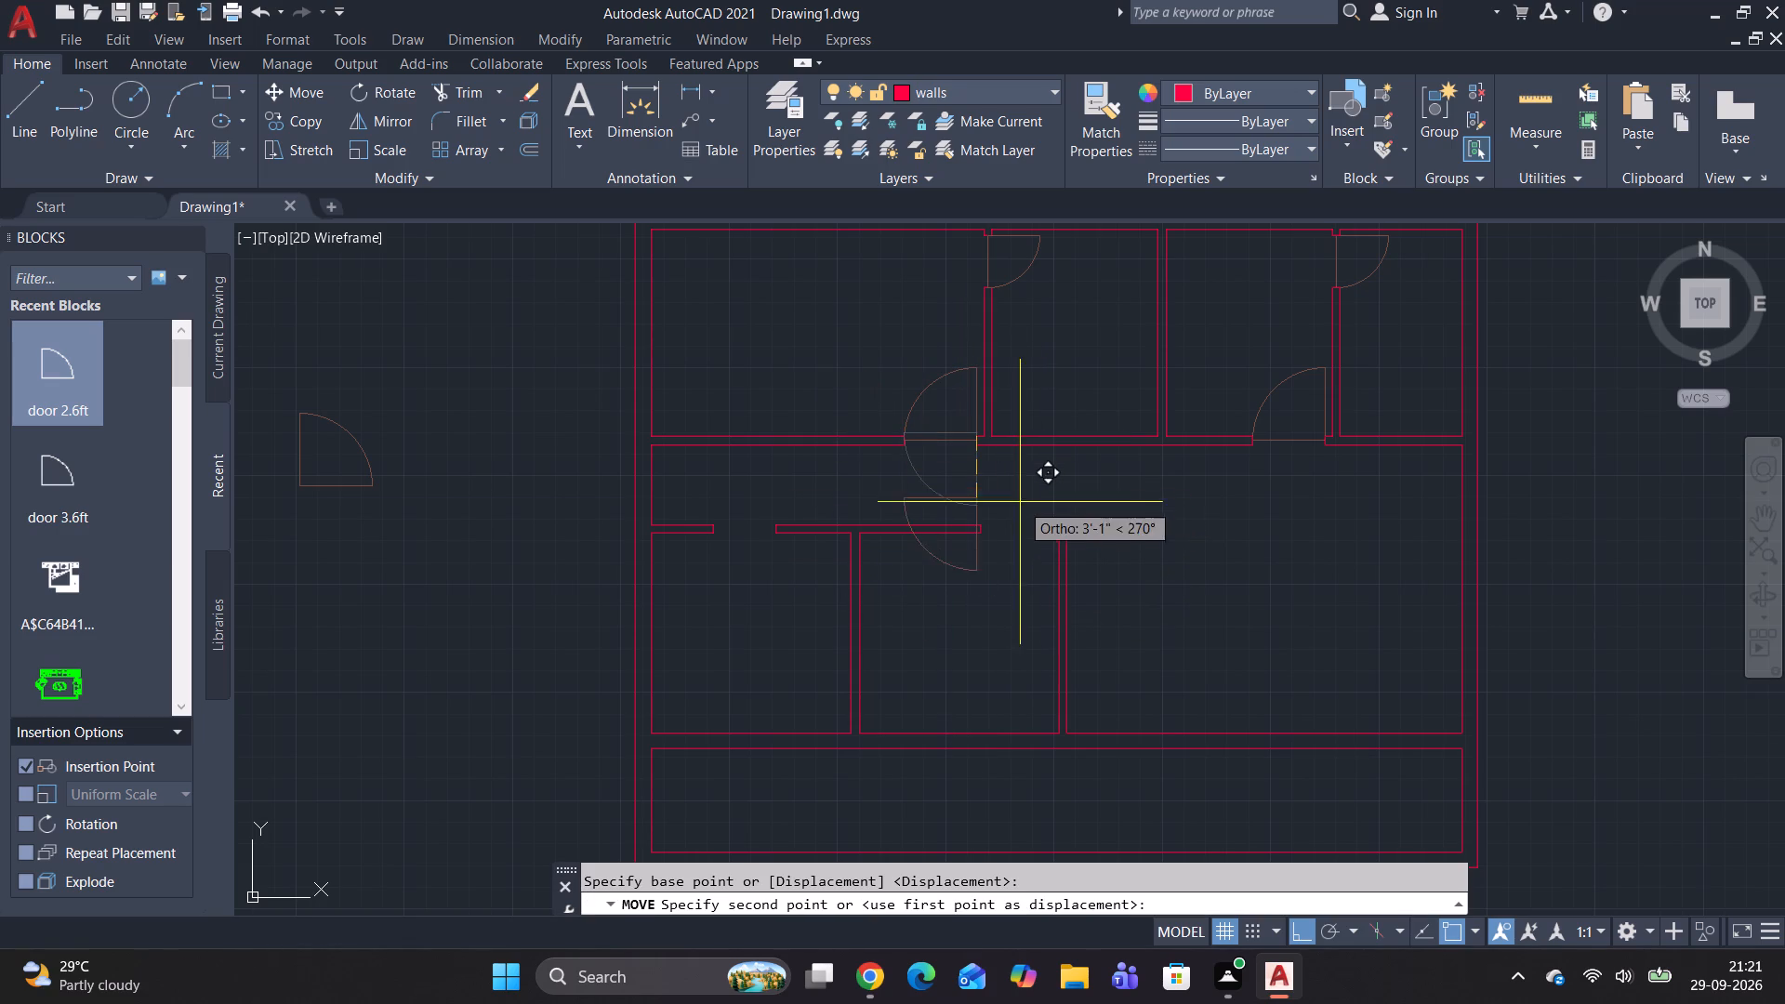
scroll(1027, 517, up, 3)
click(1131, 573)
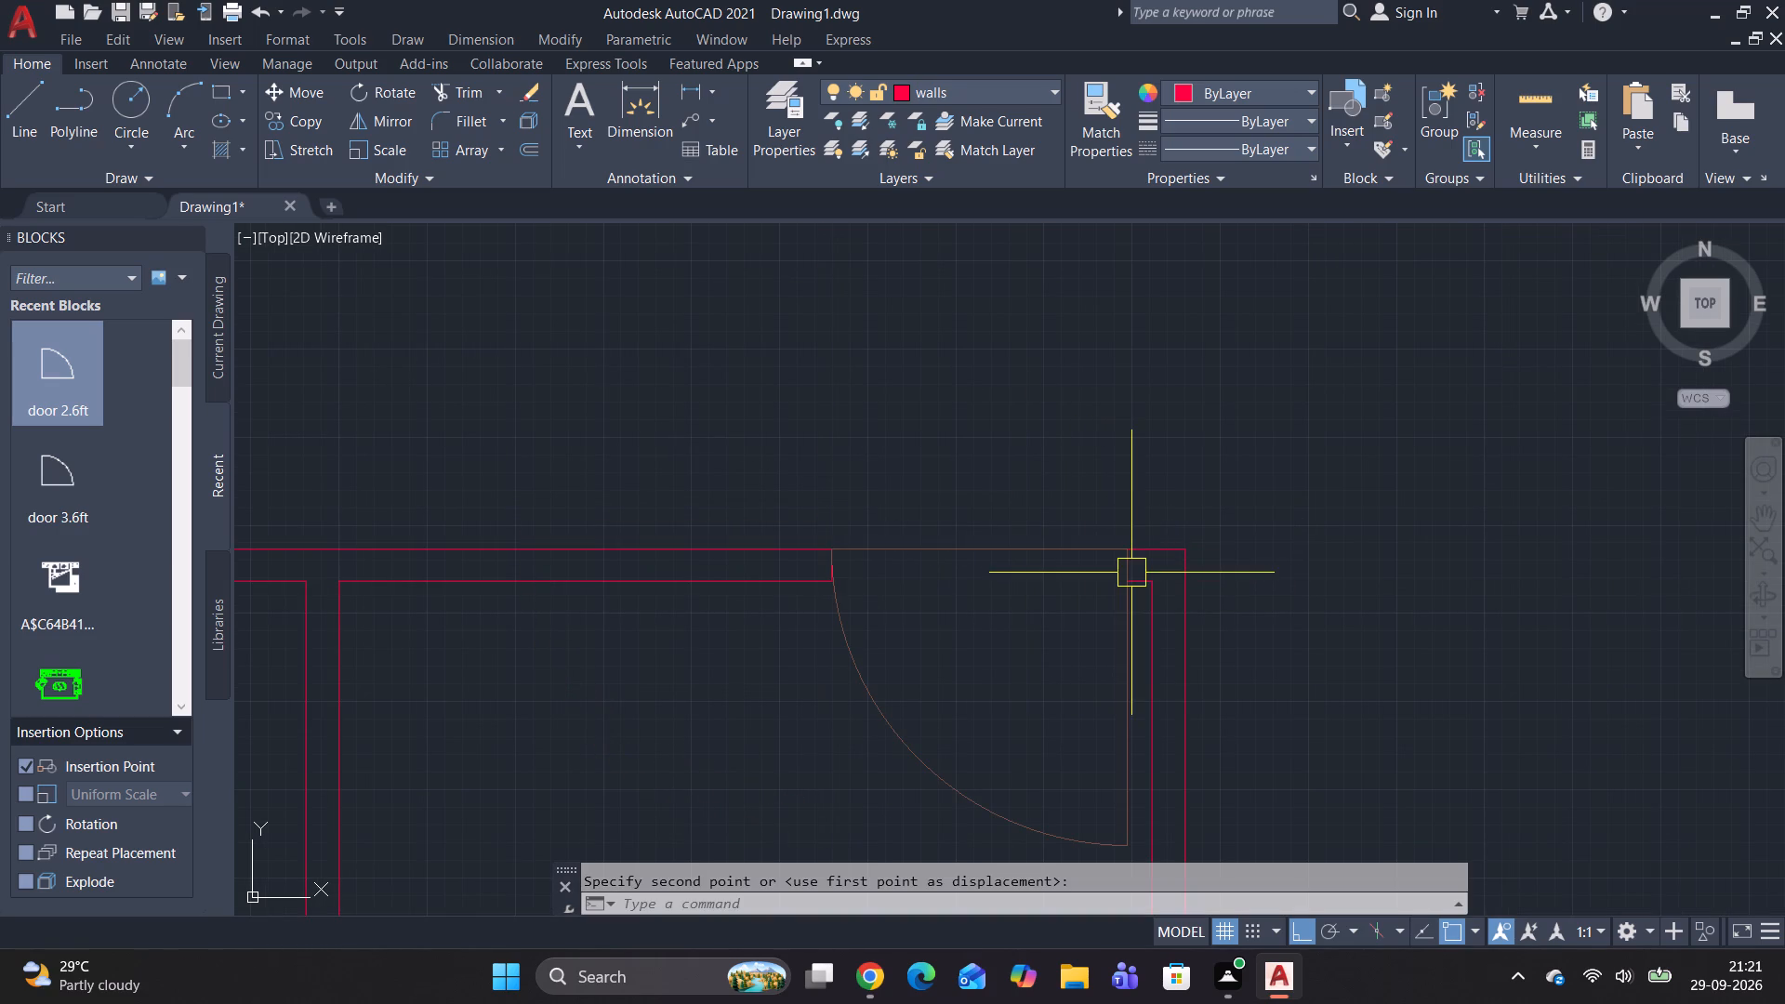
key(Escape)
key(Escape)
scroll(1016, 641, down, 1)
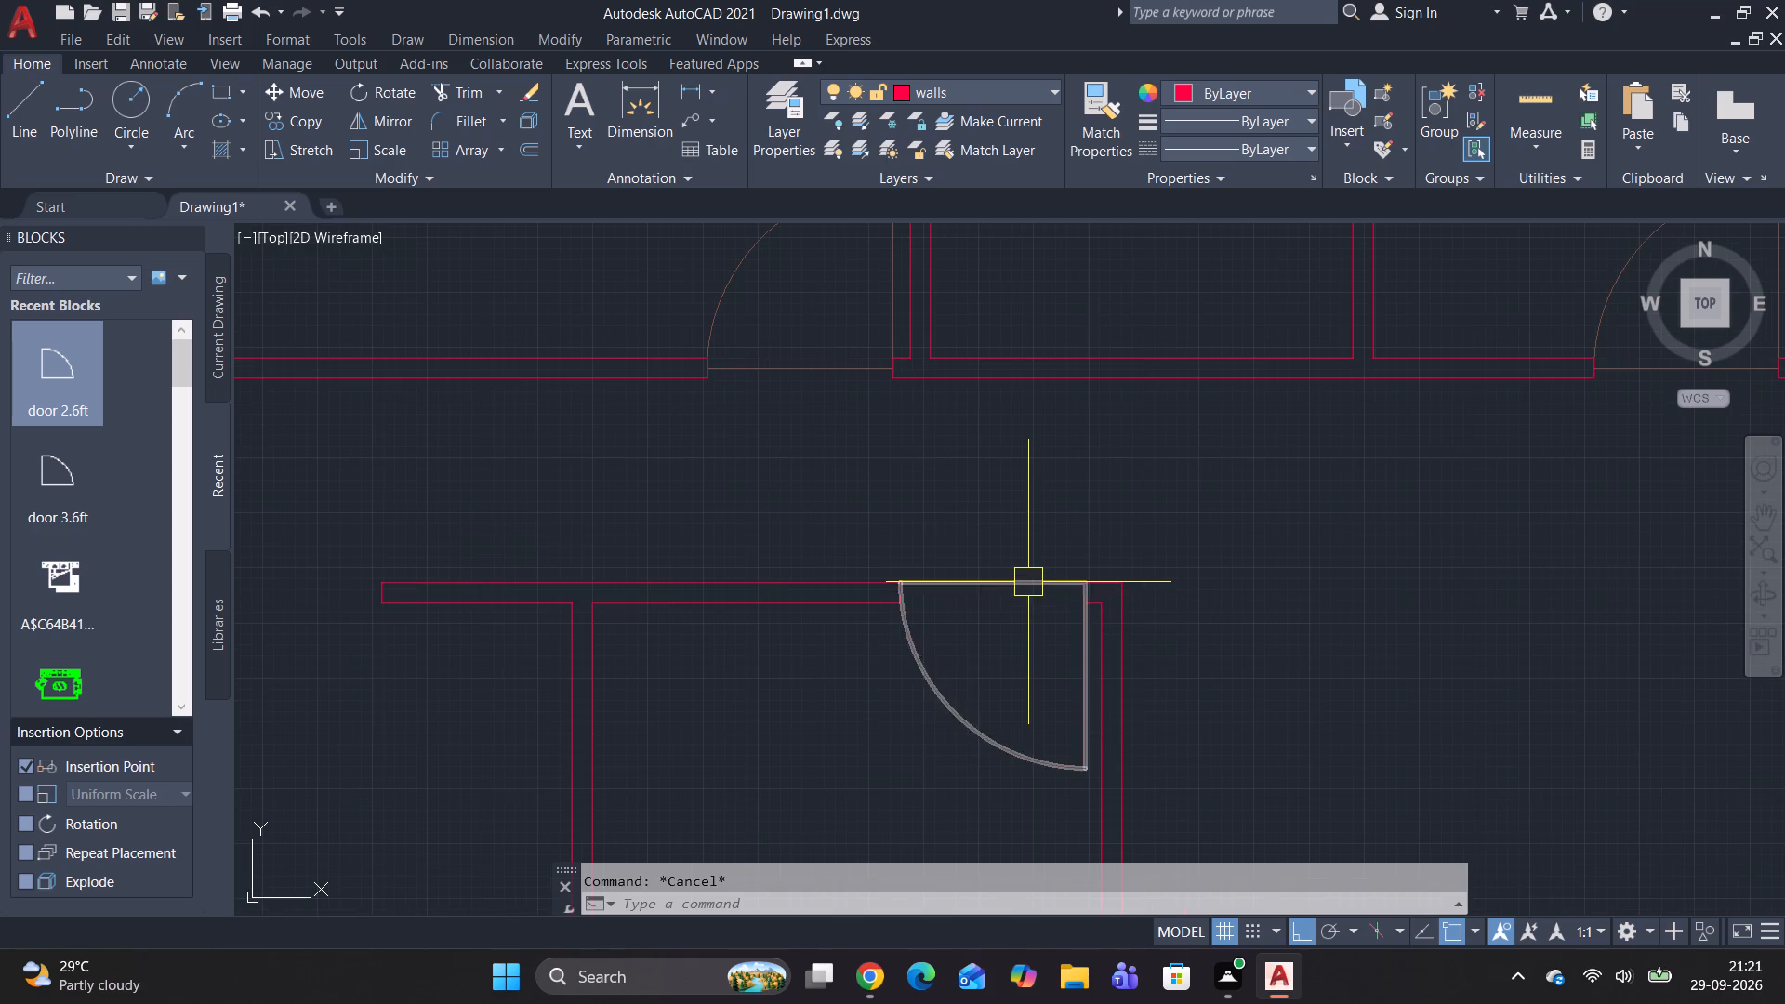
Move the lower middle room's door down to the midpoint of the right jamb, centring it in the wall thickness.
click(1028, 579)
text(m)
key(space)
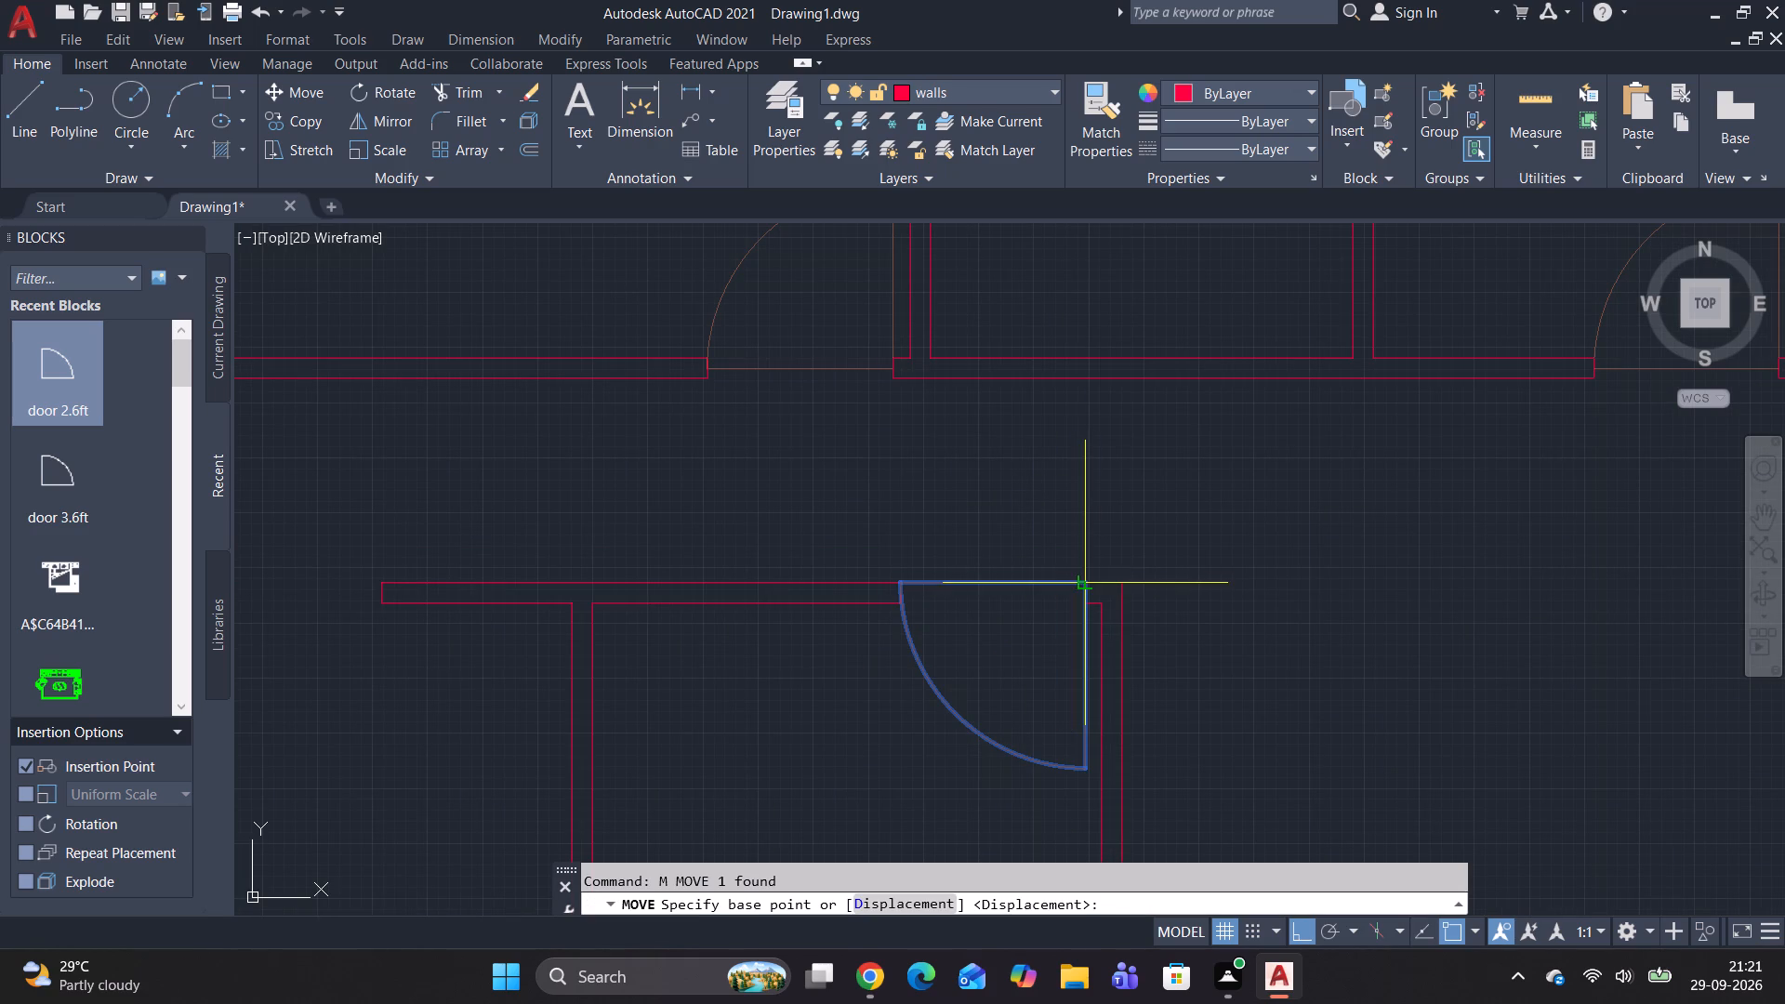
click(1091, 576)
scroll(1078, 598, up, 3)
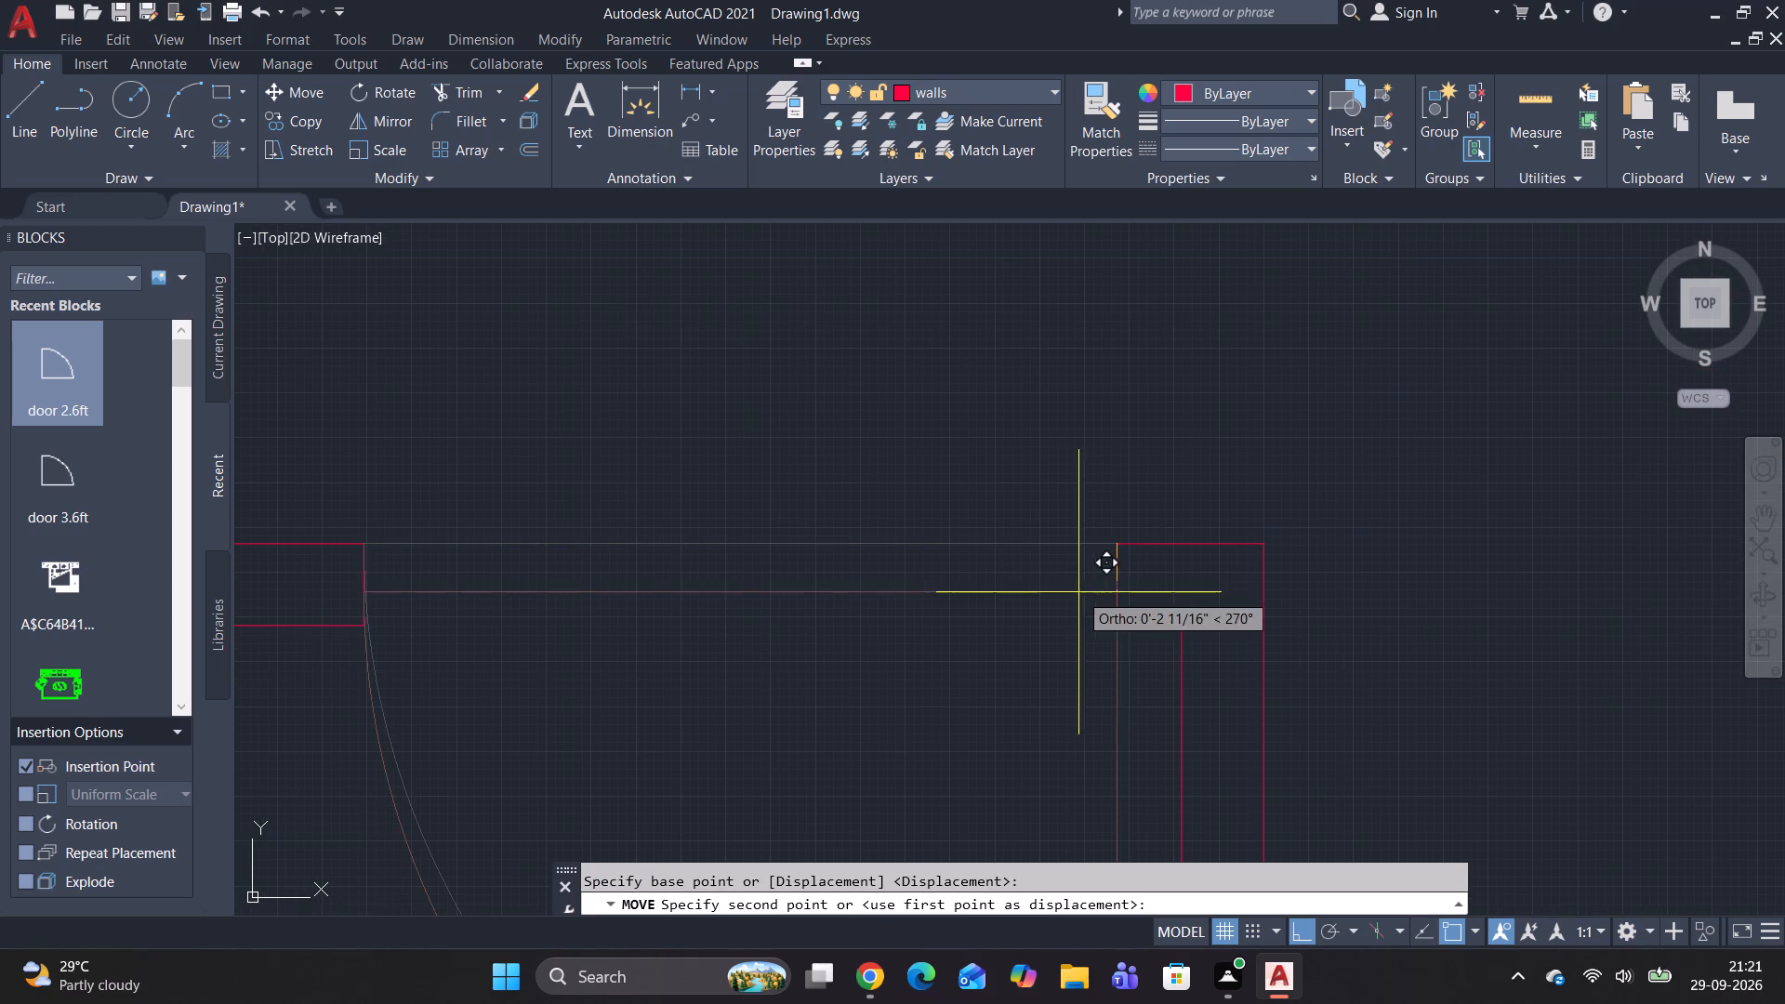
click(1108, 584)
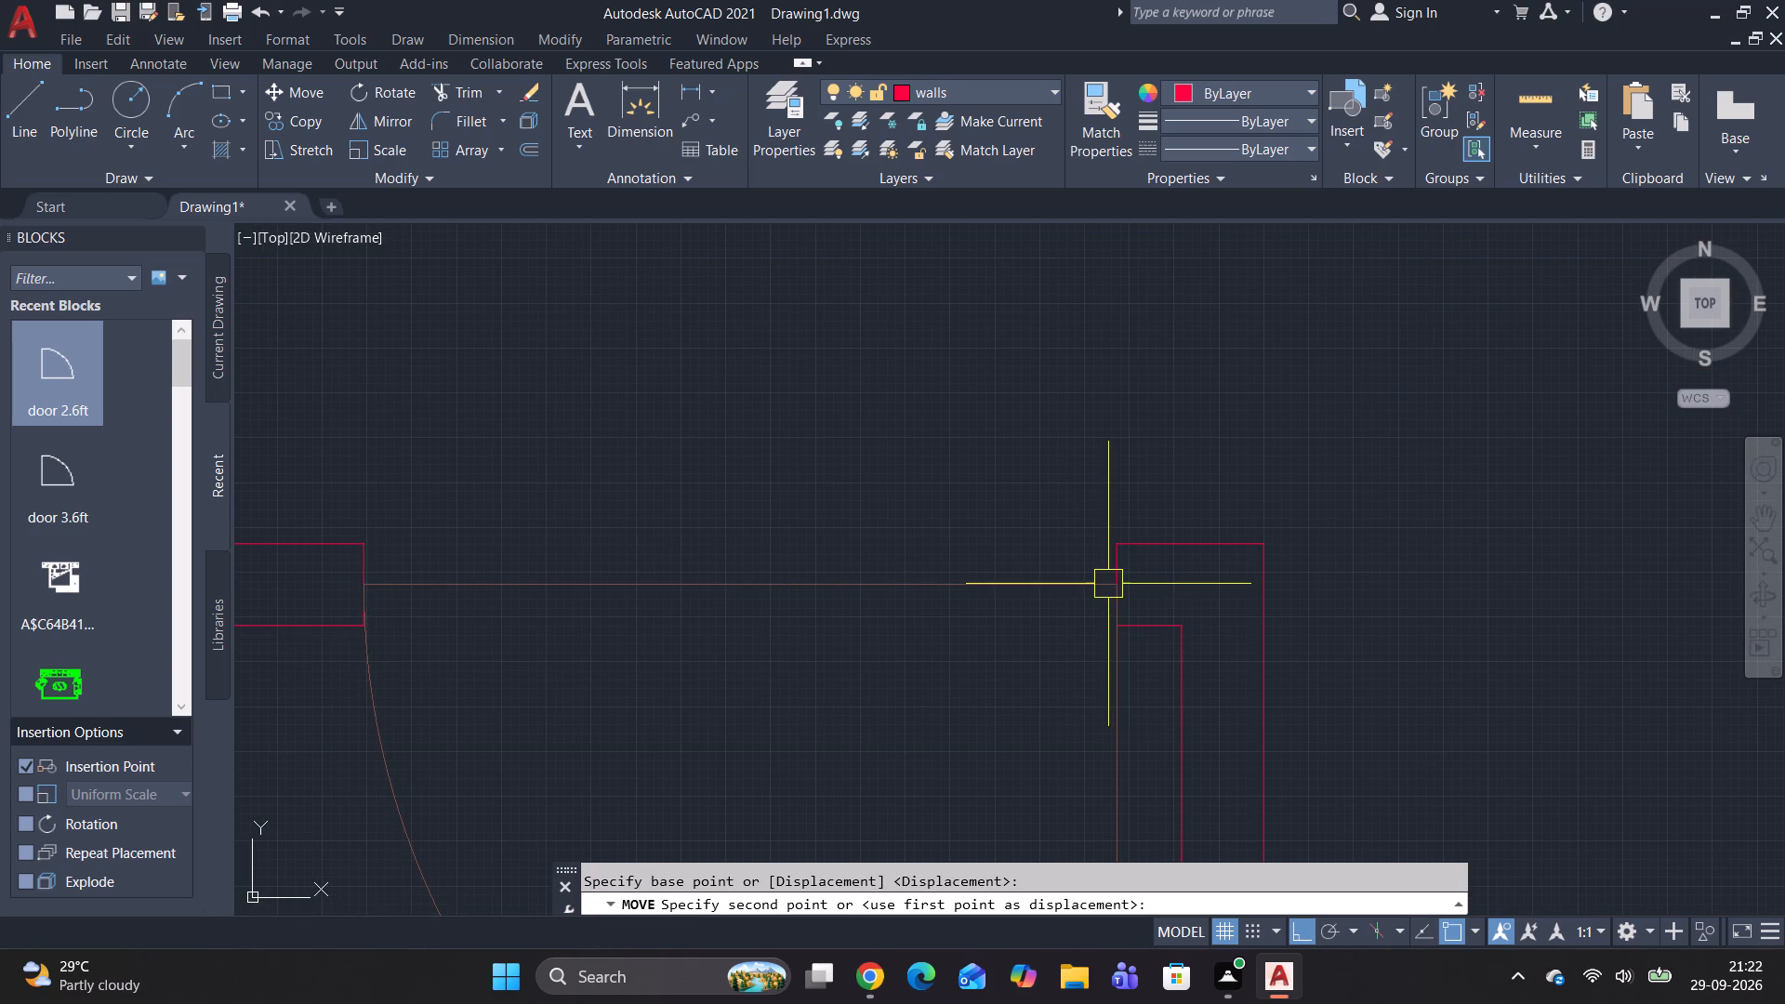
Examine the floor plan's placed doors, remaining wall opening and outer walls, ending at the upper-left corner.
scroll(1051, 586, down, 3)
scroll(894, 601, up, 2)
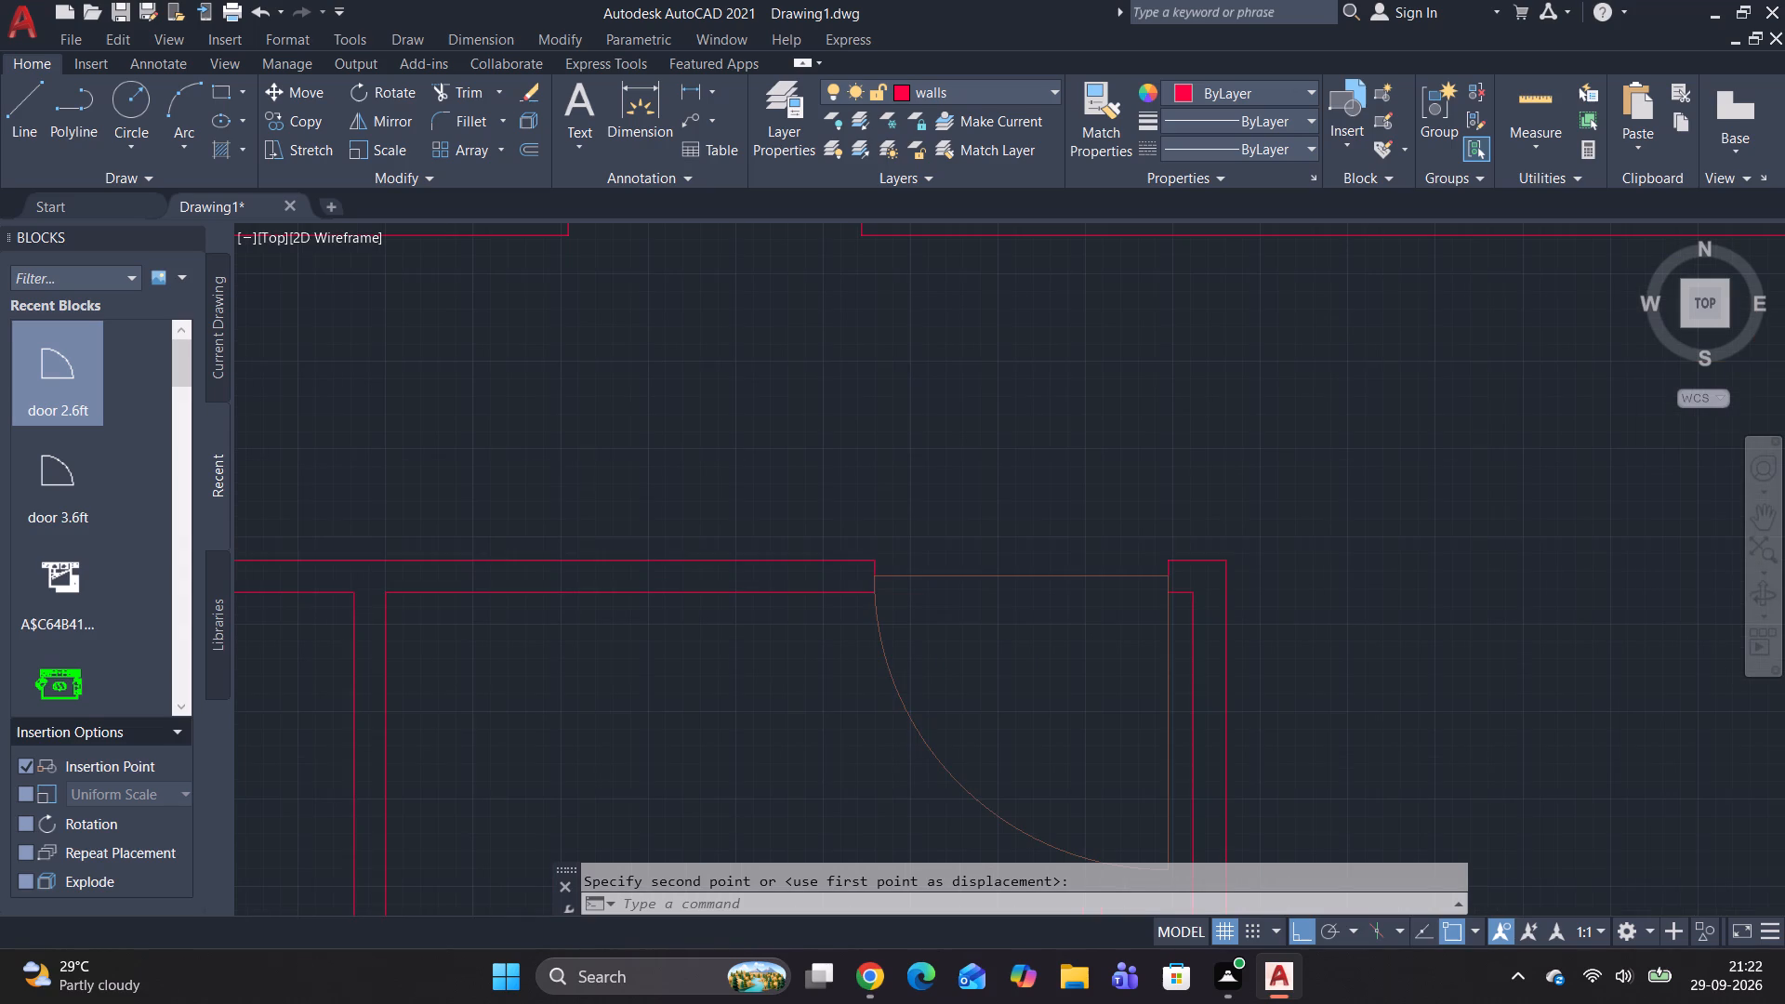
scroll(1196, 574, down, 6)
scroll(1330, 647, up, 2)
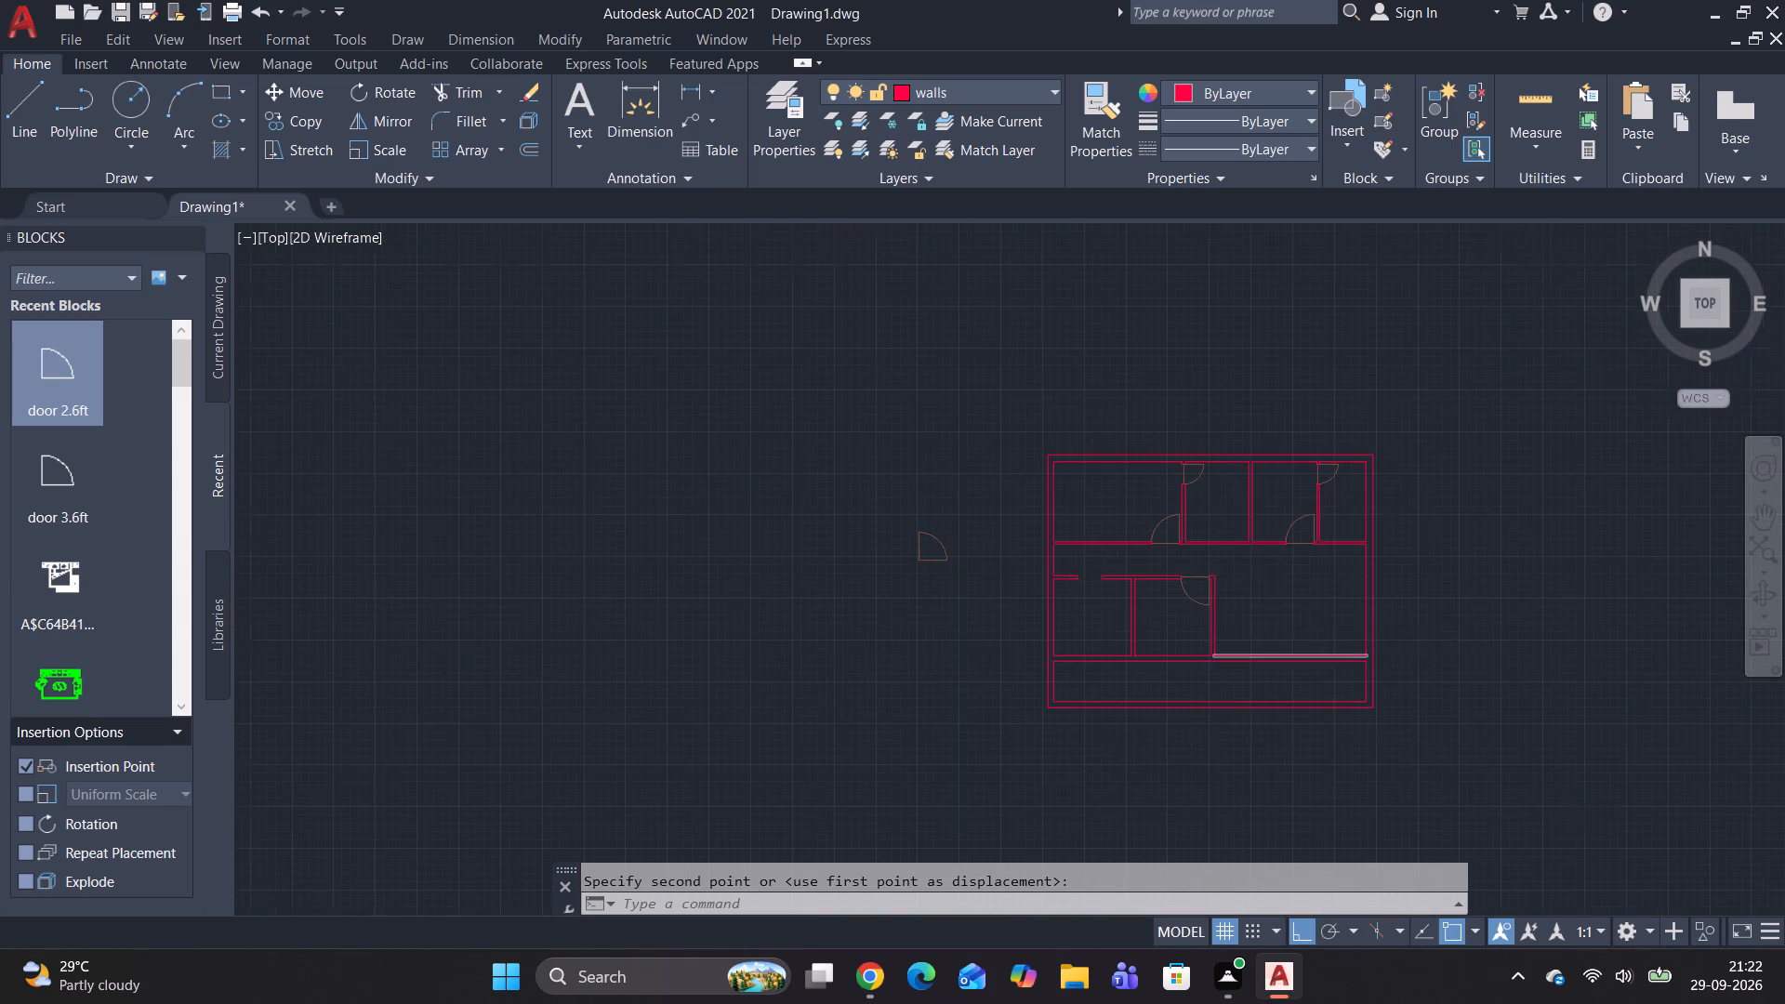
middle_drag(1253, 615, 1091, 708)
scroll(906, 614, down, 1)
middle_drag(905, 616, 921, 588)
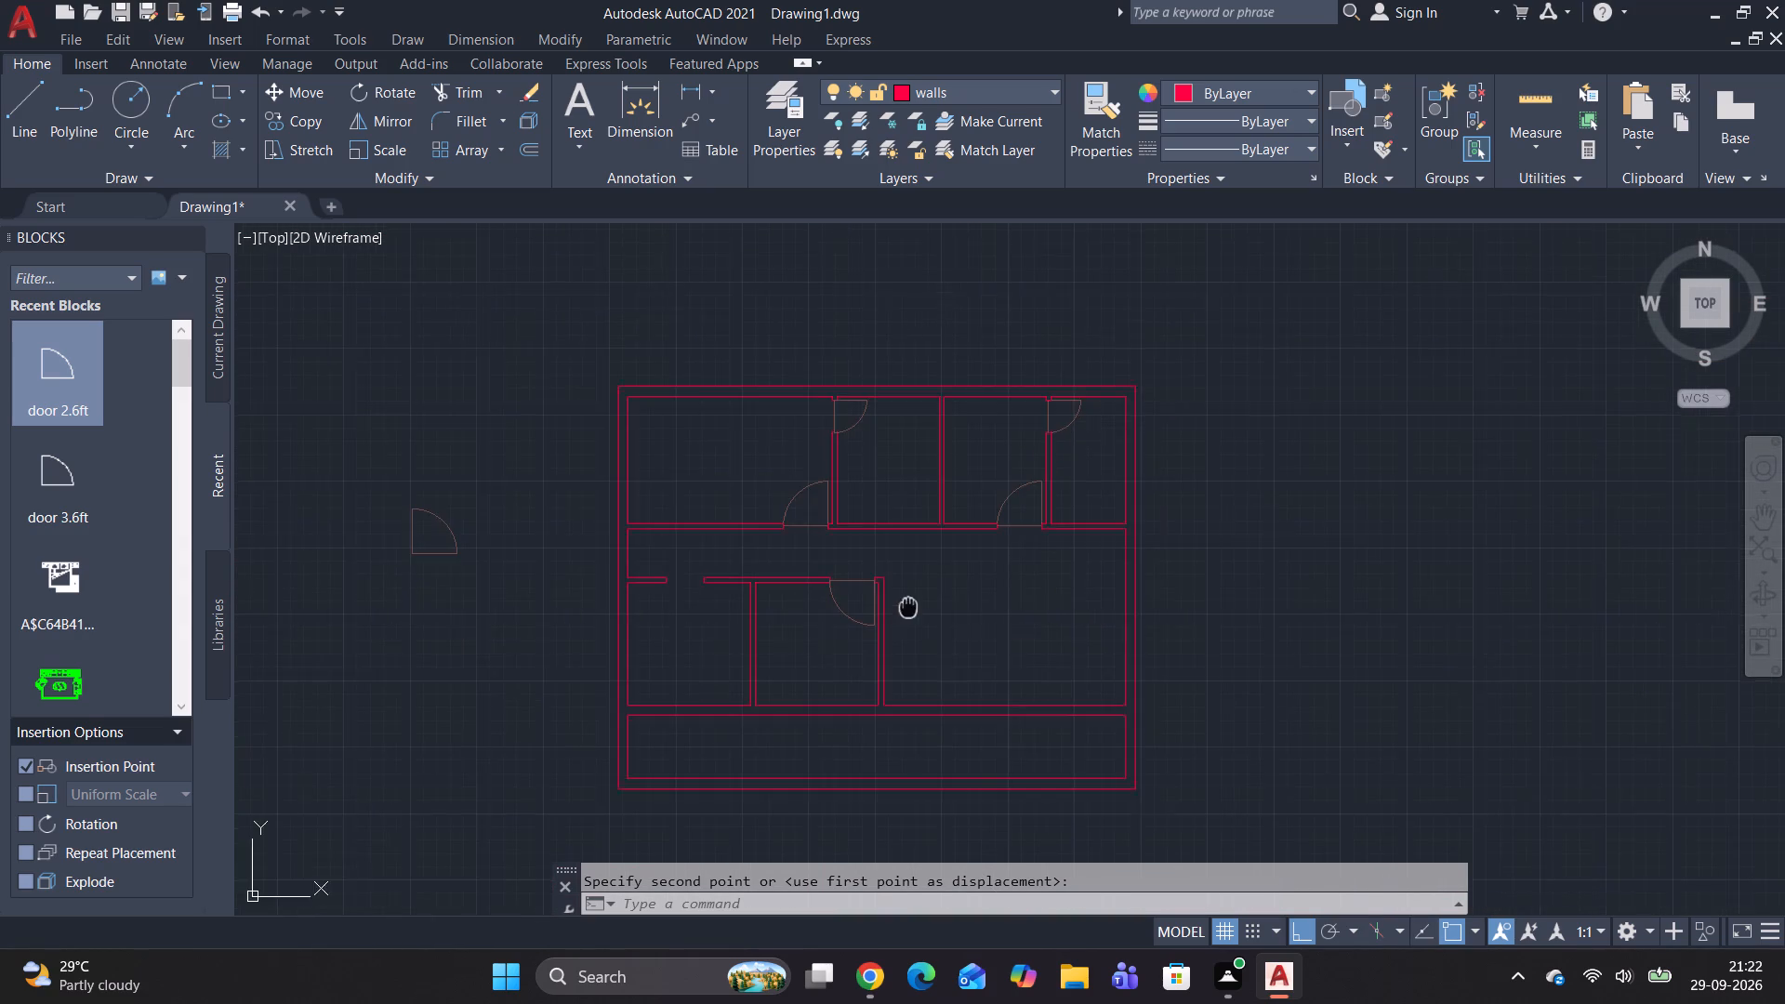
middle_drag(921, 588, 1023, 434)
scroll(1023, 434, up, 1)
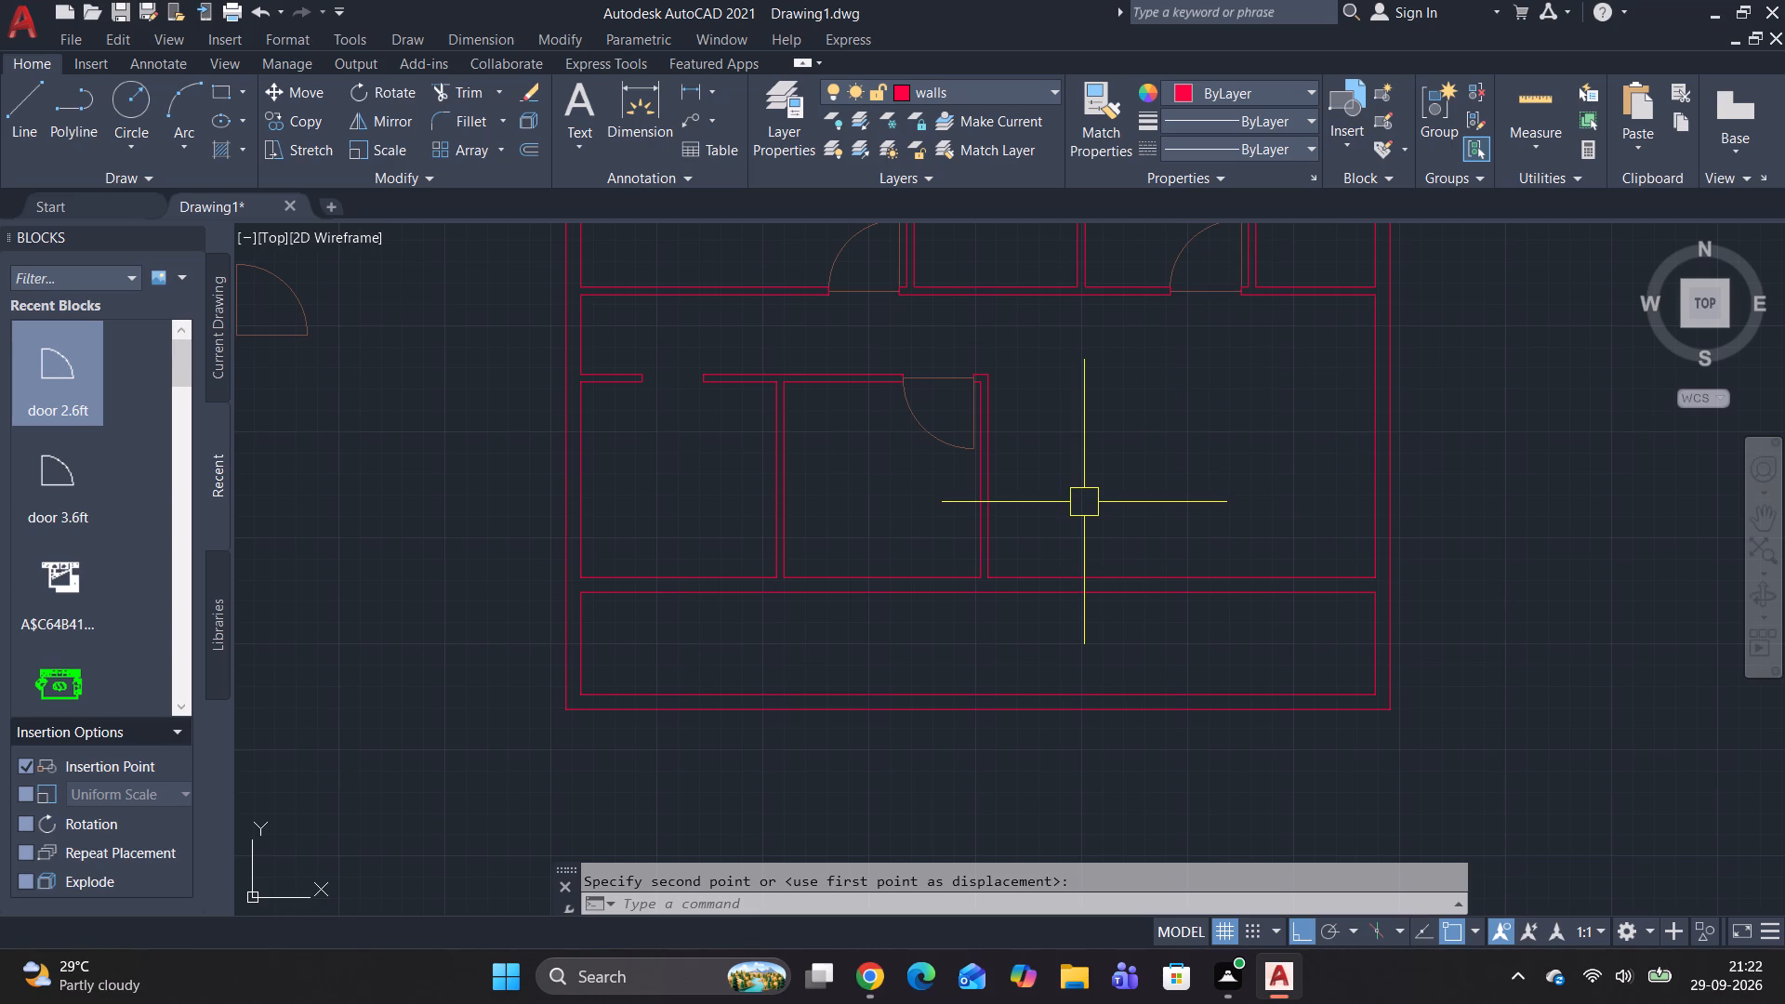
middle_drag(1182, 575, 985, 461)
middle_drag(985, 461, 959, 509)
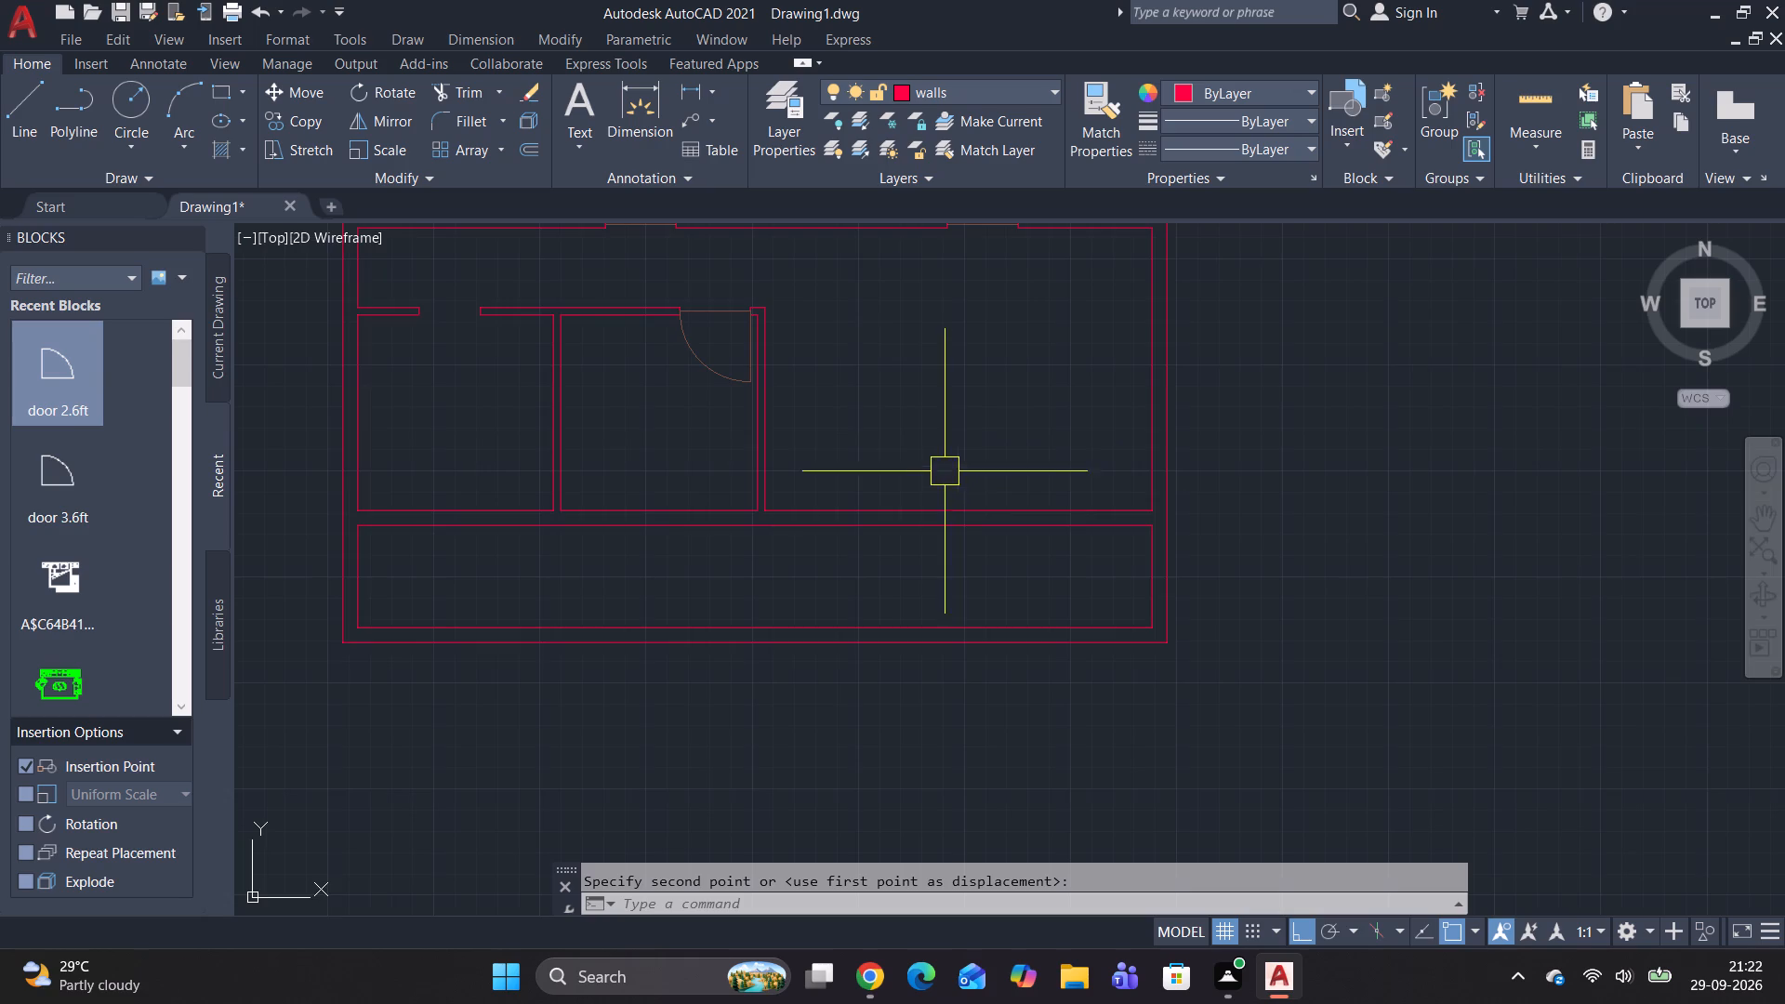
middle_drag(883, 469, 1431, 543)
scroll(880, 503, down, 2)
middle_drag(1092, 421, 1090, 550)
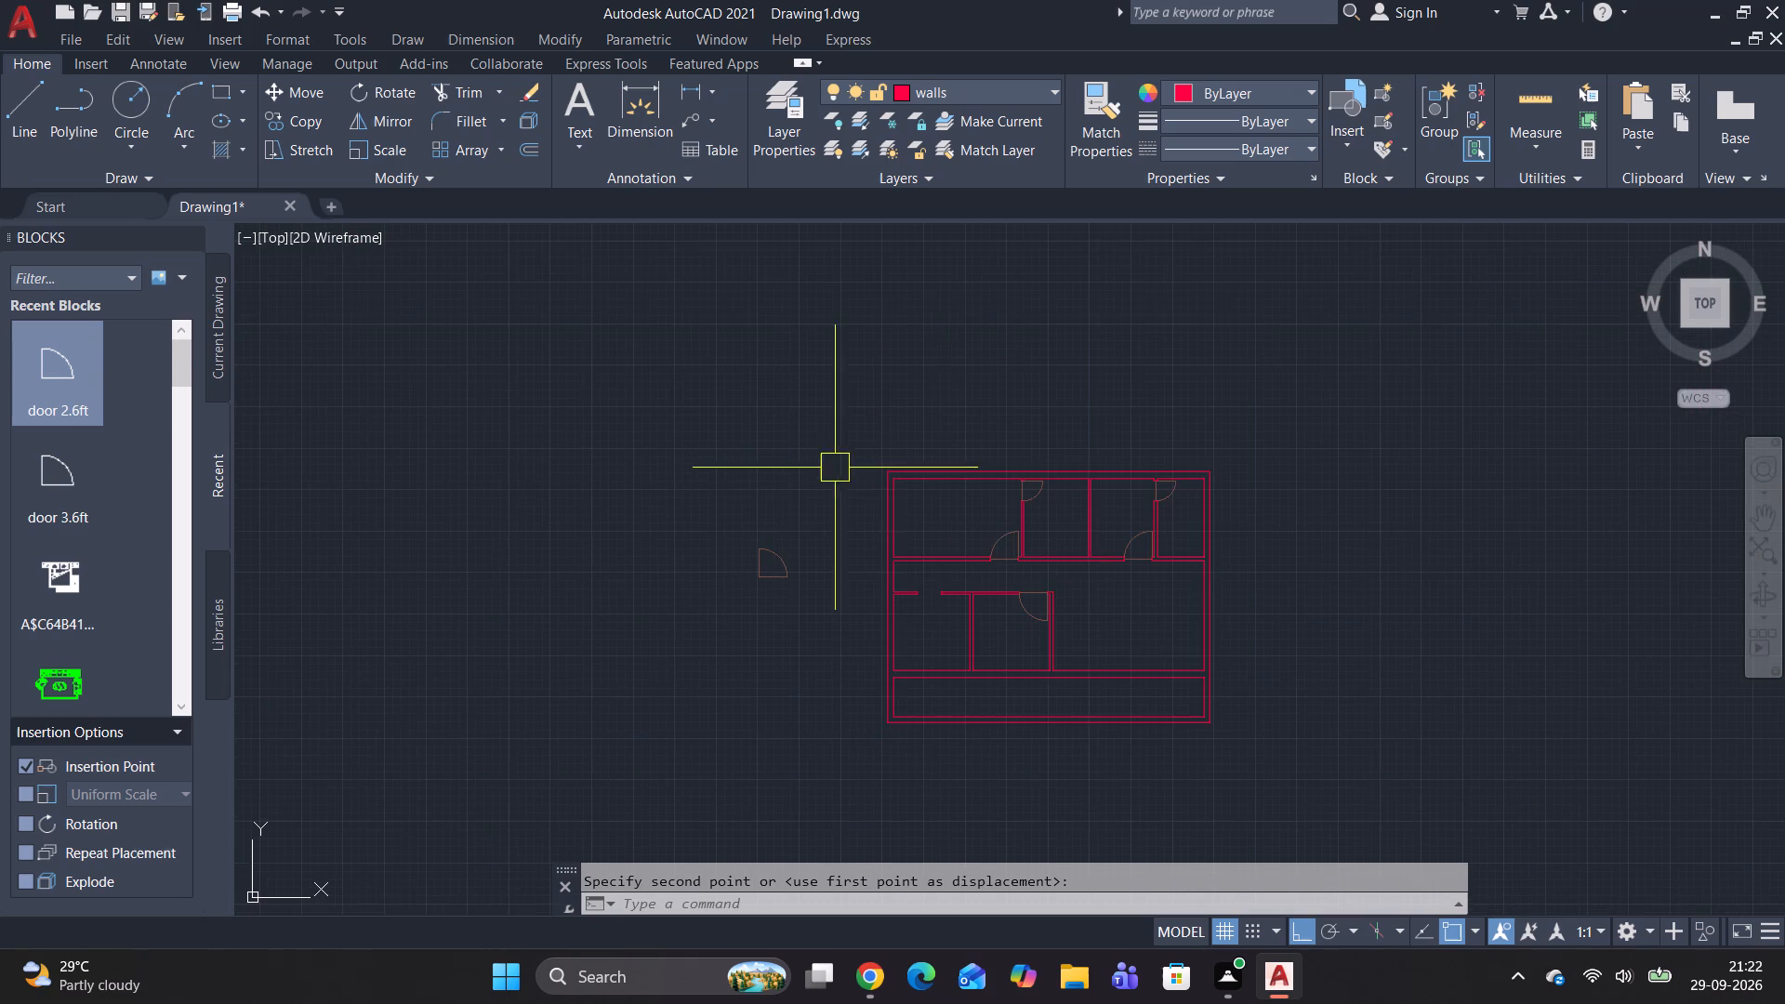
scroll(875, 491, up, 4)
middle_drag(932, 467, 837, 485)
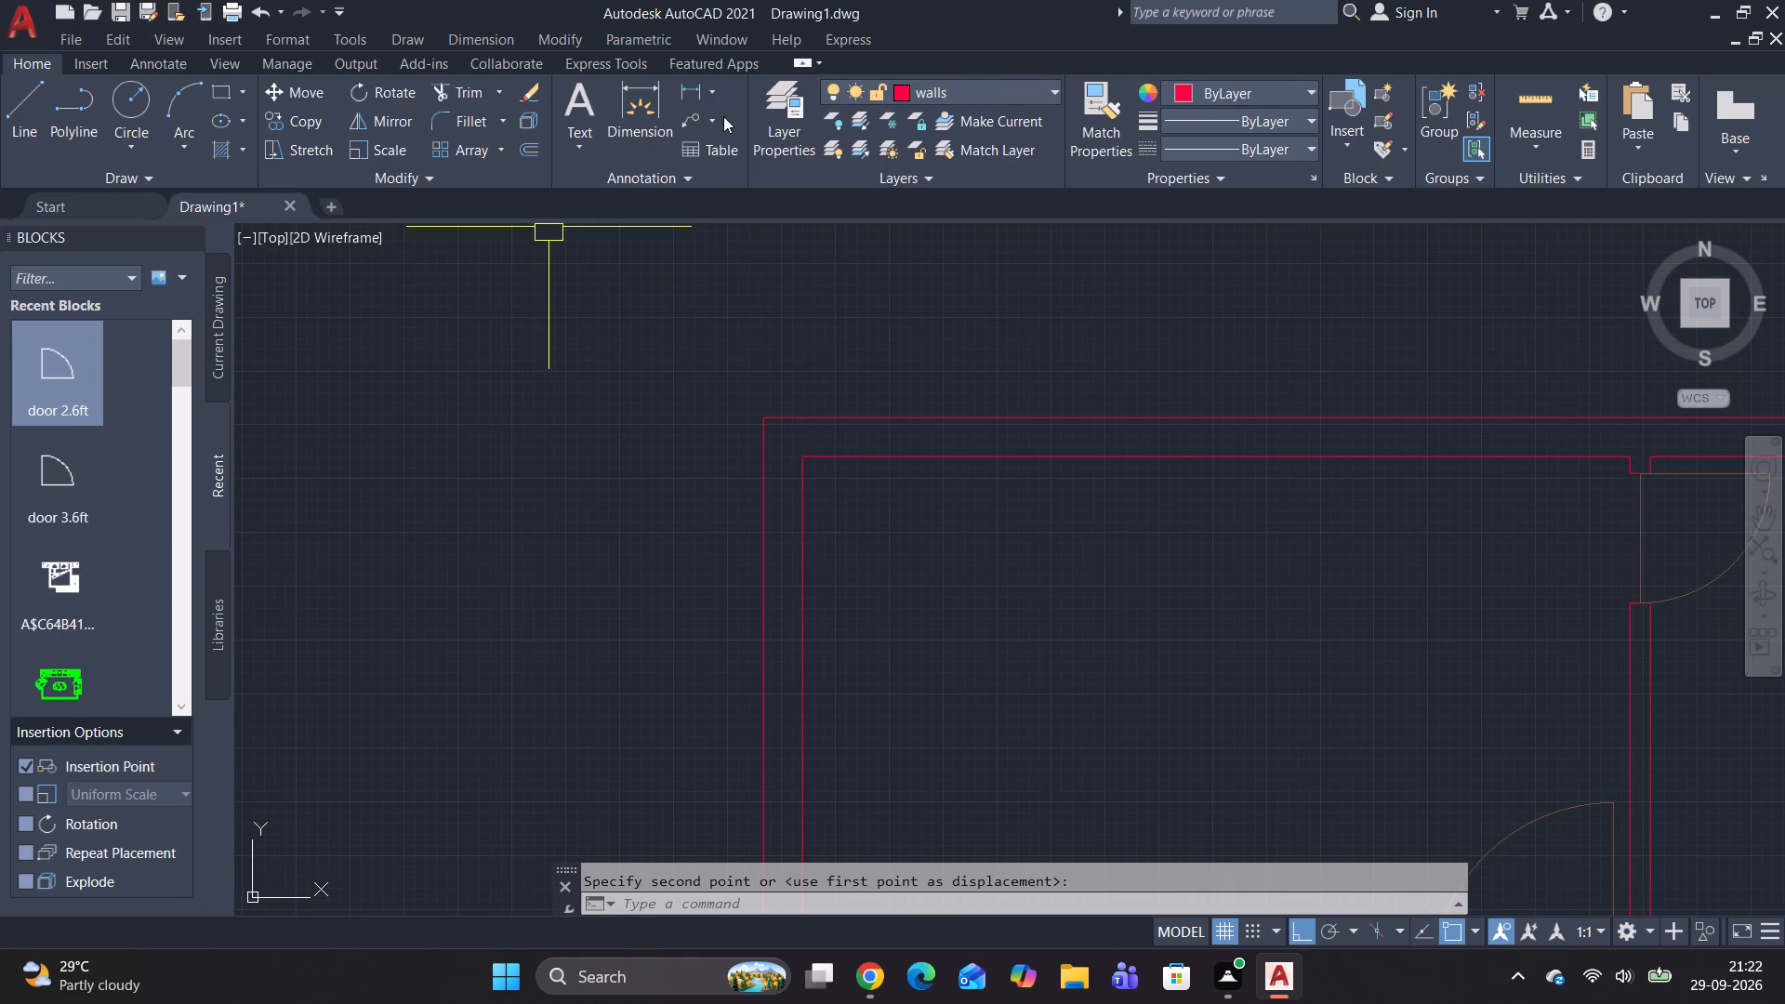
Create a new layer named column and set its colour to white.
click(775, 94)
click(606, 216)
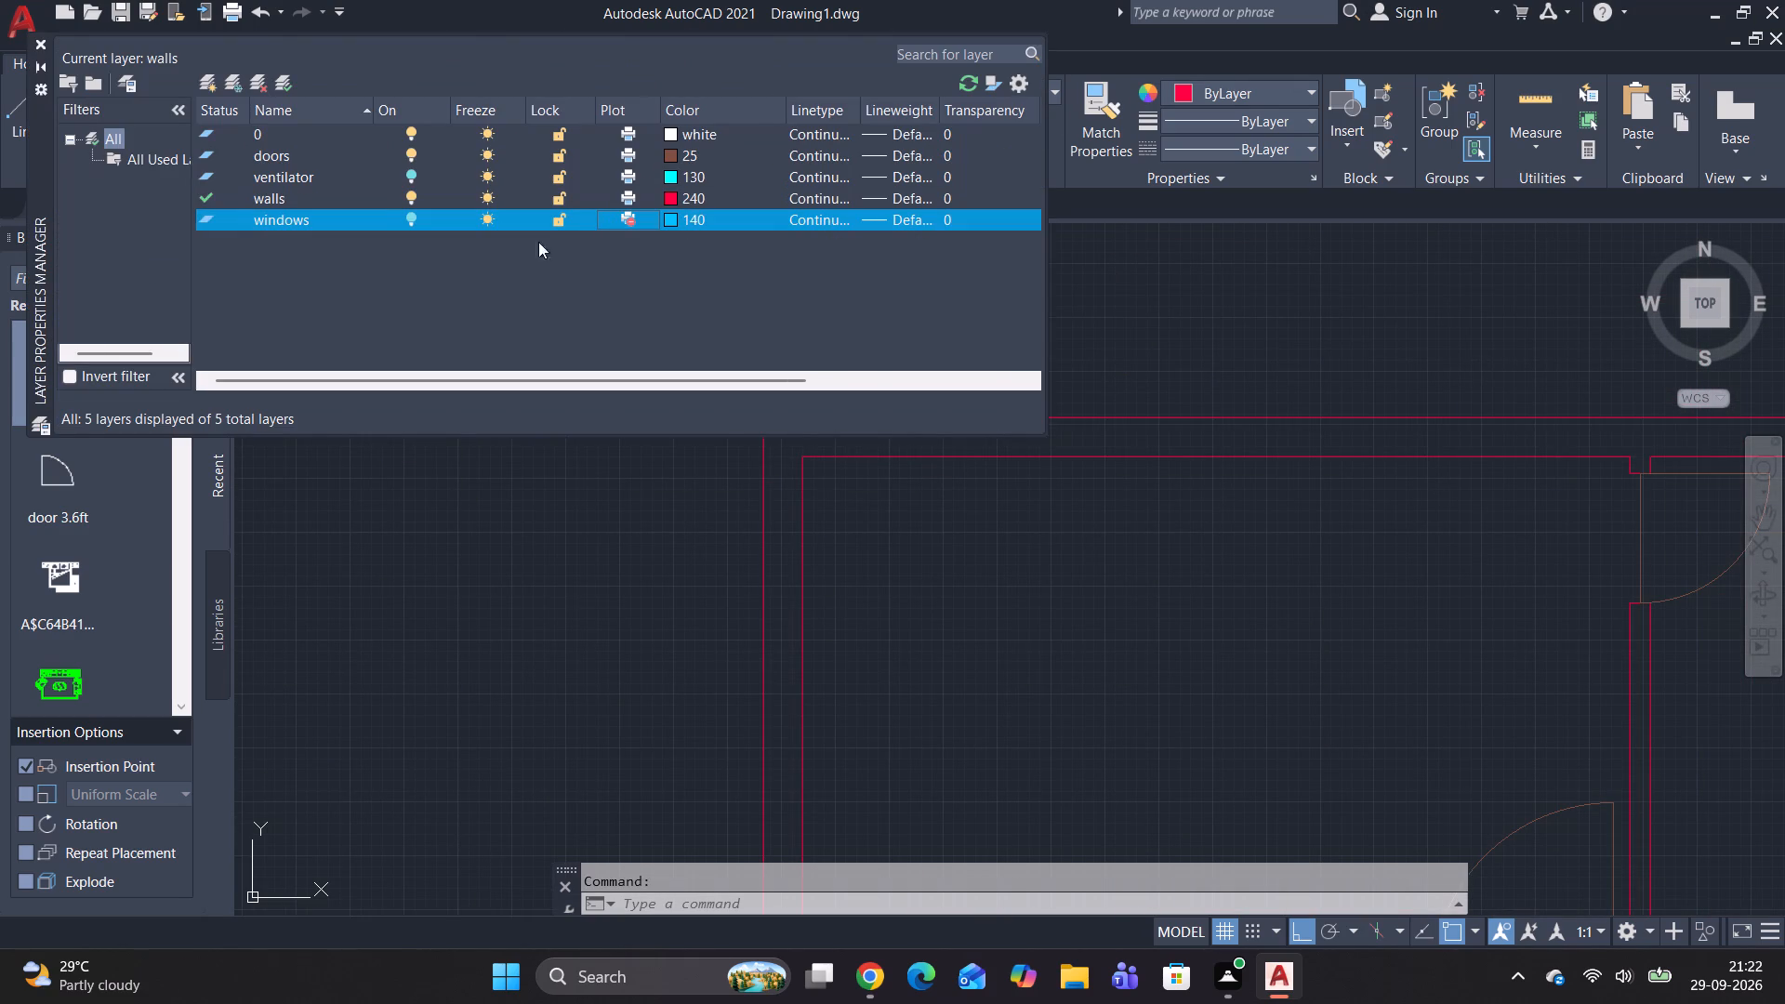
click(319, 219)
key(Return)
key(Return)
key(BackSpace)
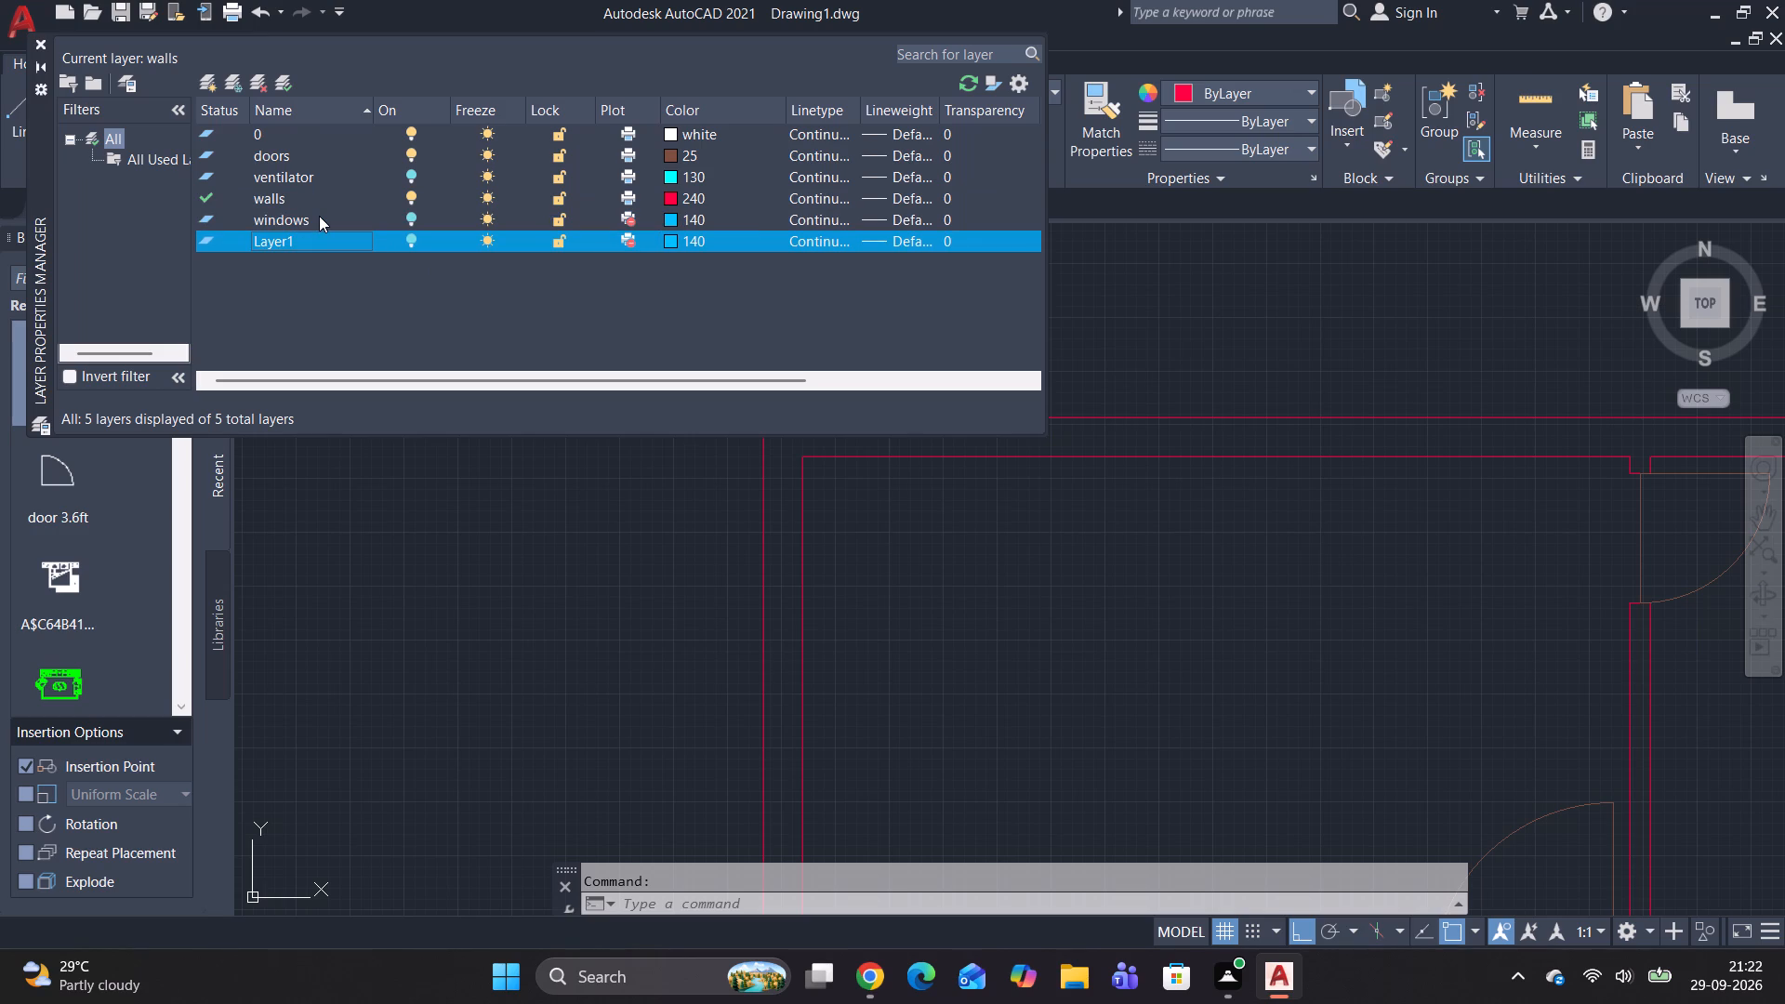
click(298, 239)
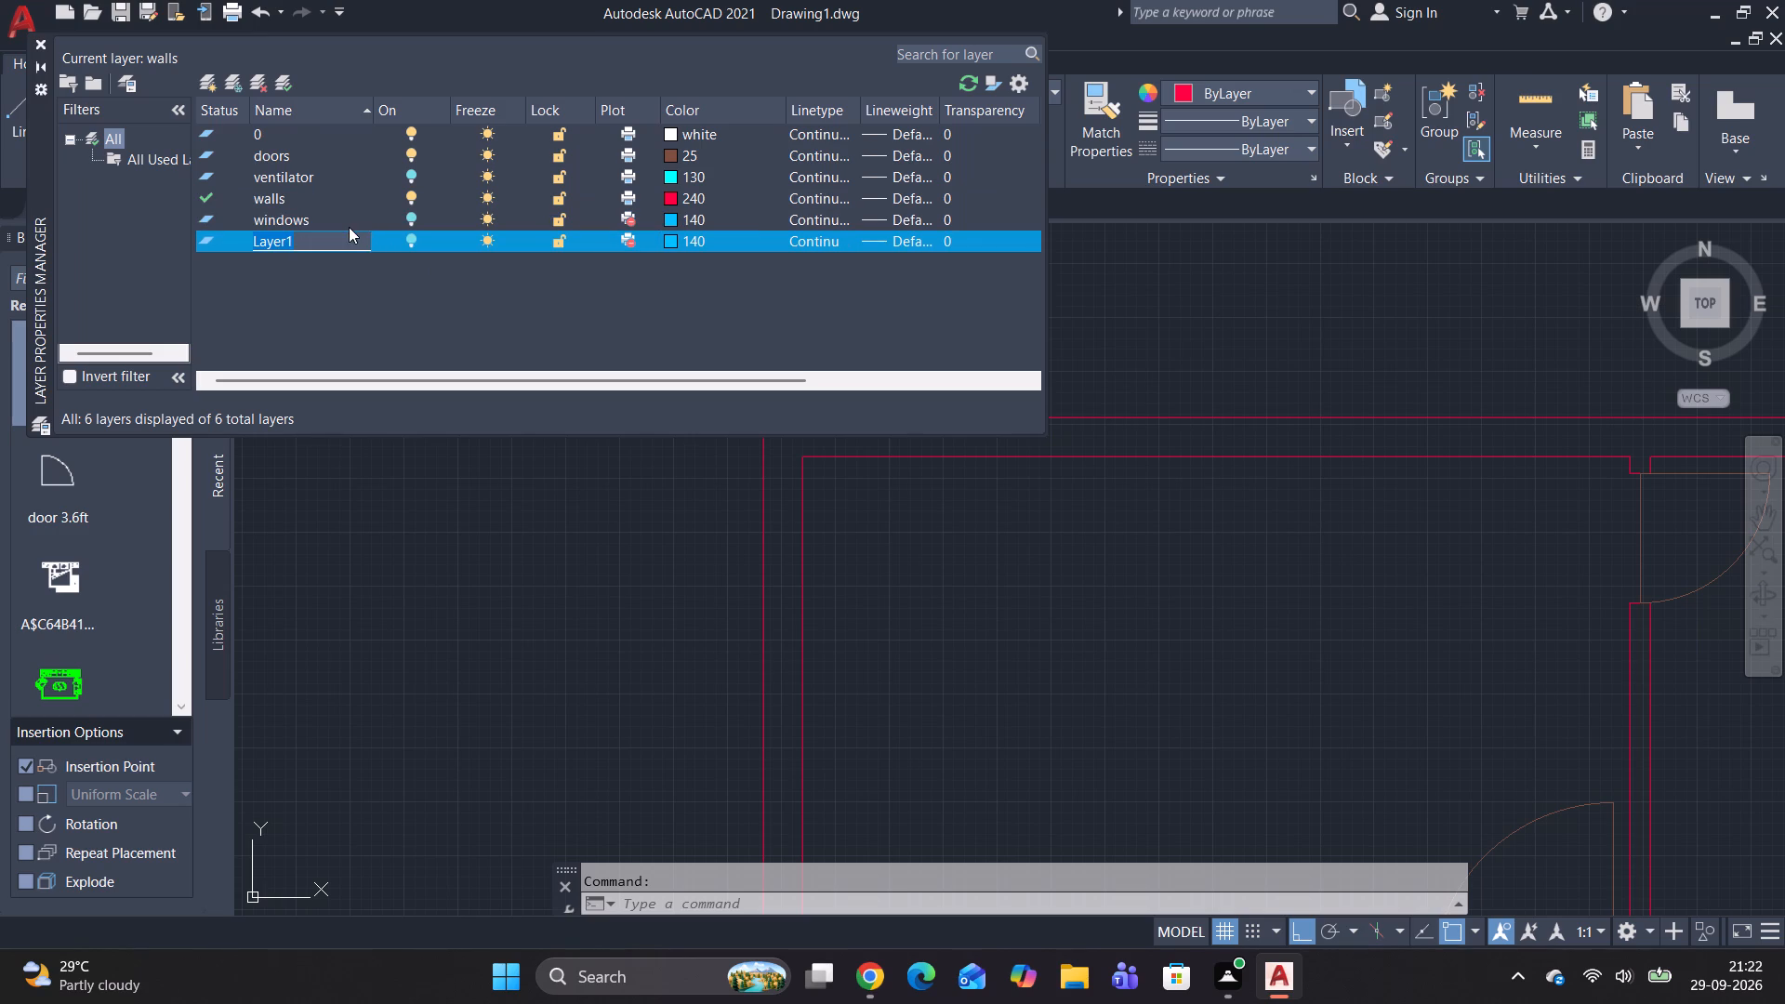
key(BackSpace)
text(column)
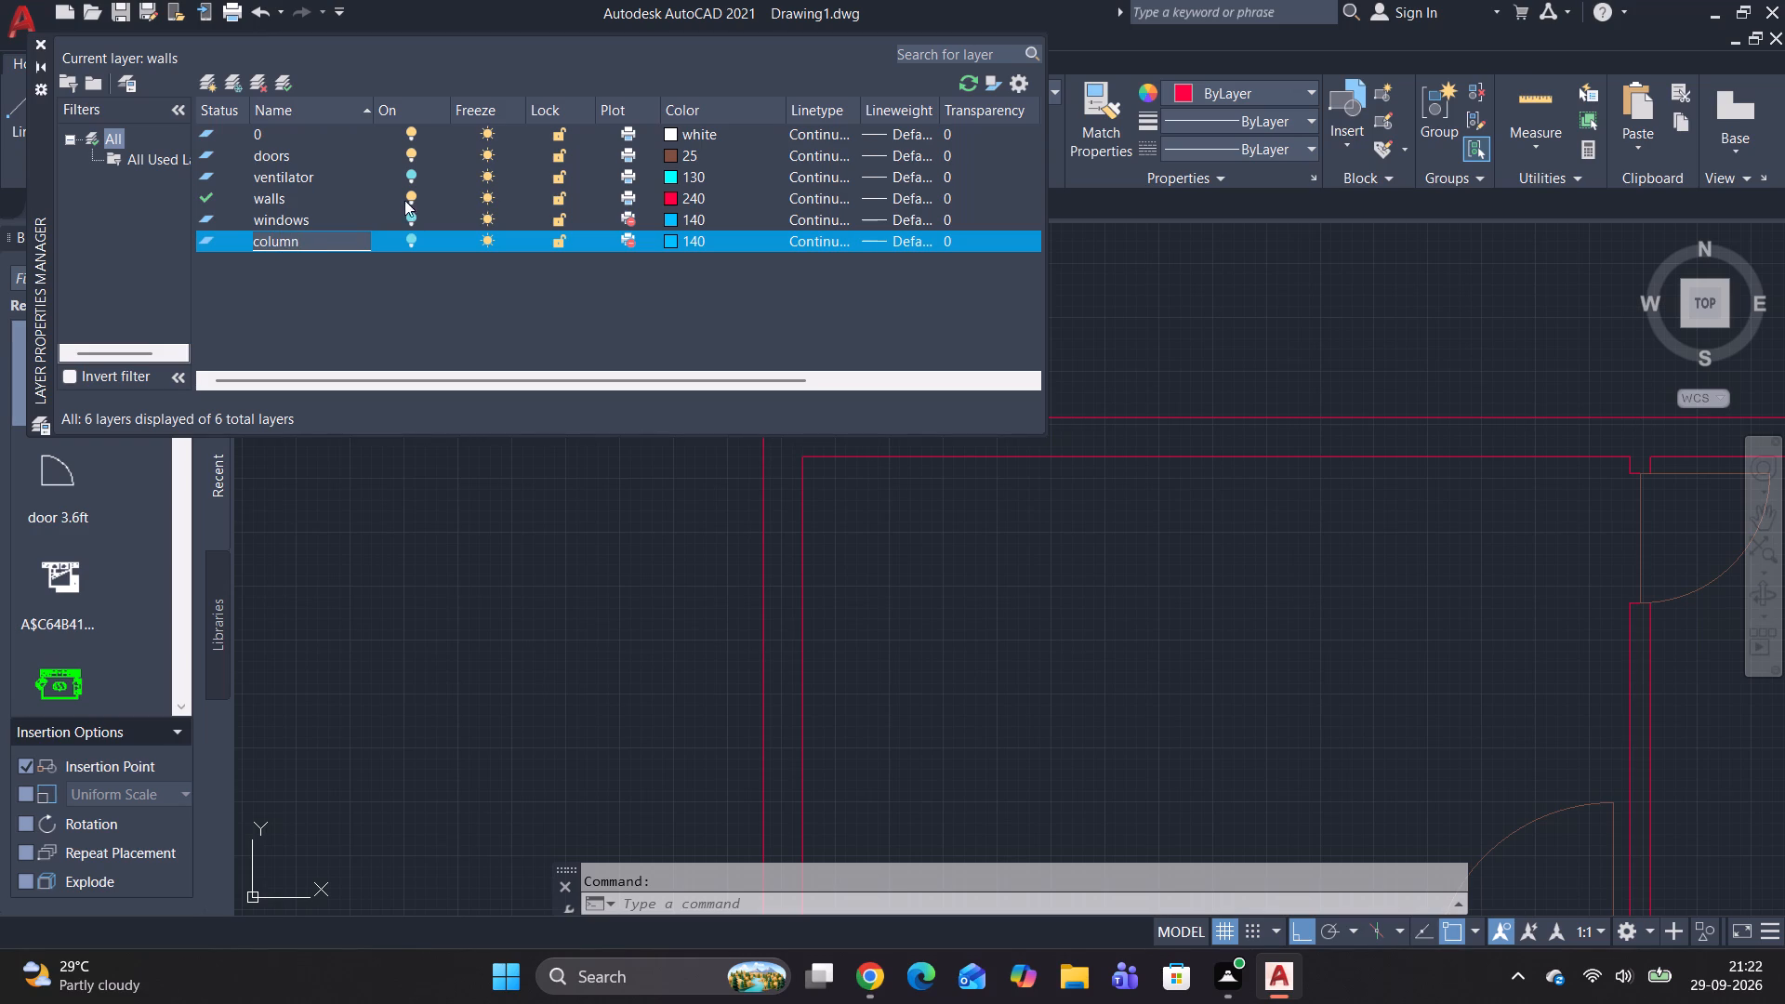
click(675, 242)
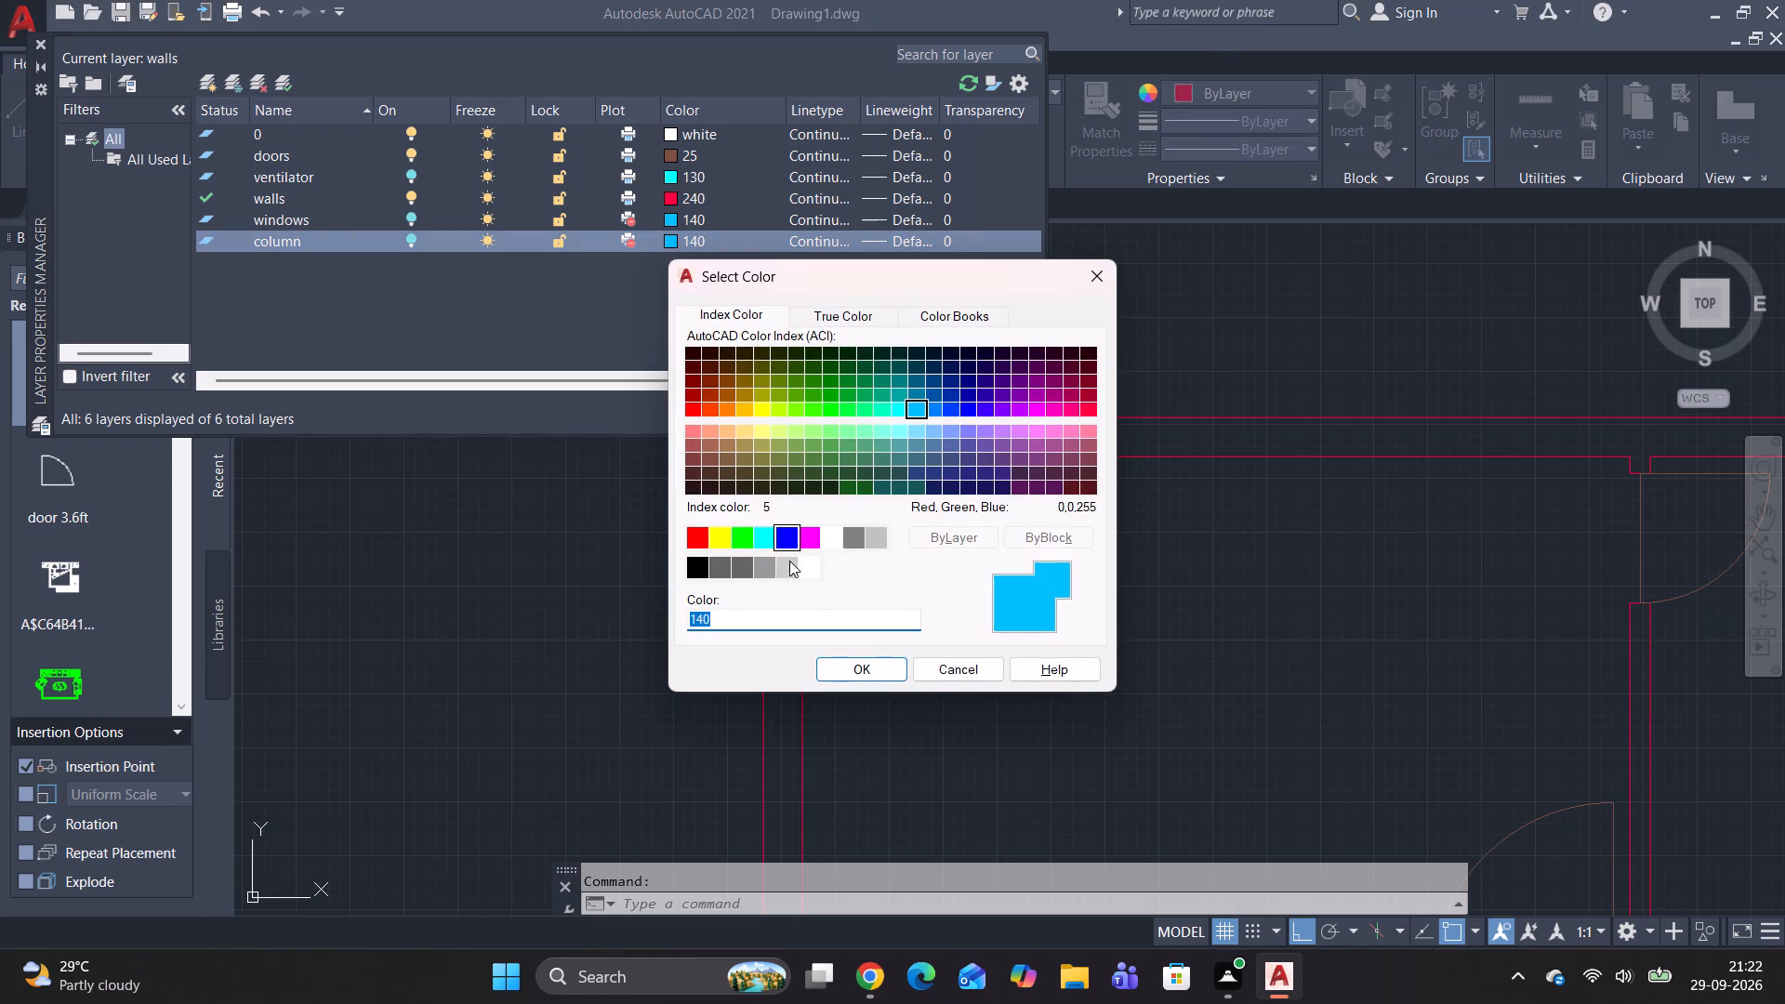
click(835, 533)
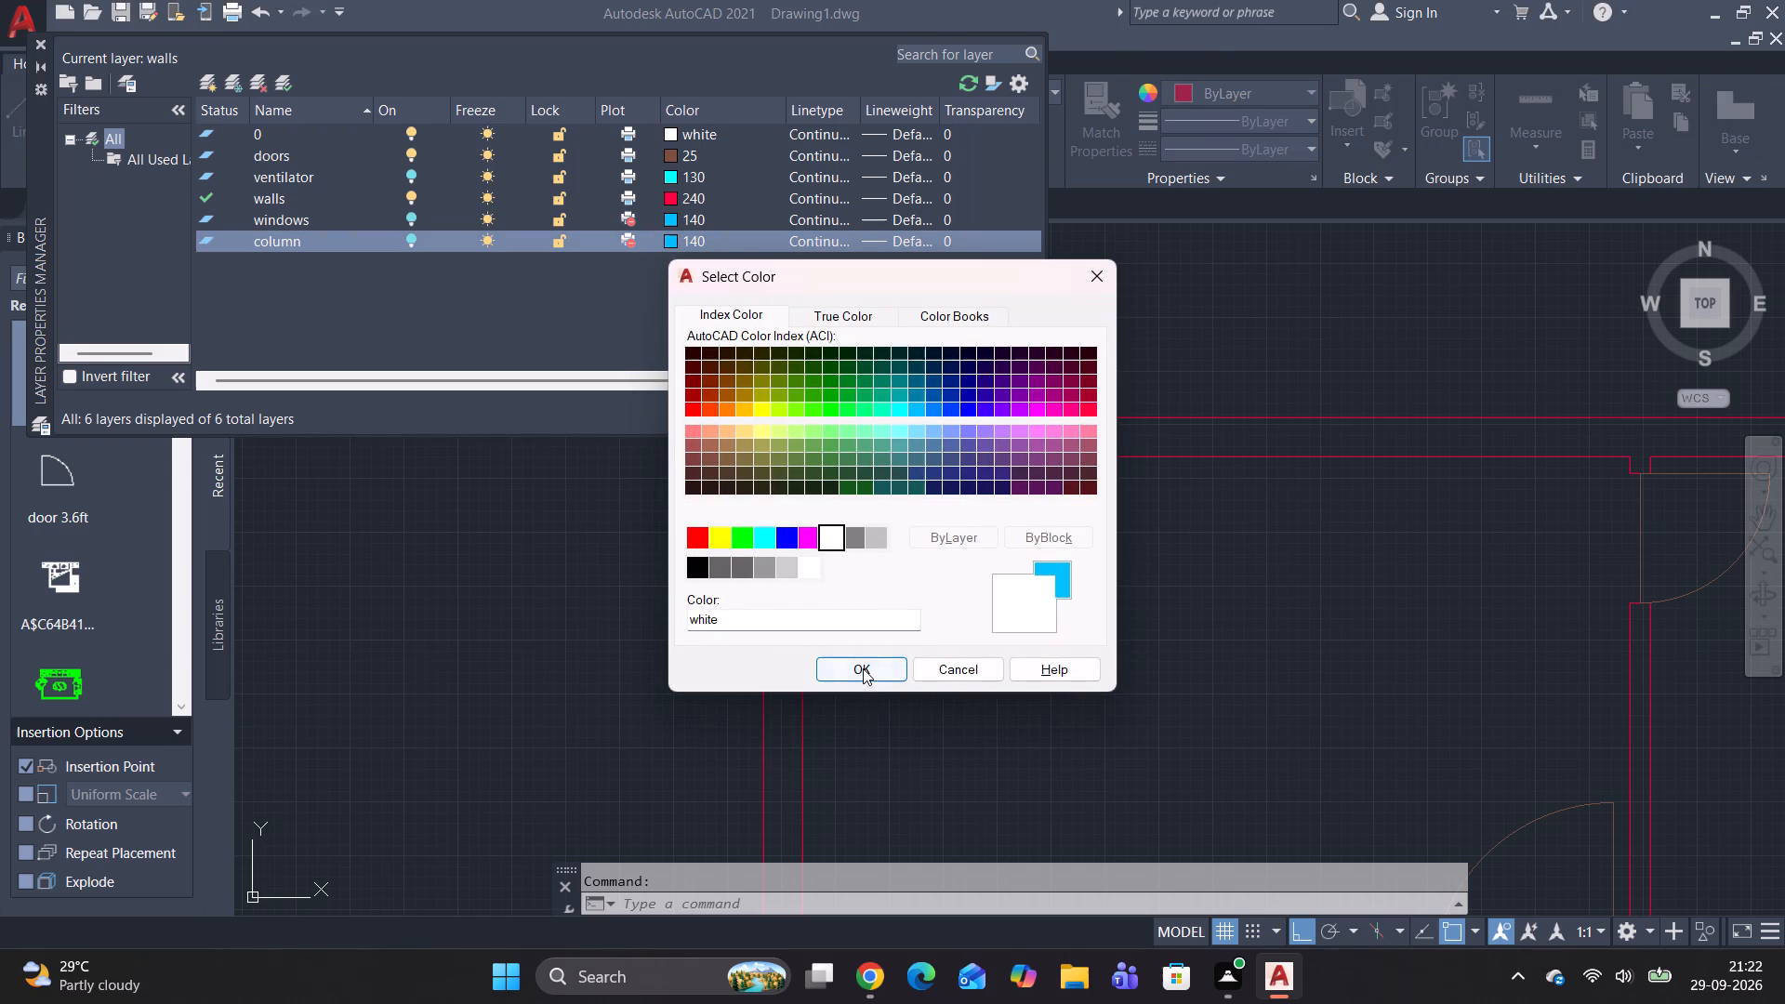
click(863, 668)
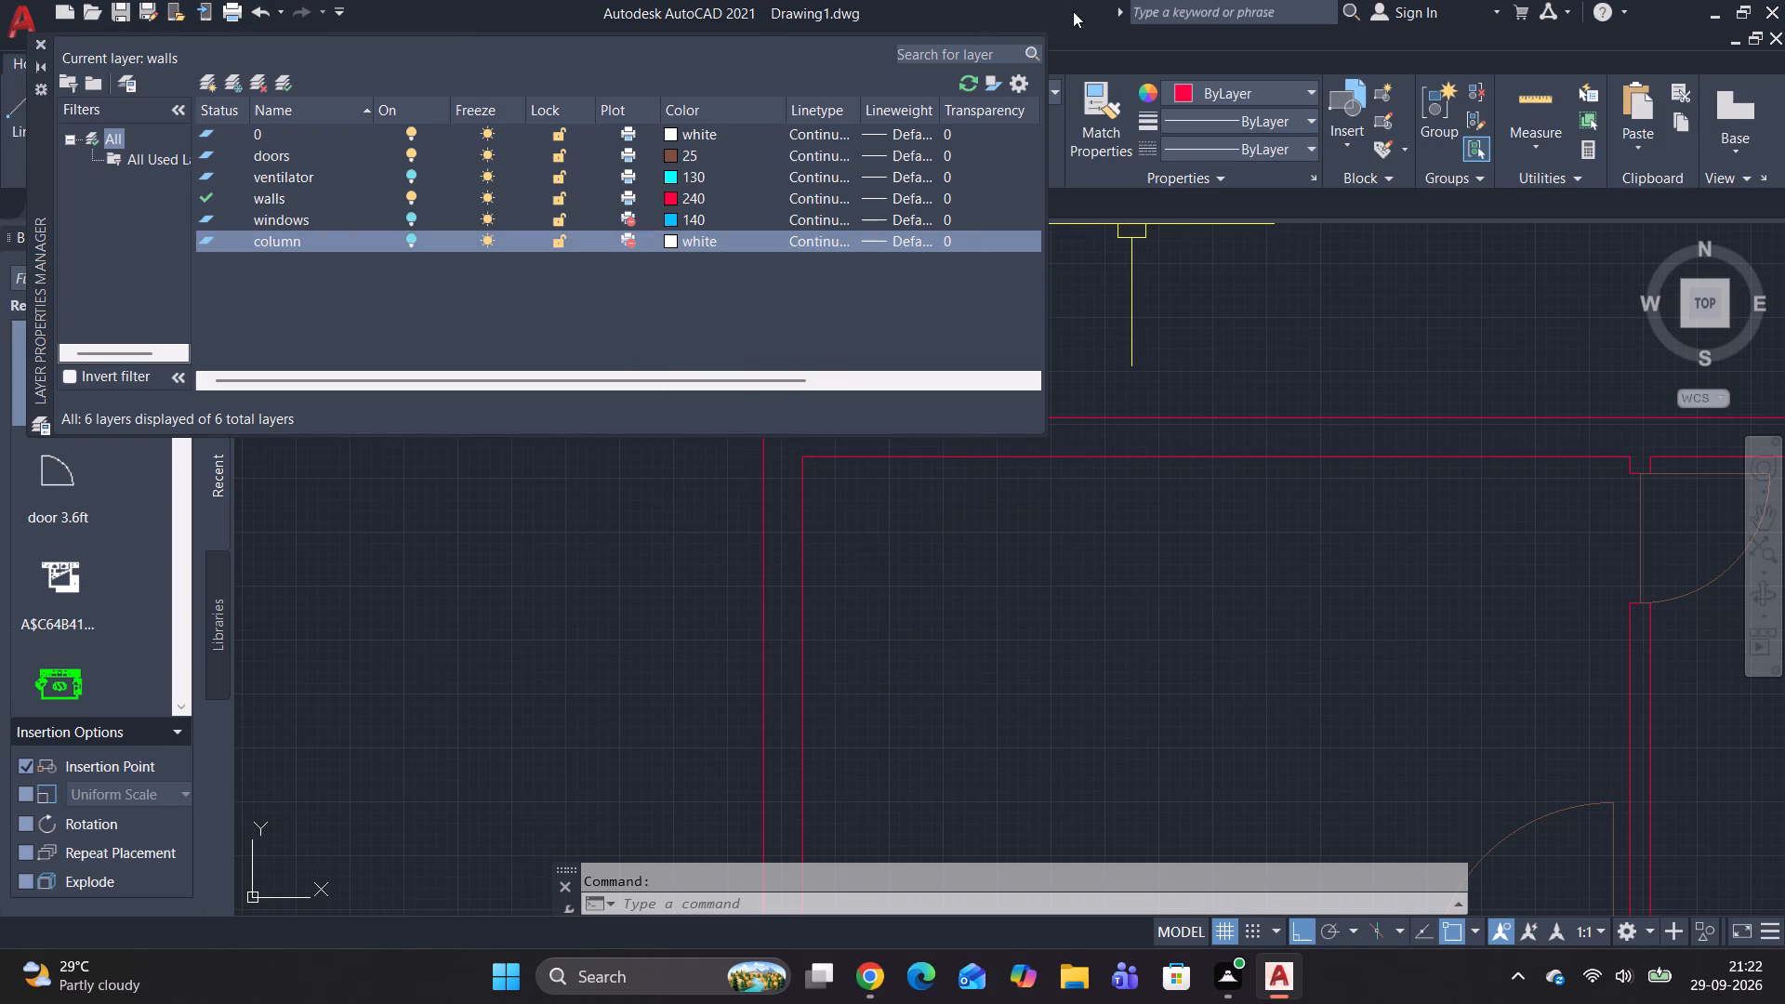
click(31, 38)
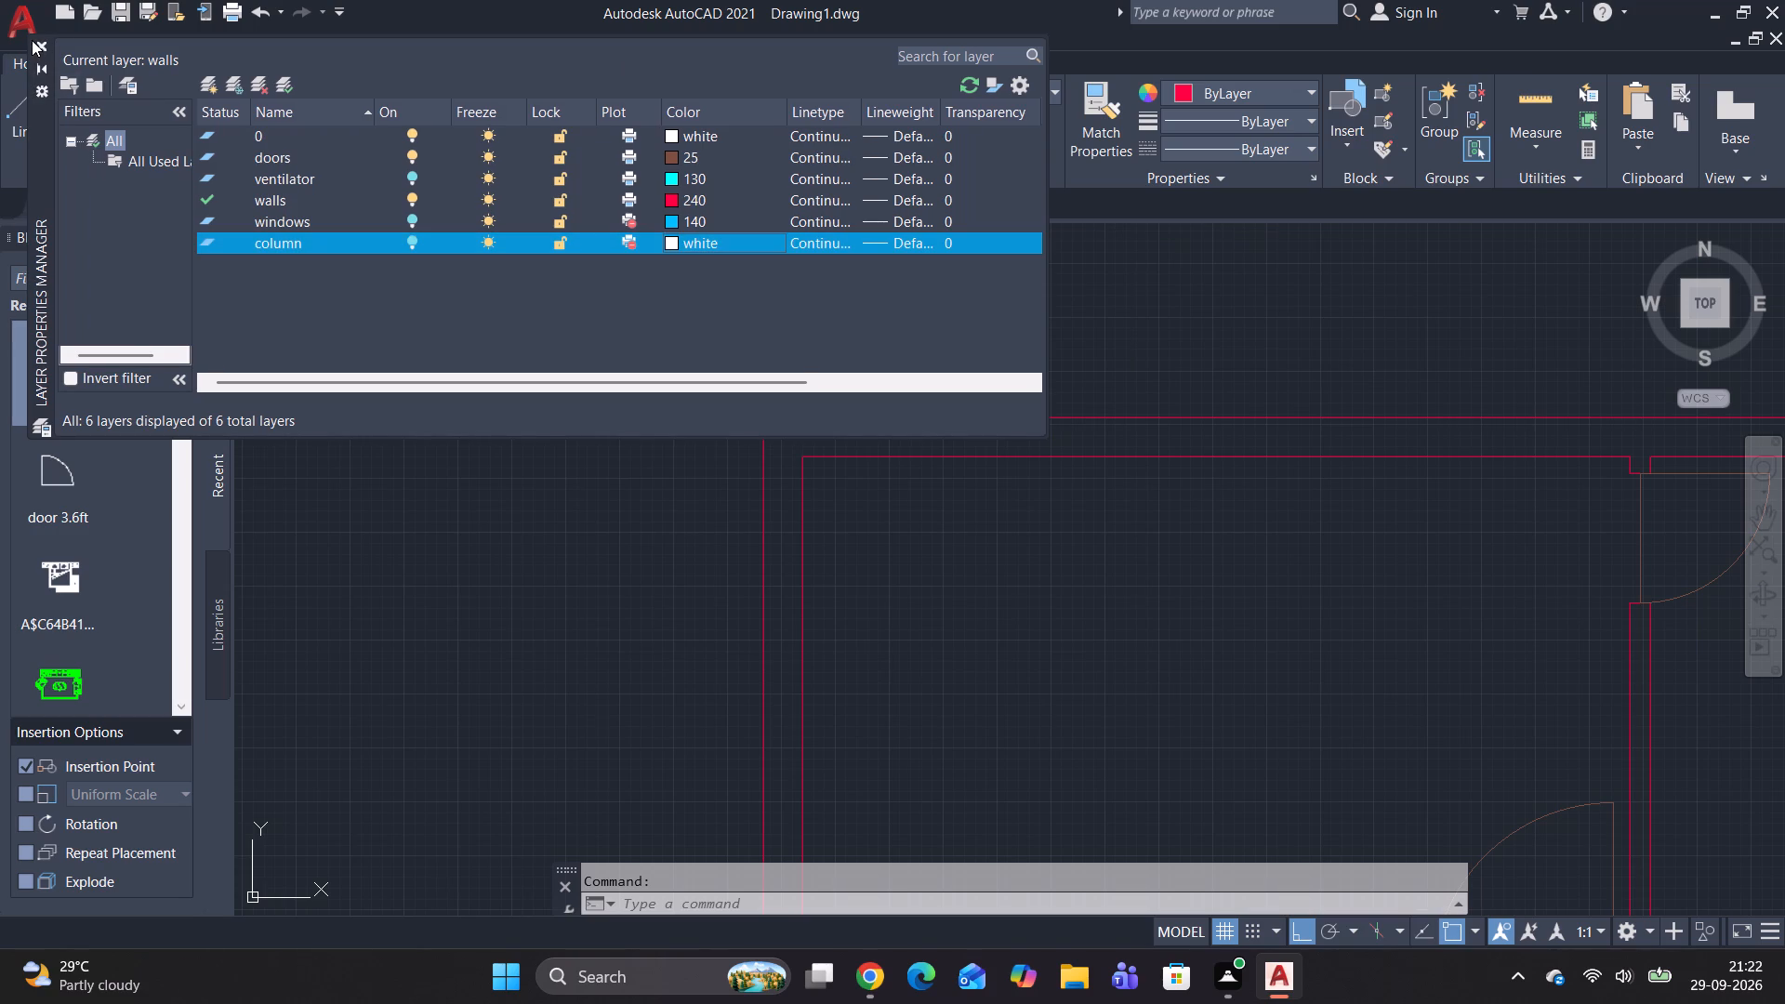
click(44, 46)
Insert the column block in the empty space left of the floor plan, above the spare door.
scroll(506, 326, down, 2)
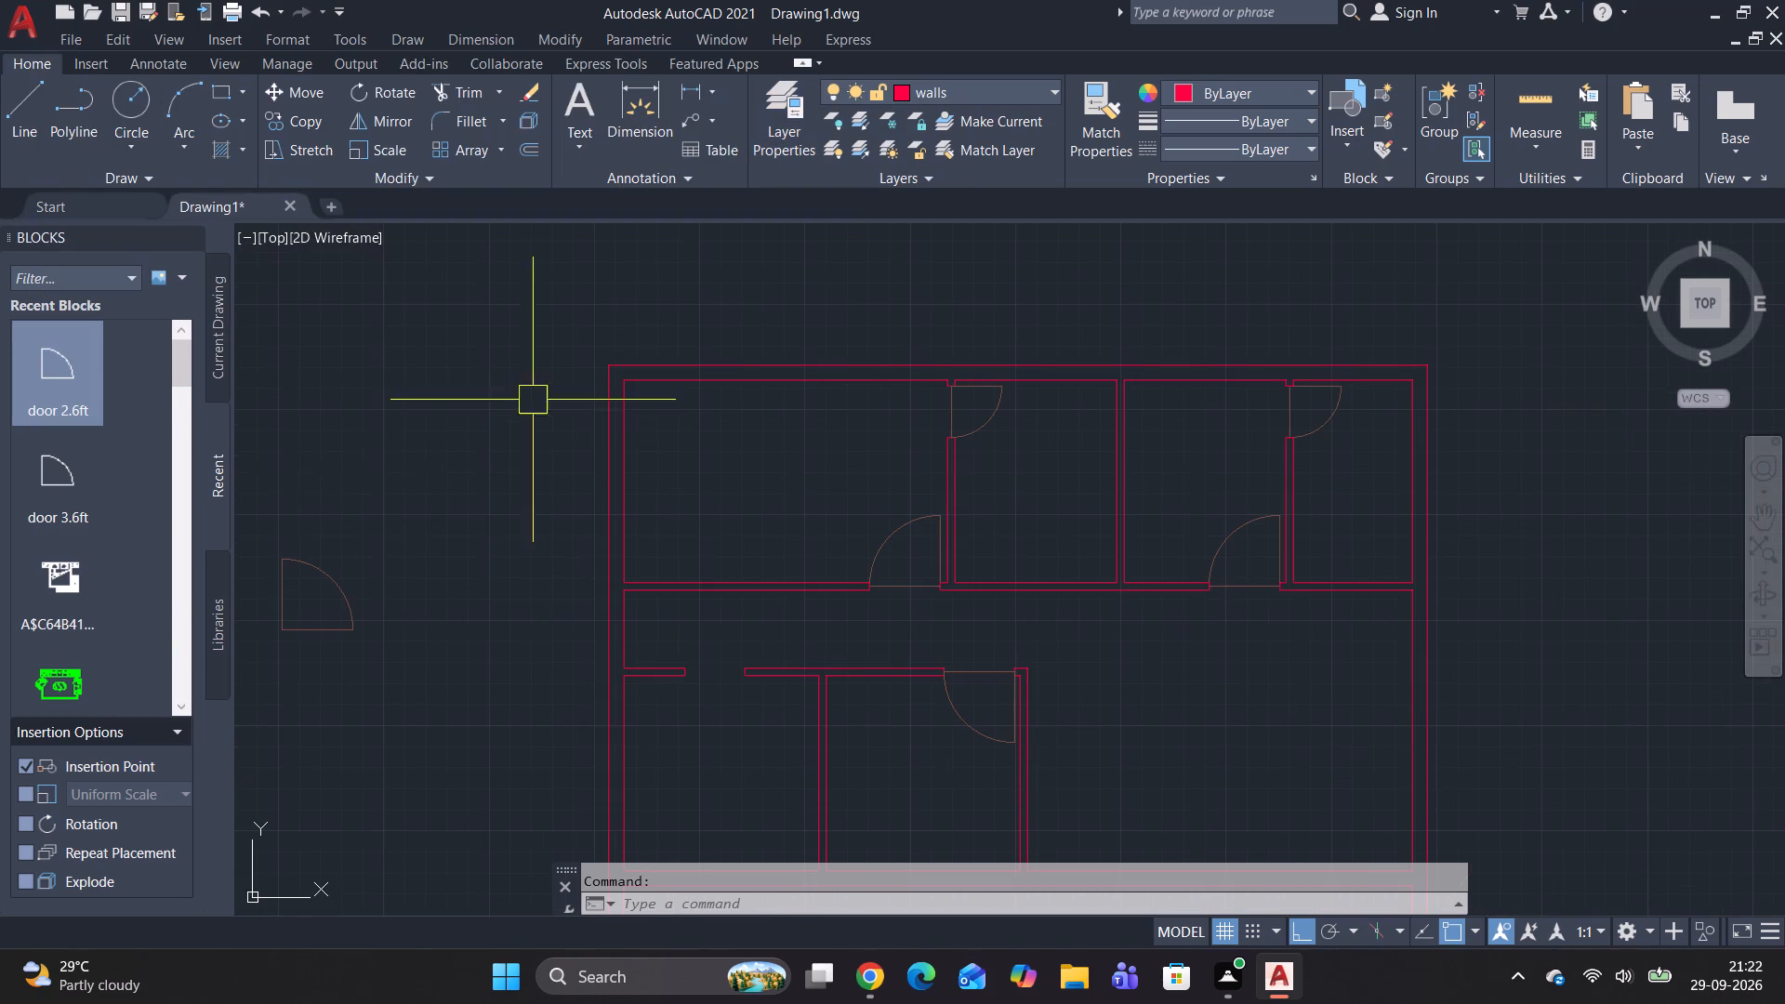
middle_drag(291, 463, 372, 405)
scroll(215, 395, down, 2)
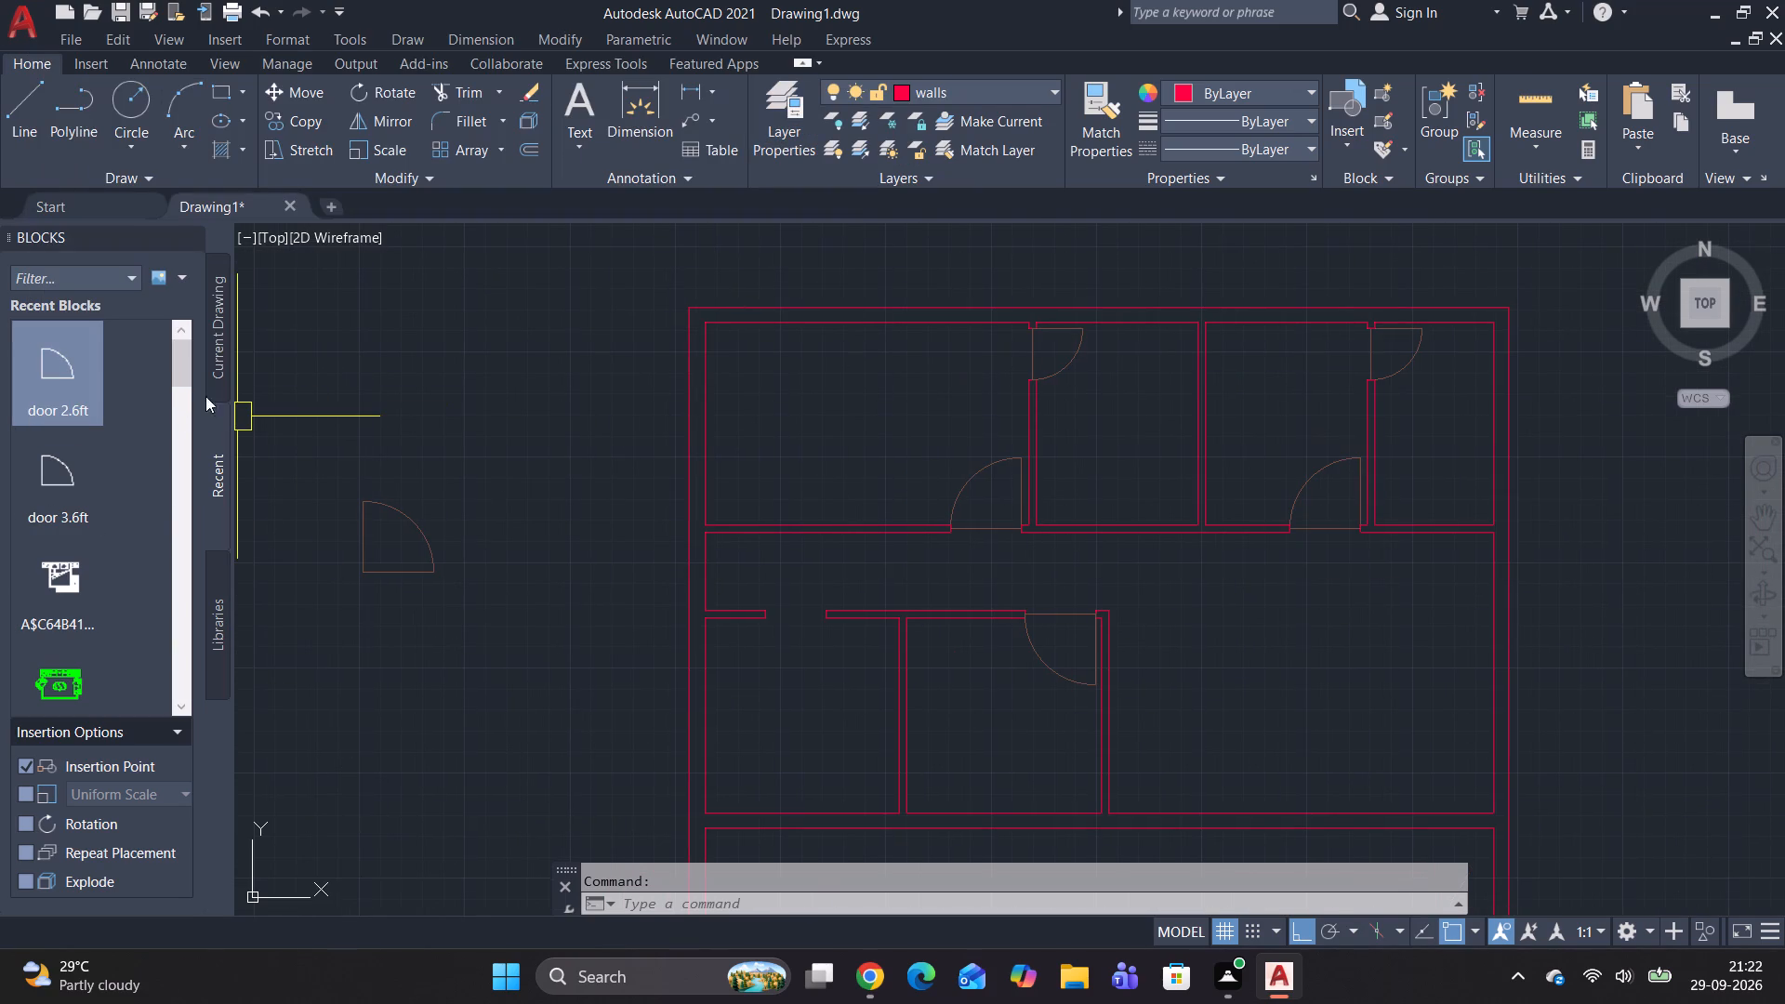
drag(195, 369, 190, 396)
drag(179, 381, 170, 502)
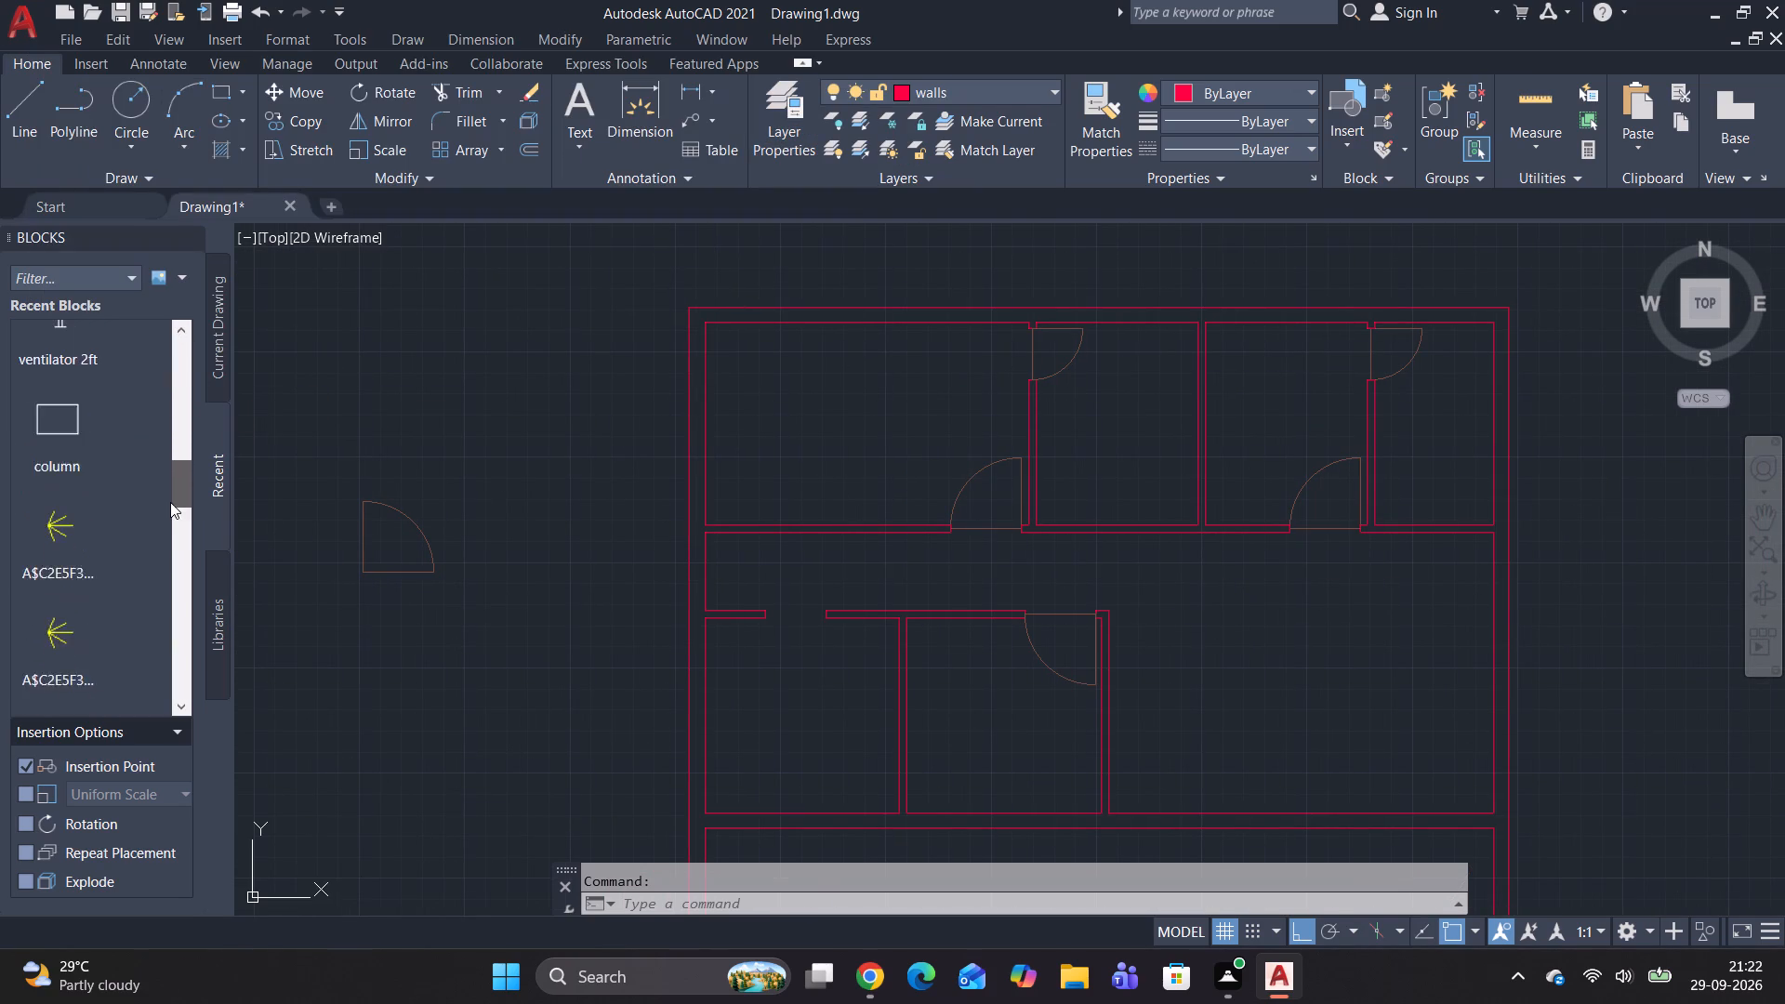
drag(170, 502, 160, 499)
double_click(52, 460)
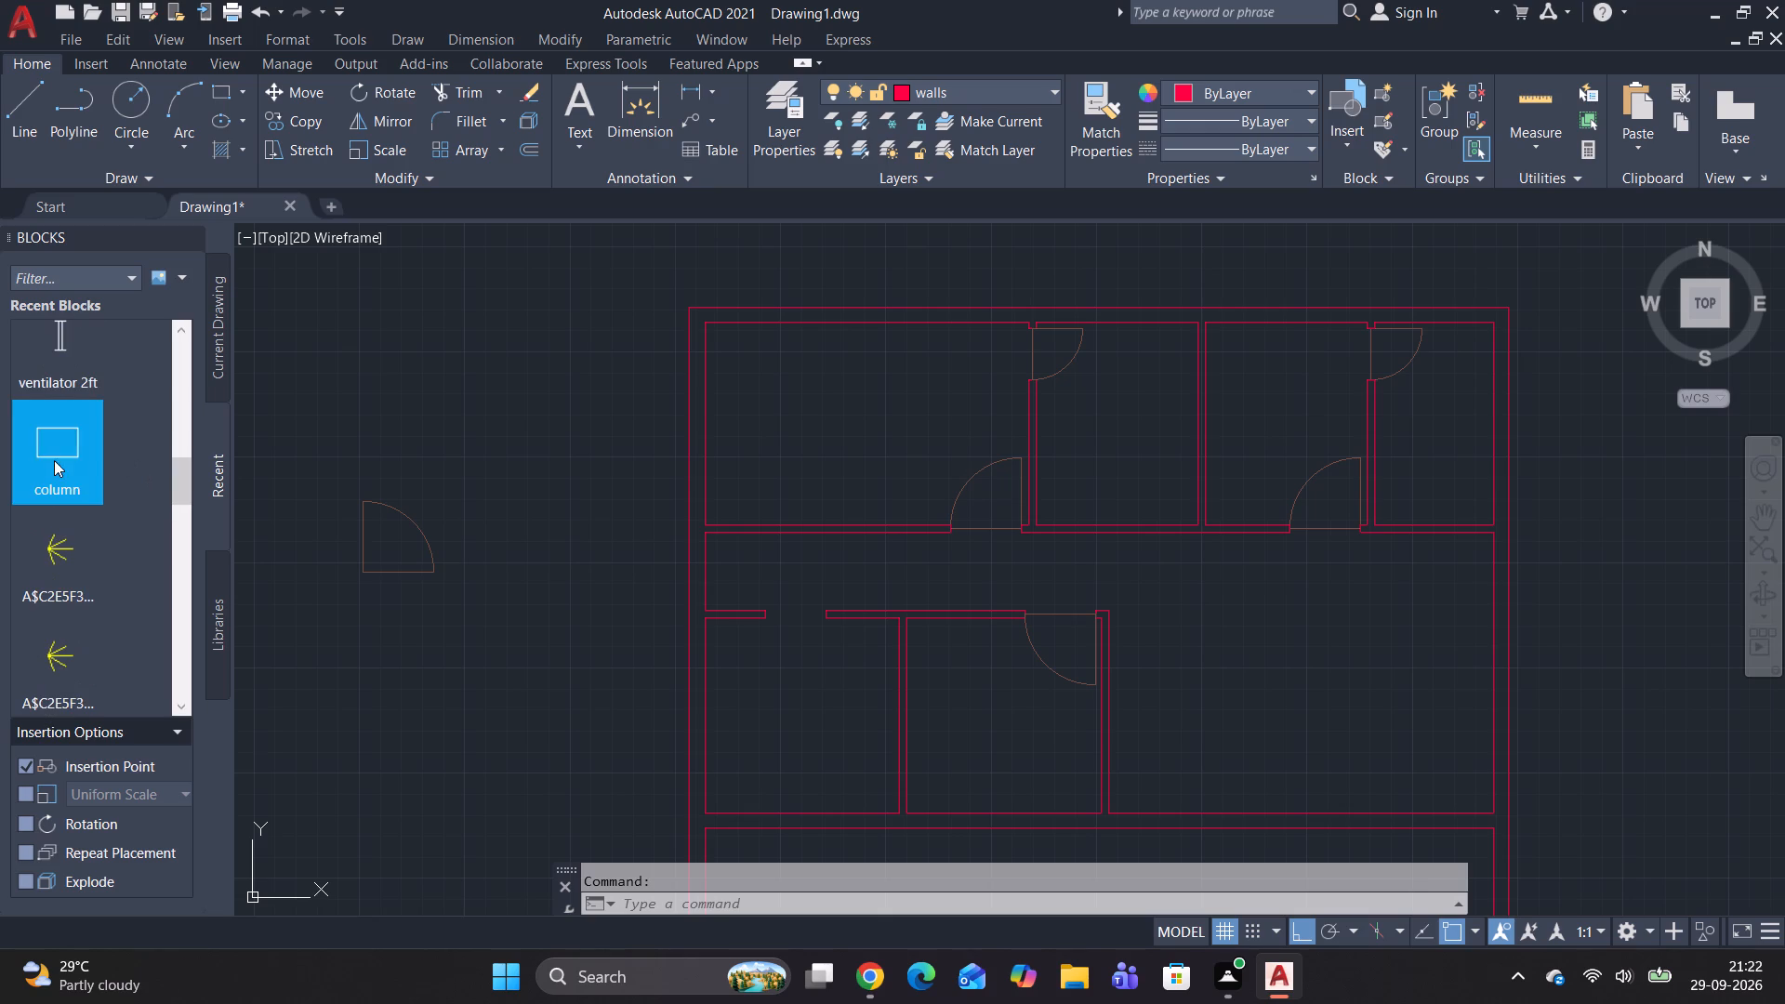
click(361, 420)
Assign the inserted column block to the column layer.
click(381, 413)
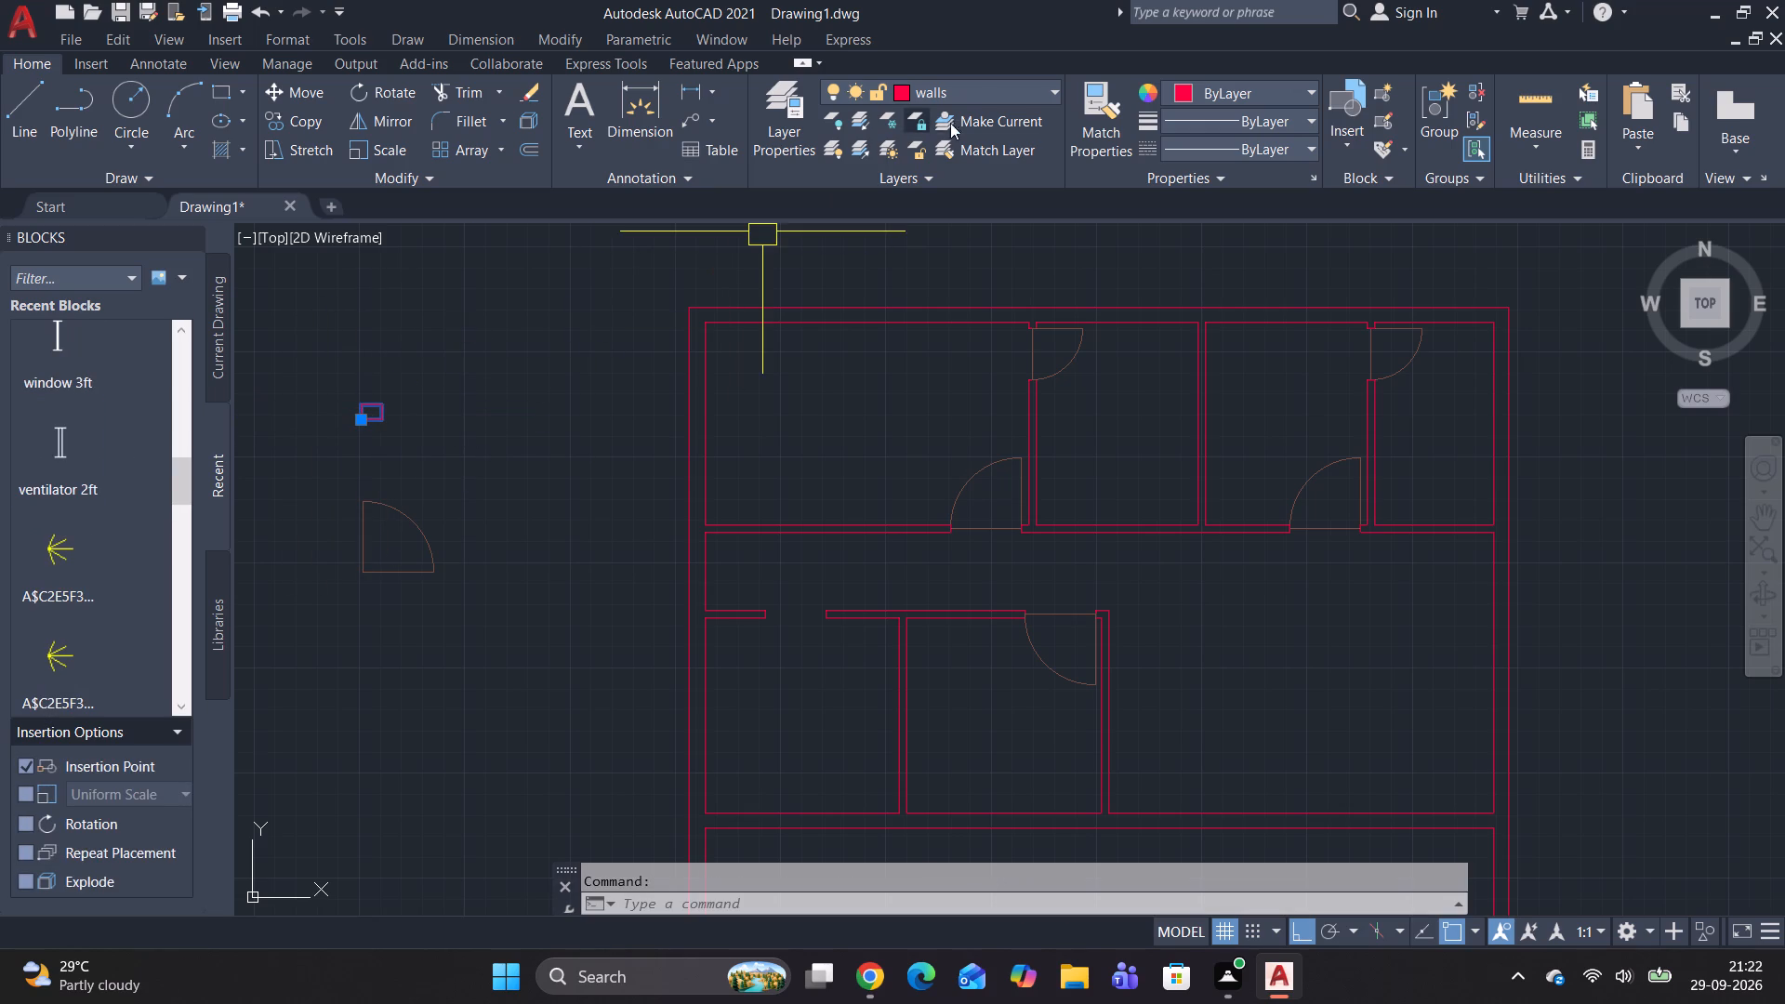
click(1033, 86)
click(992, 153)
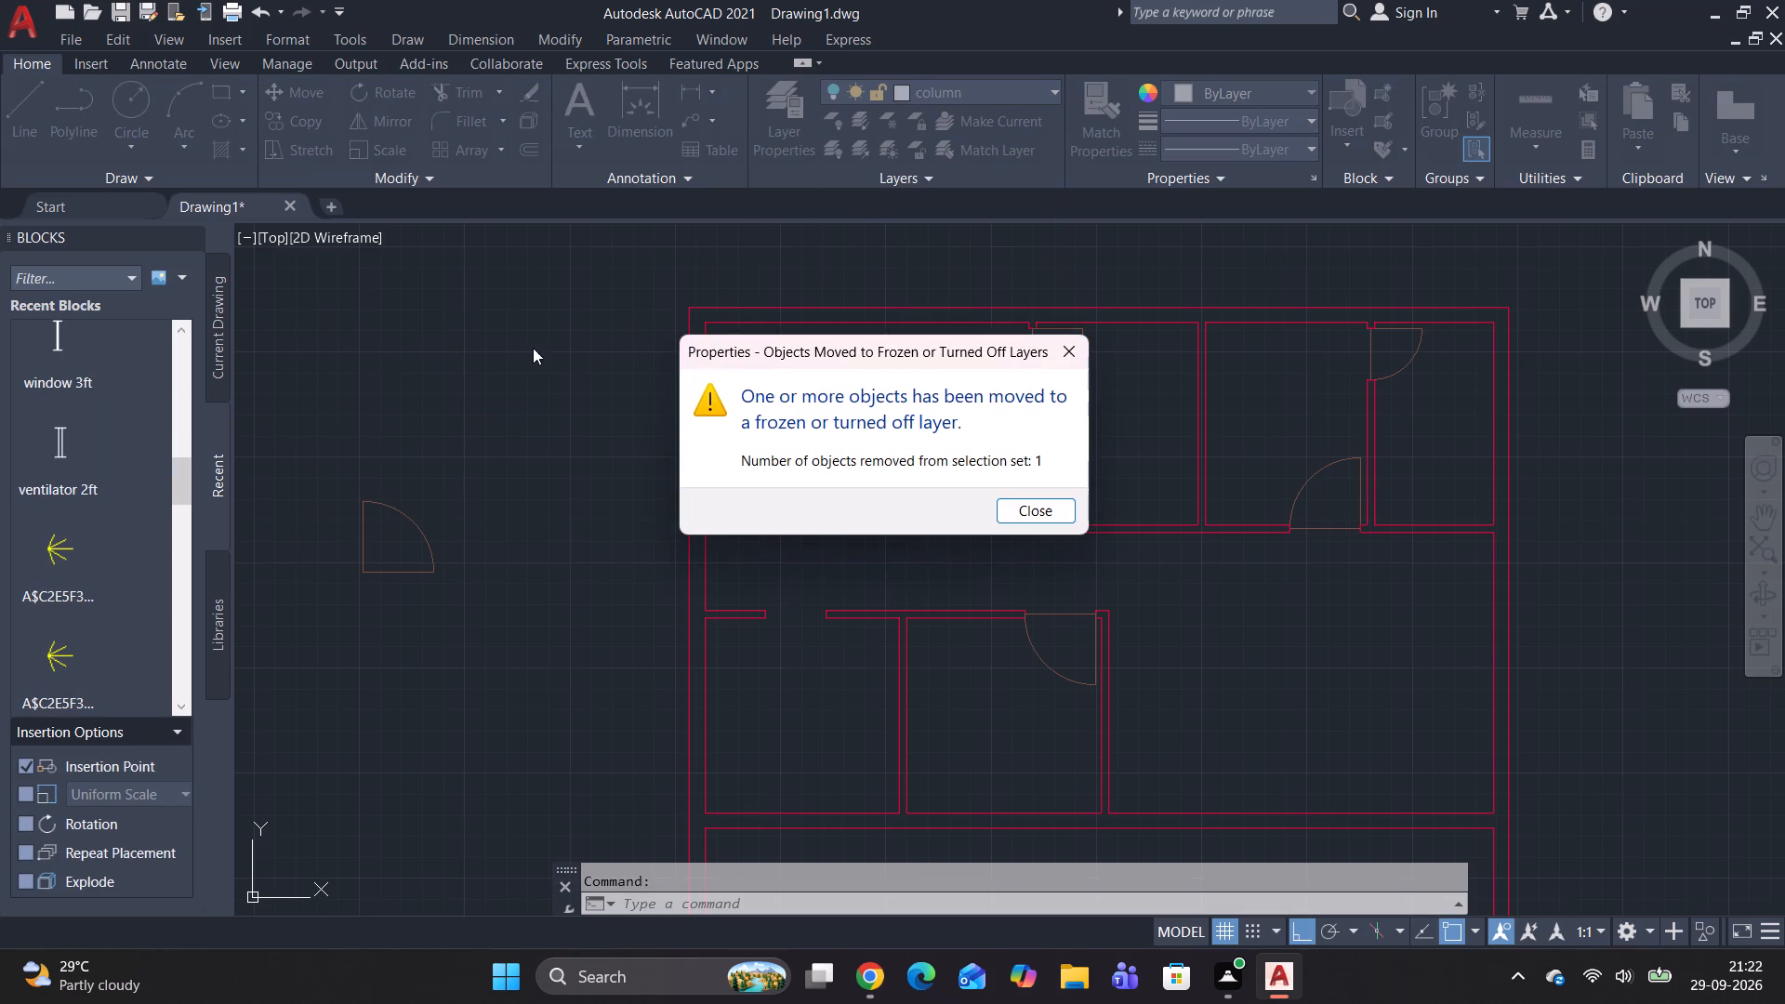
click(1012, 514)
Enable plotting for the windows and column layers and turn the windows layer on.
click(771, 114)
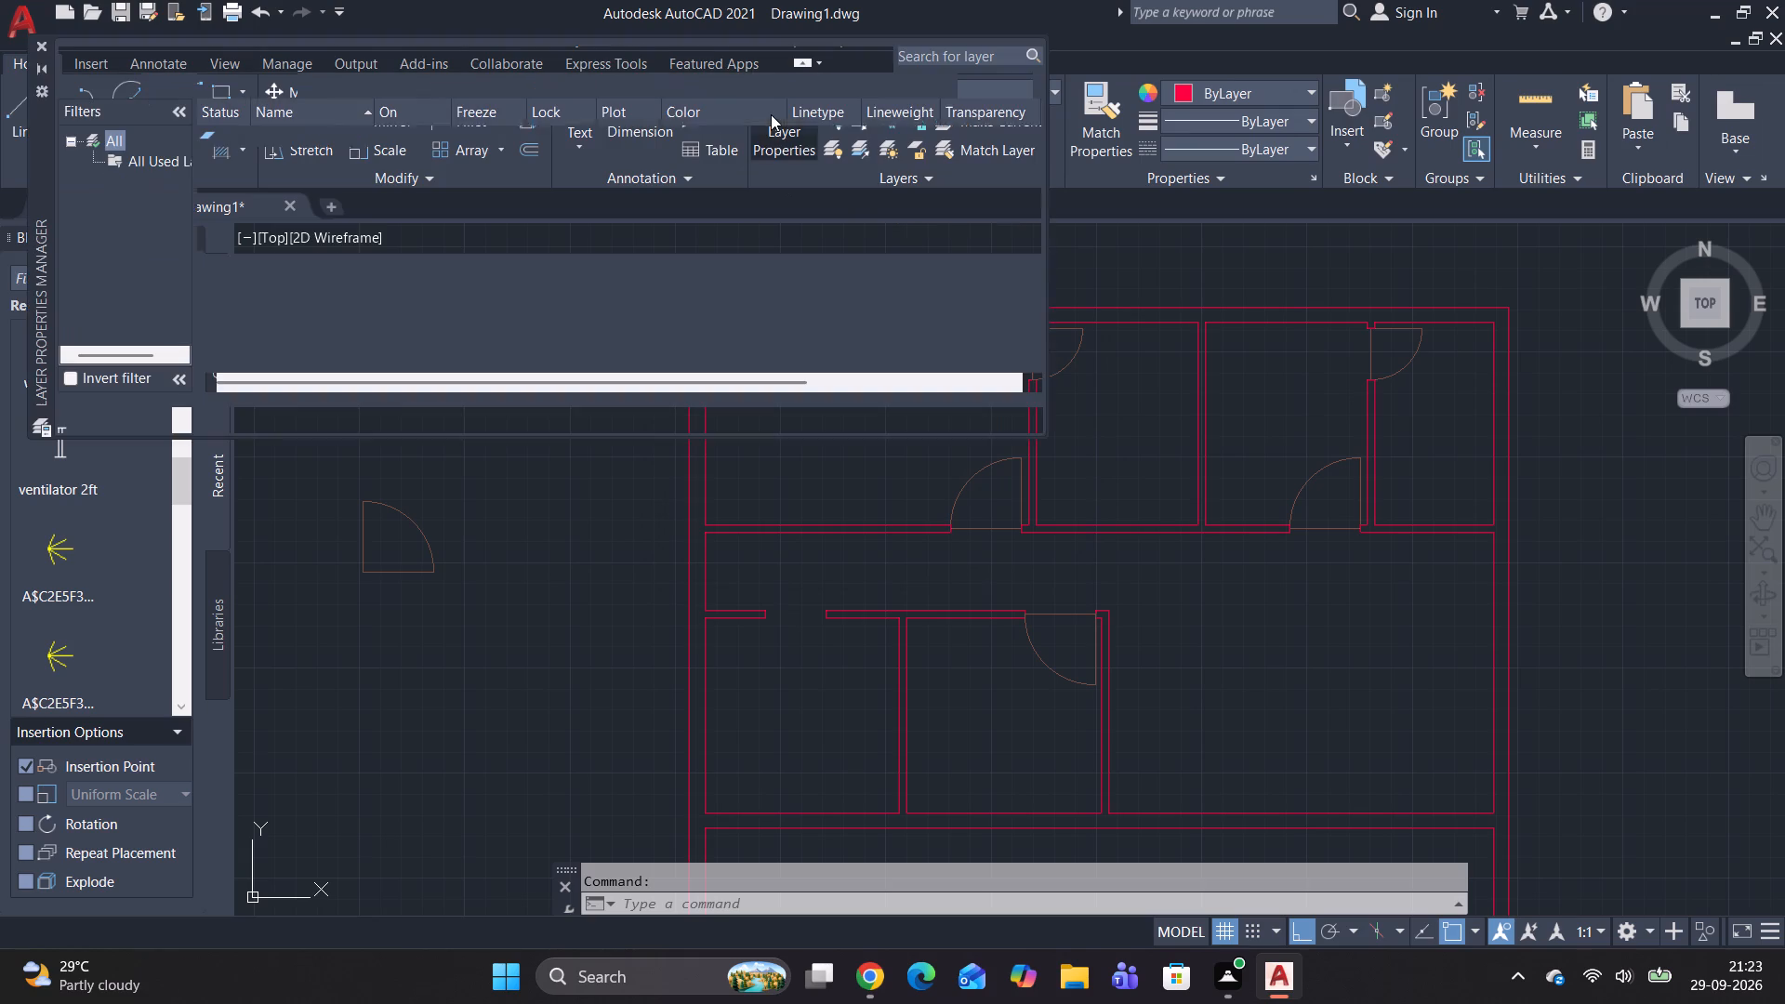
click(461, 284)
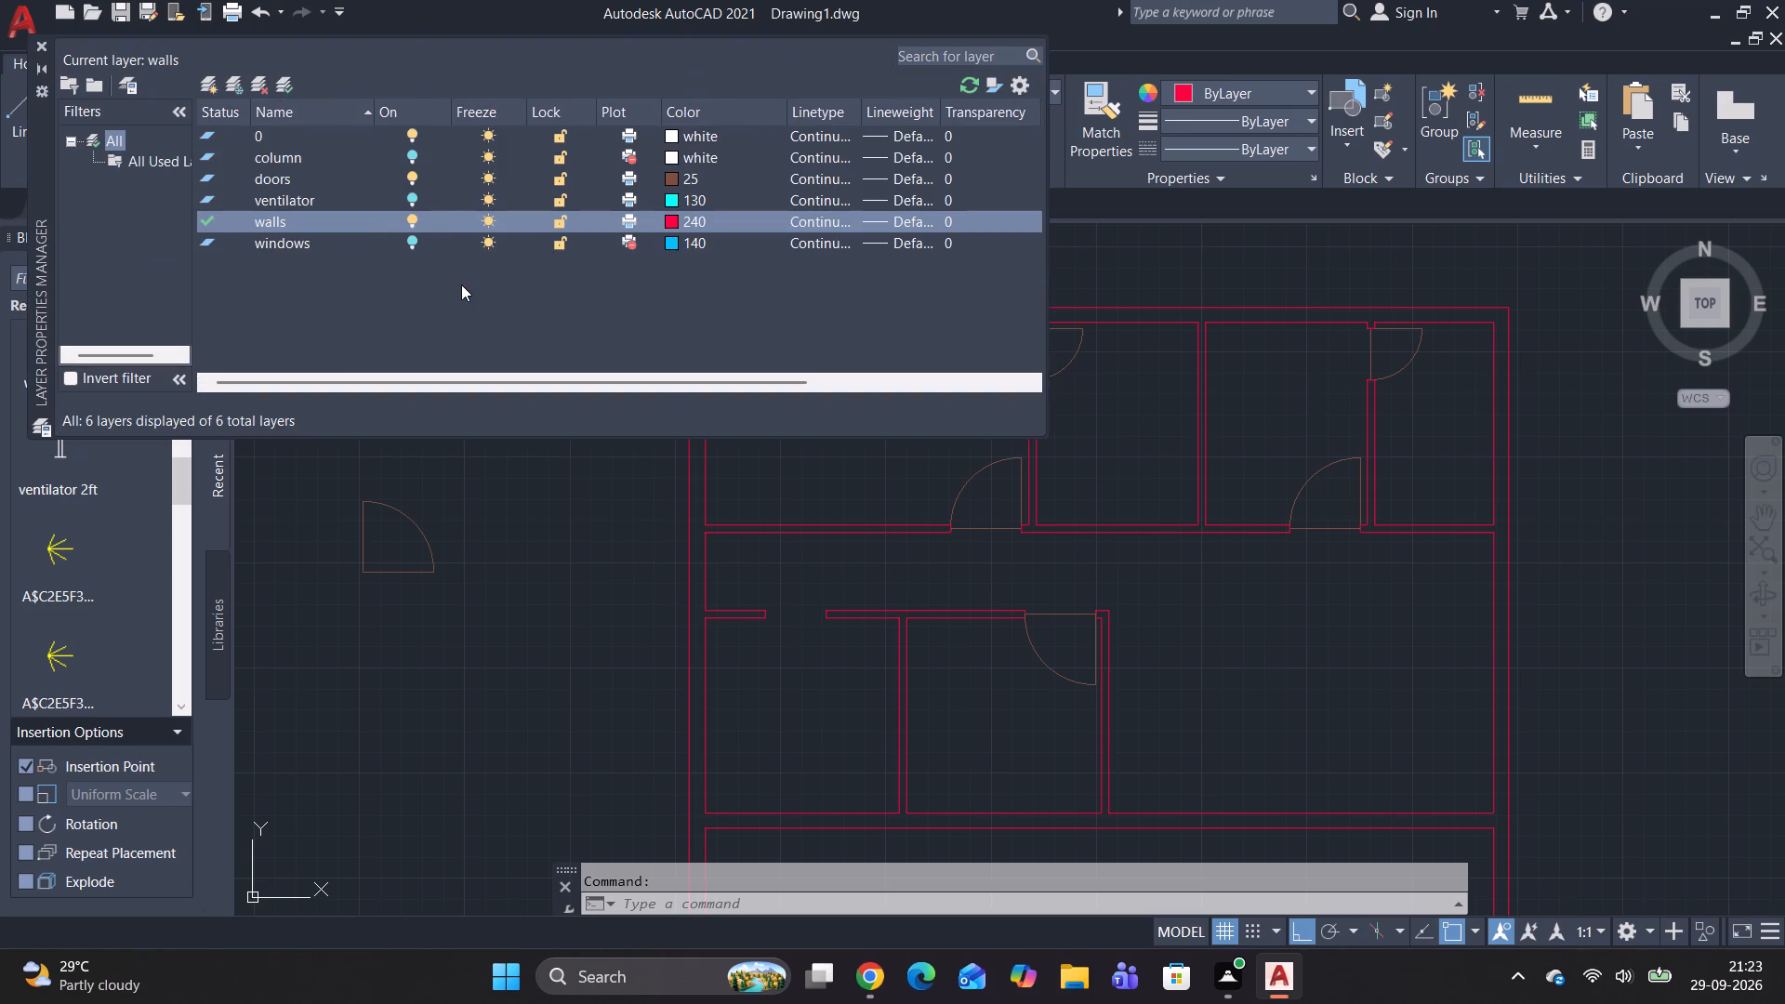
click(623, 248)
click(622, 159)
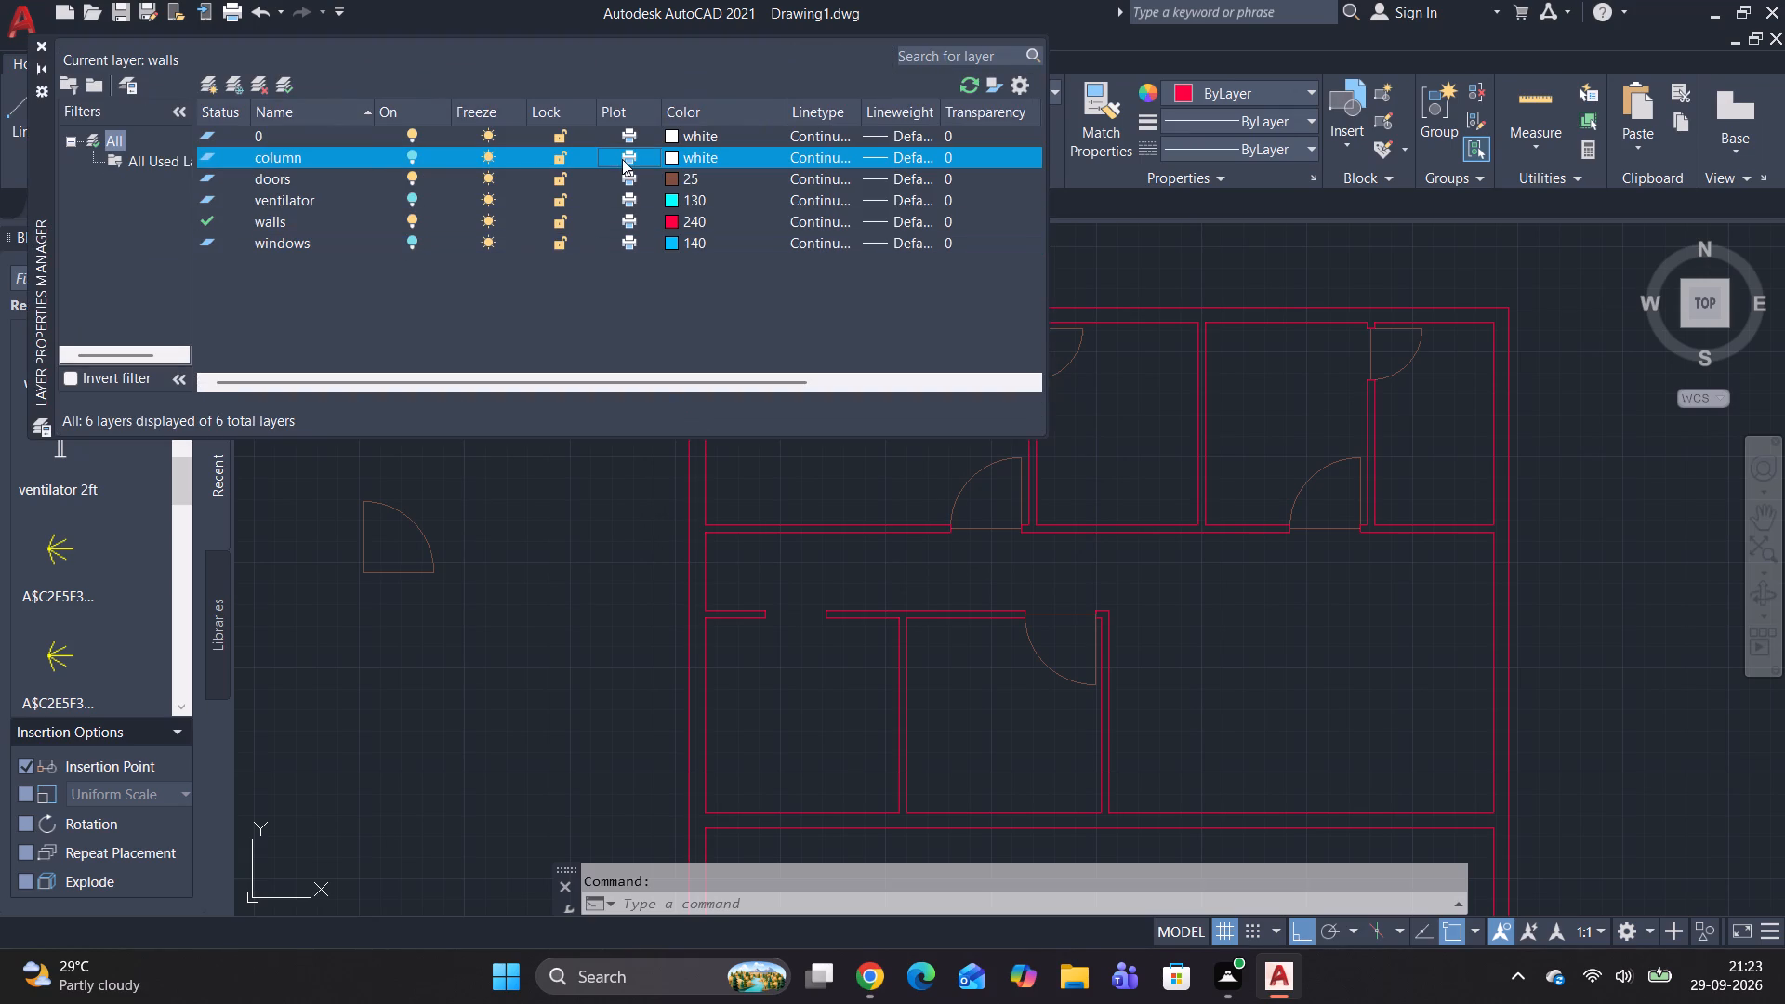
click(404, 296)
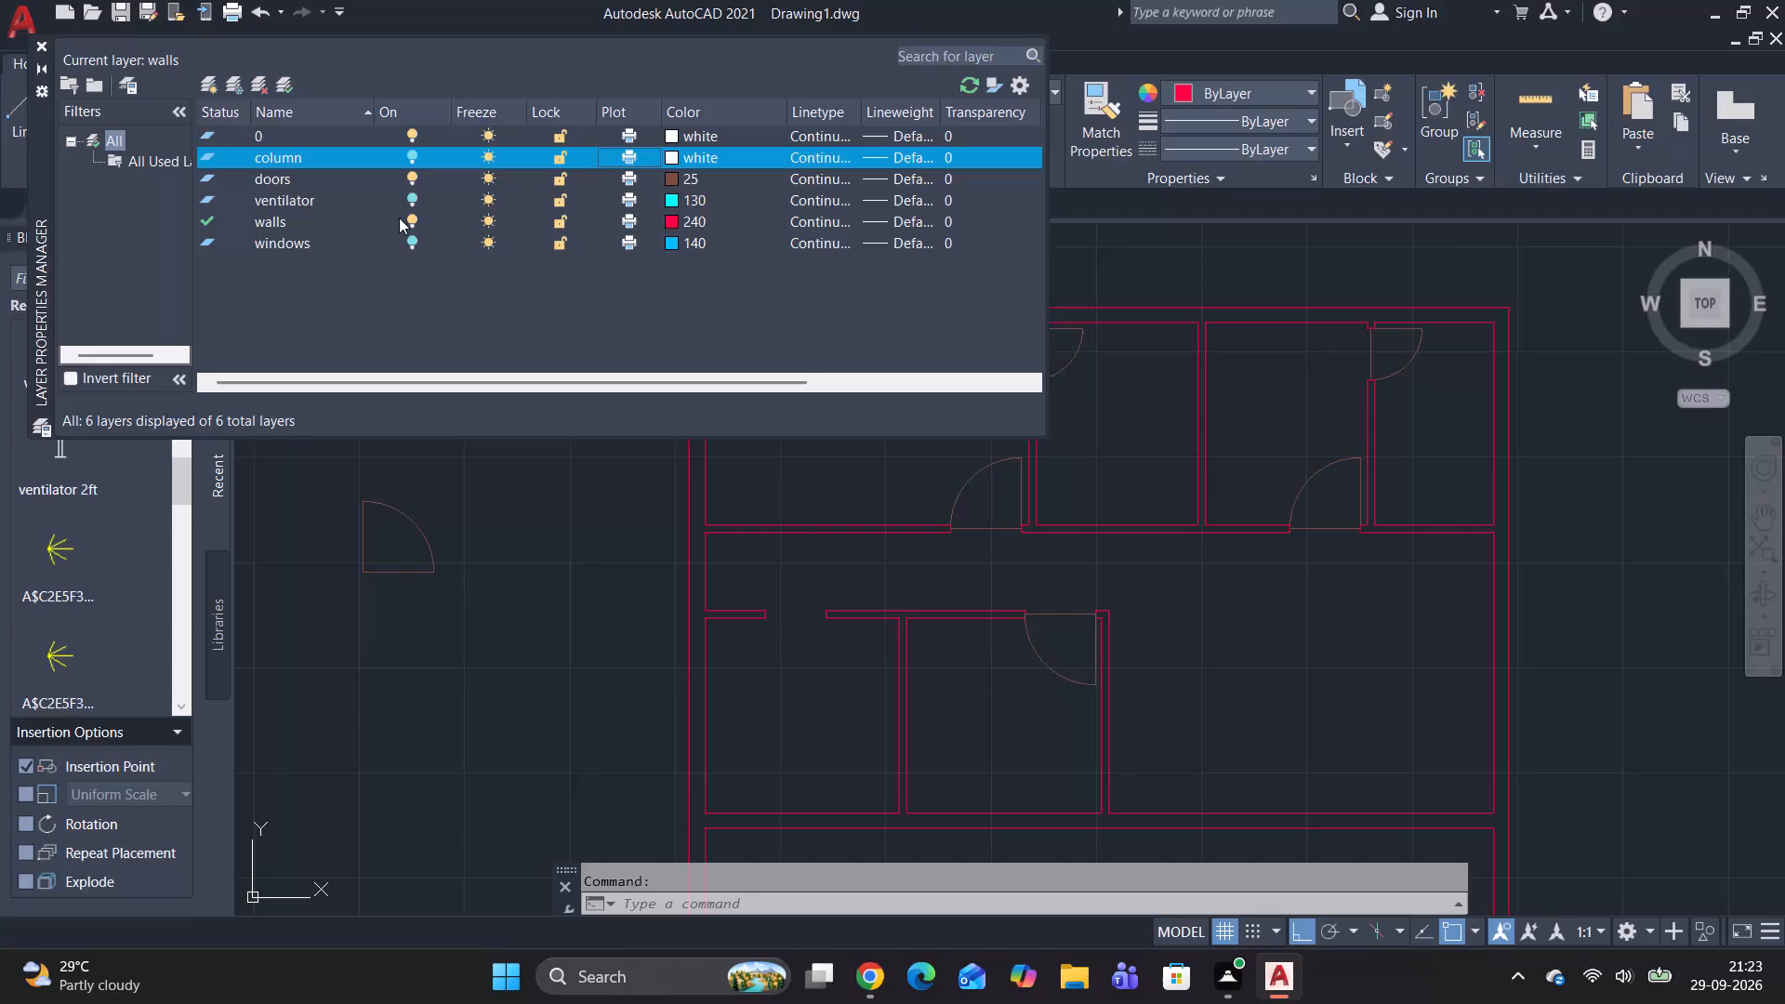
click(408, 235)
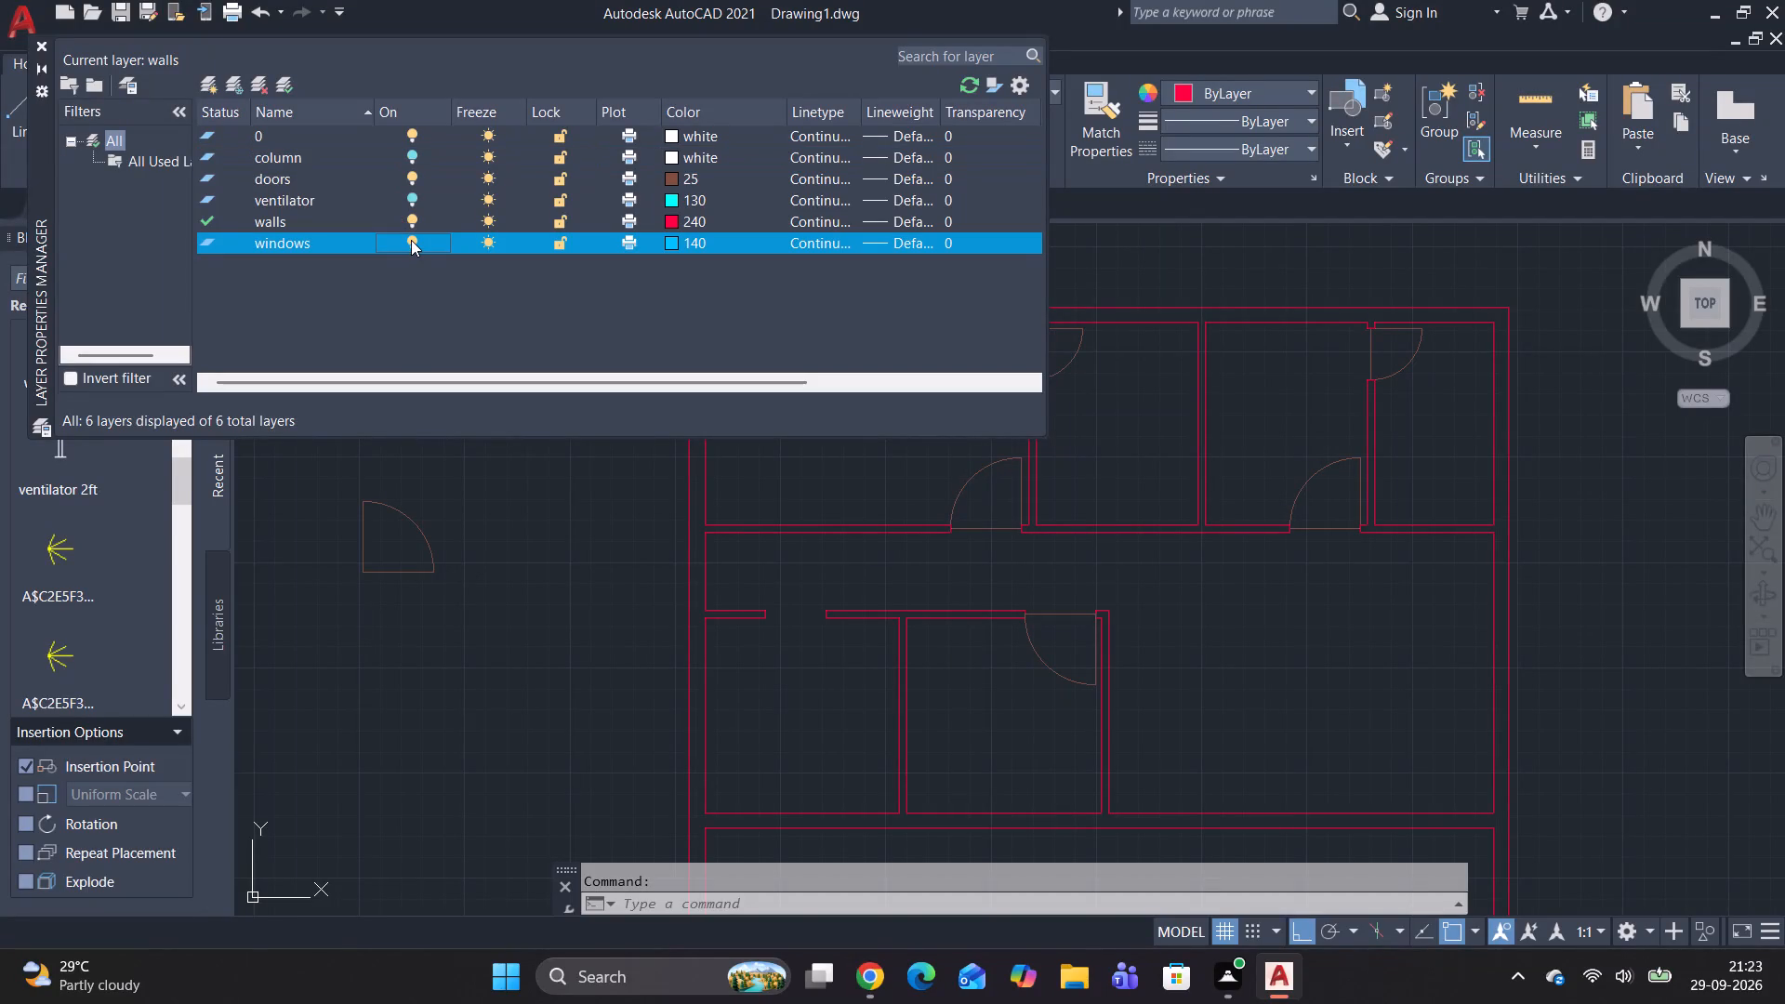
click(681, 157)
click(892, 670)
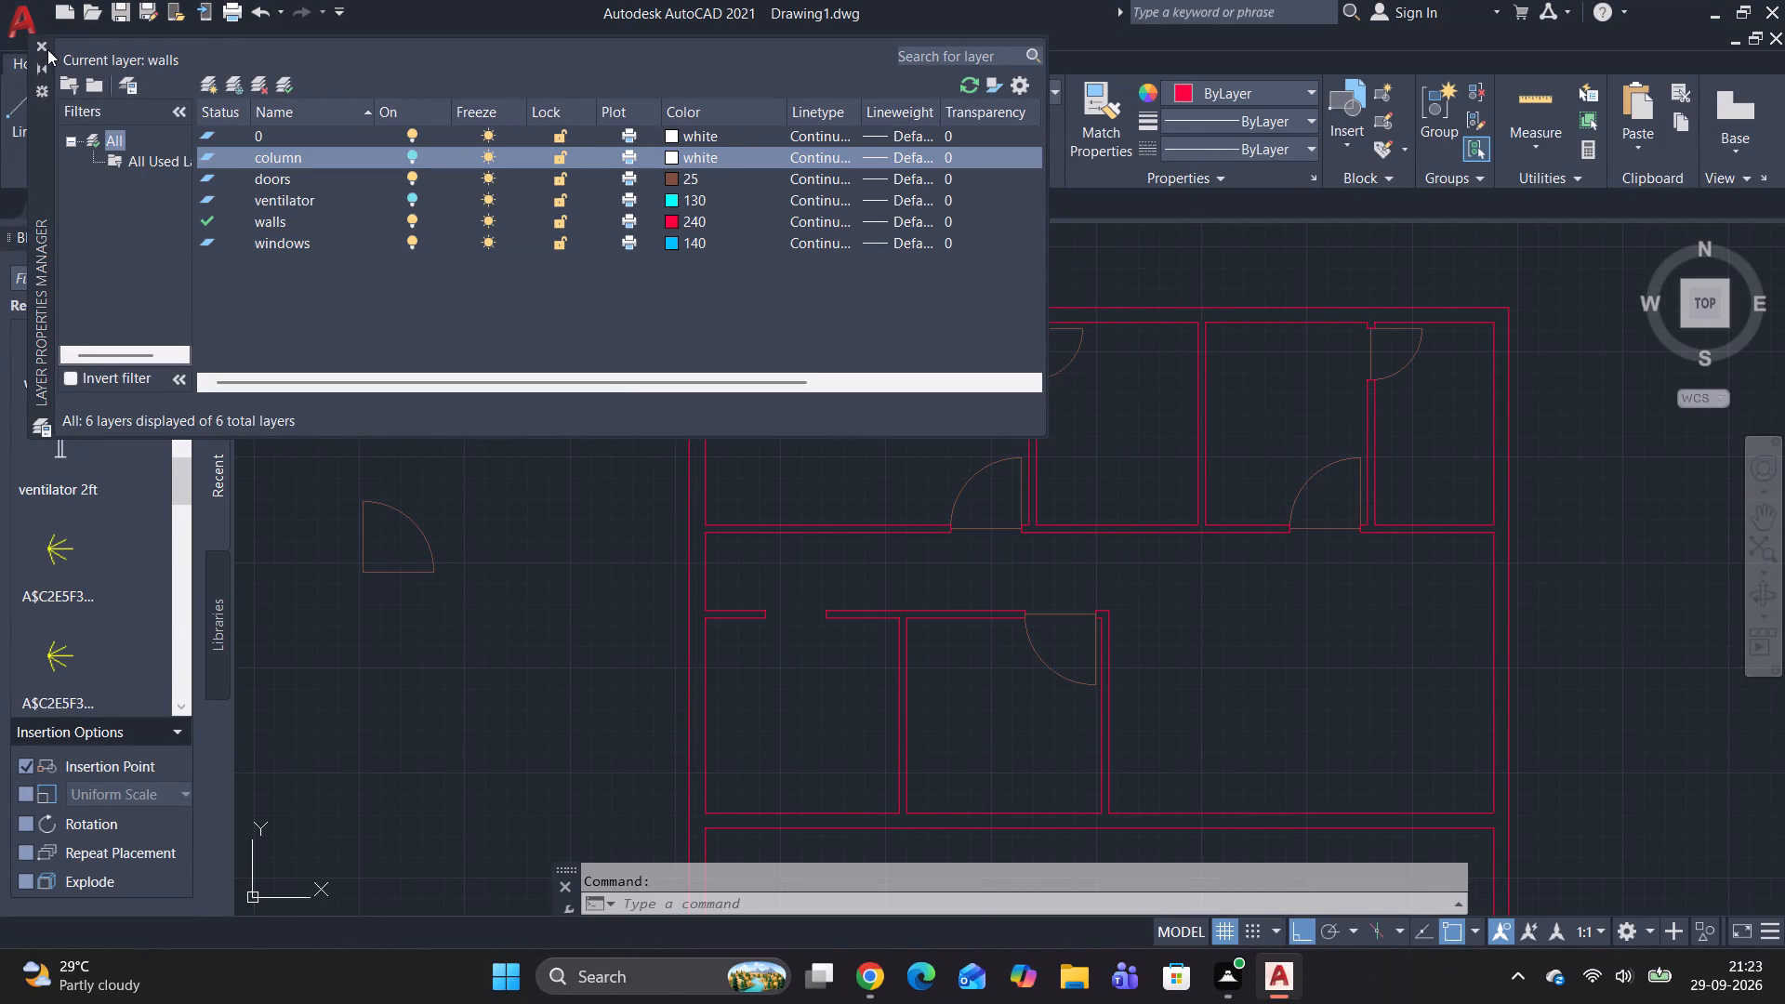
click(46, 49)
Insert another column block in the empty space left of the floor plan, above the spare door.
scroll(99, 466, down, 5)
scroll(103, 501, up, 1)
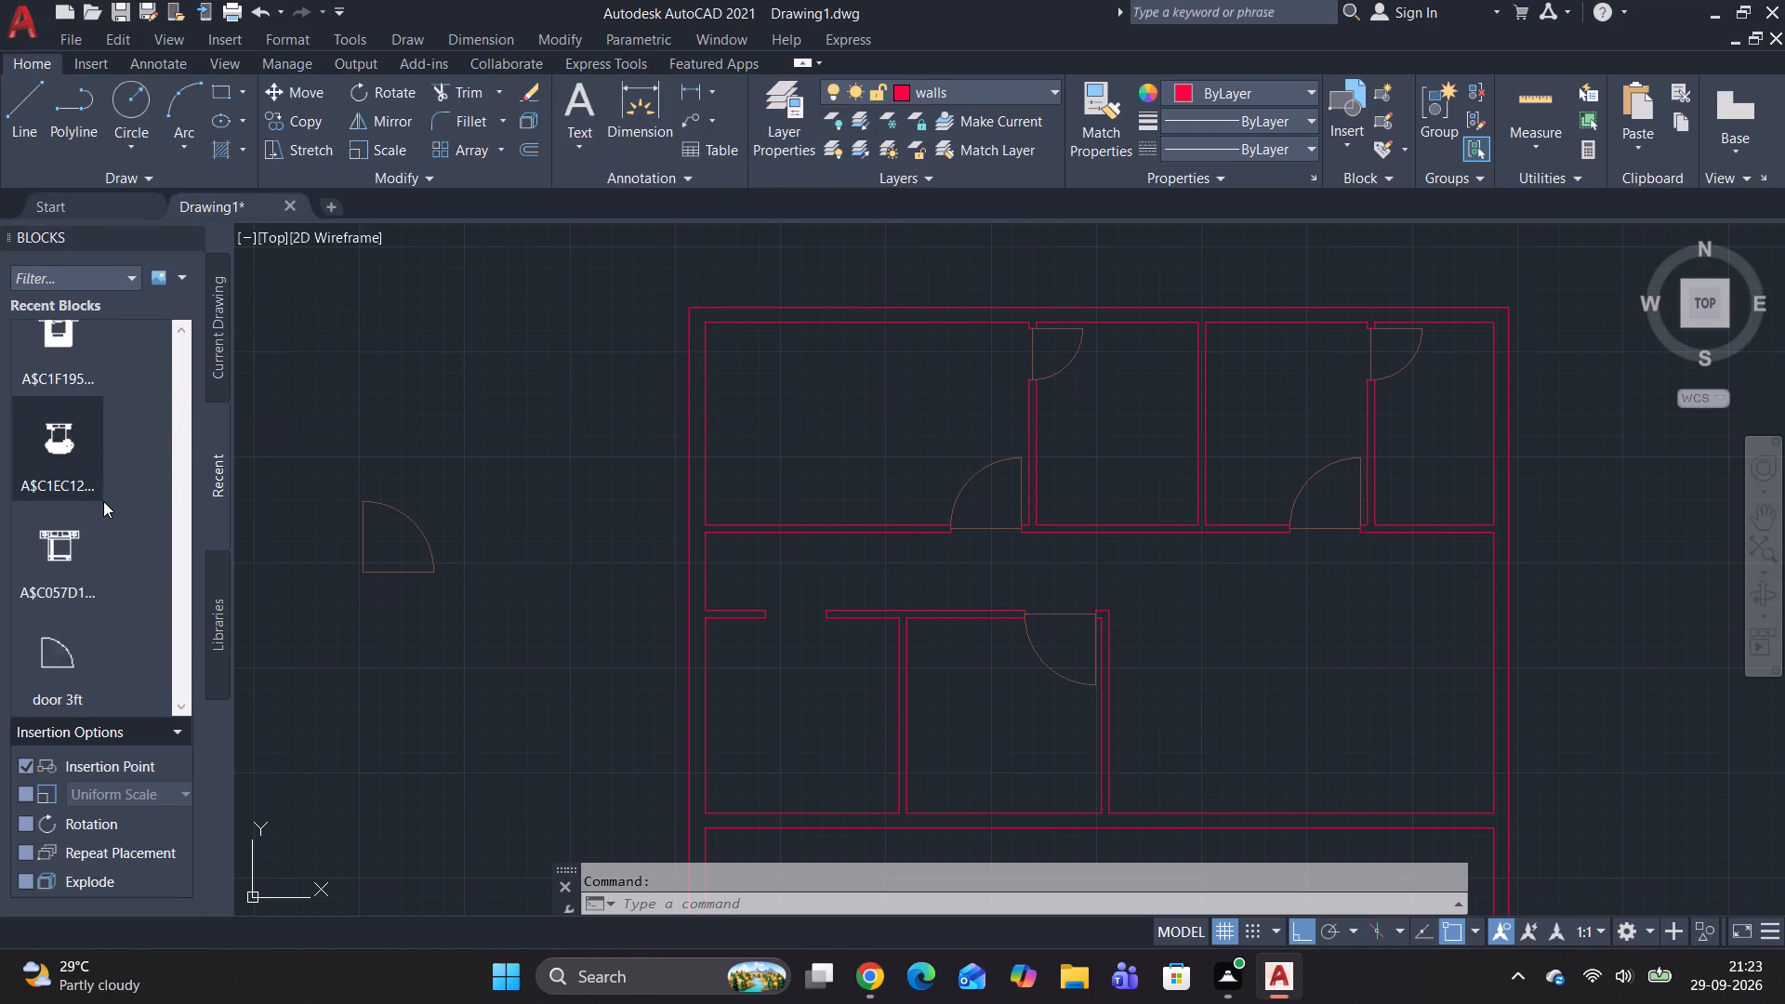
scroll(103, 501, up, 4)
double_click(82, 355)
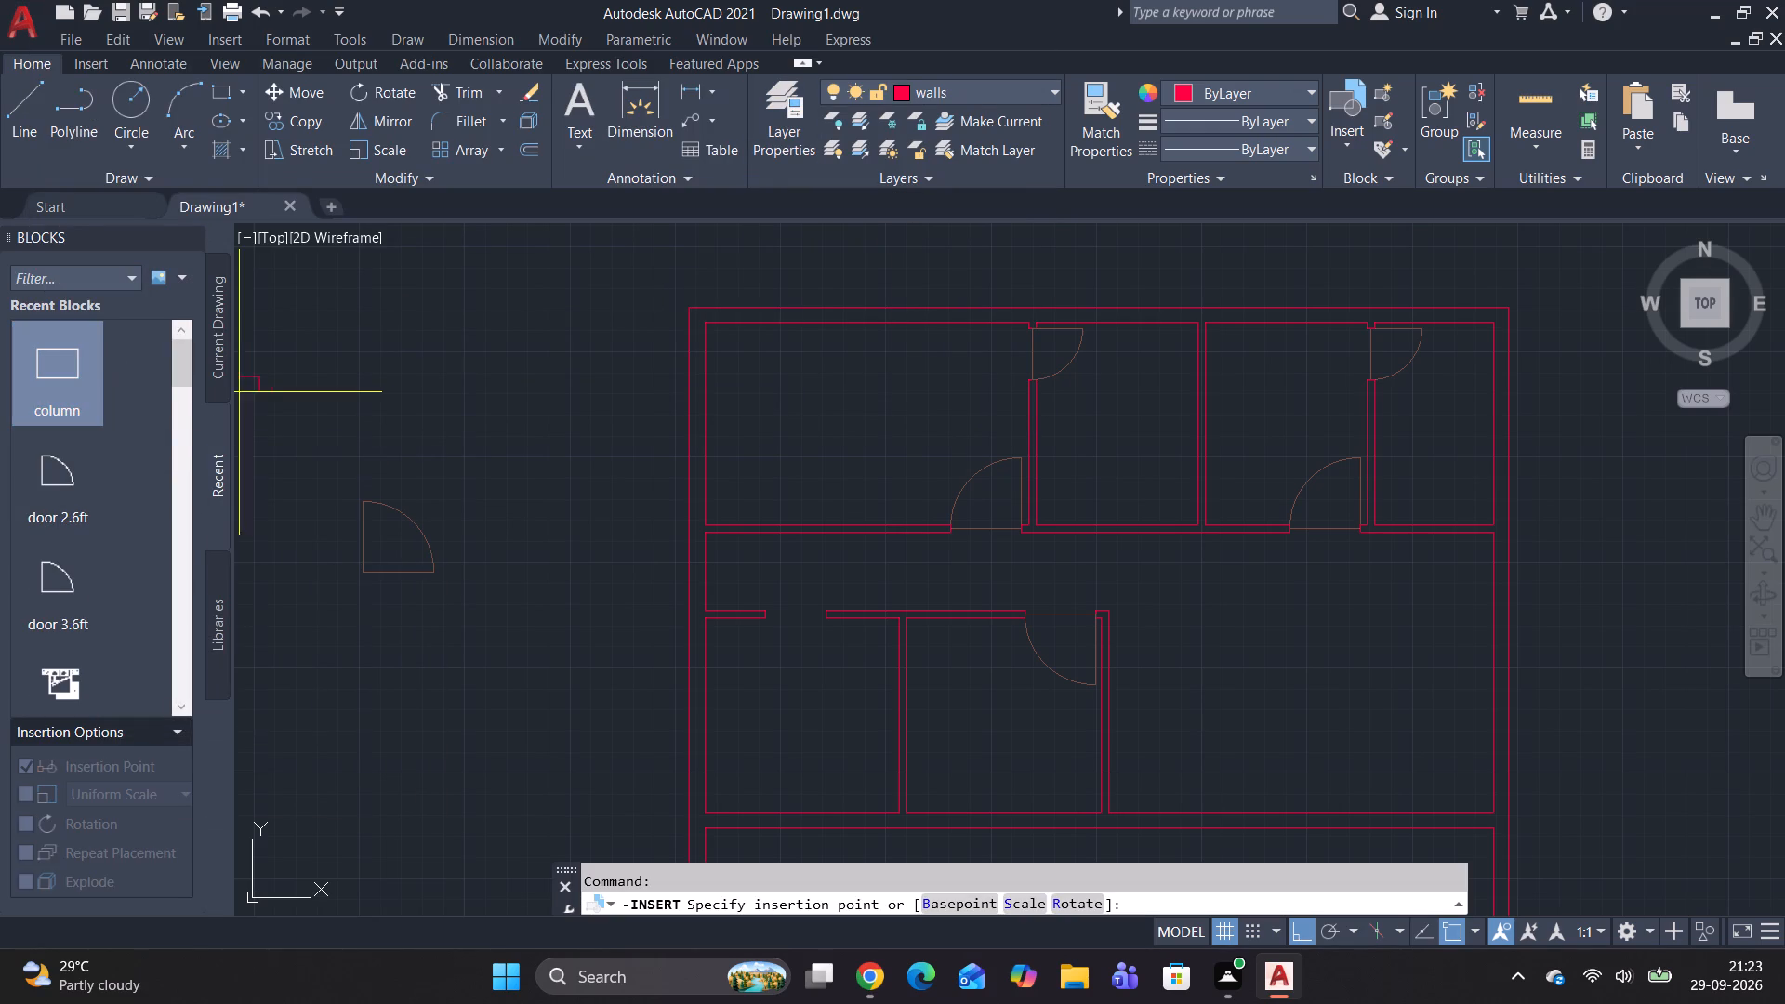
click(354, 402)
Turn on the column layer and assign the newly inserted column block to it.
click(368, 407)
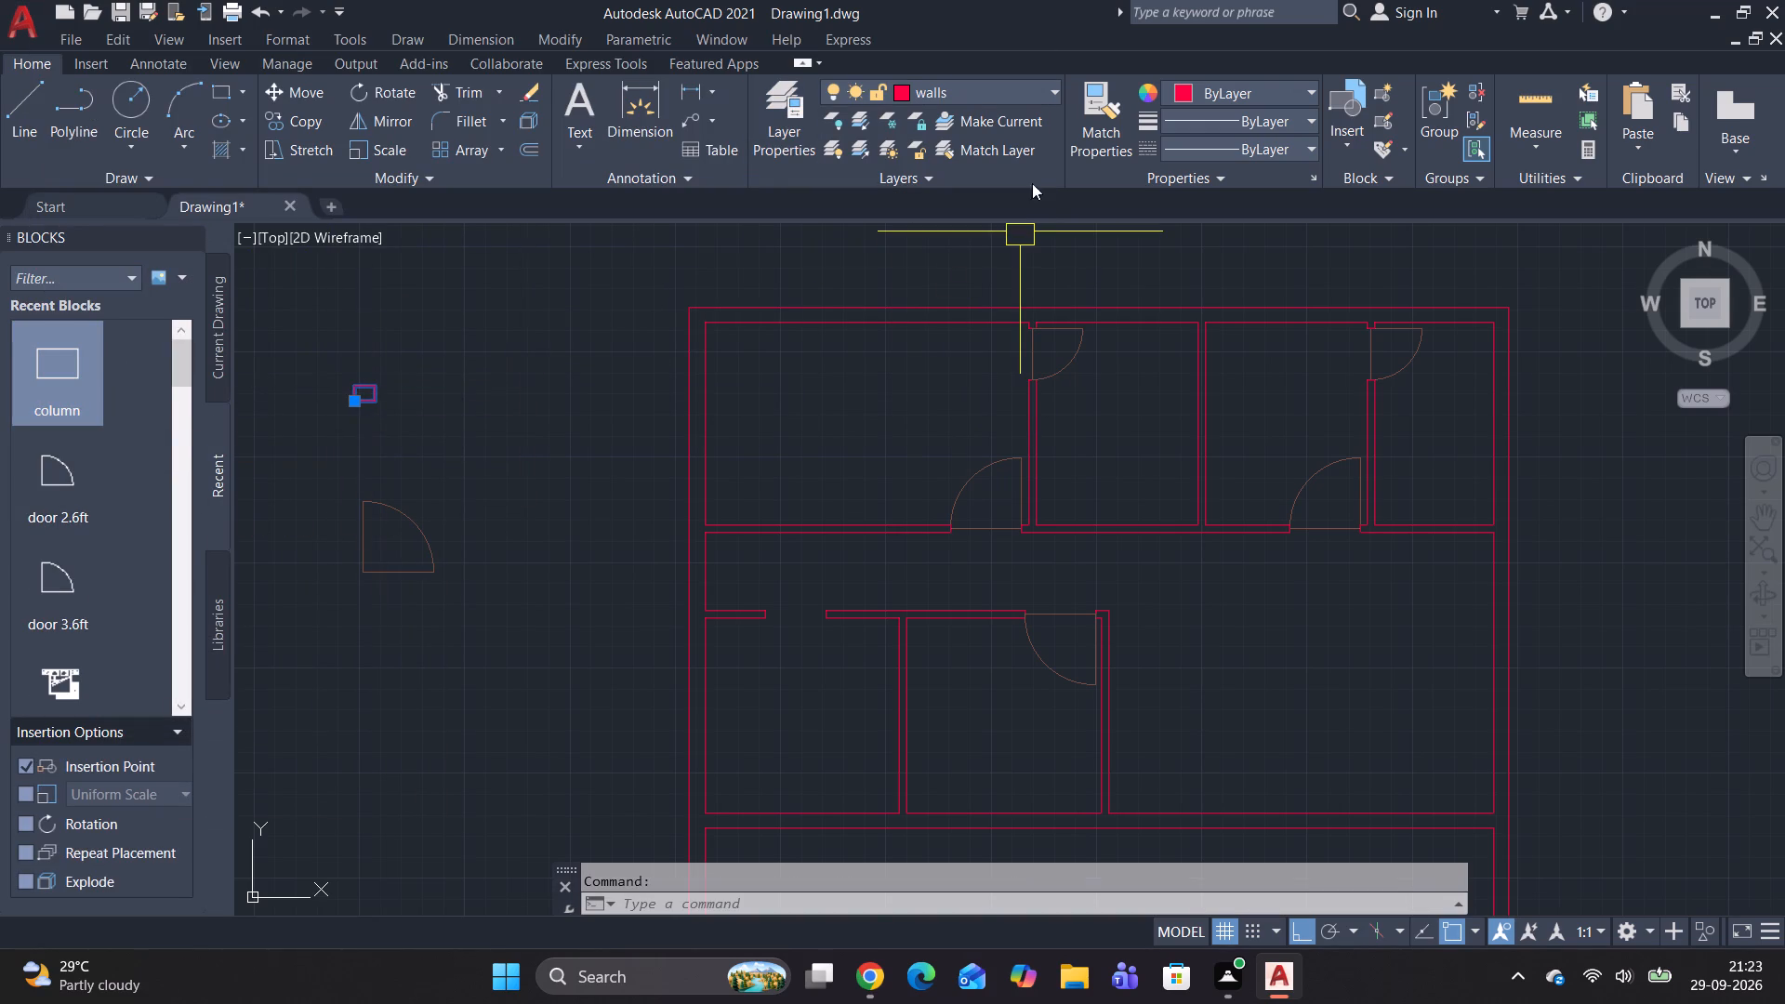
click(1049, 99)
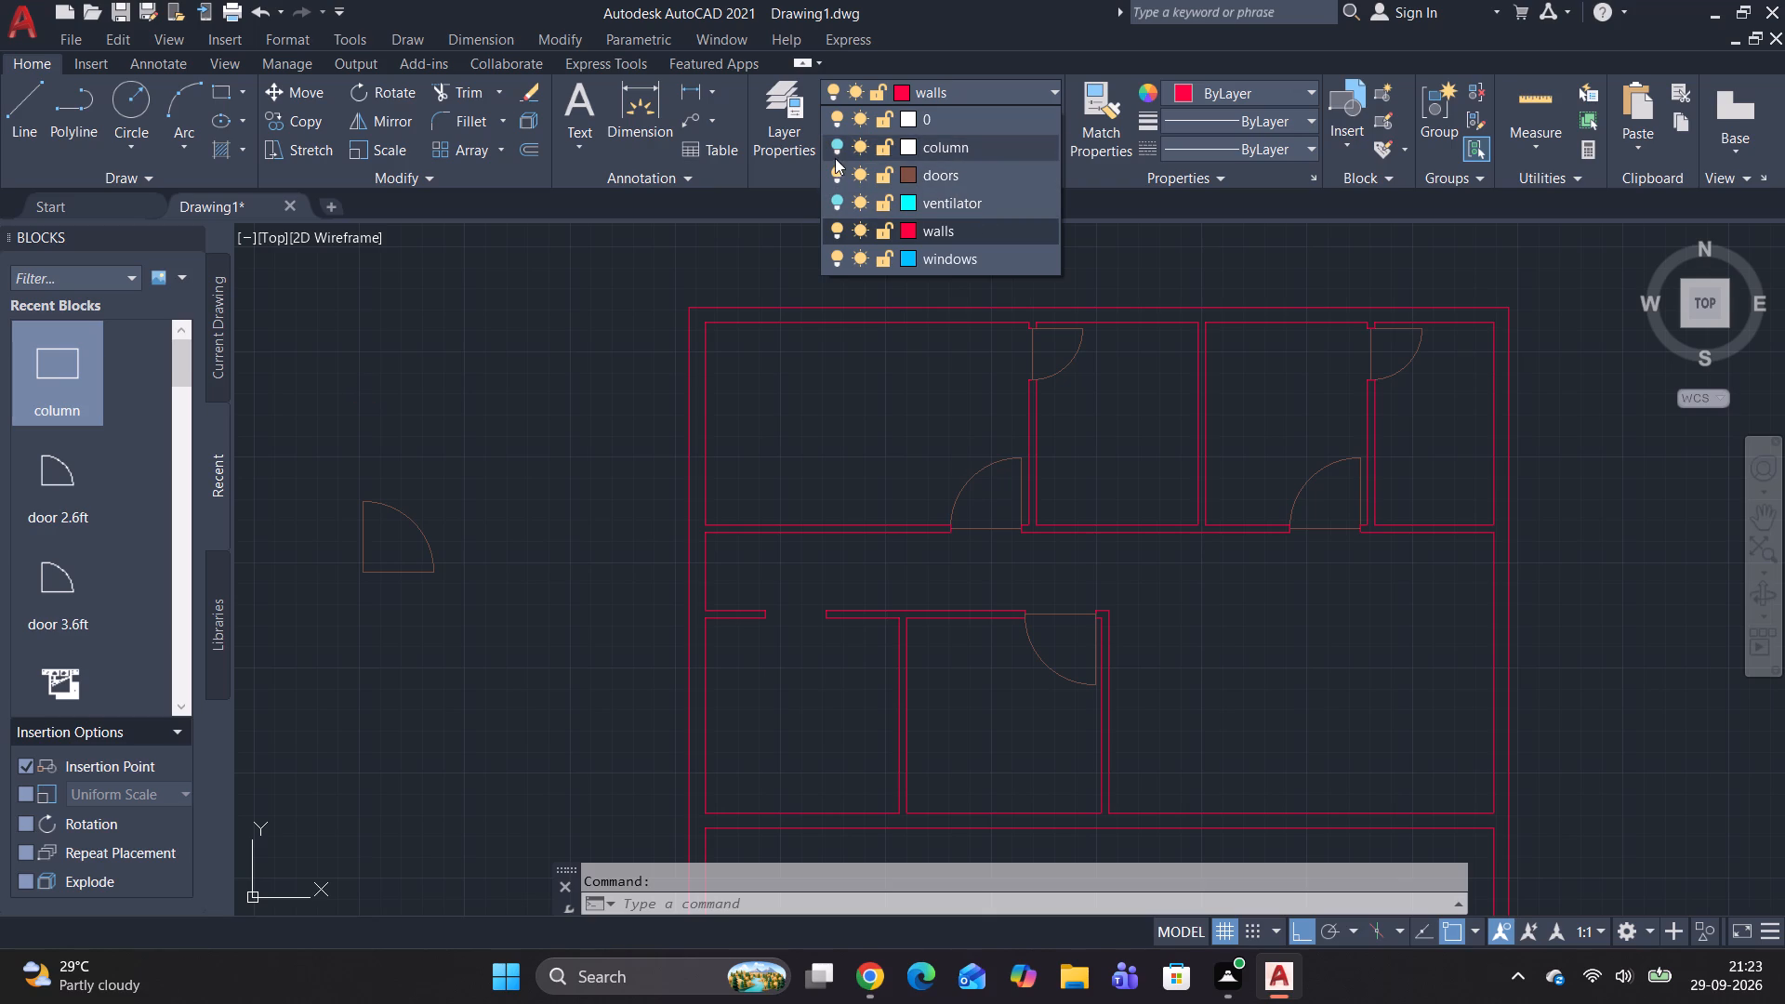
click(835, 143)
click(975, 149)
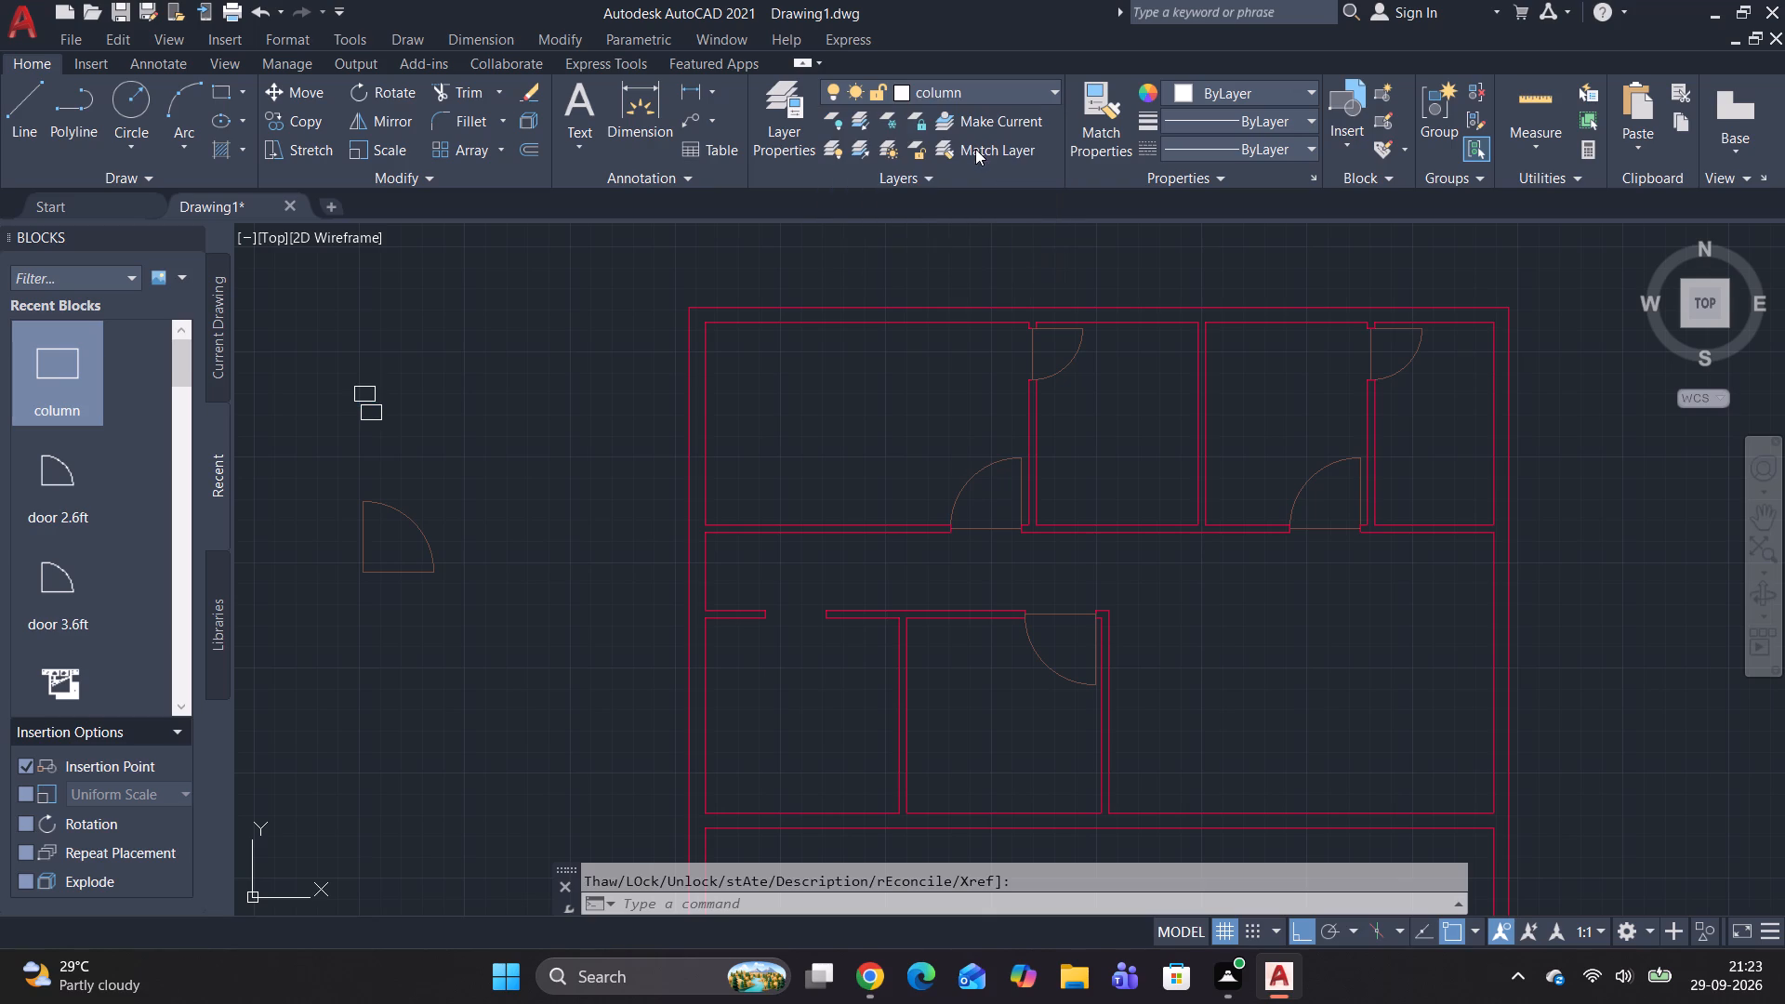
key(Escape)
key(Escape)
Move the upper loose column by its upper-left corner onto the outer wall's upper-left corner.
click(378, 368)
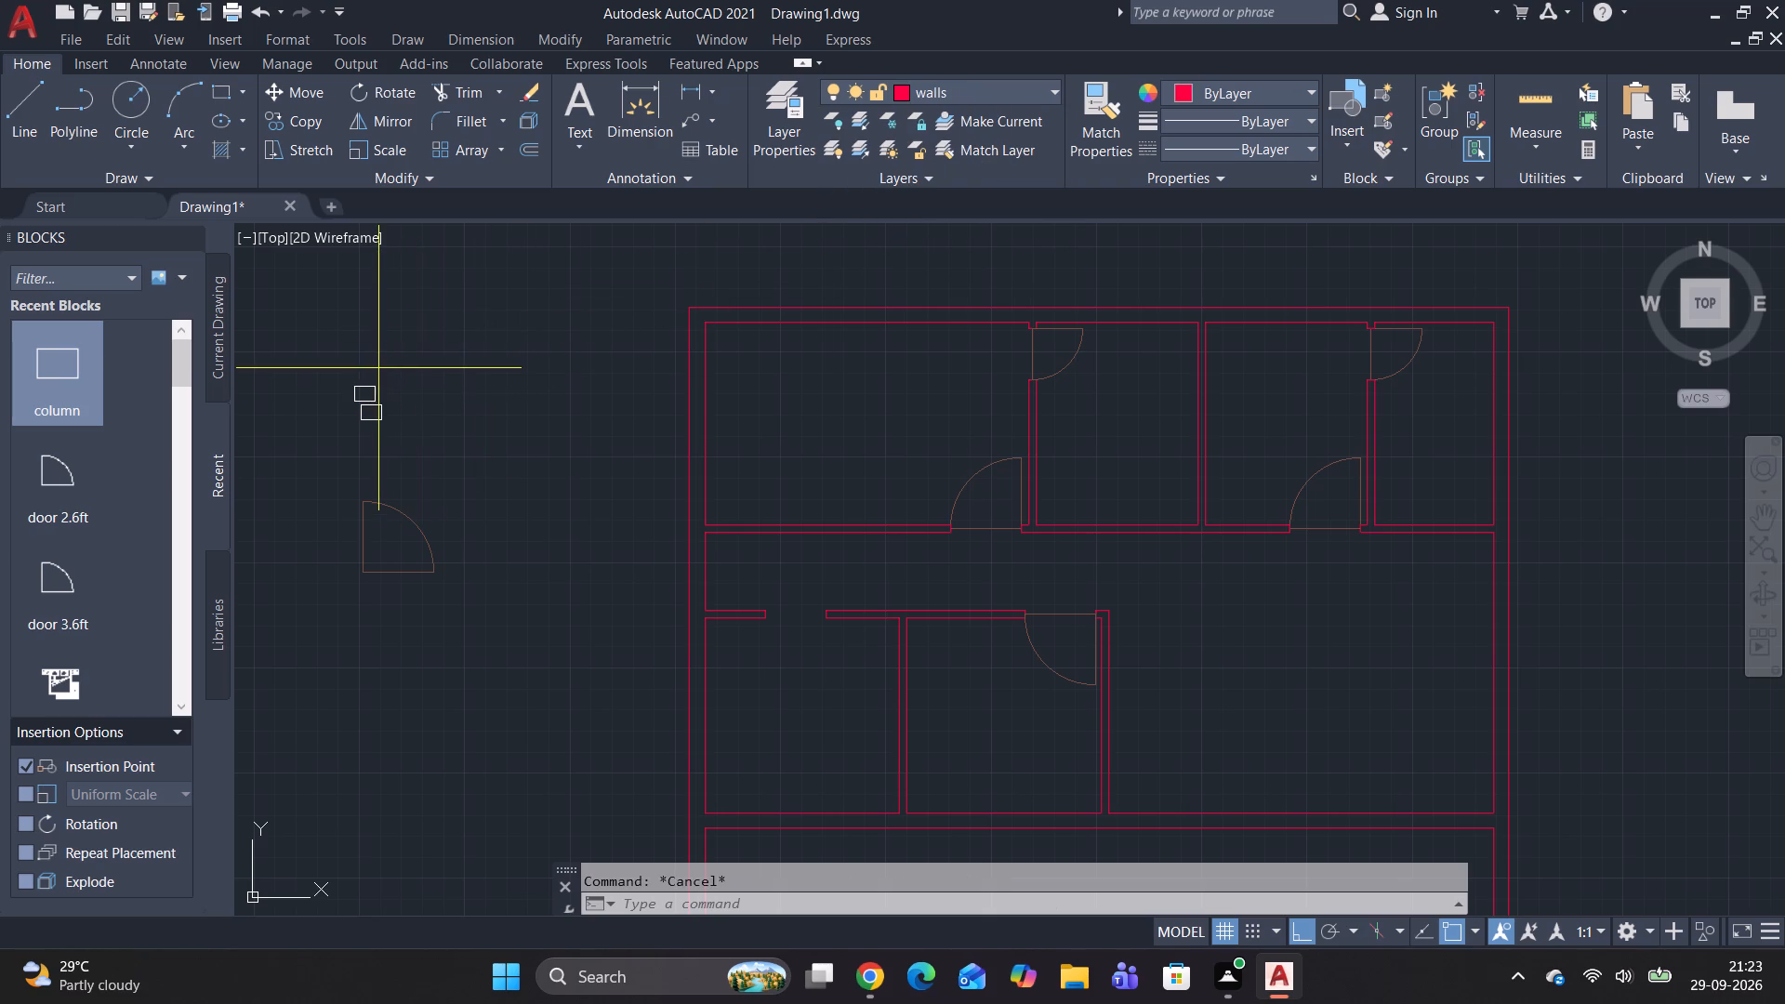
click(354, 396)
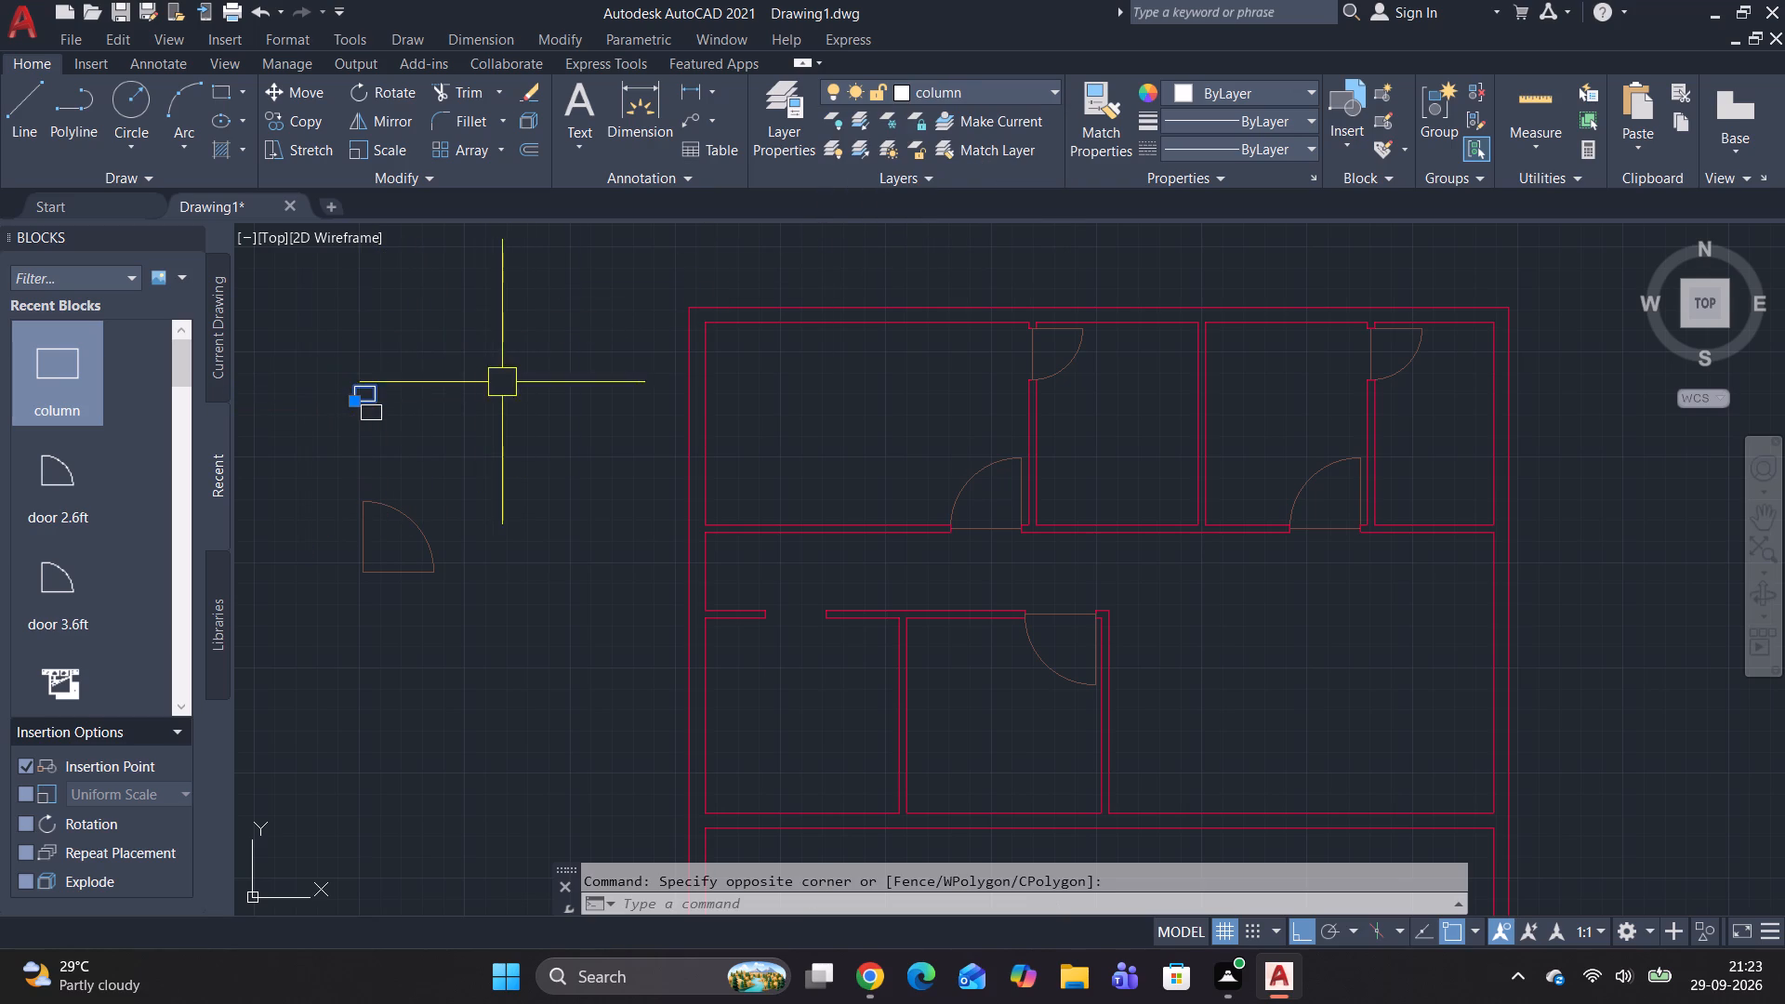
text(m)
key(space)
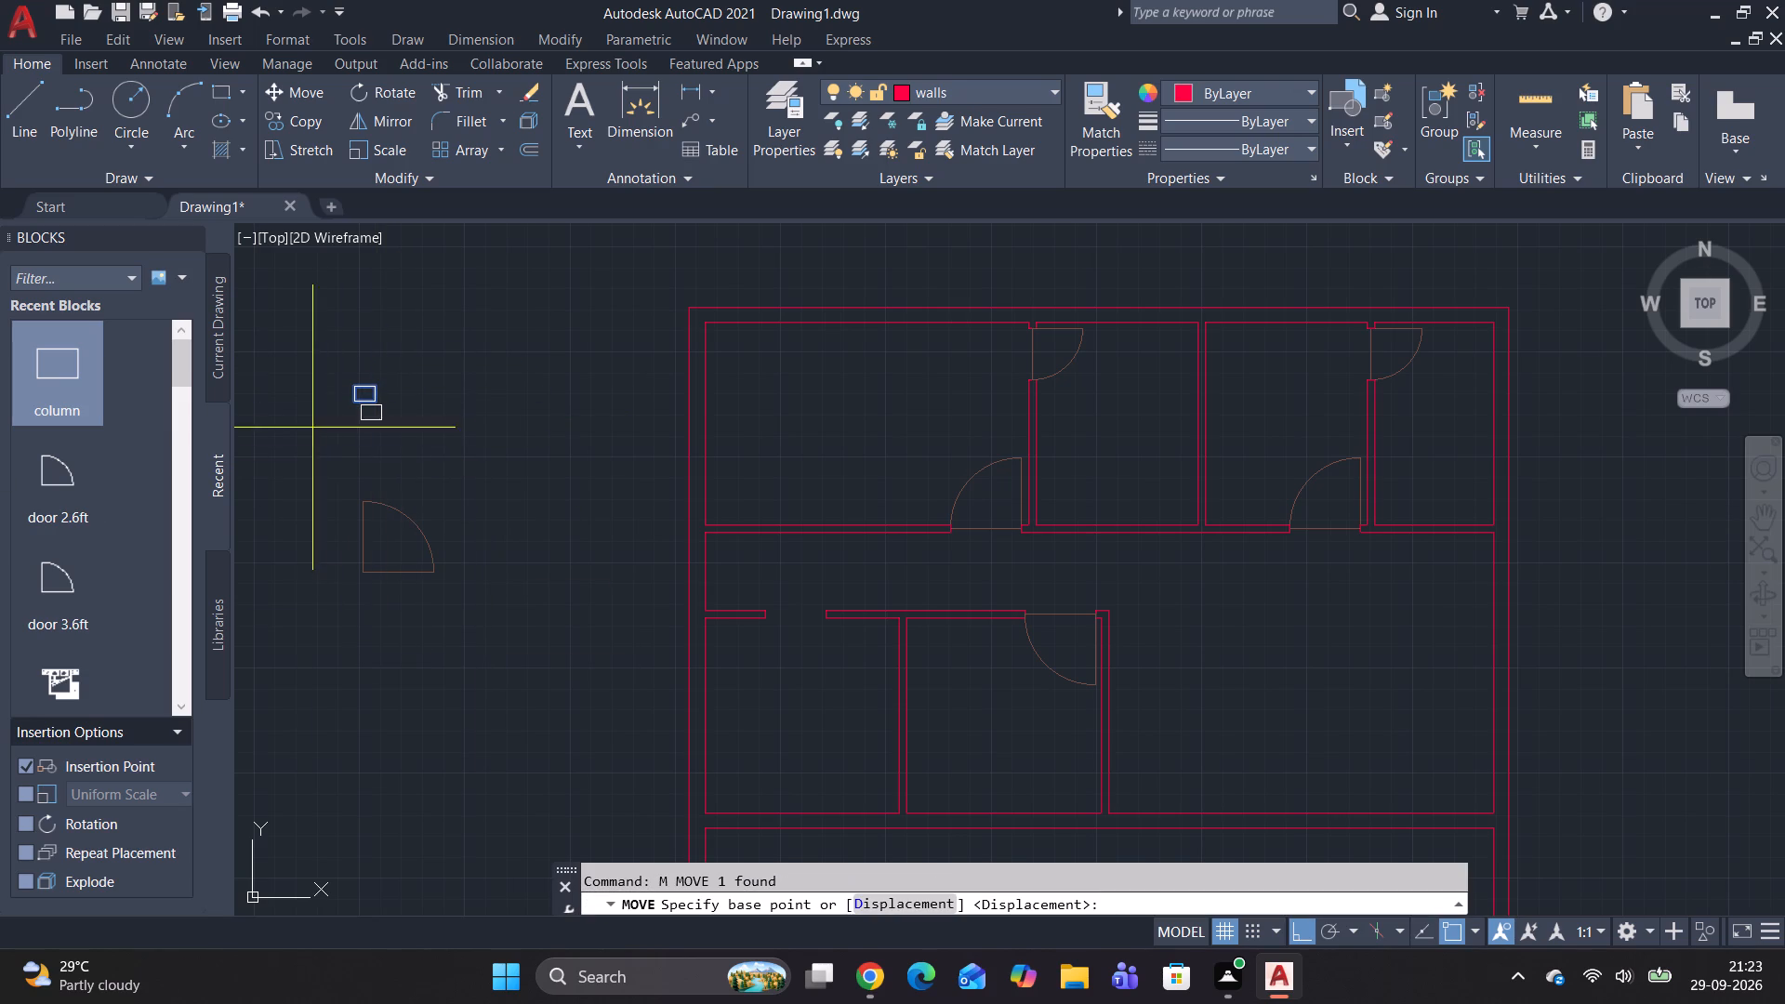
click(352, 384)
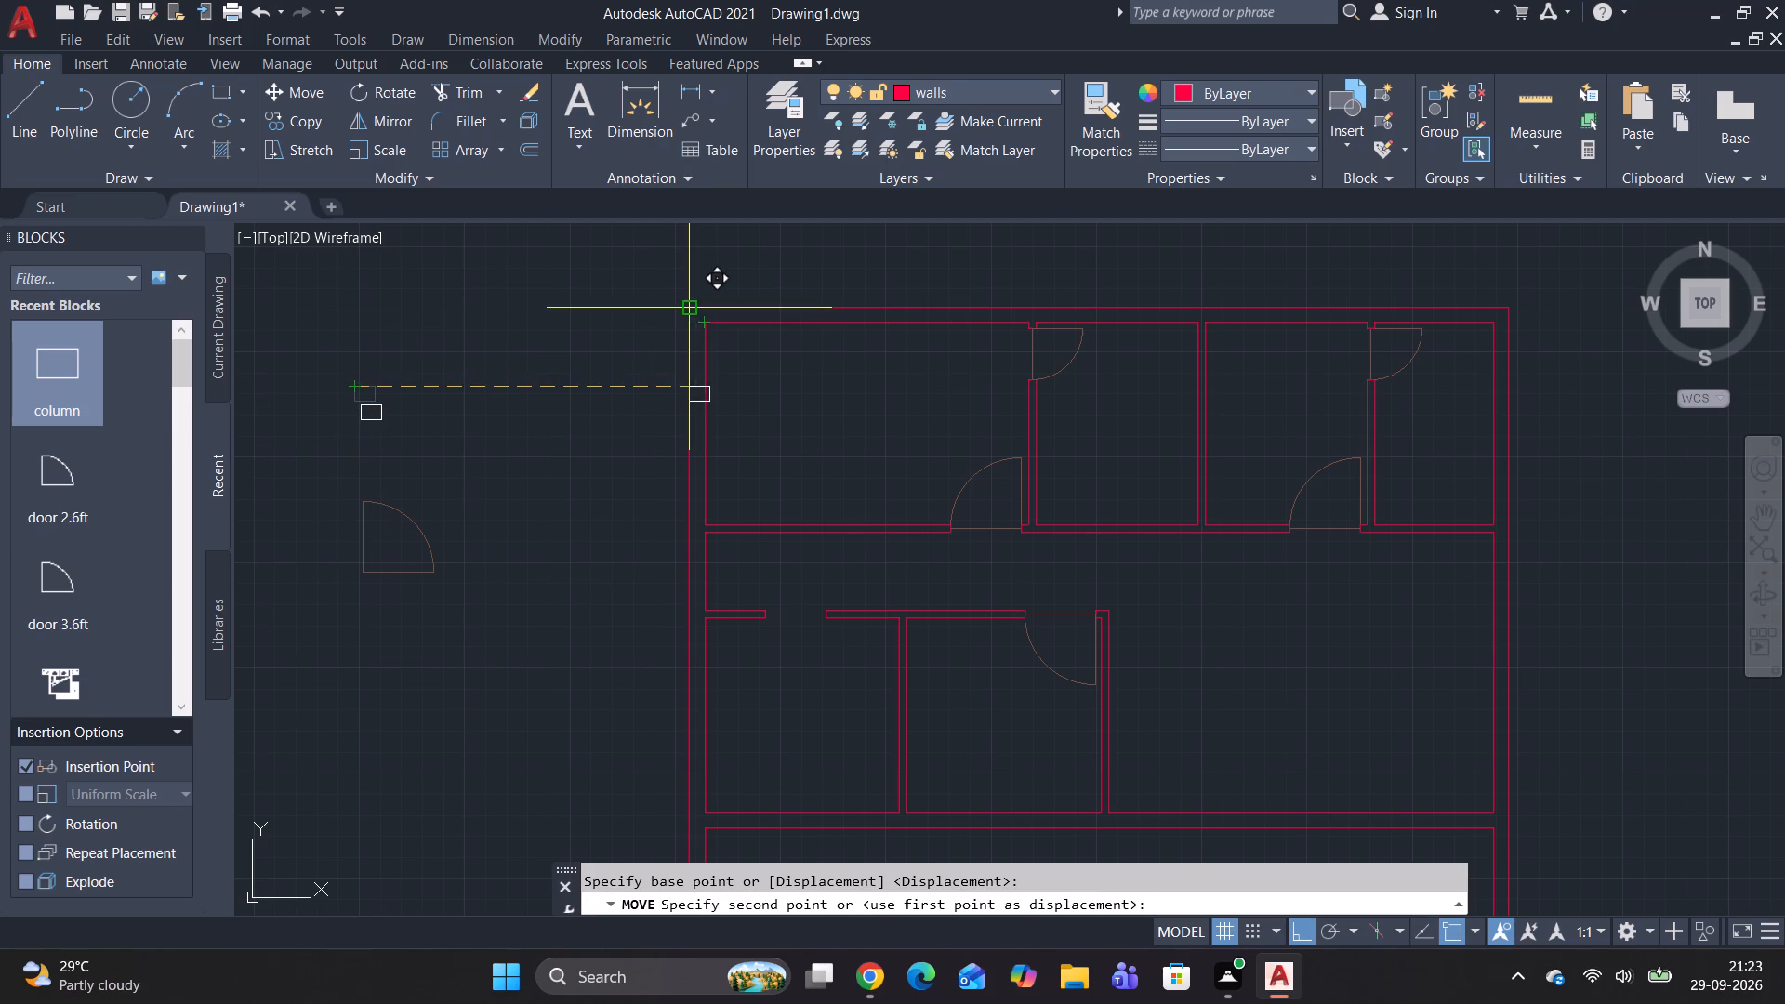
click(688, 312)
scroll(730, 382, down, 1)
middle_drag(730, 382, 760, 318)
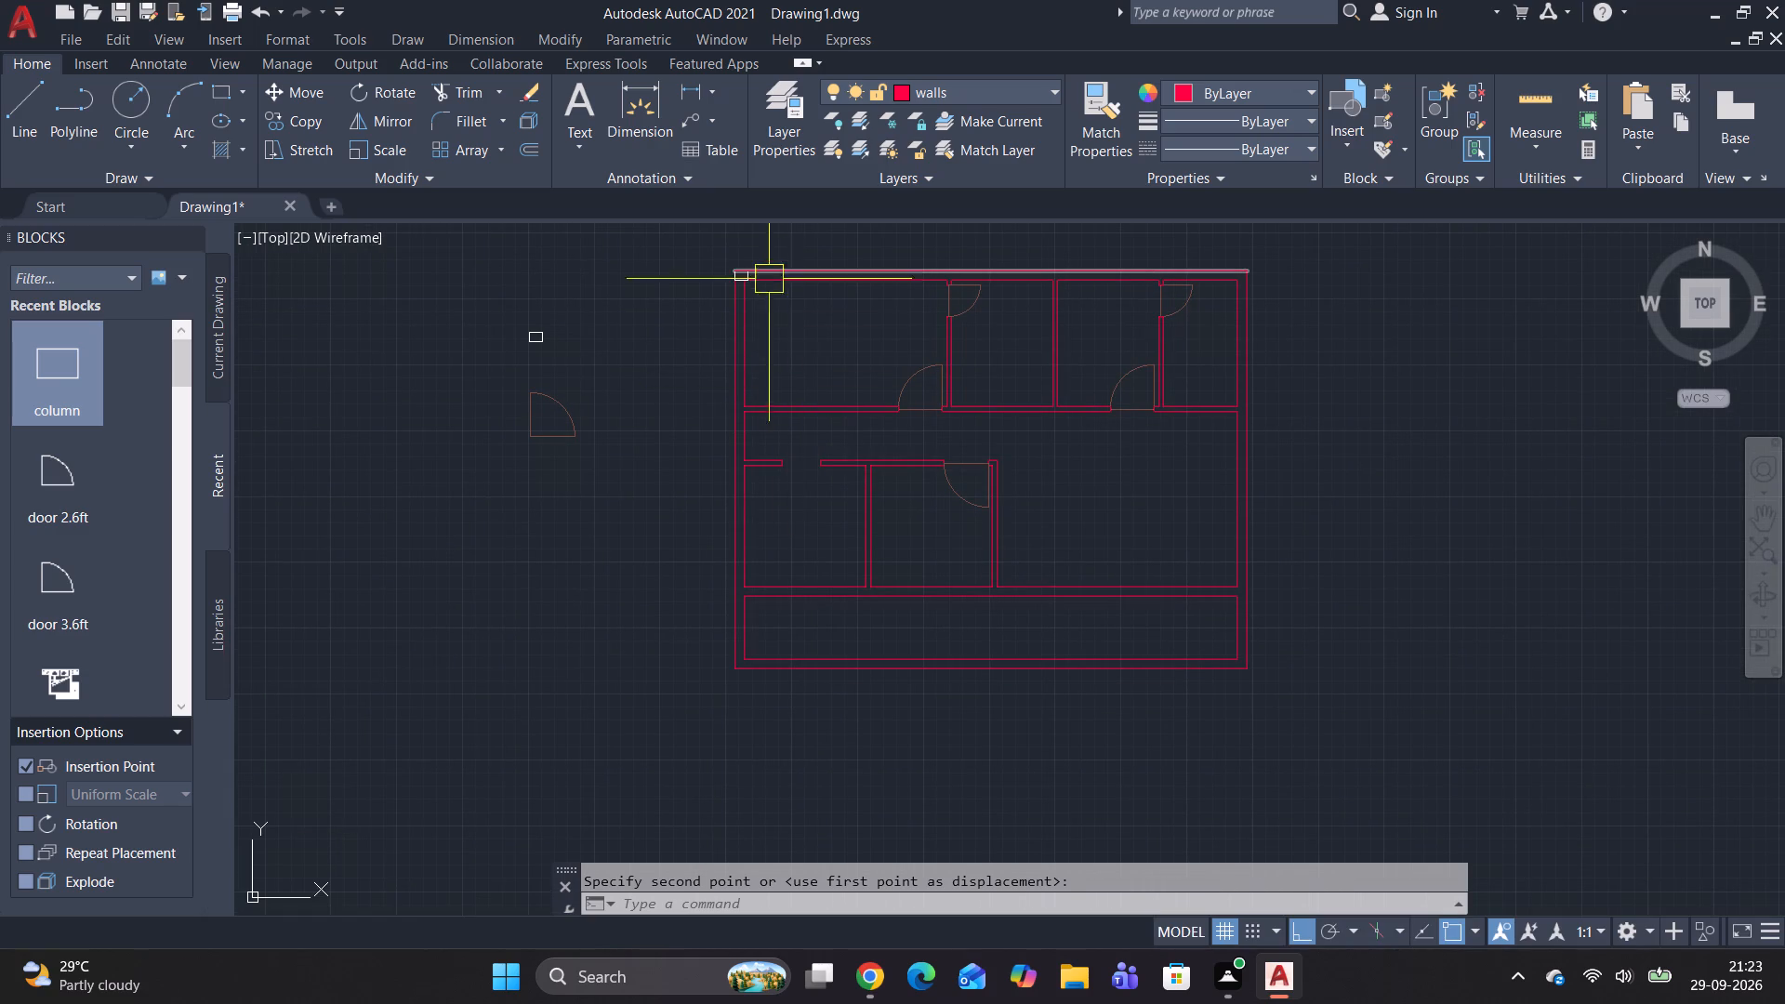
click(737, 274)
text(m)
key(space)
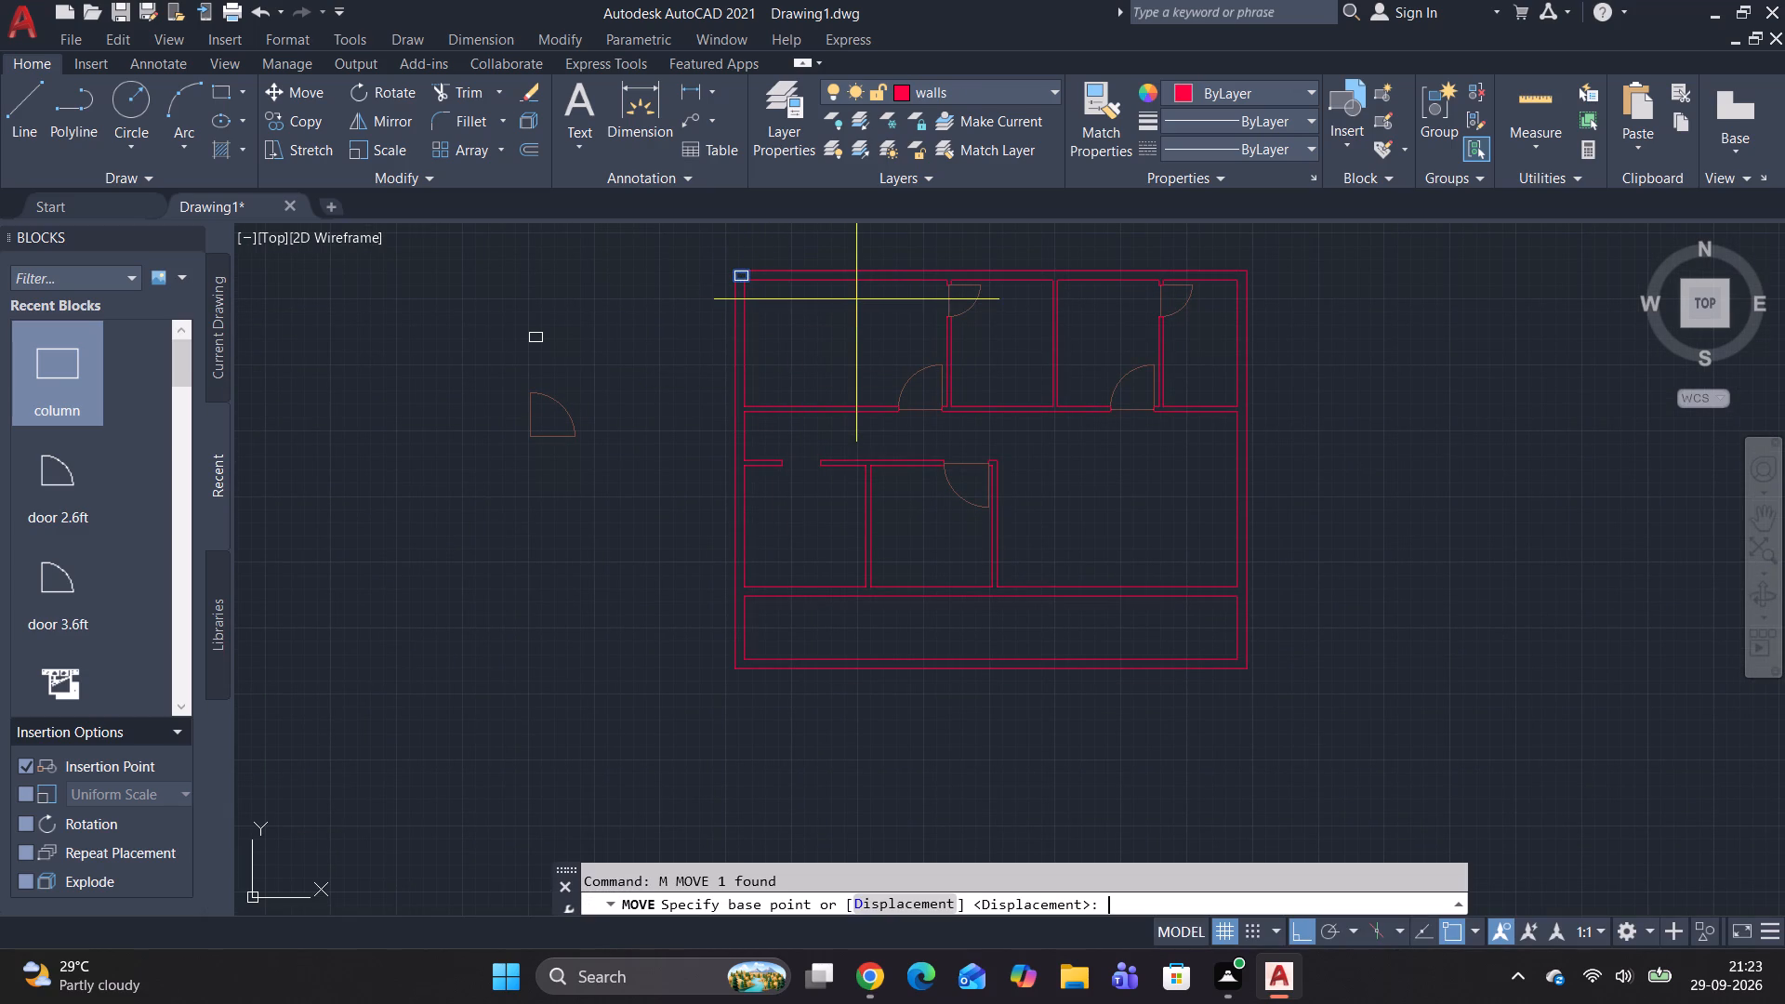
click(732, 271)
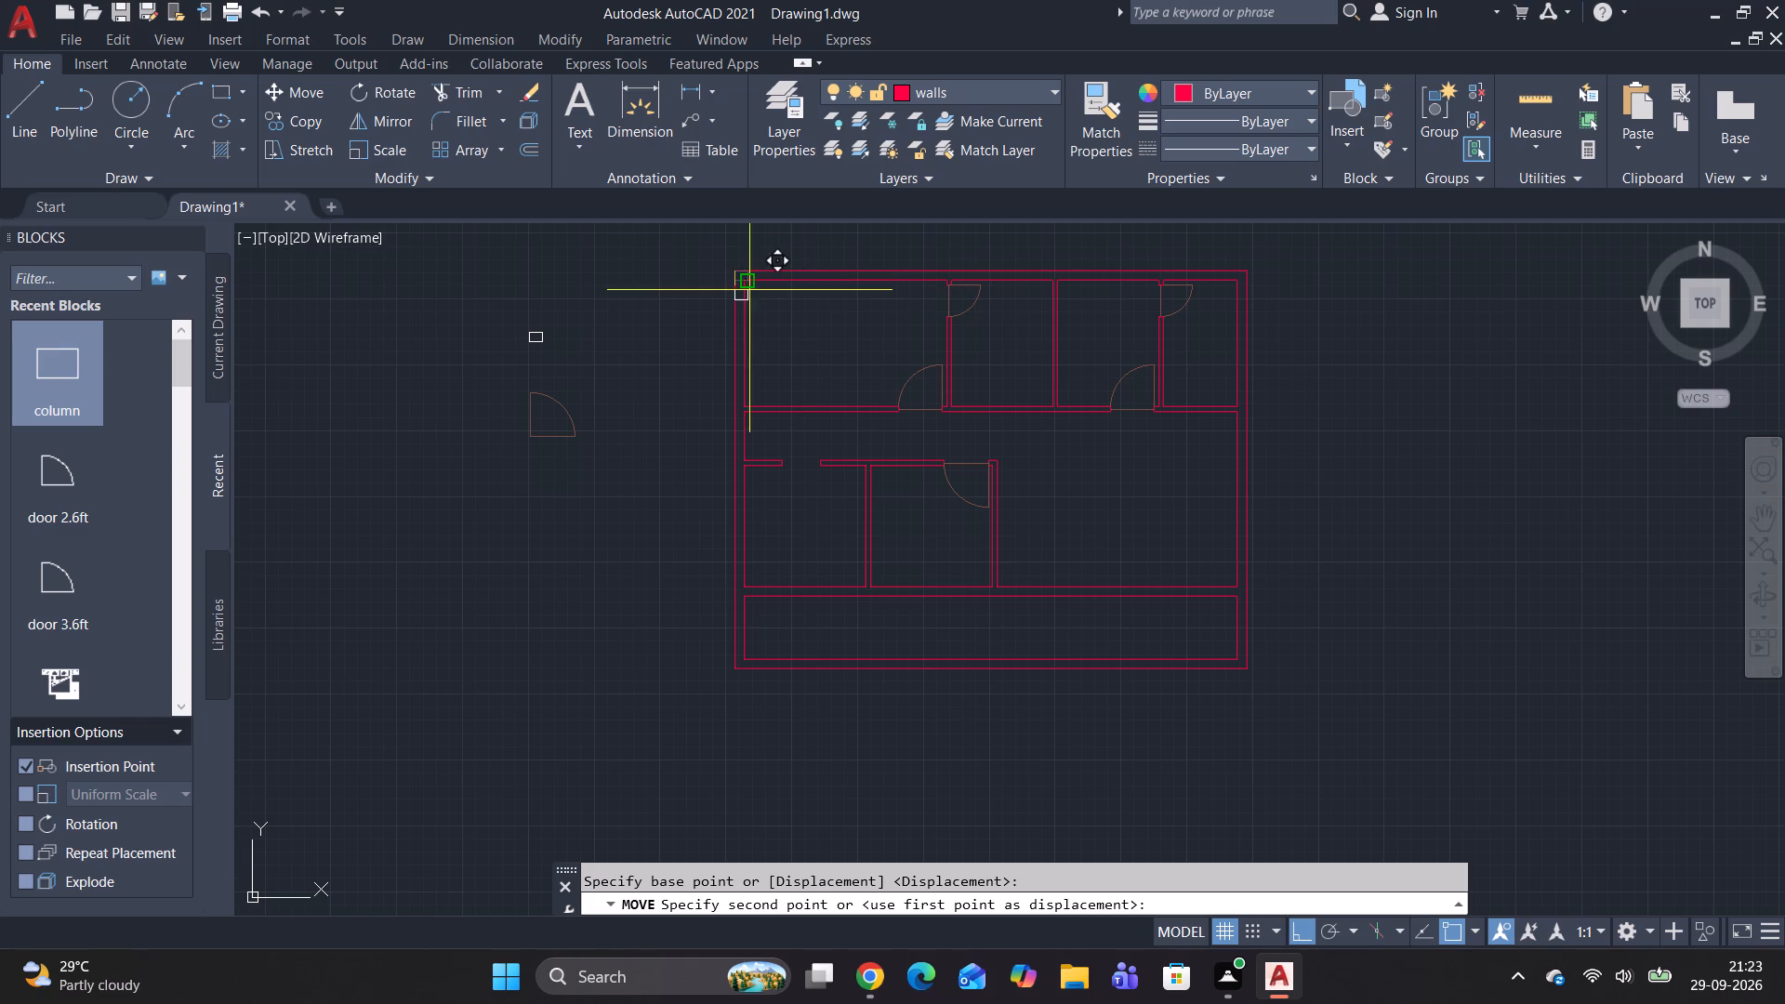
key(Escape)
Copy the upper-left corner column along the top outer wall to the junctions with the first two inner walls.
click(745, 278)
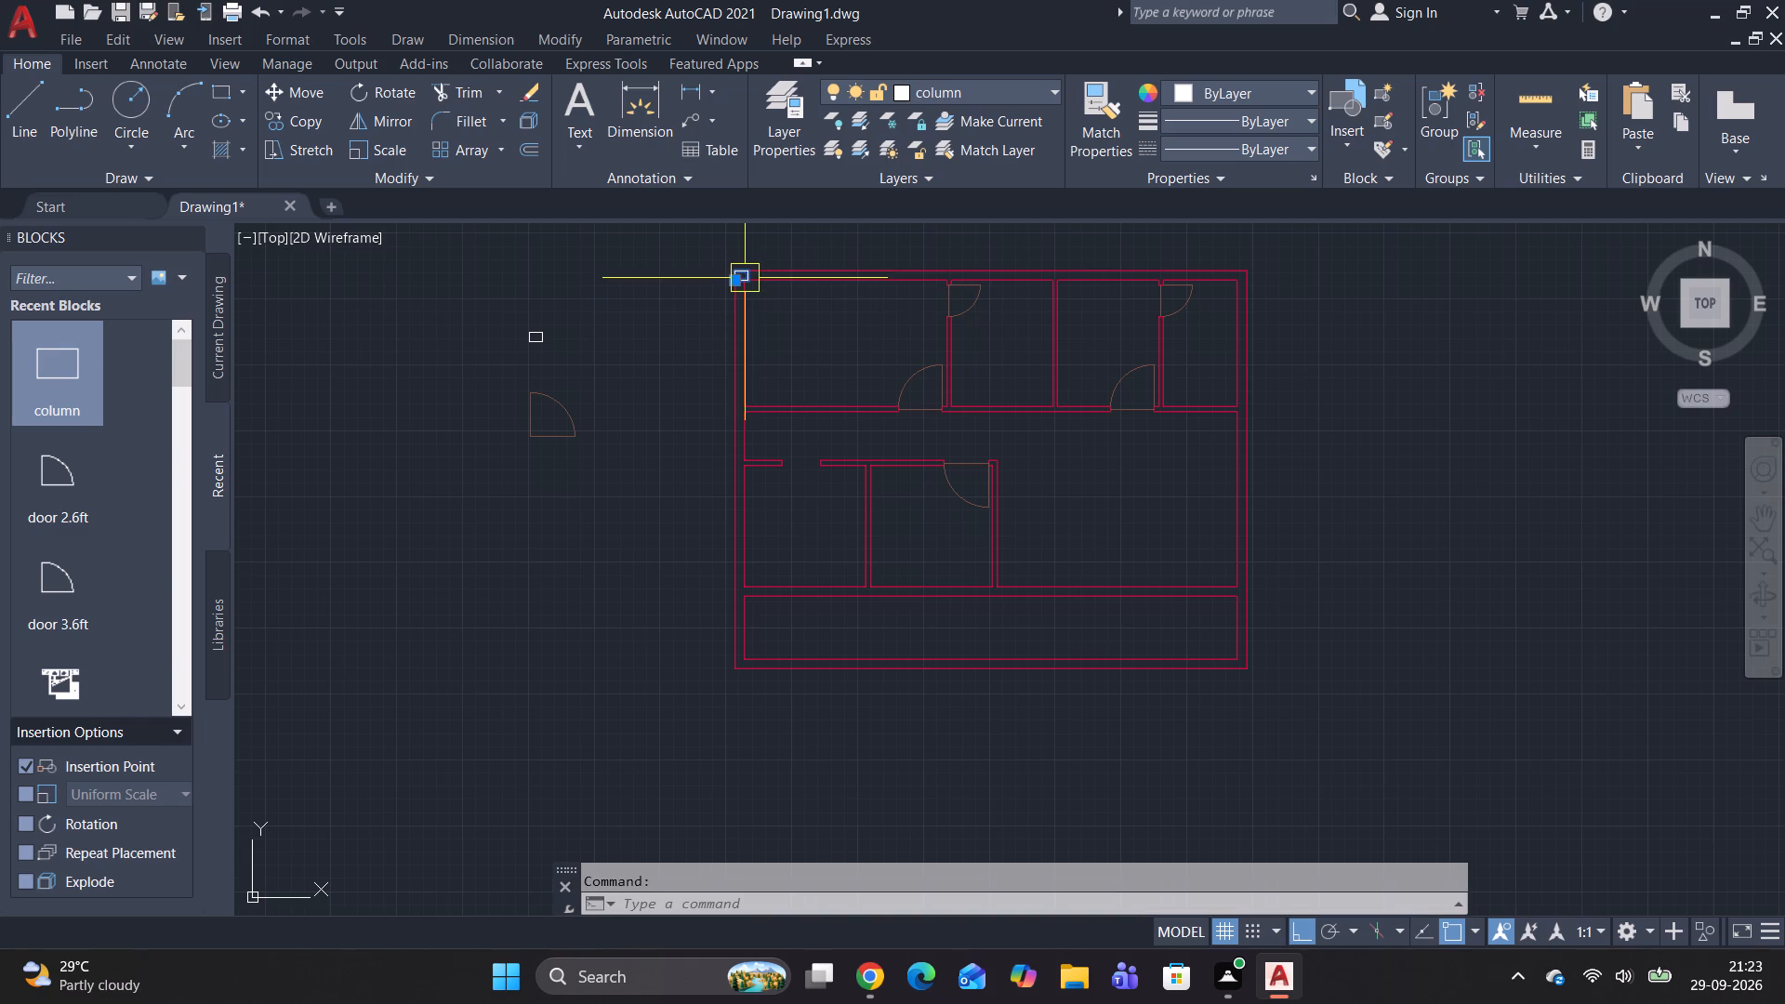
text(co)
key(space)
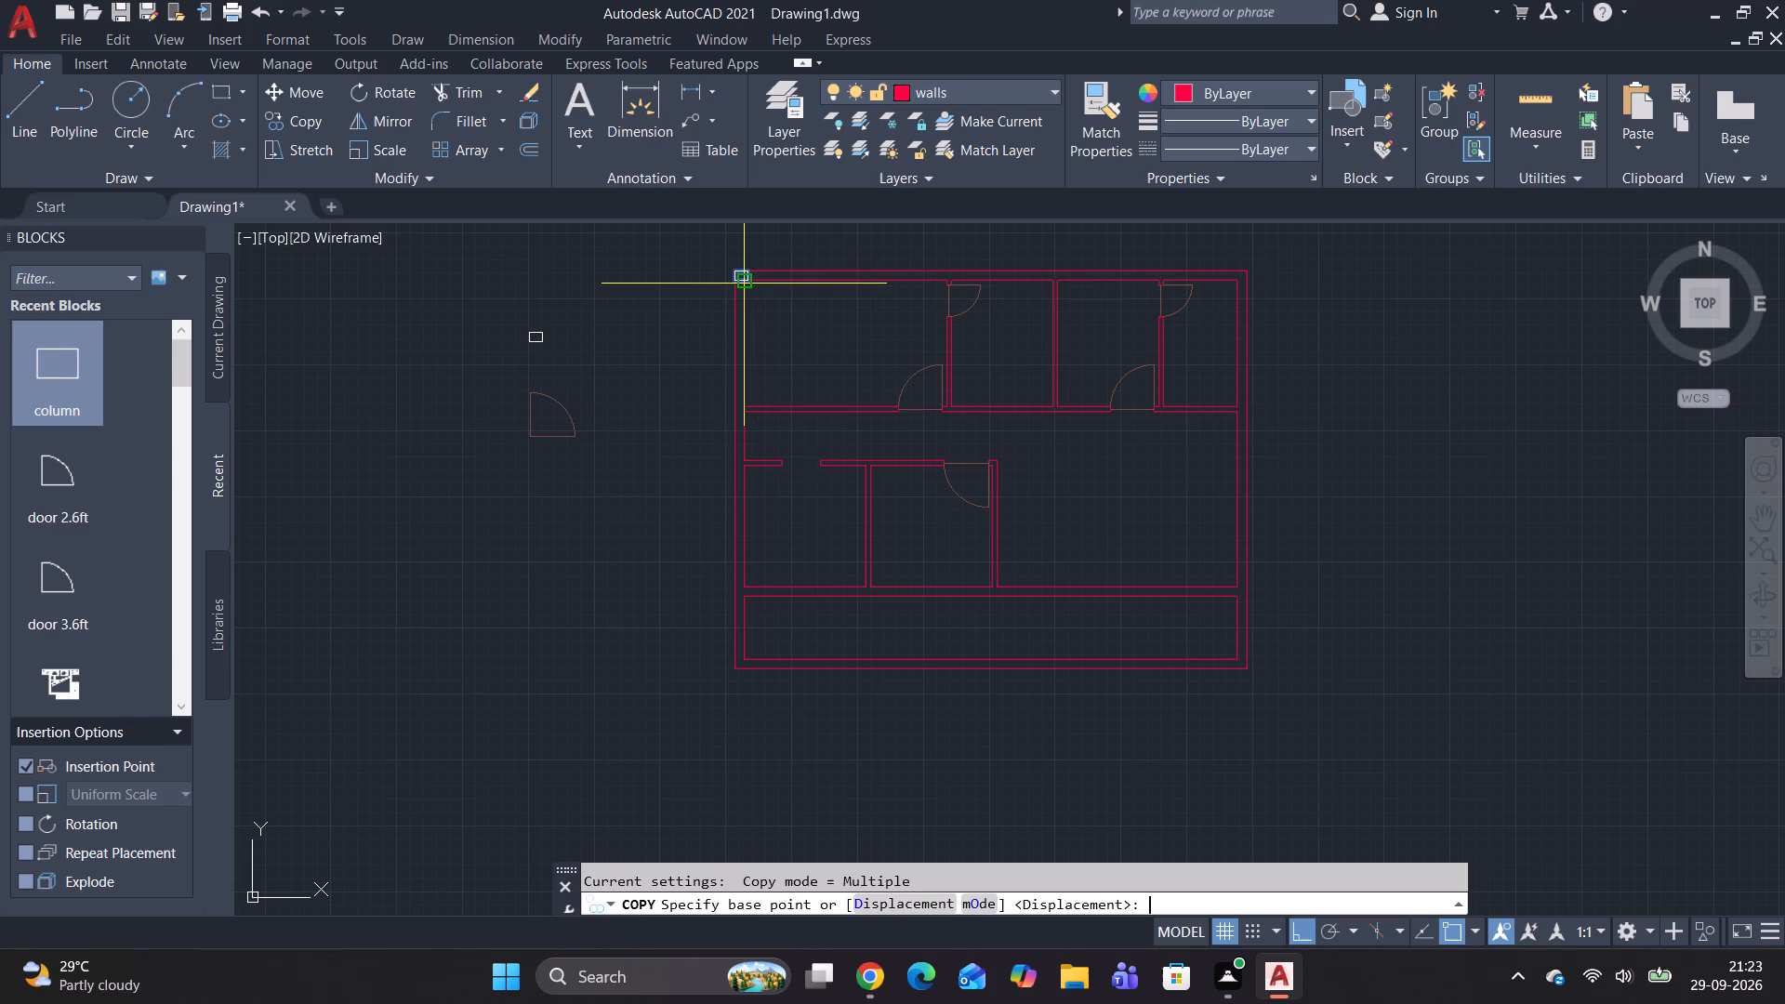
scroll(744, 284, up, 1)
middle_drag(742, 288, 765, 414)
scroll(760, 415, up, 2)
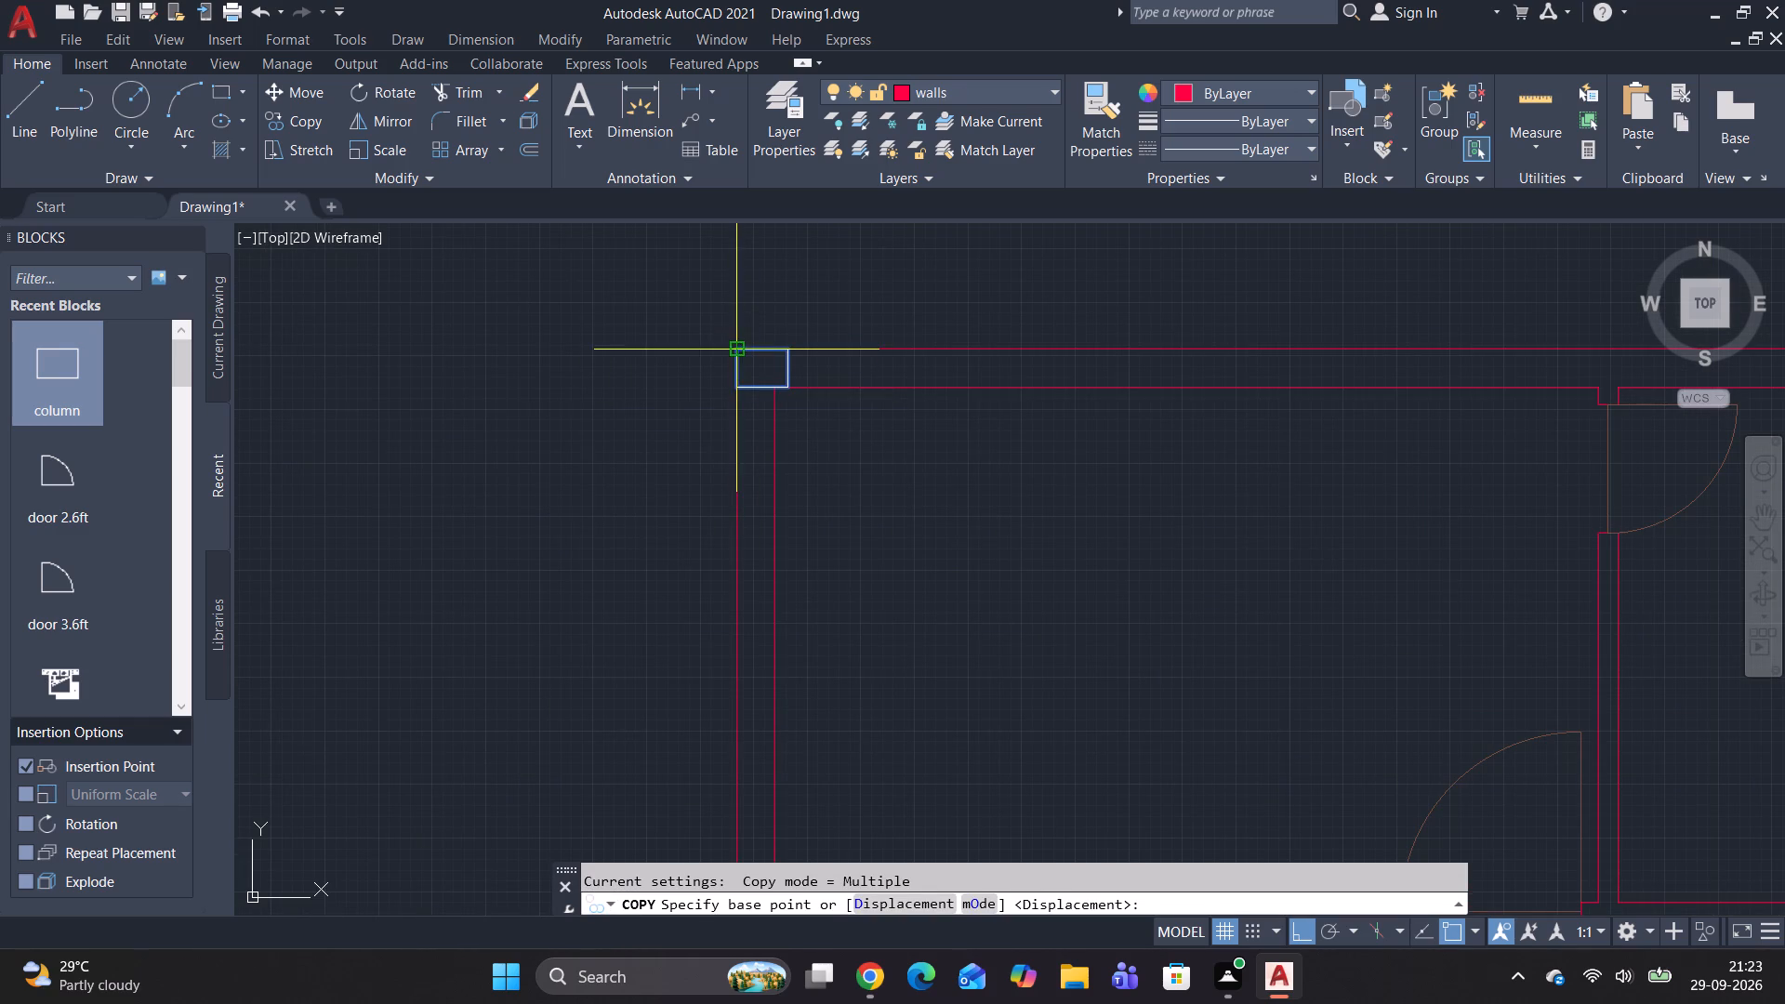
click(735, 342)
middle_drag(1575, 365, 1126, 373)
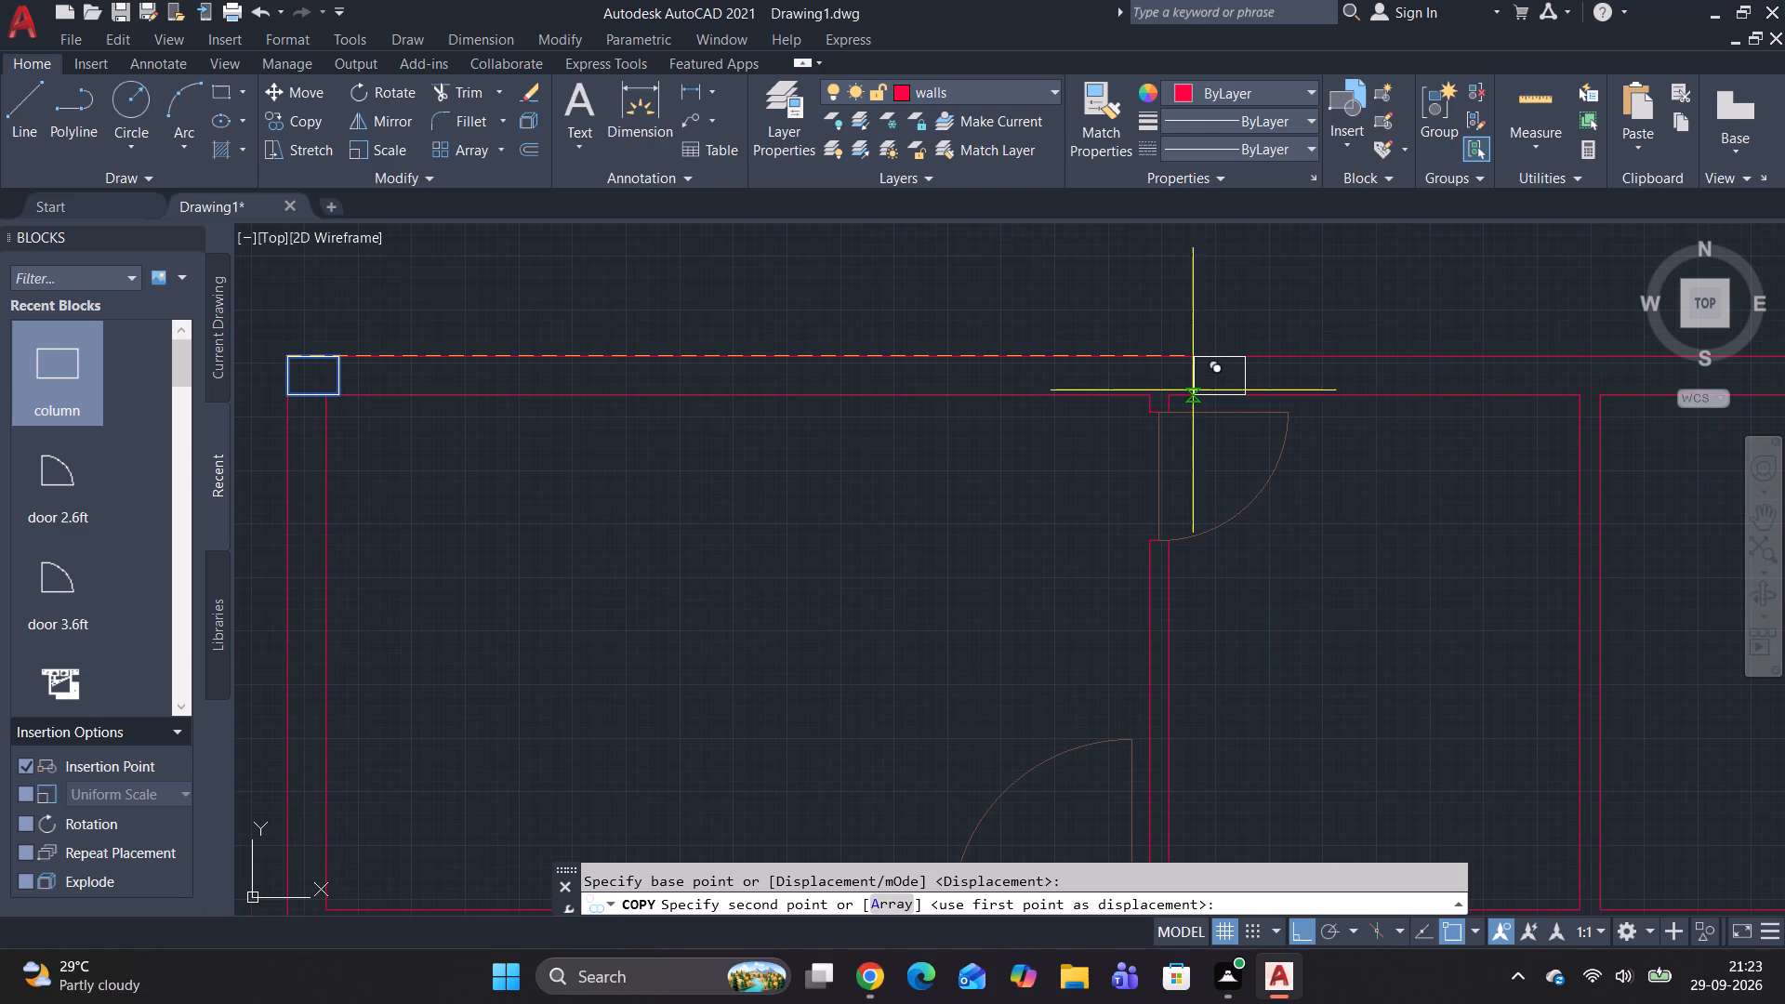
click(1148, 358)
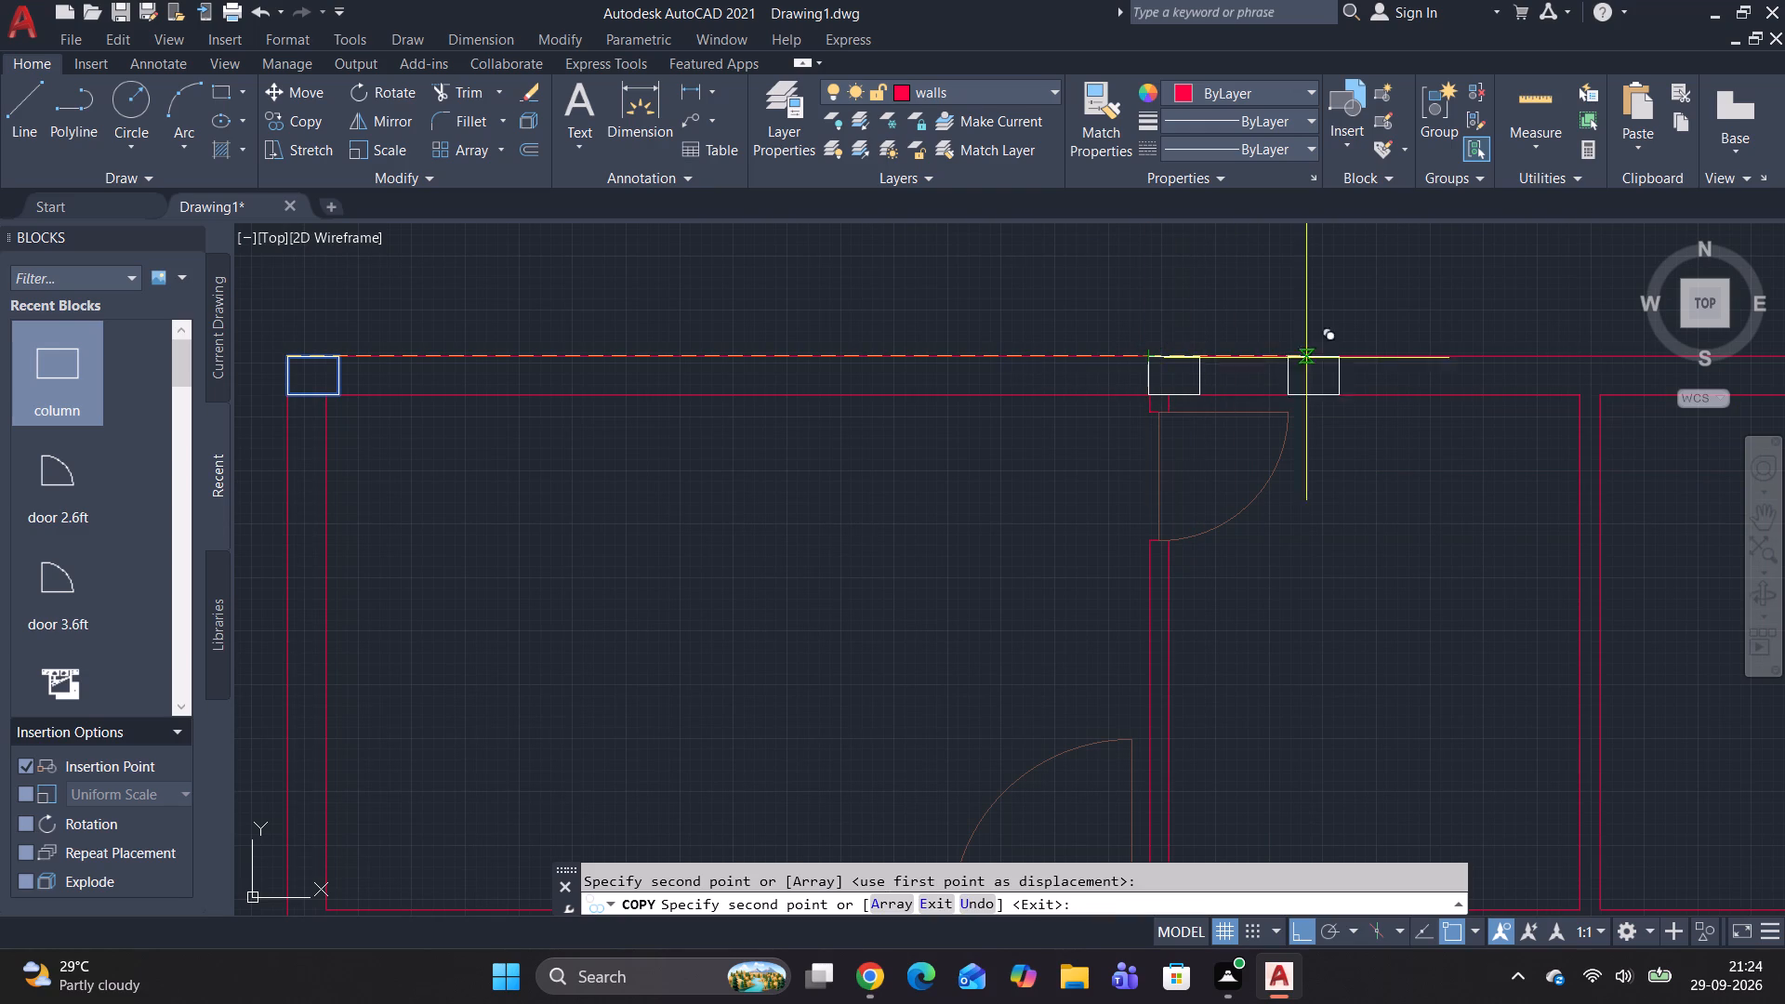
scroll(1430, 391, down, 1)
middle_drag(1450, 417, 1179, 429)
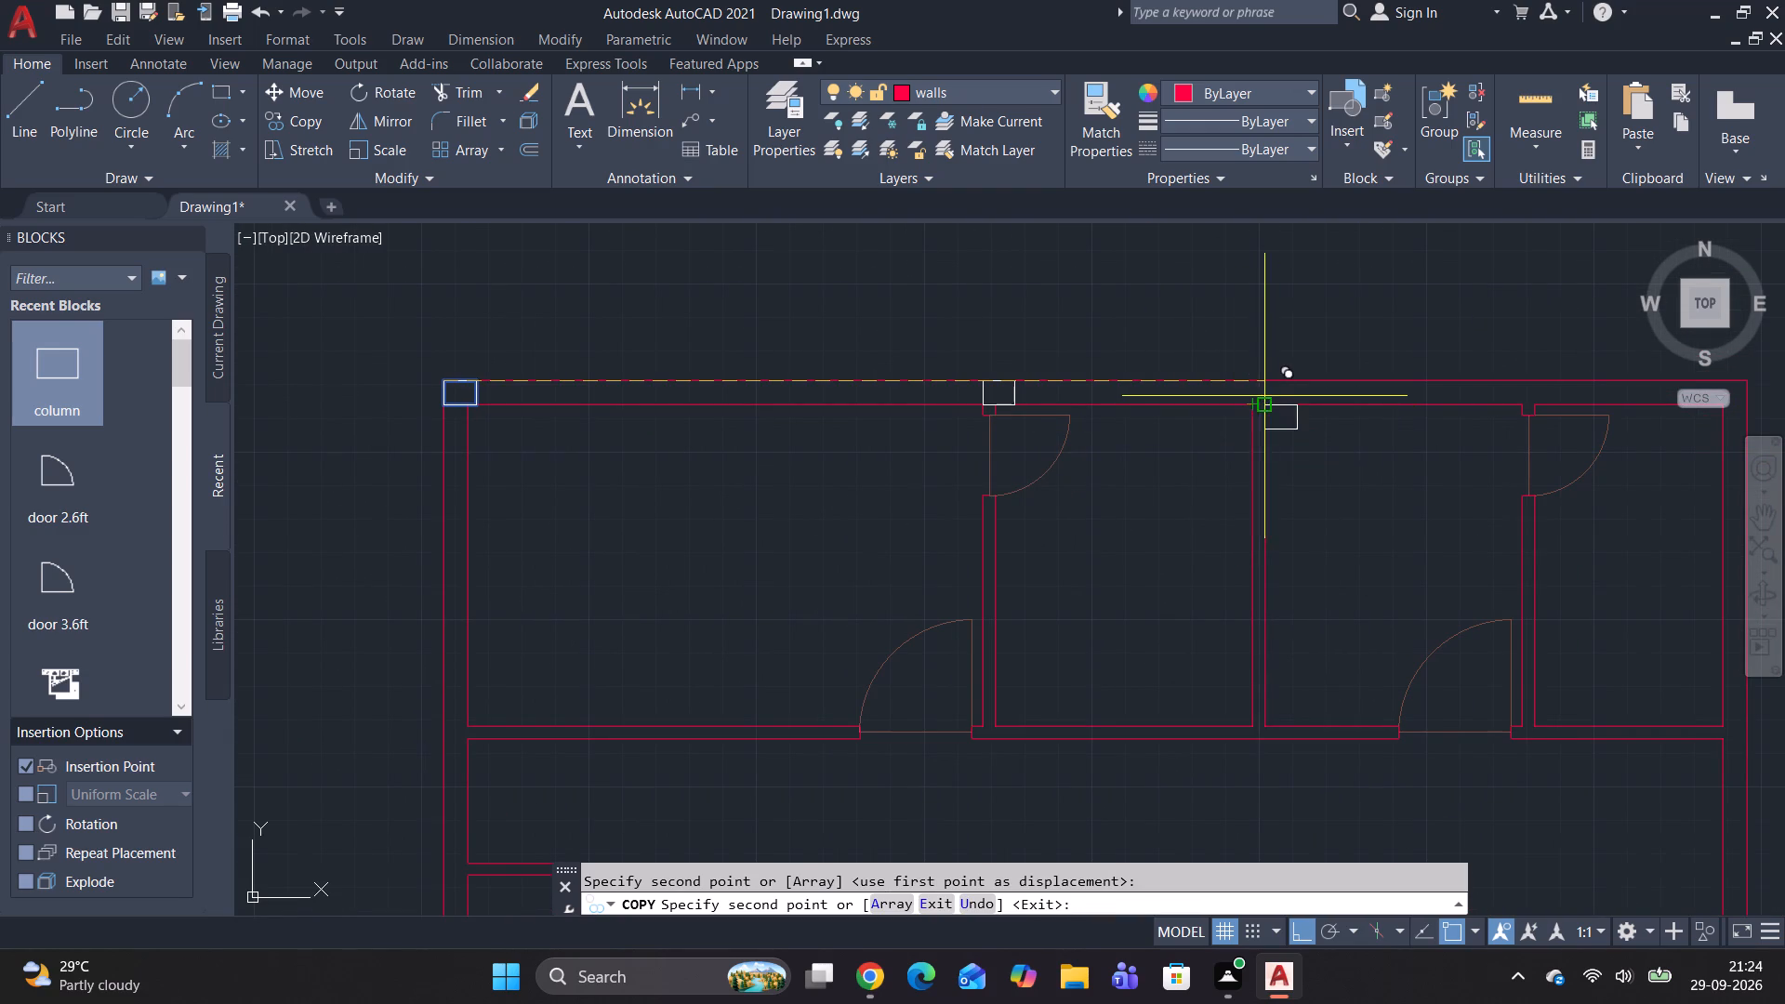
click(1250, 381)
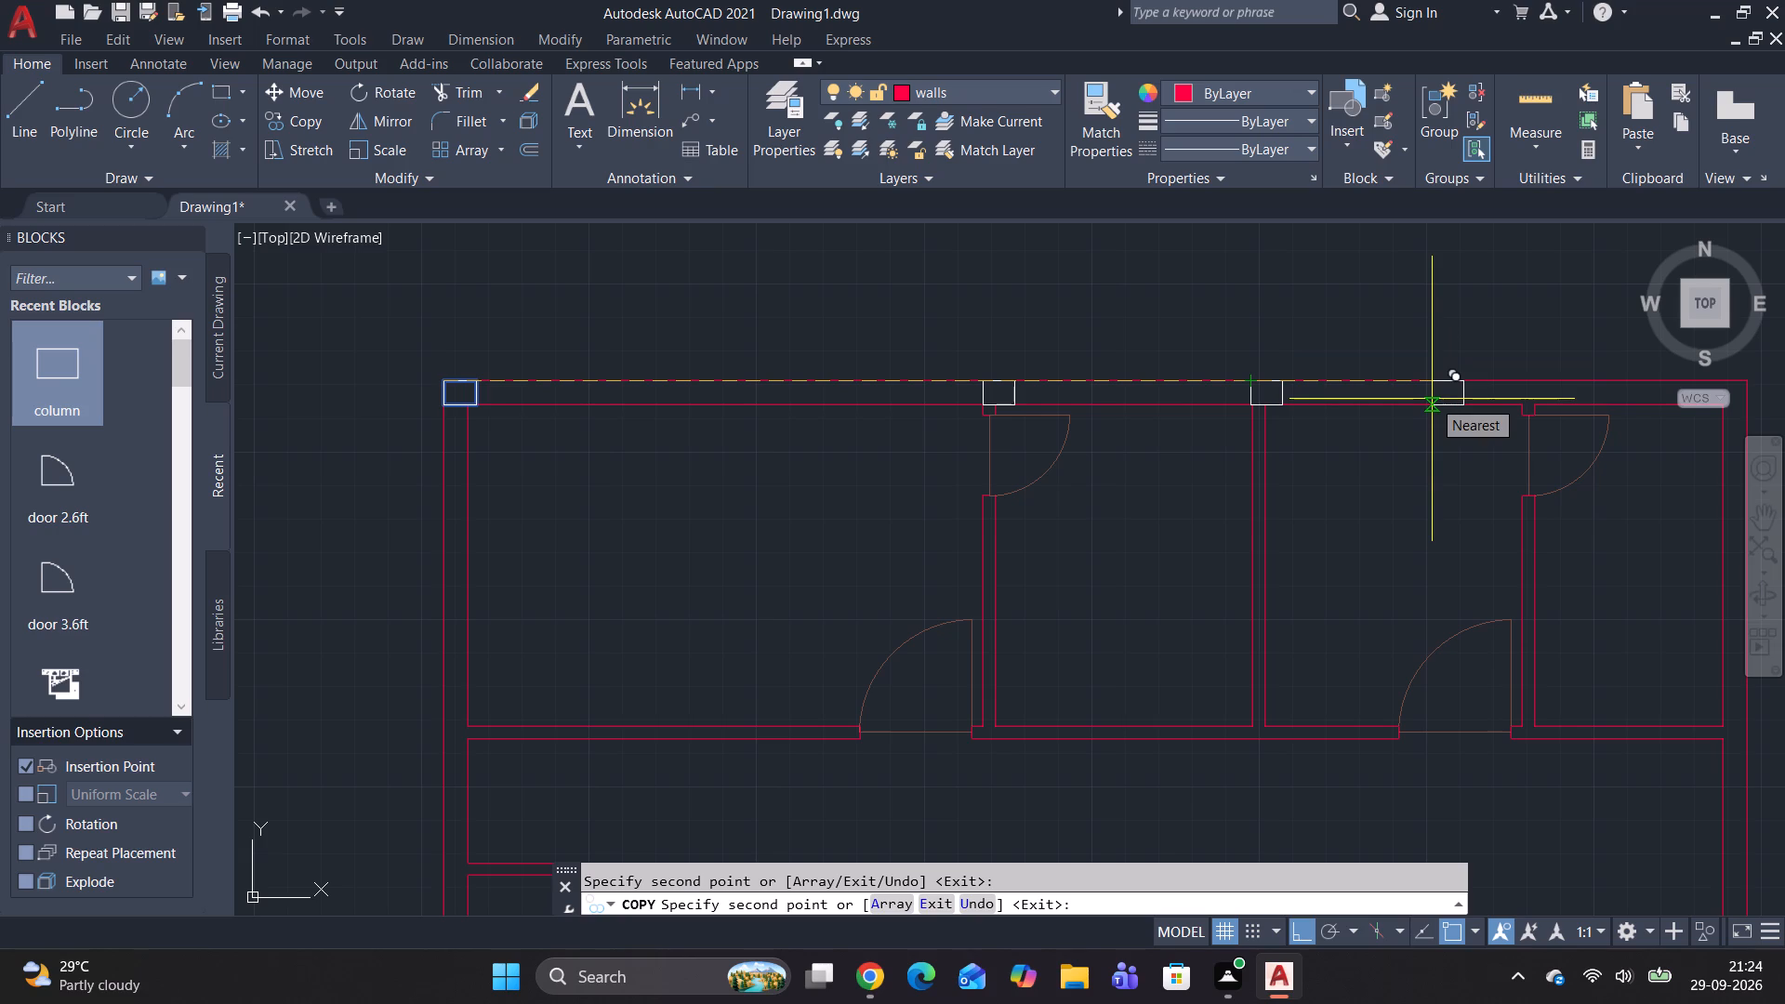
Place one more copy of the column at the upper-right corner of the outer wall and finish copying.
scroll(1223, 395, down, 1)
middle_drag(1223, 413, 1007, 380)
middle_drag(1001, 378, 972, 369)
middle_drag(945, 363, 934, 358)
middle_drag(931, 358, 893, 347)
middle_click(892, 346)
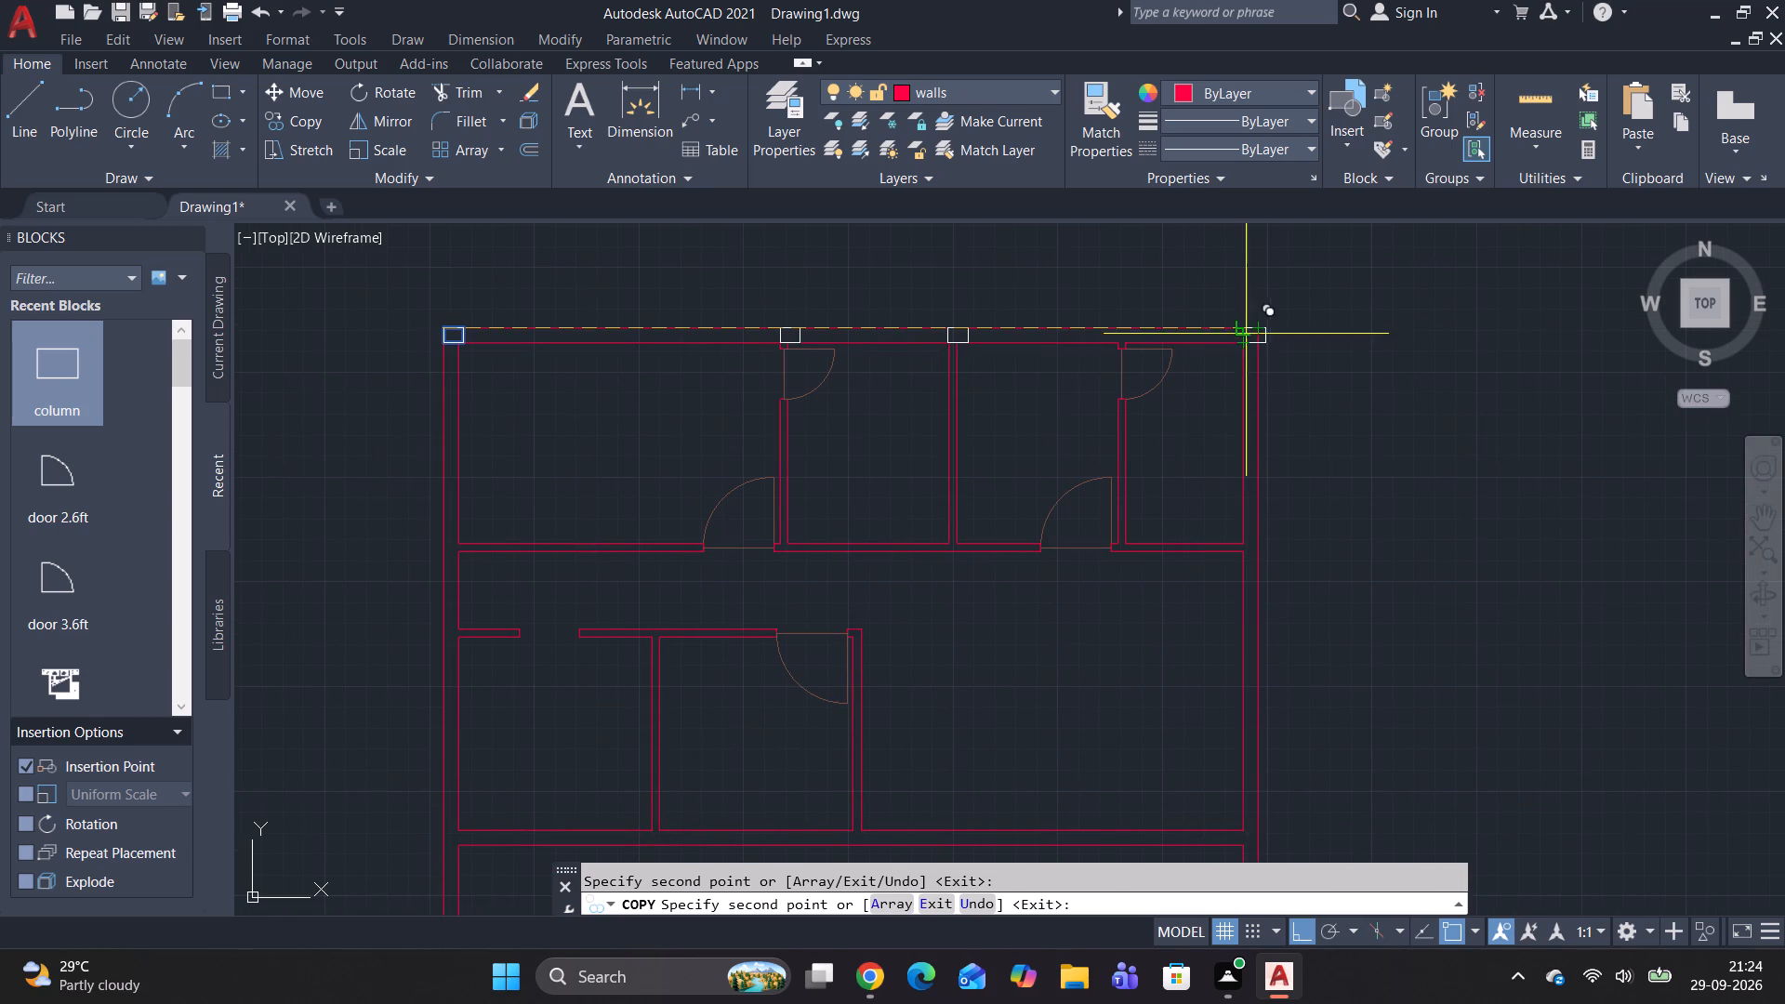
click(1238, 335)
key(Escape)
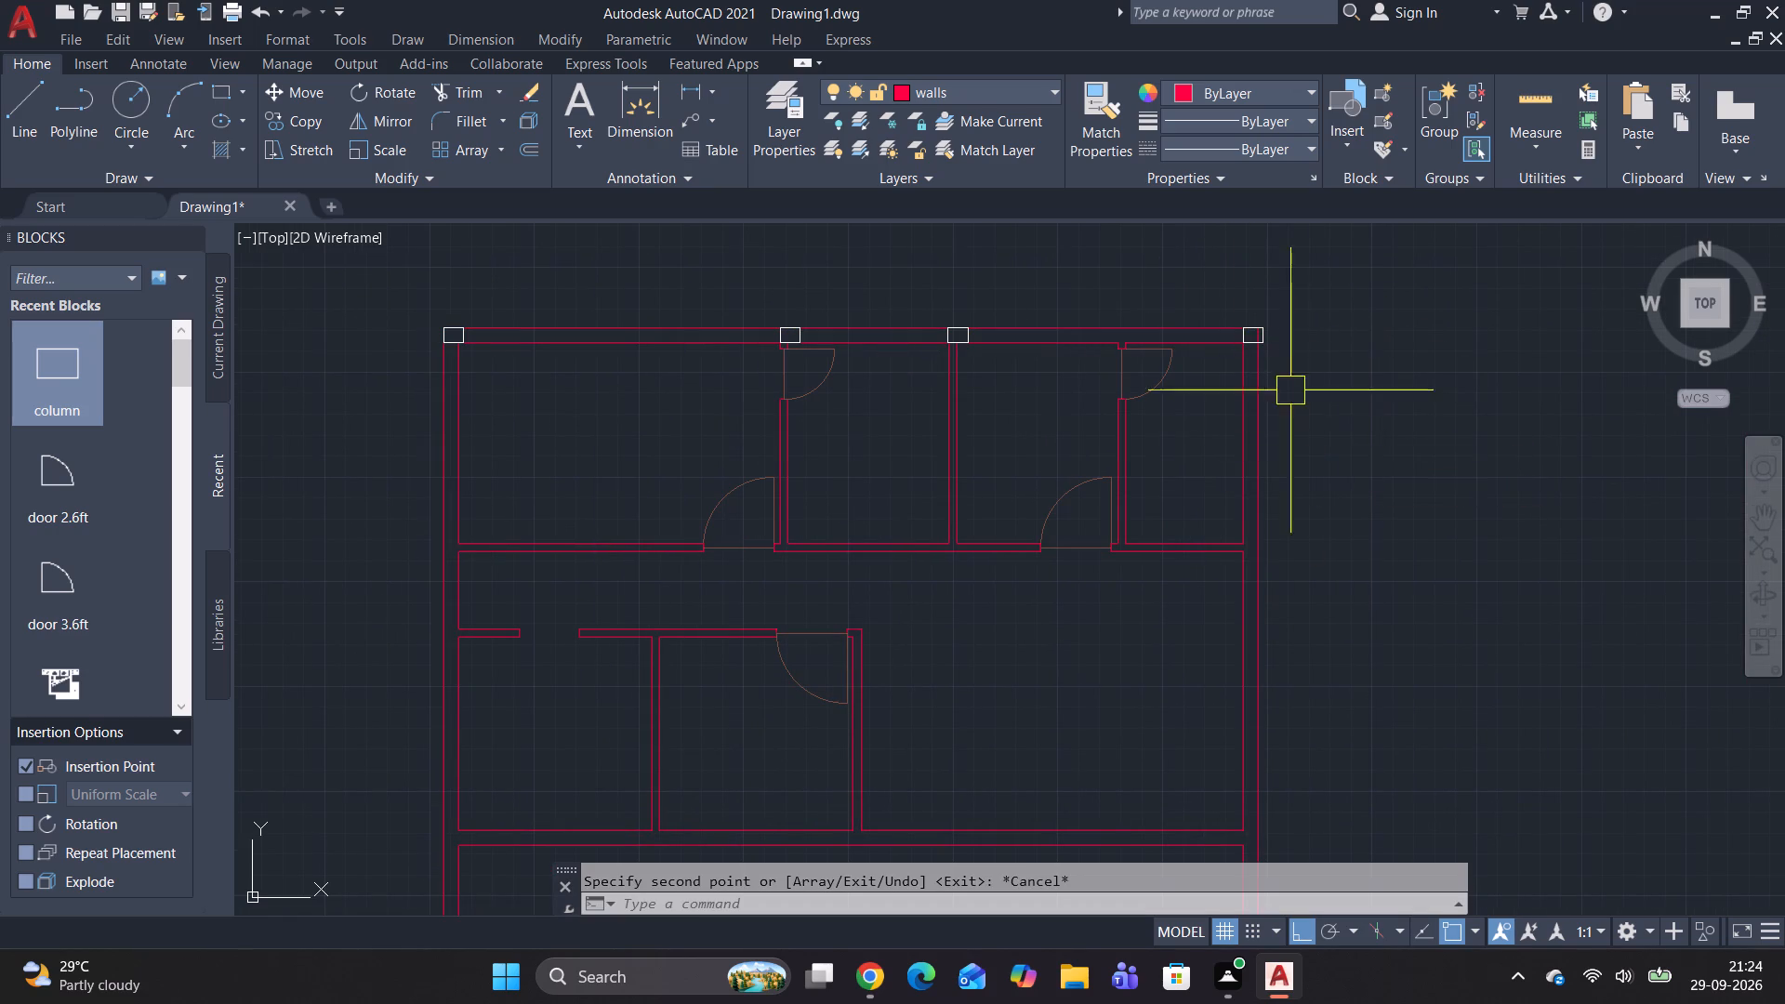
Move the upper-right column by its upper-right corner onto the outer wall's upper-right corner.
click(1268, 339)
key(m)
key(space)
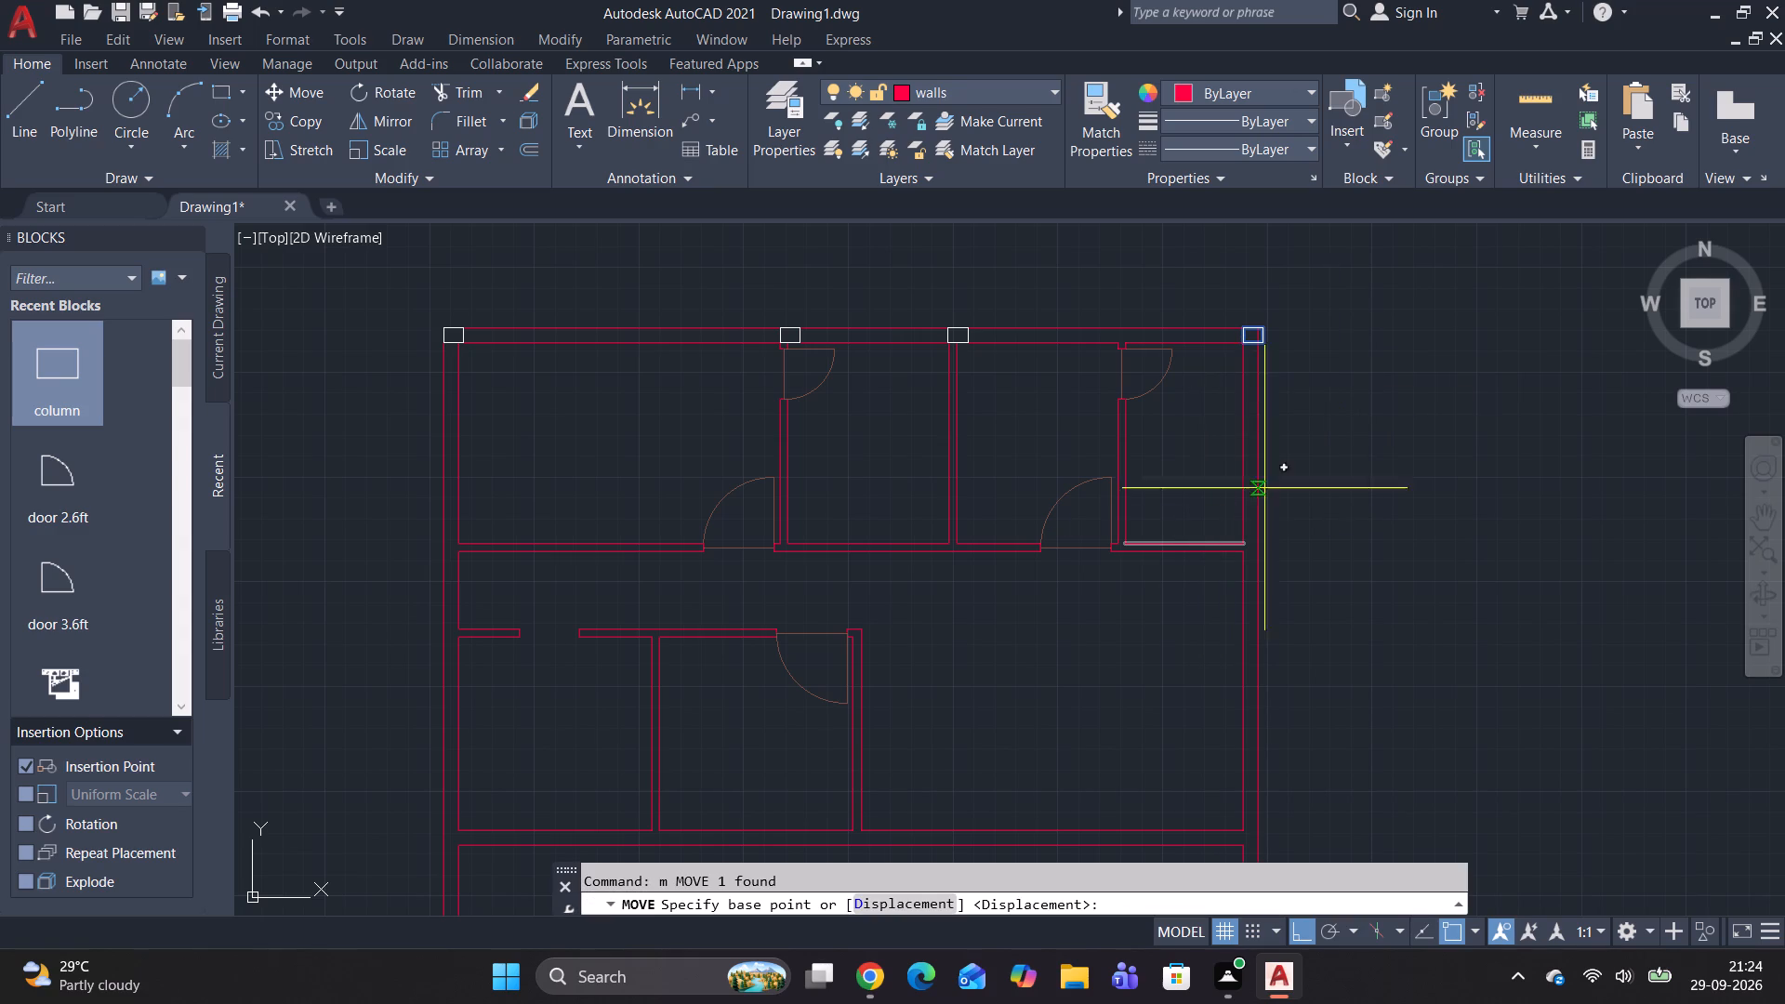
click(1266, 326)
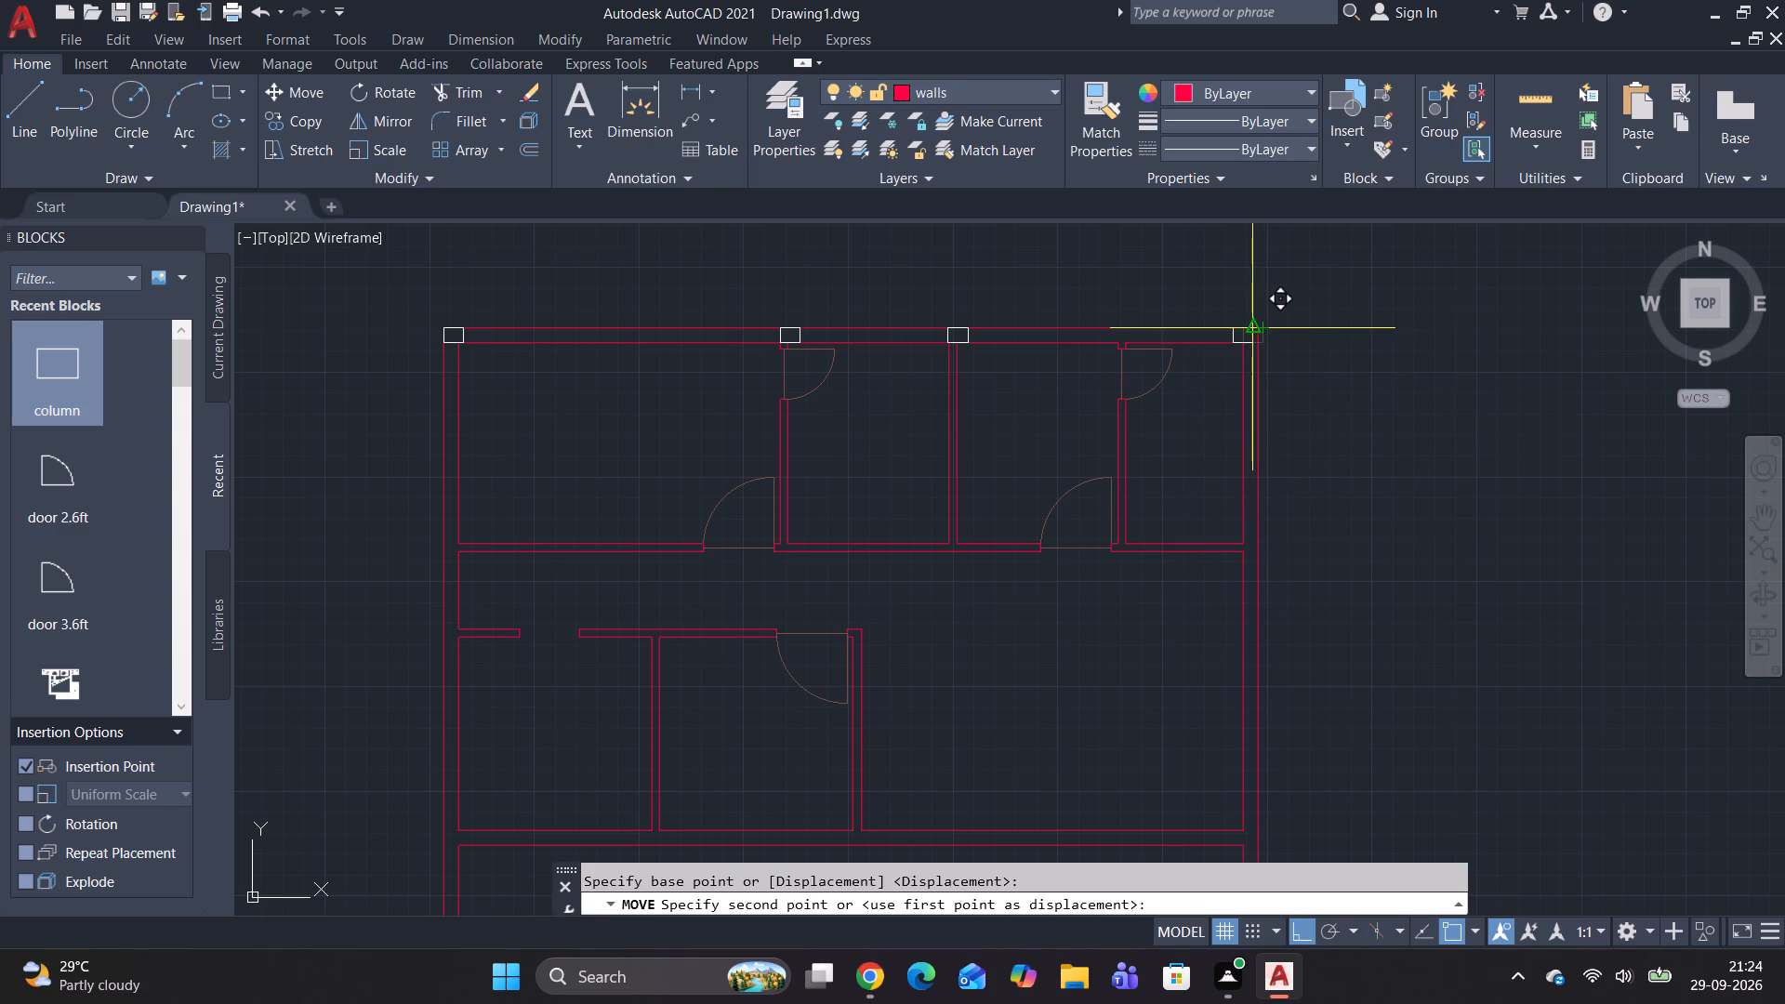
scroll(1255, 325, up, 3)
click(1266, 338)
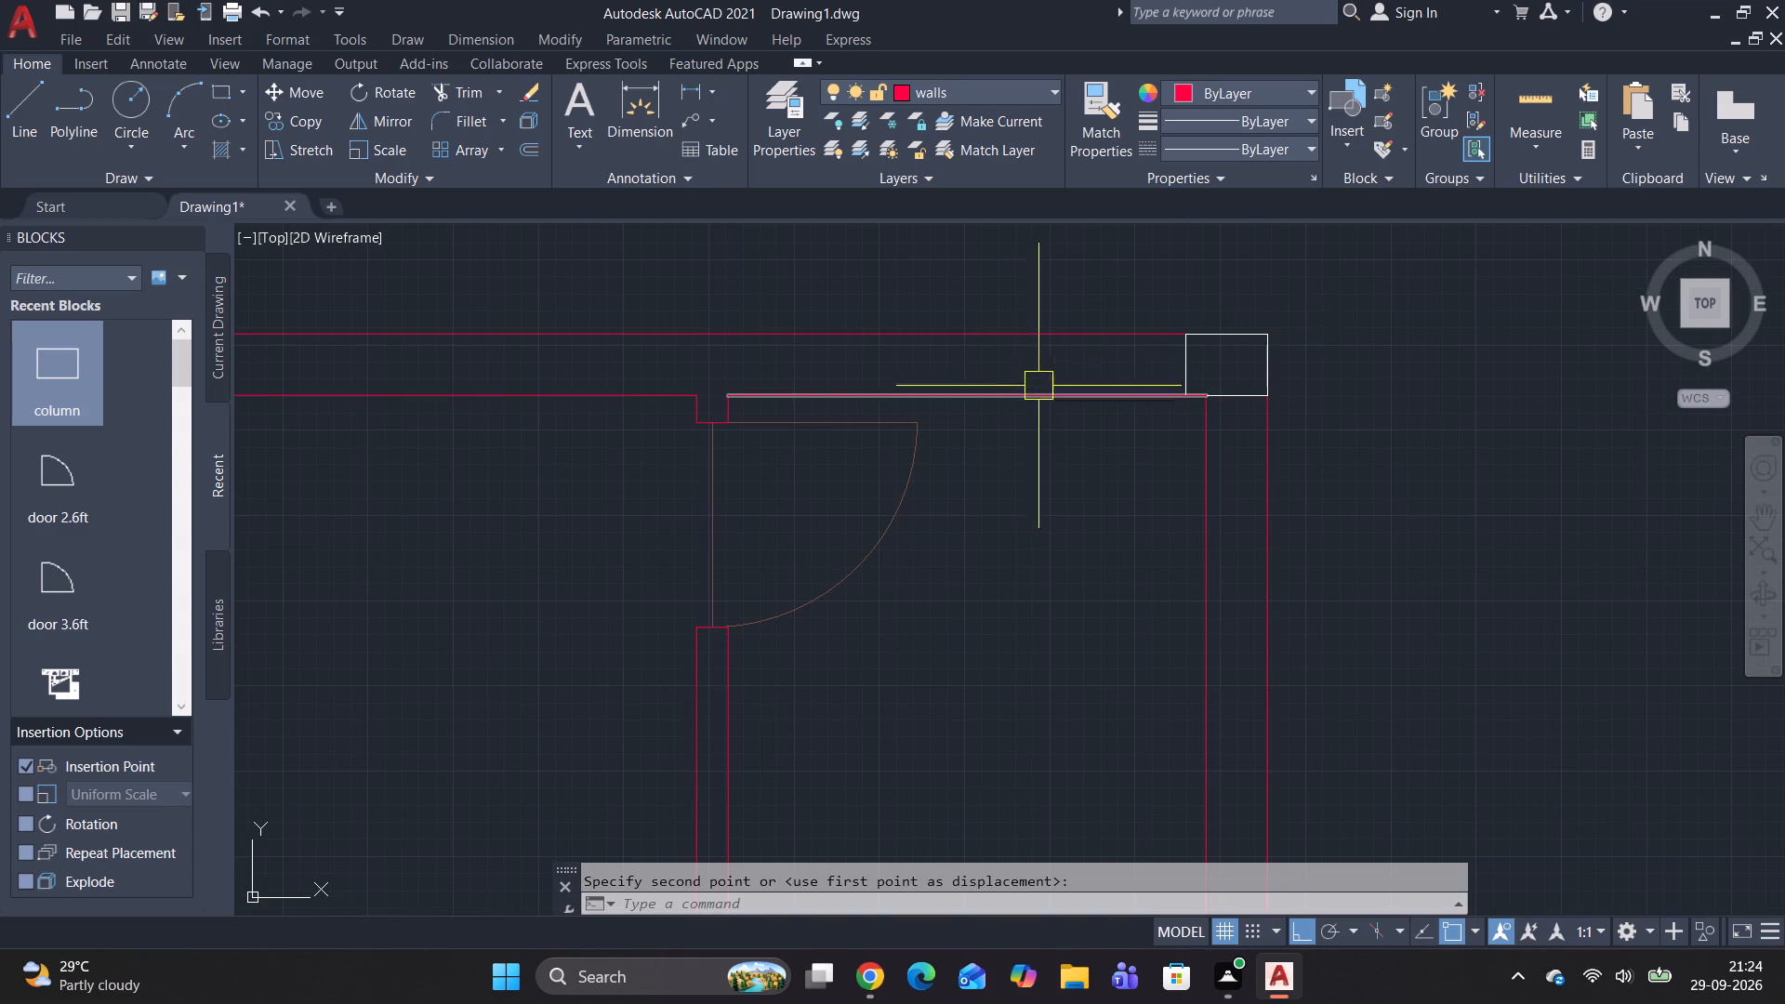
Move the third column on the top wall by its lower-left corner to align with the inner wall's left face.
scroll(717, 447, down, 2)
middle_drag(803, 448, 1200, 454)
middle_drag(1314, 454, 1611, 453)
scroll(1174, 448, up, 2)
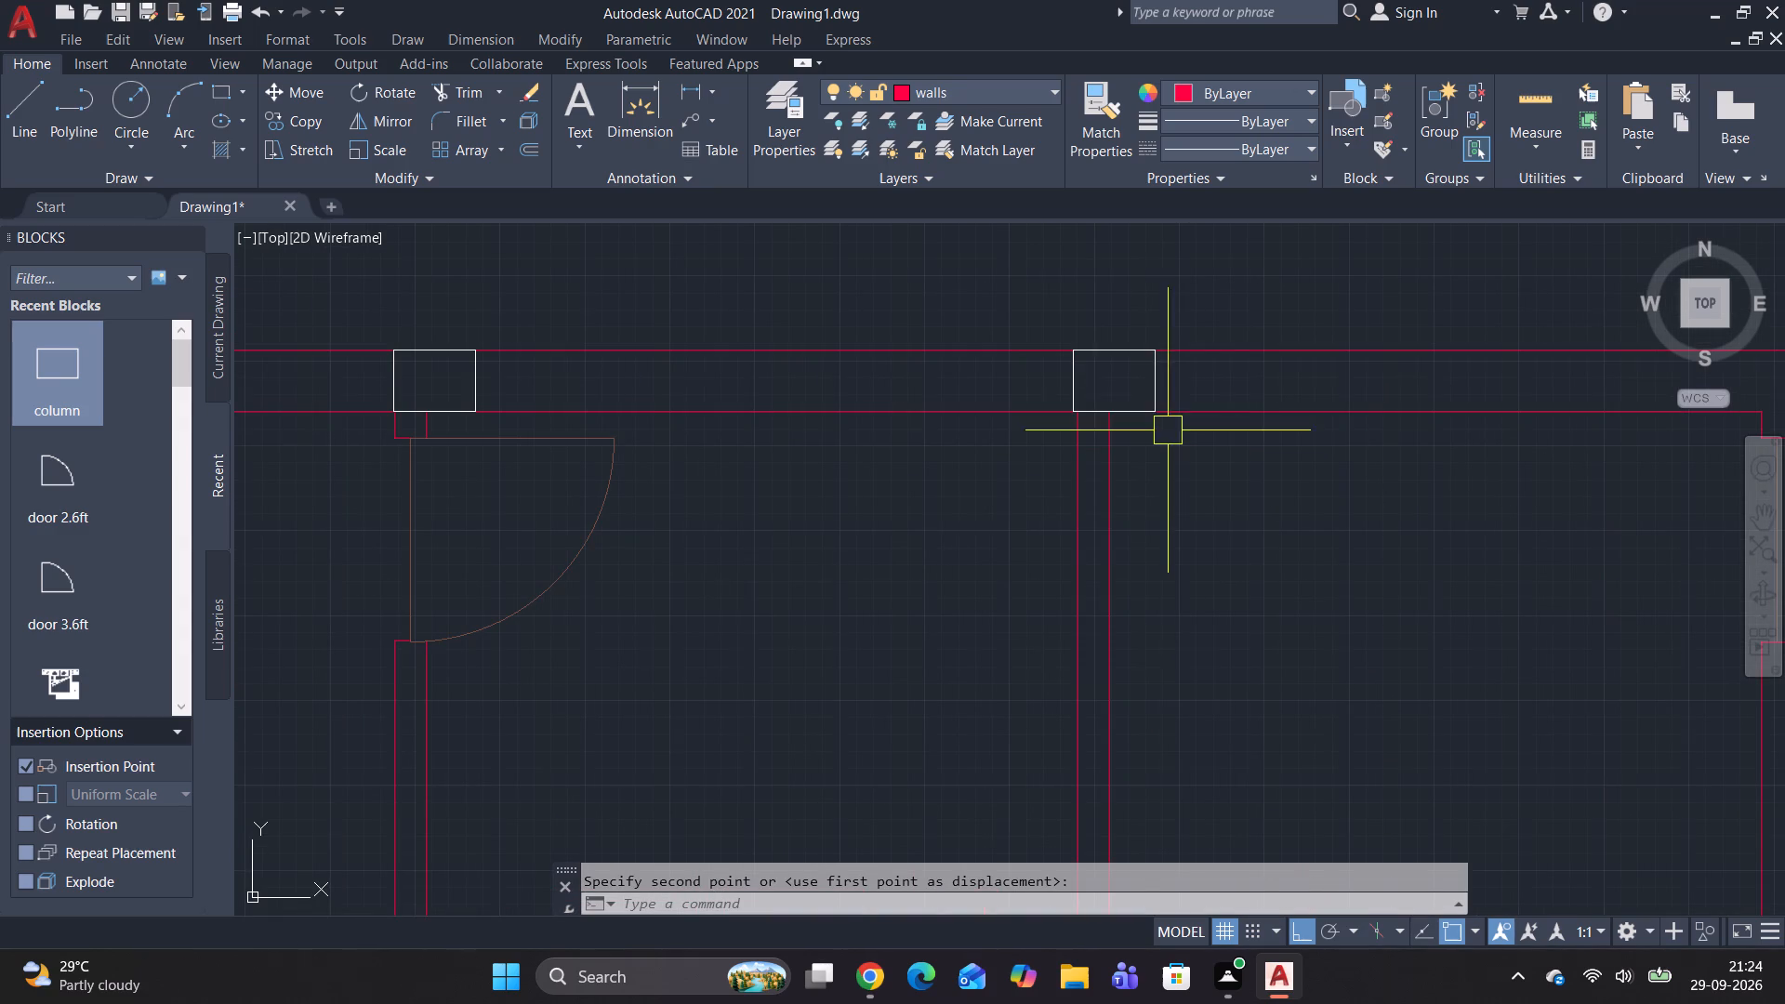
click(1156, 391)
text(m)
key(space)
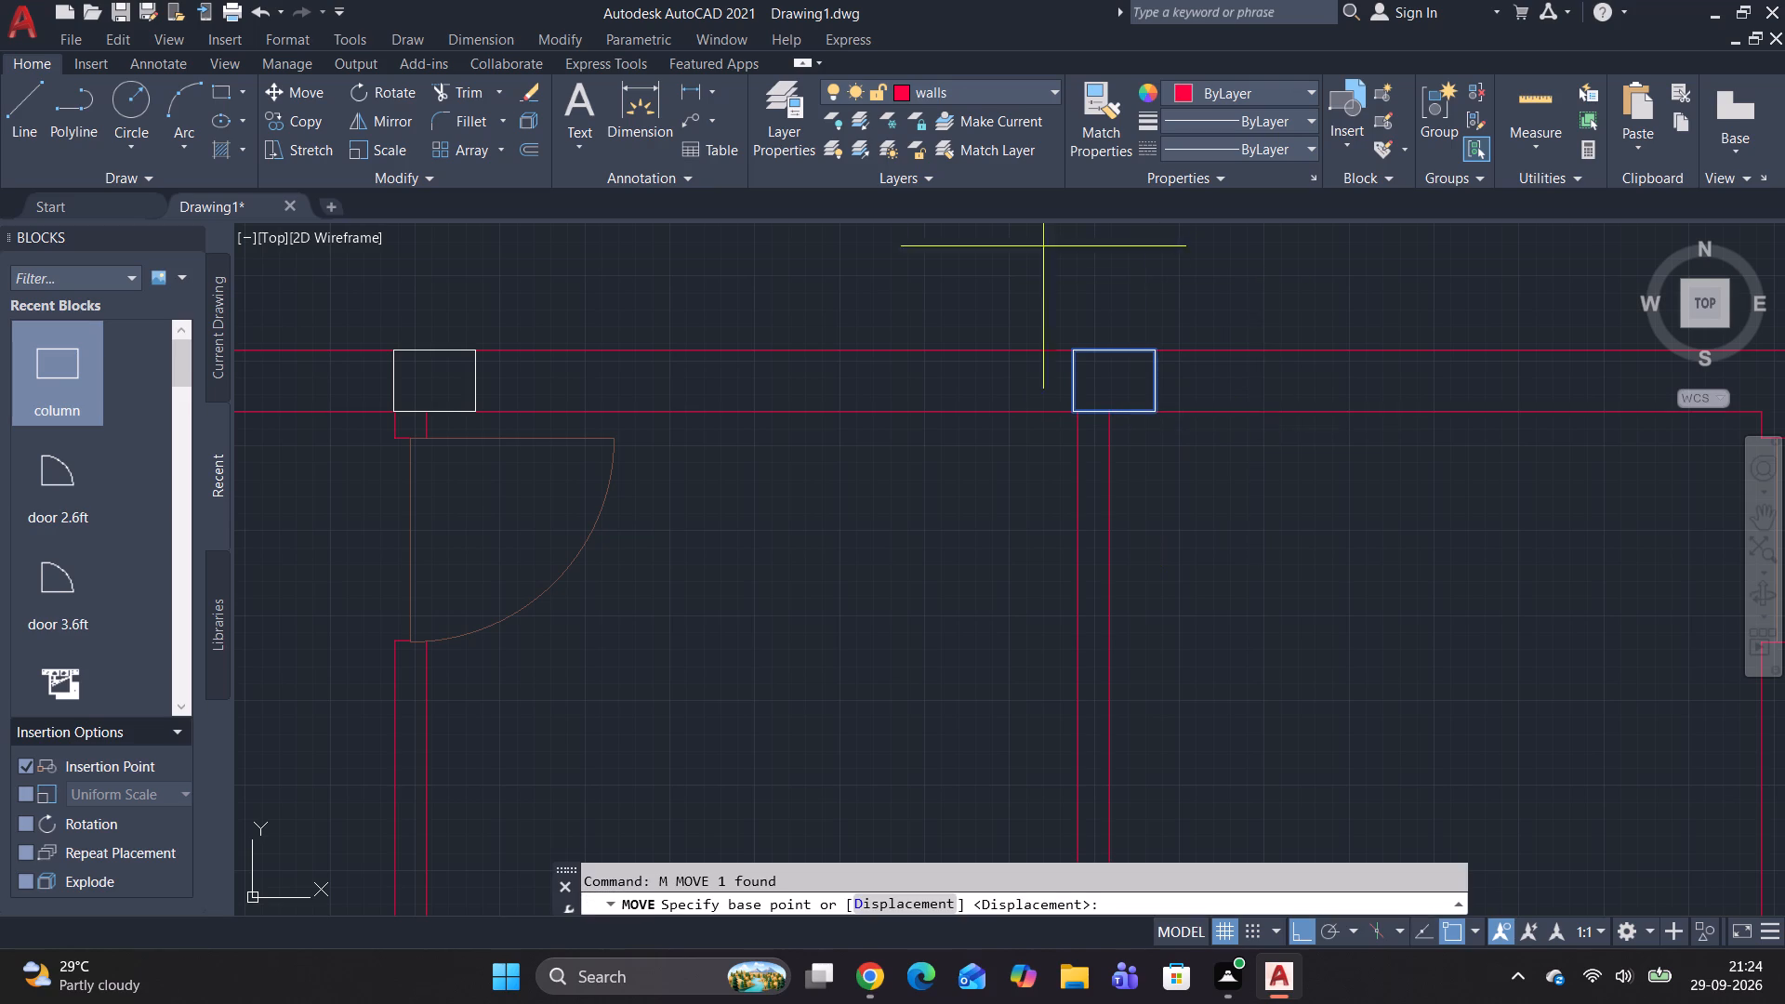
click(1074, 406)
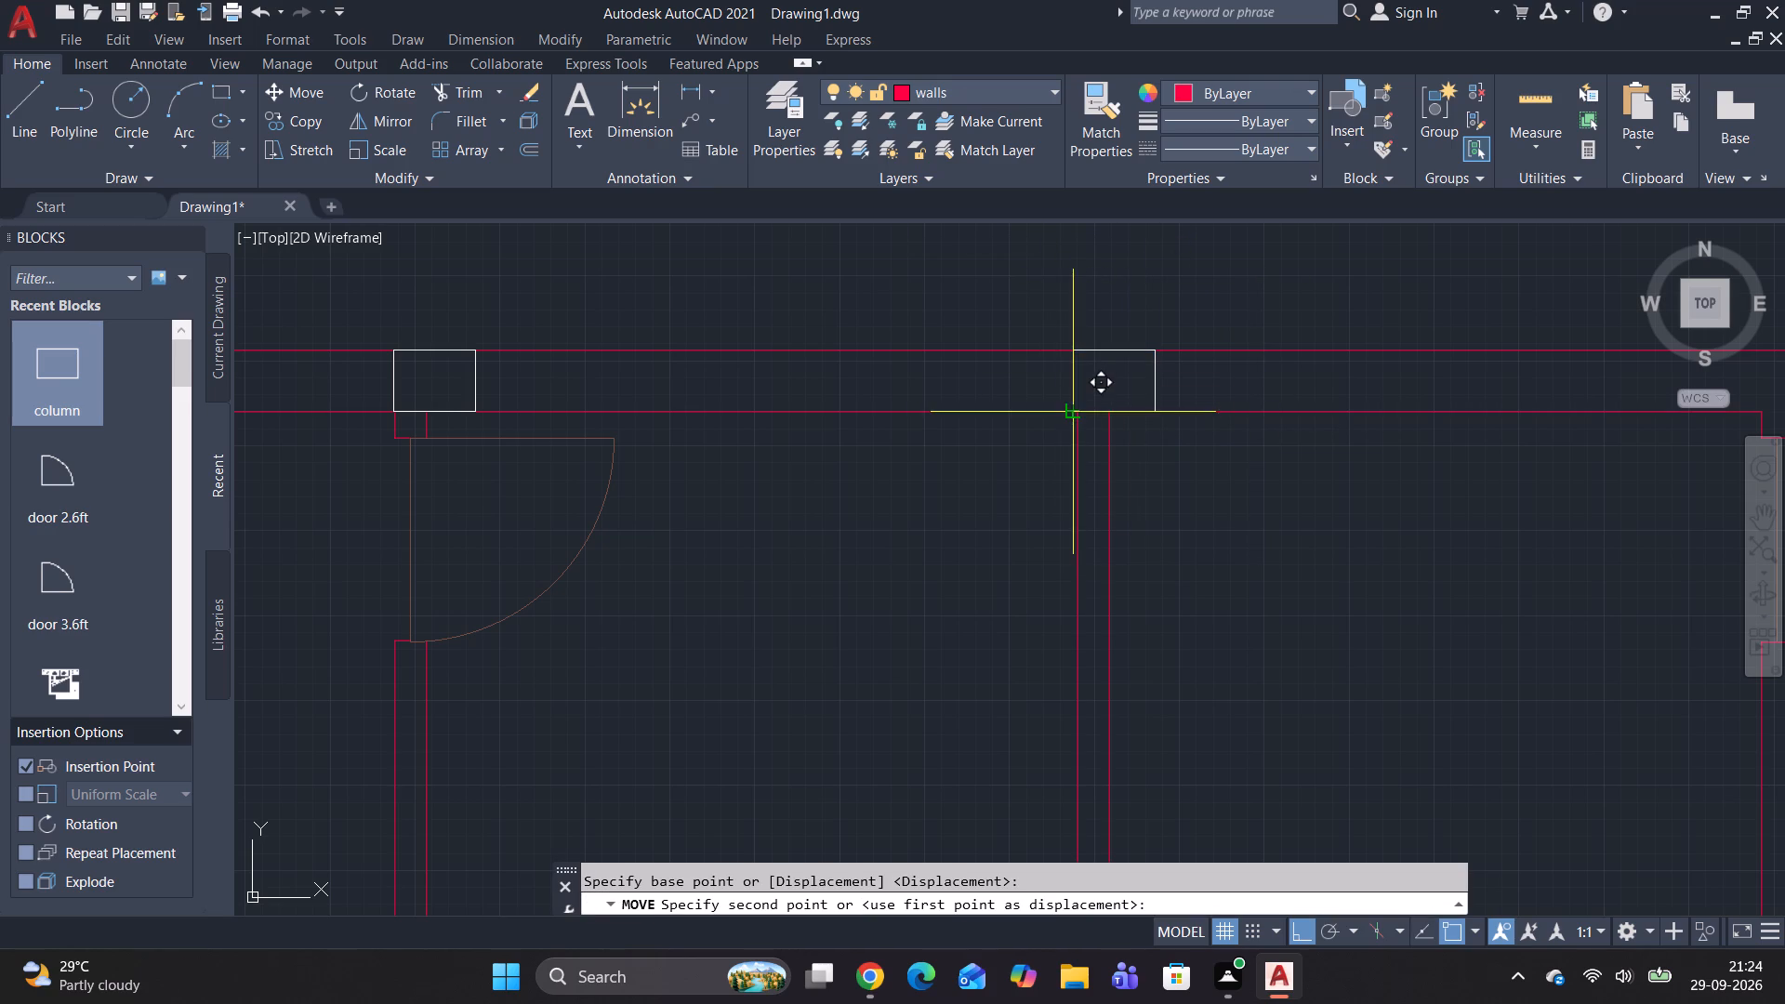
click(1078, 405)
Move the second column on the top wall by its lower-left corner to align with the left face of the inner wall below.
scroll(1256, 397, down, 2)
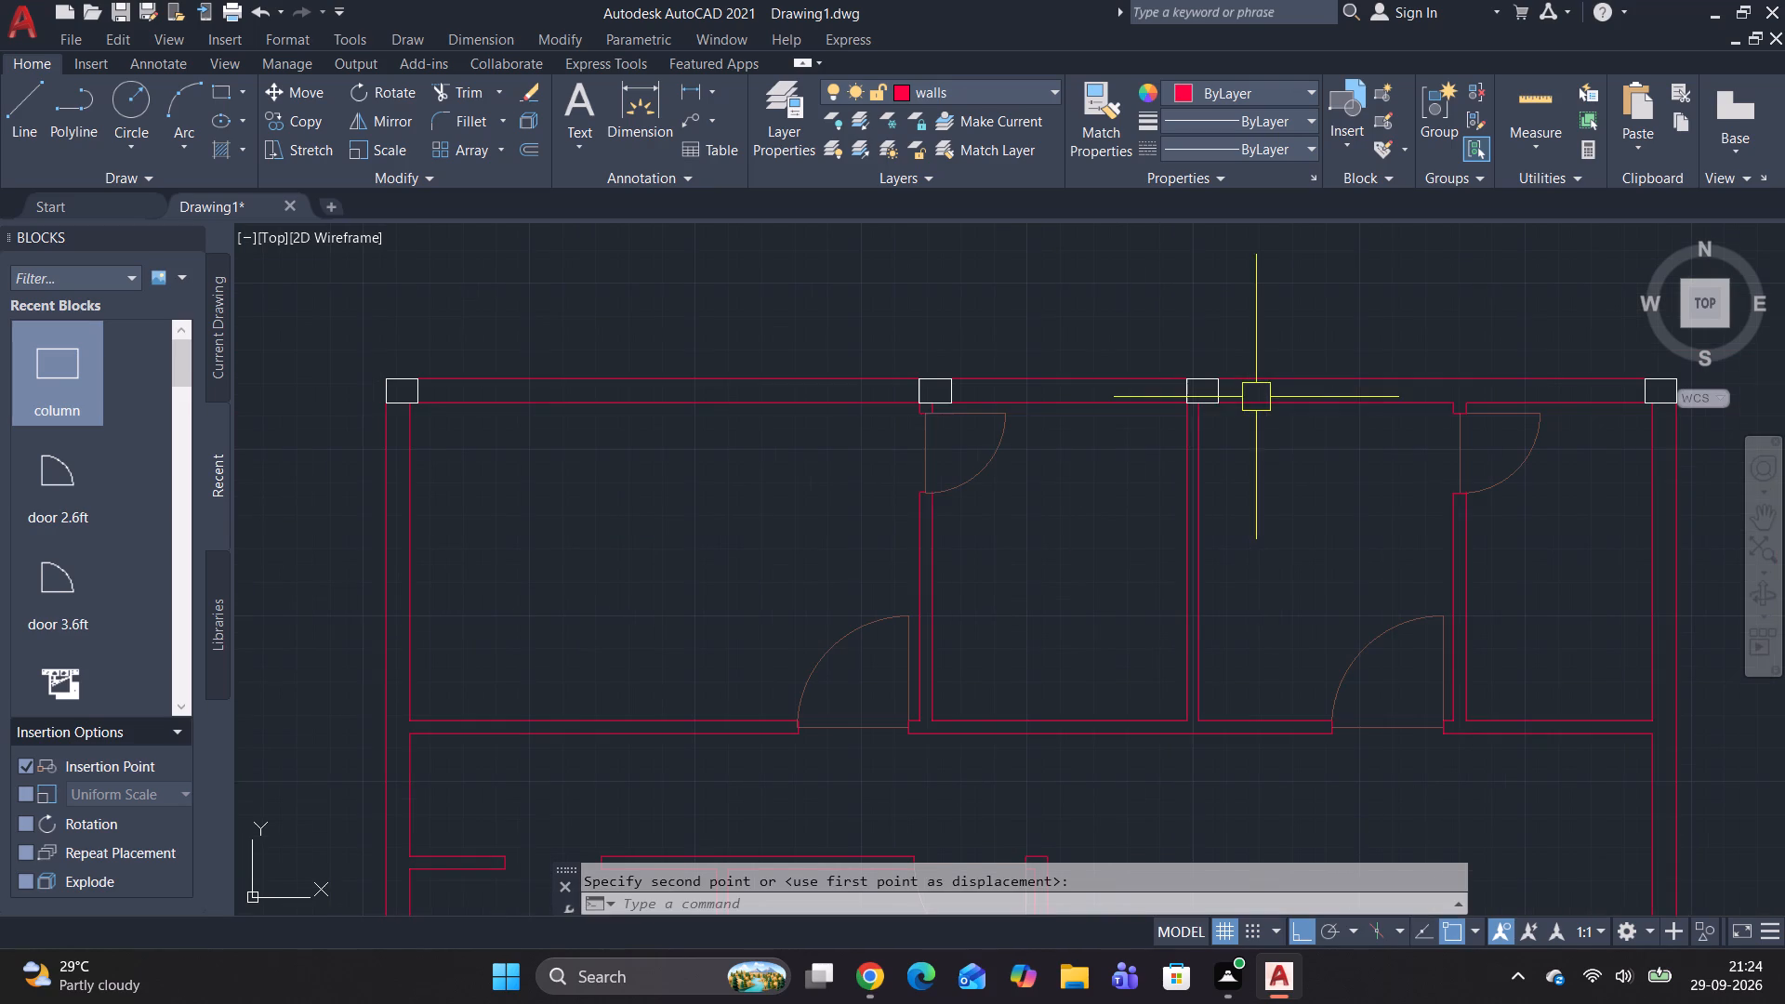
scroll(924, 387, up, 5)
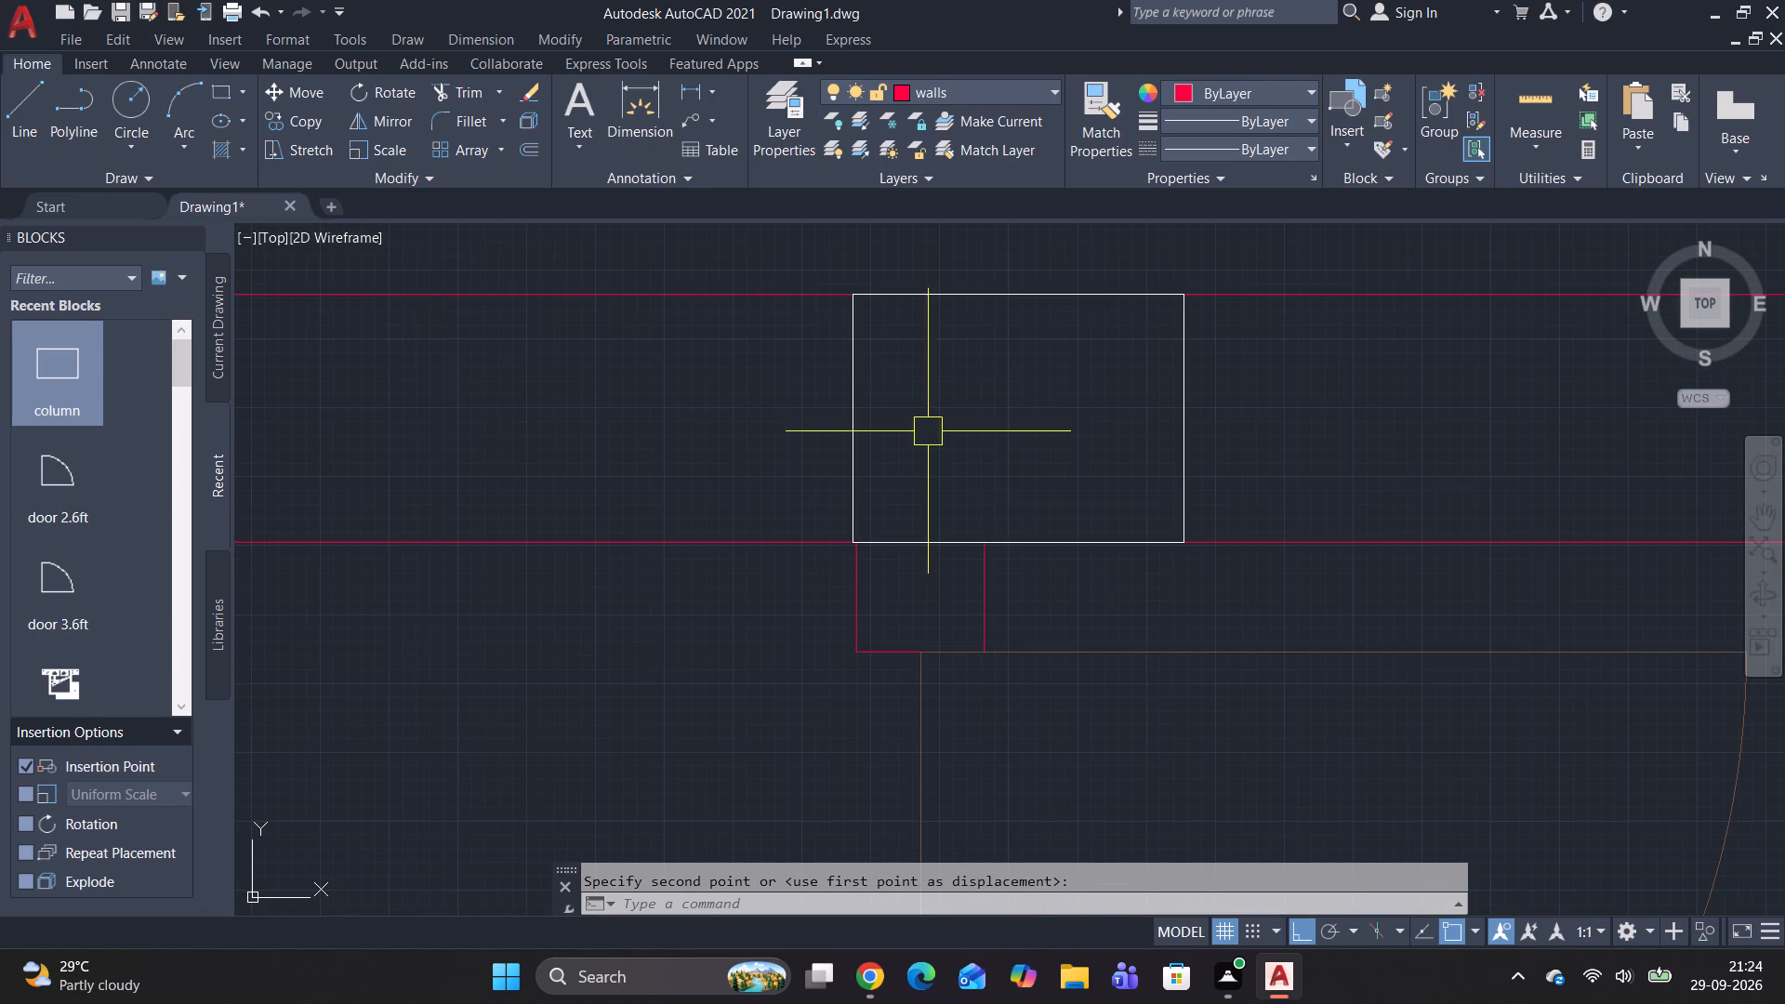
click(828, 455)
click(866, 453)
click(836, 458)
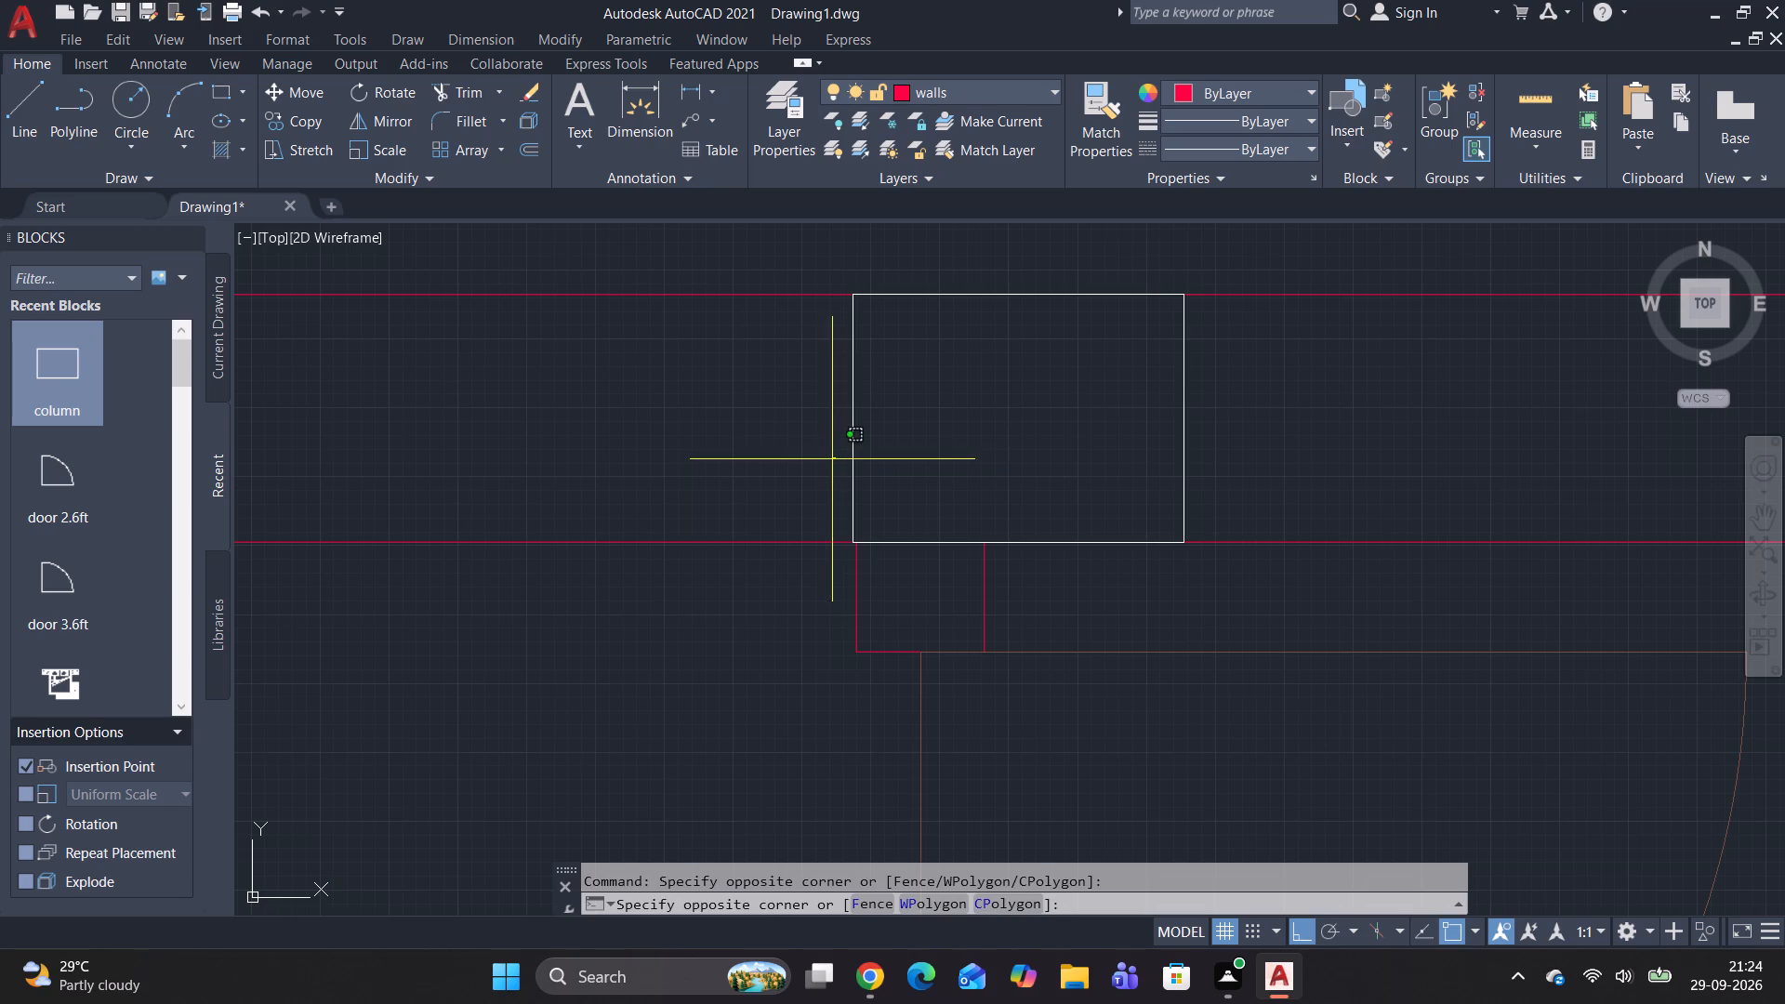
click(837, 459)
click(866, 449)
click(885, 442)
click(844, 454)
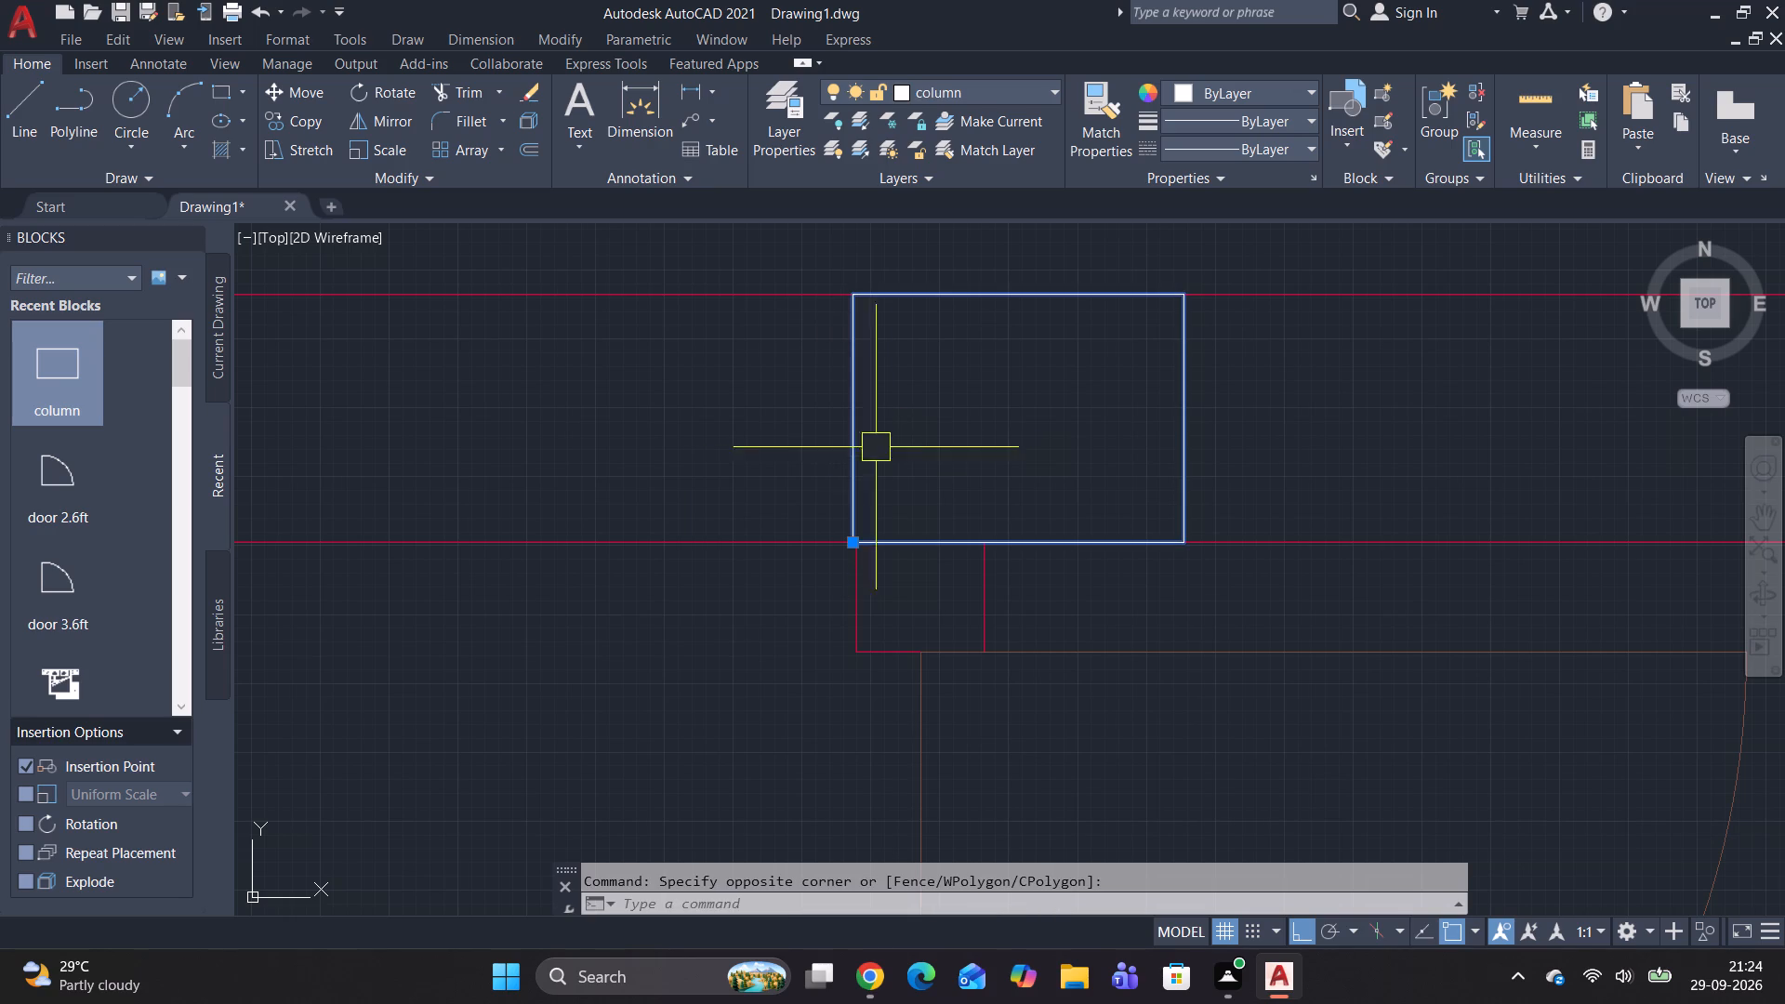
text(m)
key(space)
click(845, 537)
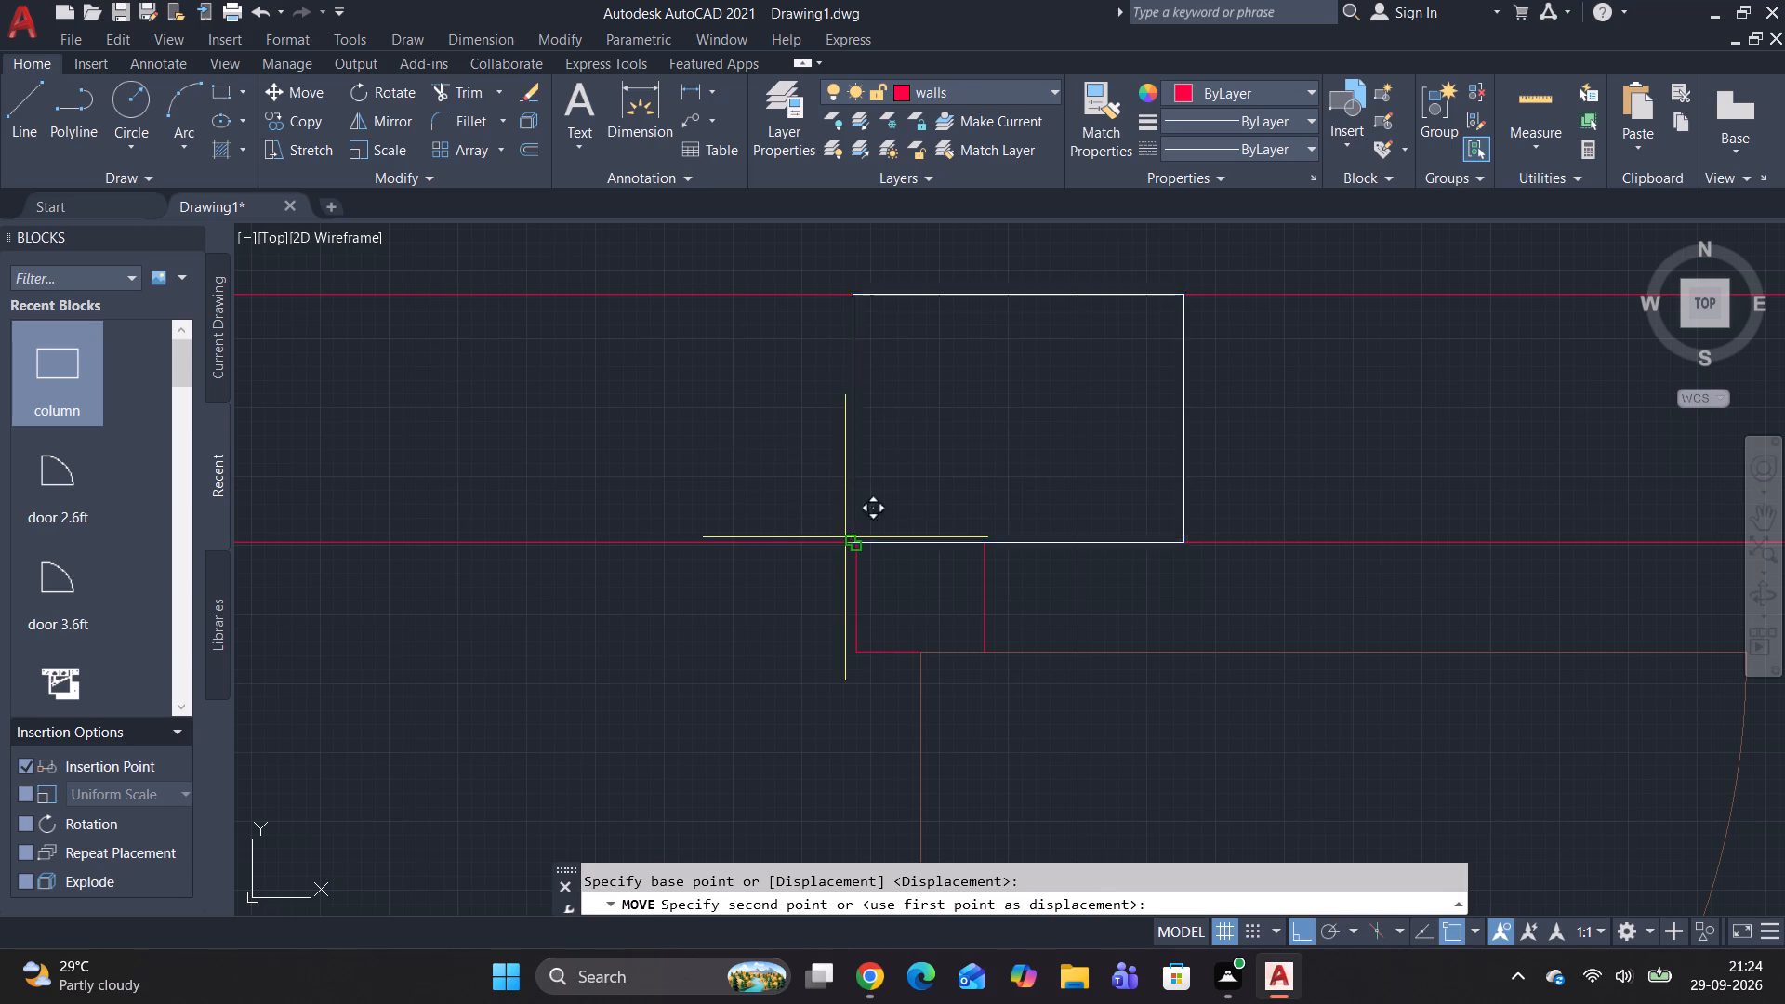
click(856, 539)
Rotate the loose column beside the plan a quarter turn clockwise about its lower-left corner, so it stands upright.
scroll(1121, 489, down, 3)
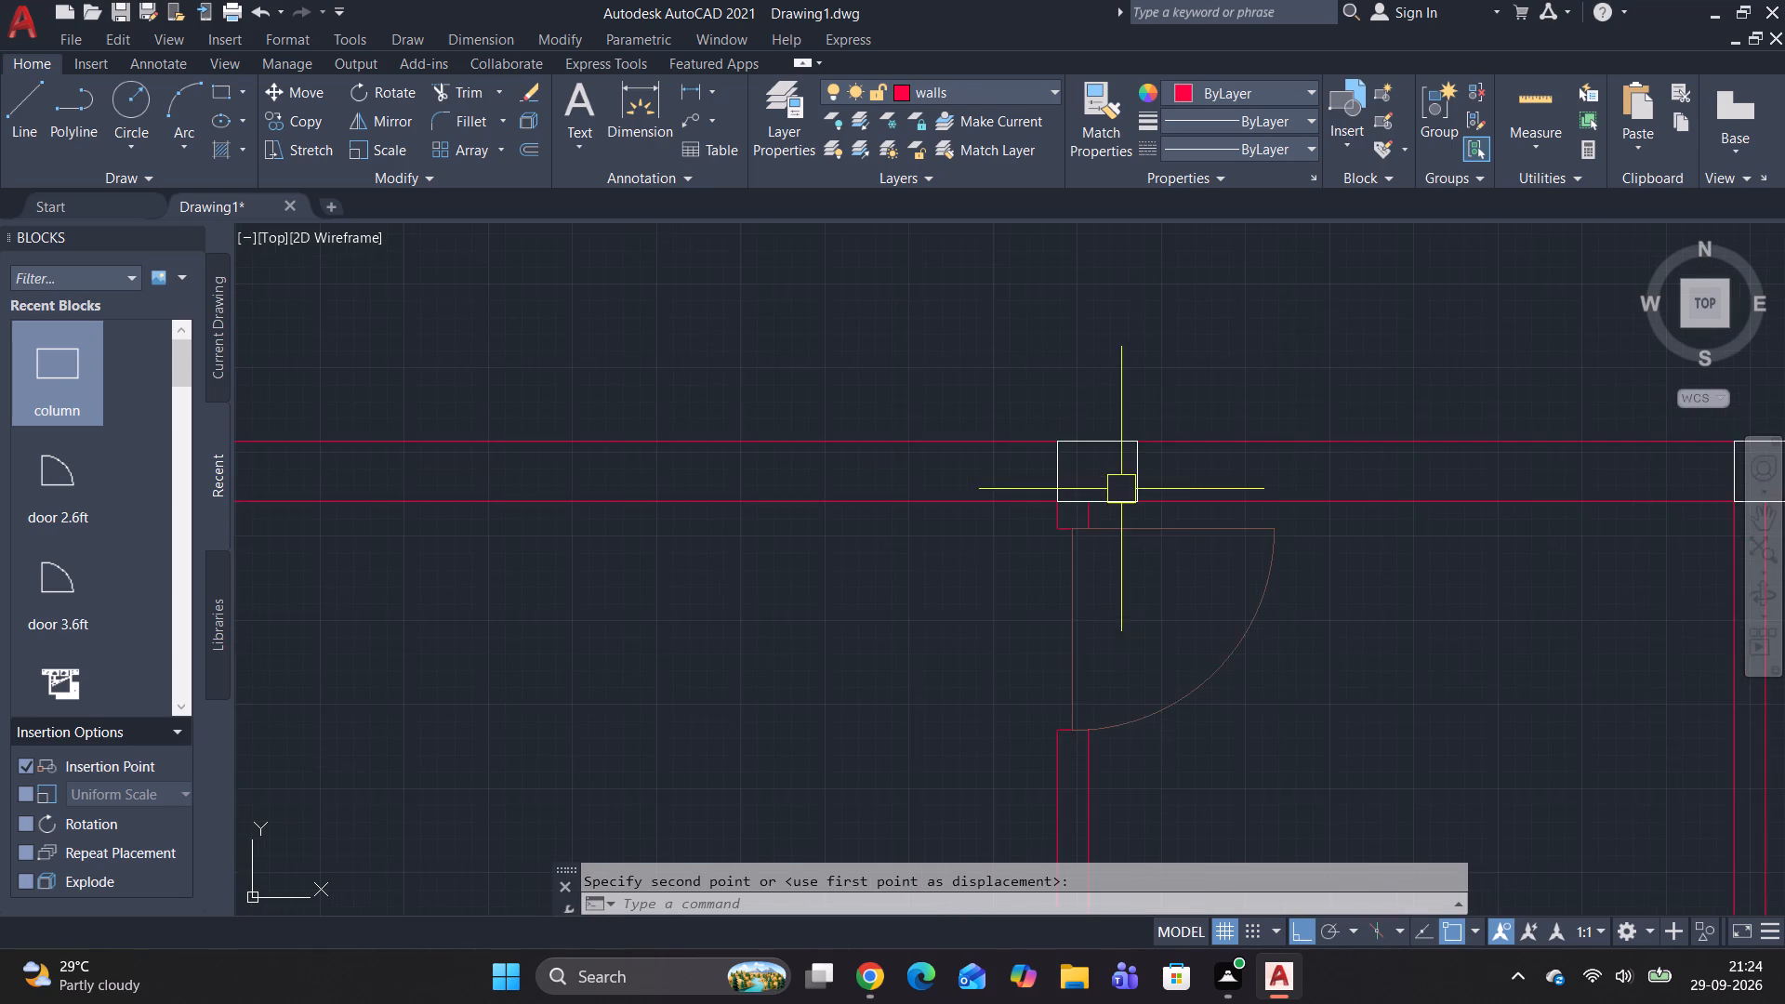
scroll(1121, 489, down, 3)
scroll(1369, 484, up, 3)
scroll(1369, 481, down, 8)
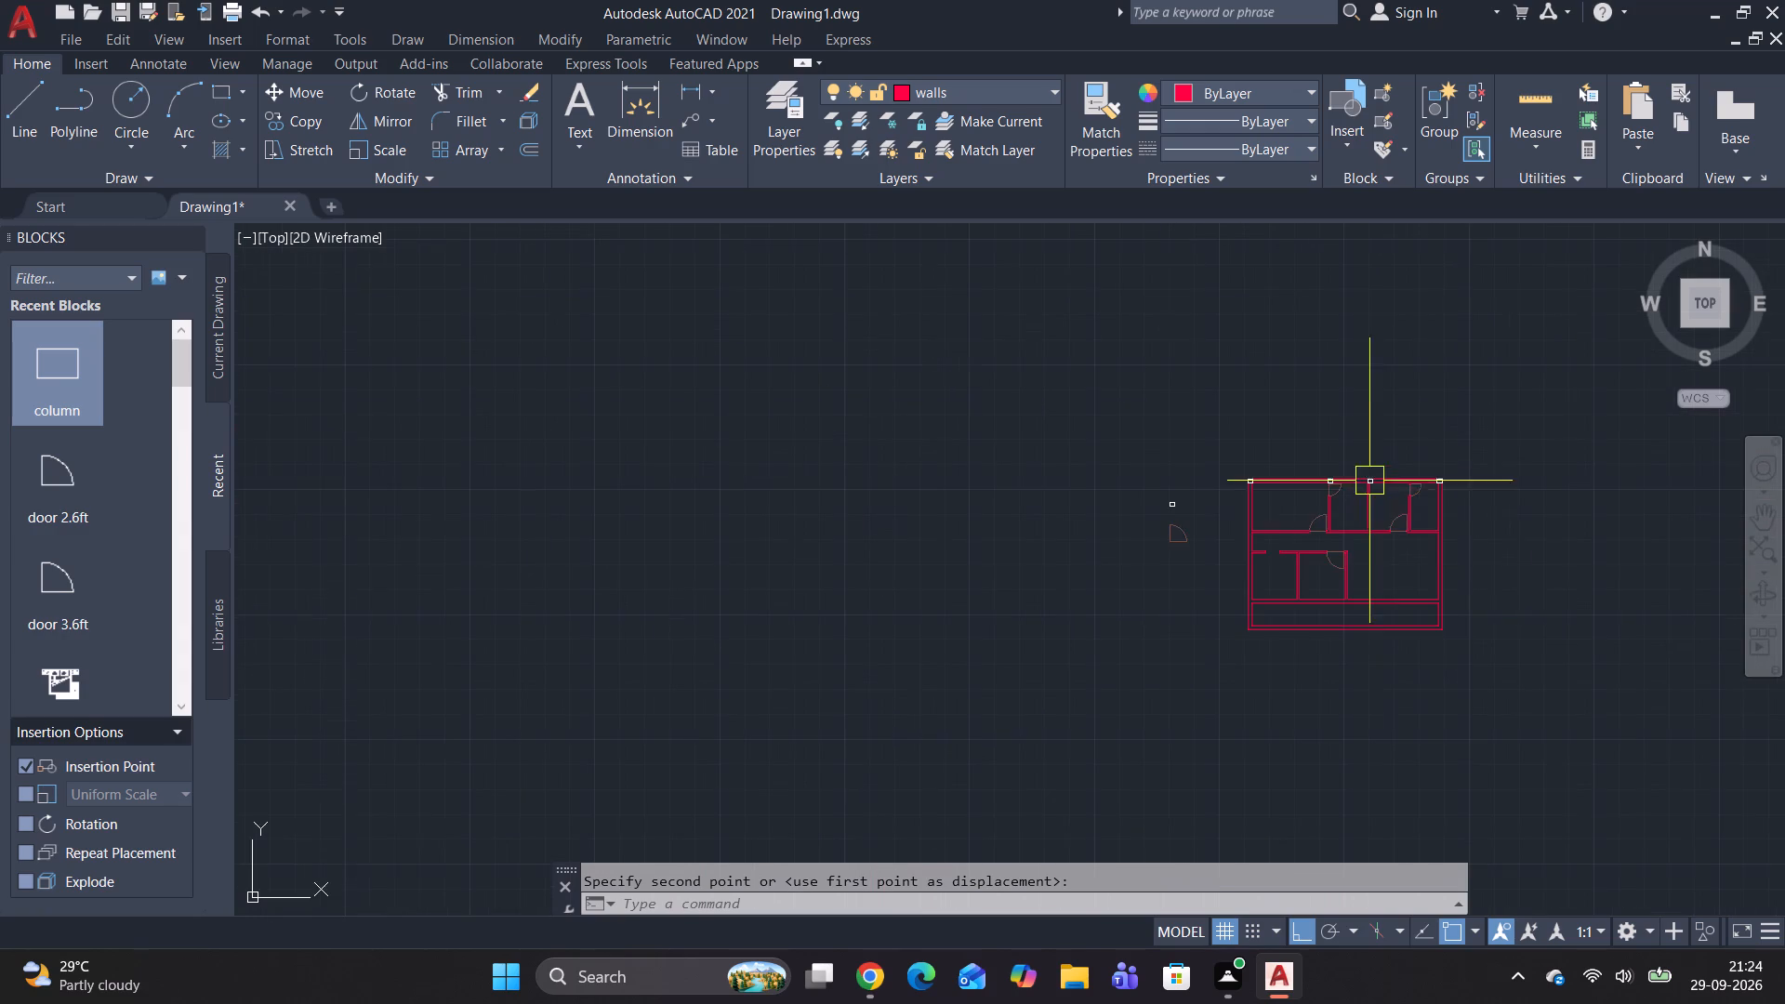
scroll(1363, 554, up, 3)
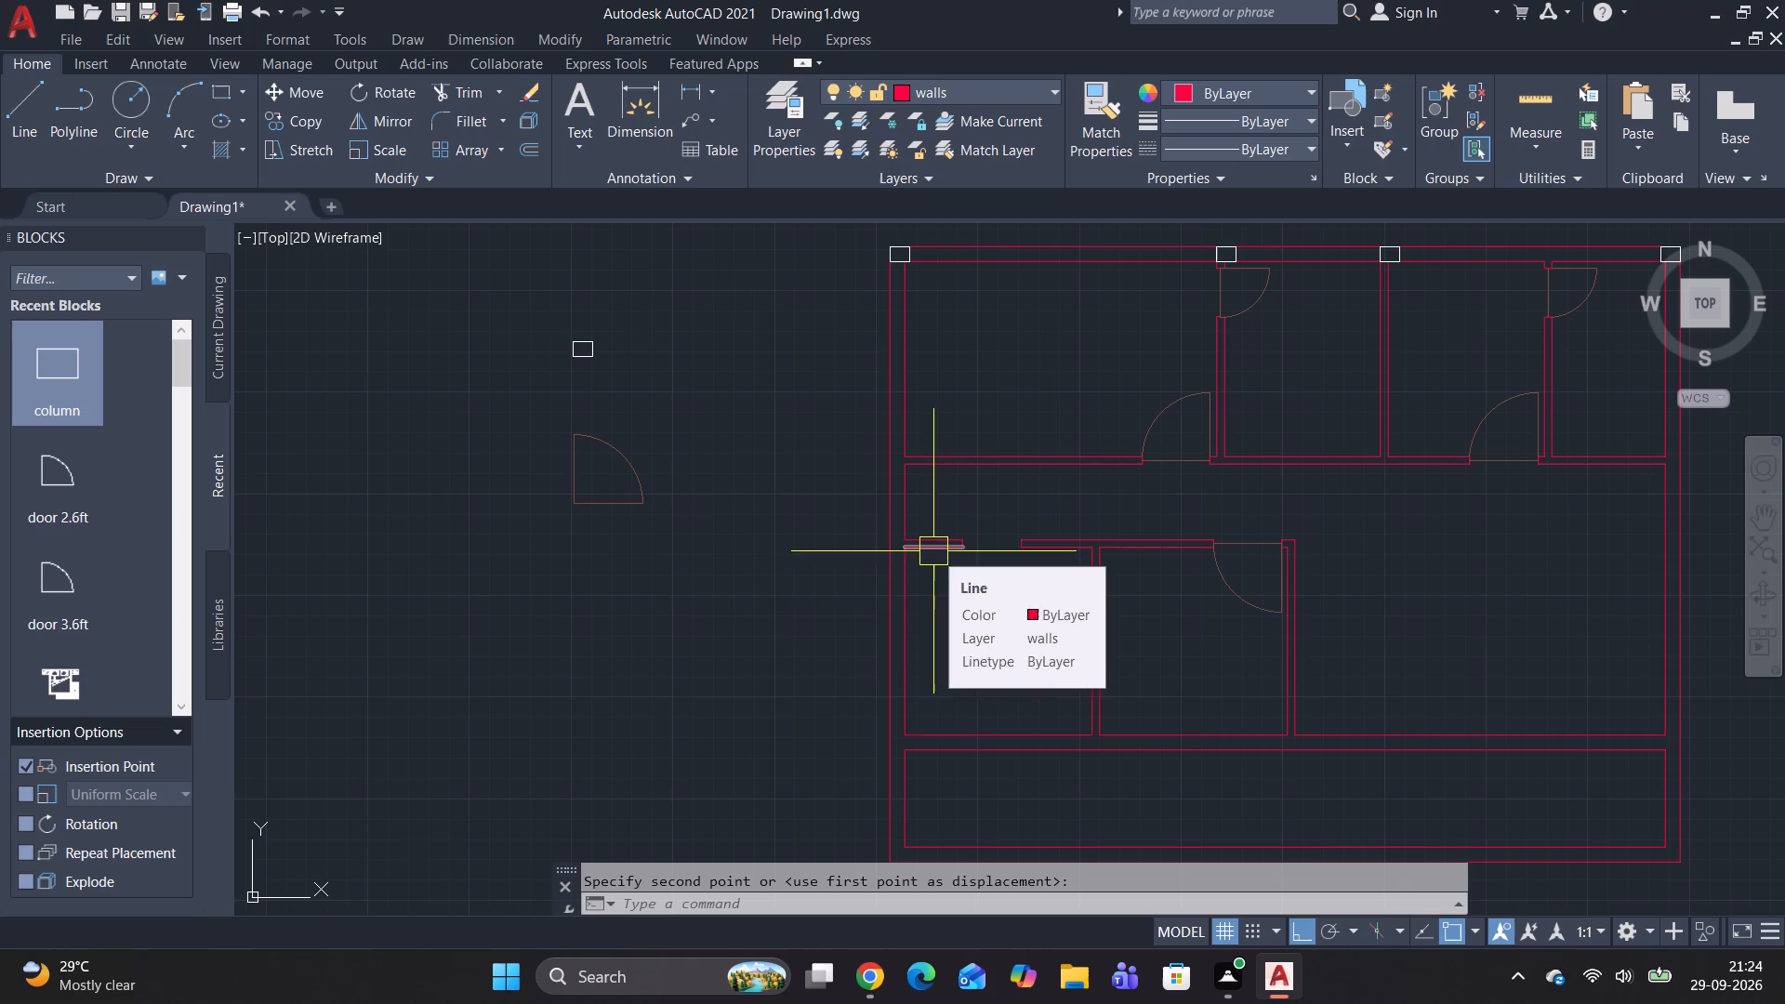
click(569, 351)
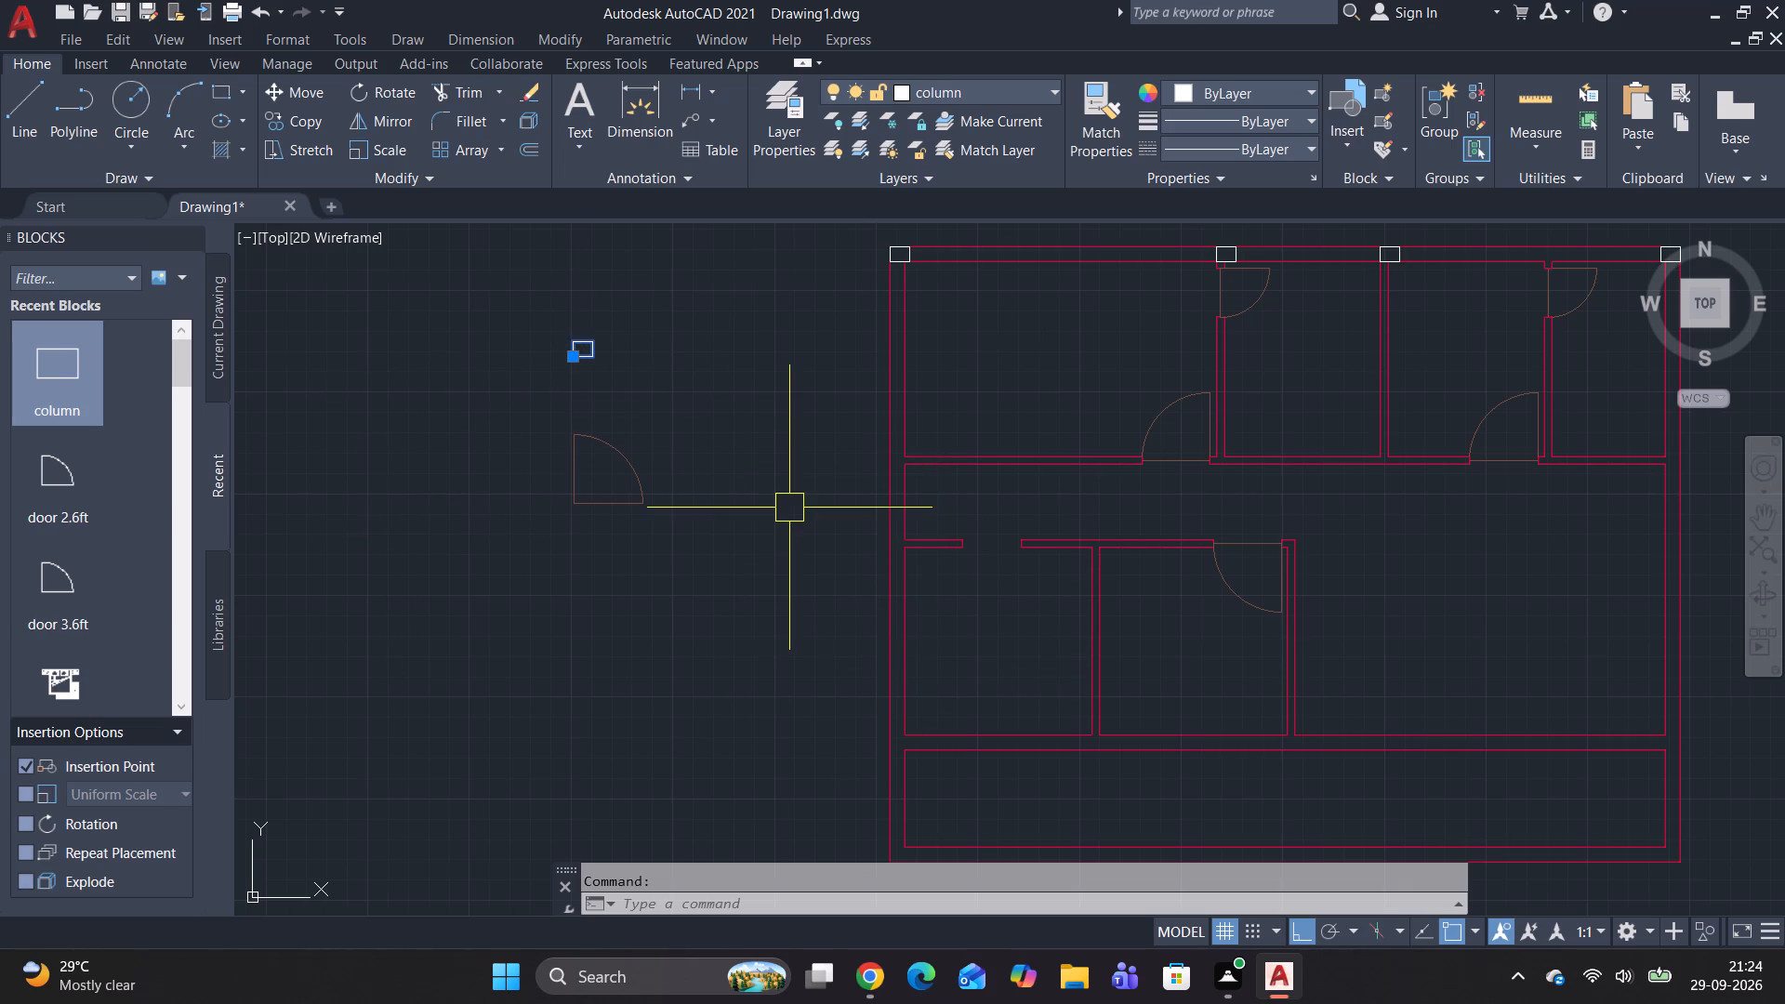
text(ro)
key(space)
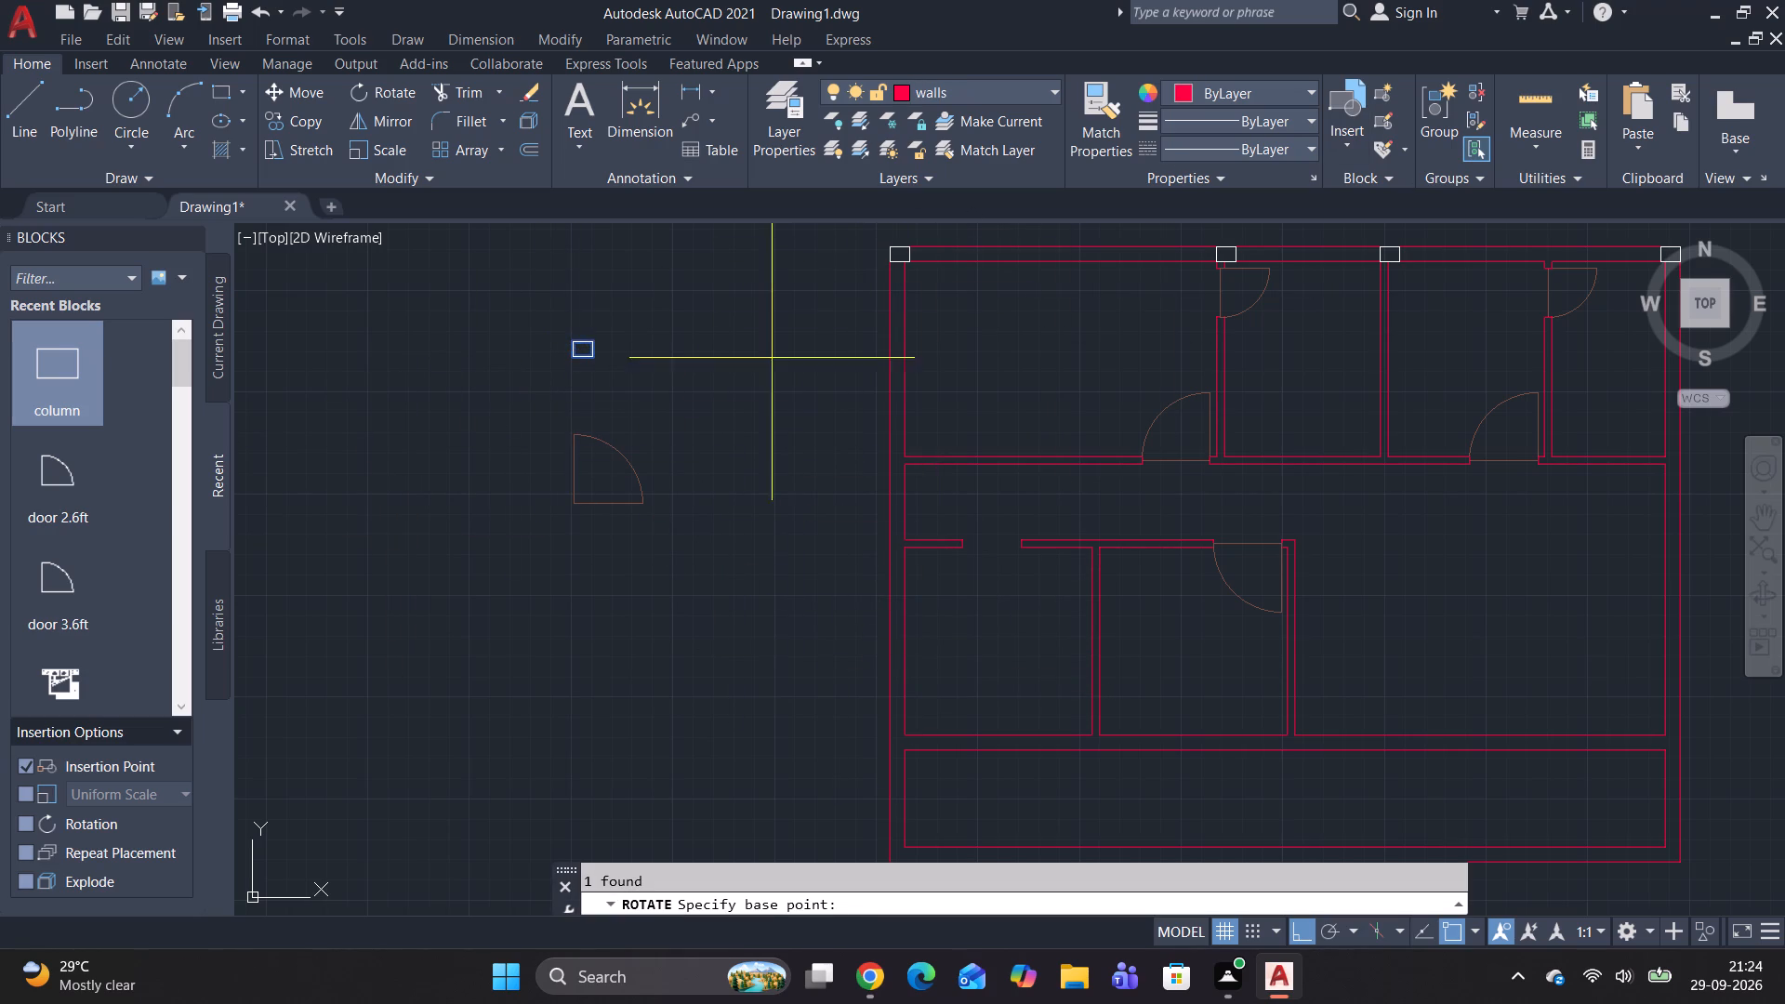
click(567, 358)
click(620, 408)
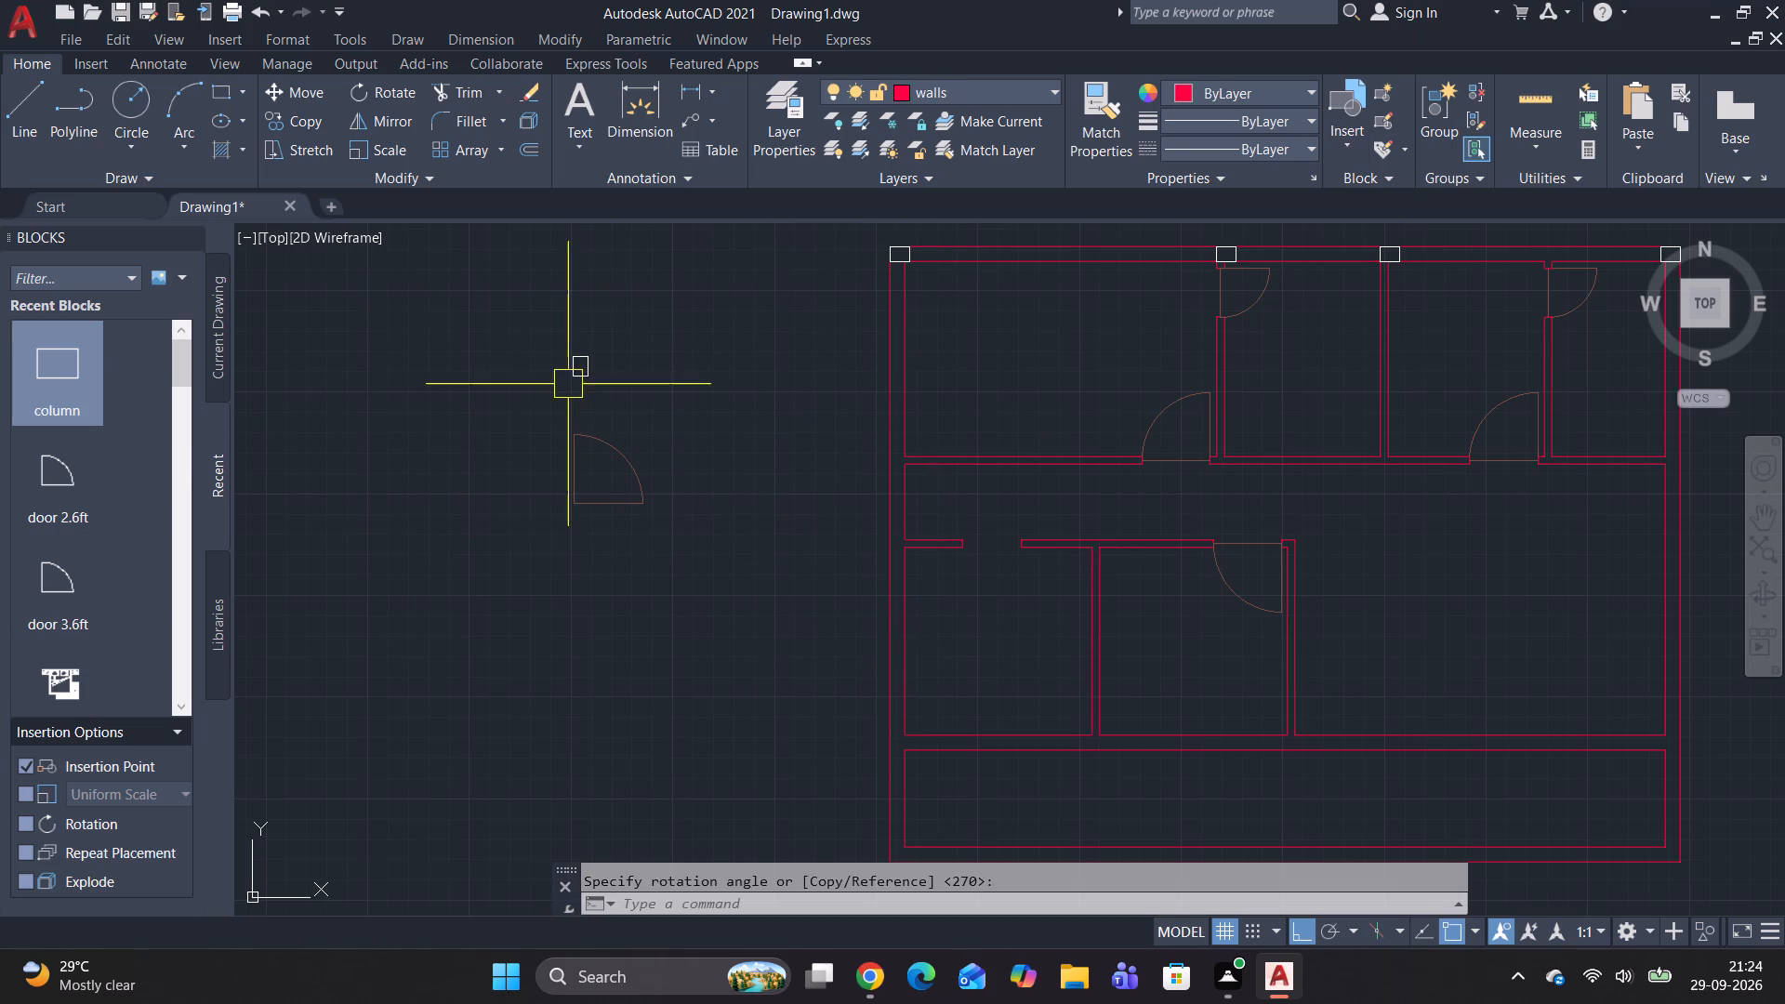
Move the rotated column by its lower-right corner onto the left outer wall, at the lower face of the upper rooms' bottom wall.
click(568, 384)
text(m)
key(space)
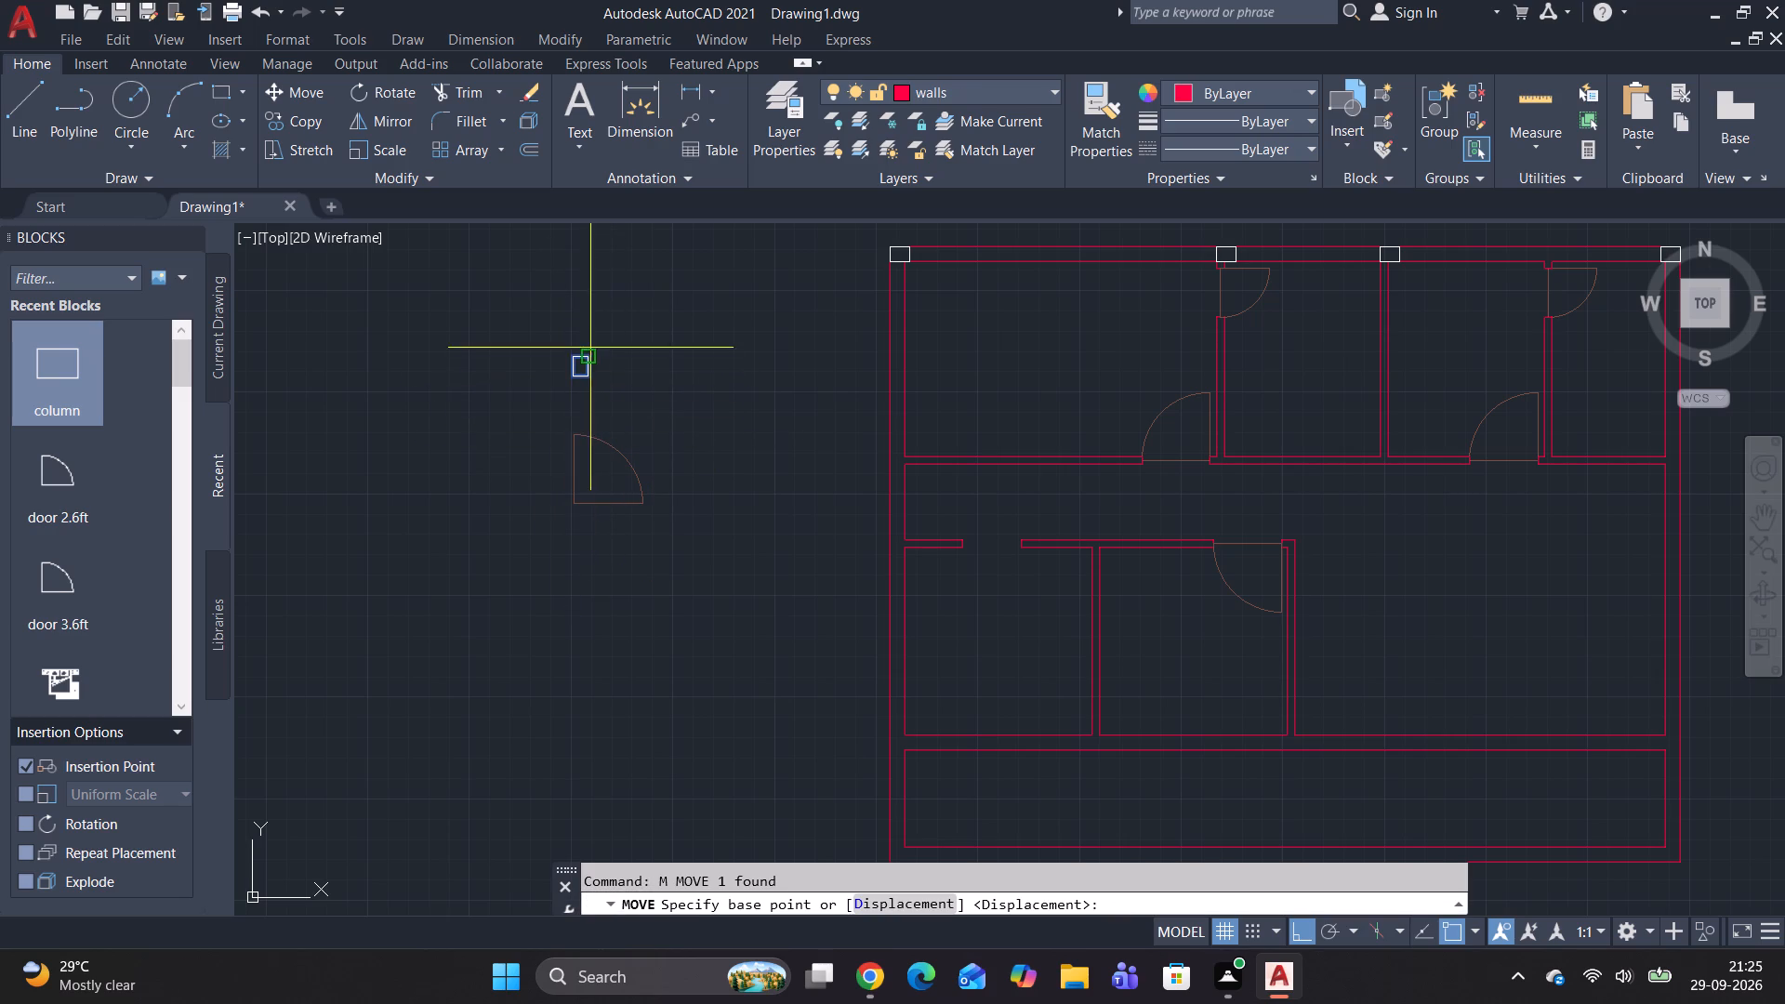
click(590, 379)
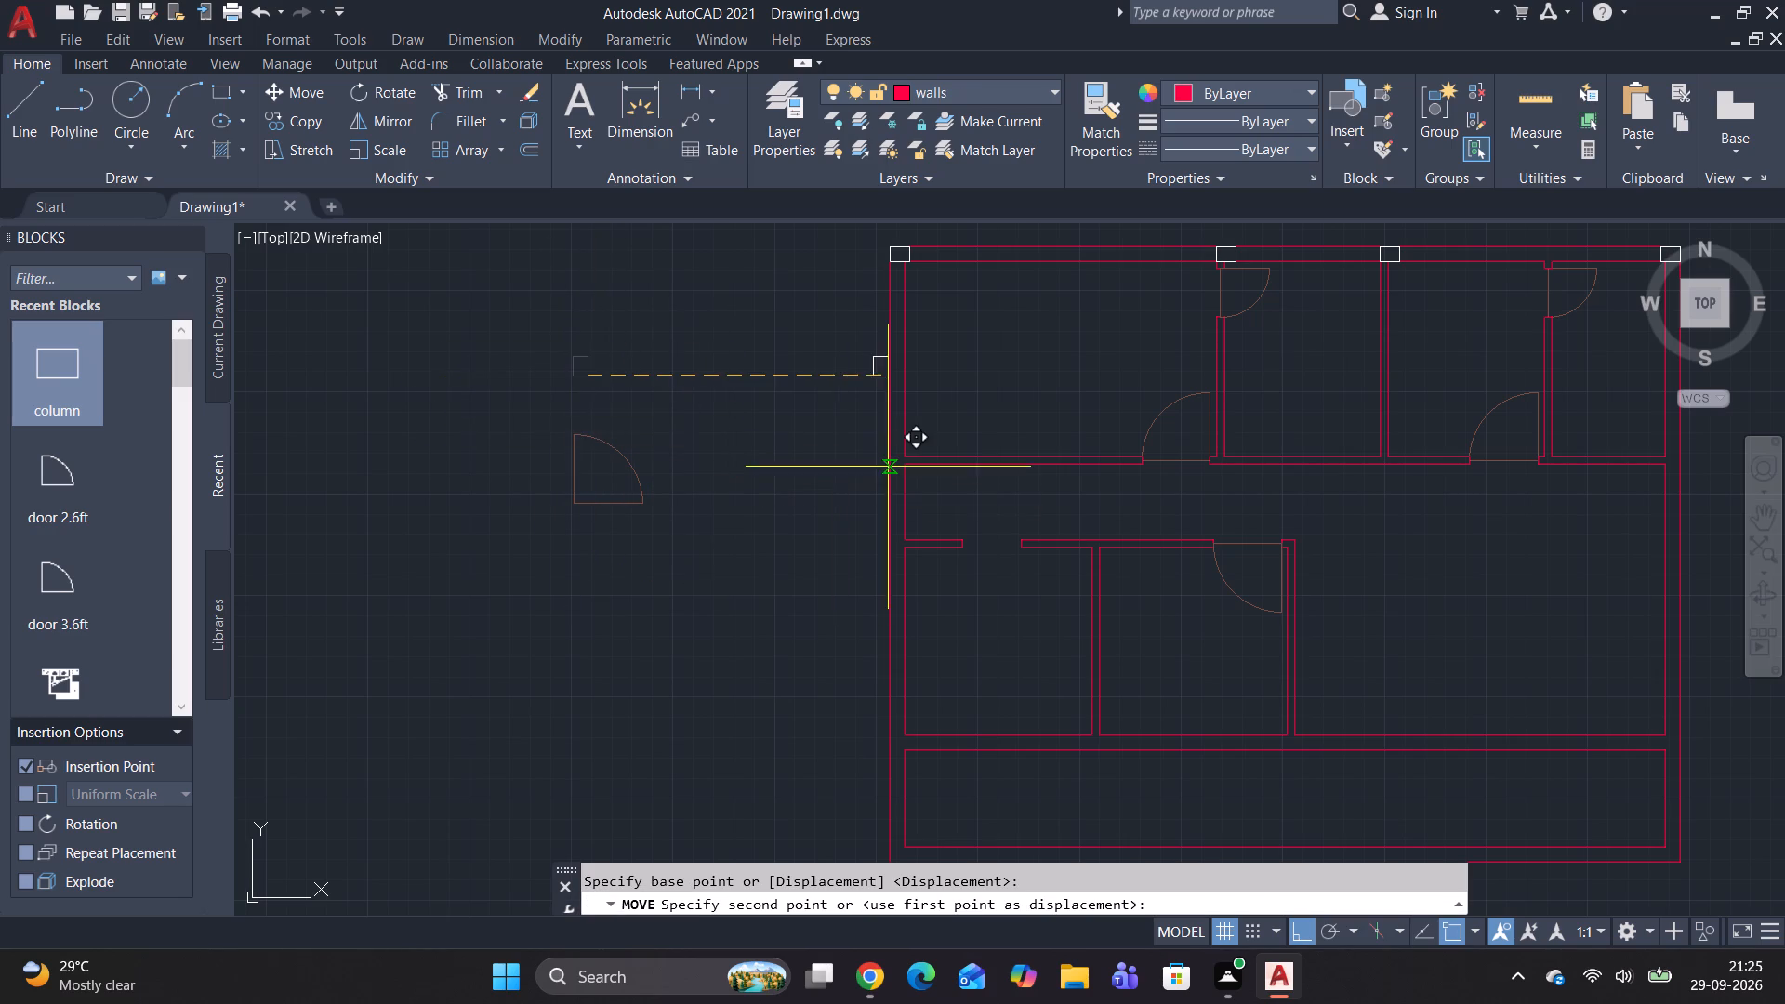
scroll(888, 467, up, 3)
click(953, 456)
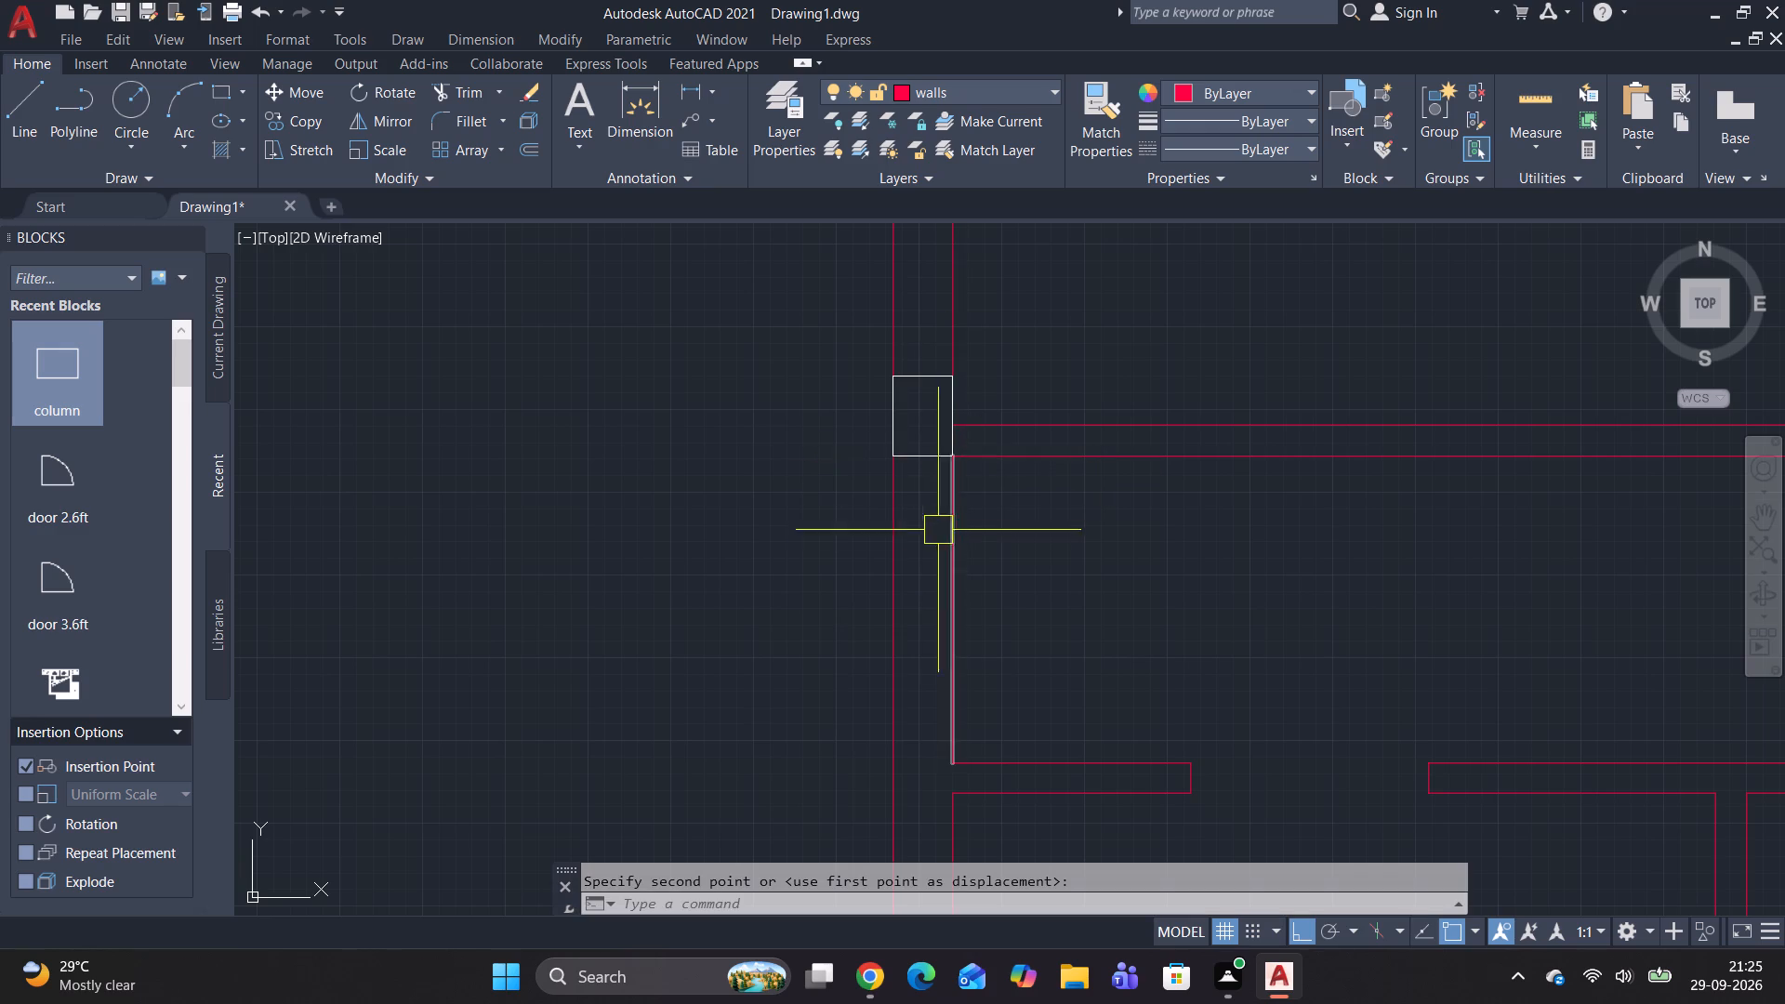
Copy the upright column by its lower-right corner down the left outer wall to the lower face of the short inner wall.
click(921, 463)
text(co)
key(space)
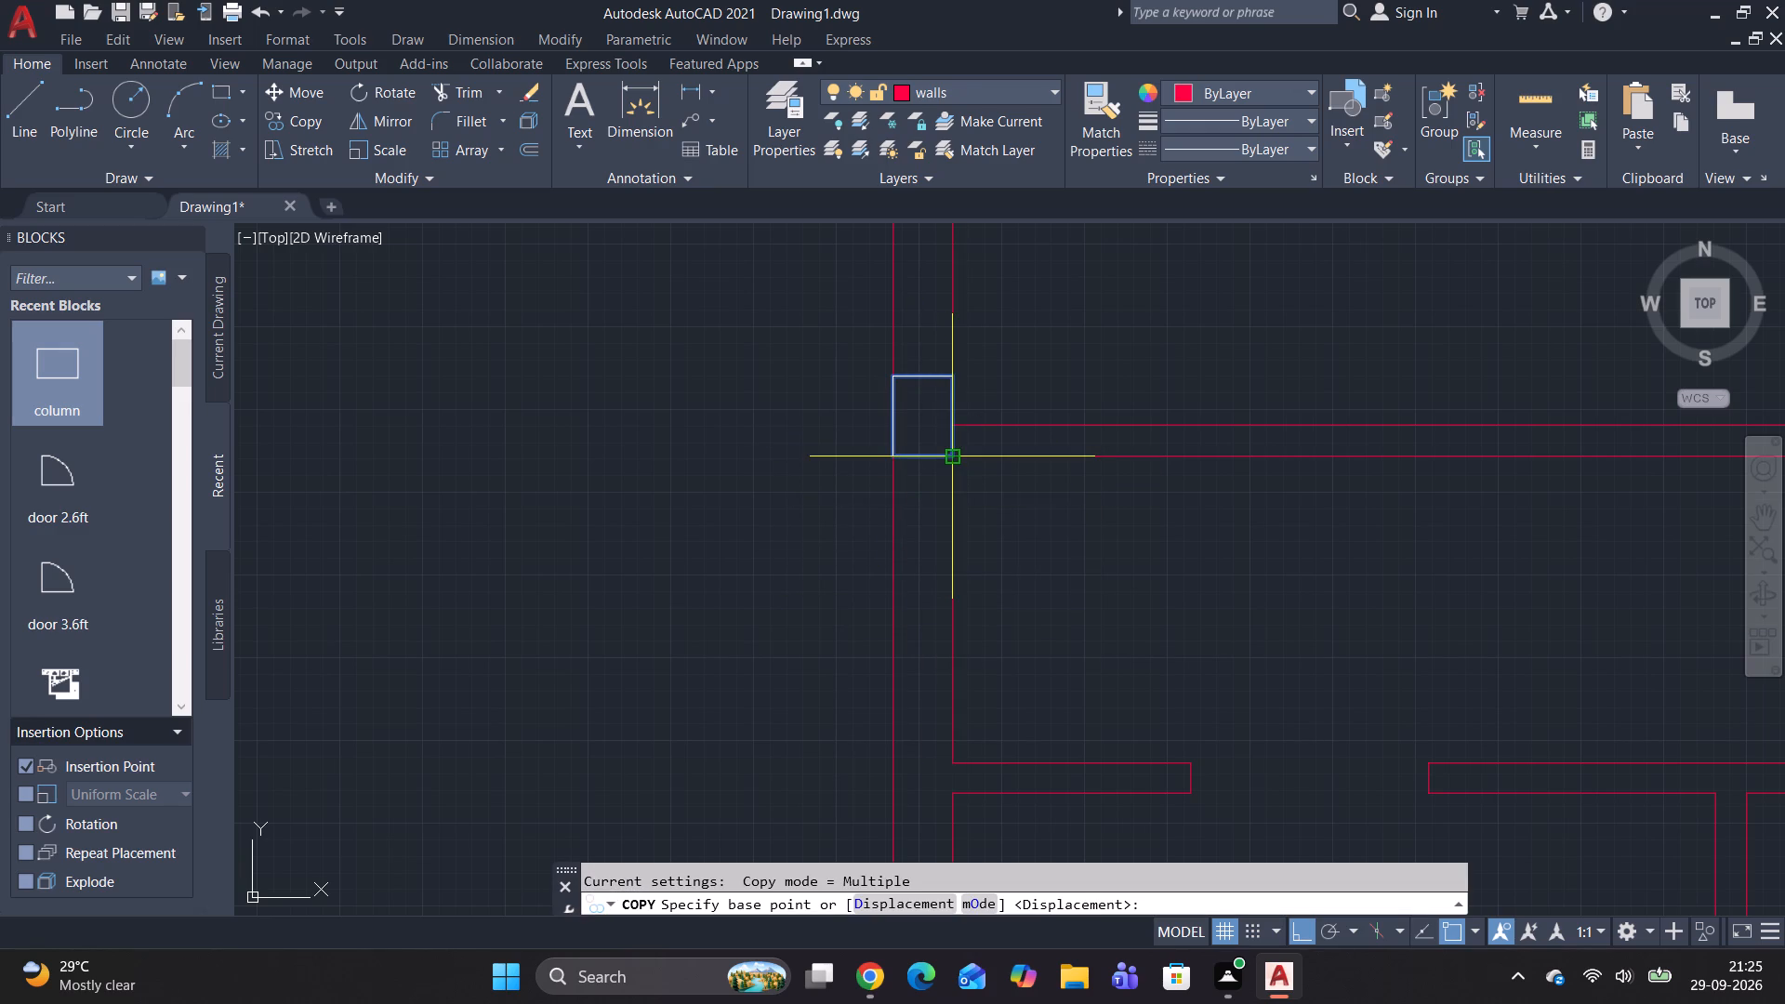
click(949, 461)
scroll(875, 614, down, 2)
middle_drag(875, 617, 864, 487)
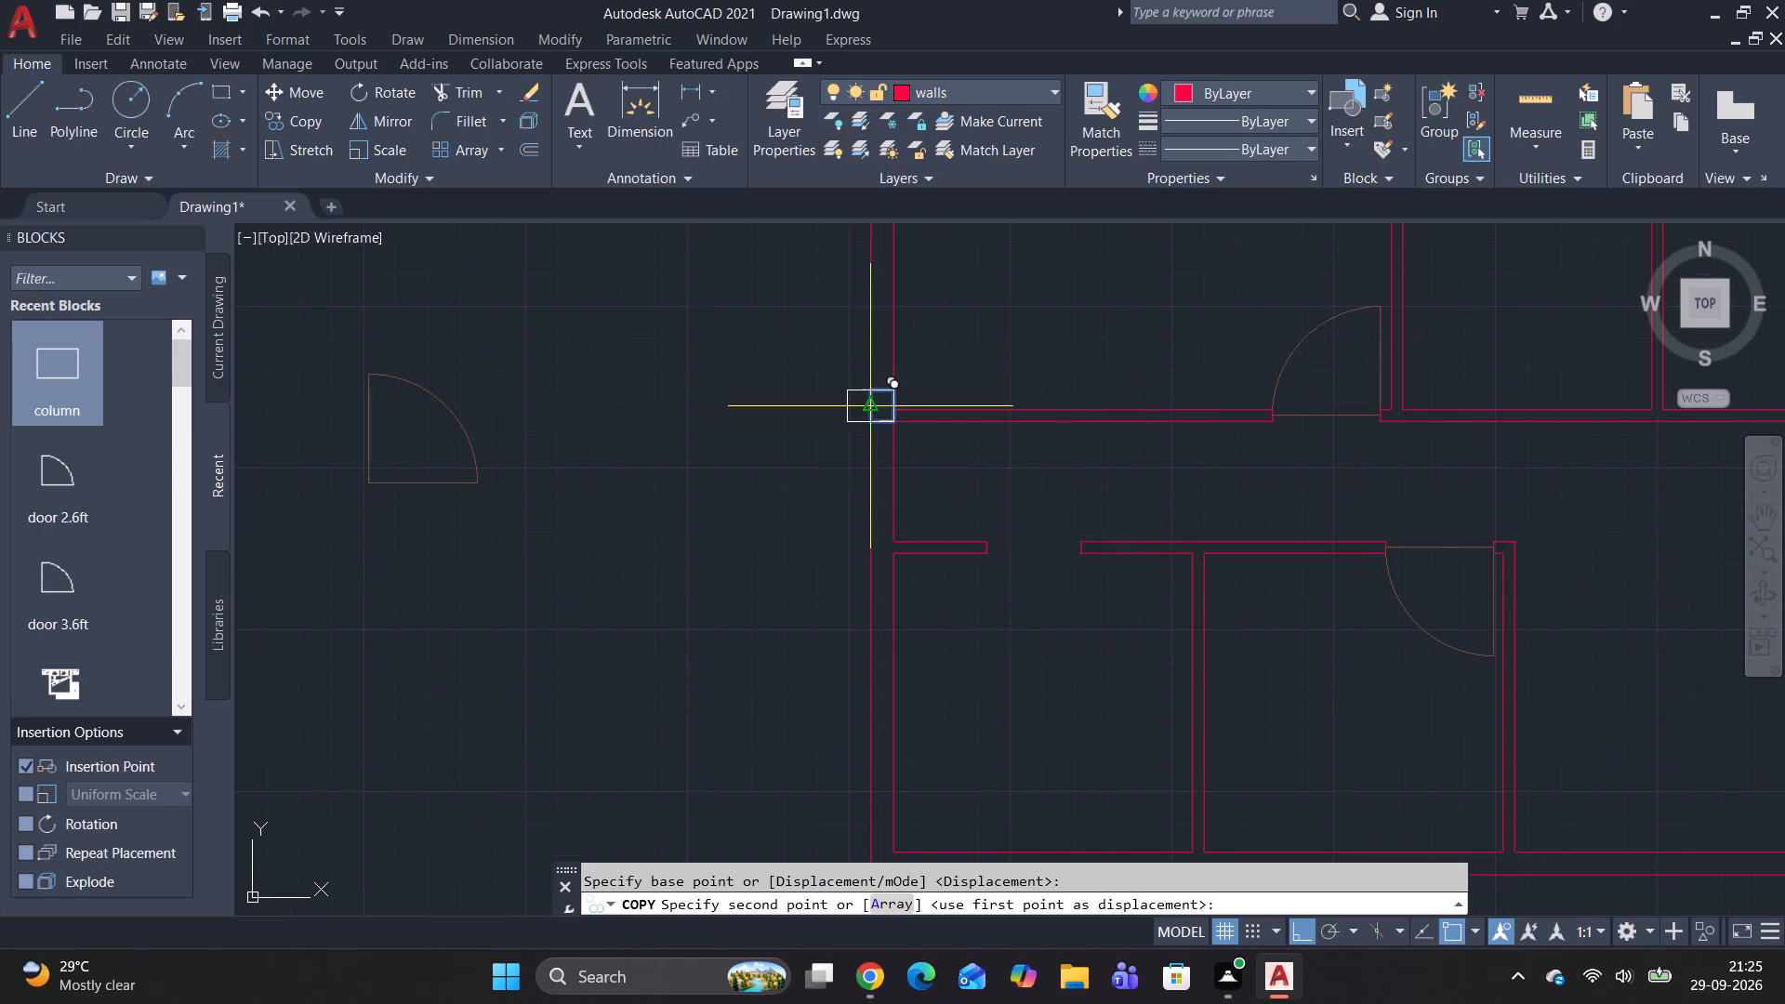
scroll(880, 537, up, 4)
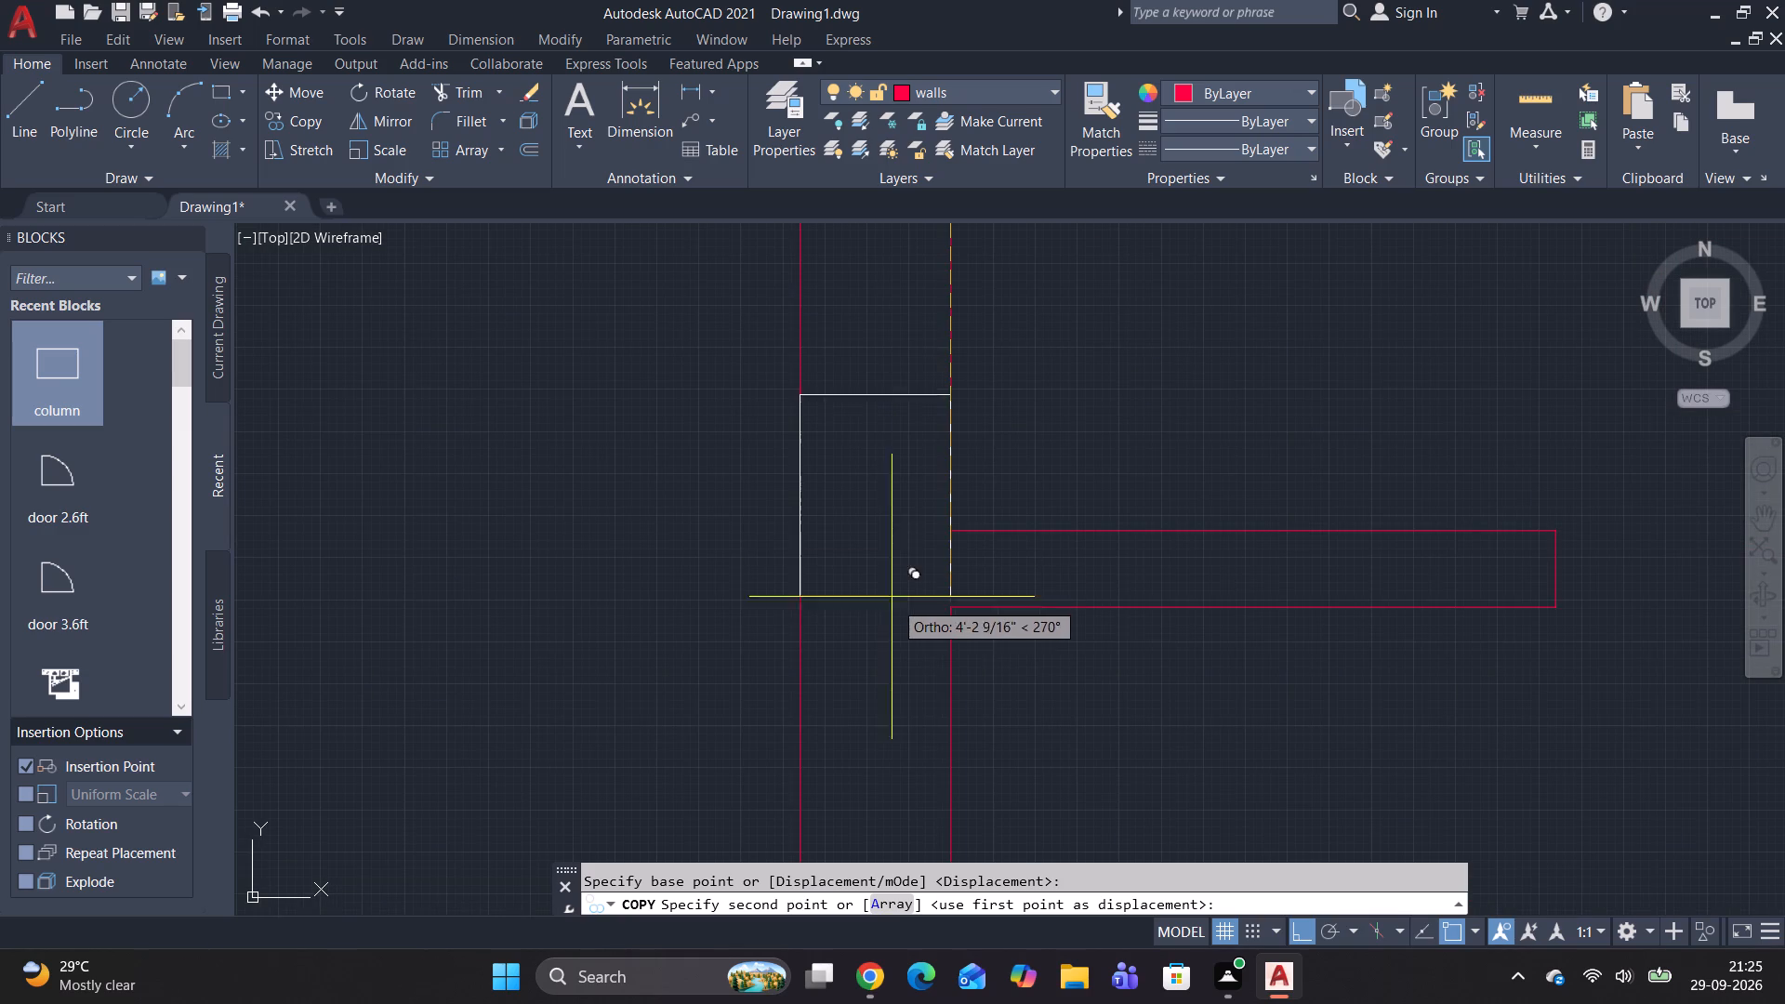
click(950, 609)
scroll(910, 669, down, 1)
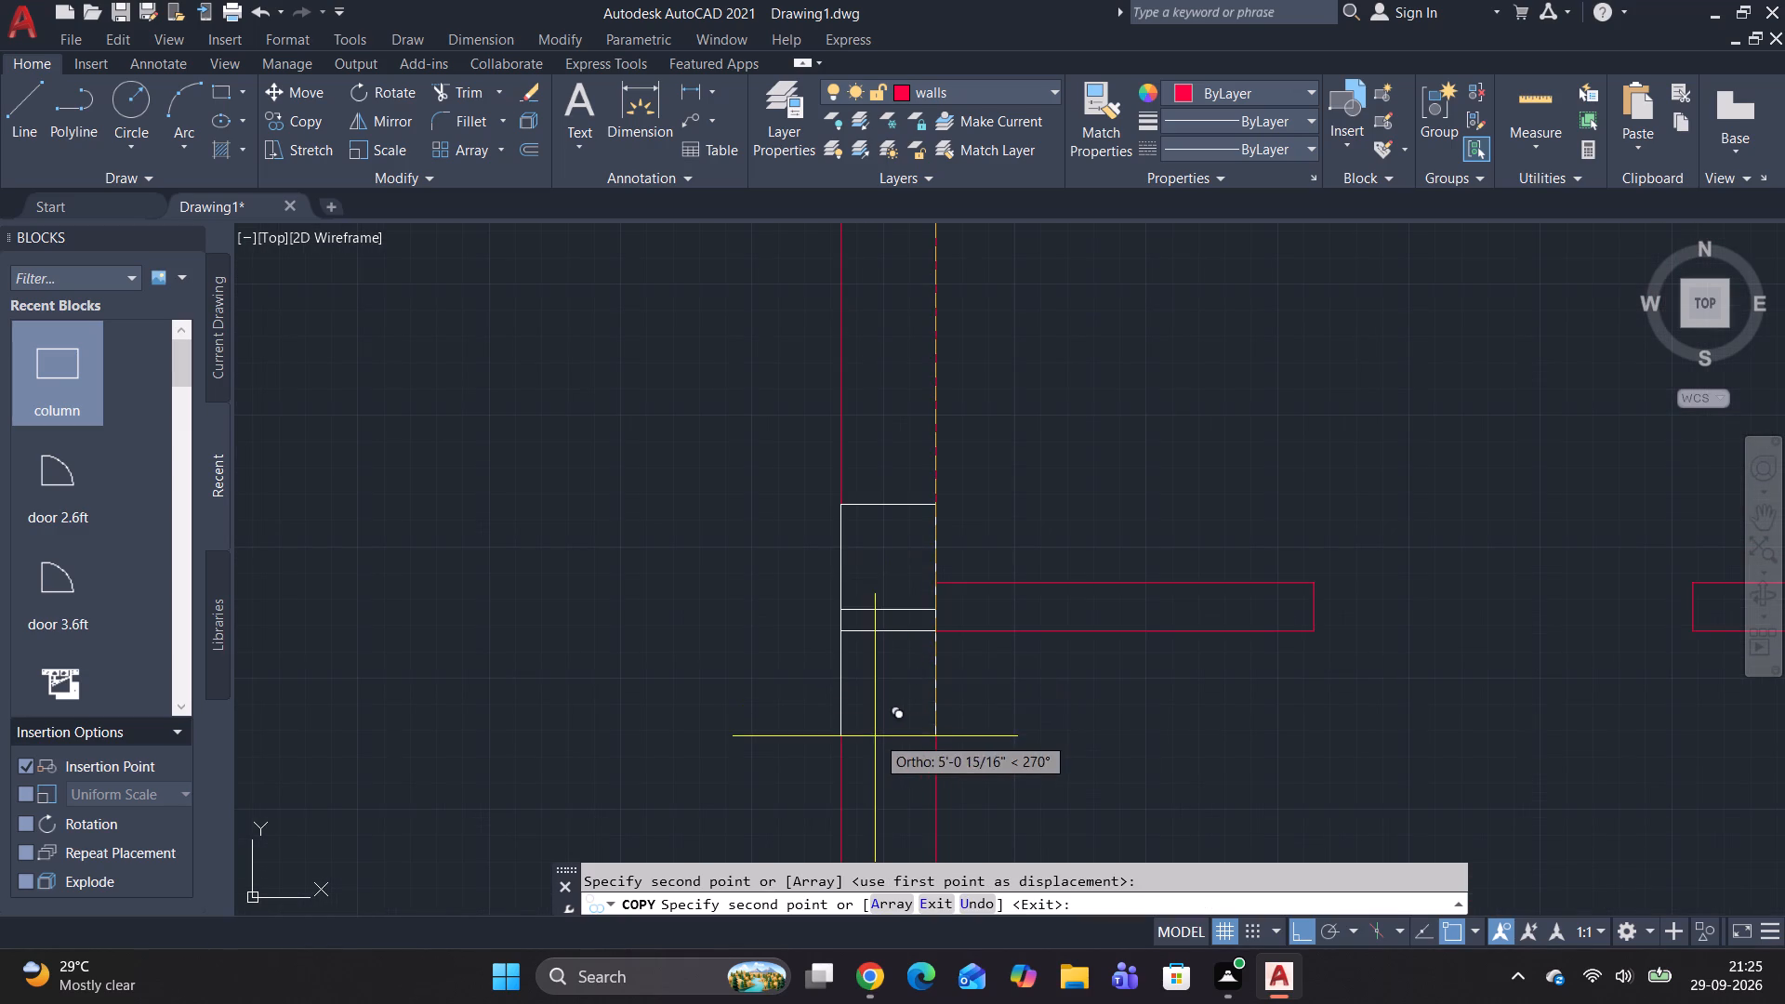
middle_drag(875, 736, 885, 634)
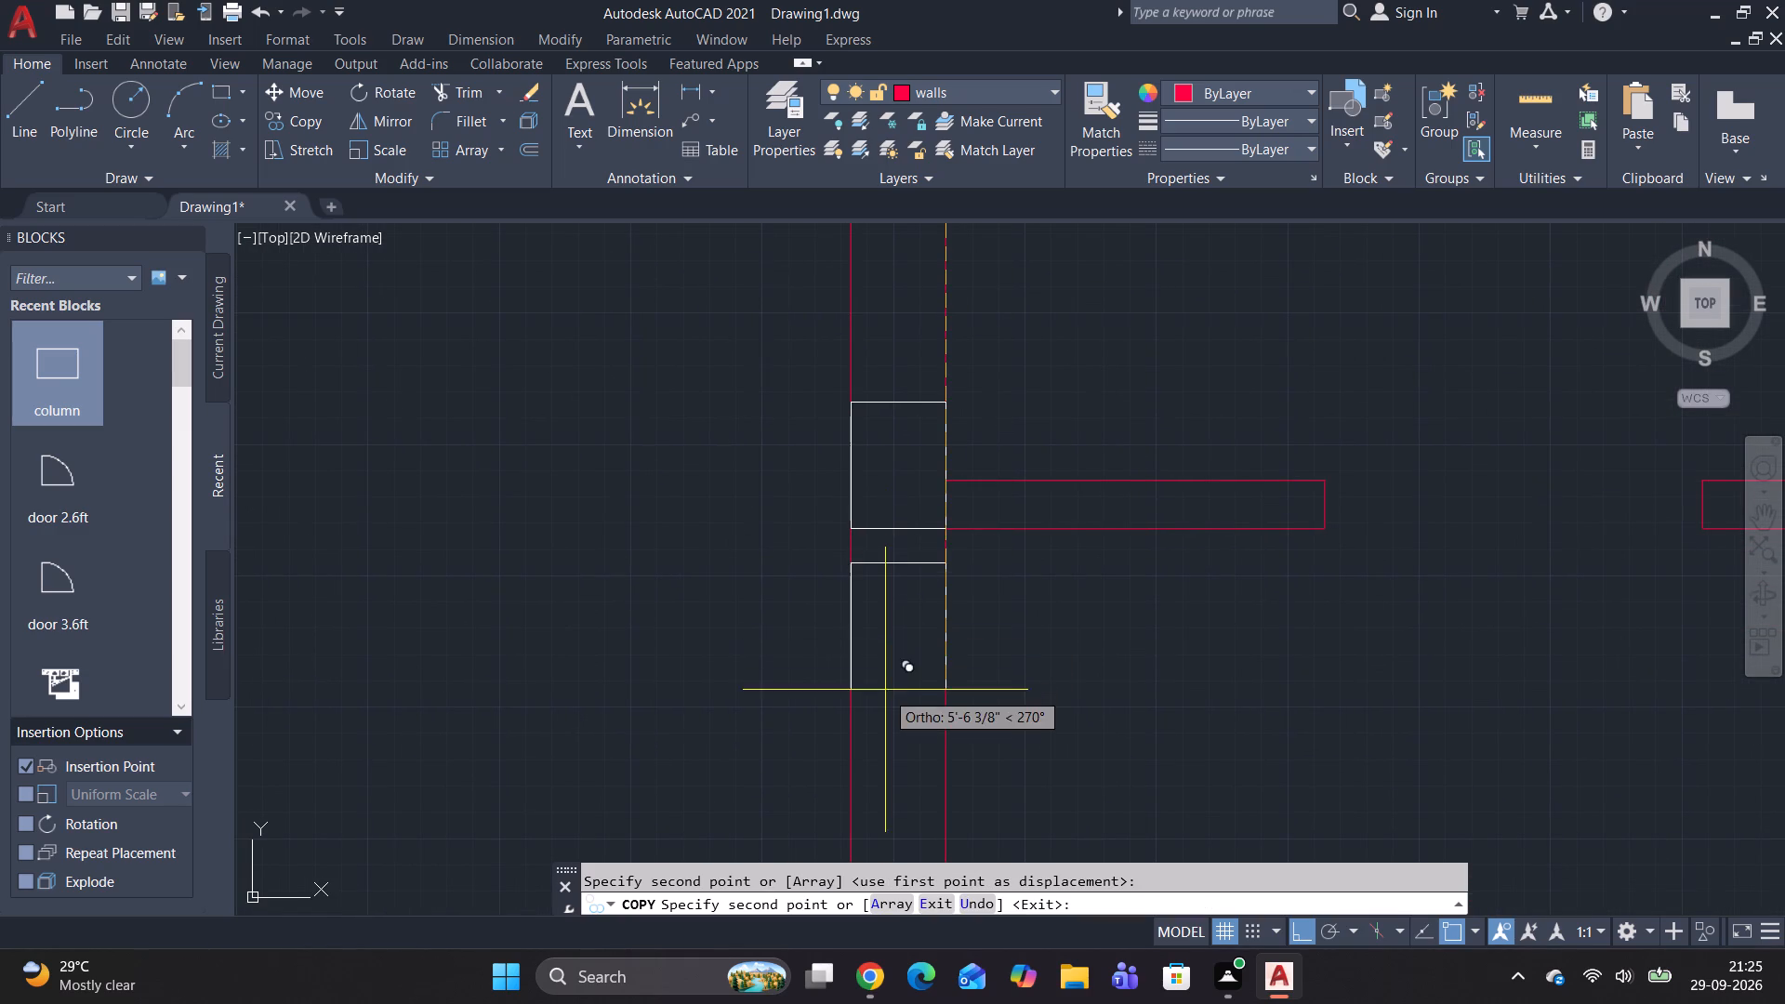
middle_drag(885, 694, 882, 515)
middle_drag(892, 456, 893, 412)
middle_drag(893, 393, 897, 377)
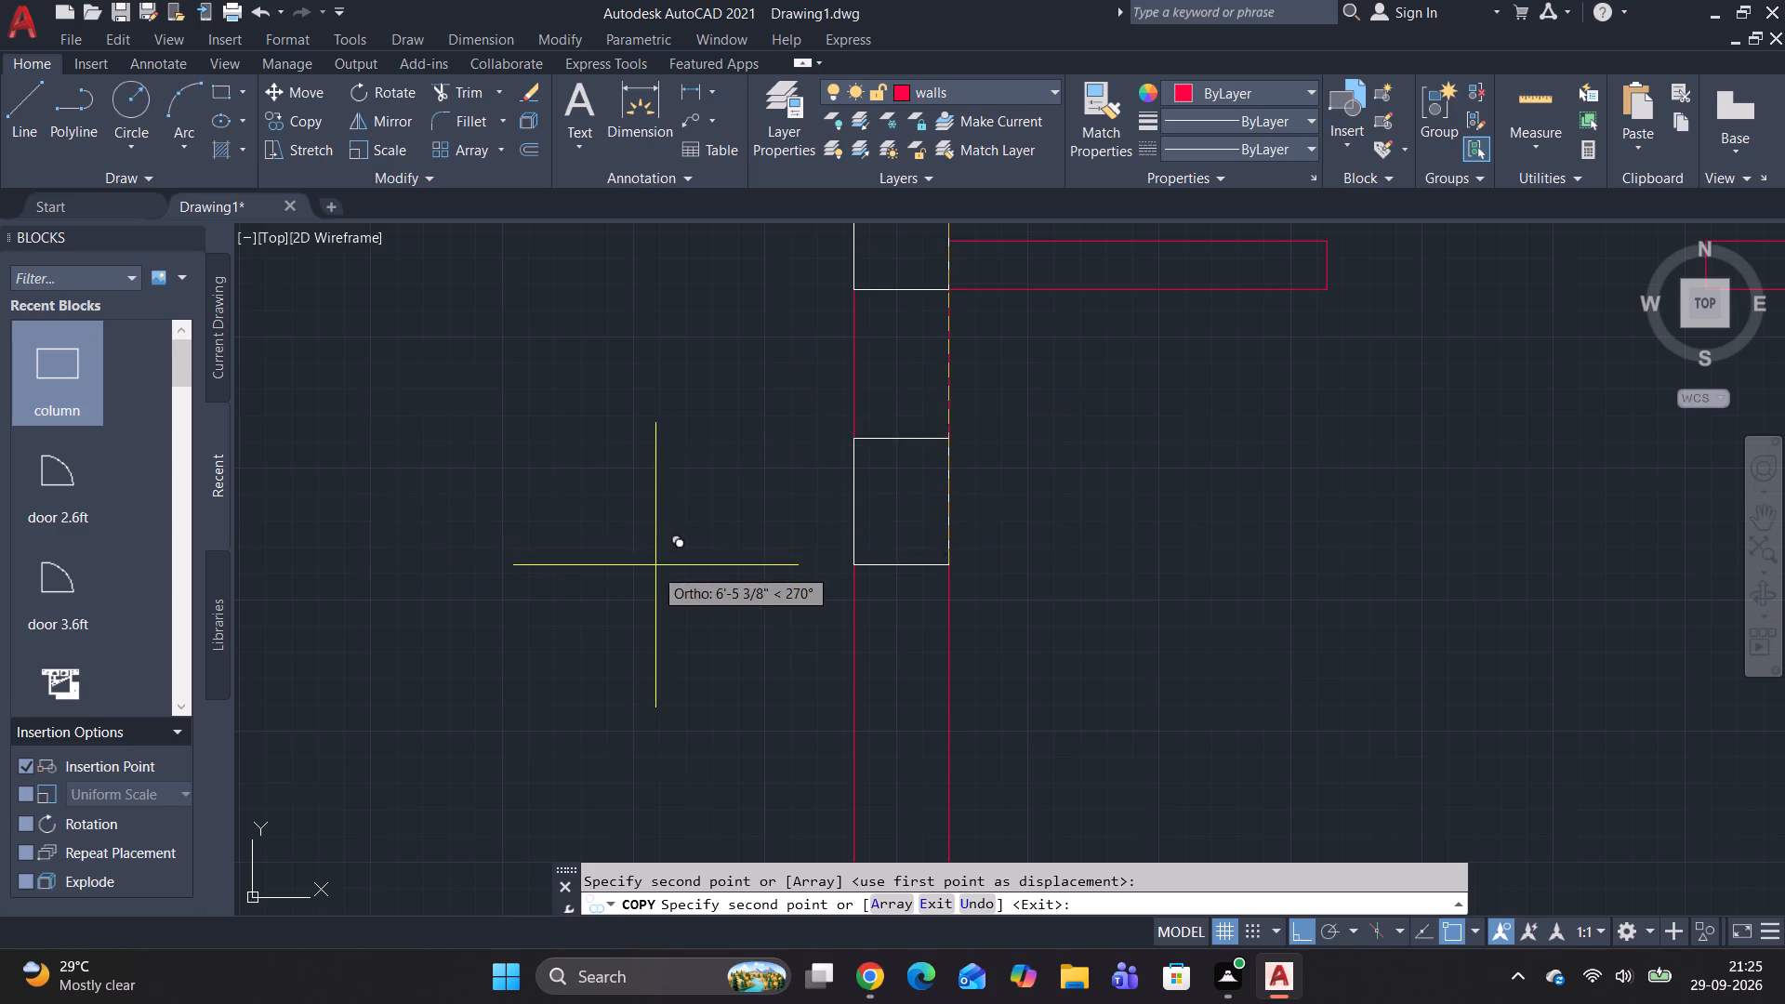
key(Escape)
Copy the upright column at the short inner wall straight out into the empty space west of the plan.
scroll(653, 497, down, 3)
click(720, 440)
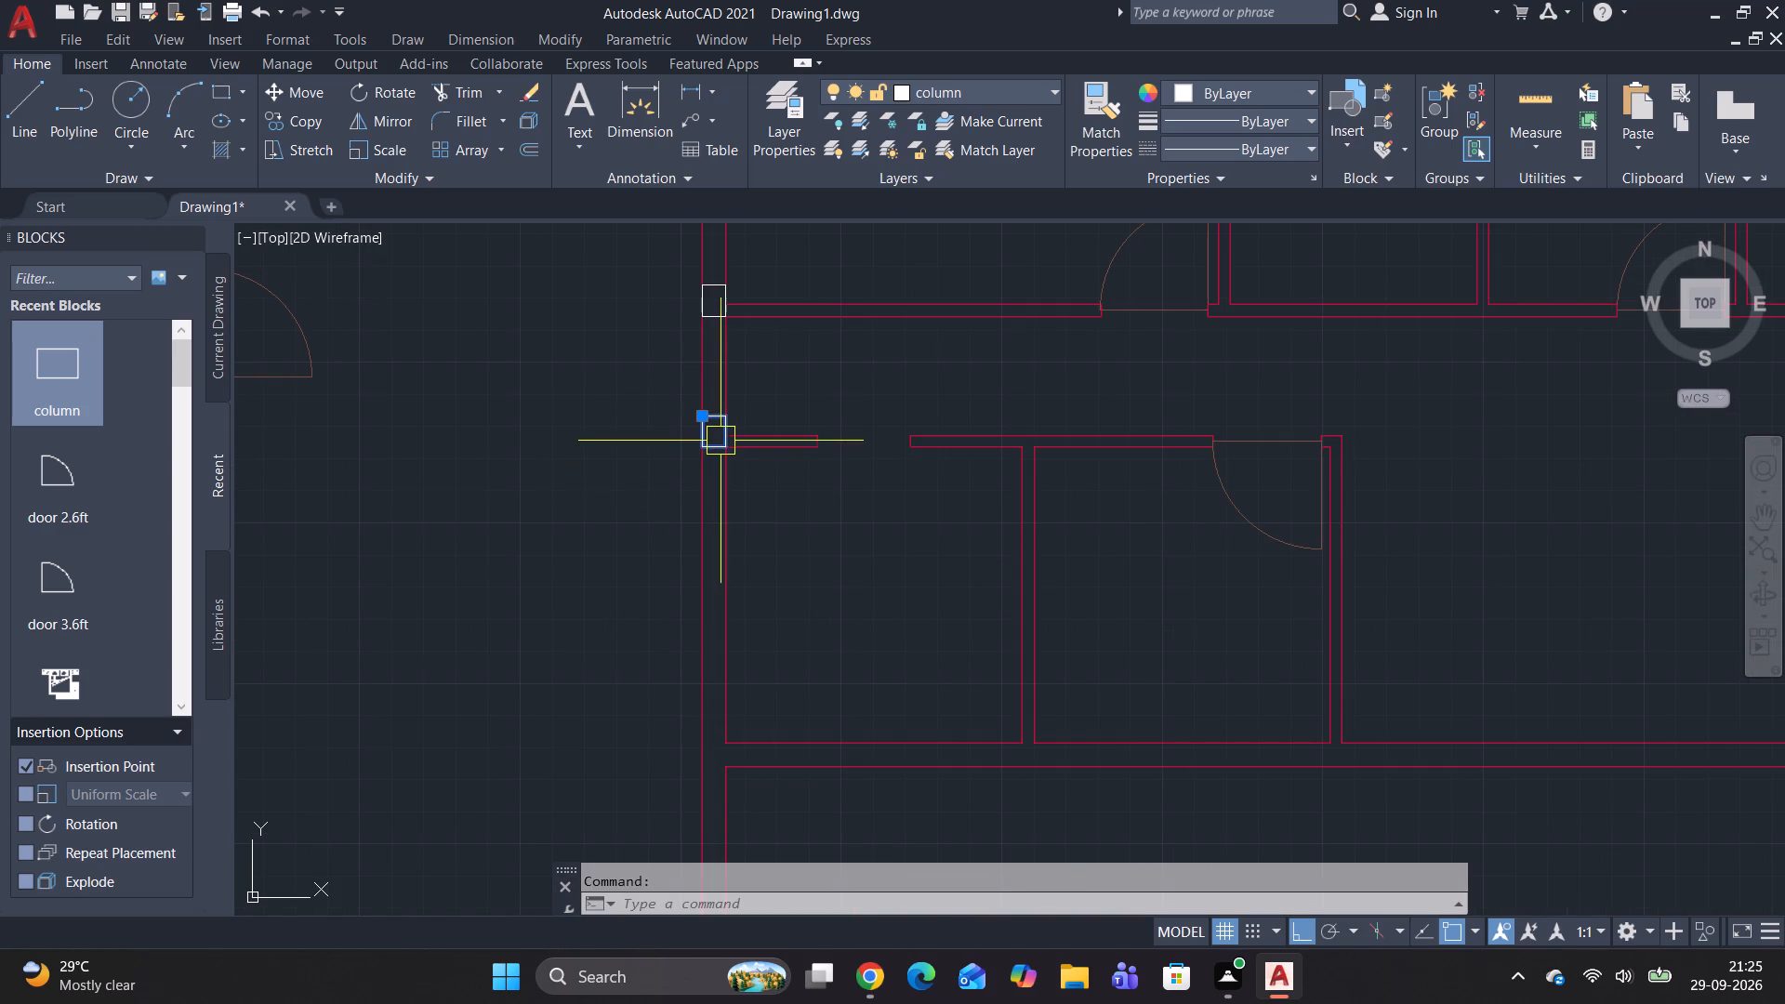
key(c)
key(o)
key(space)
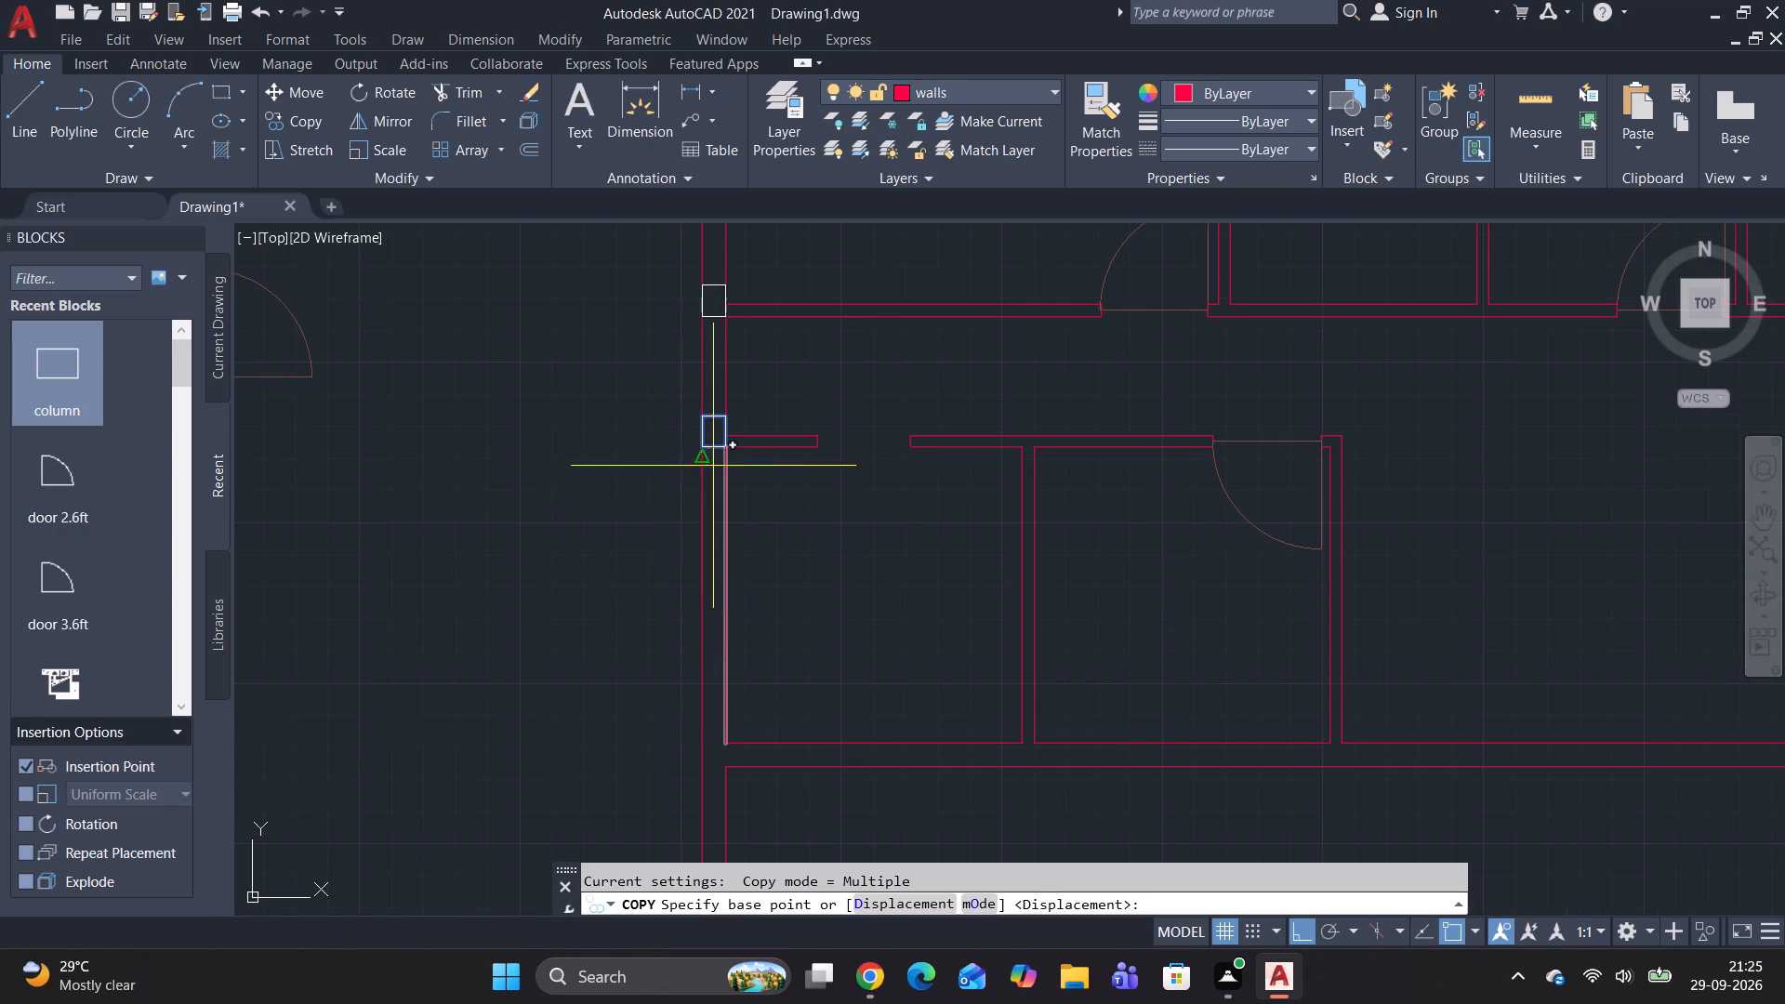
click(715, 444)
click(431, 434)
key(Escape)
key(Escape)
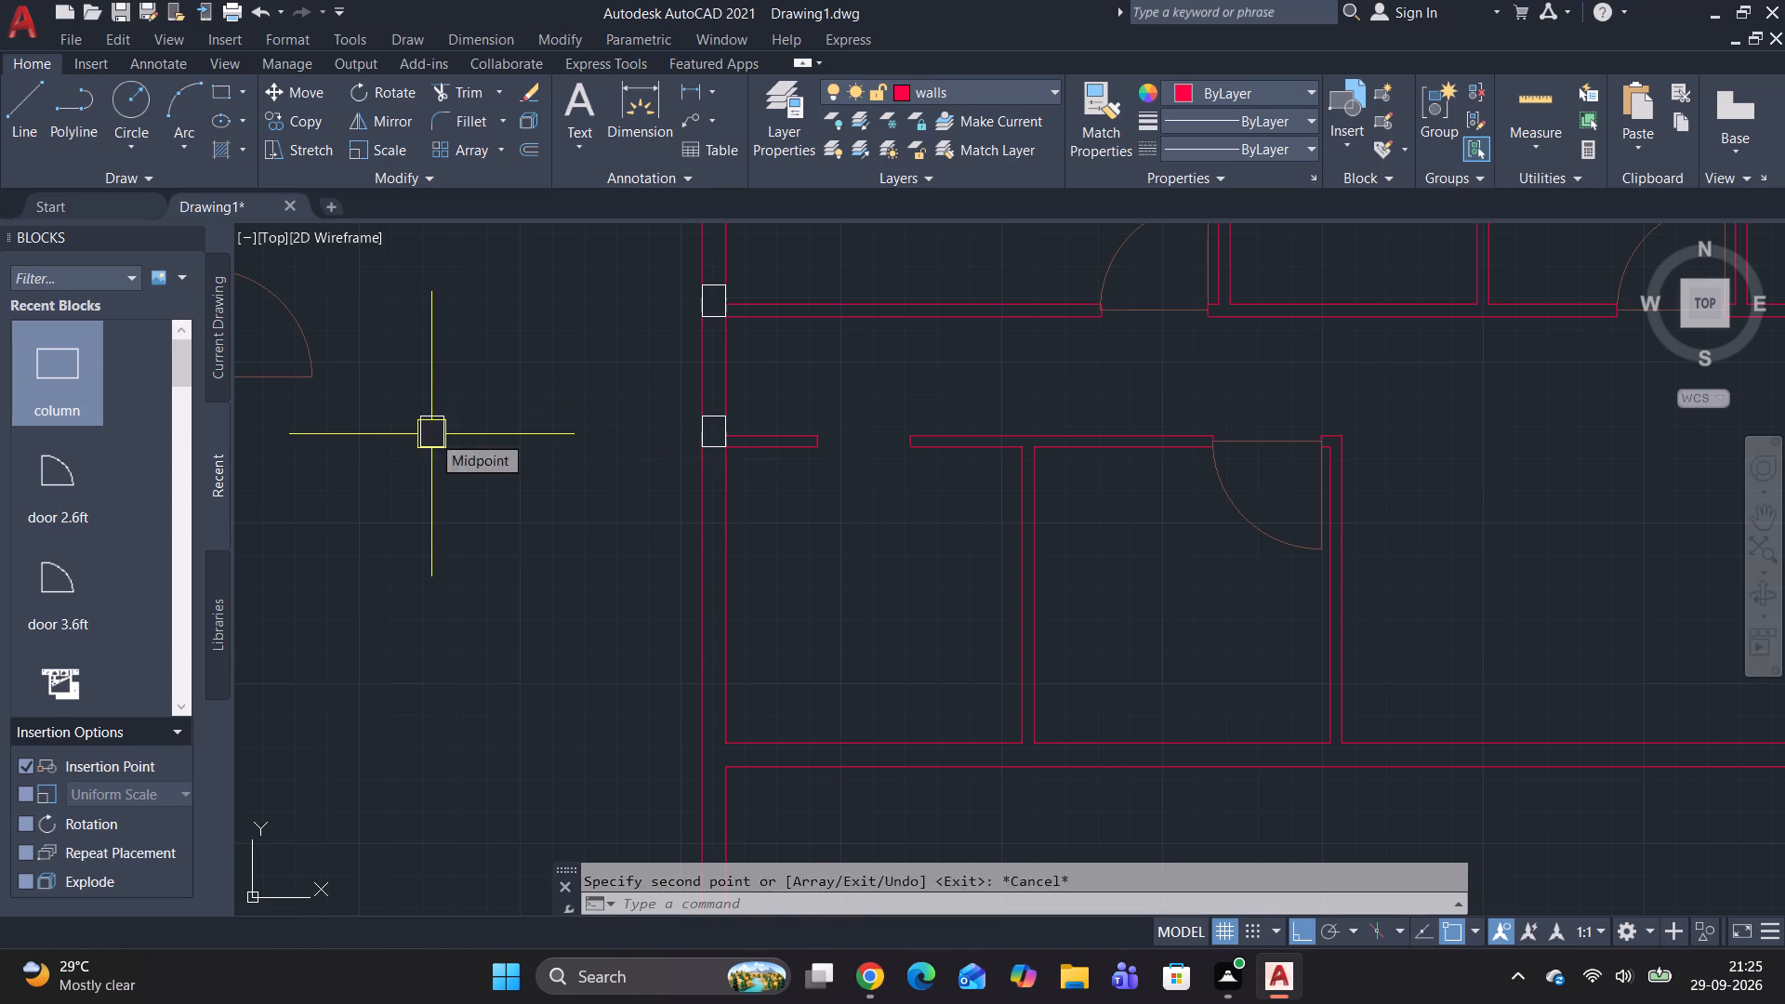
Rotate the loose column copy a quarter turn clockwise about its upper-right corner, so it lies horizontally.
click(431, 434)
key(c)
key(BackSpace)
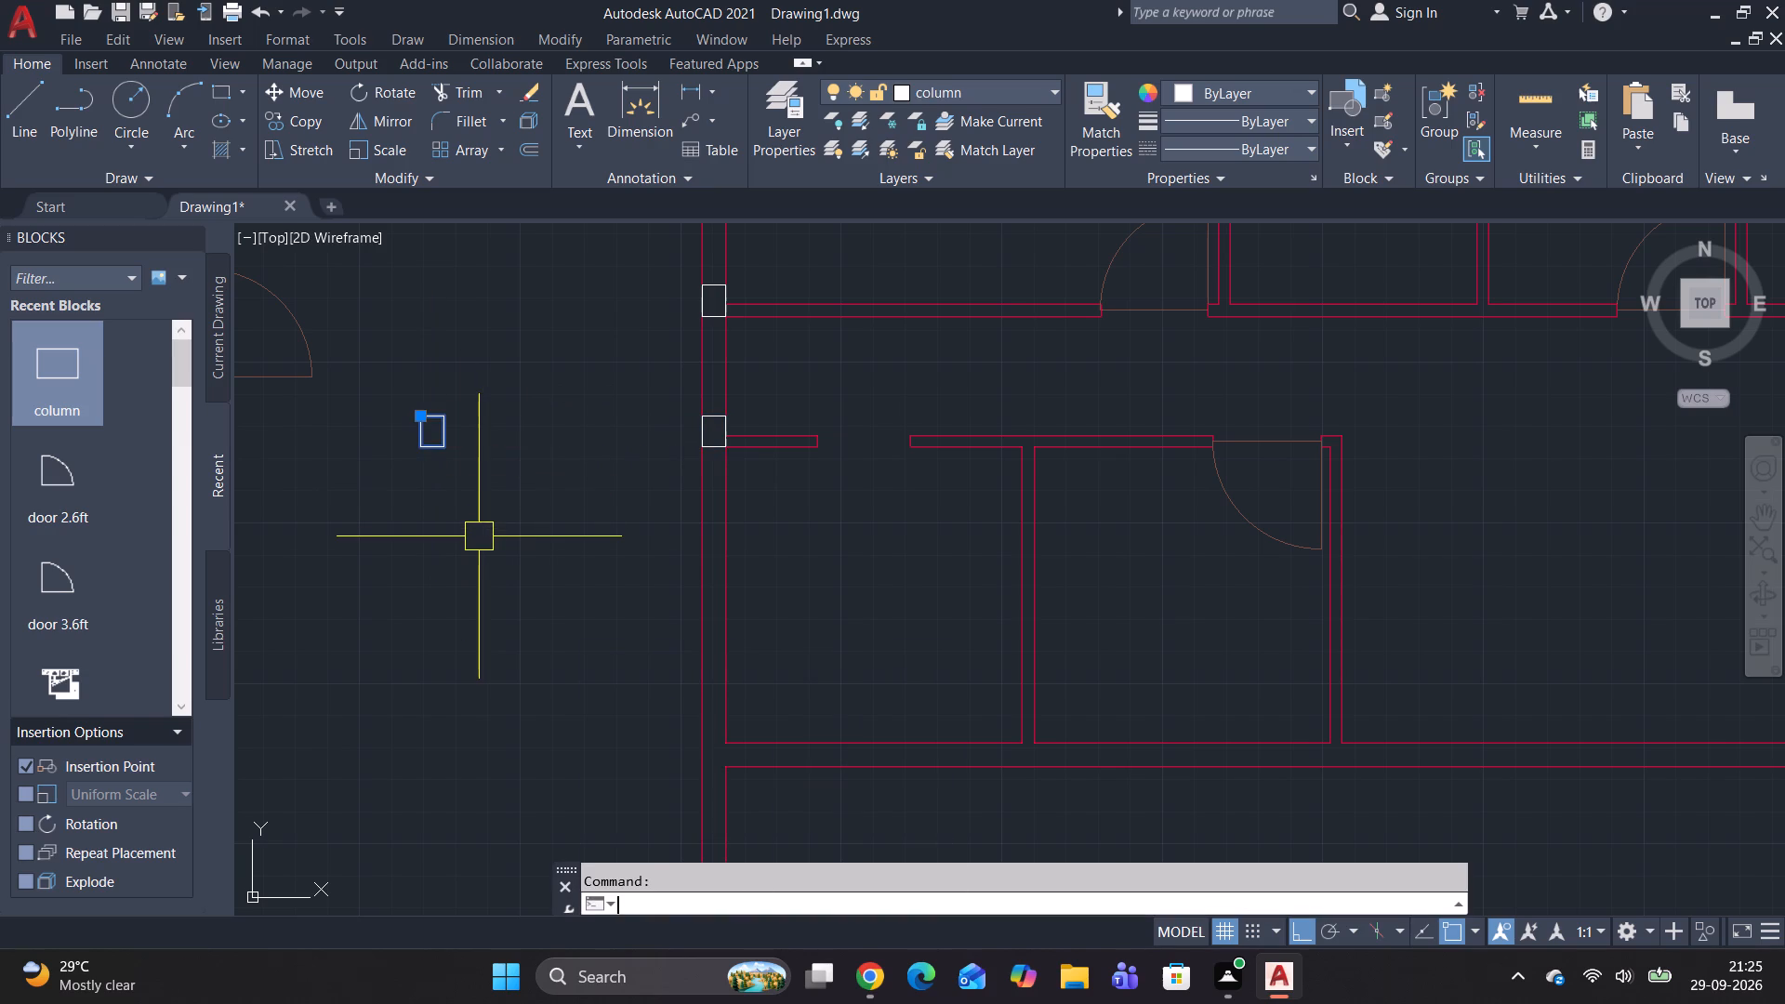
text(ro)
key(space)
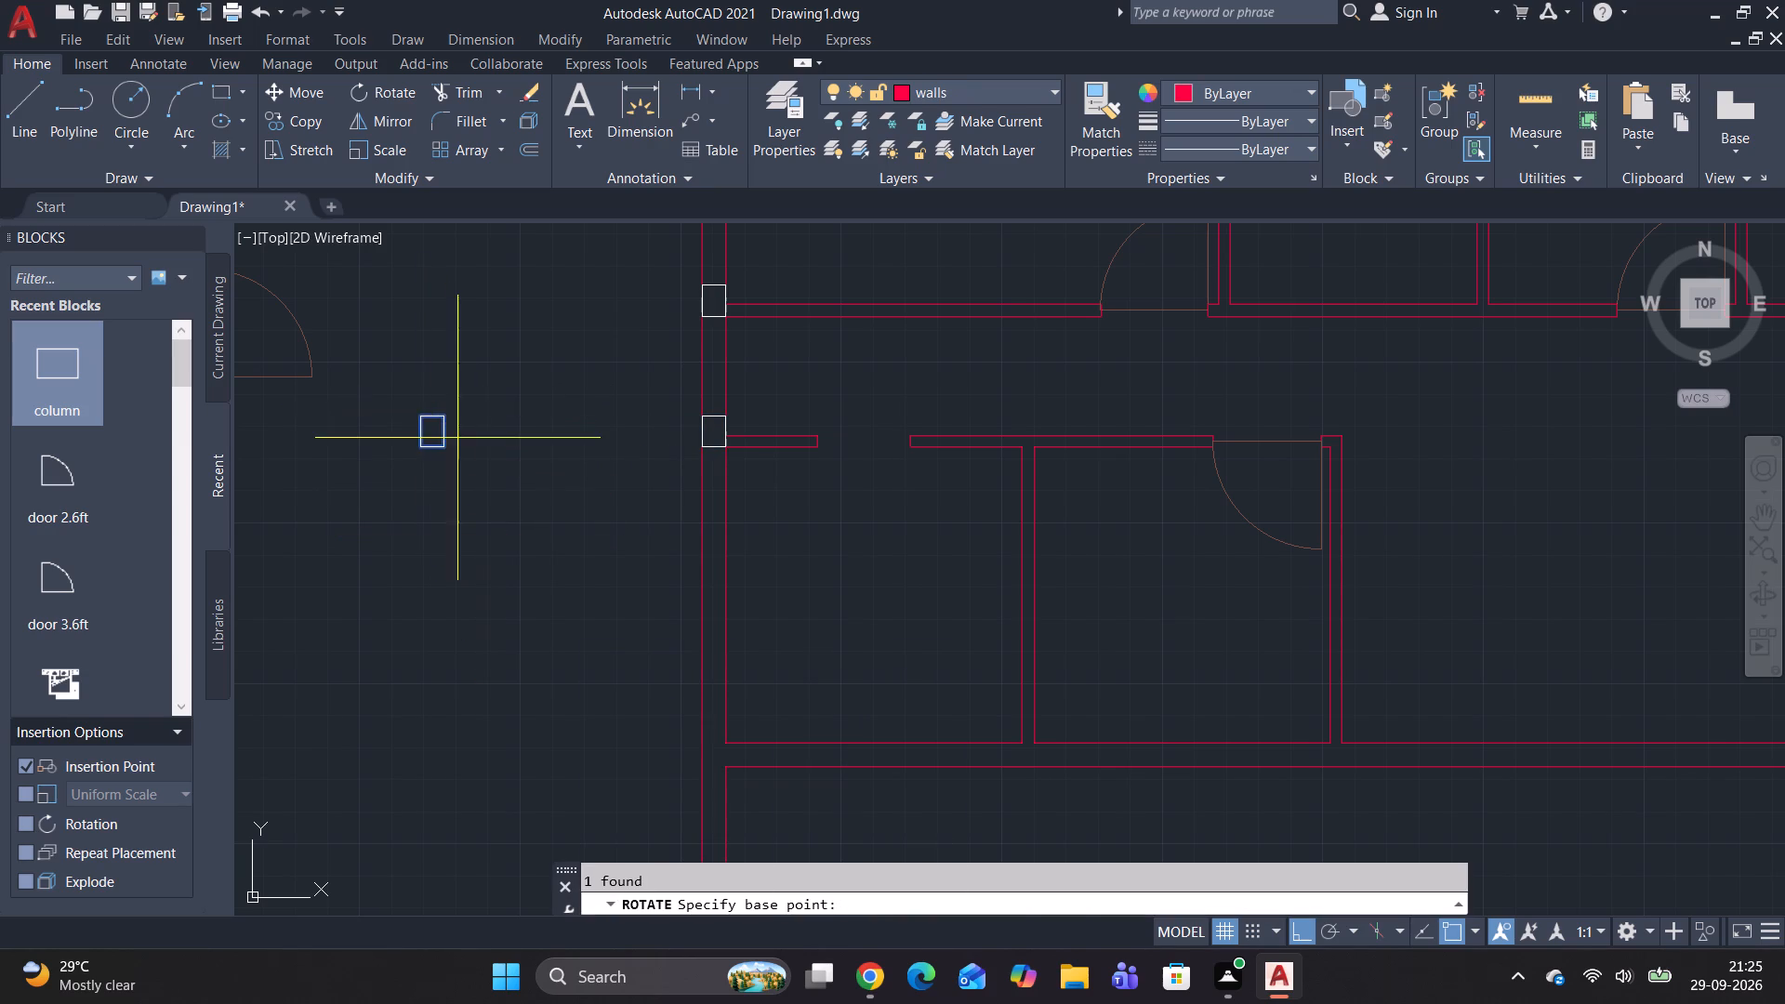
click(440, 412)
click(516, 522)
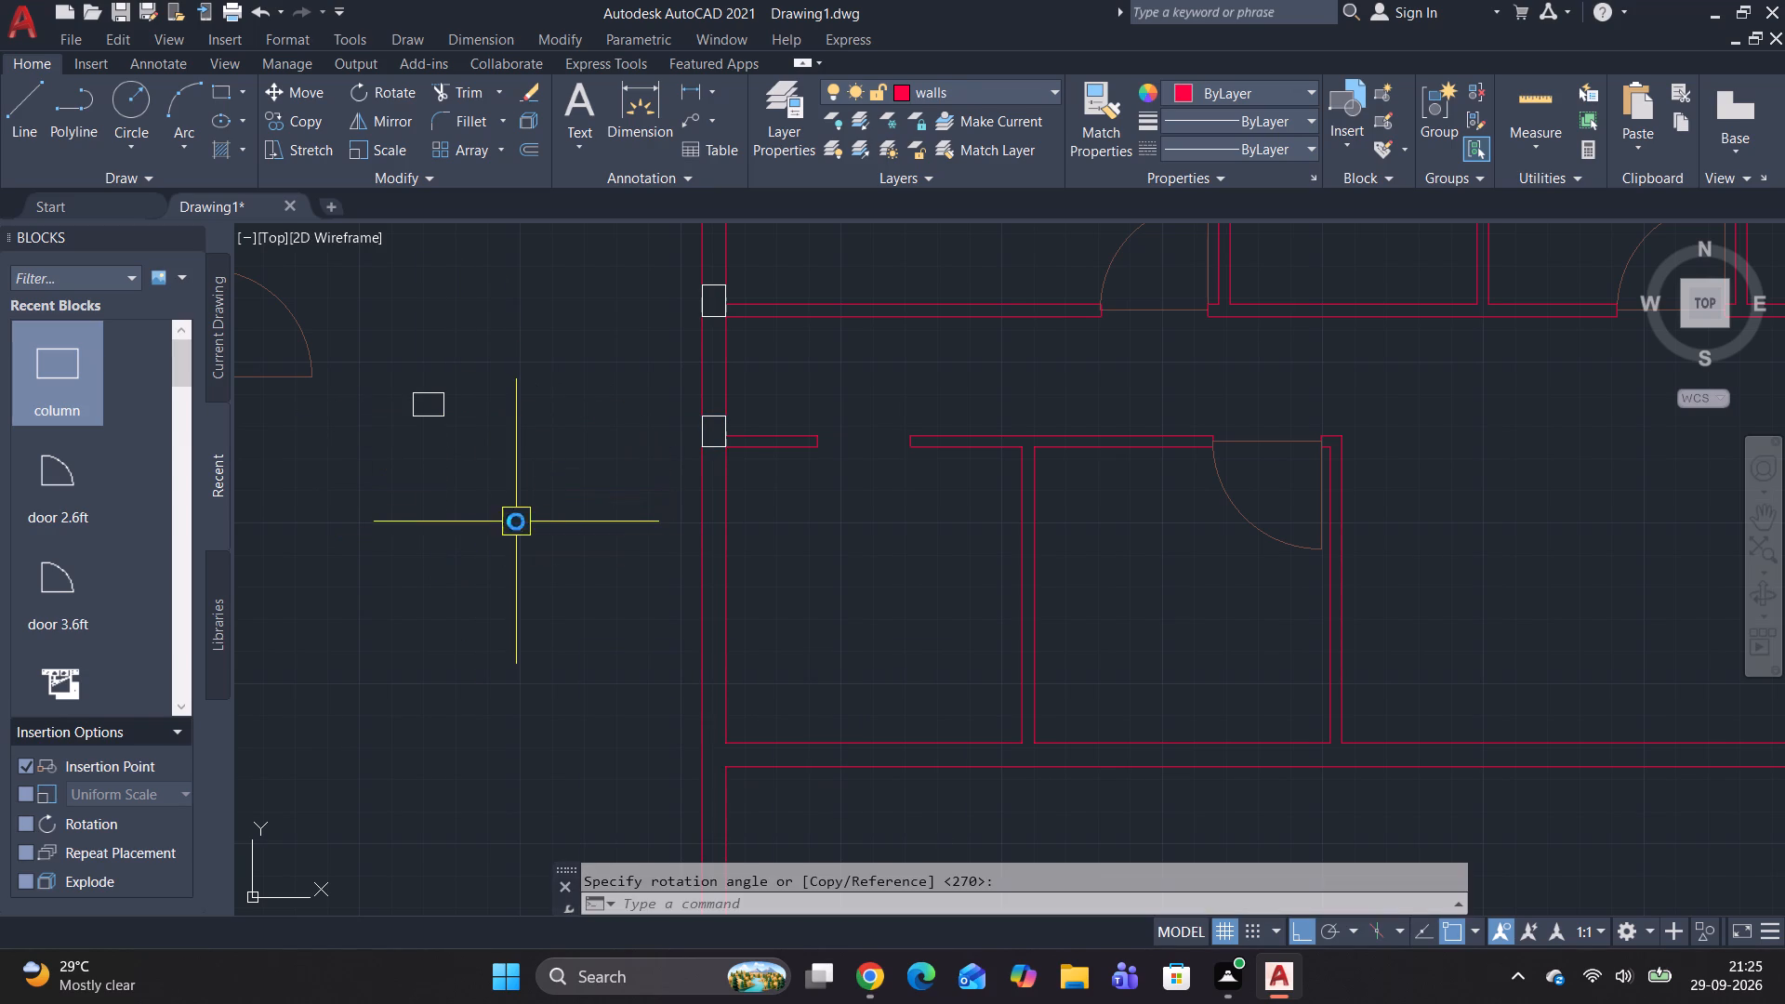
Copy the horizontal column by its upper-left corner to three spots on the lower cross wall: the left outer wall and both inner-wall junctions.
click(412, 425)
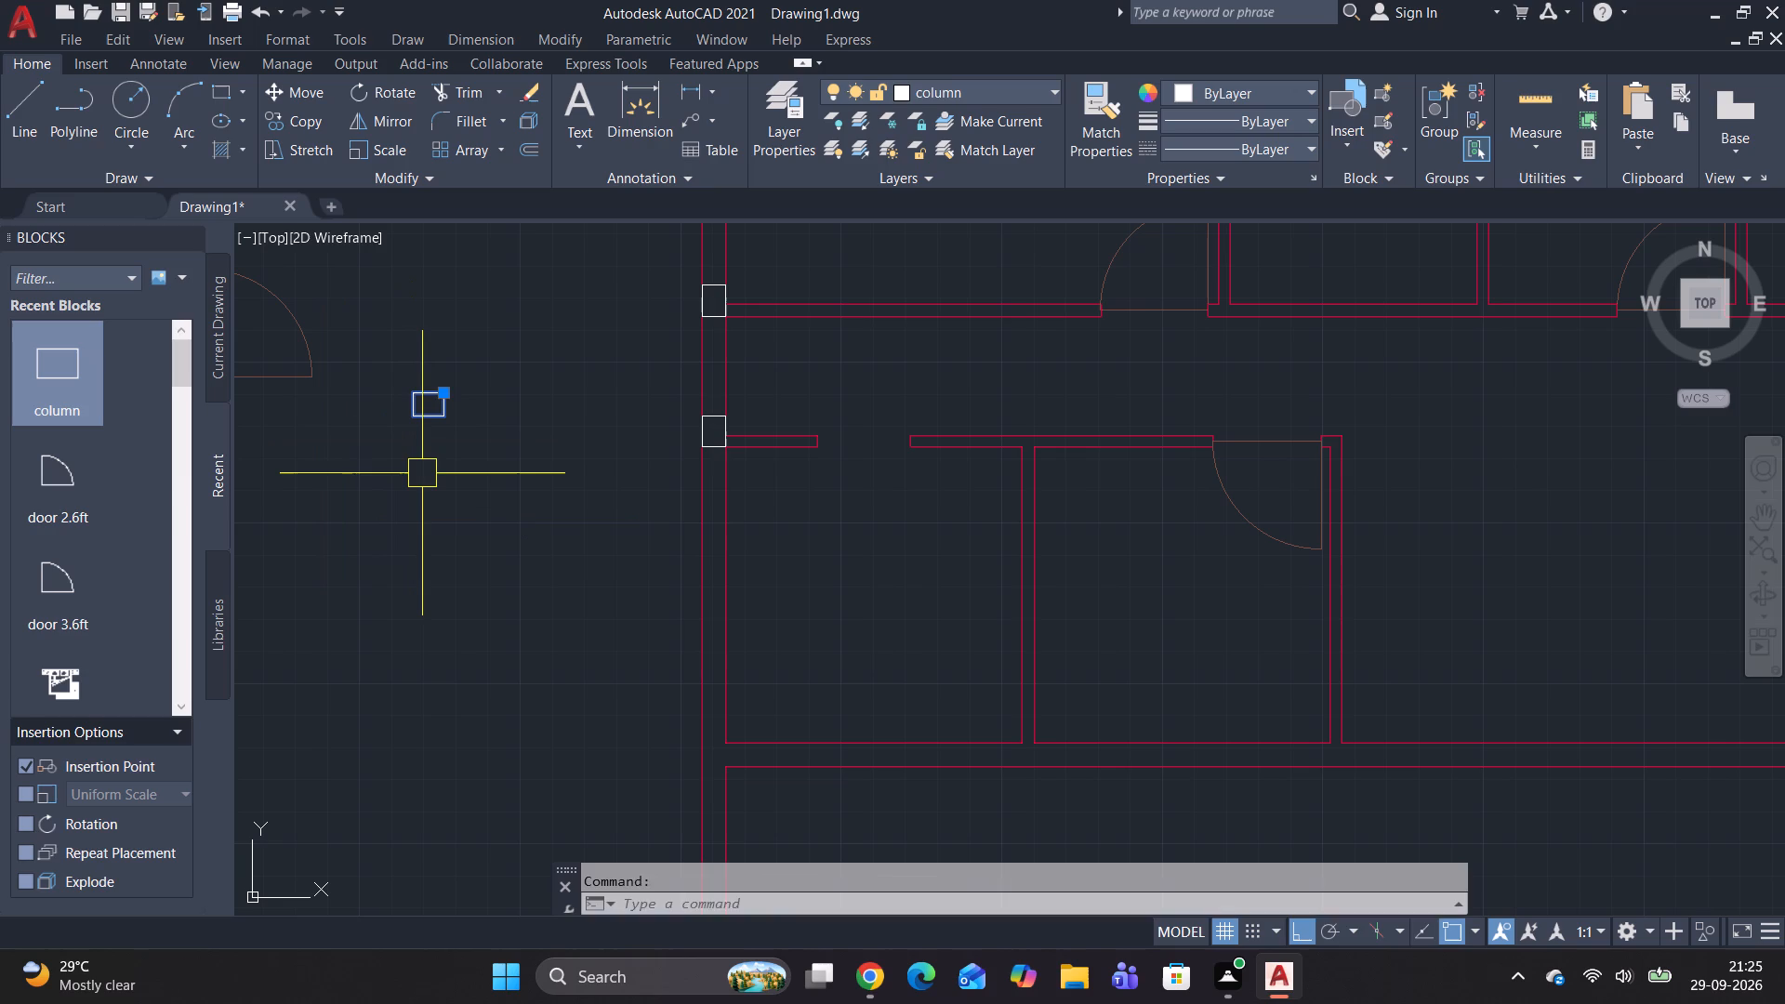
text(co)
key(space)
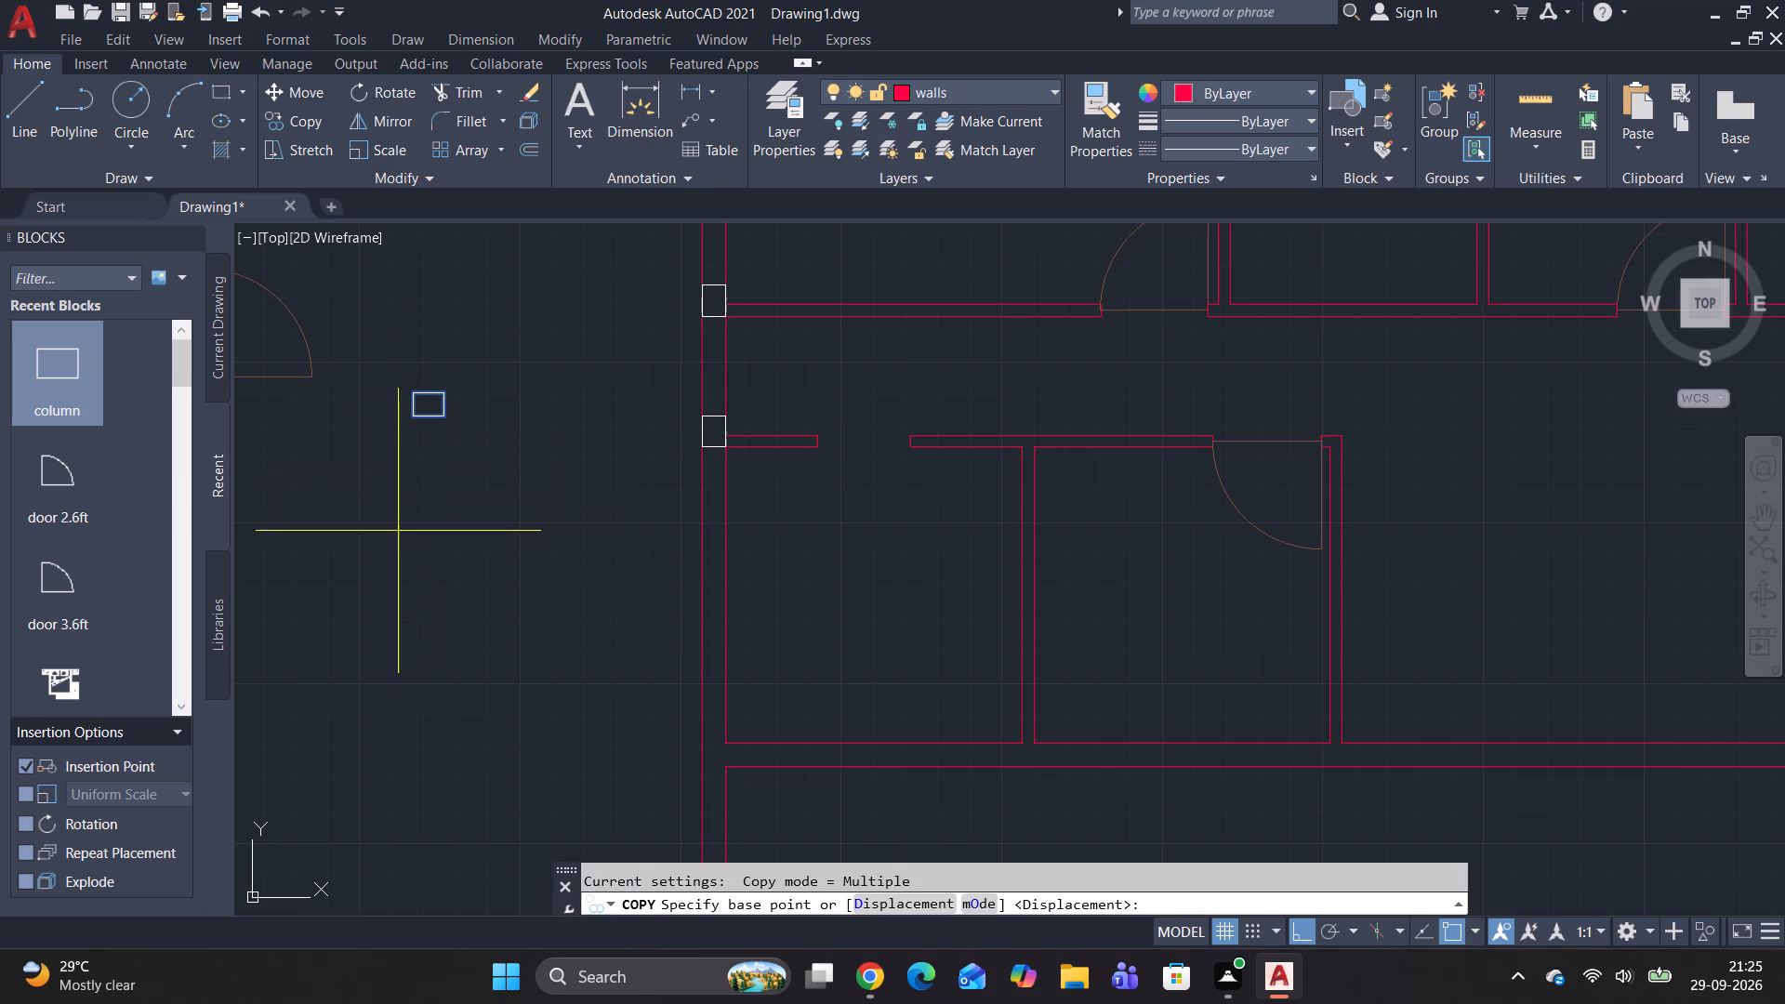
click(406, 387)
scroll(730, 543, down, 2)
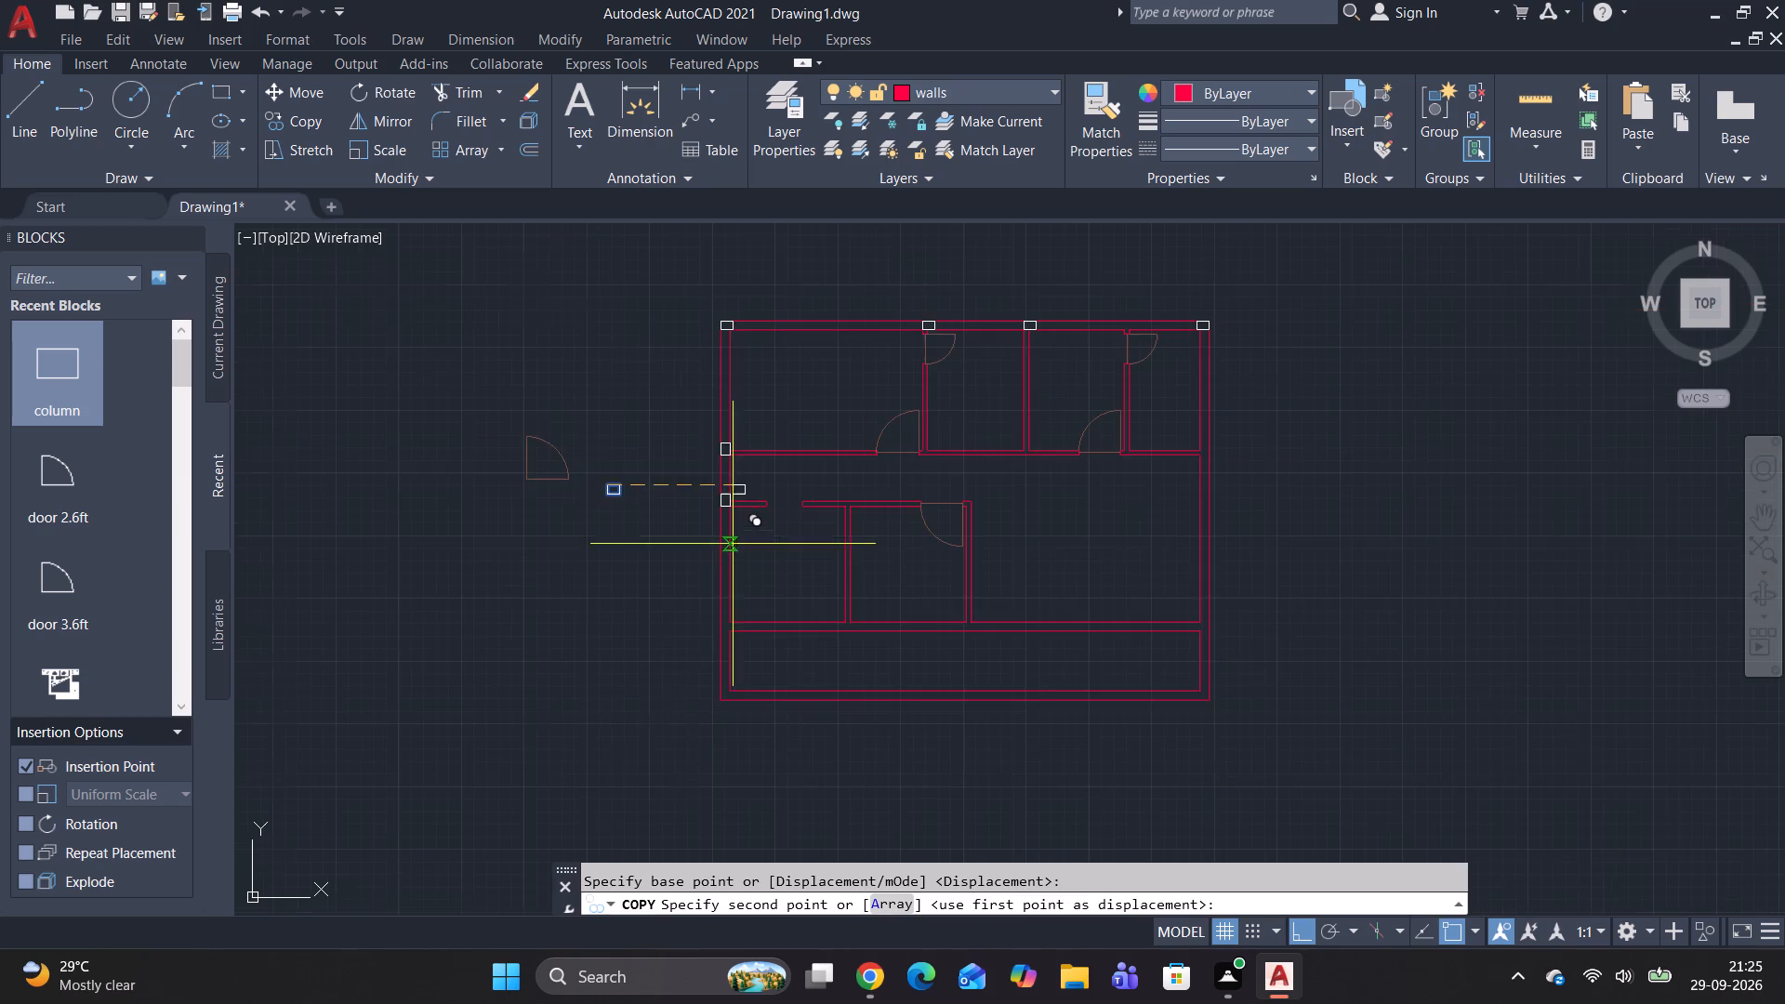
middle_drag(733, 544, 752, 406)
scroll(733, 545, up, 3)
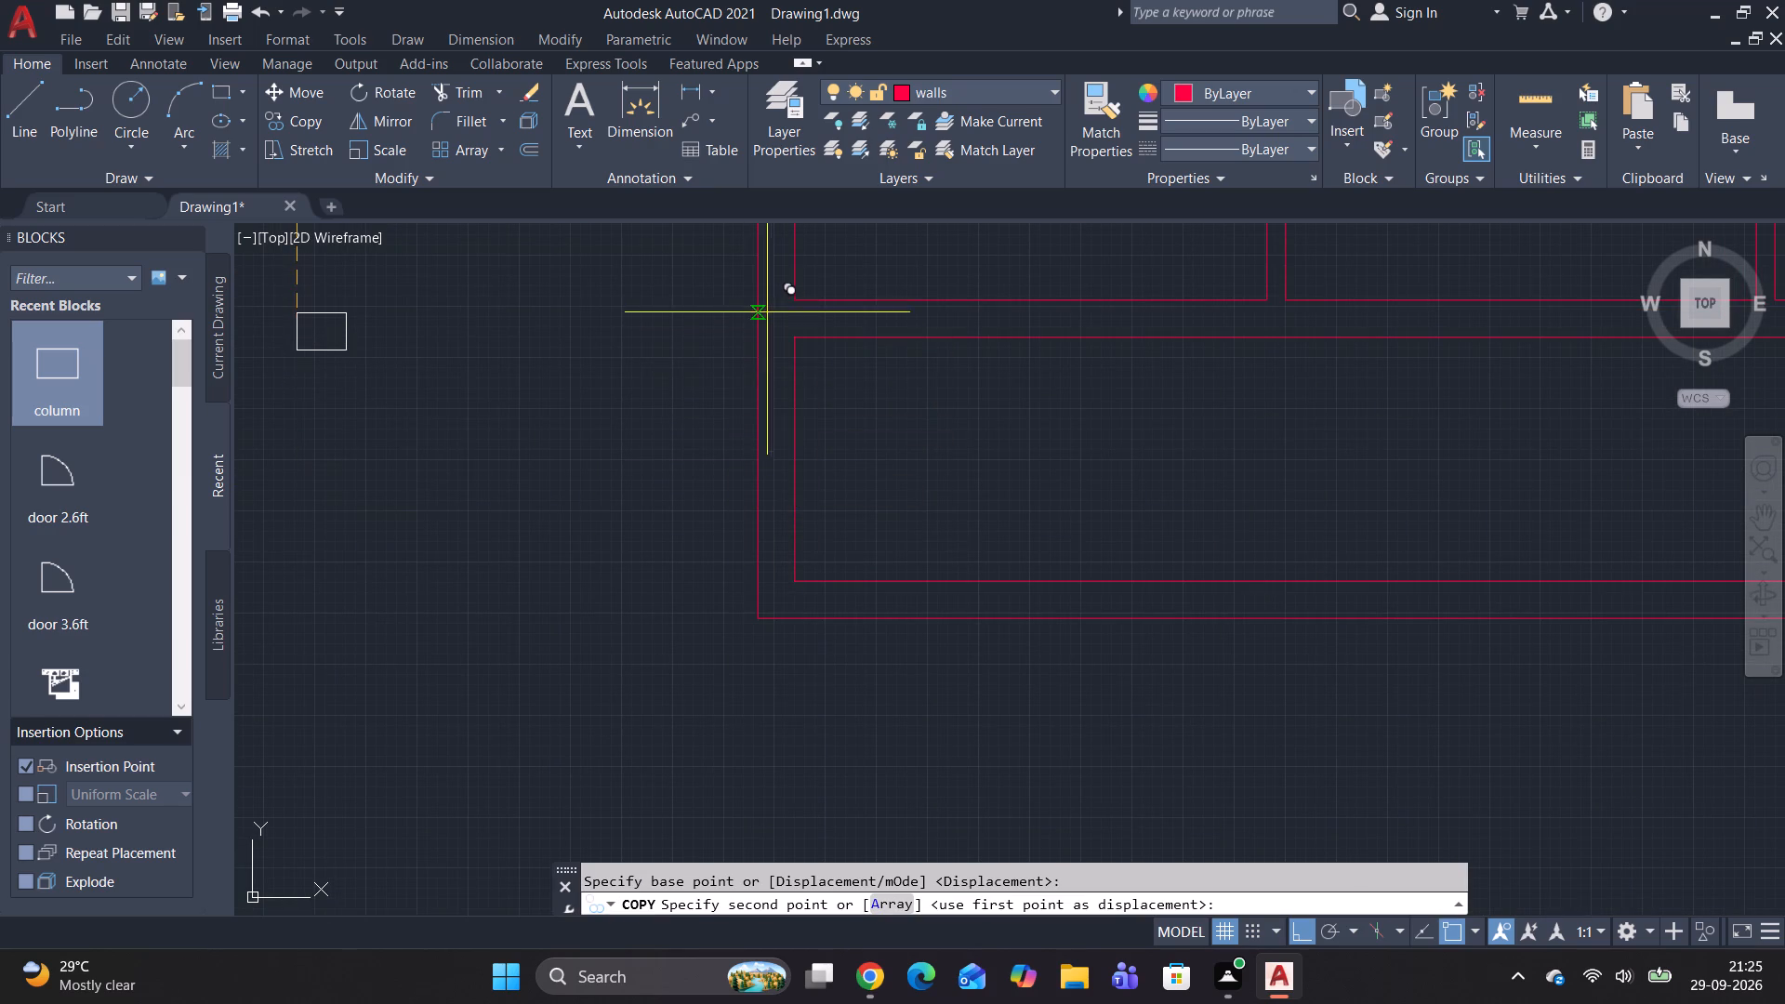
click(755, 301)
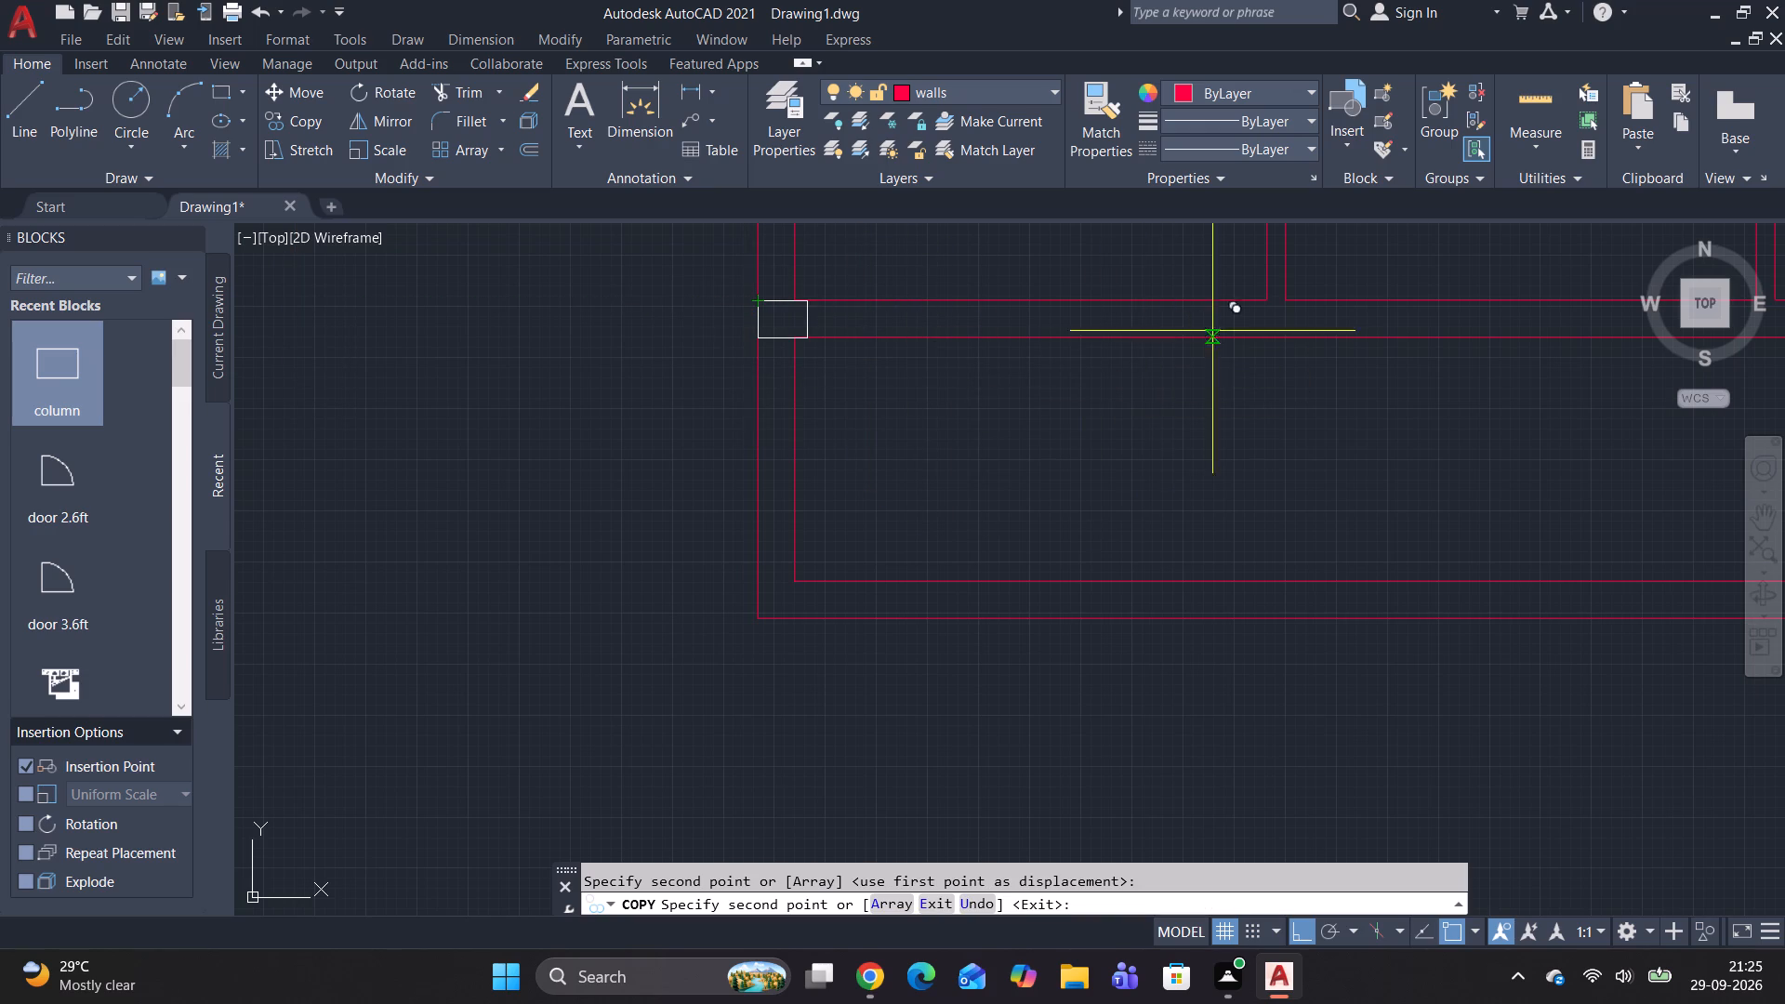
click(1265, 306)
middle_drag(1429, 335, 912, 410)
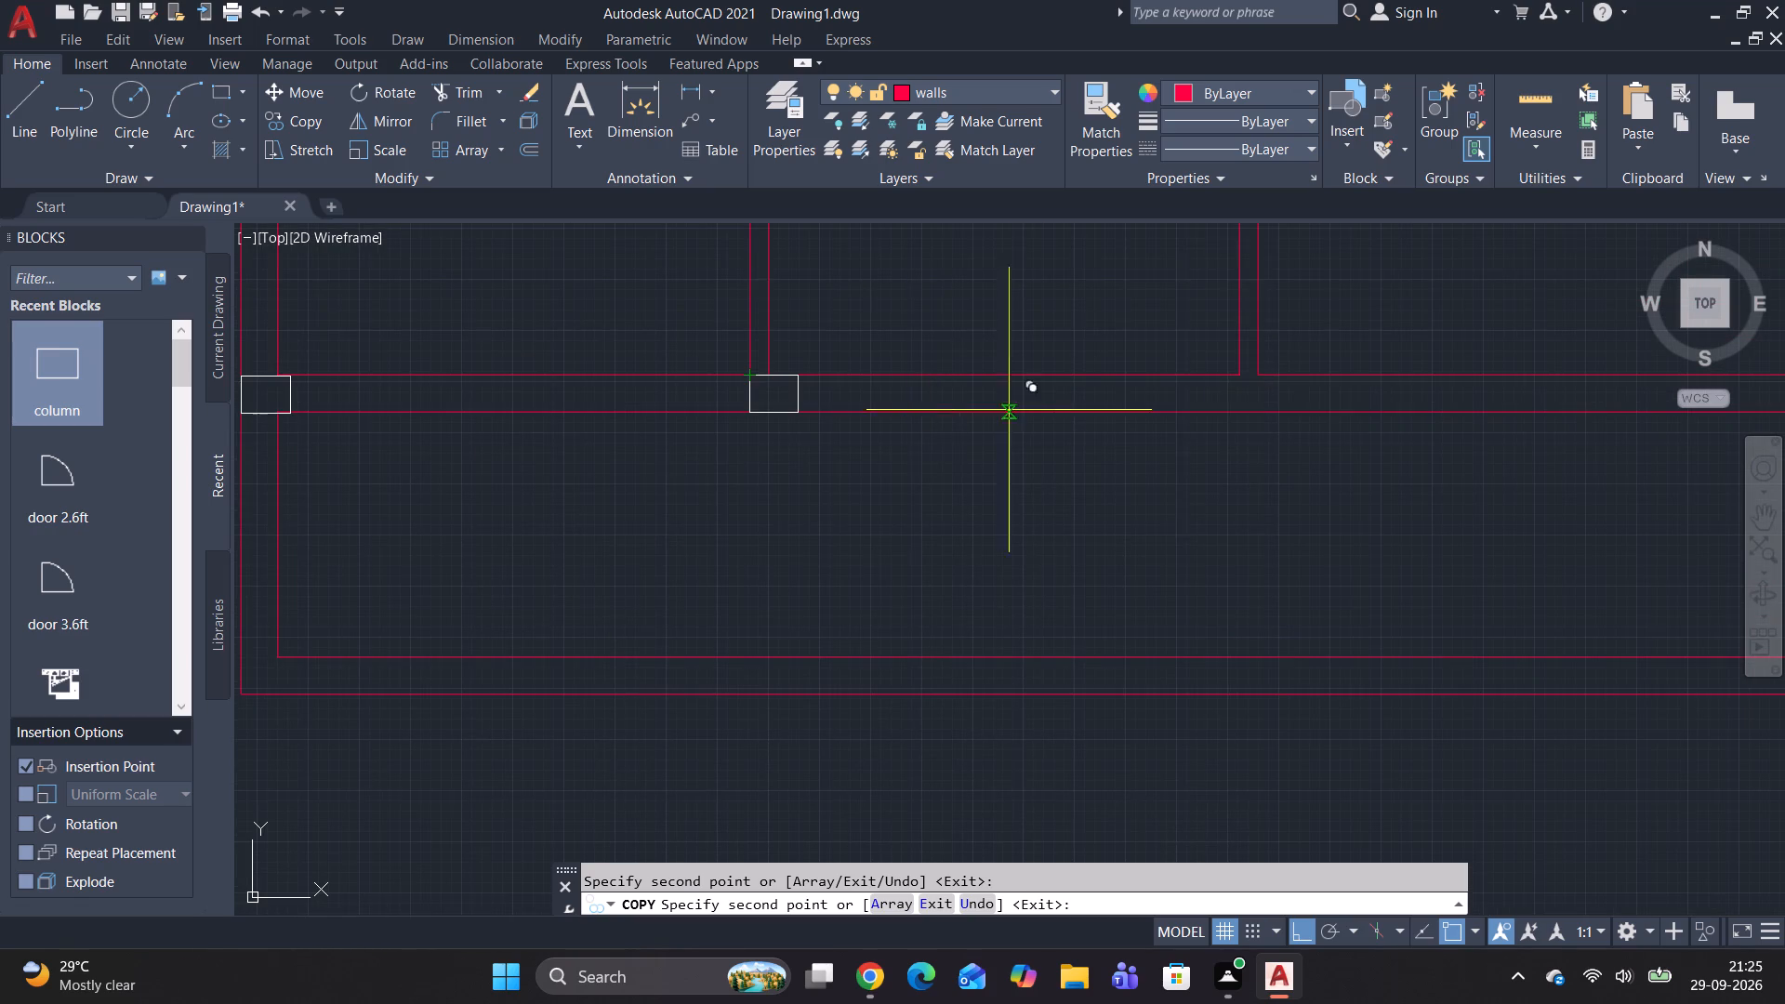
click(1236, 378)
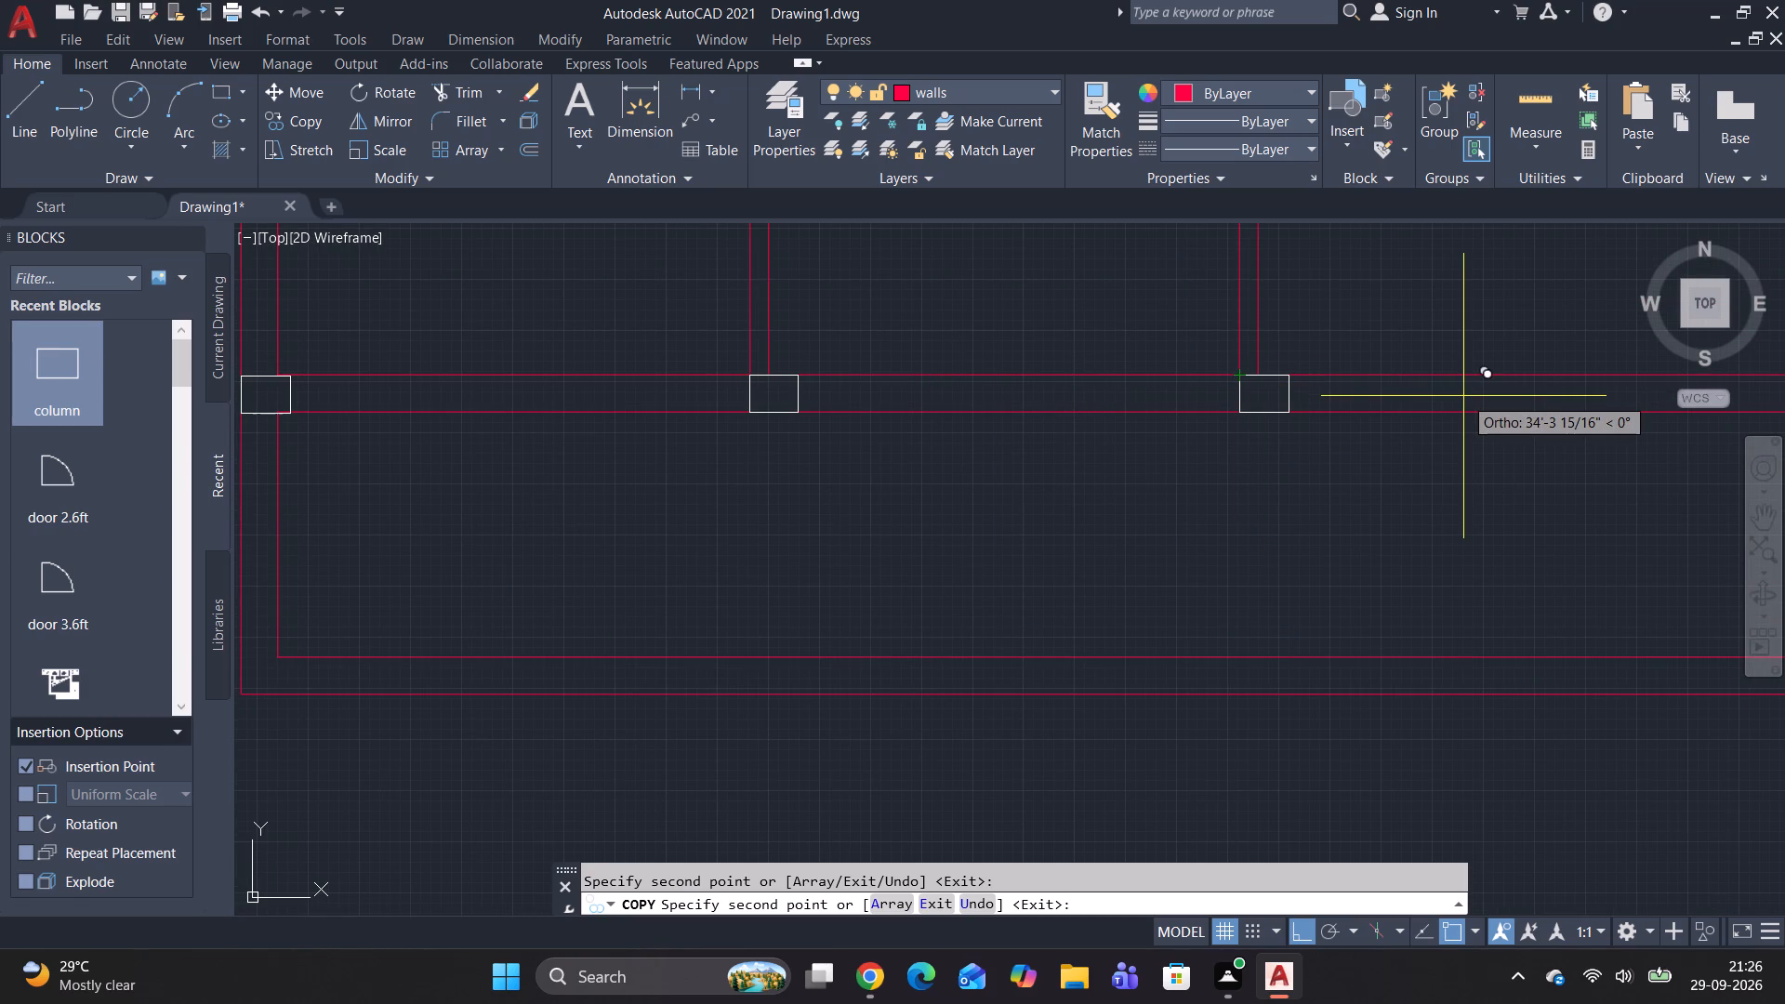
key(Escape)
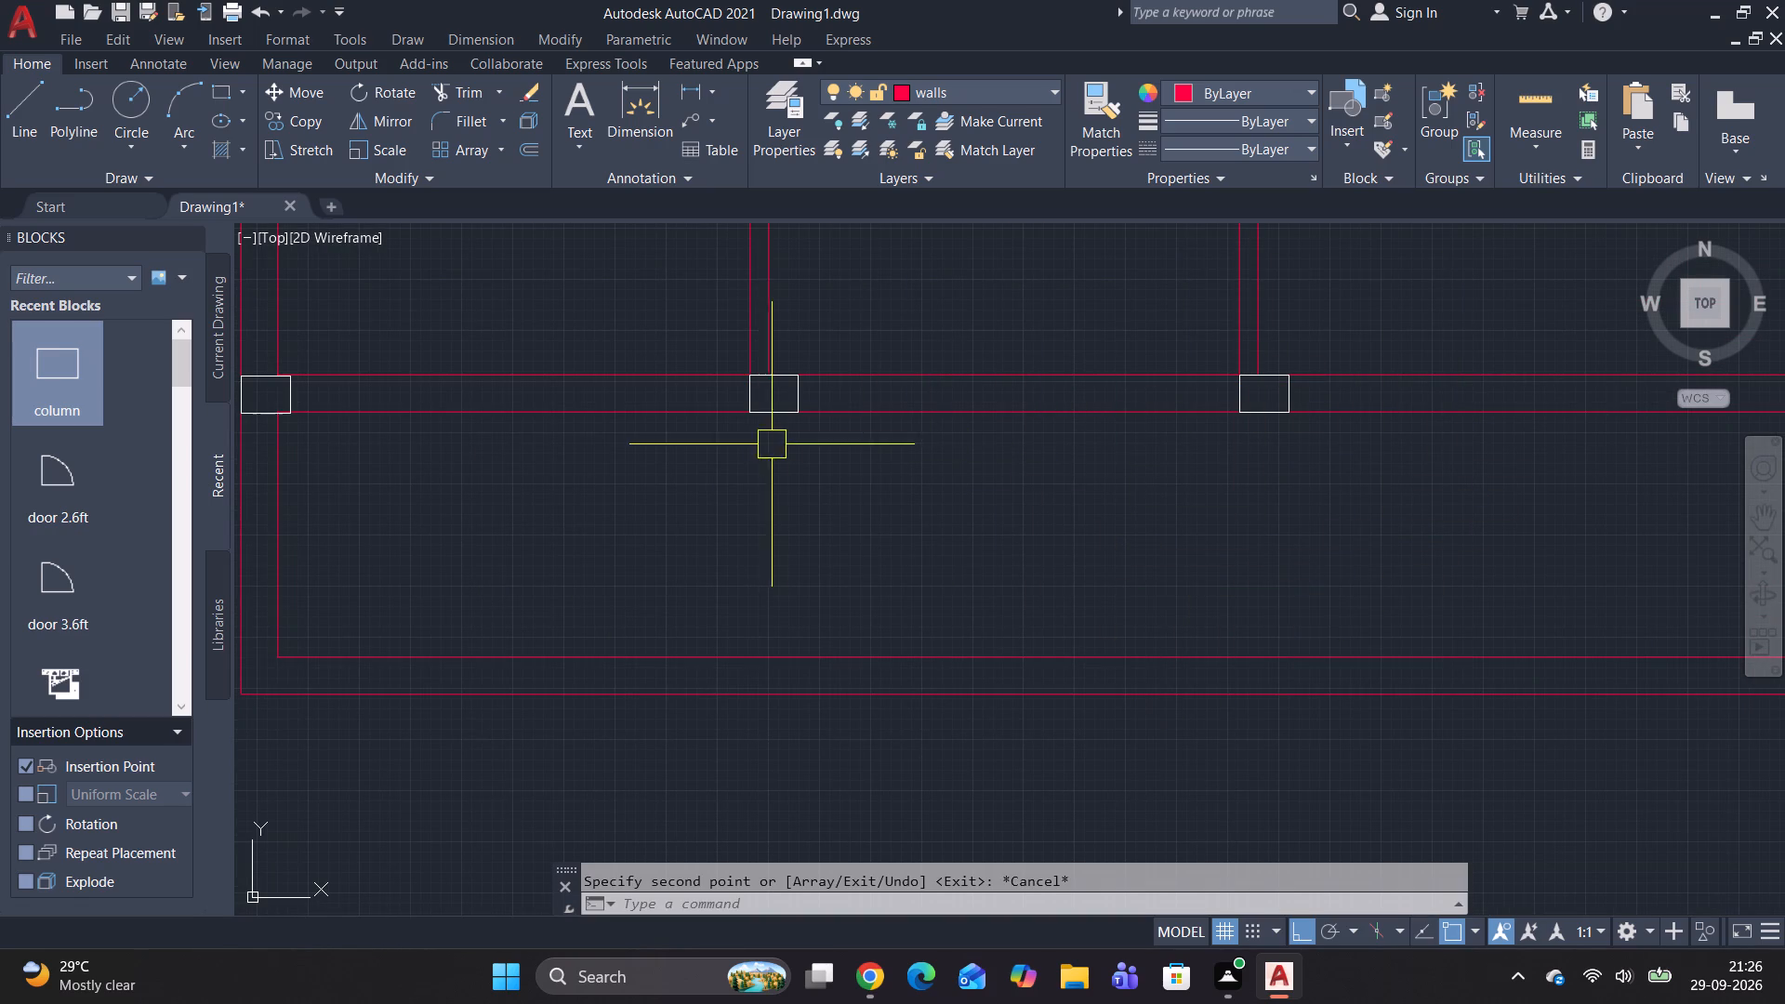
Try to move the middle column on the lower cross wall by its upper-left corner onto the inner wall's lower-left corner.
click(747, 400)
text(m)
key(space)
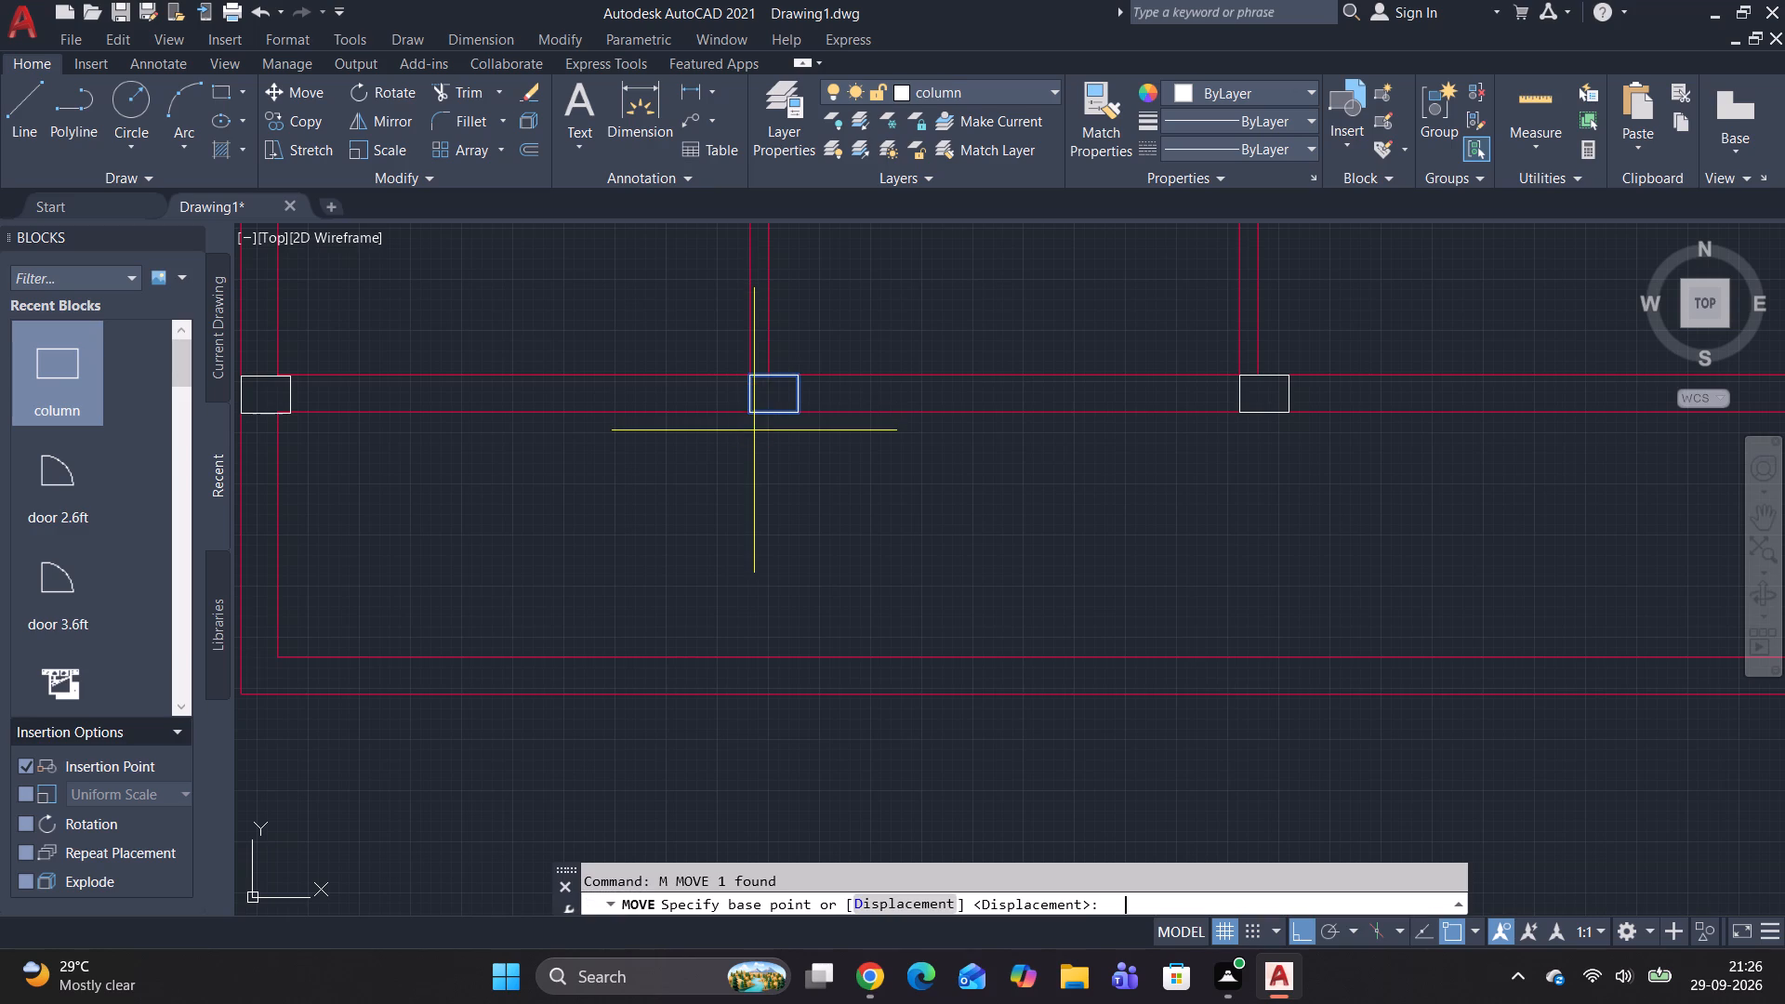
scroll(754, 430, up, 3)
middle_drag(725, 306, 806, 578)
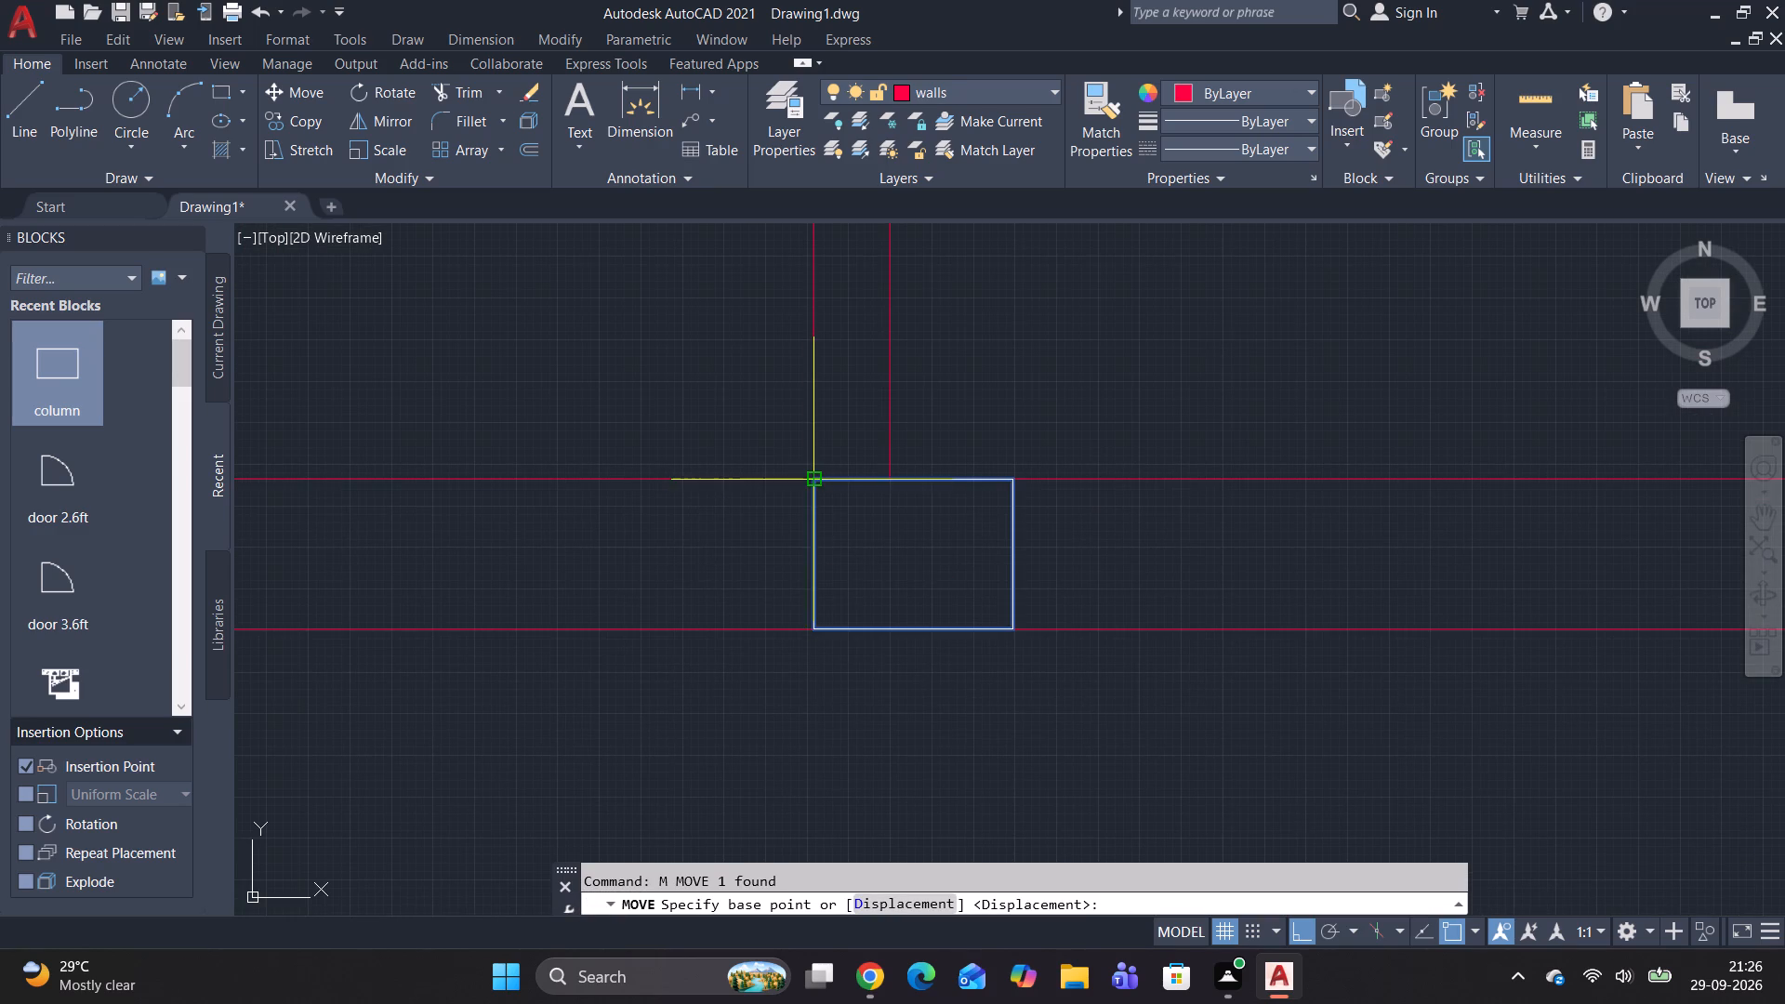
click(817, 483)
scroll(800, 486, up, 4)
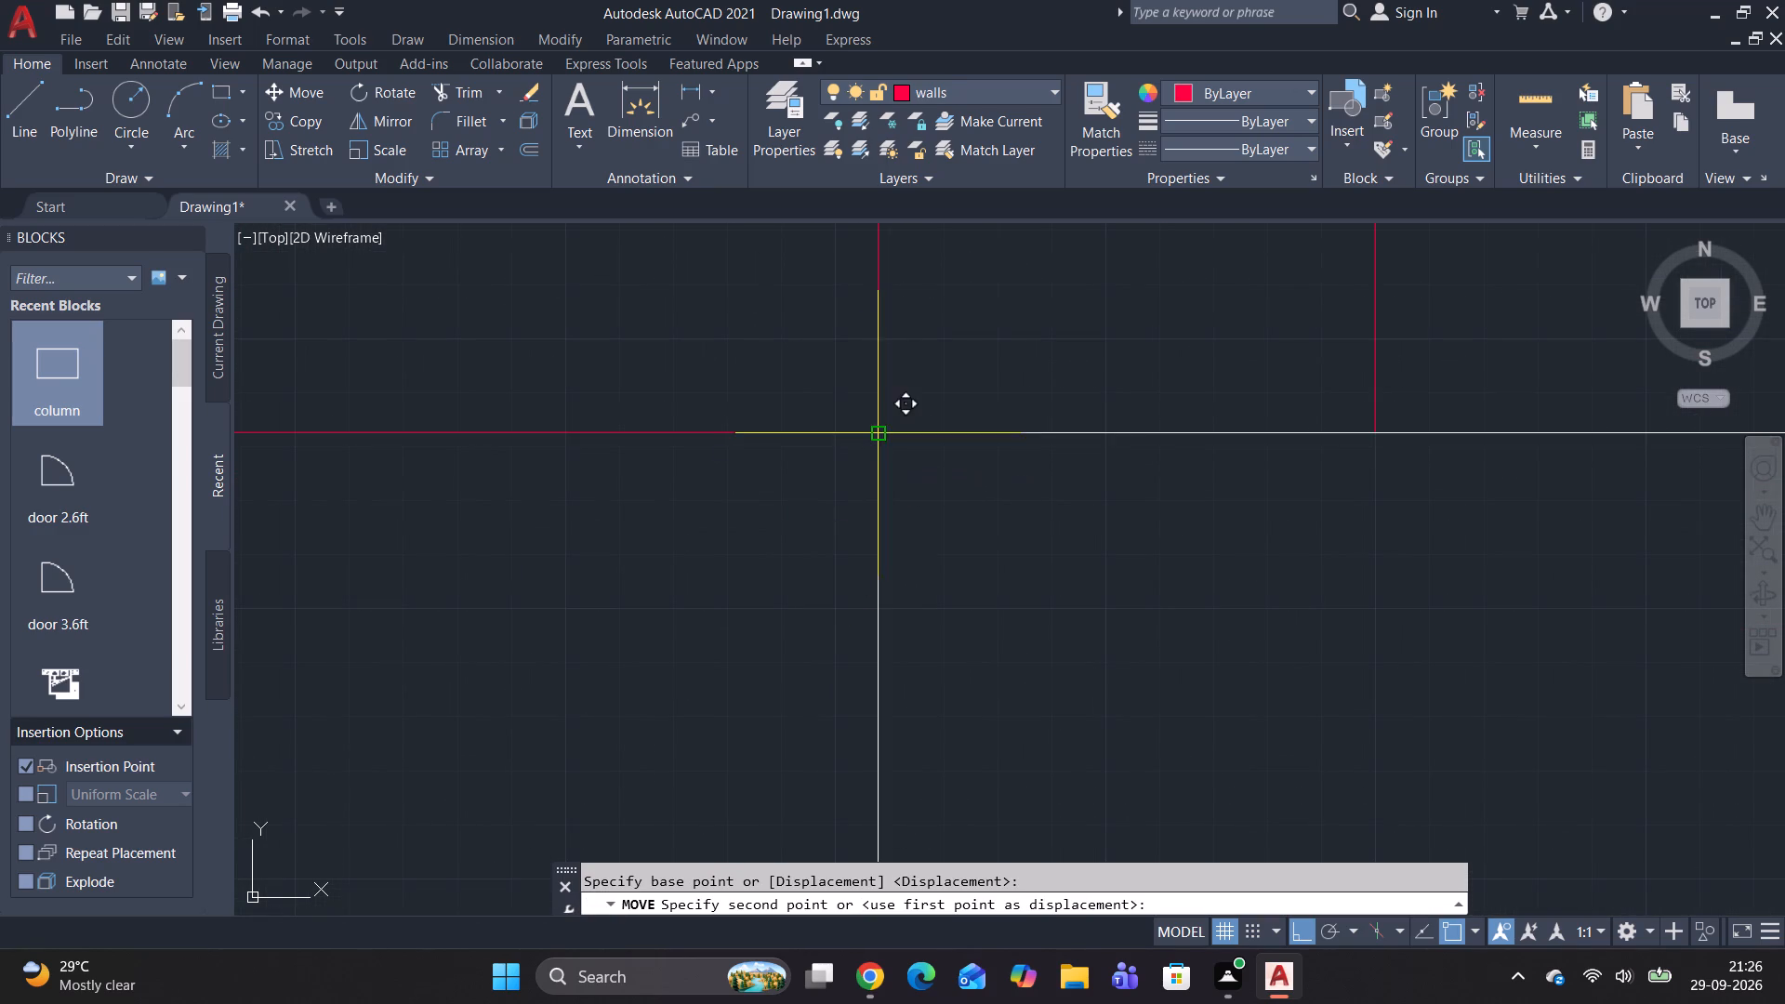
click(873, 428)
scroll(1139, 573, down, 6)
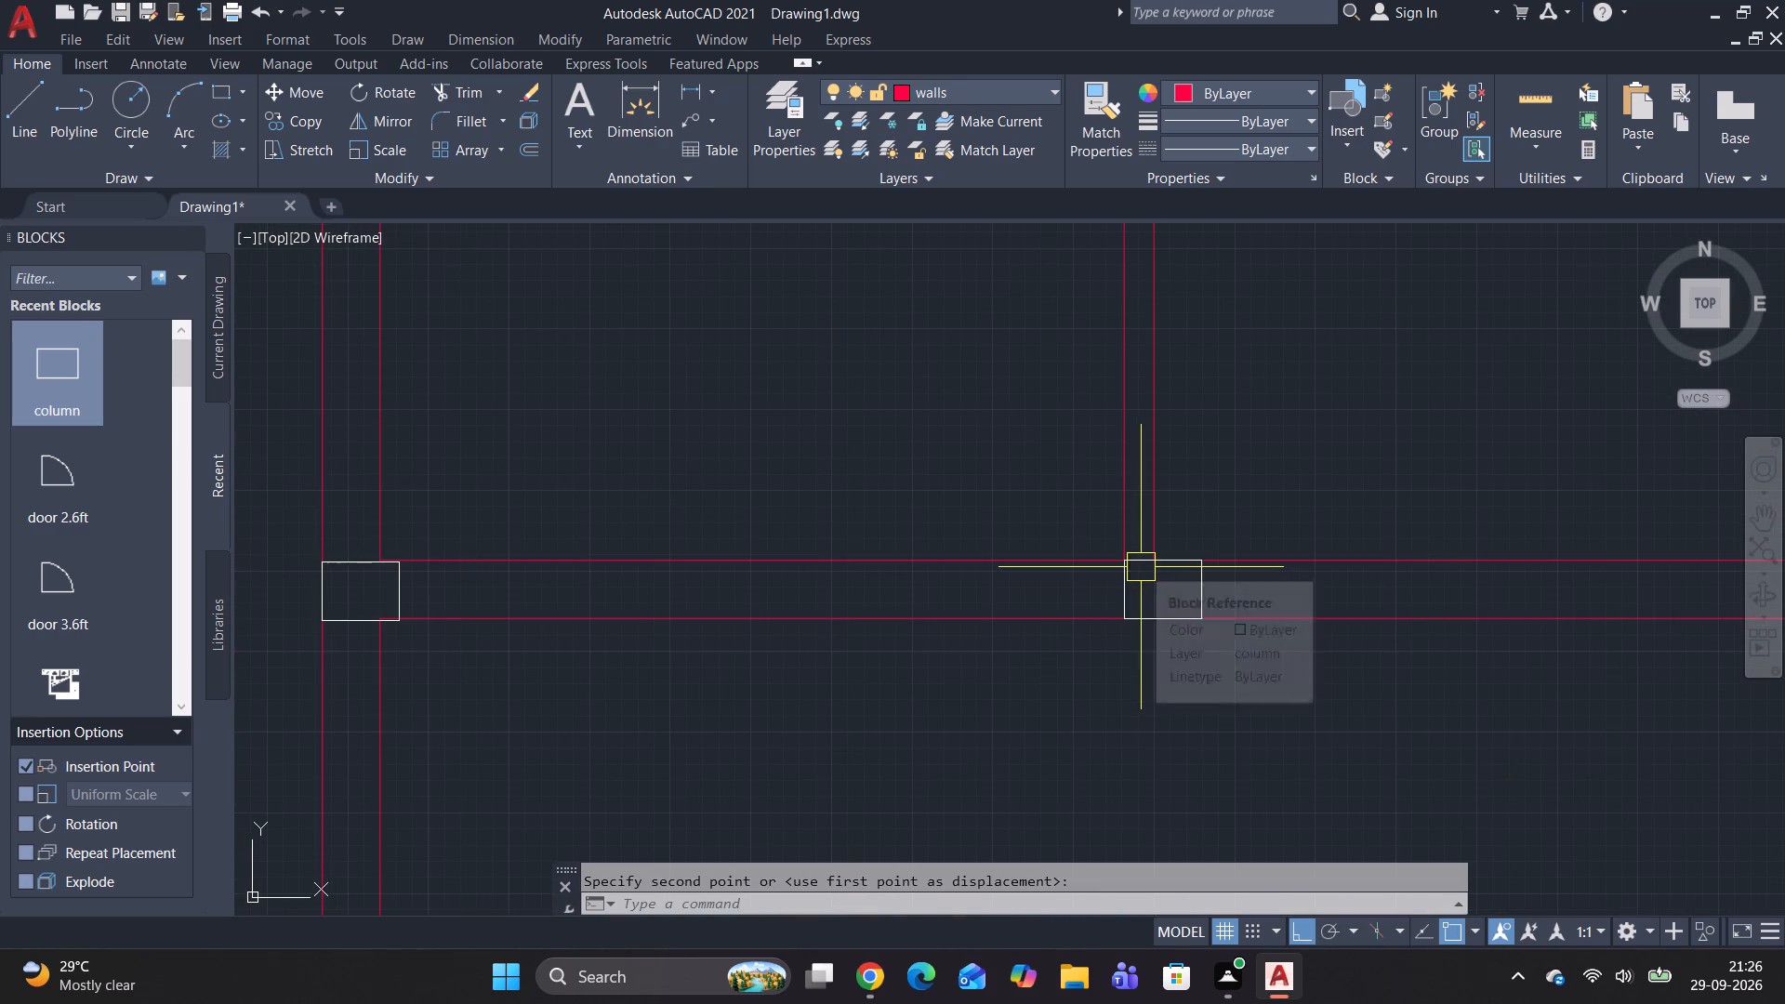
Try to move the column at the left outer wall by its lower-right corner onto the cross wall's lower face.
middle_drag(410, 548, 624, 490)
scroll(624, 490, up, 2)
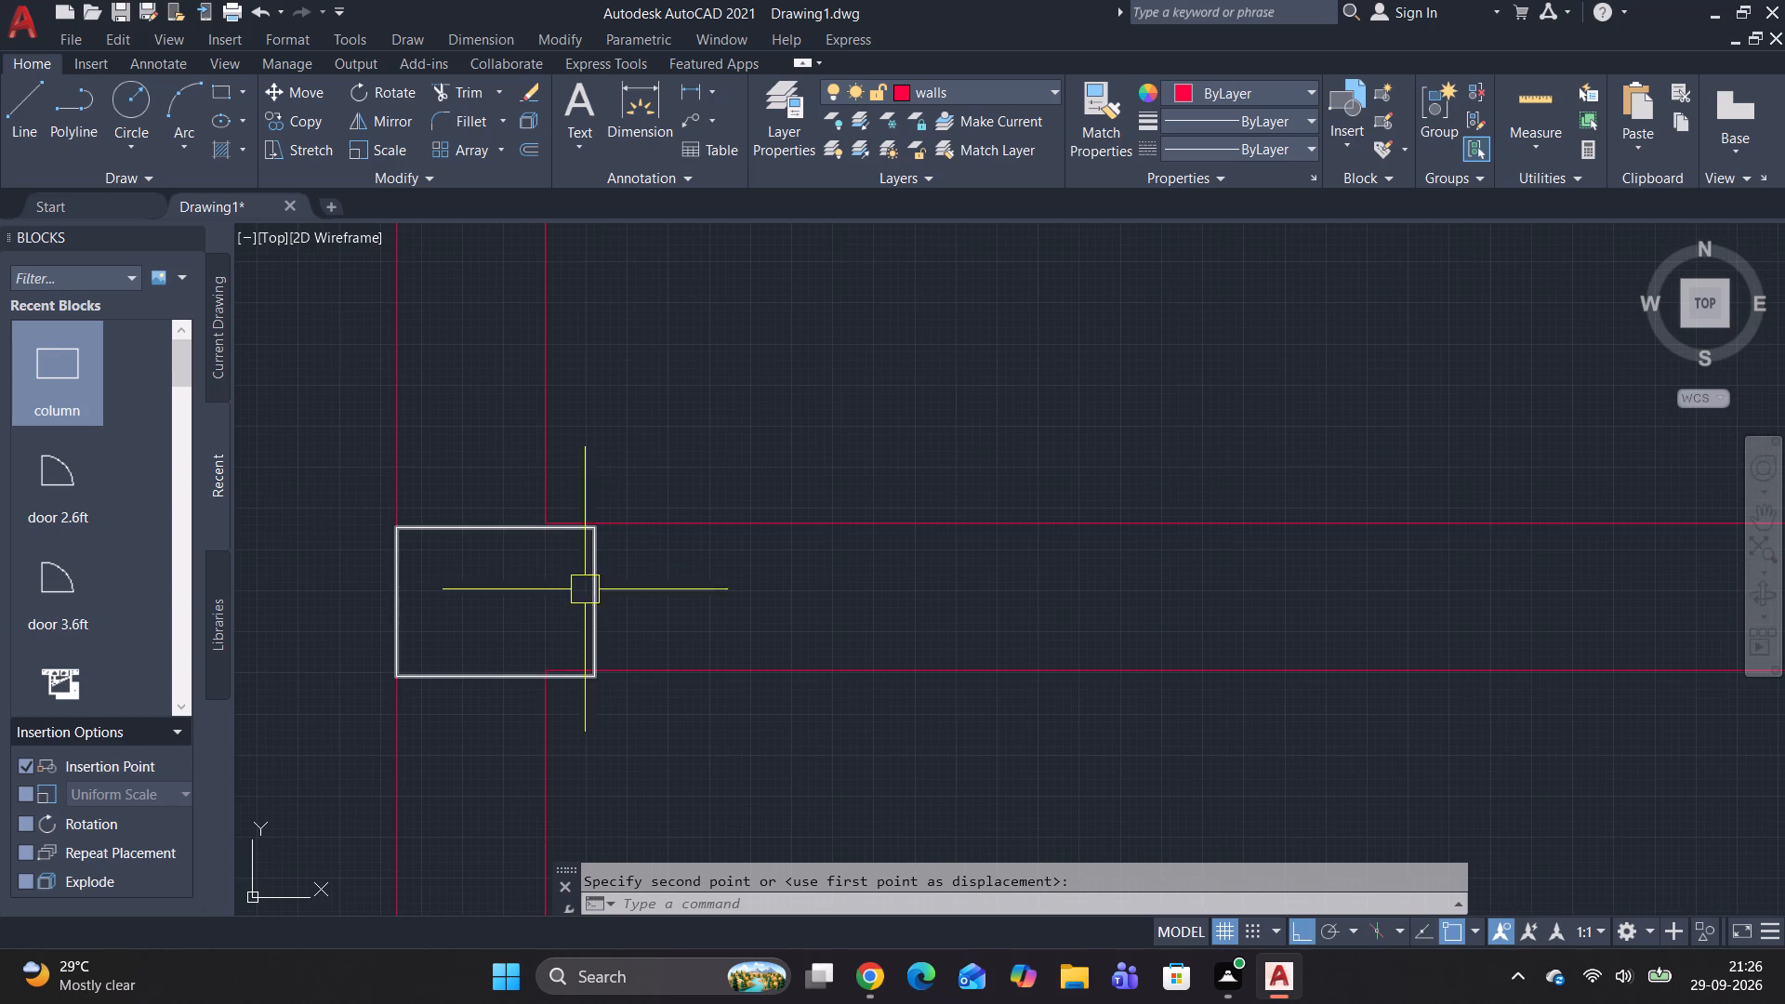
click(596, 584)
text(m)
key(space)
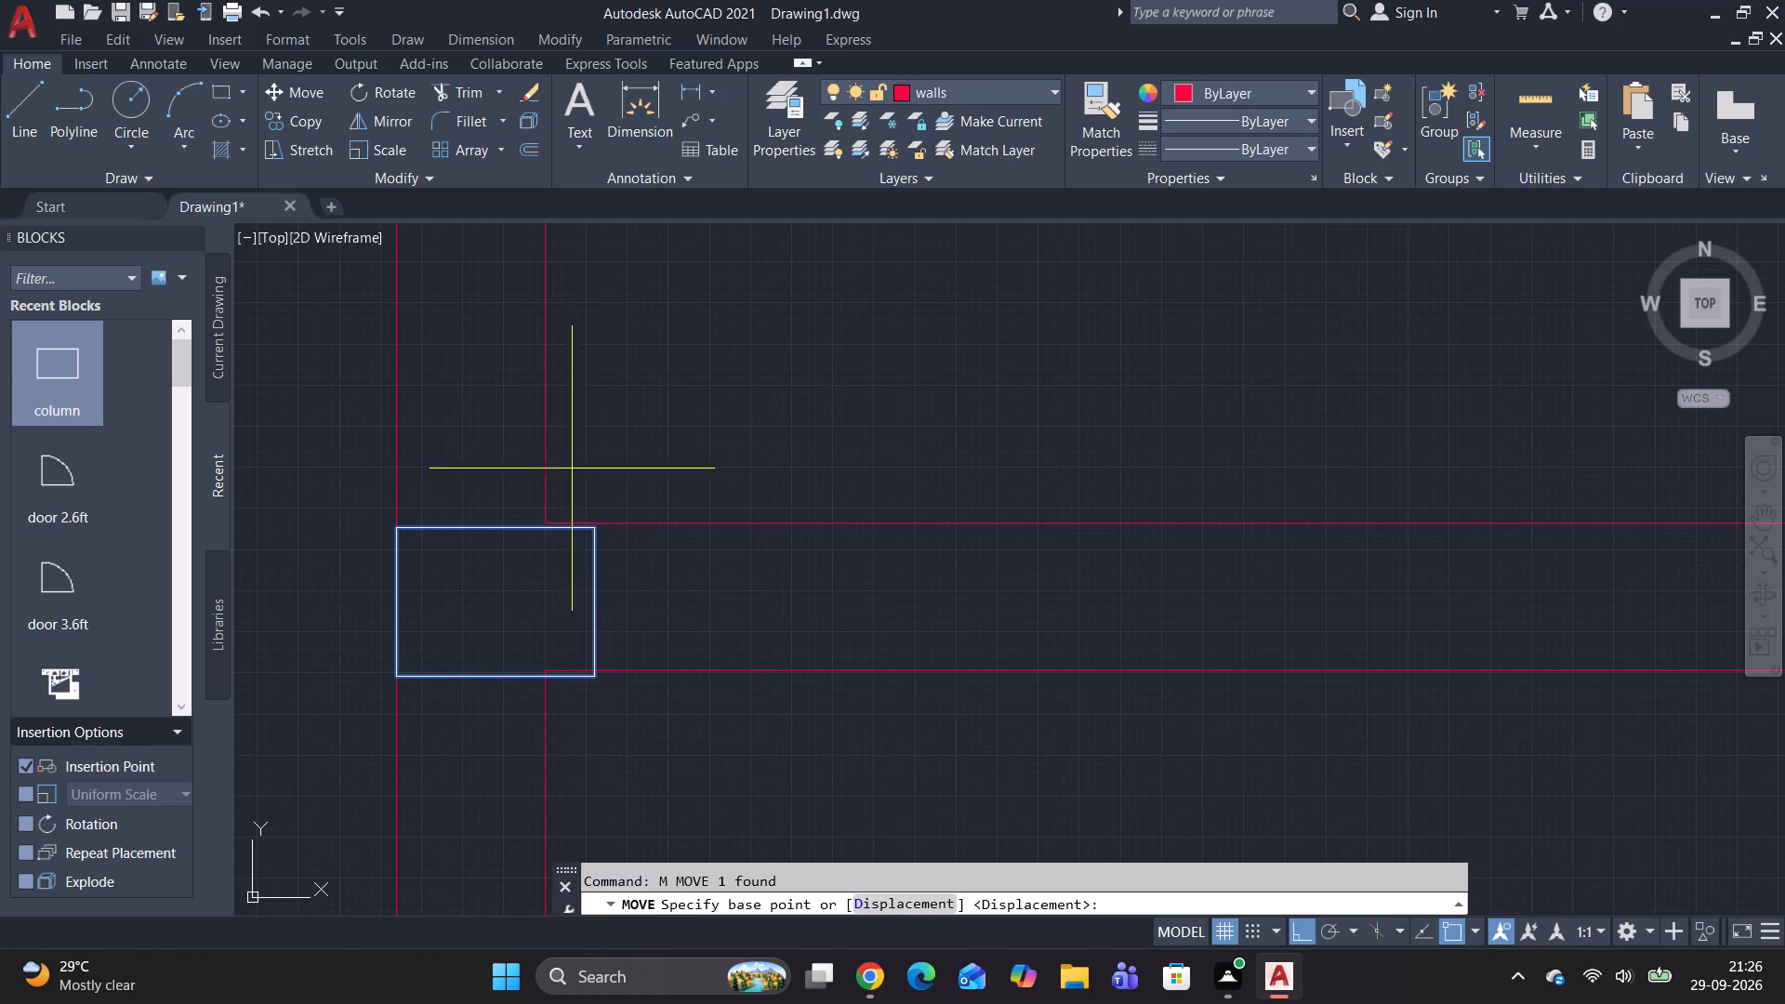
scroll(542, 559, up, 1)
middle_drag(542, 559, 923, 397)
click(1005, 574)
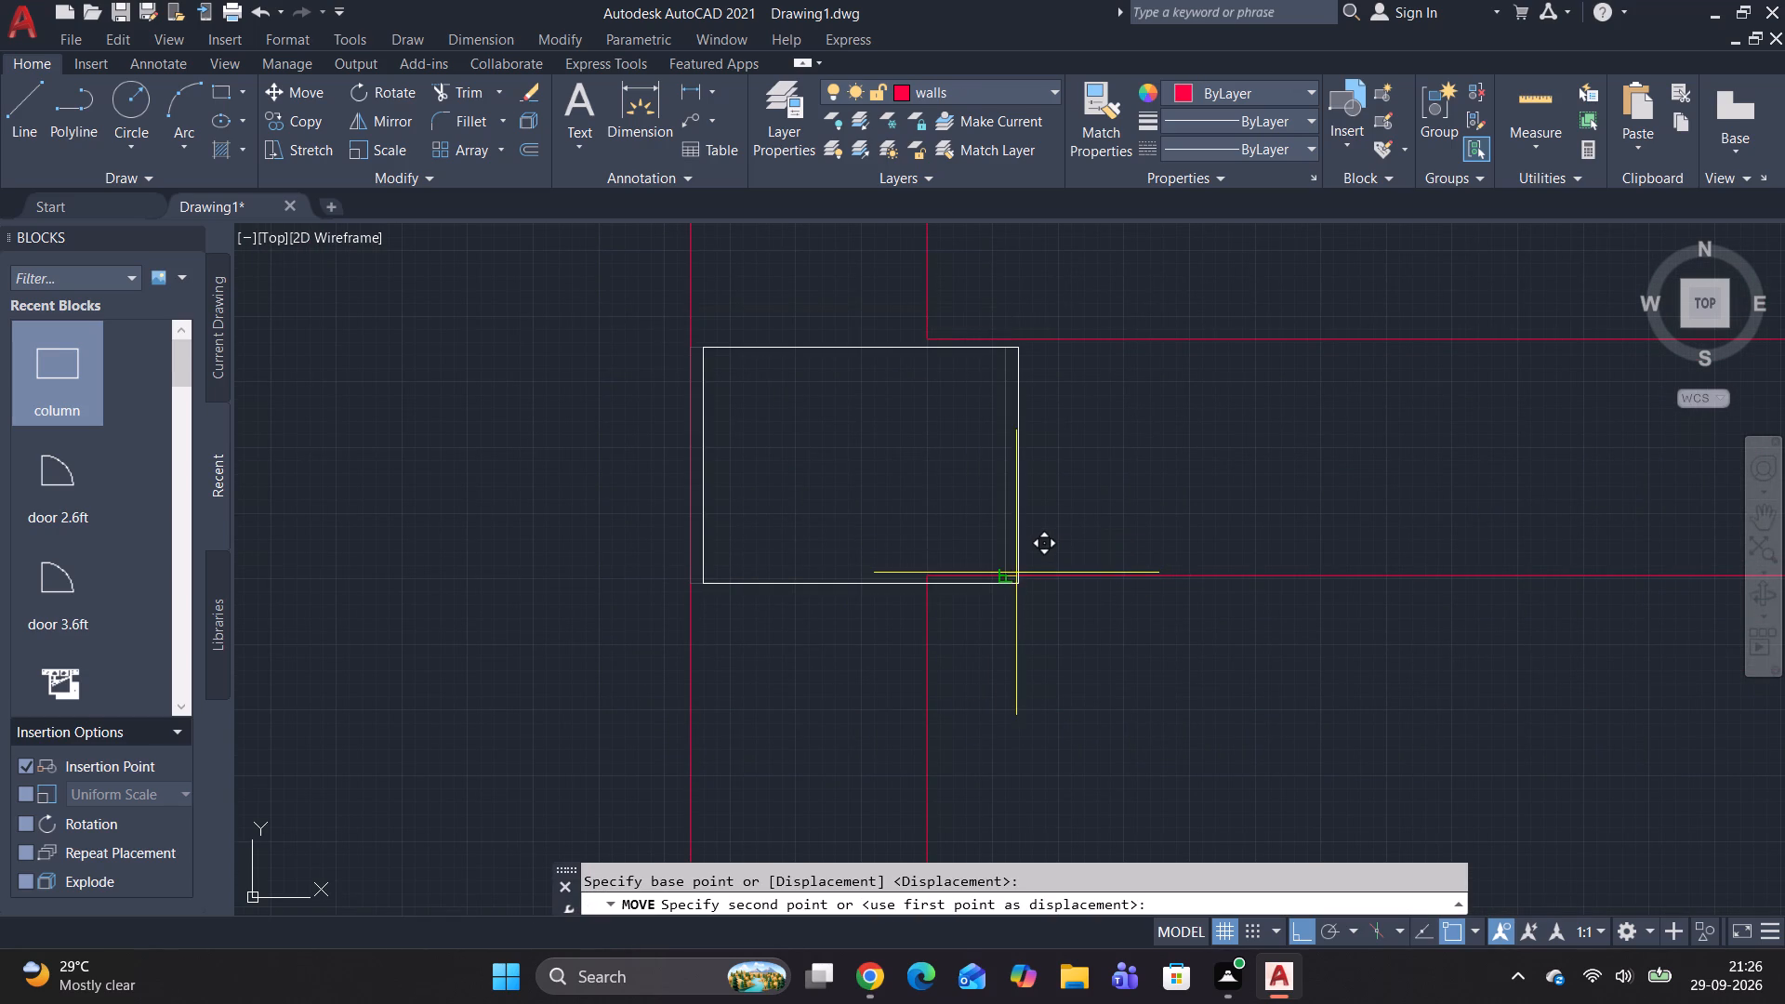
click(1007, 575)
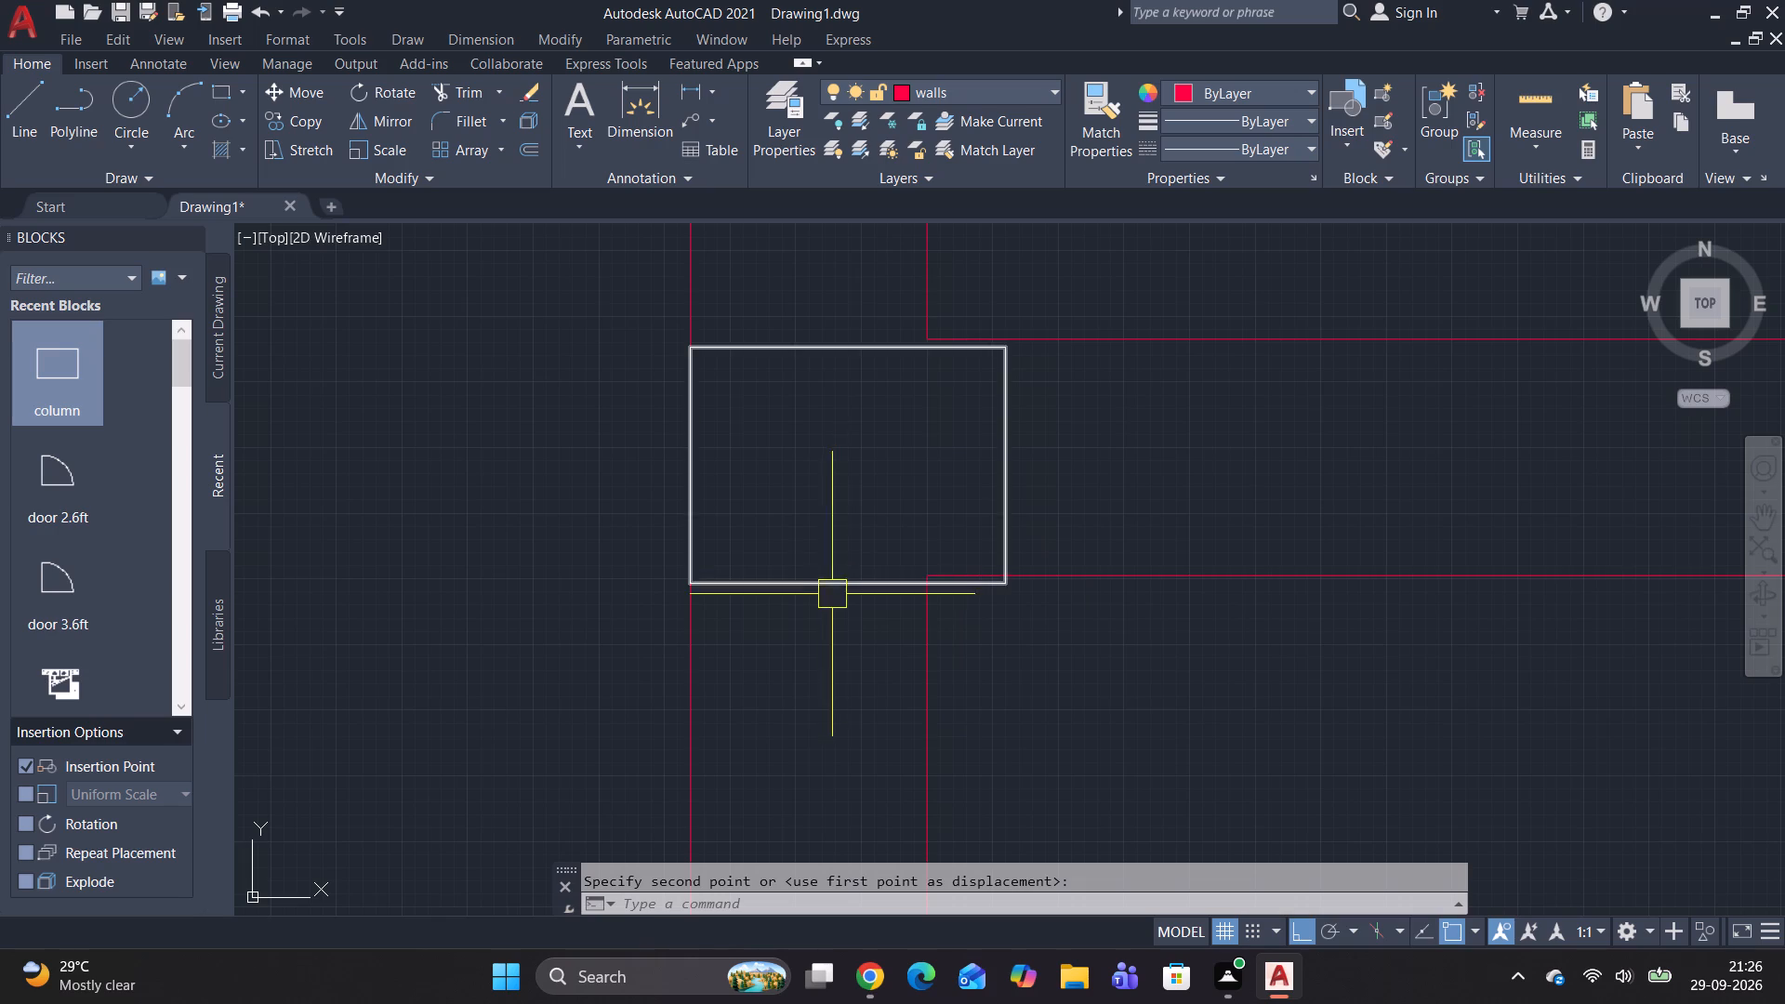
Move the column at the left outer wall by its upper-right corner up to the cross wall's upper face.
click(829, 590)
text(m)
key(space)
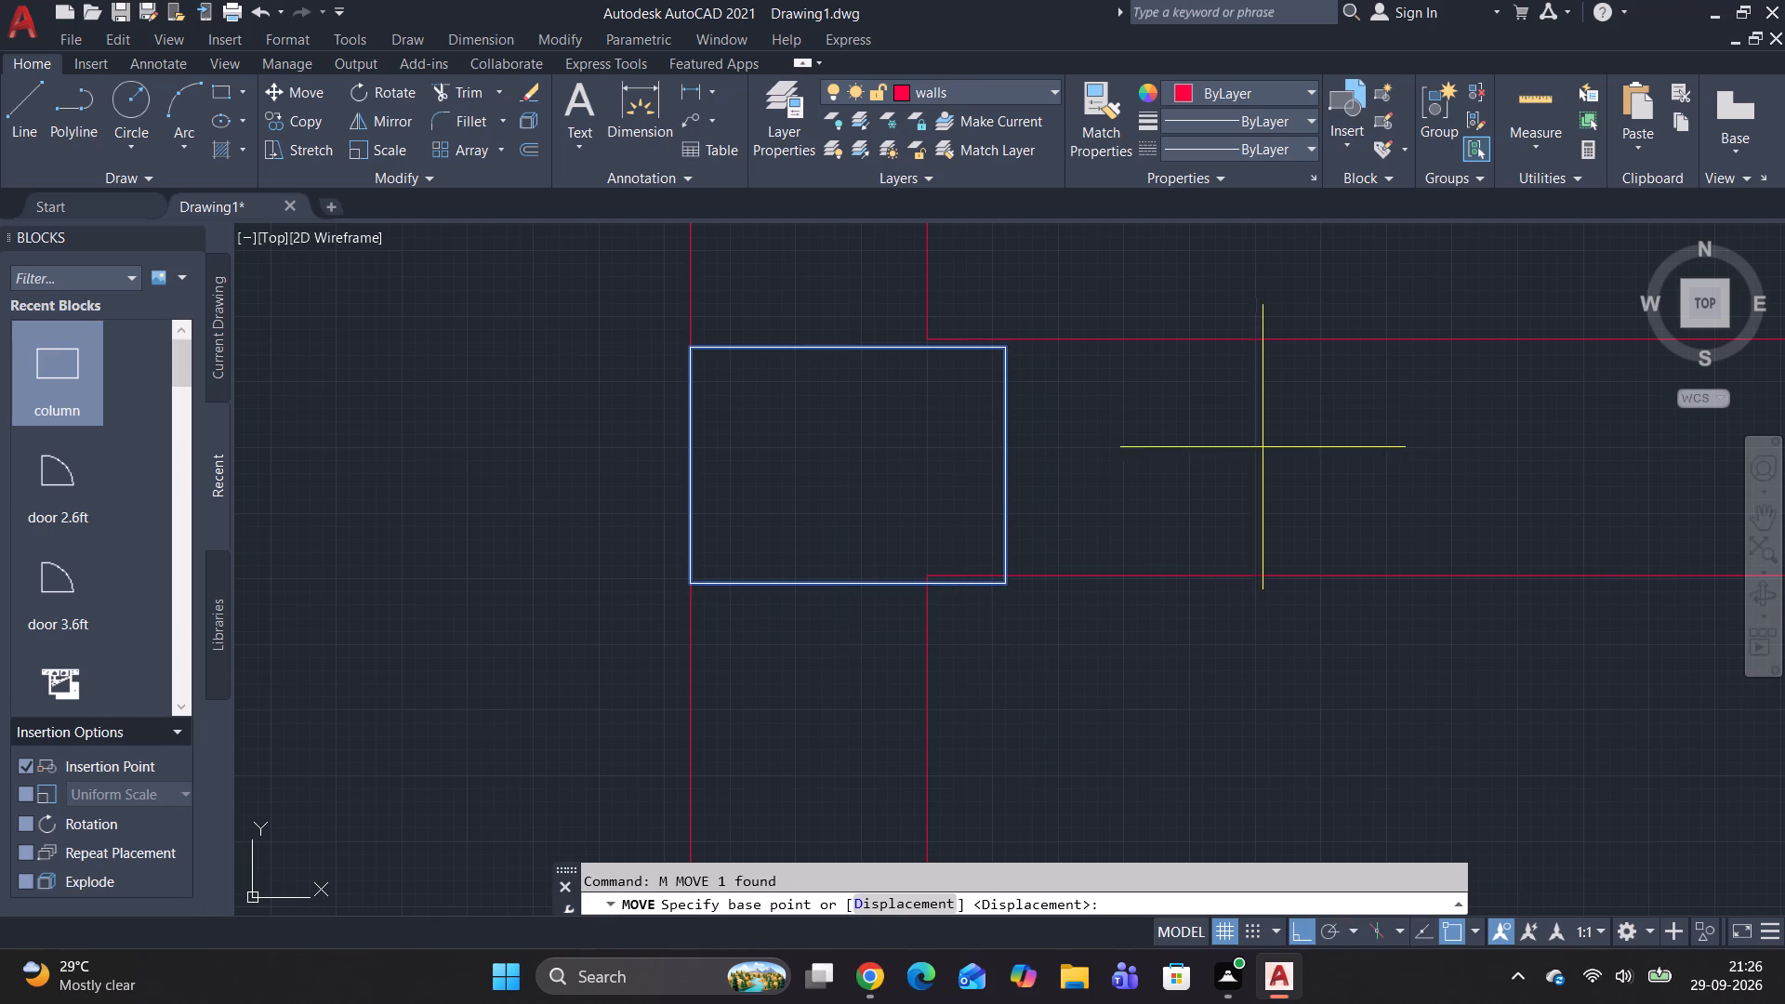
click(1007, 349)
click(1005, 339)
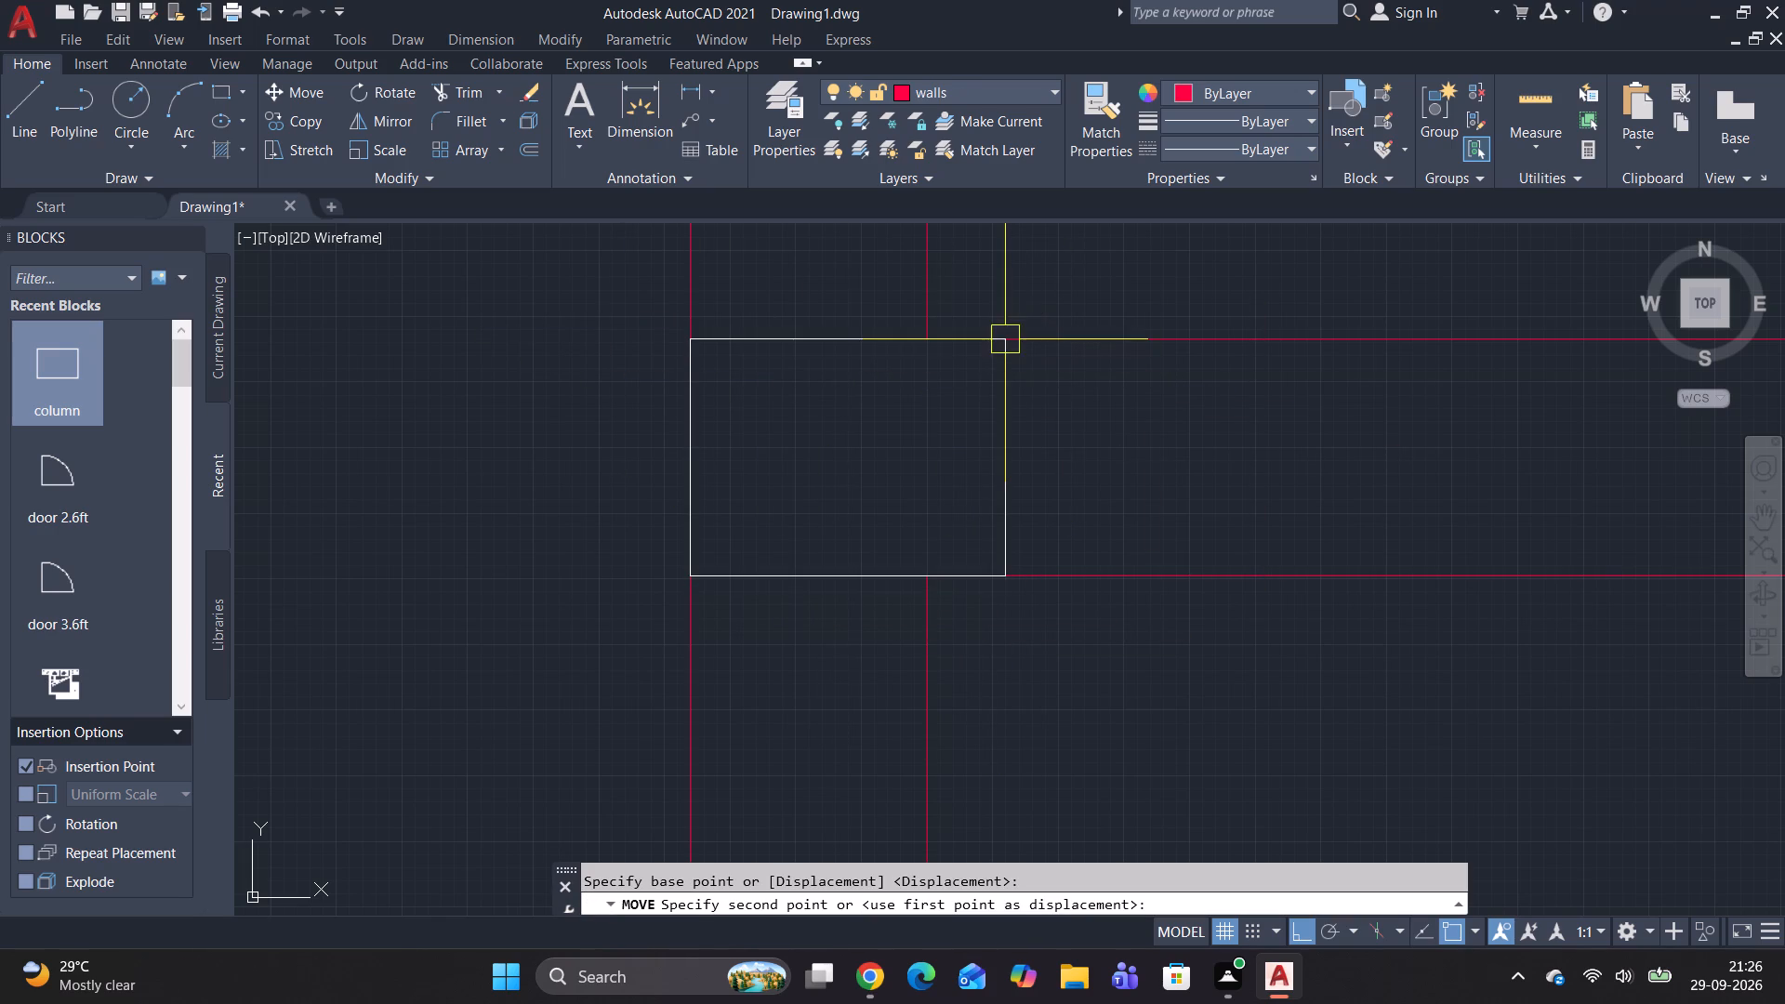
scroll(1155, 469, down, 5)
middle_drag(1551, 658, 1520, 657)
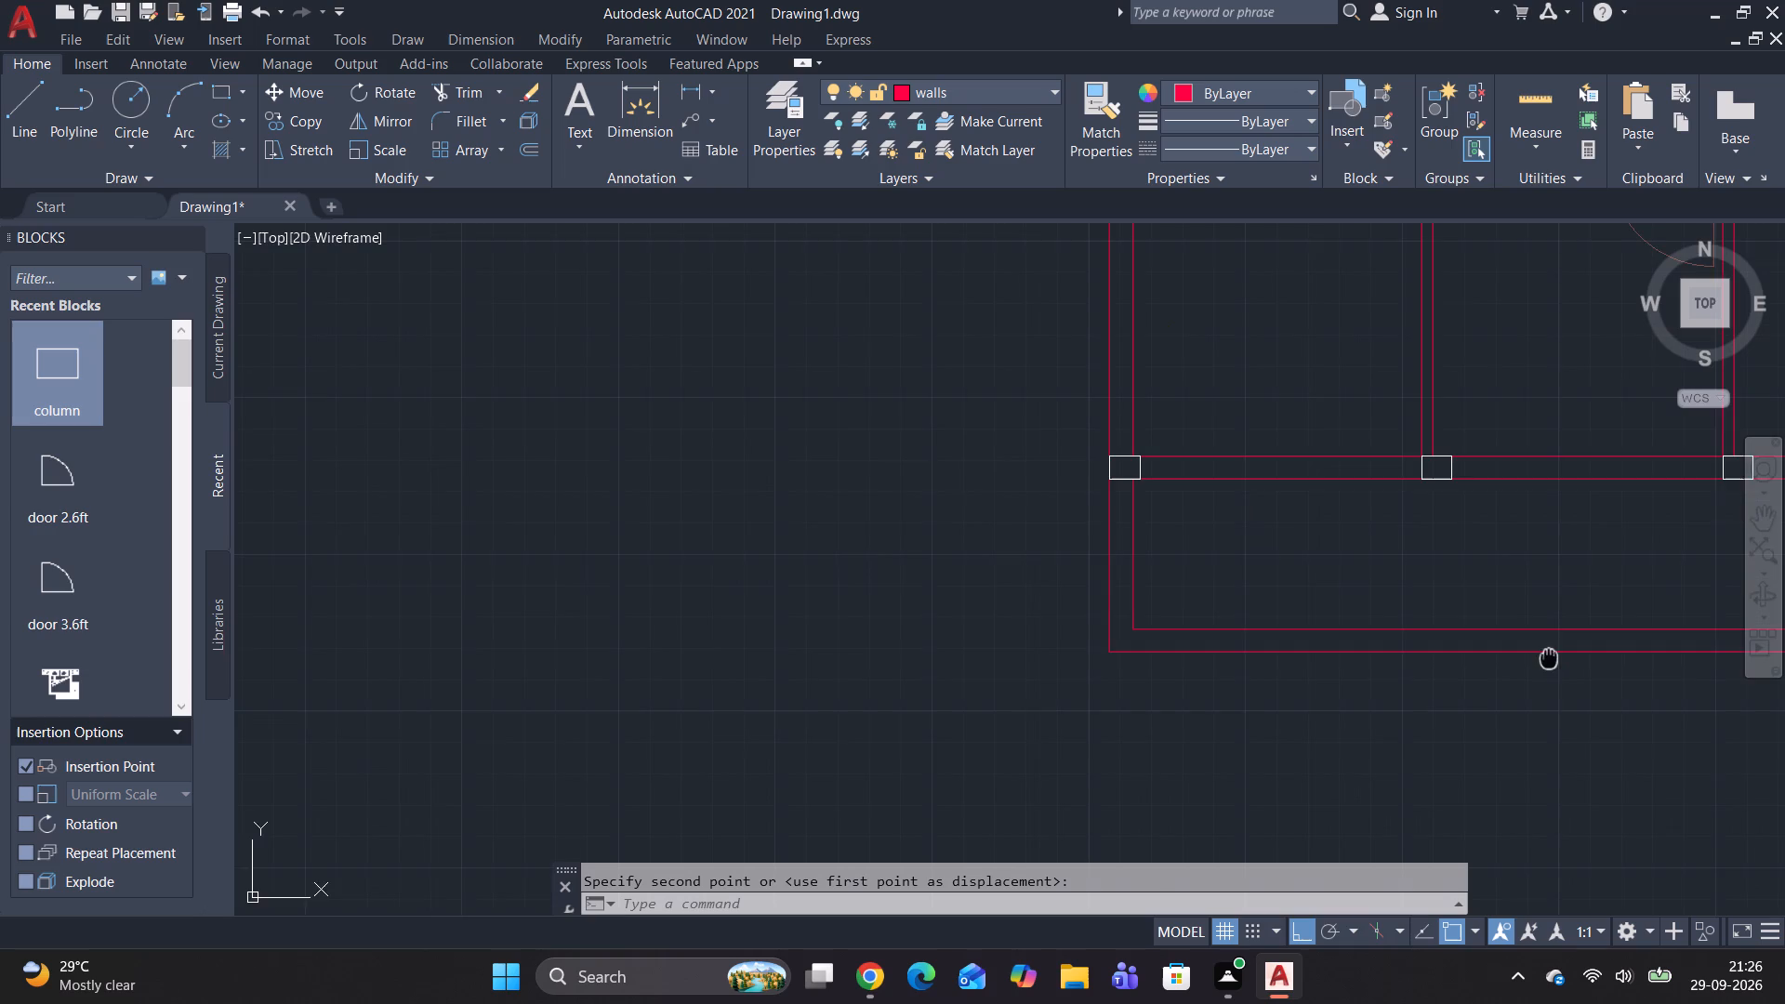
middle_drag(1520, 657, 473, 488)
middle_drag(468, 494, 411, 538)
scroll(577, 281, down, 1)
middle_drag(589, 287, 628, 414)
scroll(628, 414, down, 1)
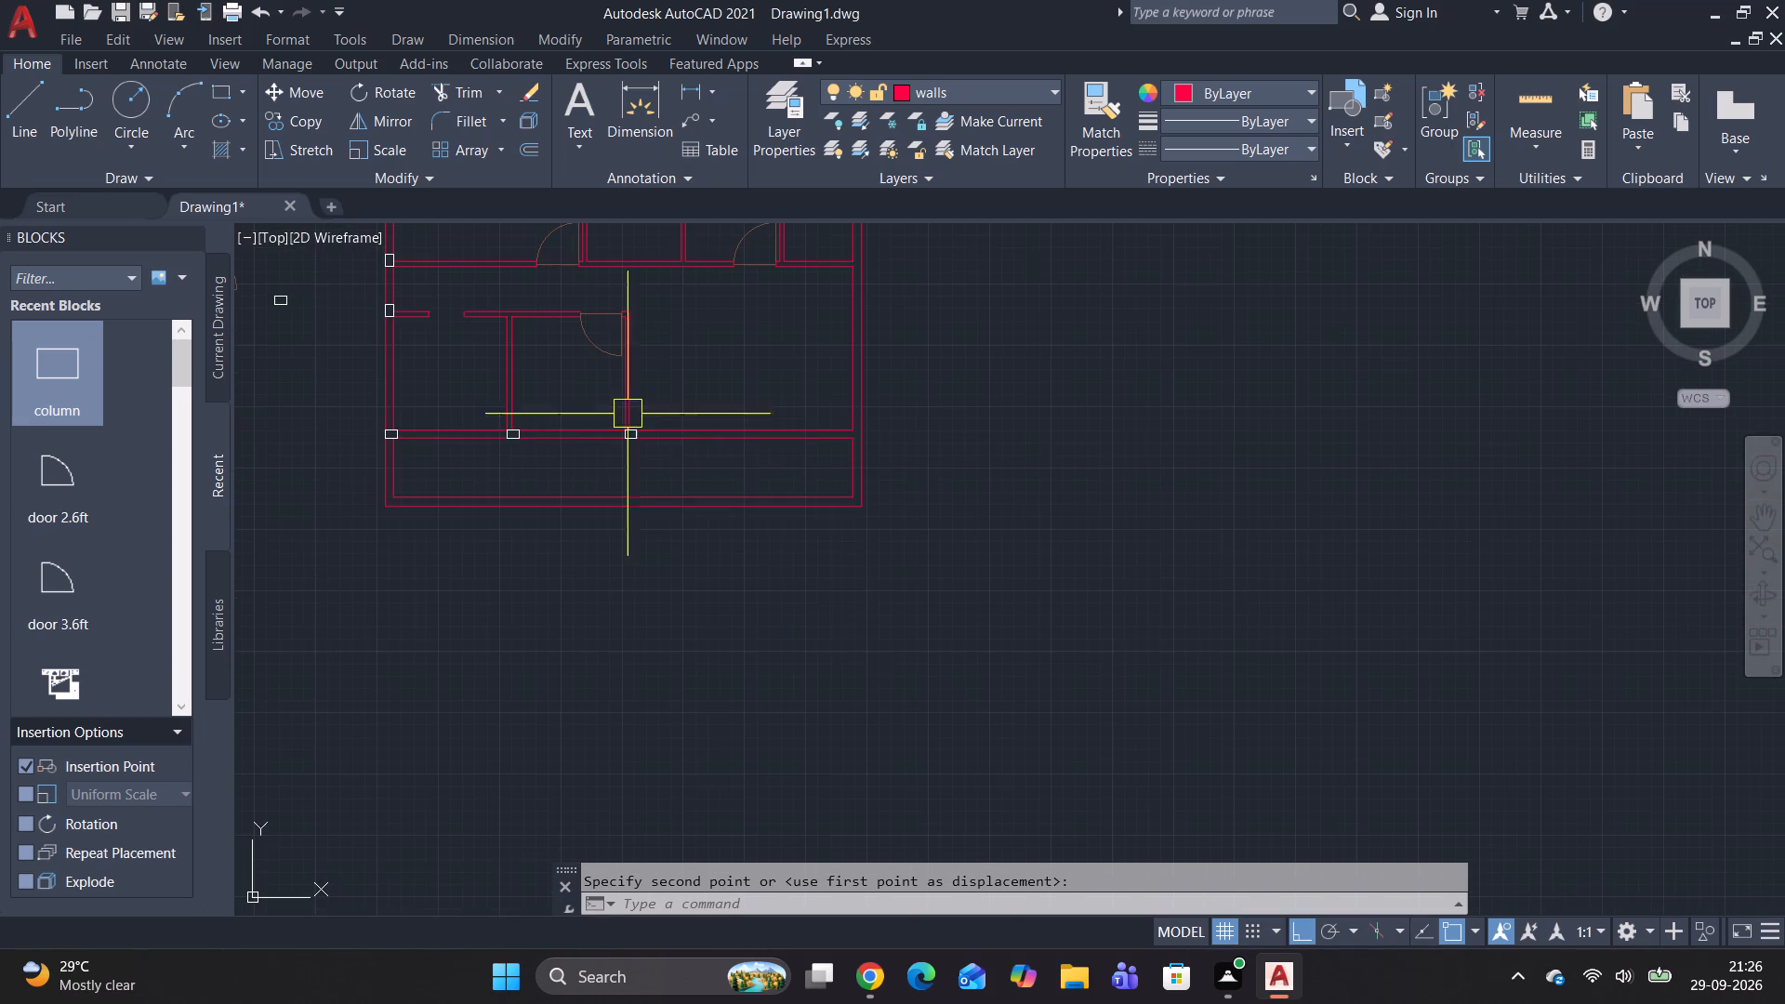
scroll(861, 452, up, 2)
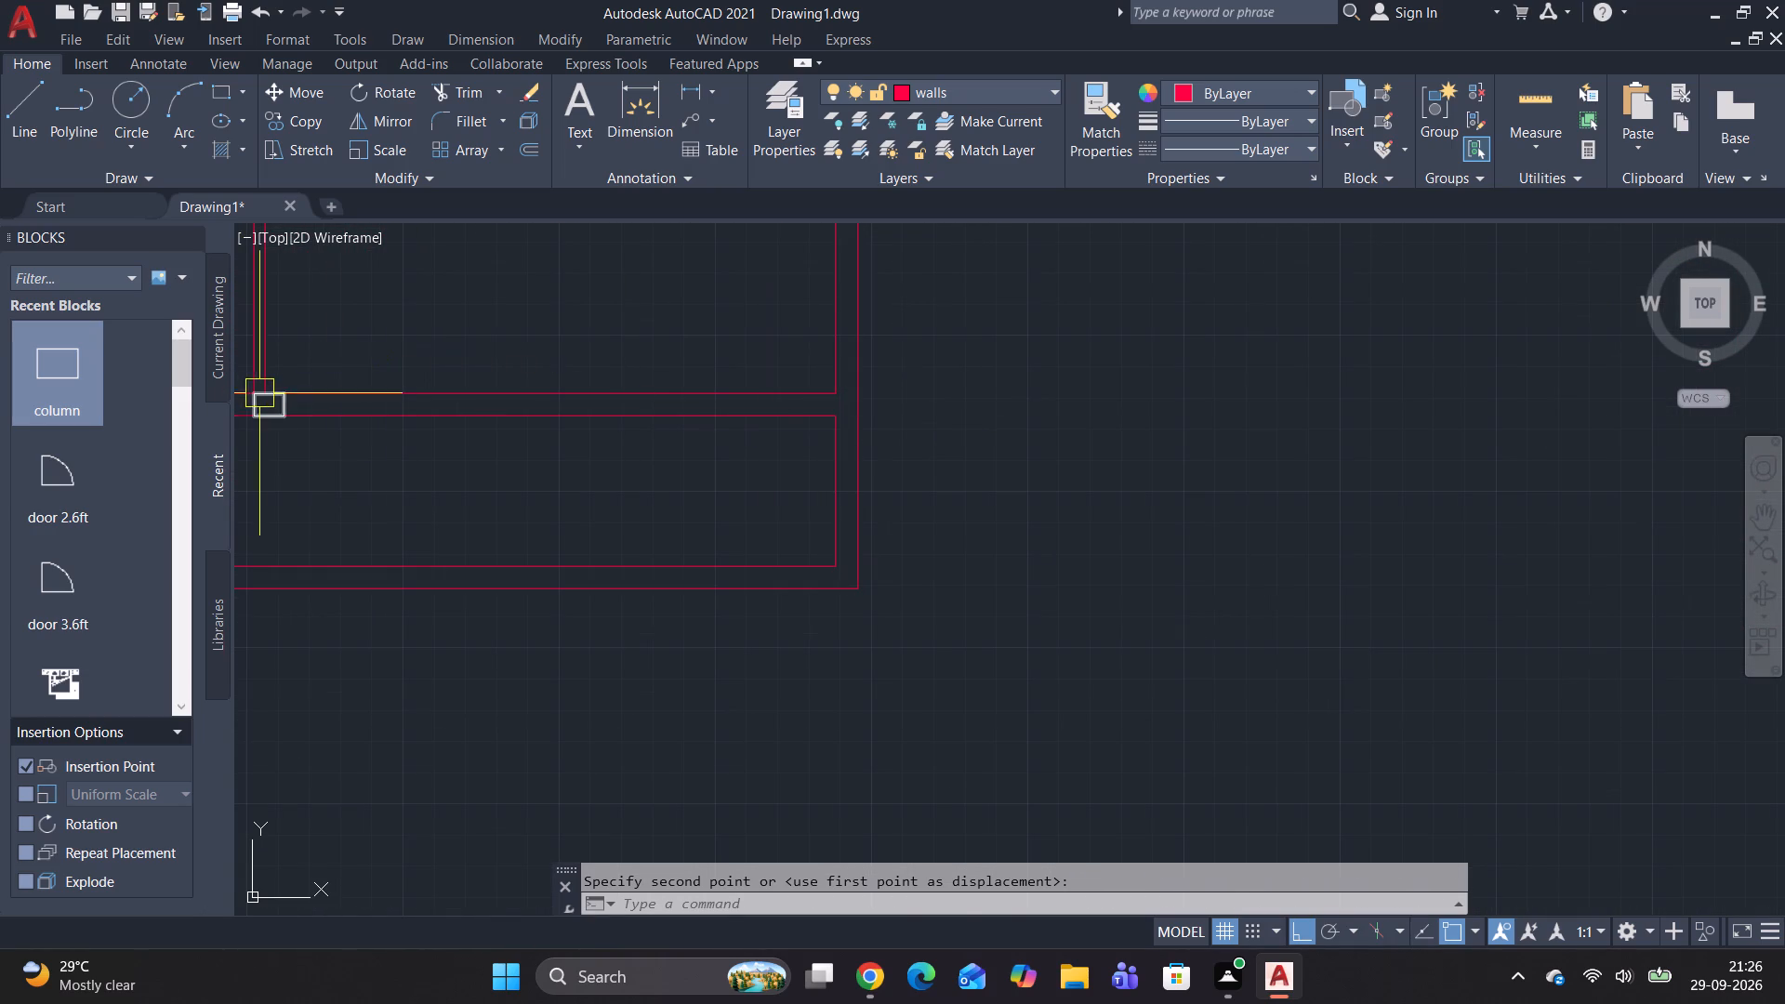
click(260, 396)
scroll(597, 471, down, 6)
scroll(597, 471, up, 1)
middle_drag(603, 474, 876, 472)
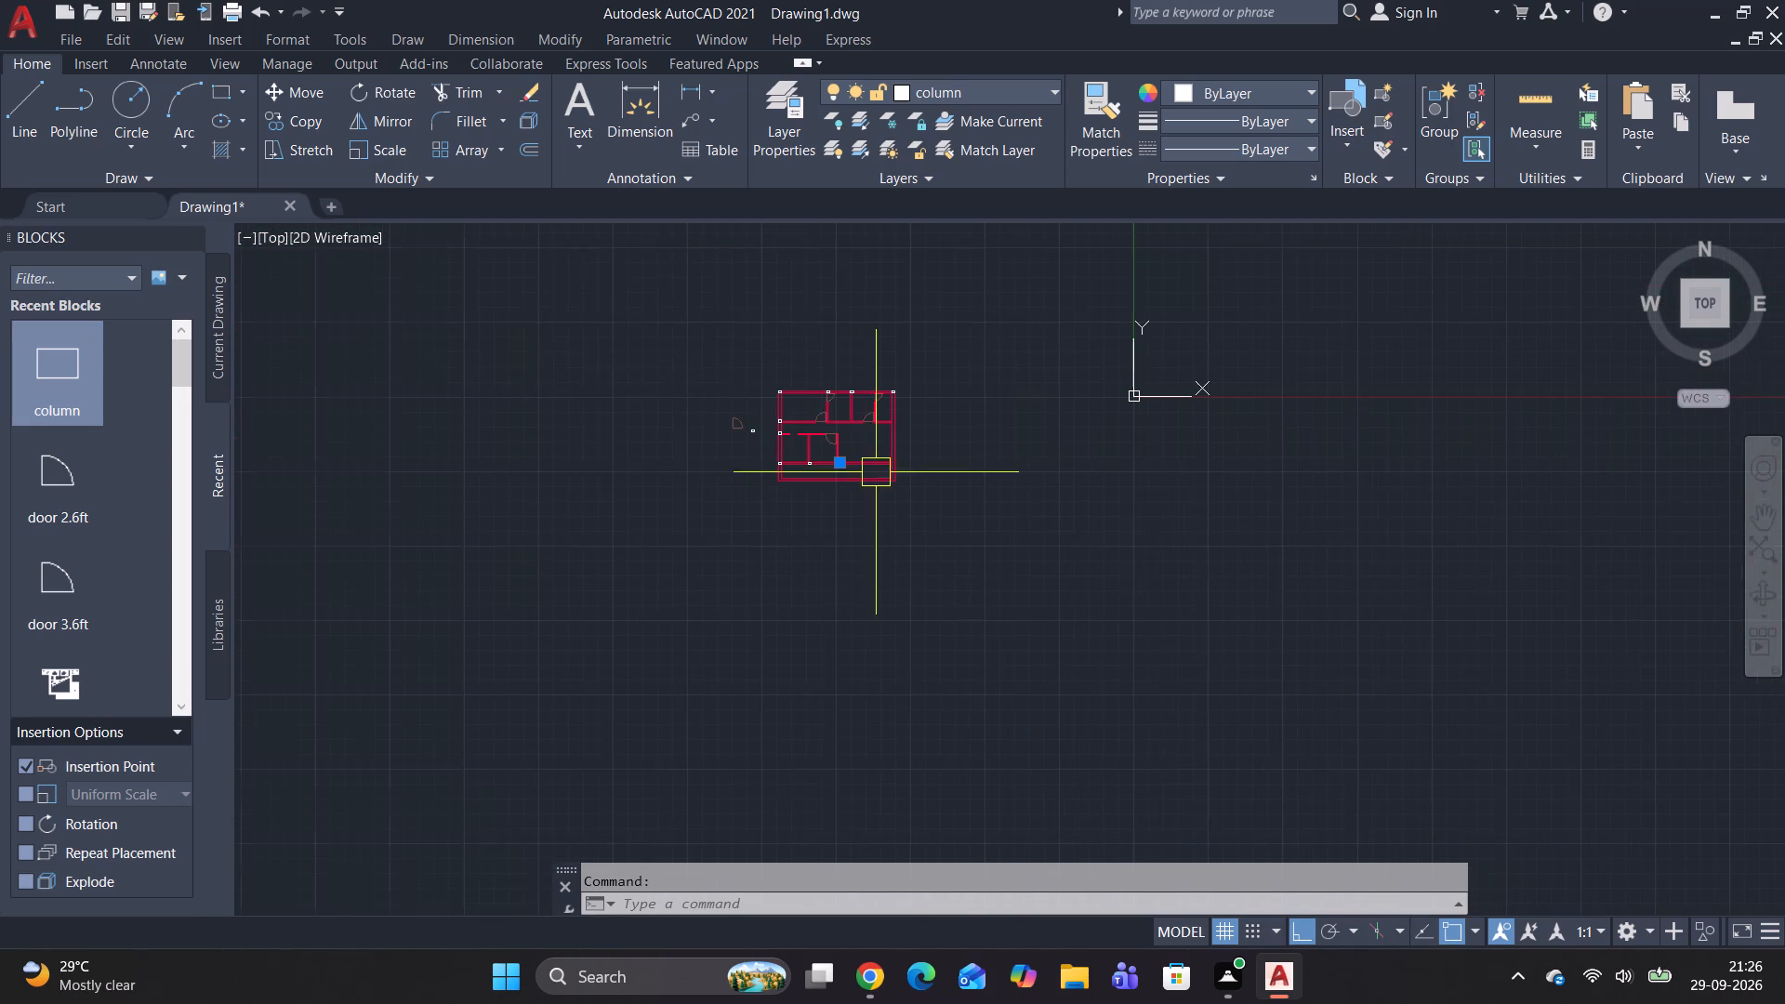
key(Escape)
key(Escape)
Copy the vertical column at the upper cross wall by its lower-left corner to the lower cross wall's junction with the right outer wall.
scroll(840, 482, up, 3)
middle_drag(811, 414, 850, 569)
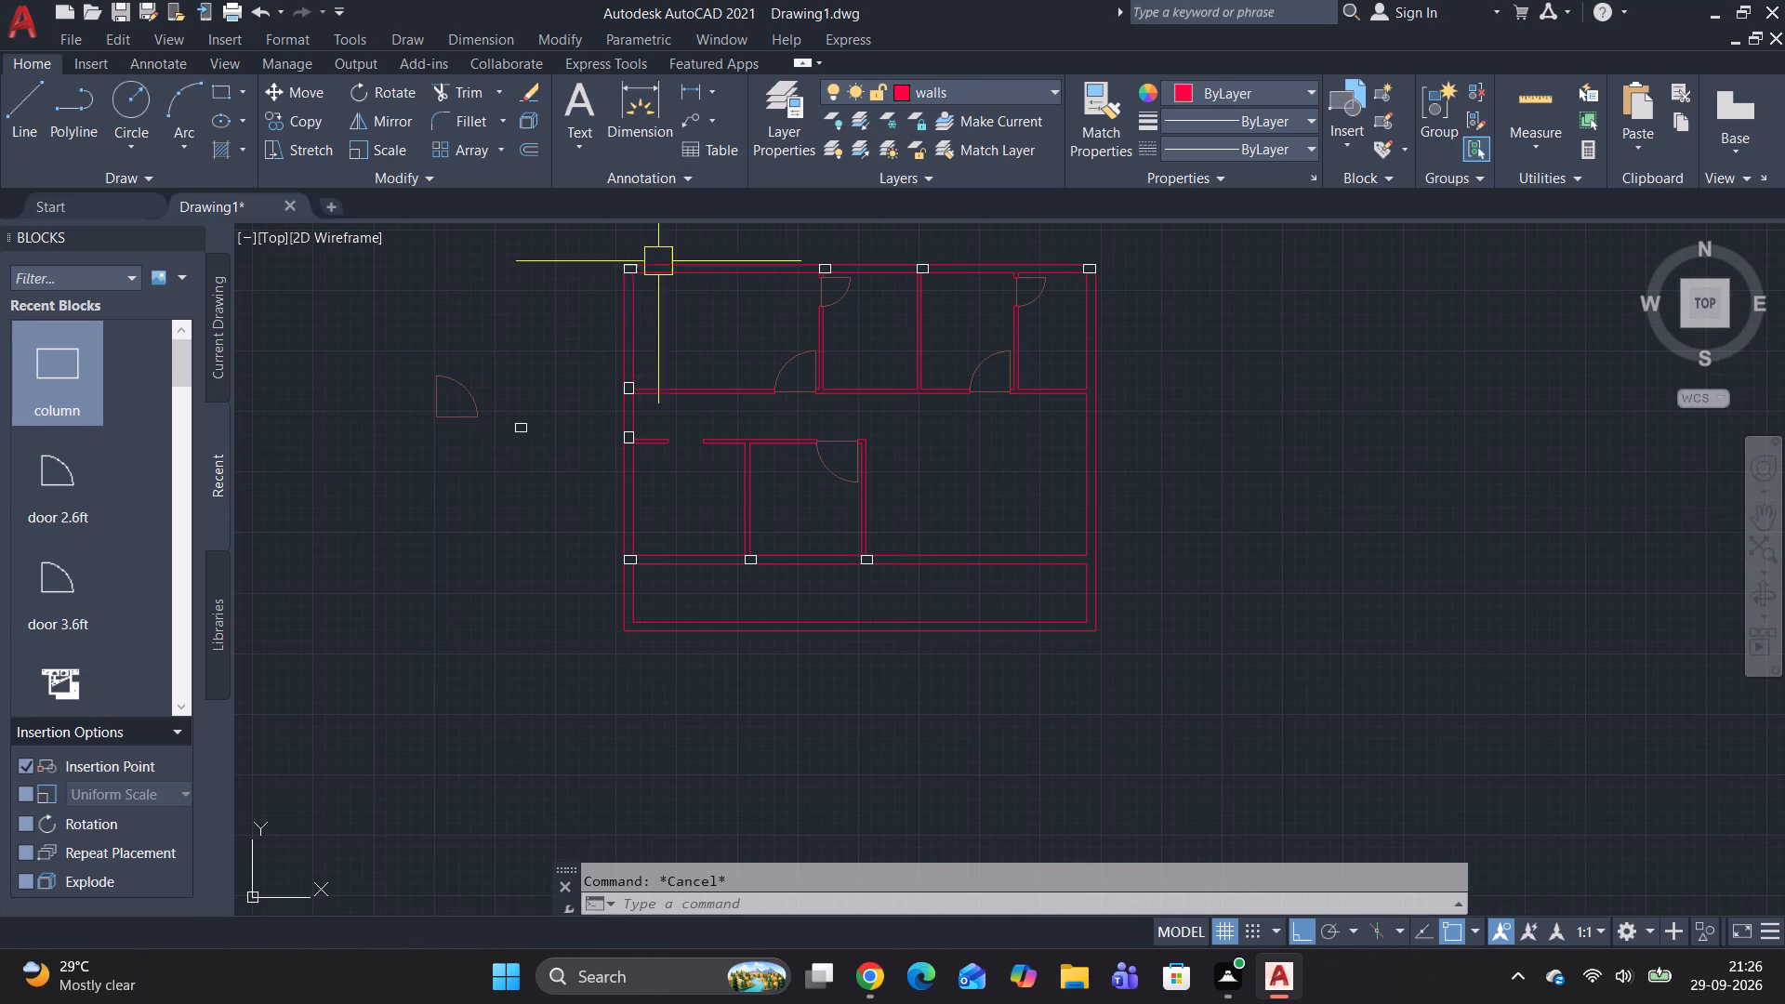
click(628, 393)
text(co)
key(space)
scroll(848, 484, up, 1)
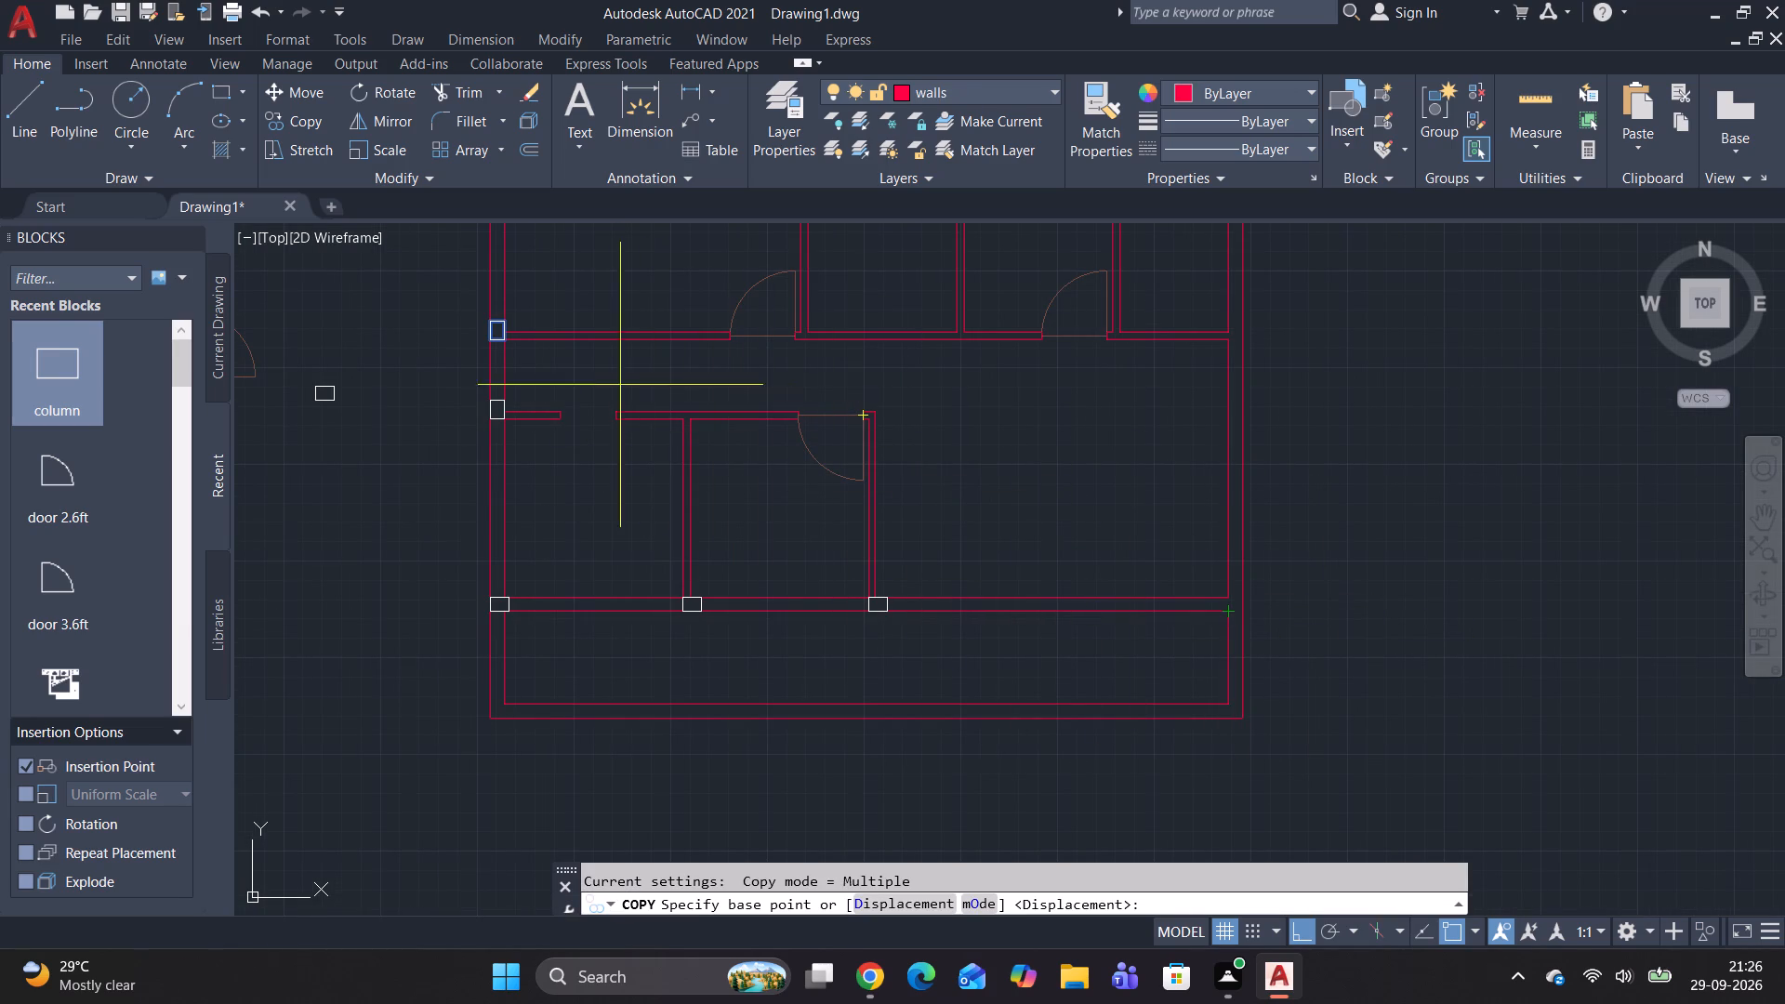
click(483, 340)
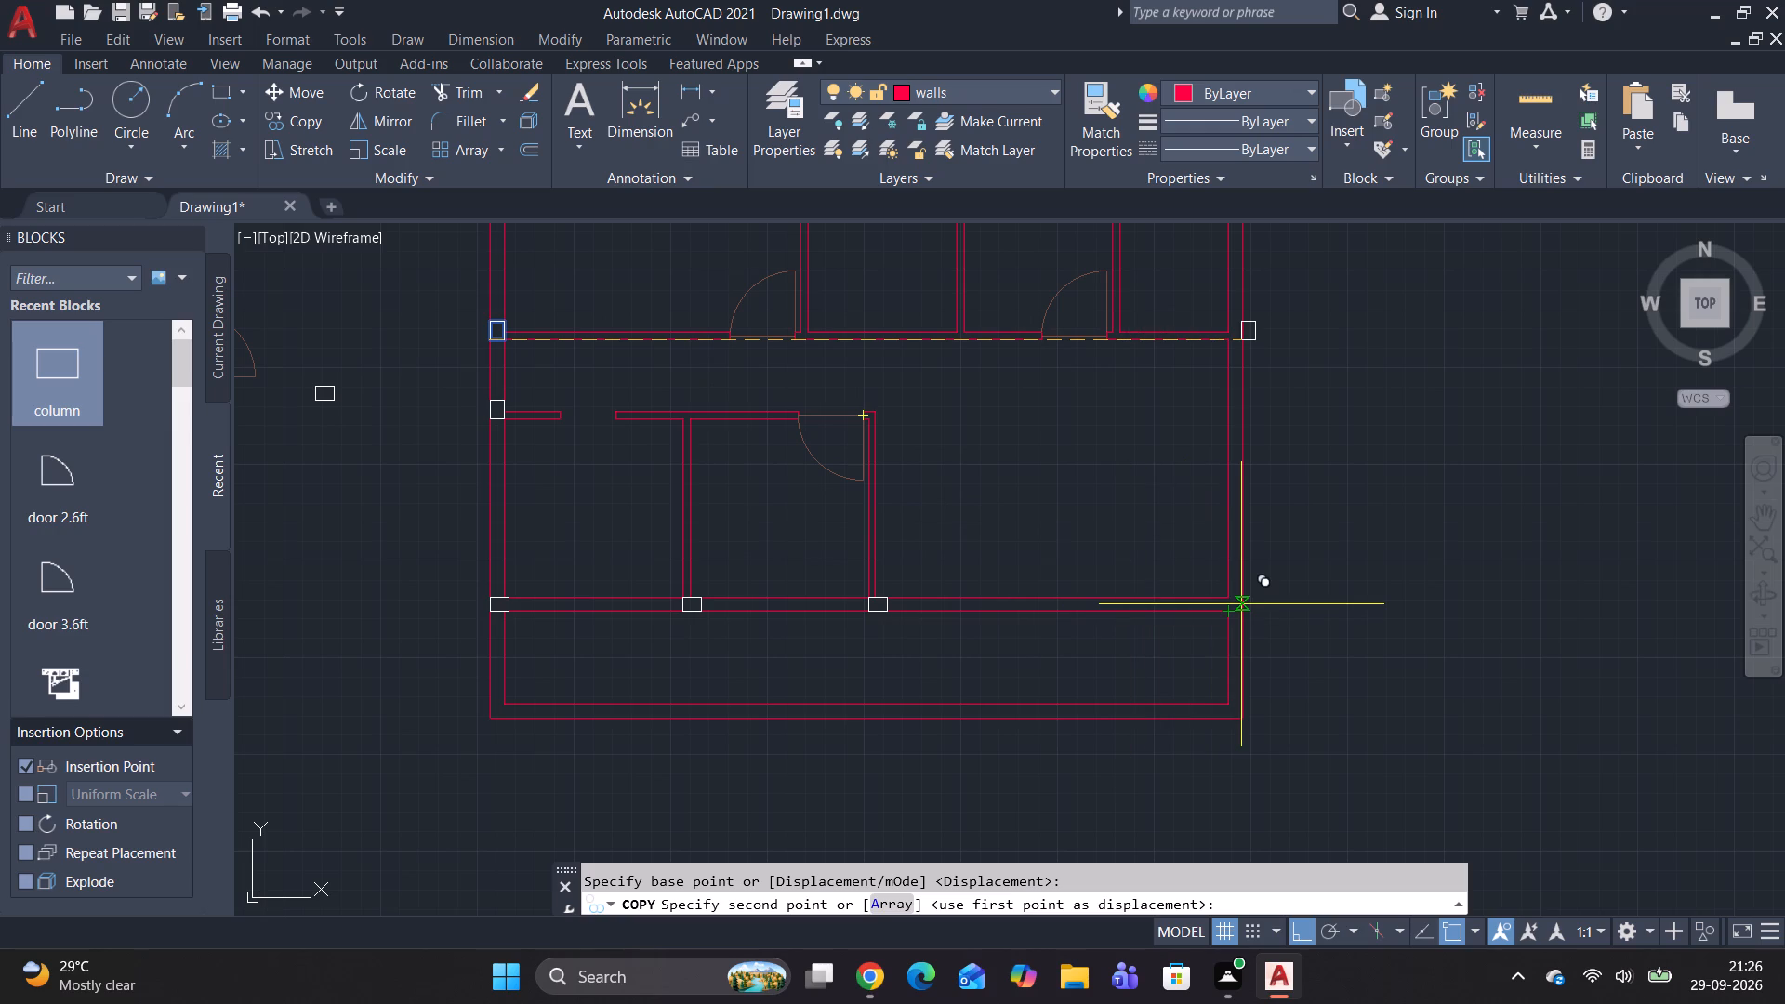
scroll(1241, 604, up, 4)
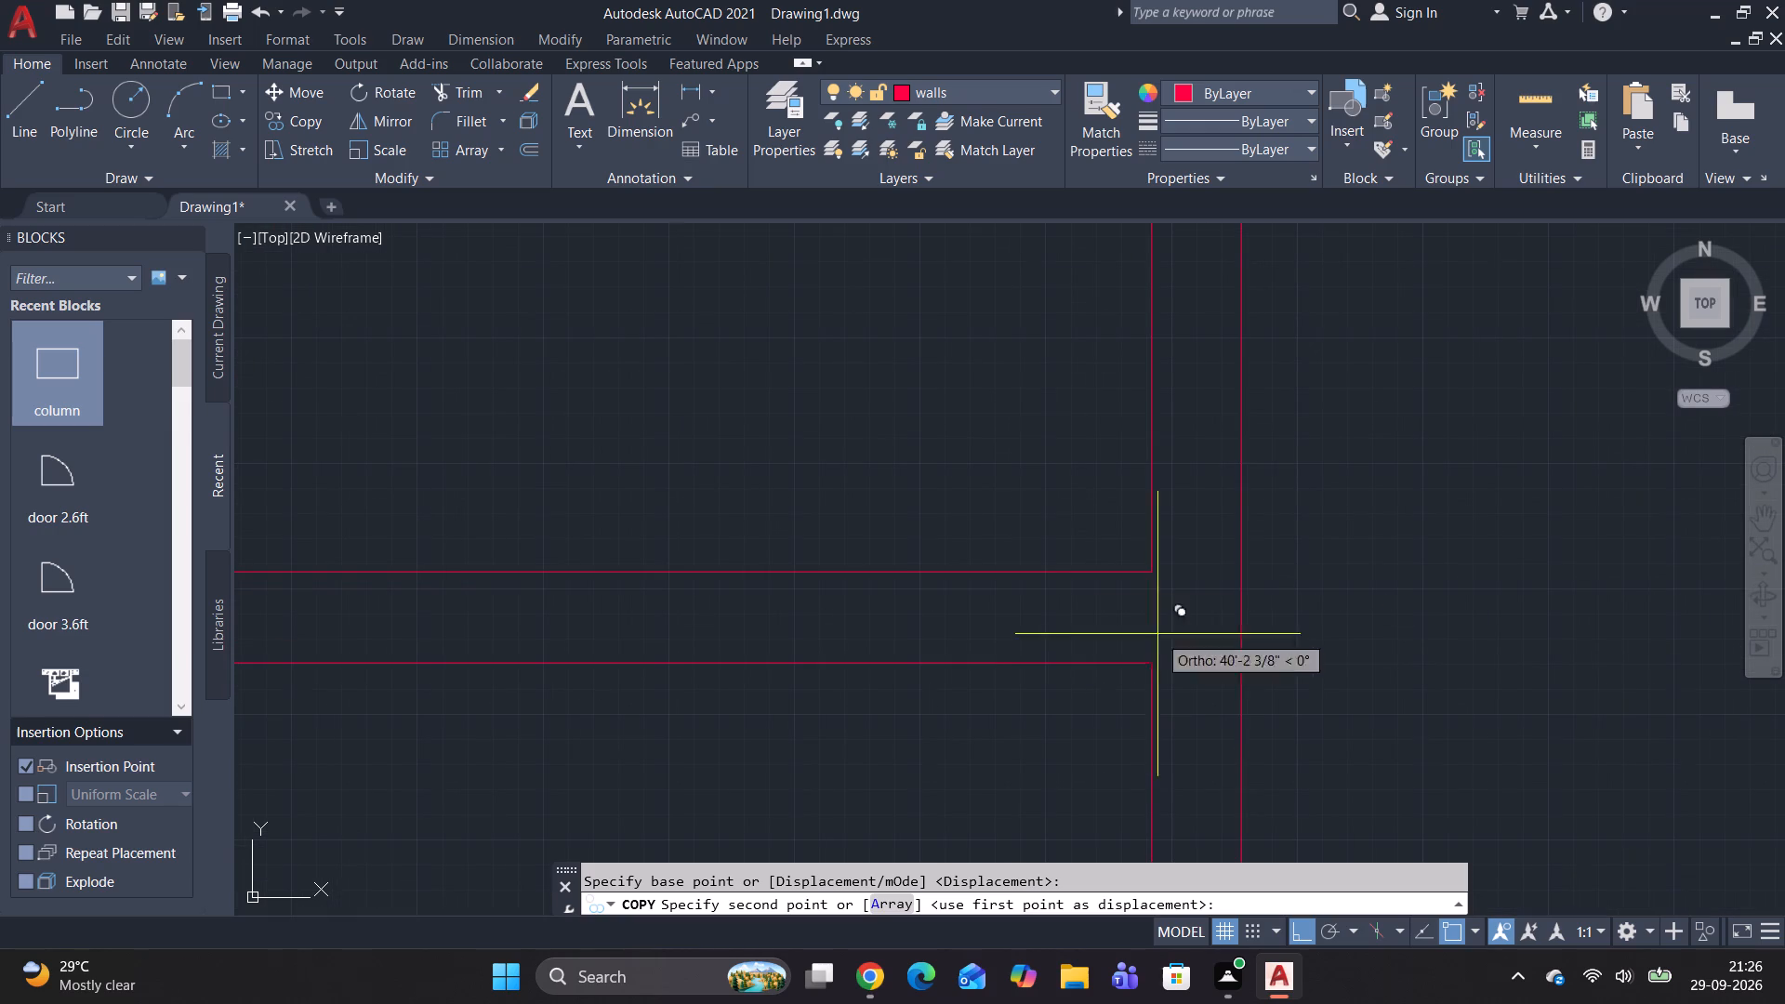
click(1150, 660)
scroll(1404, 629, down, 2)
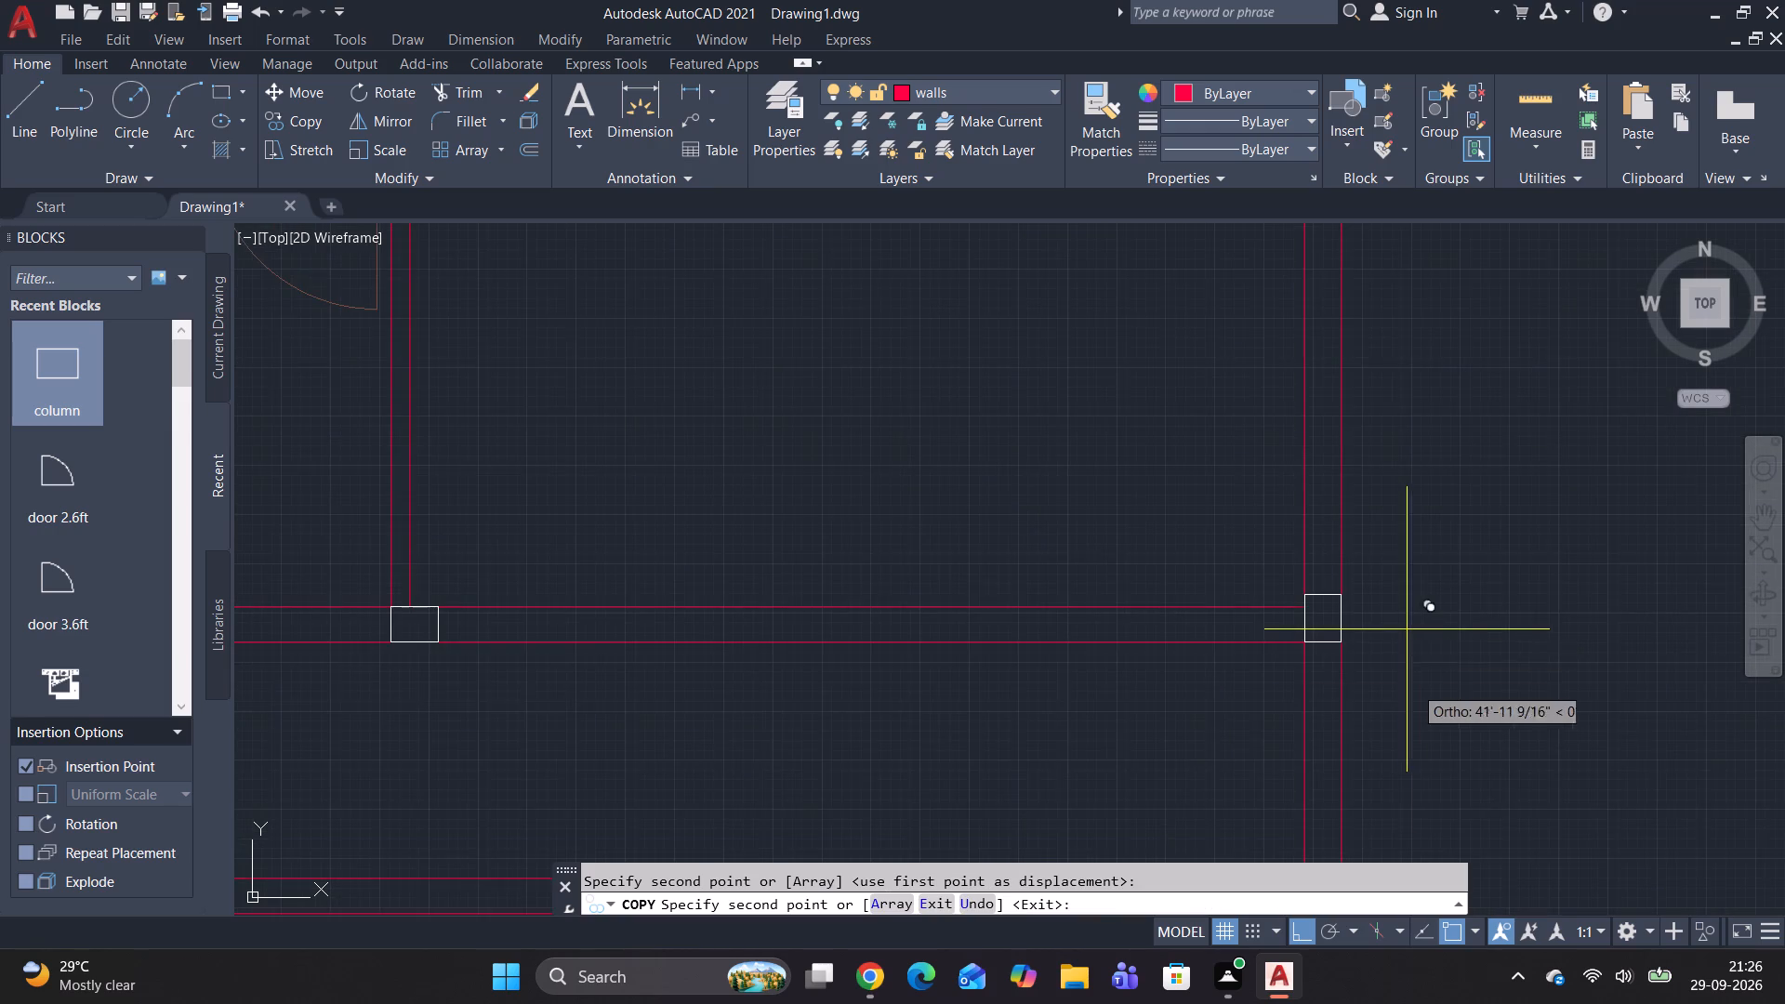
scroll(1414, 691, down, 2)
middle_drag(1418, 693, 1400, 608)
scroll(1400, 608, down, 1)
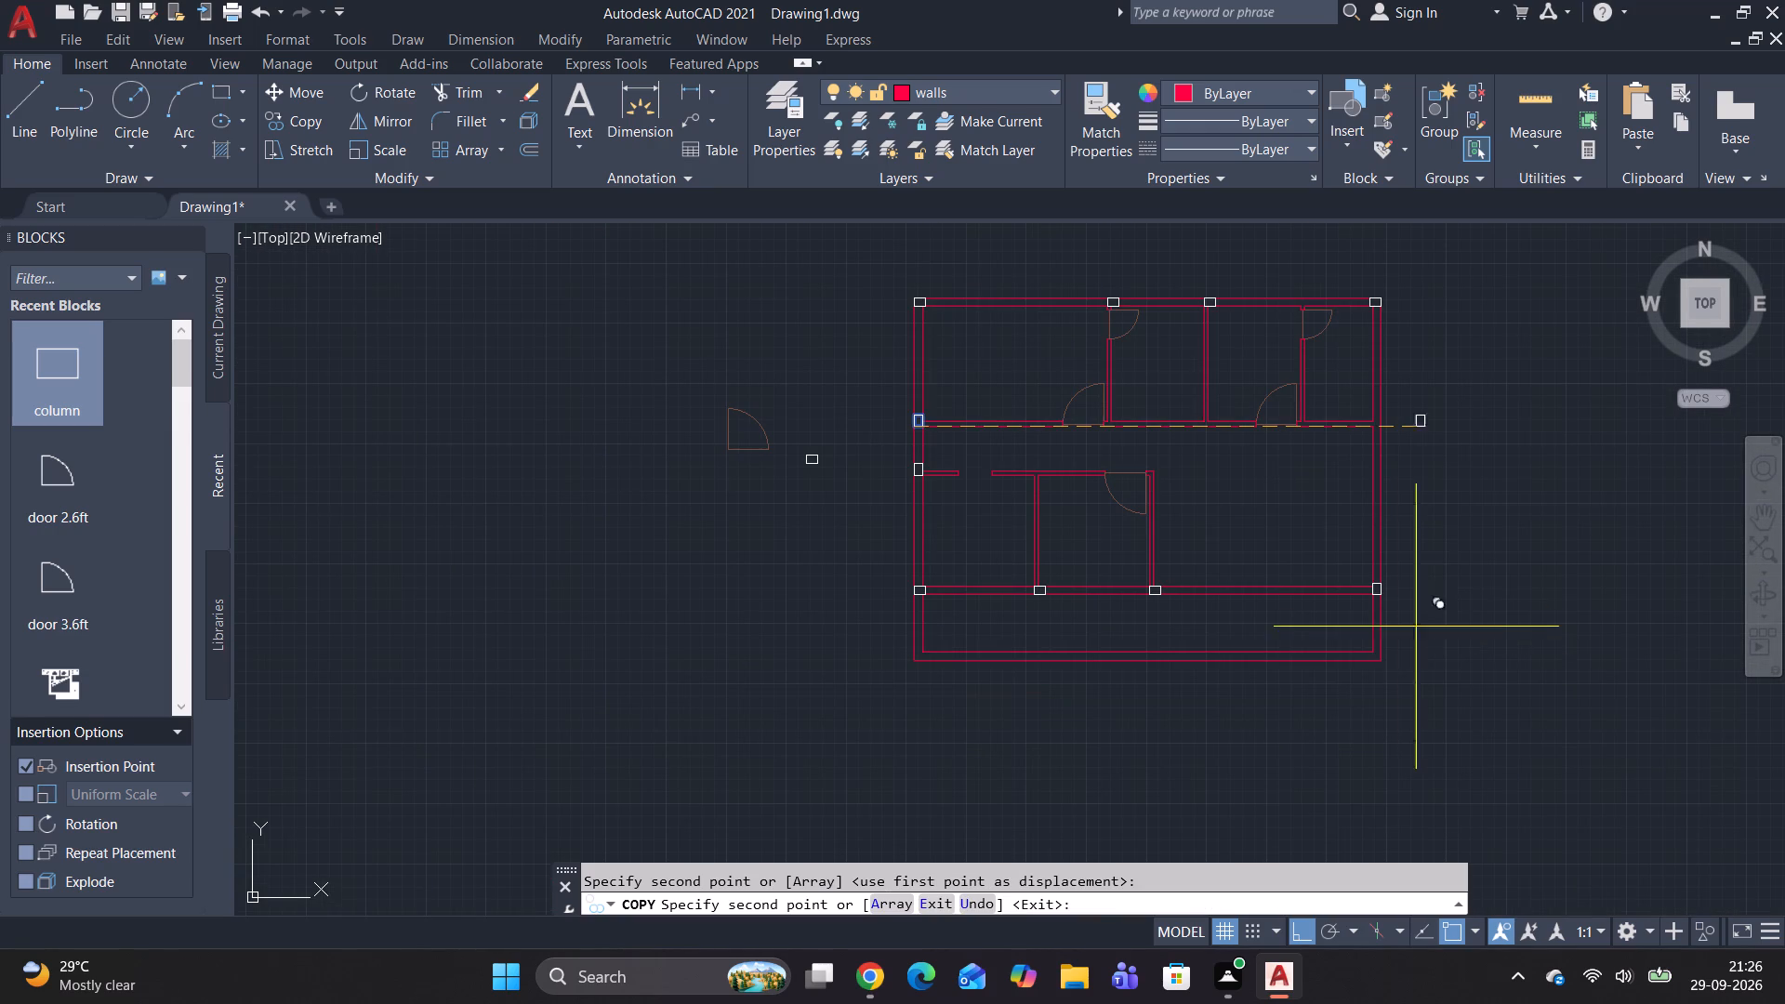
scroll(1334, 603, up, 1)
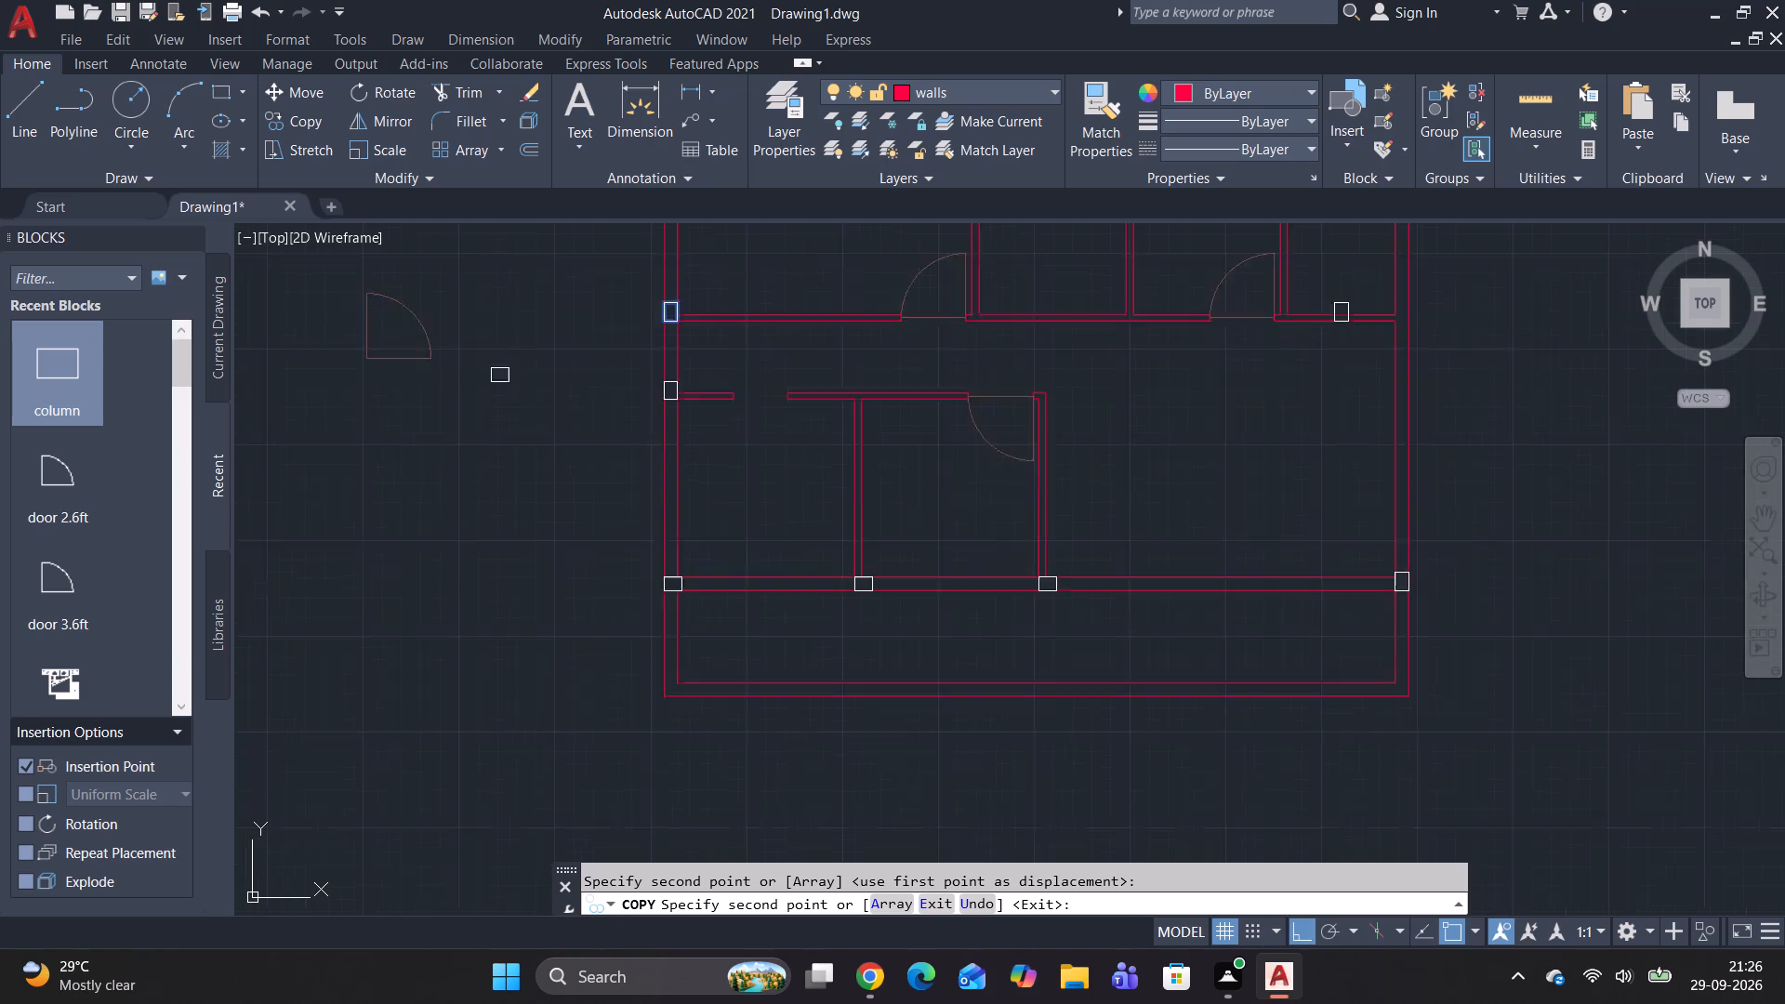
scroll(1334, 603, up, 1)
scroll(1334, 603, down, 2)
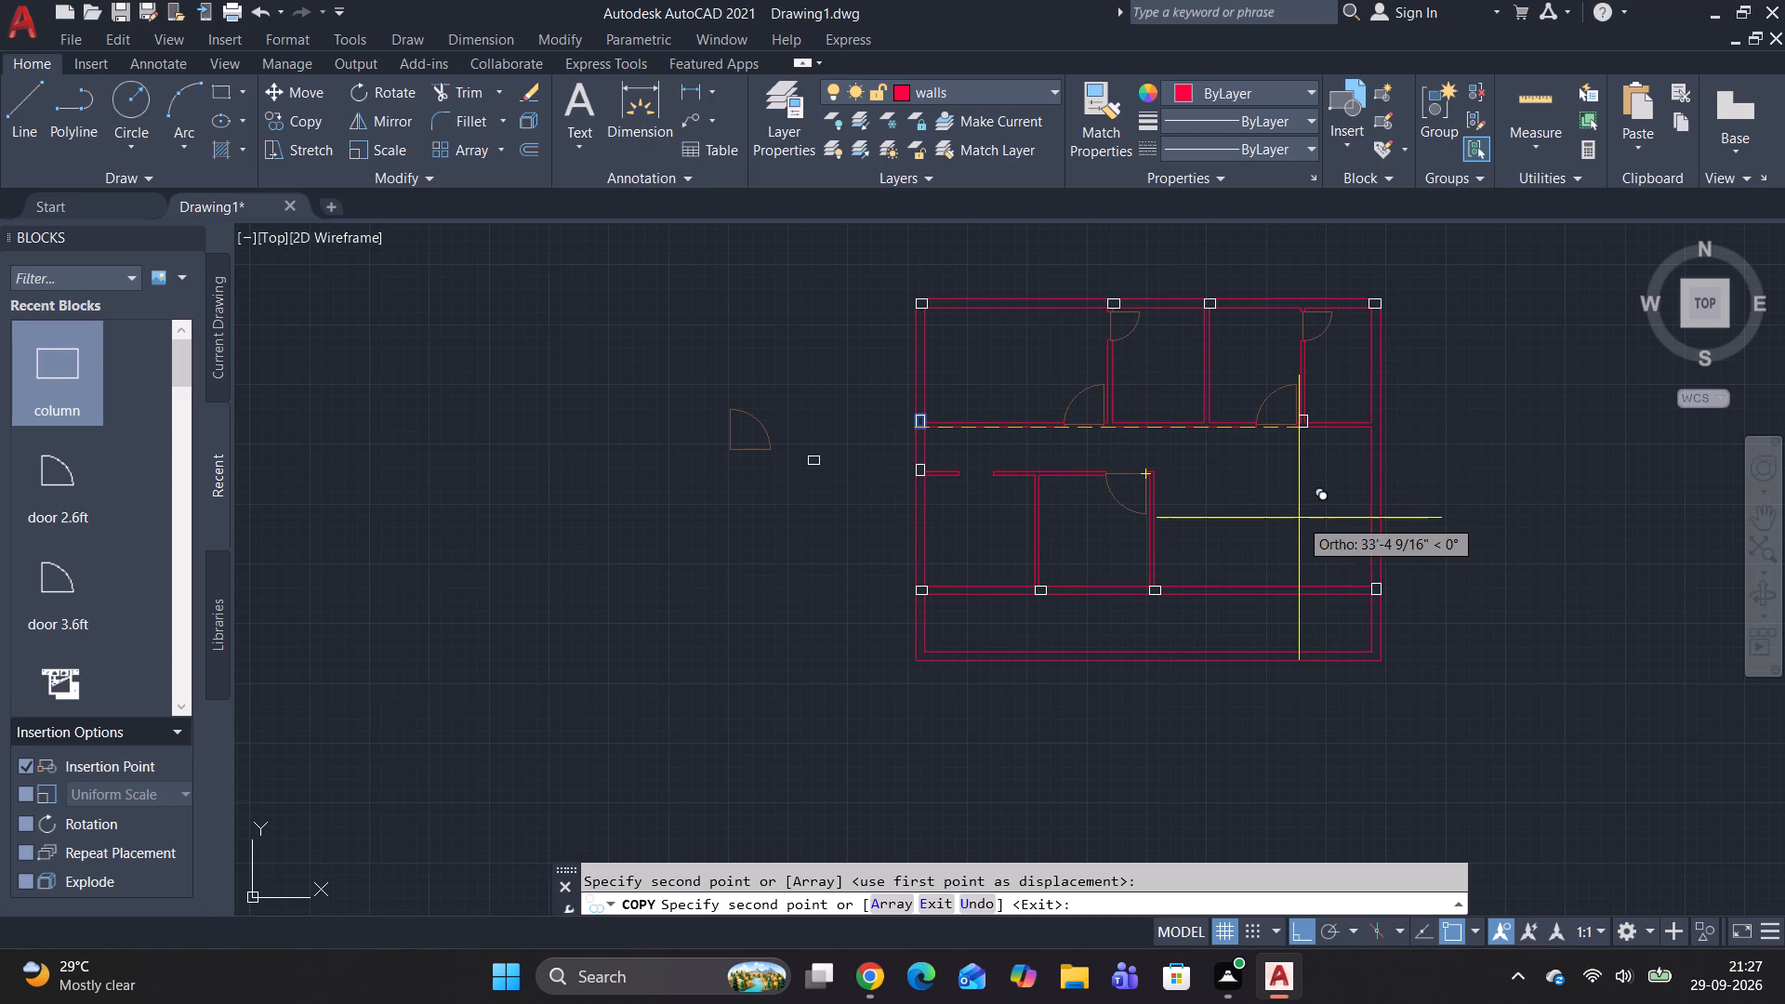
key(Escape)
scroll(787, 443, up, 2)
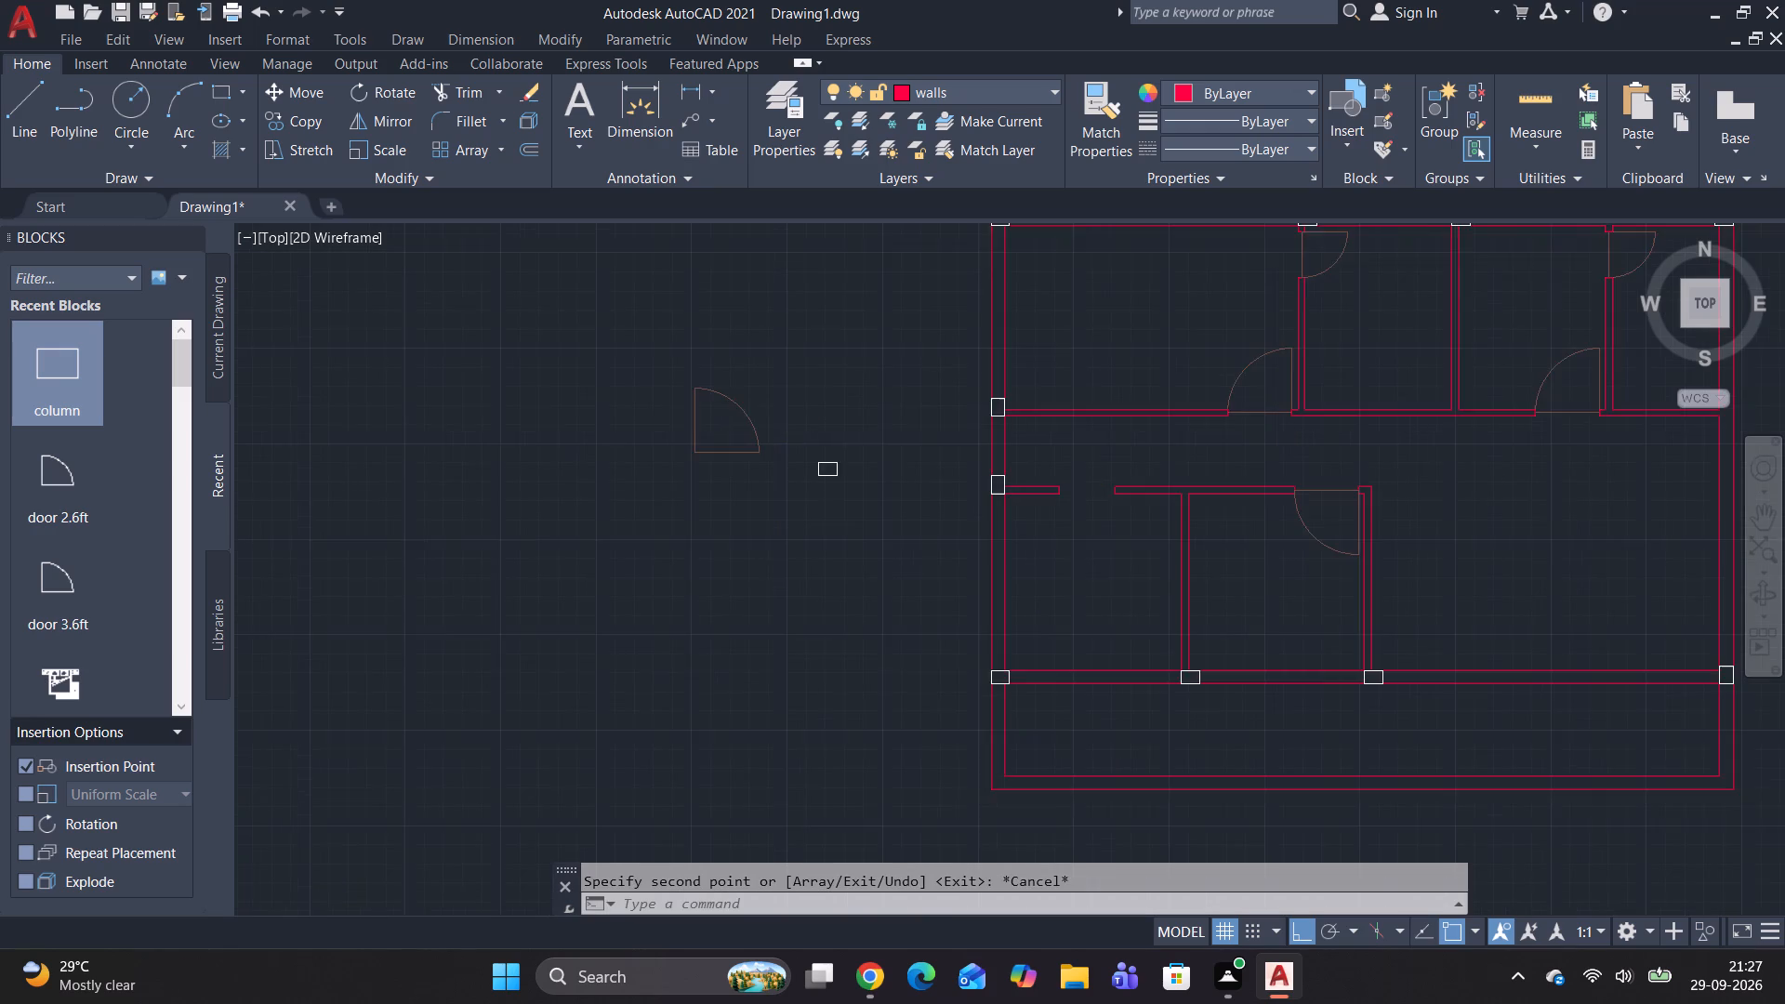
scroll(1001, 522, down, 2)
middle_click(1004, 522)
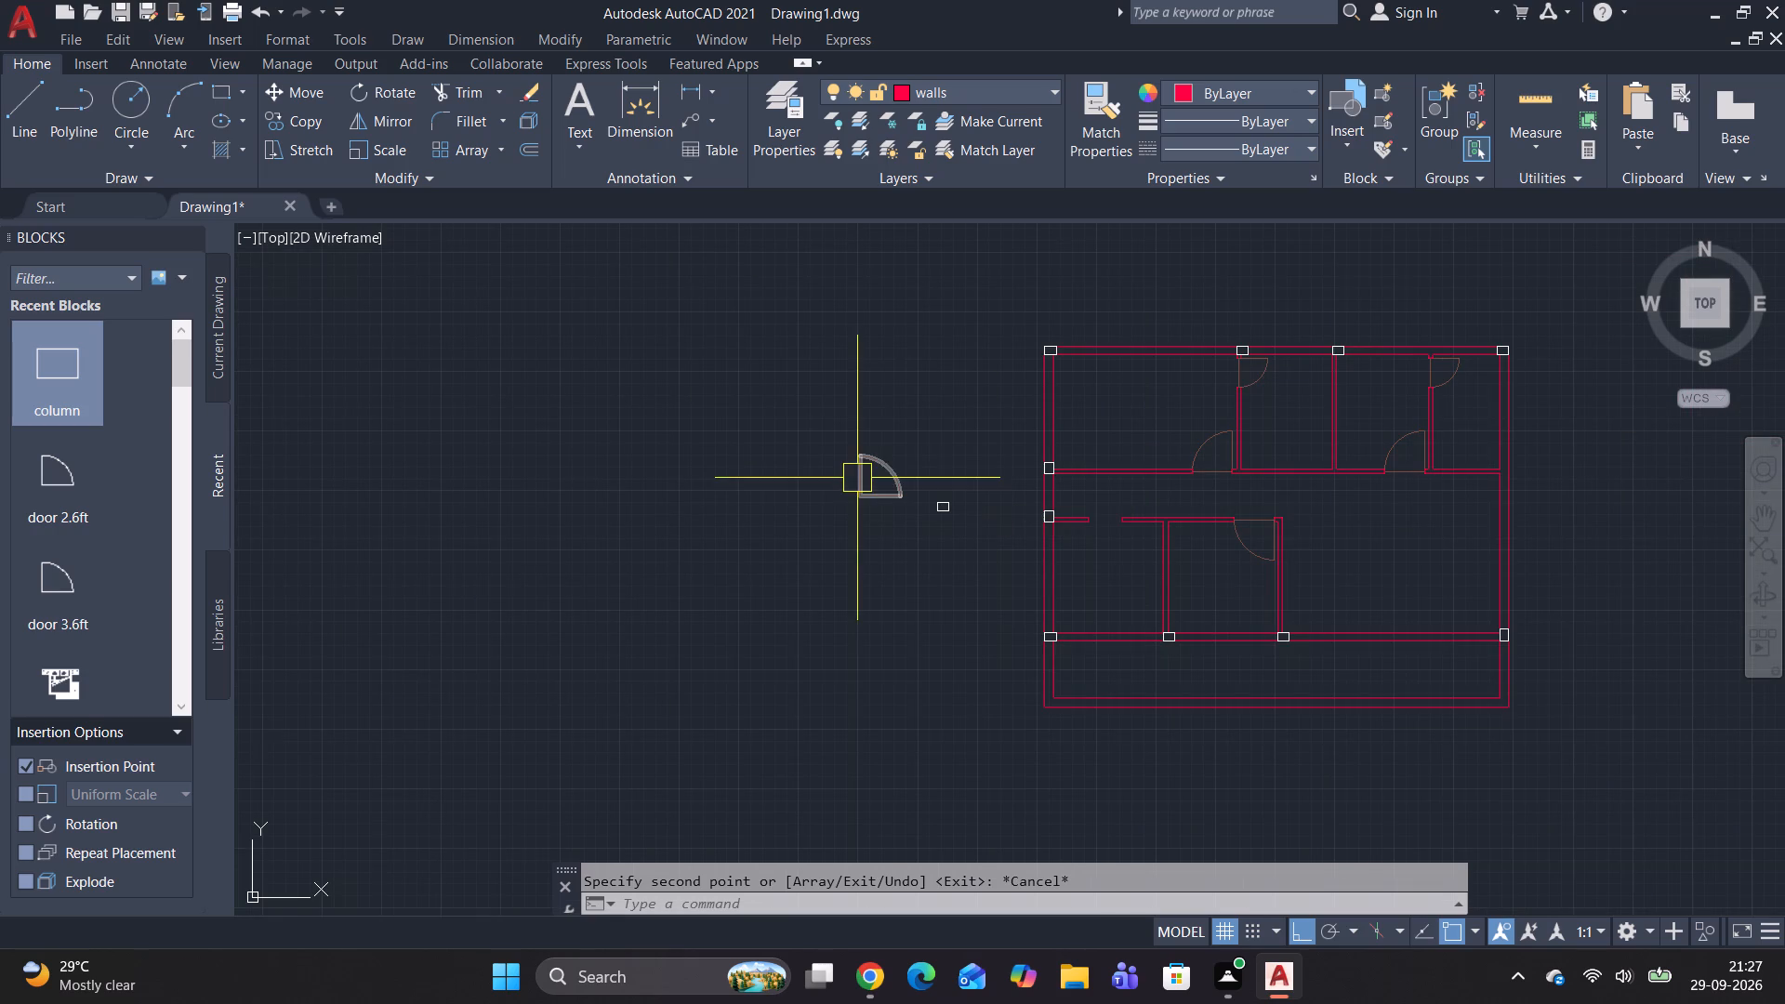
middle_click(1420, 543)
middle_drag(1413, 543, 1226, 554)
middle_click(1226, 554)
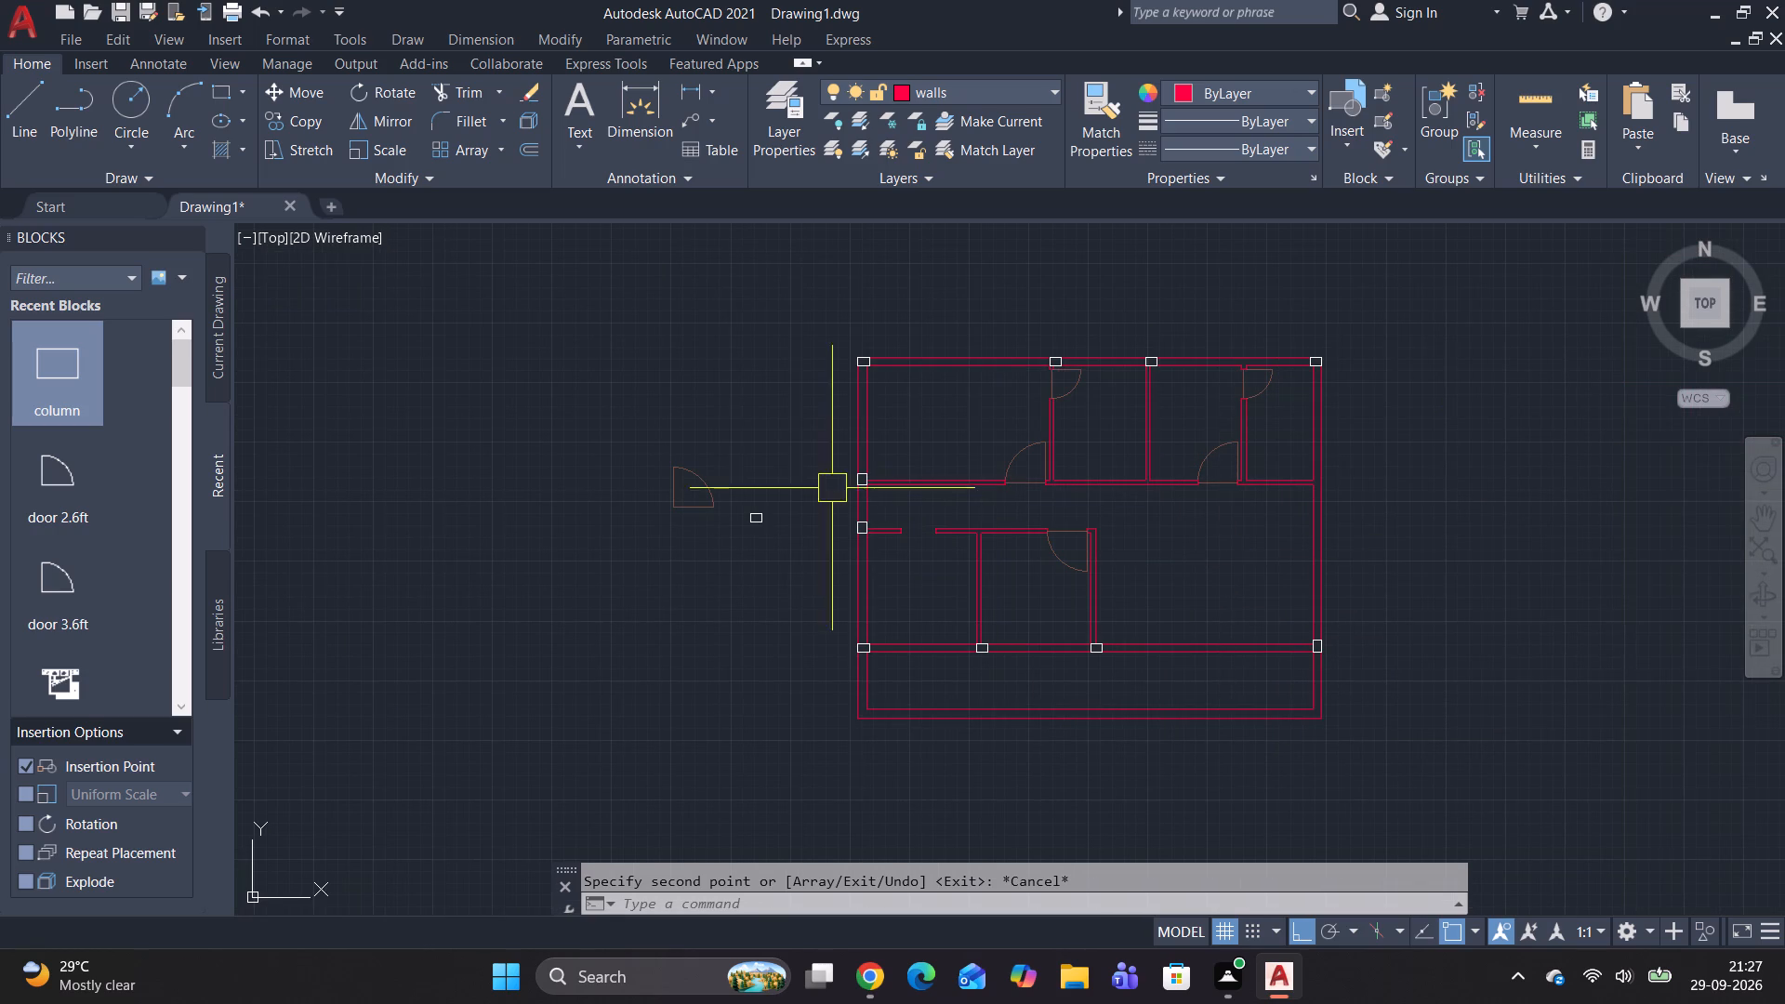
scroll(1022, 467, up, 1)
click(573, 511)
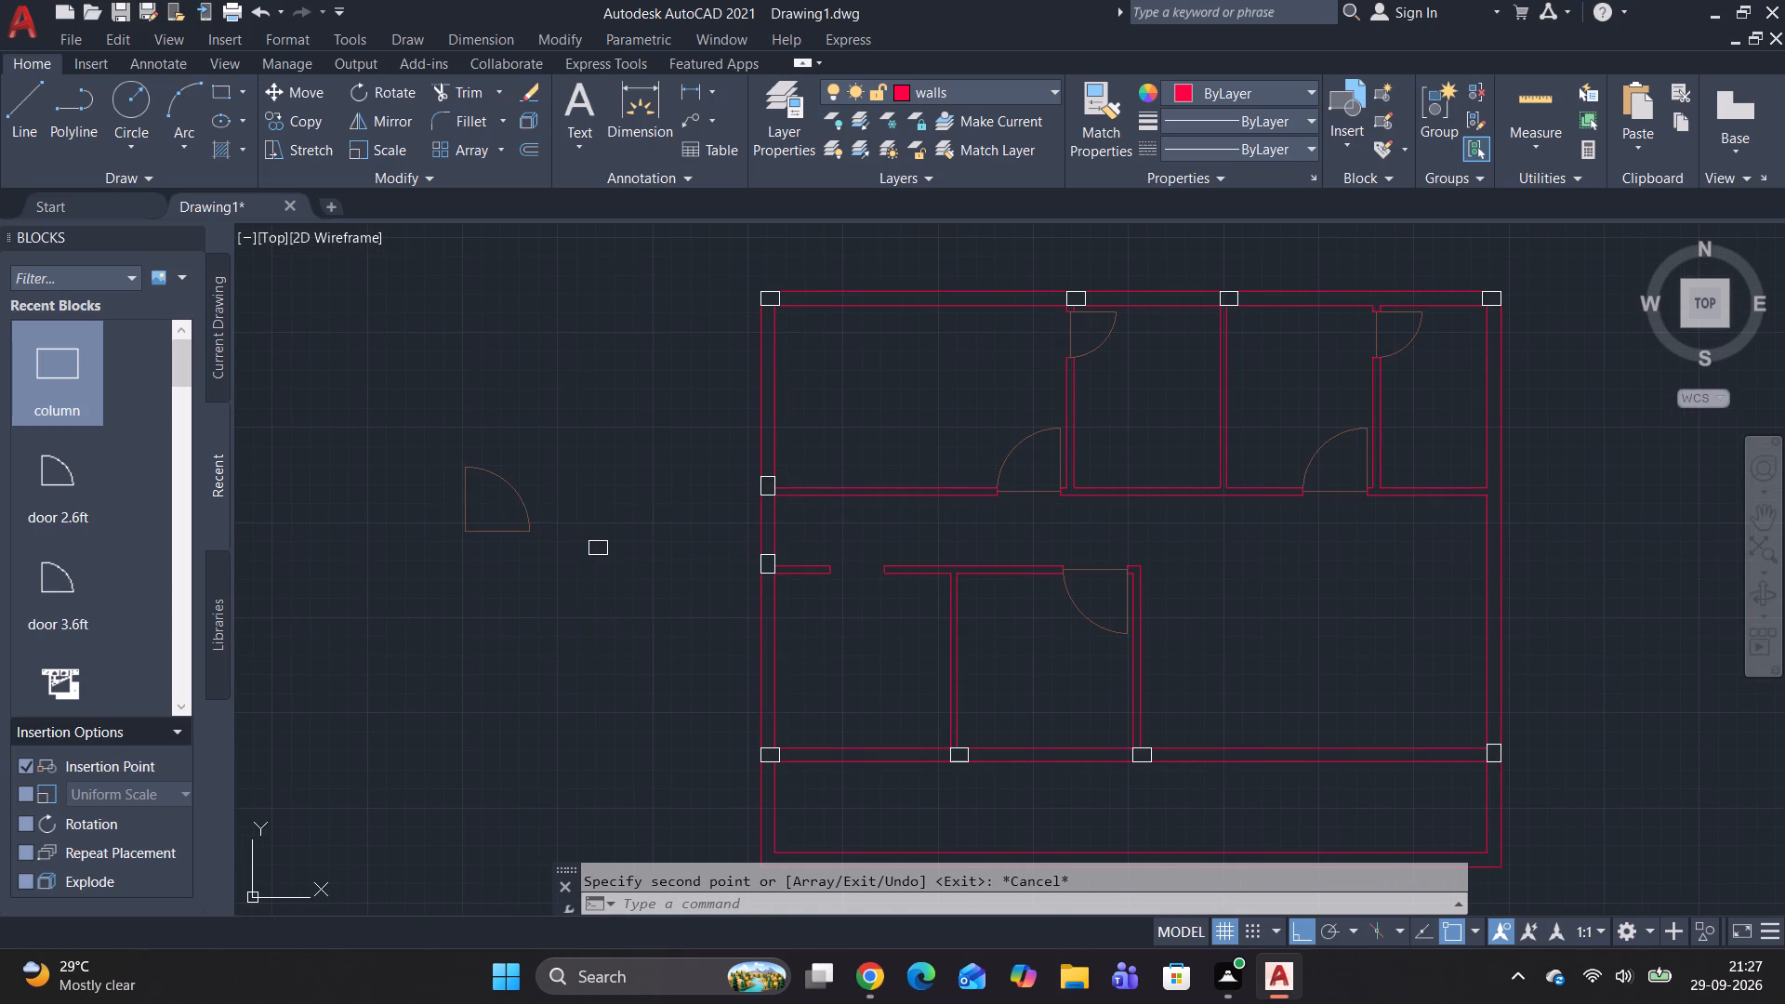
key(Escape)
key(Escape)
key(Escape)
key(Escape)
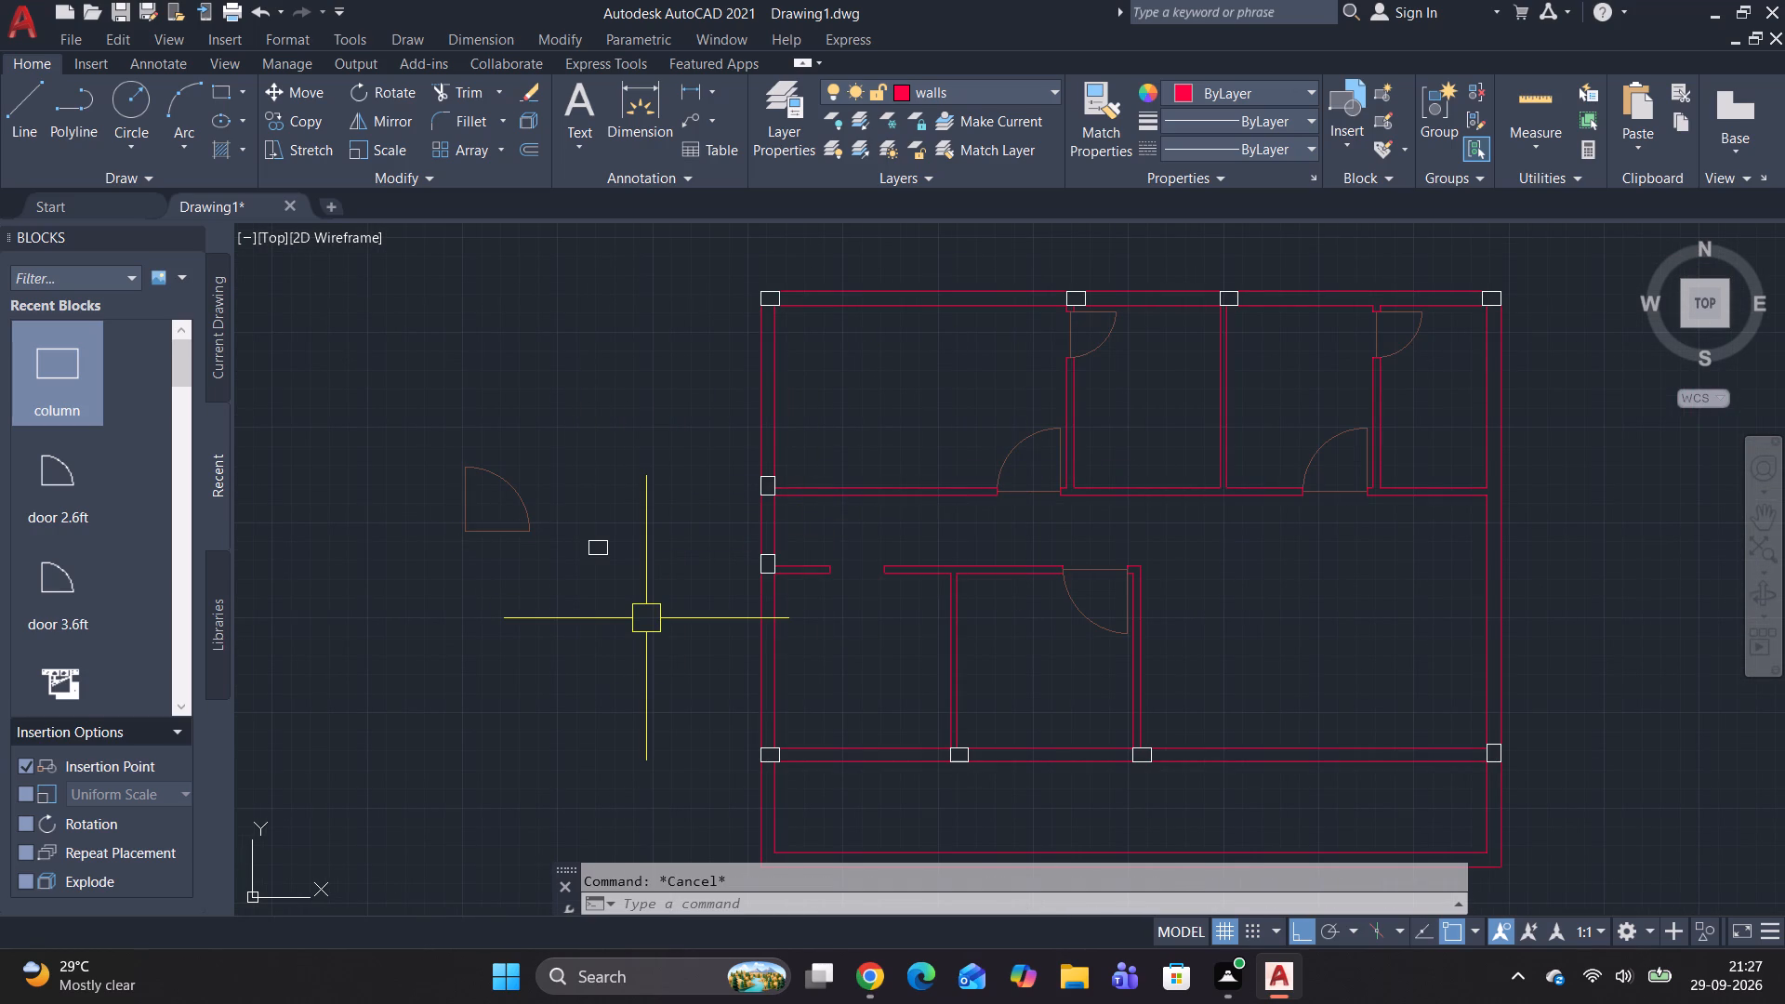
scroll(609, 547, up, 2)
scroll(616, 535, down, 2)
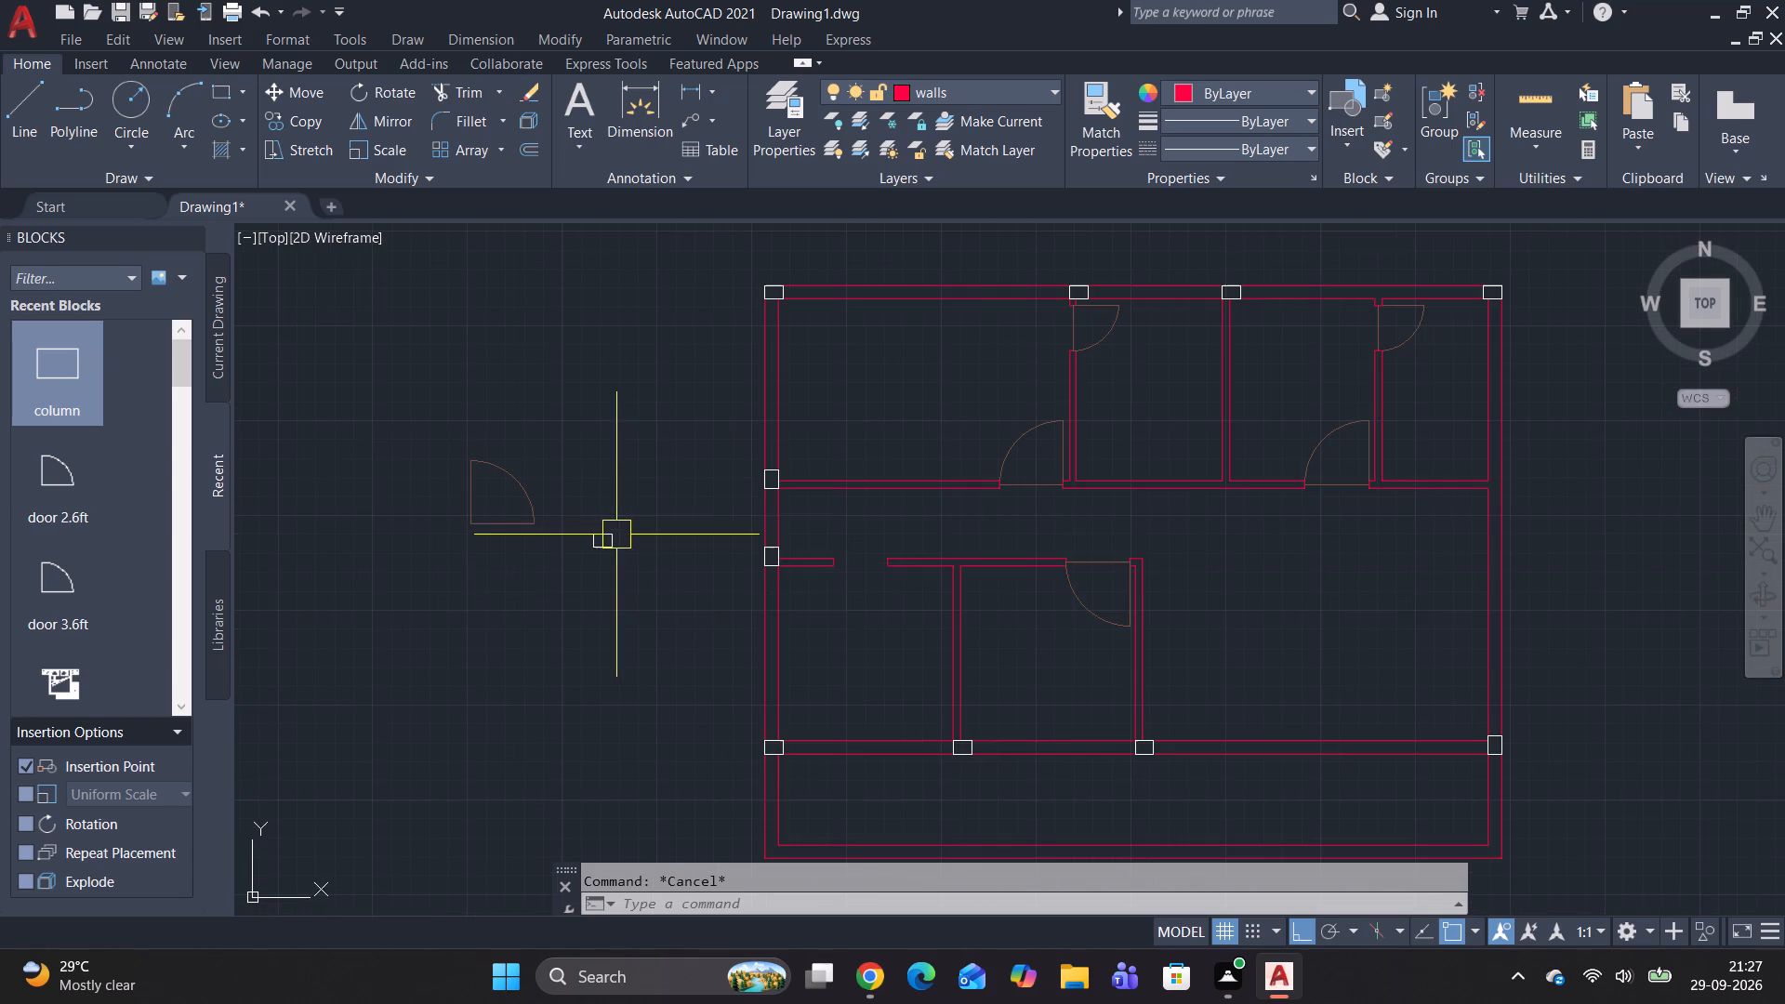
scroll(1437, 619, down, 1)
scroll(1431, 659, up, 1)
Hatch the column at the plan's upper-left corner with the AR-CONC pattern in white.
middle_drag(1431, 659, 1106, 583)
scroll(517, 444, up, 1)
middle_drag(517, 444, 670, 771)
scroll(550, 335, up, 2)
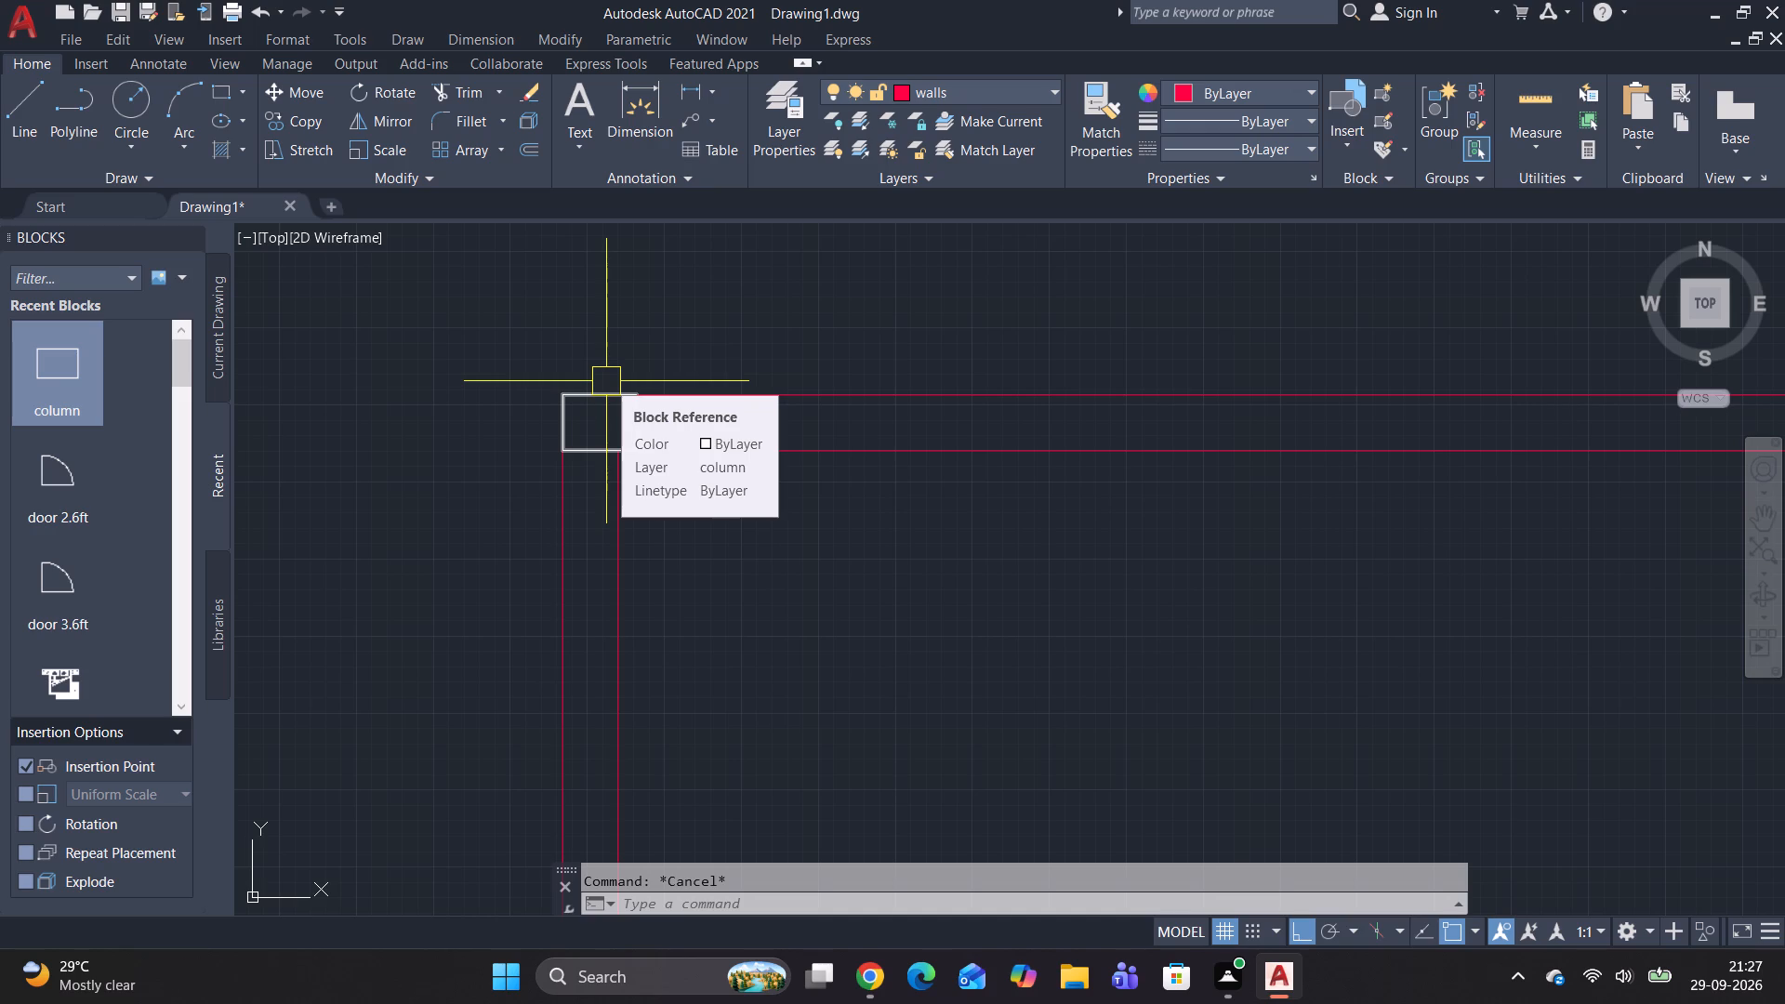
key(w)
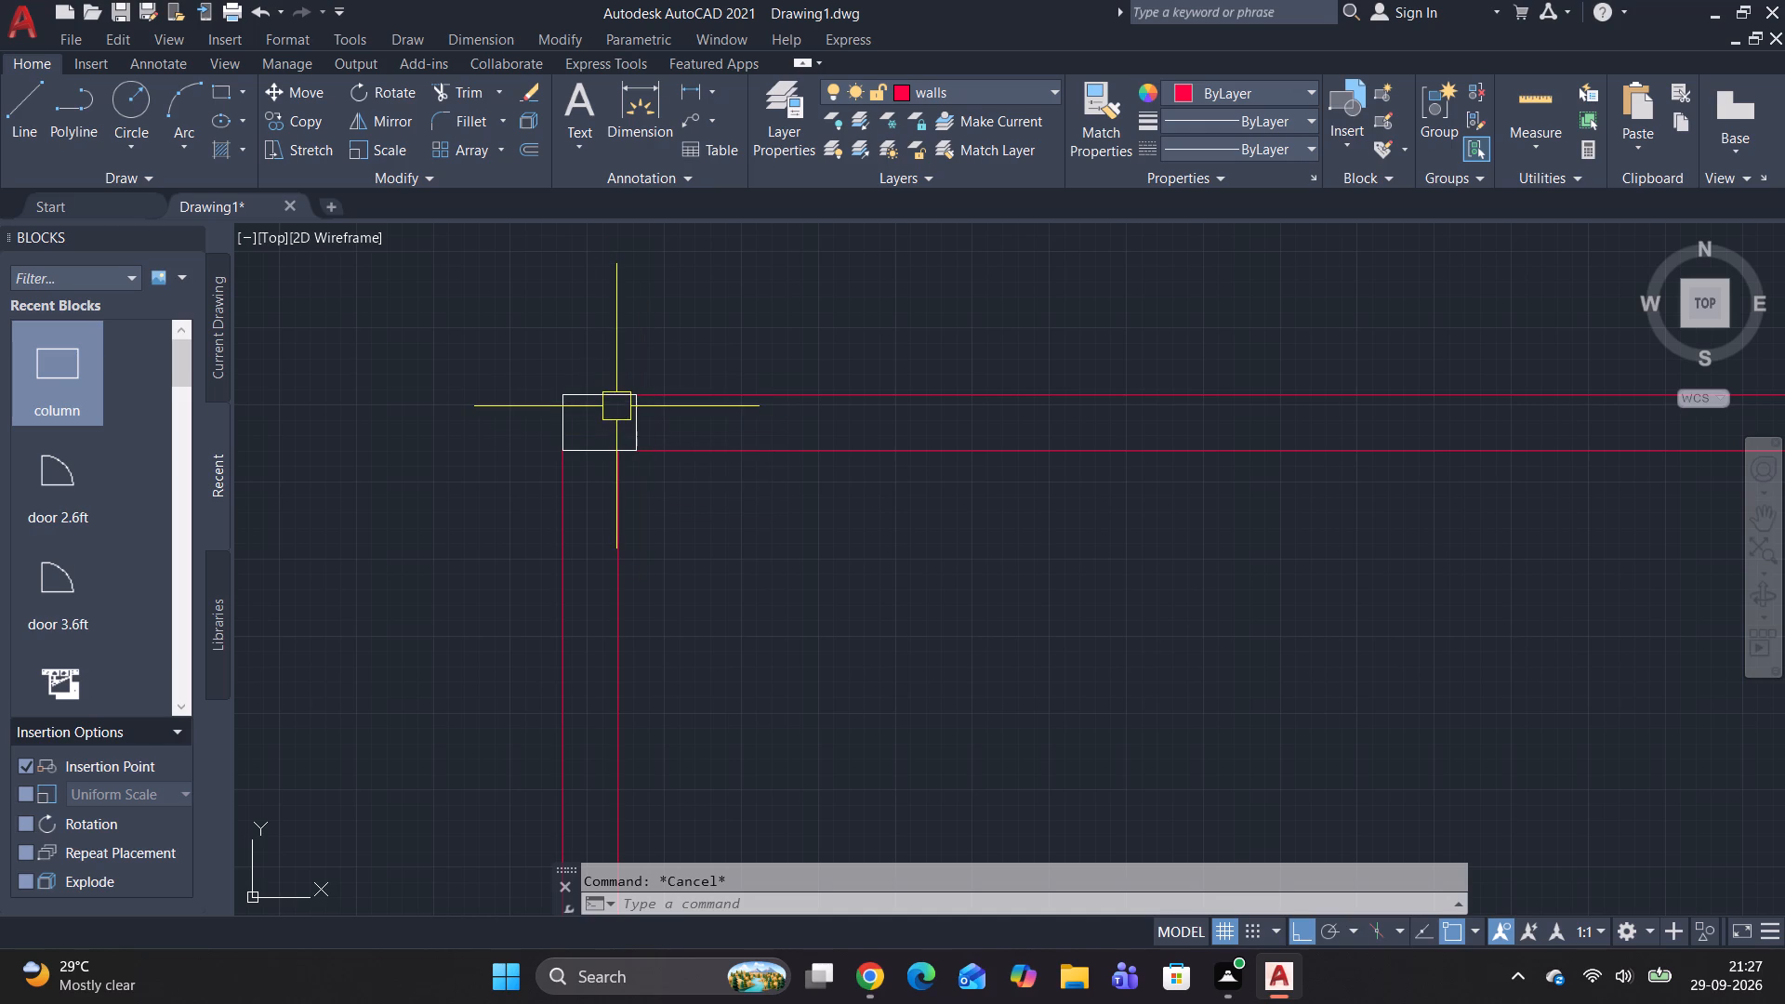
click(615, 443)
text(hatch)
key(space)
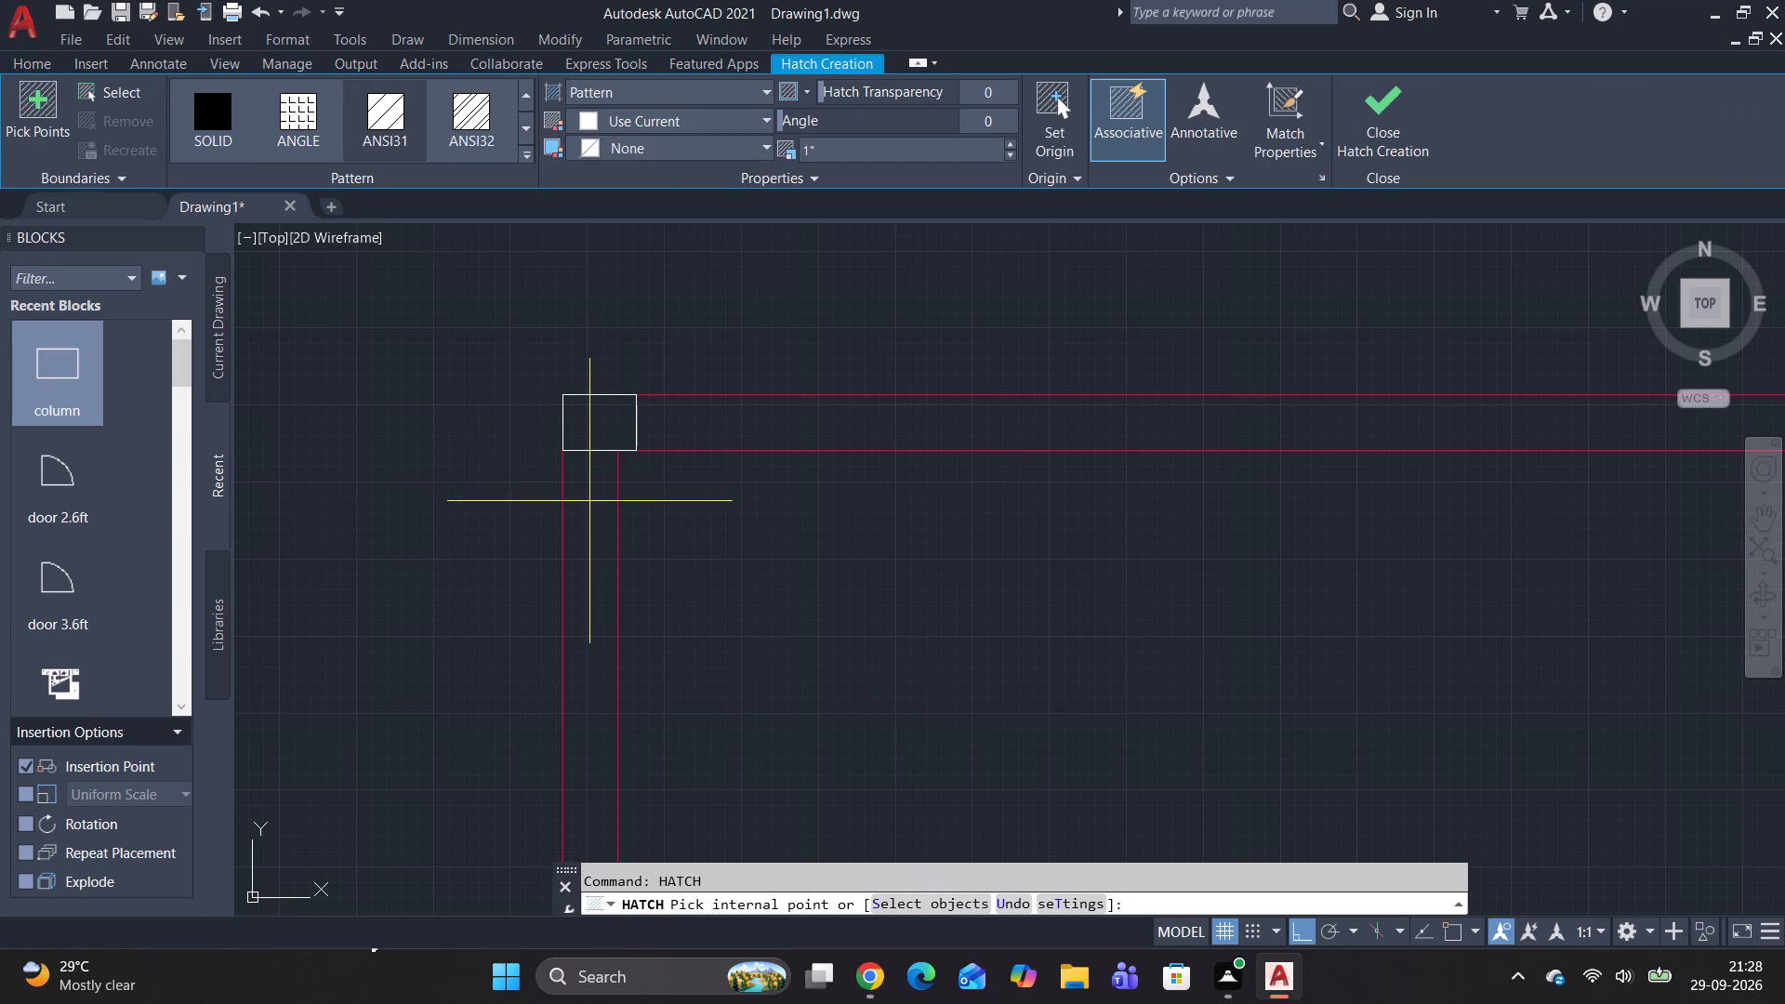
click(519, 152)
click(464, 360)
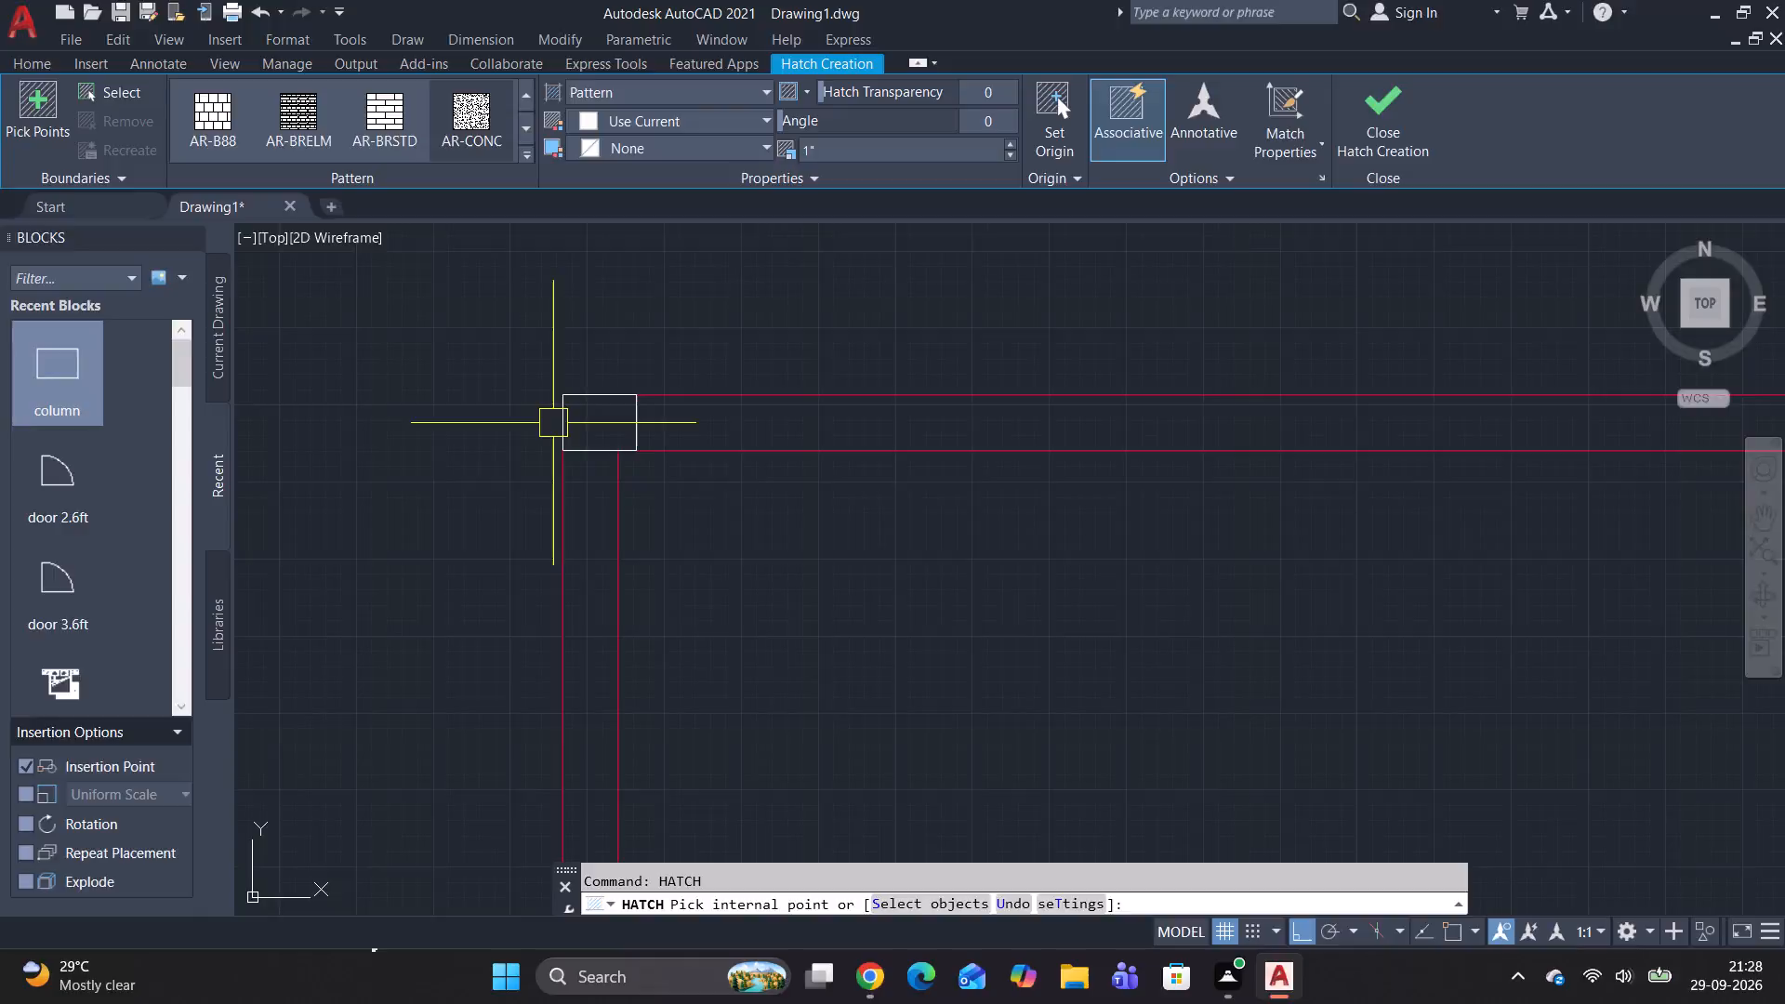
click(603, 422)
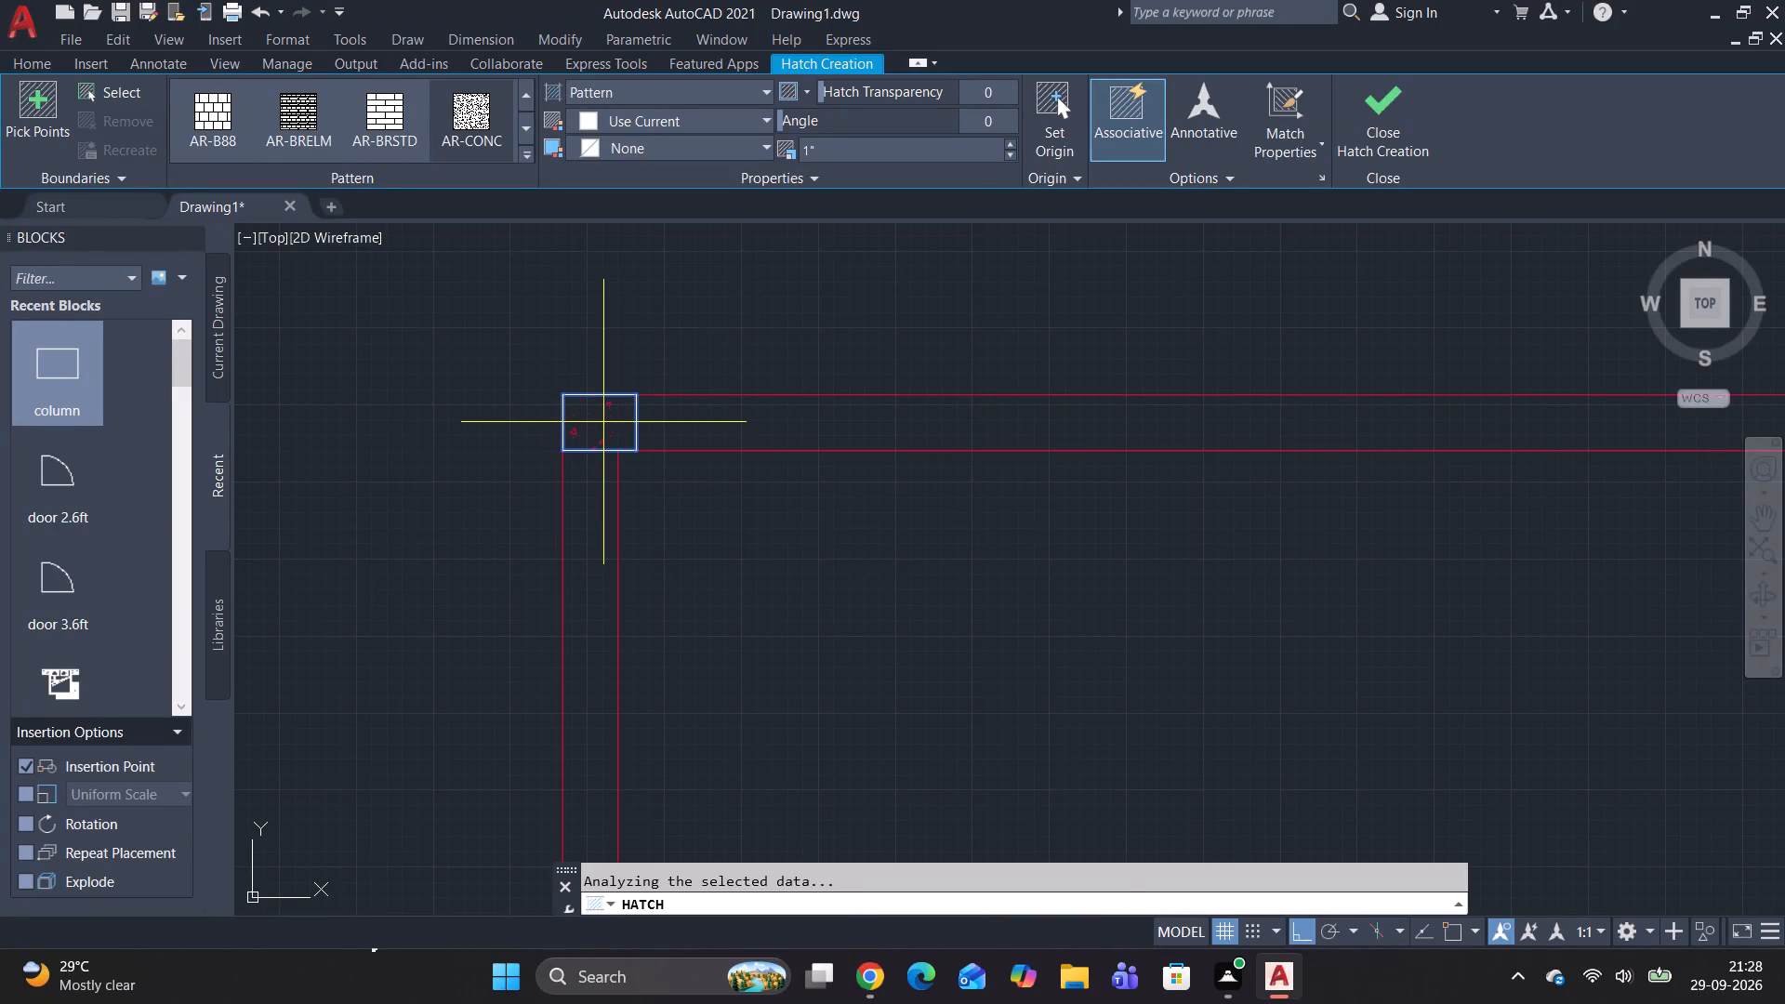
click(768, 121)
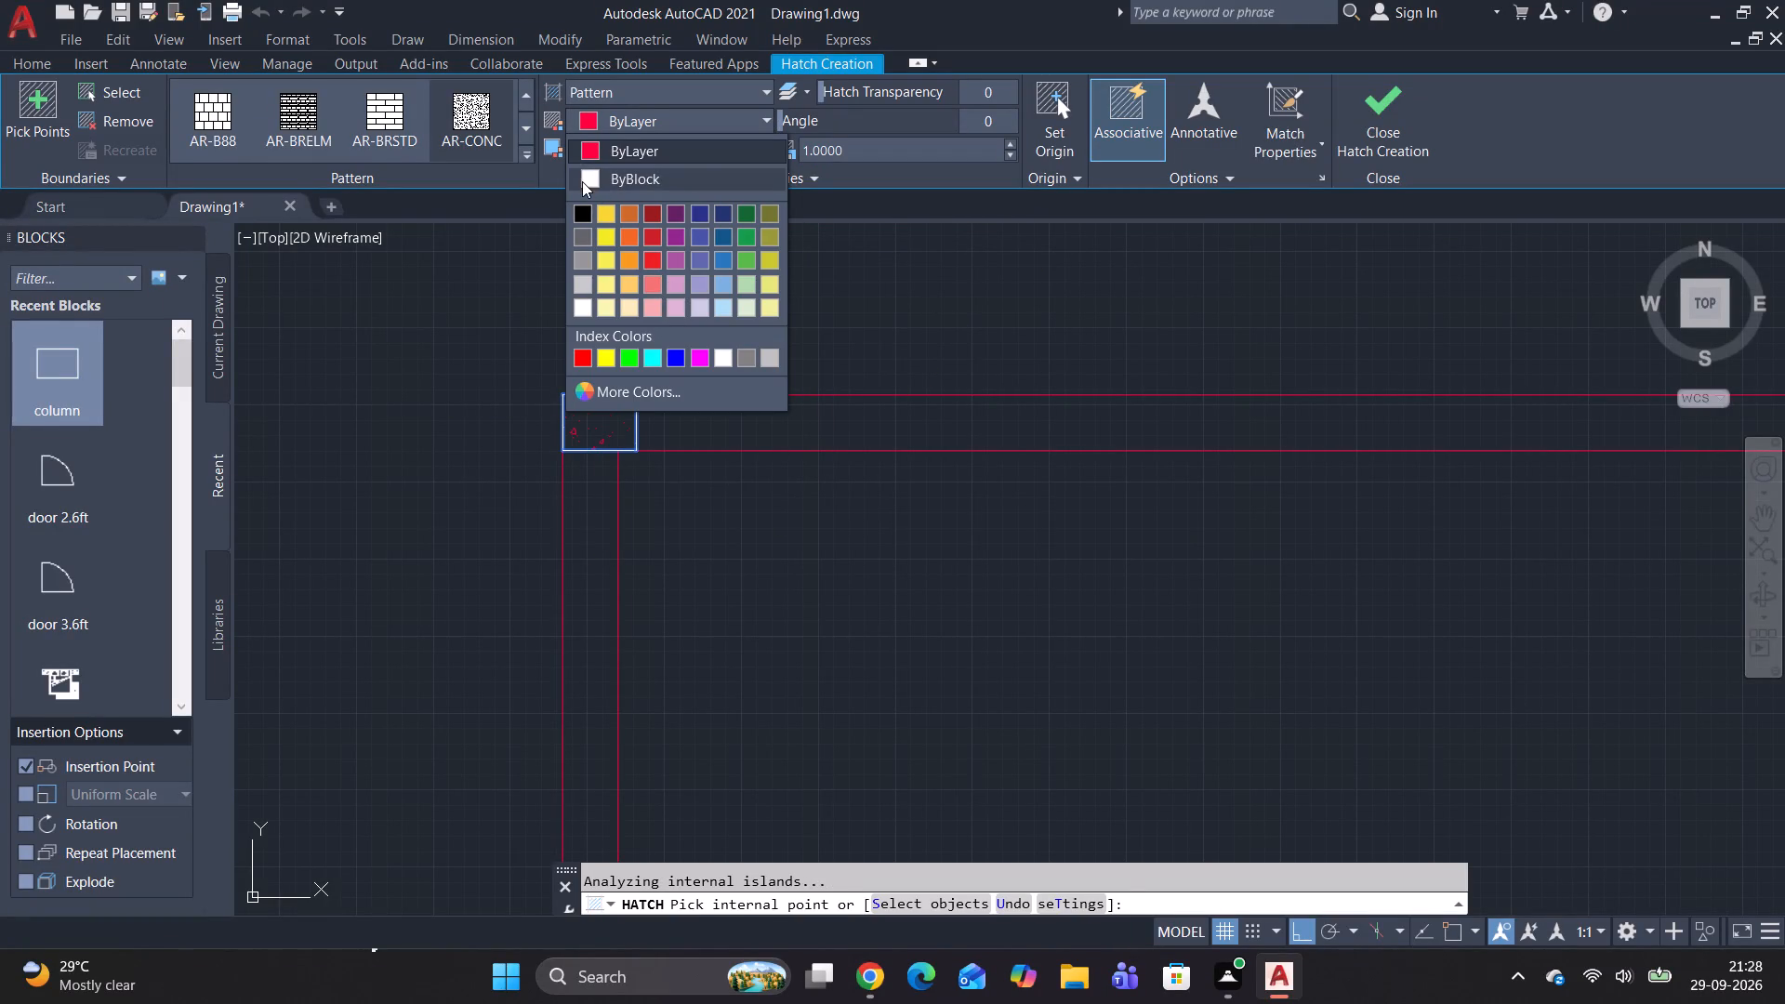
click(717, 359)
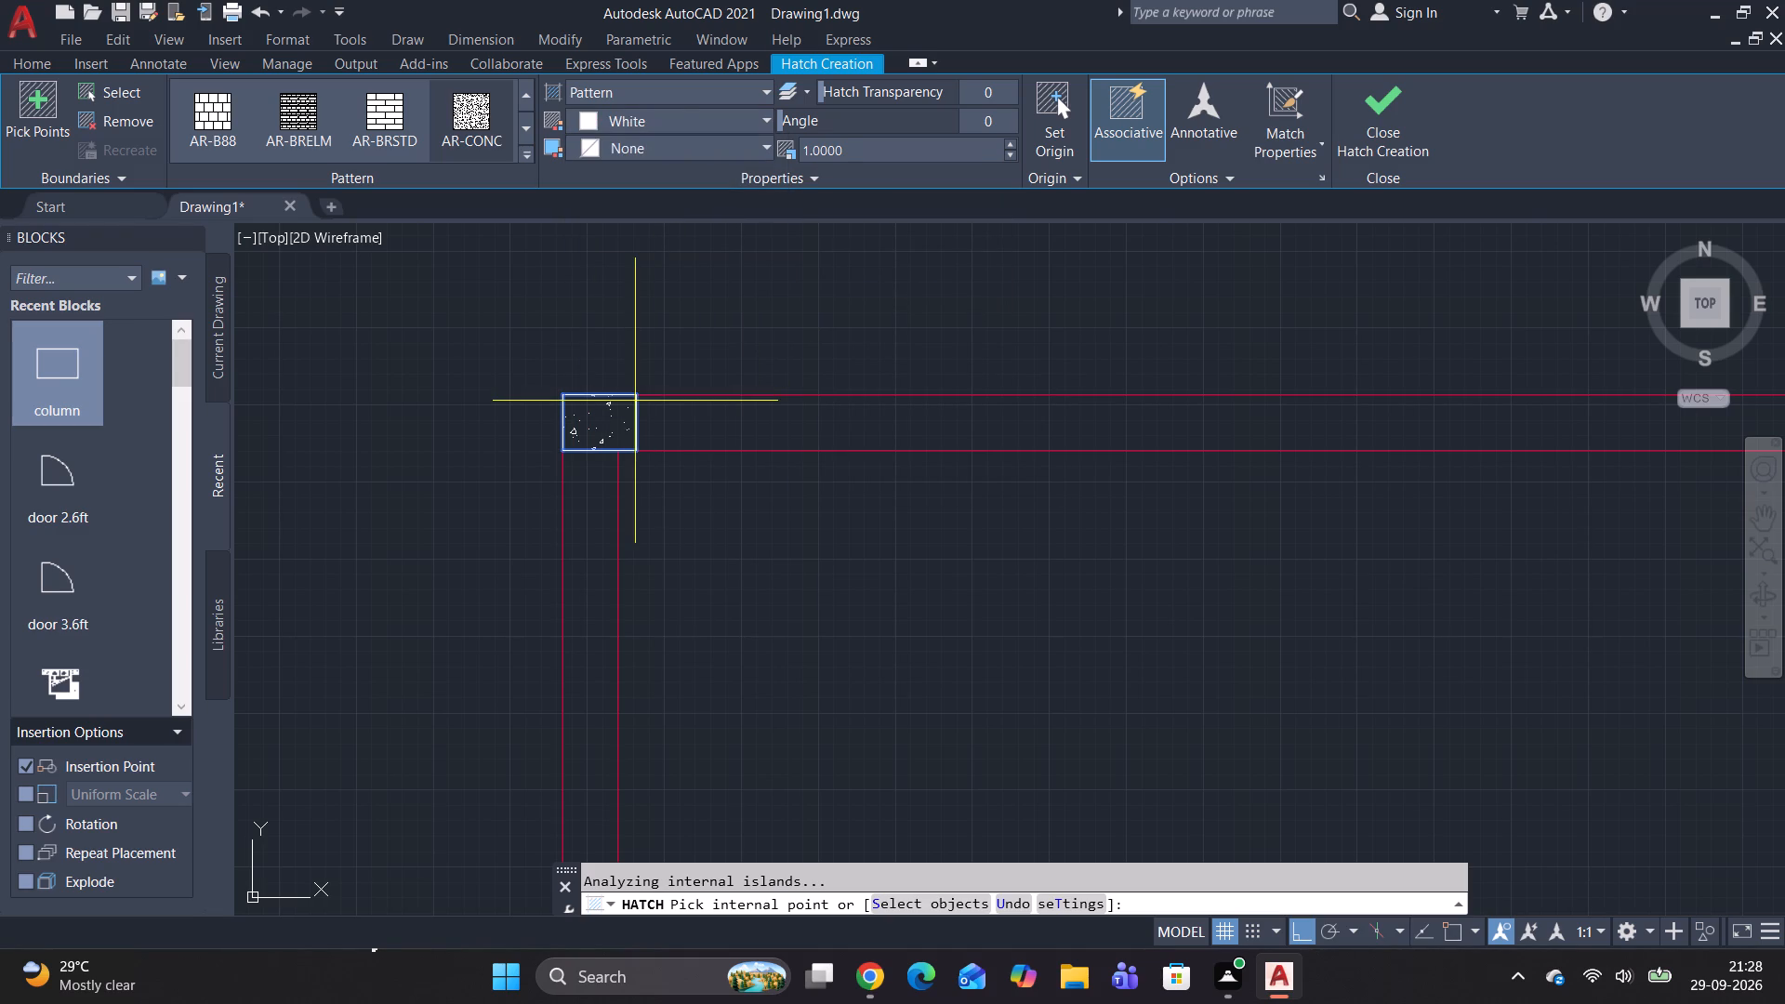
Set the column hatch's pattern scale to 0.69.
triple_click(1012, 139)
click(1012, 139)
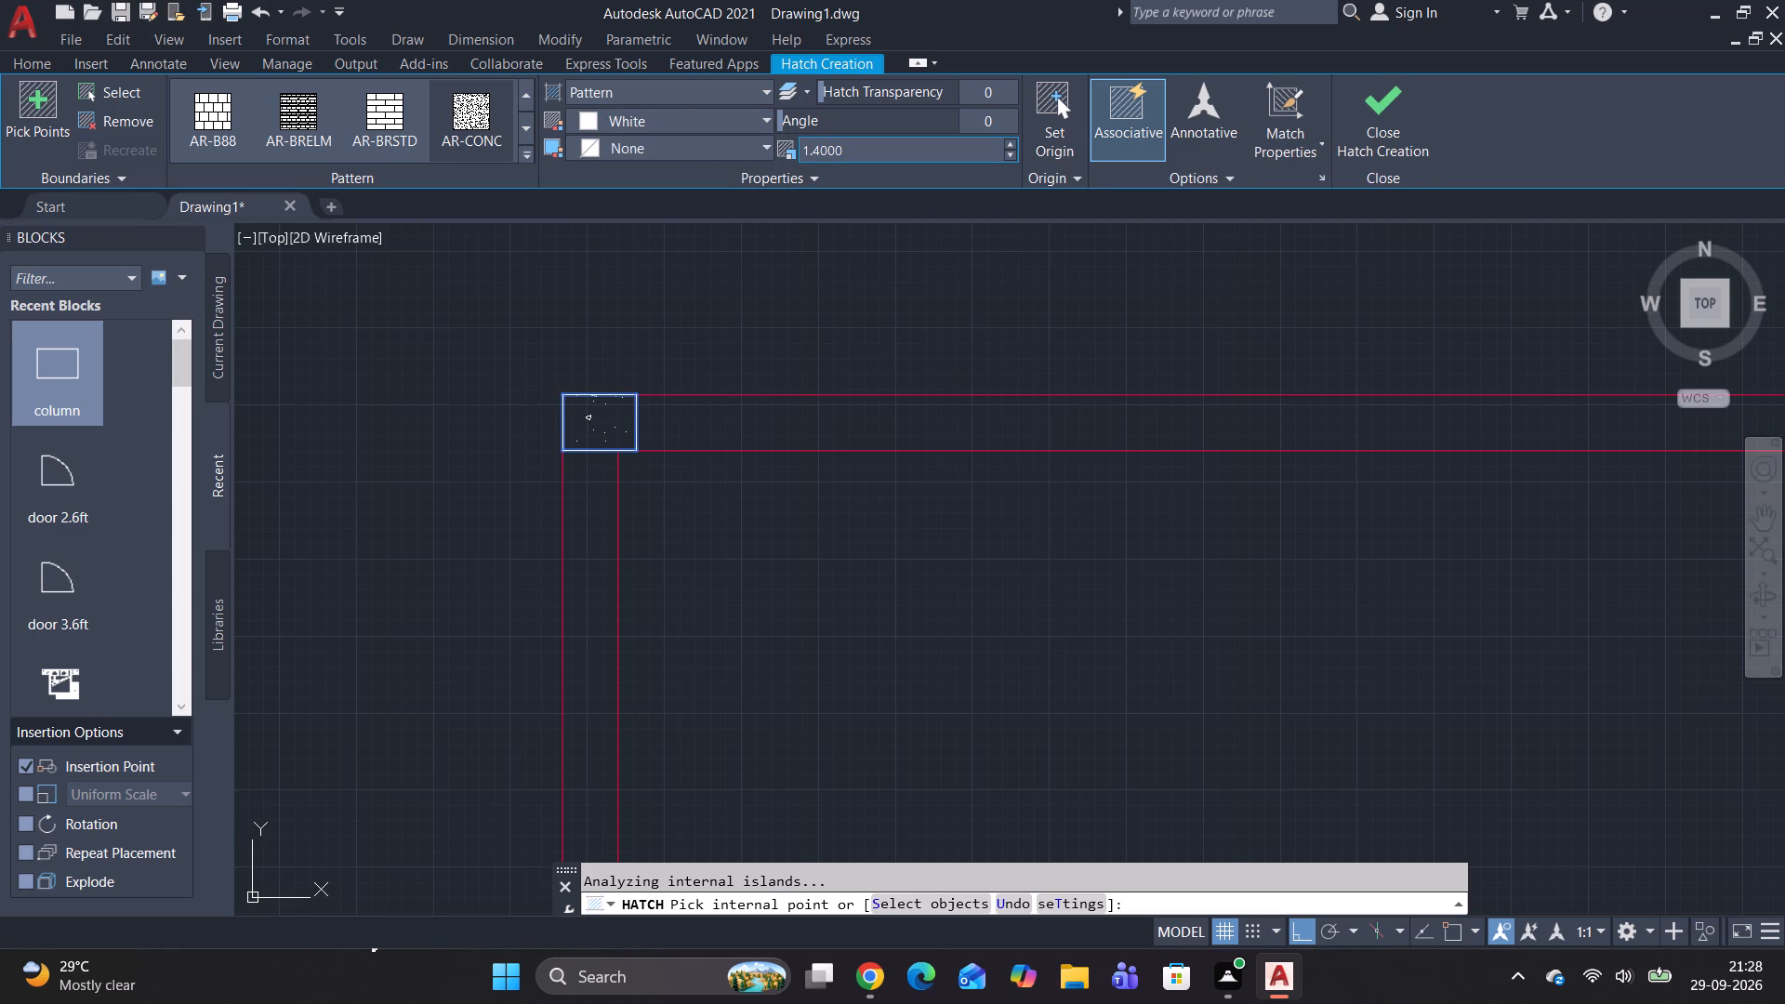
click(1009, 151)
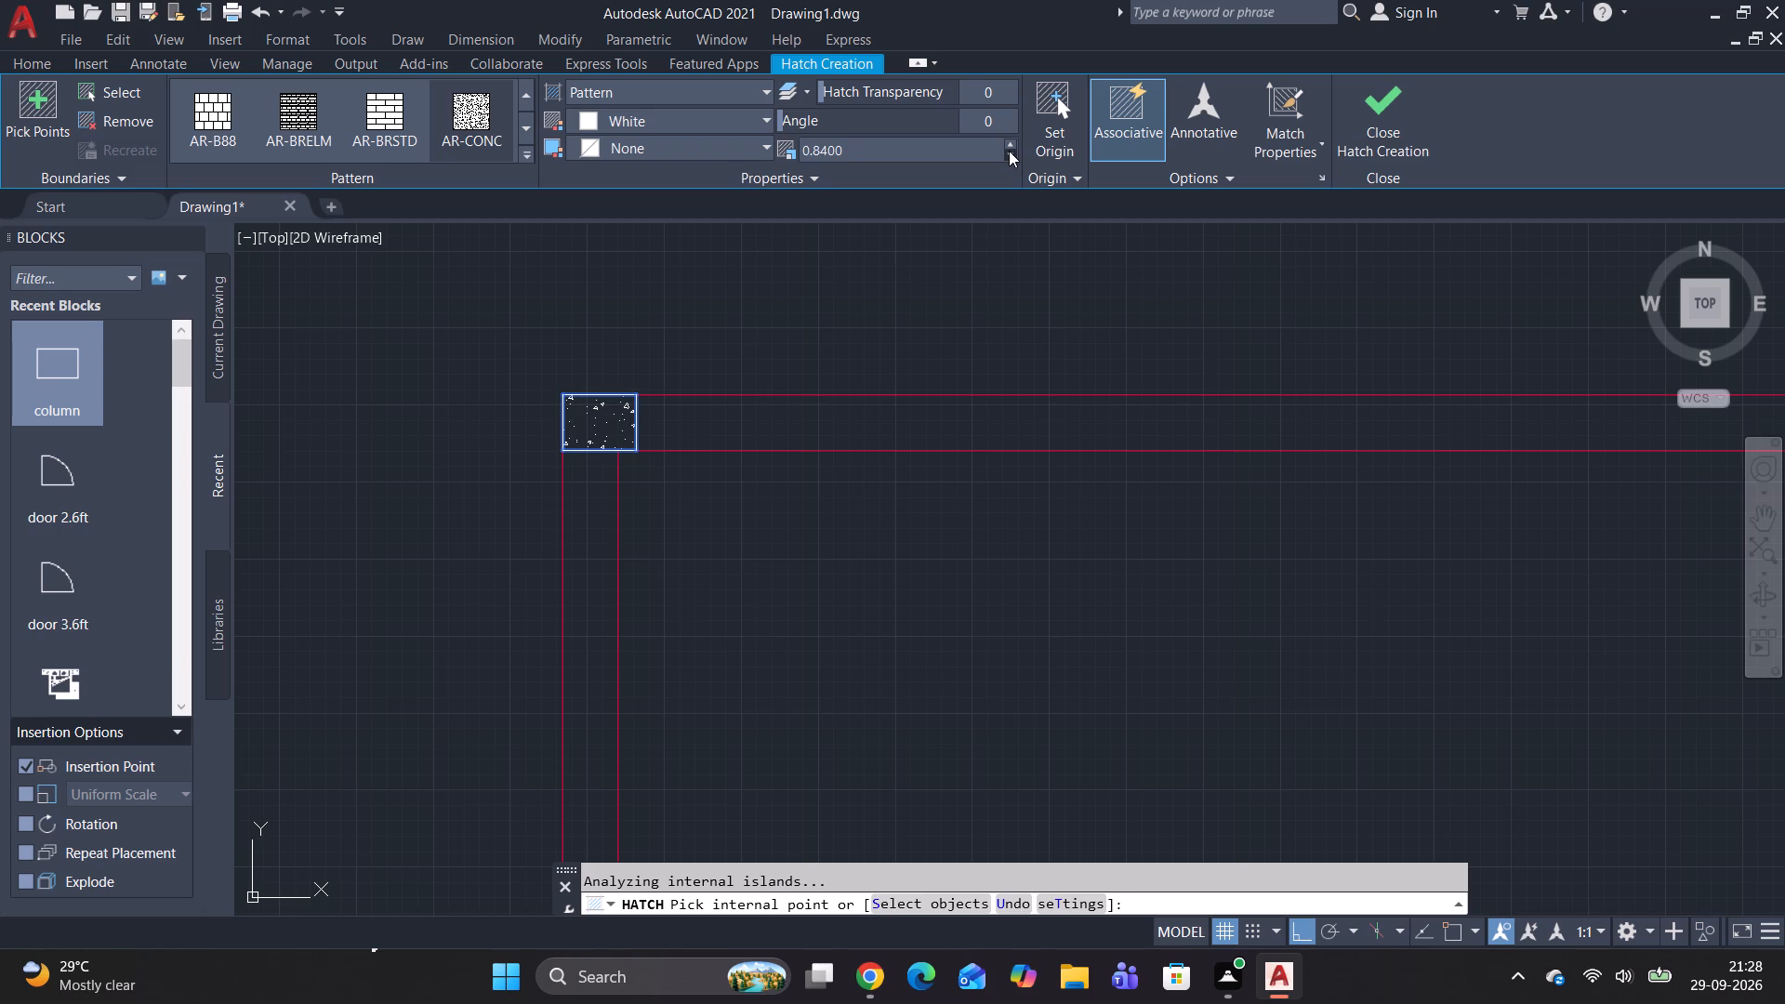
click(1009, 151)
triple_click(1009, 151)
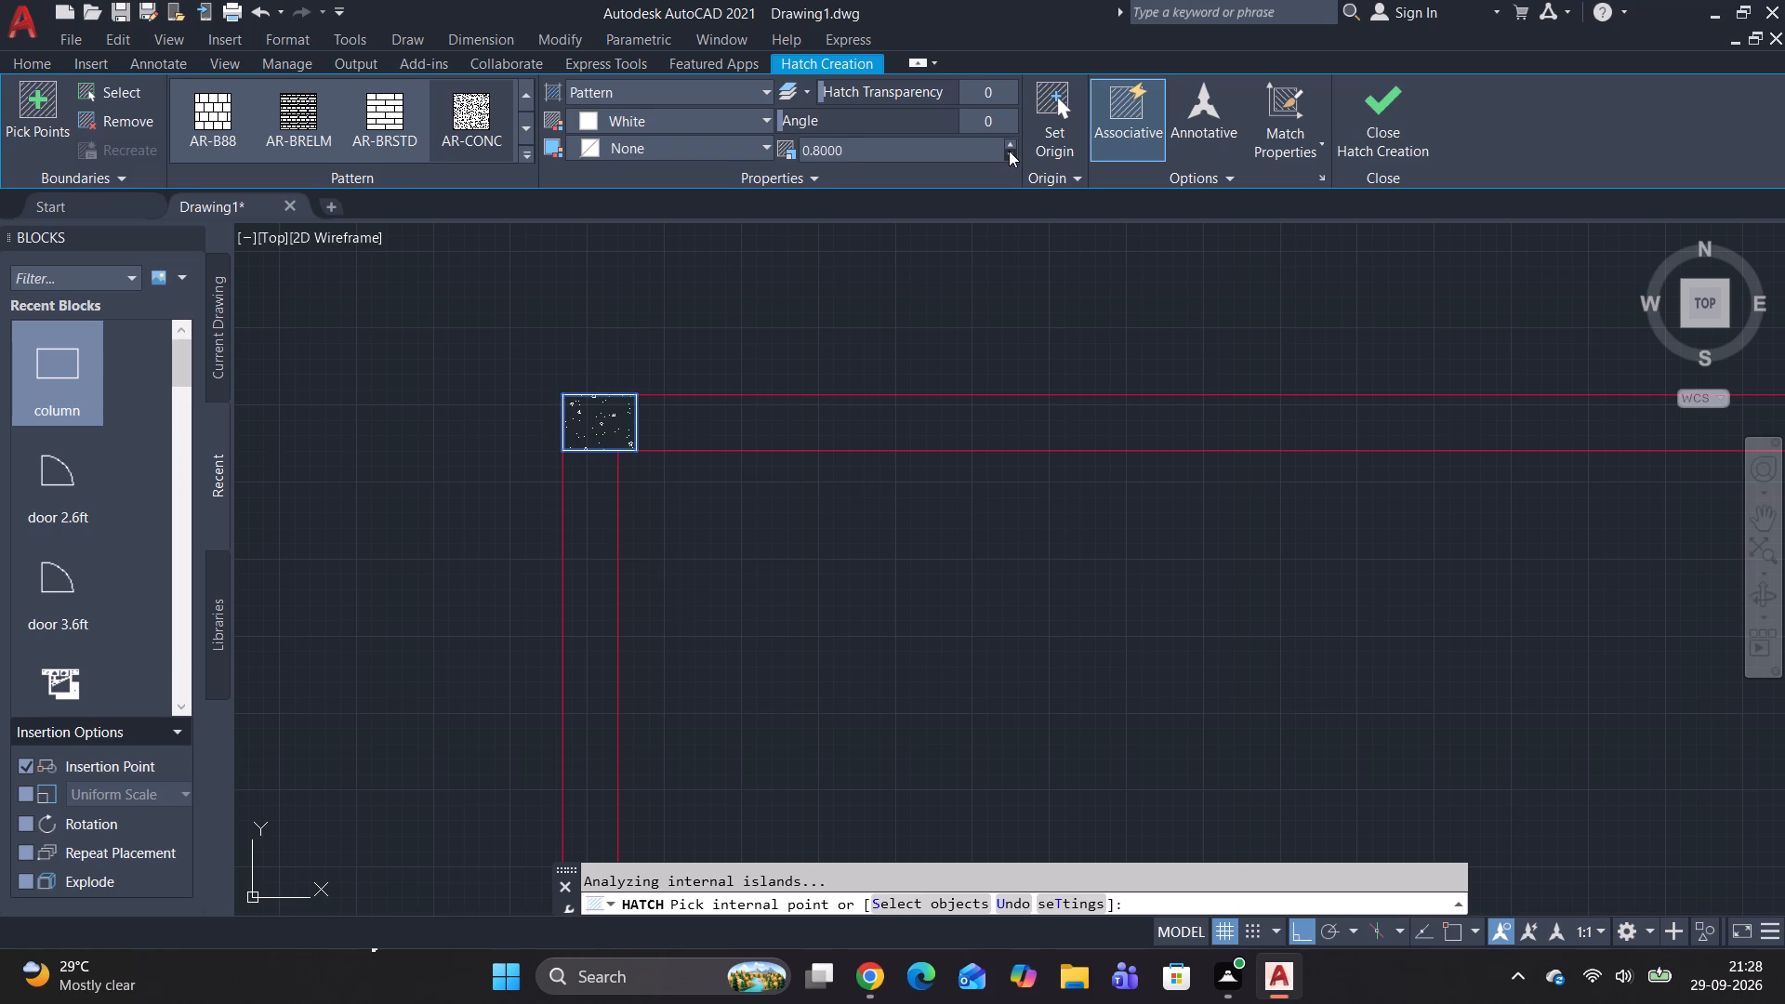
triple_click(1009, 151)
triple_click(1009, 151)
triple_click(1009, 151)
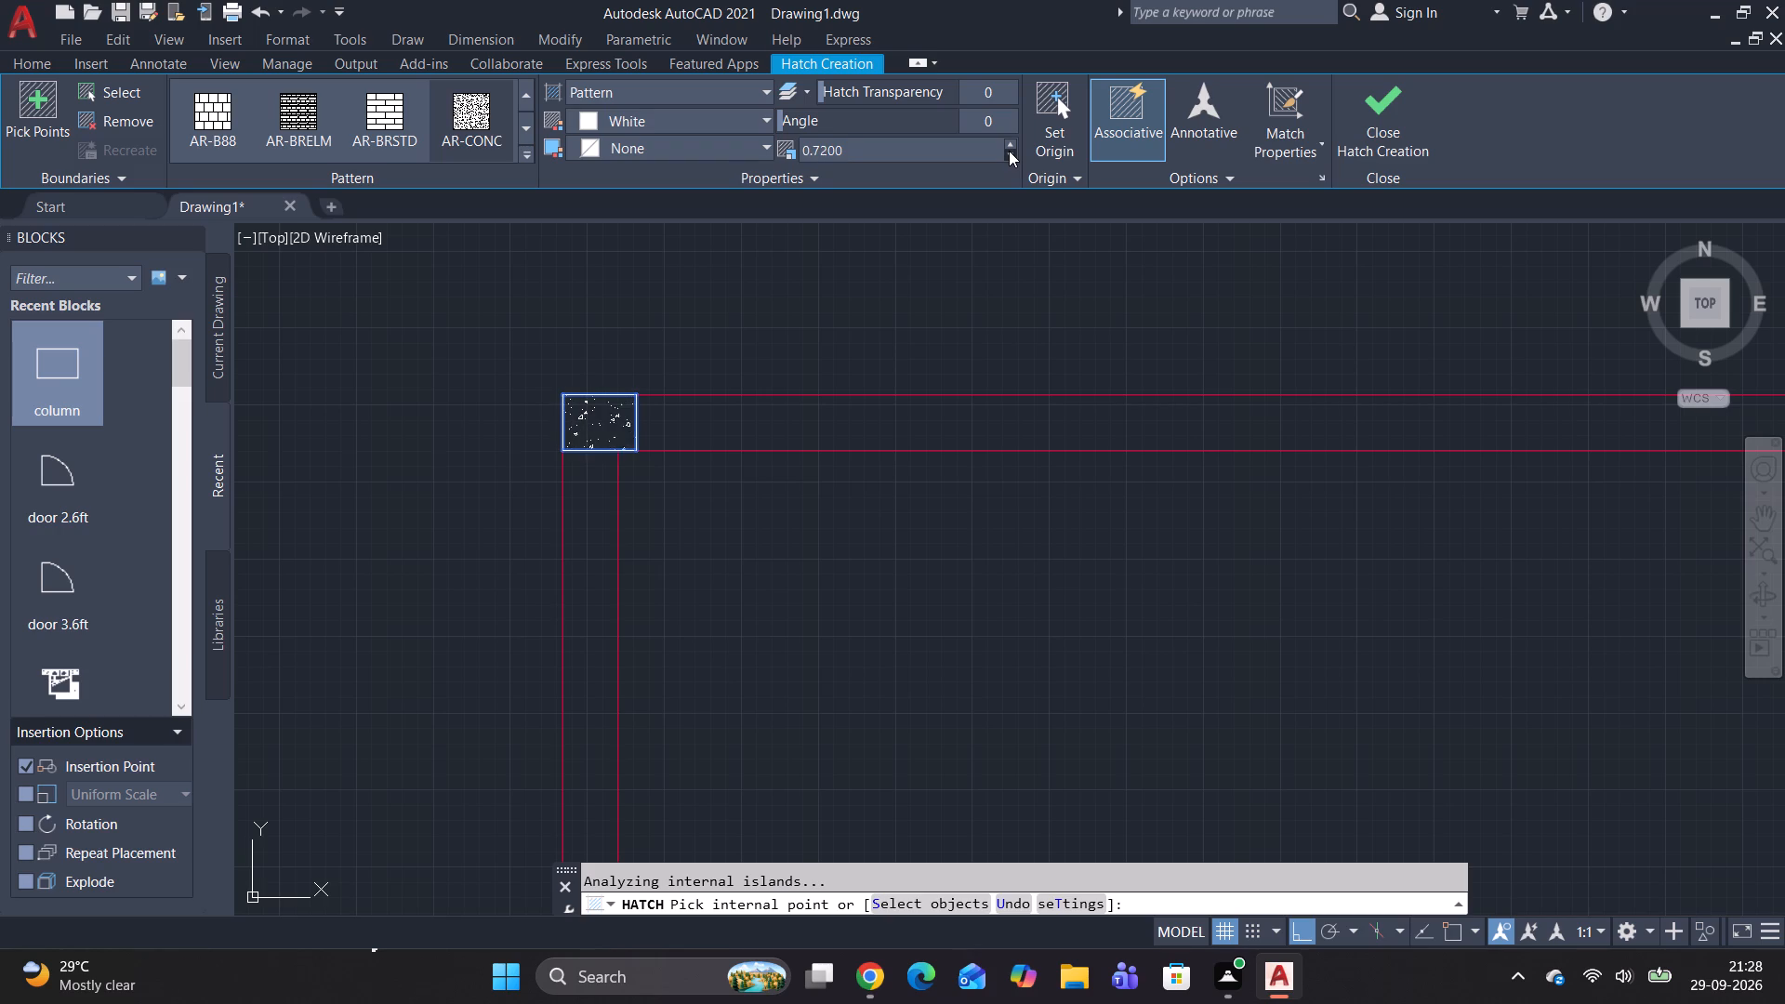
click(1009, 151)
click(1009, 151)
Add the other three columns along the top outer wall to the AR-CONC hatch.
scroll(738, 344, down, 2)
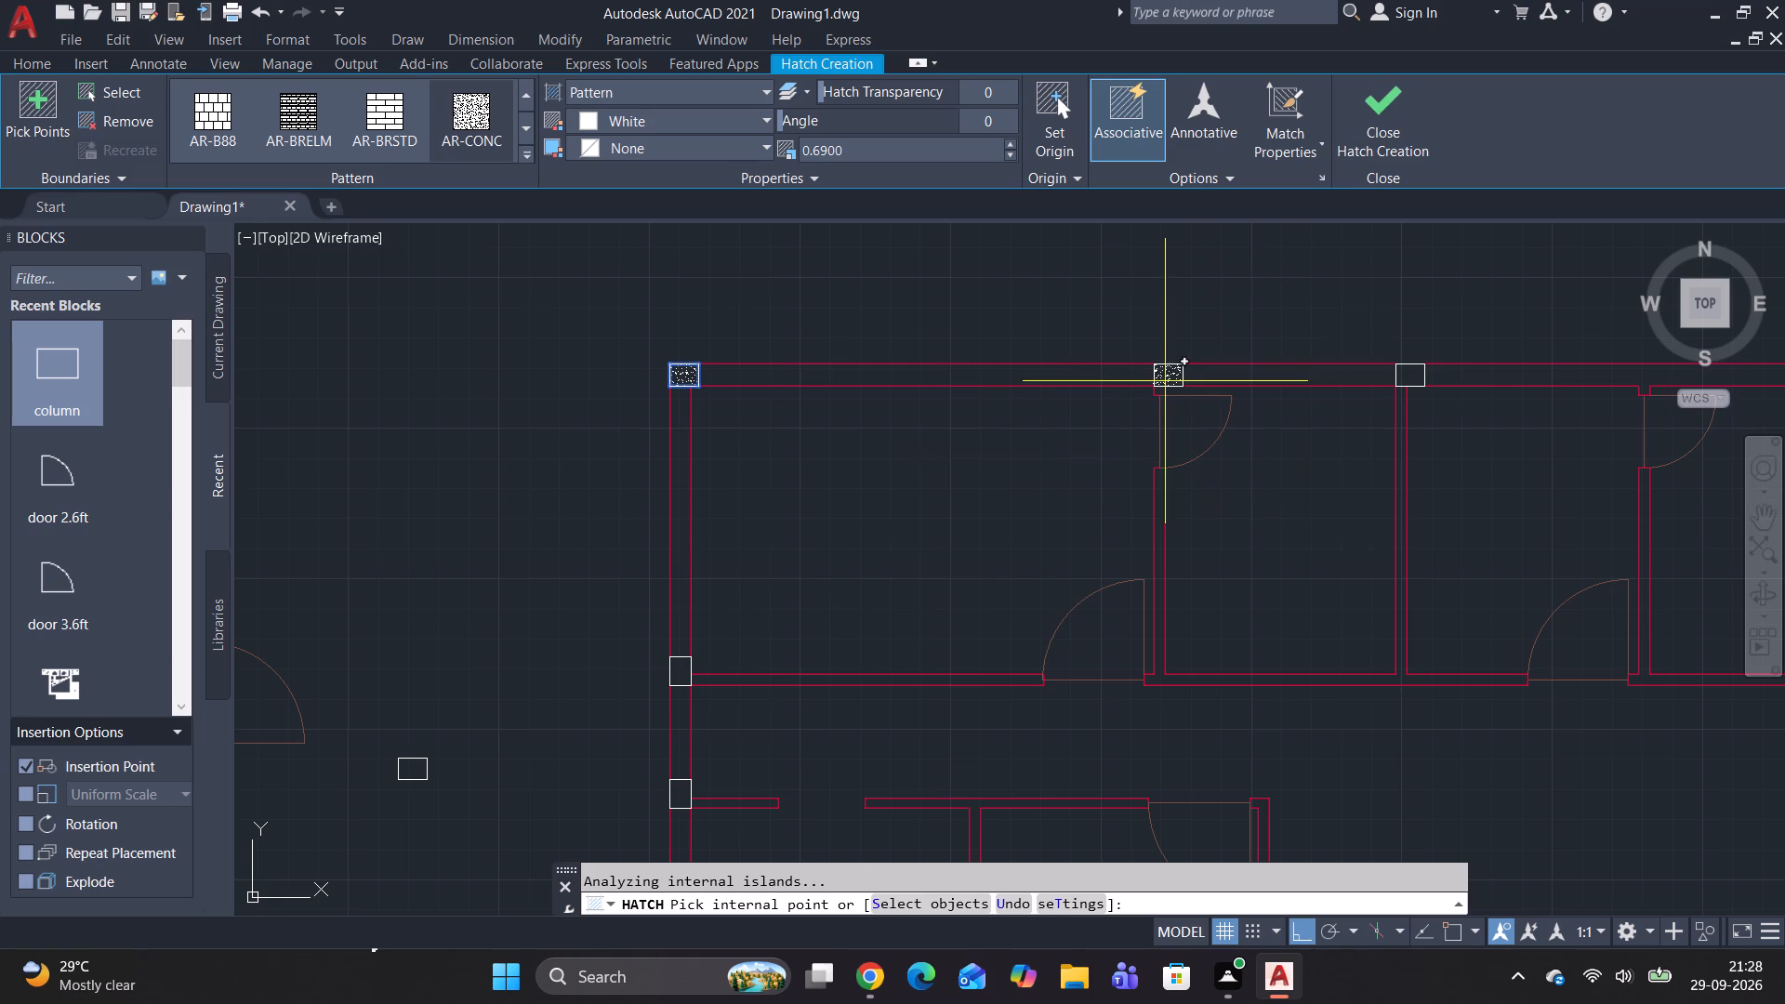
click(1165, 381)
click(1420, 374)
middle_drag(1407, 412, 953, 371)
click(1373, 330)
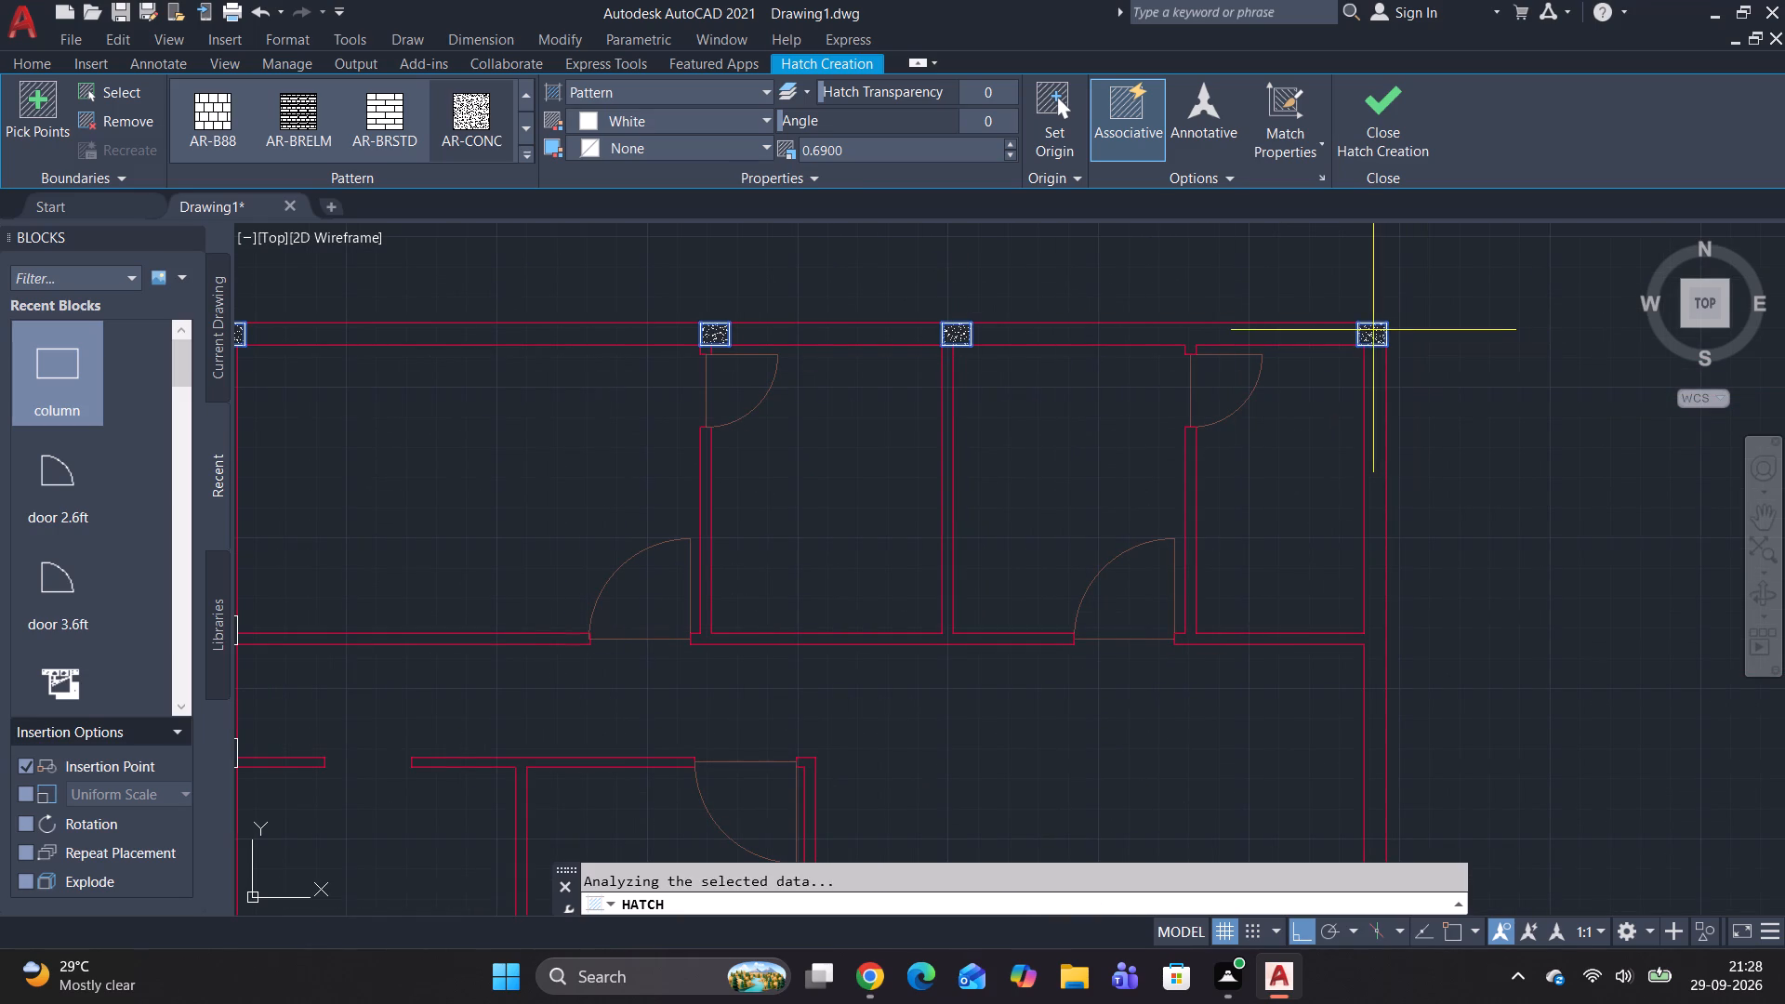
Add the four columns along the lower cross wall to the AR-CONC hatch, from the right outer wall to the left one.
scroll(1301, 580, down, 2)
middle_drag(1298, 580, 1235, 248)
scroll(1272, 454, up, 2)
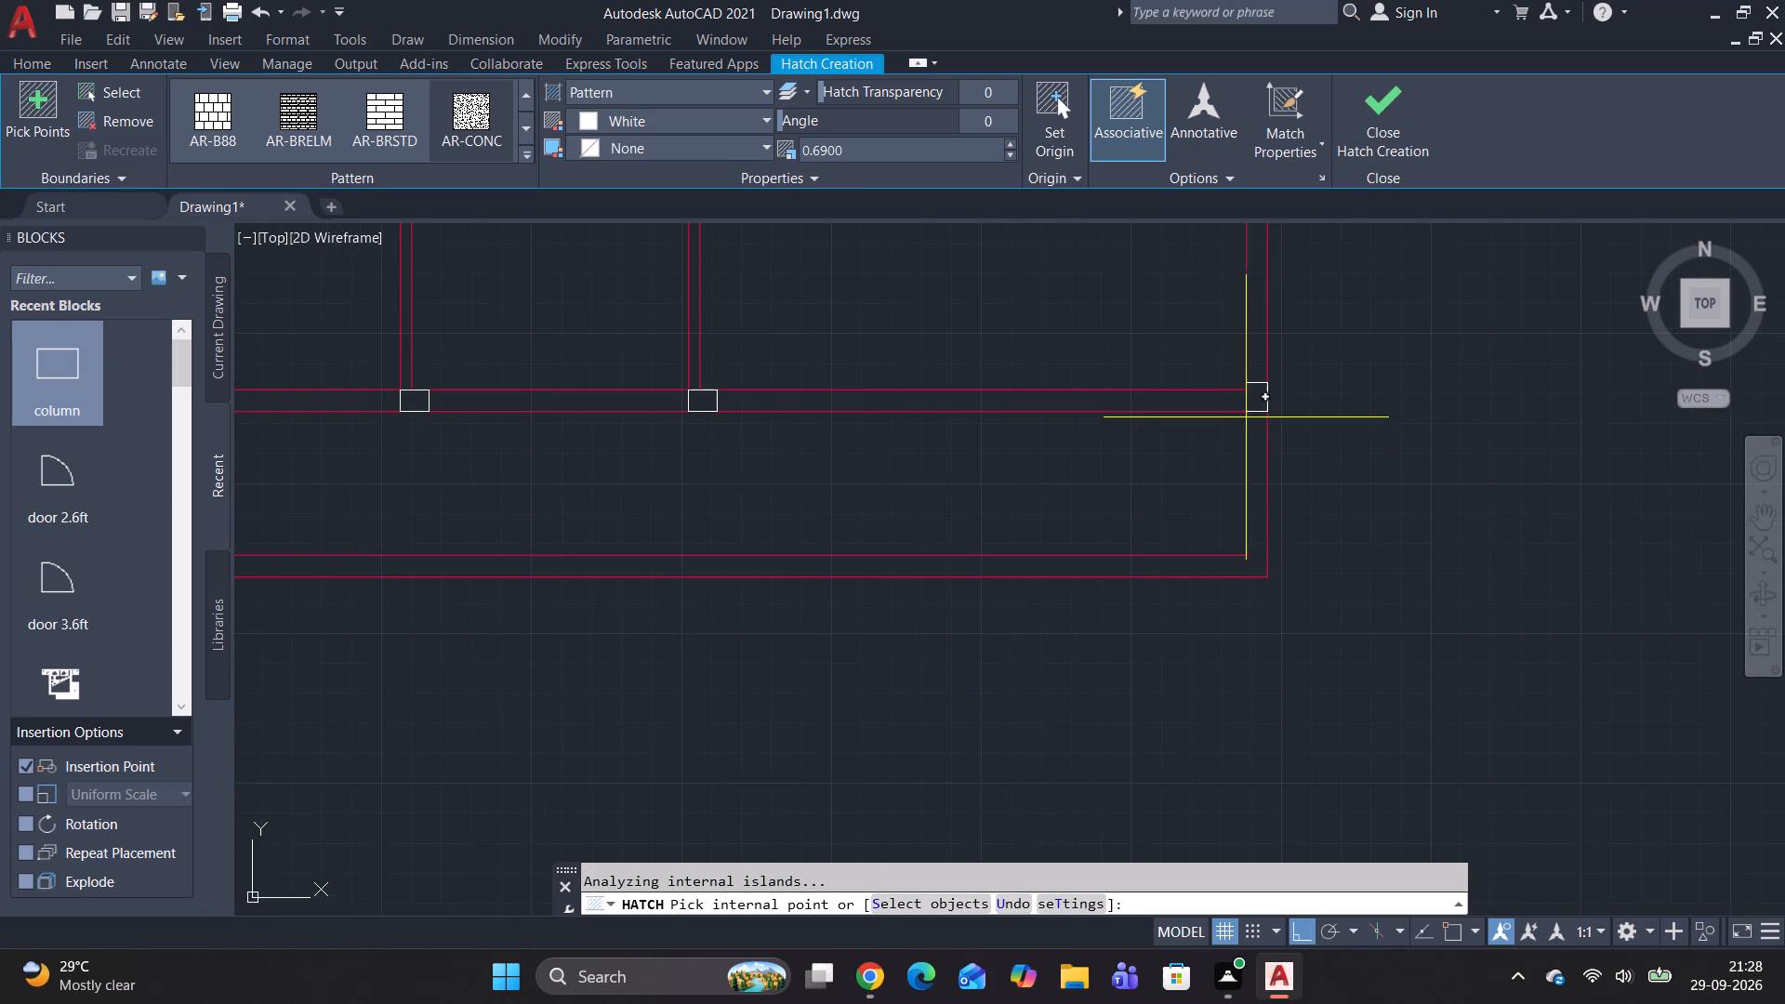
click(1261, 396)
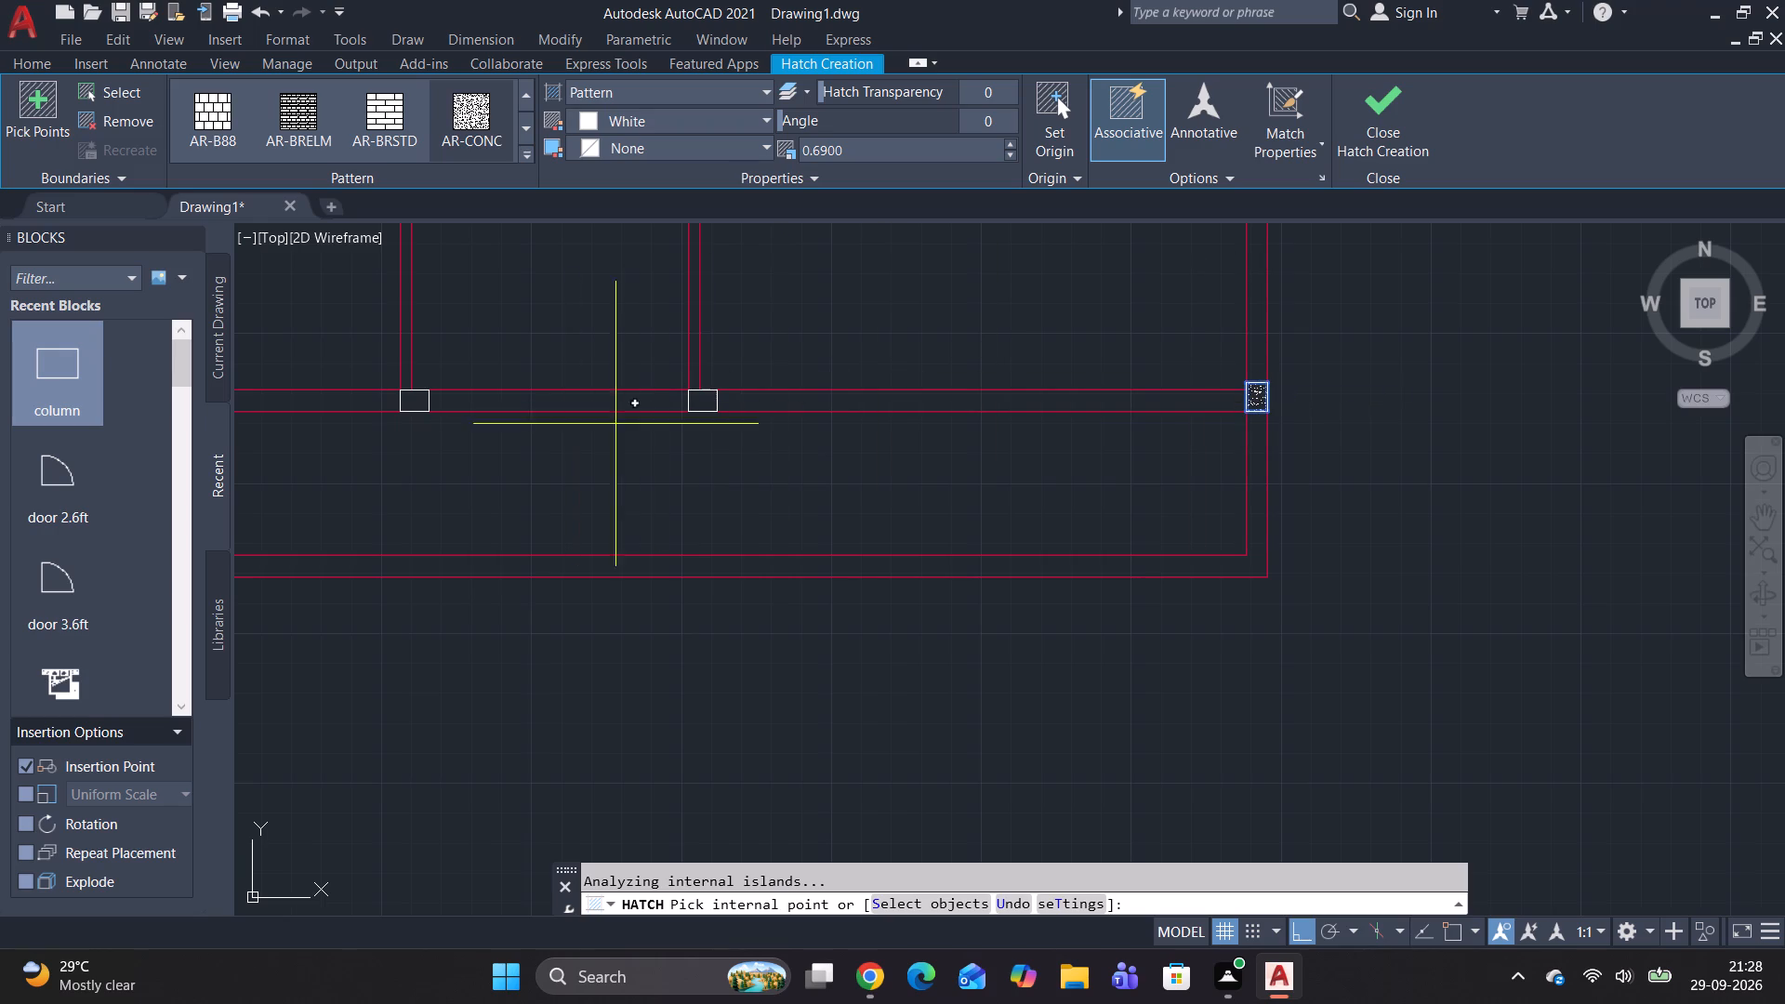
click(697, 401)
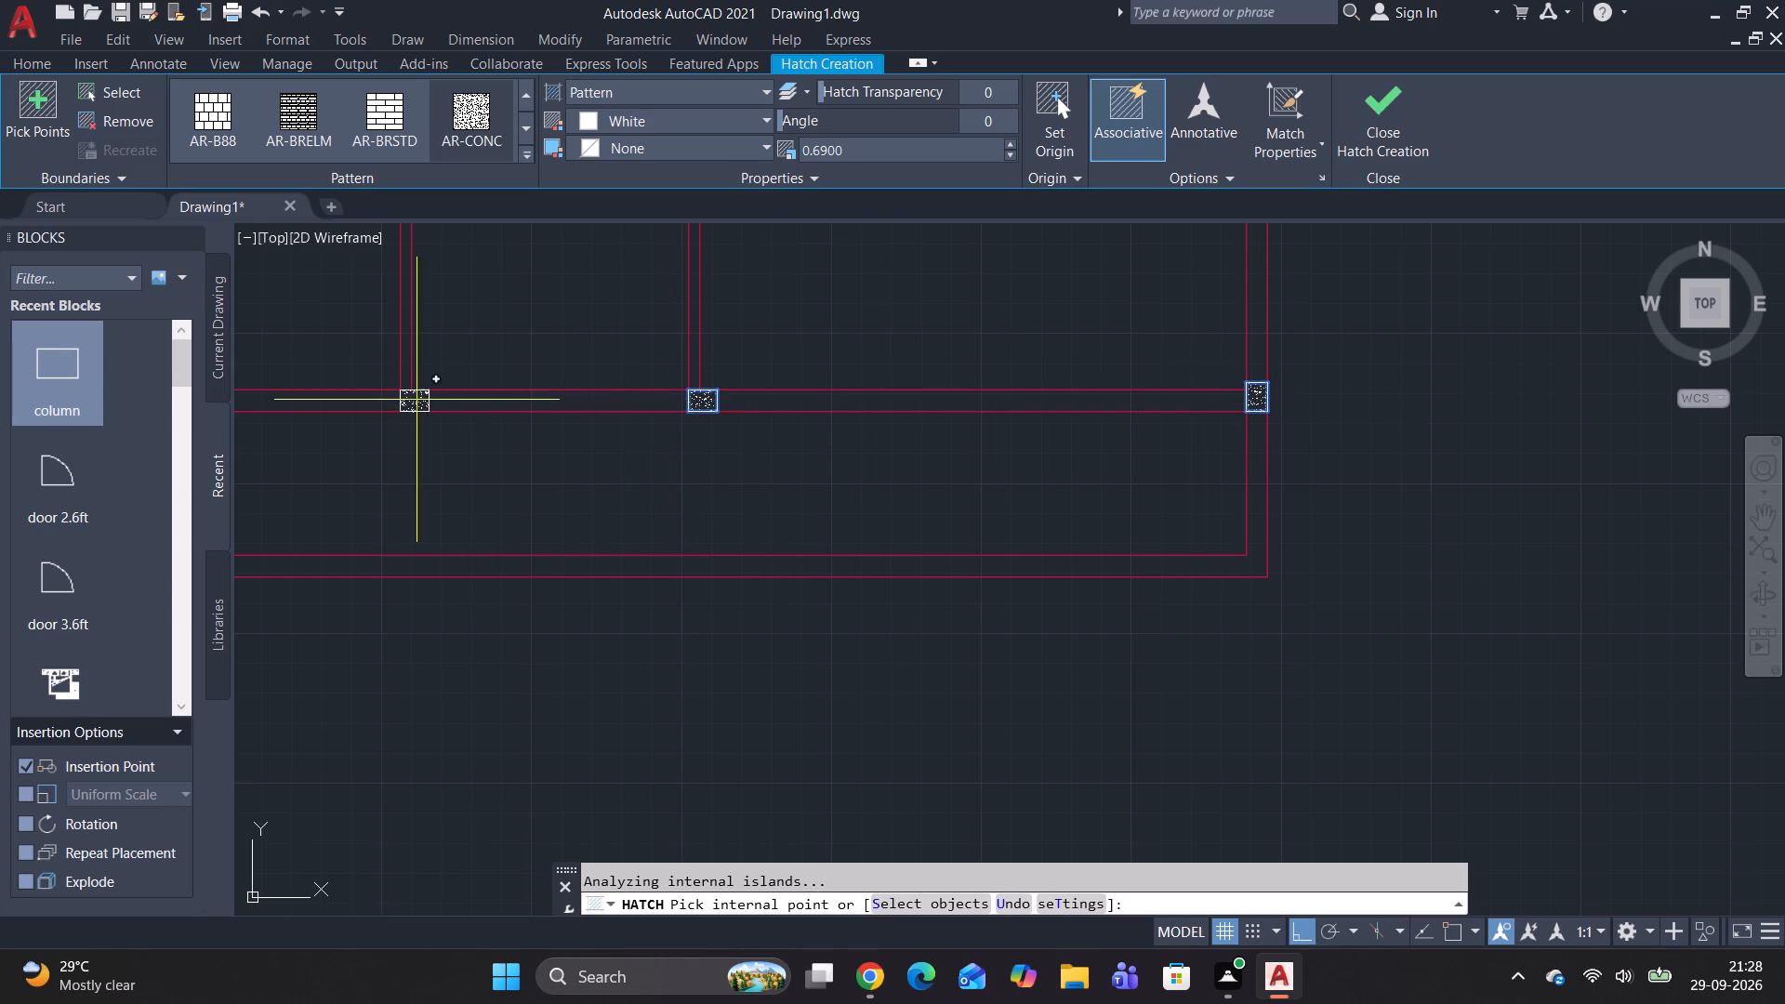
click(416, 400)
scroll(416, 400, down, 1)
middle_drag(416, 400, 891, 441)
scroll(713, 428, up, 2)
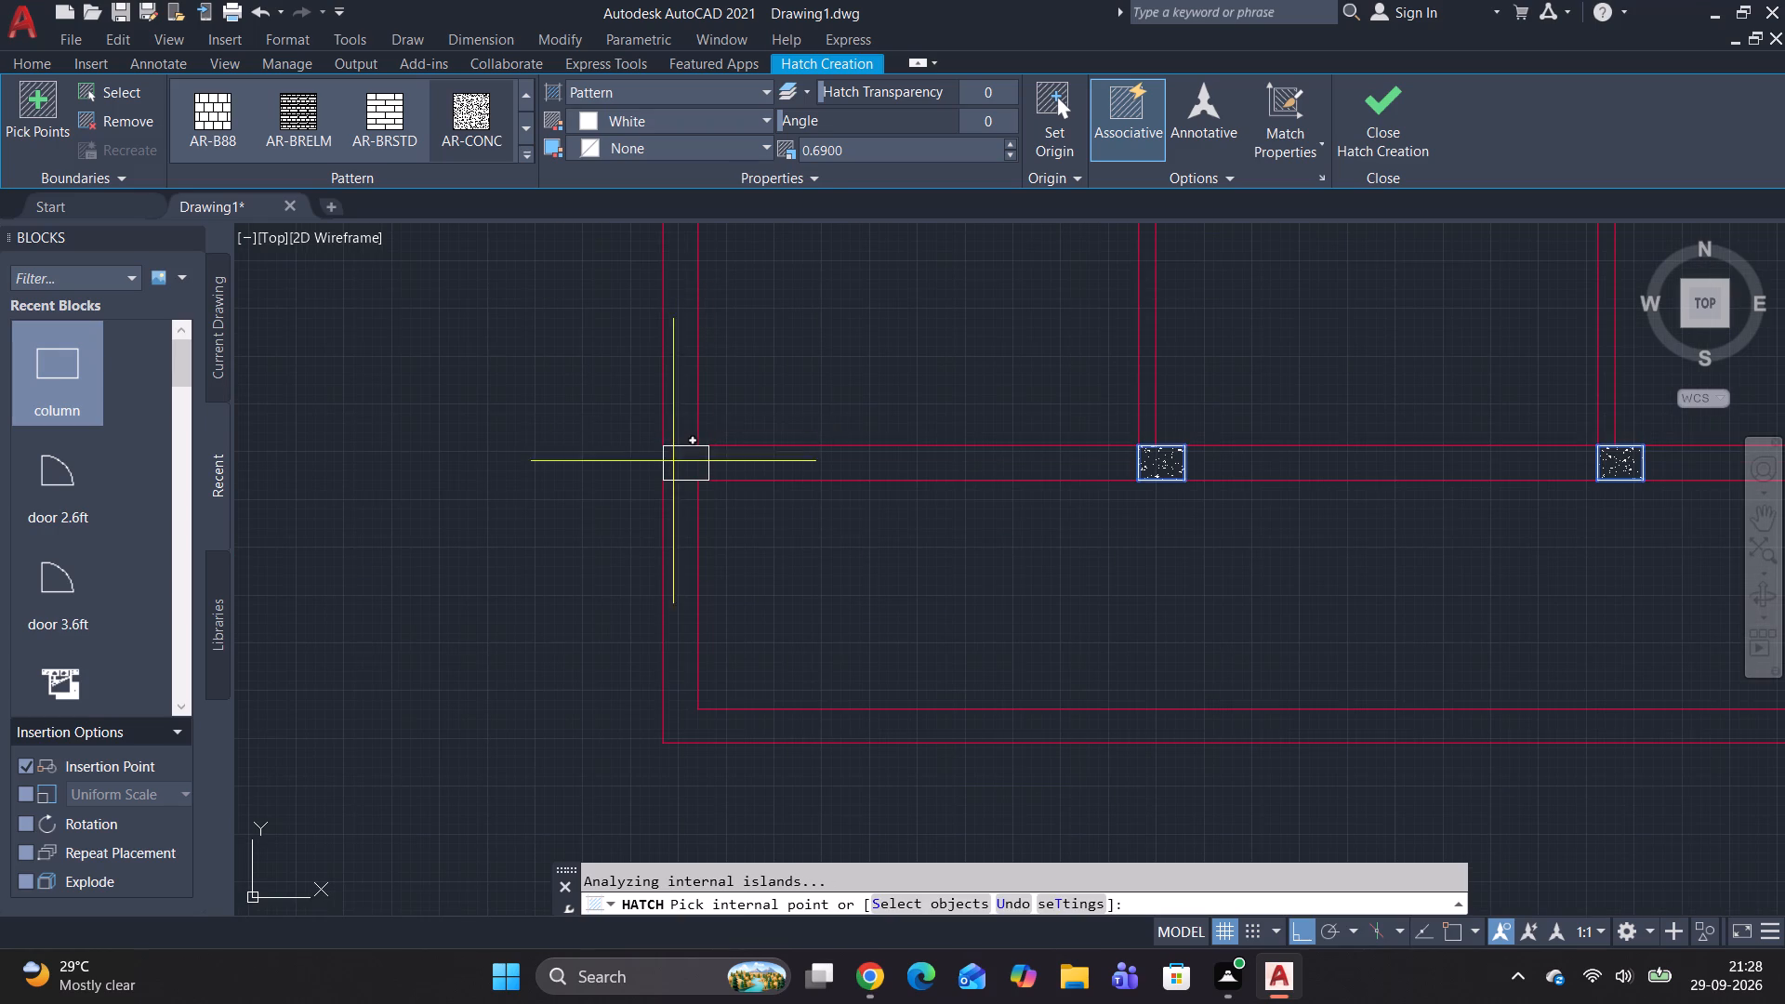
click(673, 461)
Add the two vertical columns midway along the left outer wall to the AR-CONC hatch.
scroll(747, 376, down, 1)
middle_drag(747, 376, 770, 673)
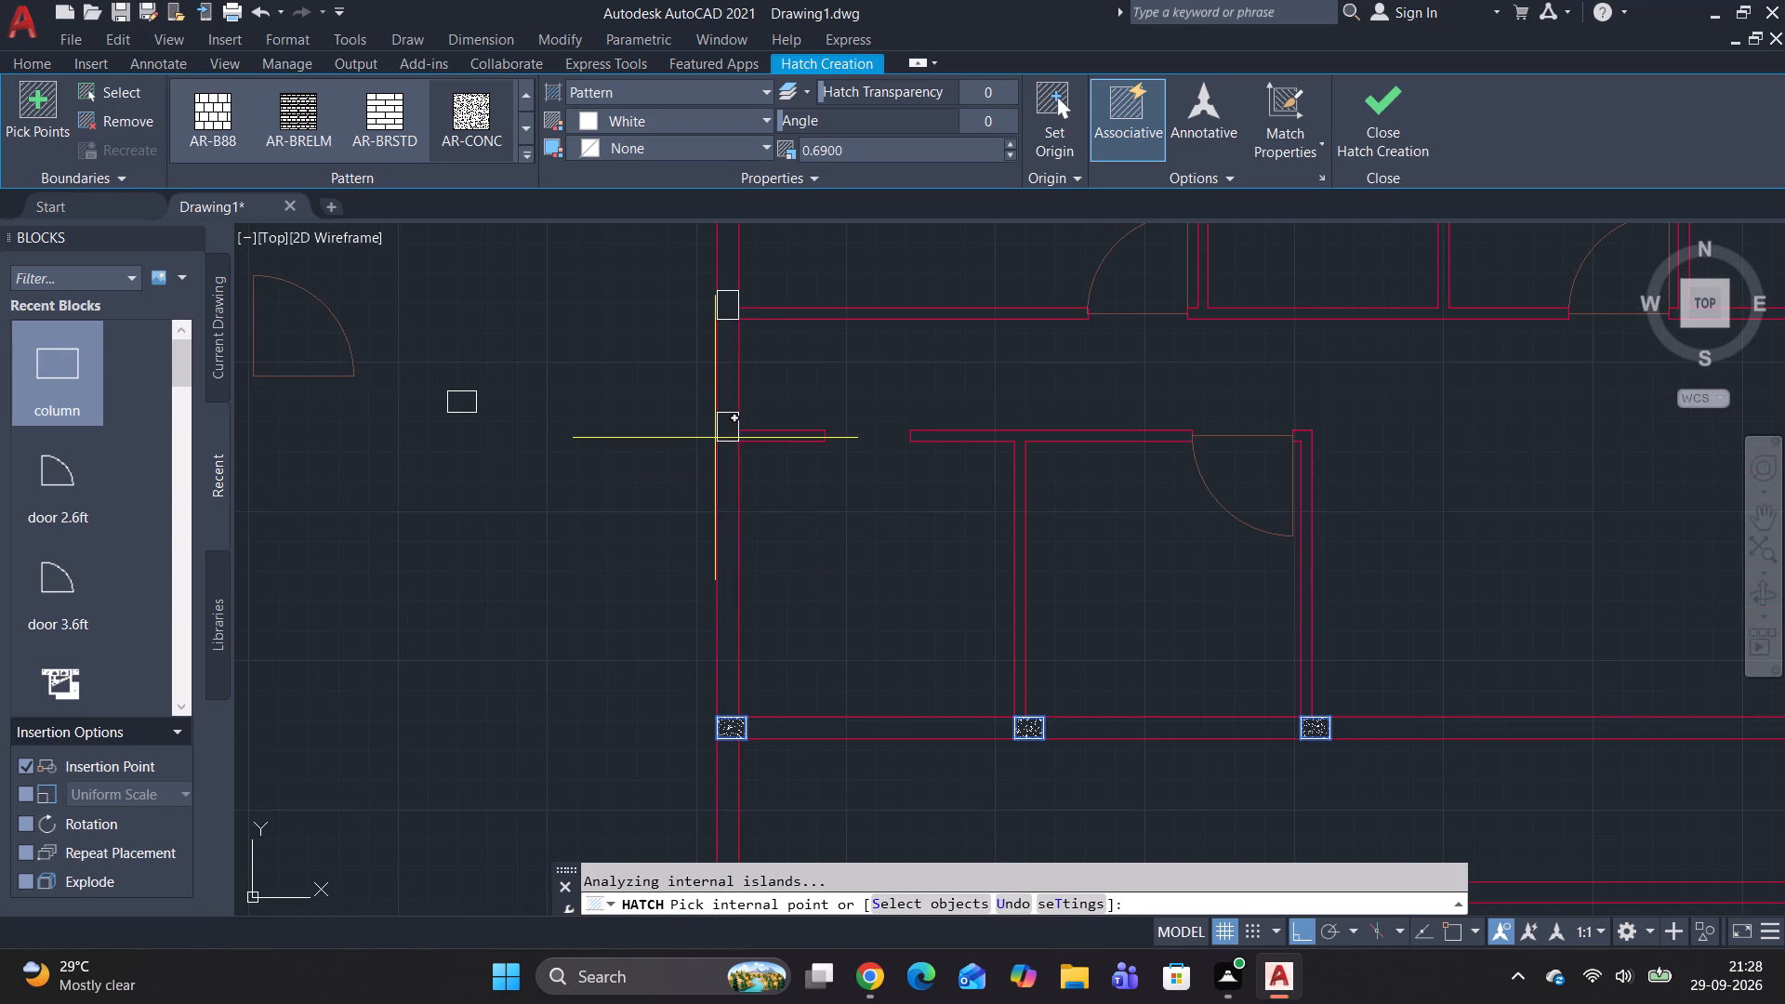
click(730, 427)
click(730, 295)
scroll(748, 297, down, 3)
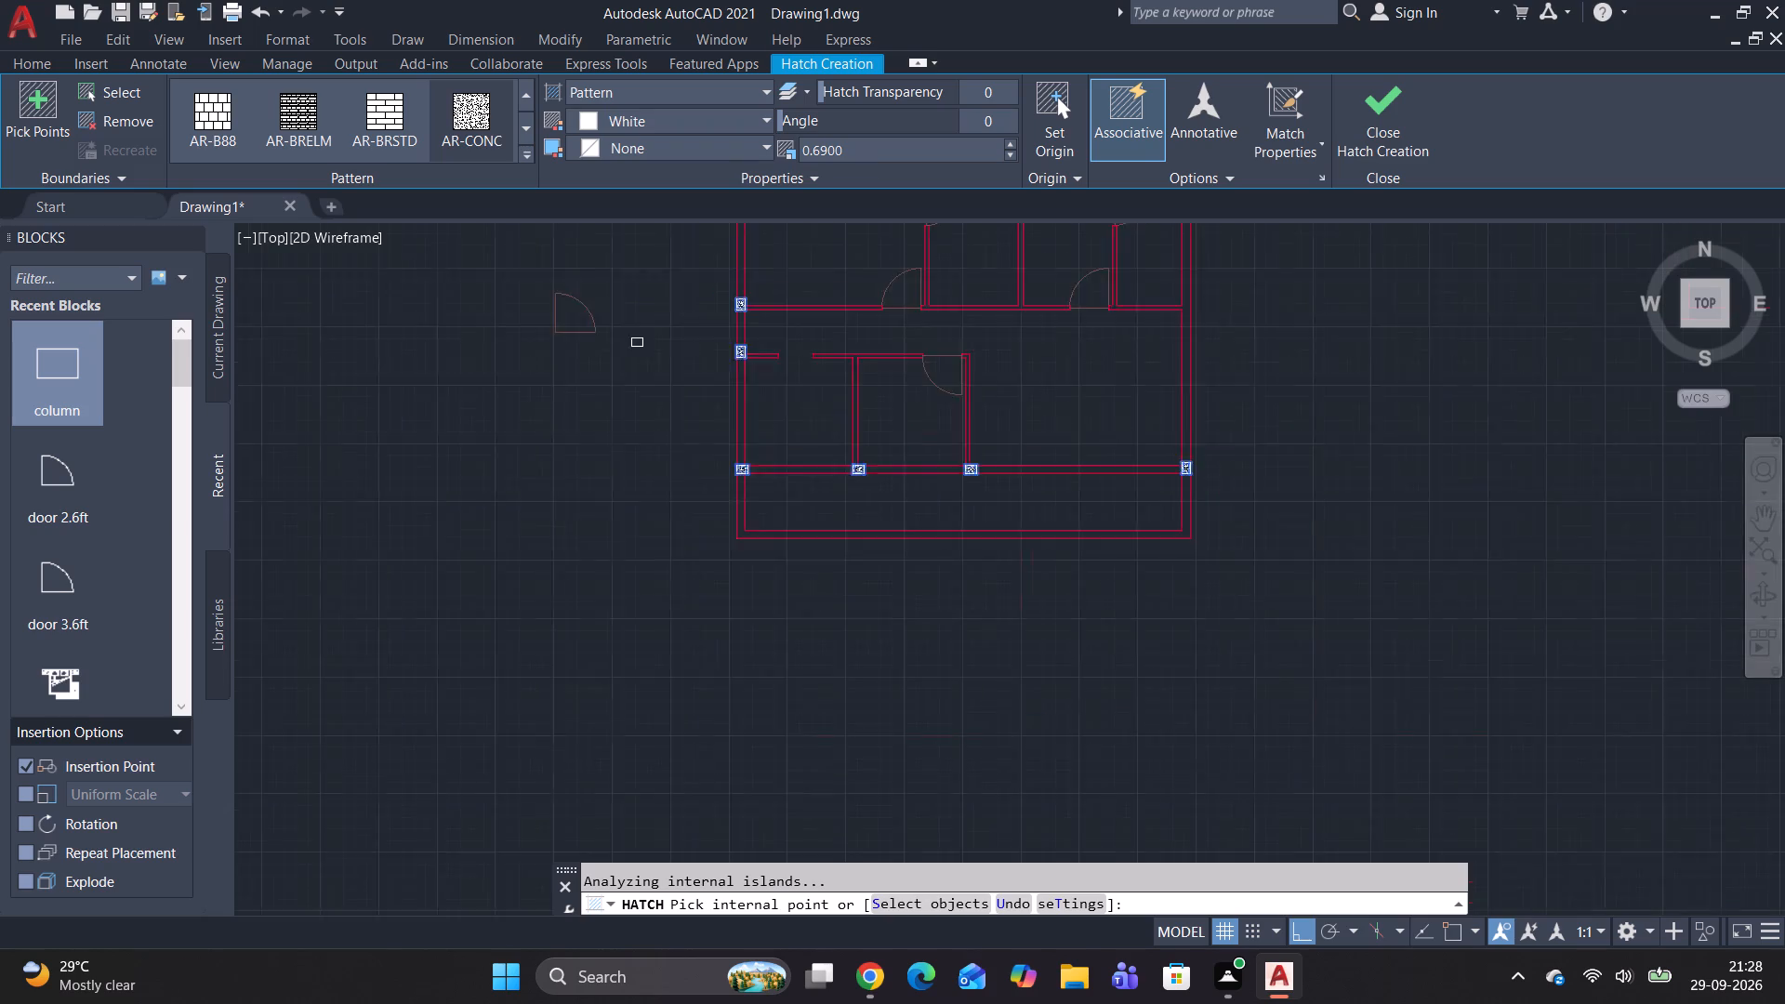
Finish the concrete hatch on the columns and leave the hatch command.
middle_drag(762, 353, 748, 473)
key(Escape)
key(Escape)
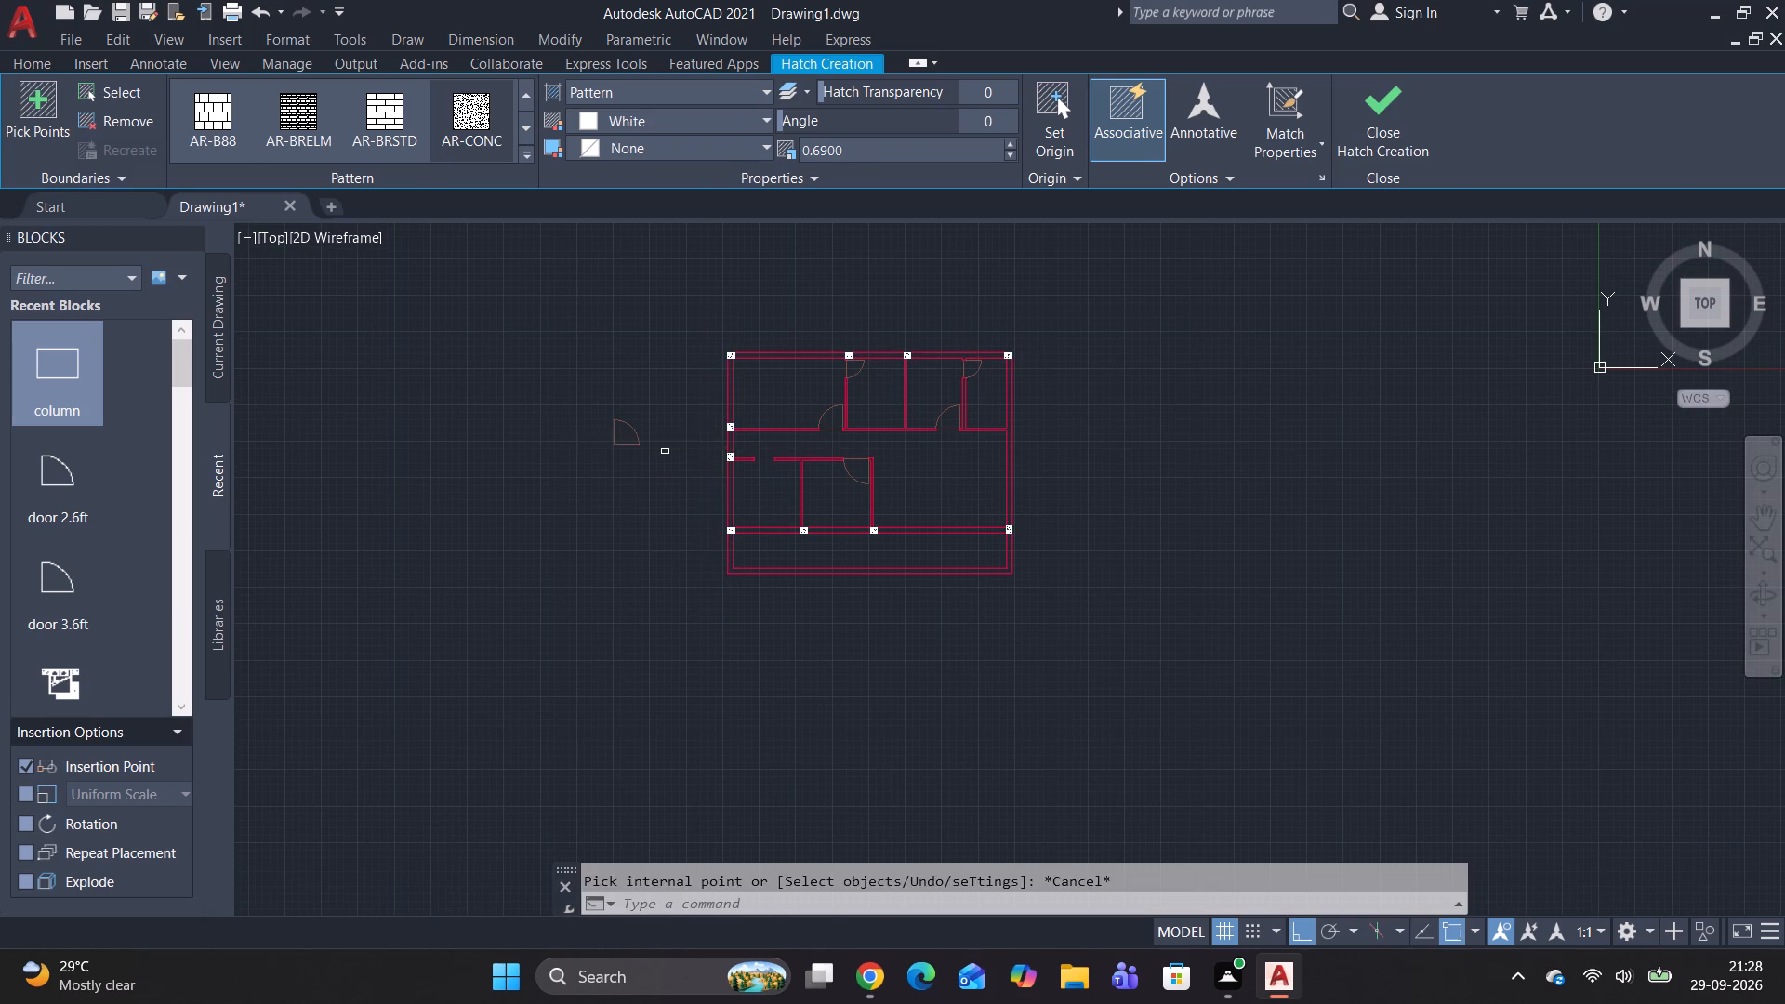
key(Escape)
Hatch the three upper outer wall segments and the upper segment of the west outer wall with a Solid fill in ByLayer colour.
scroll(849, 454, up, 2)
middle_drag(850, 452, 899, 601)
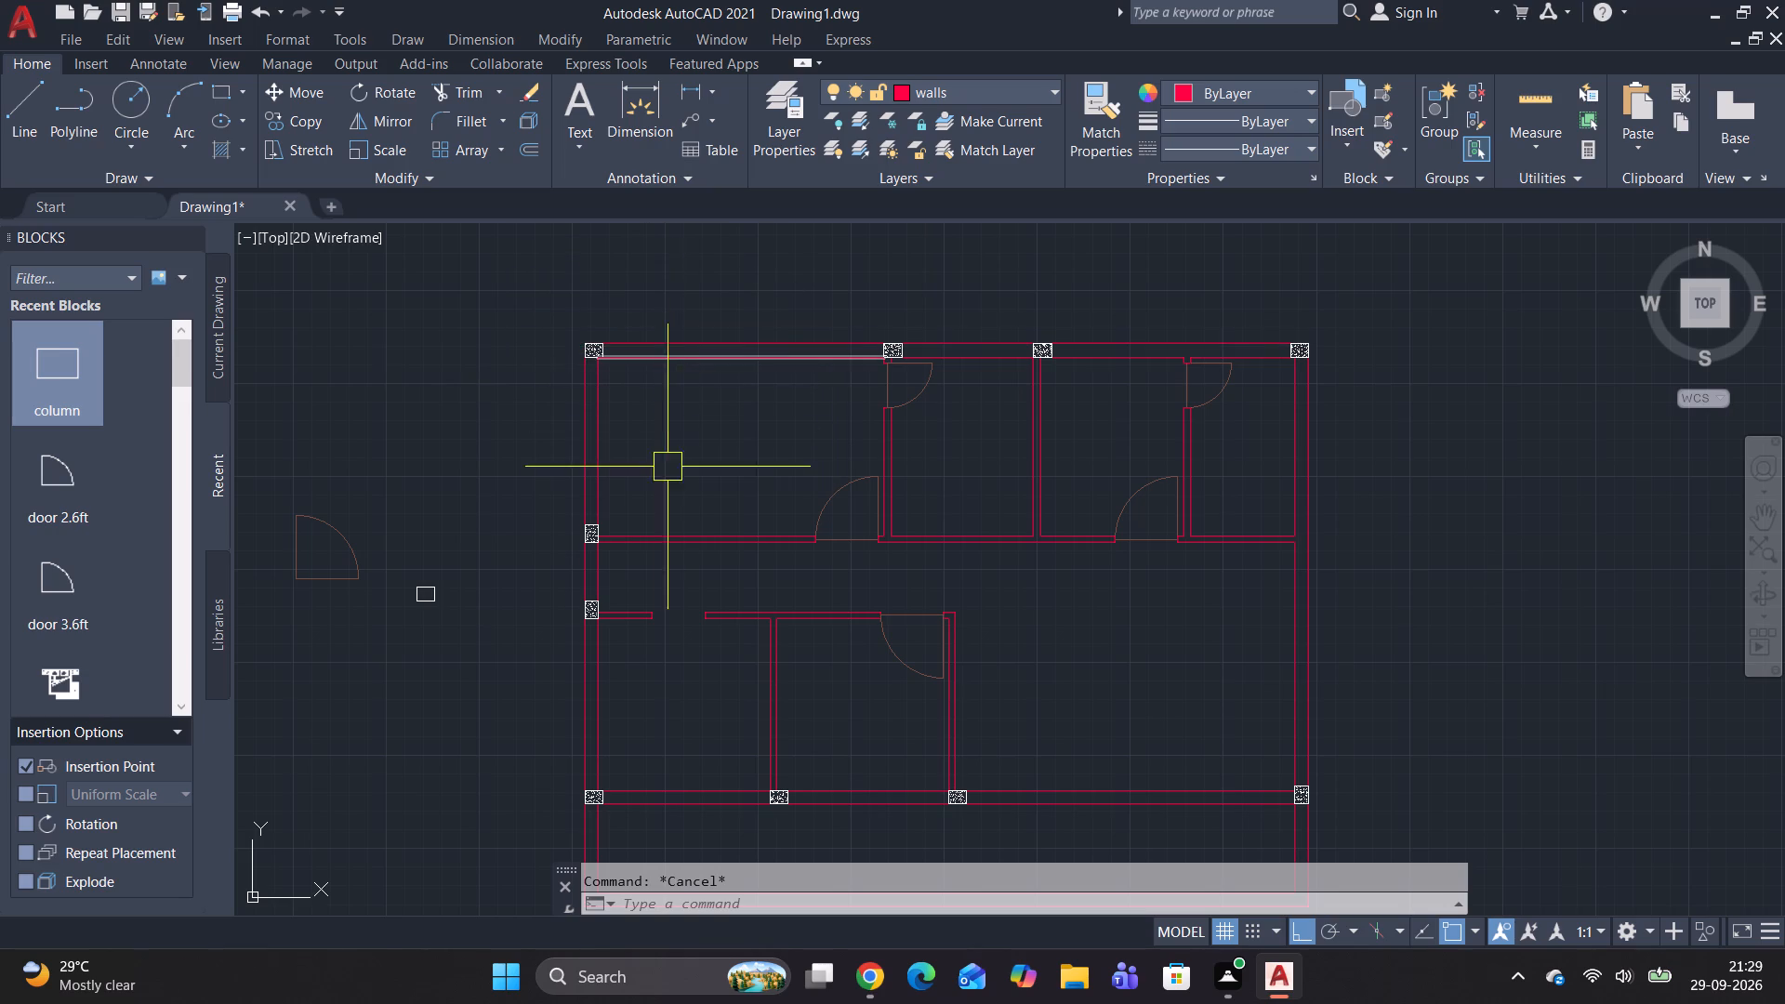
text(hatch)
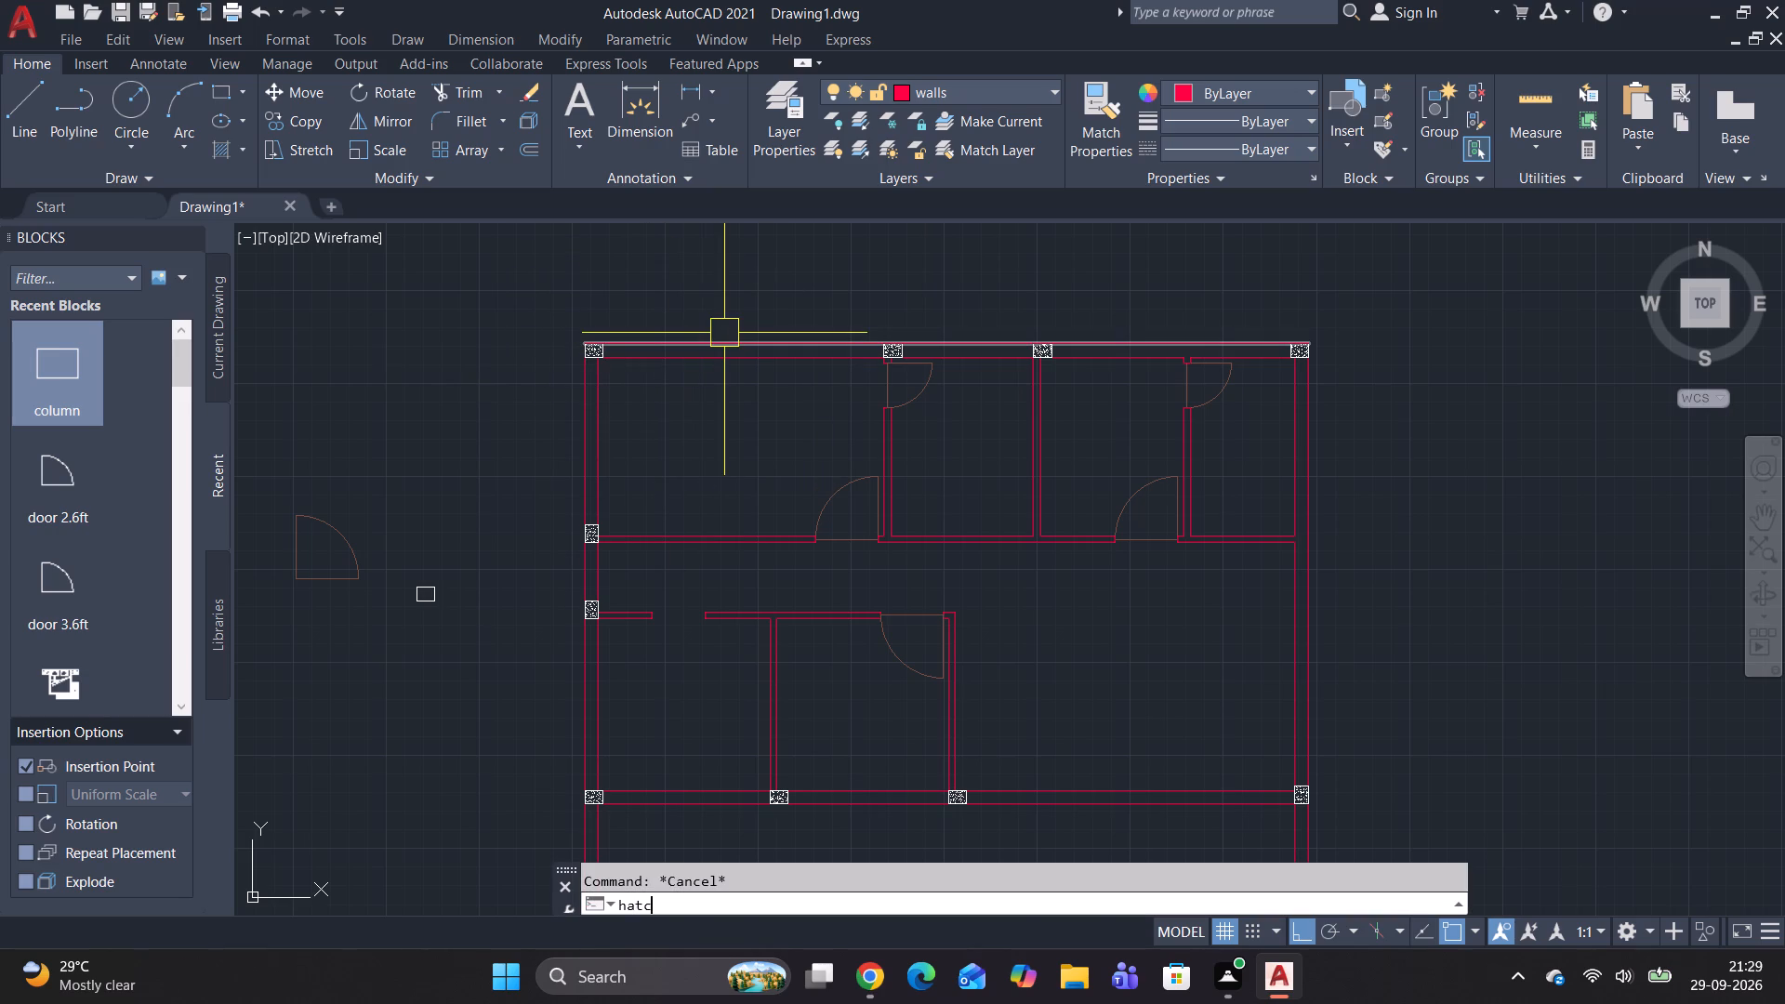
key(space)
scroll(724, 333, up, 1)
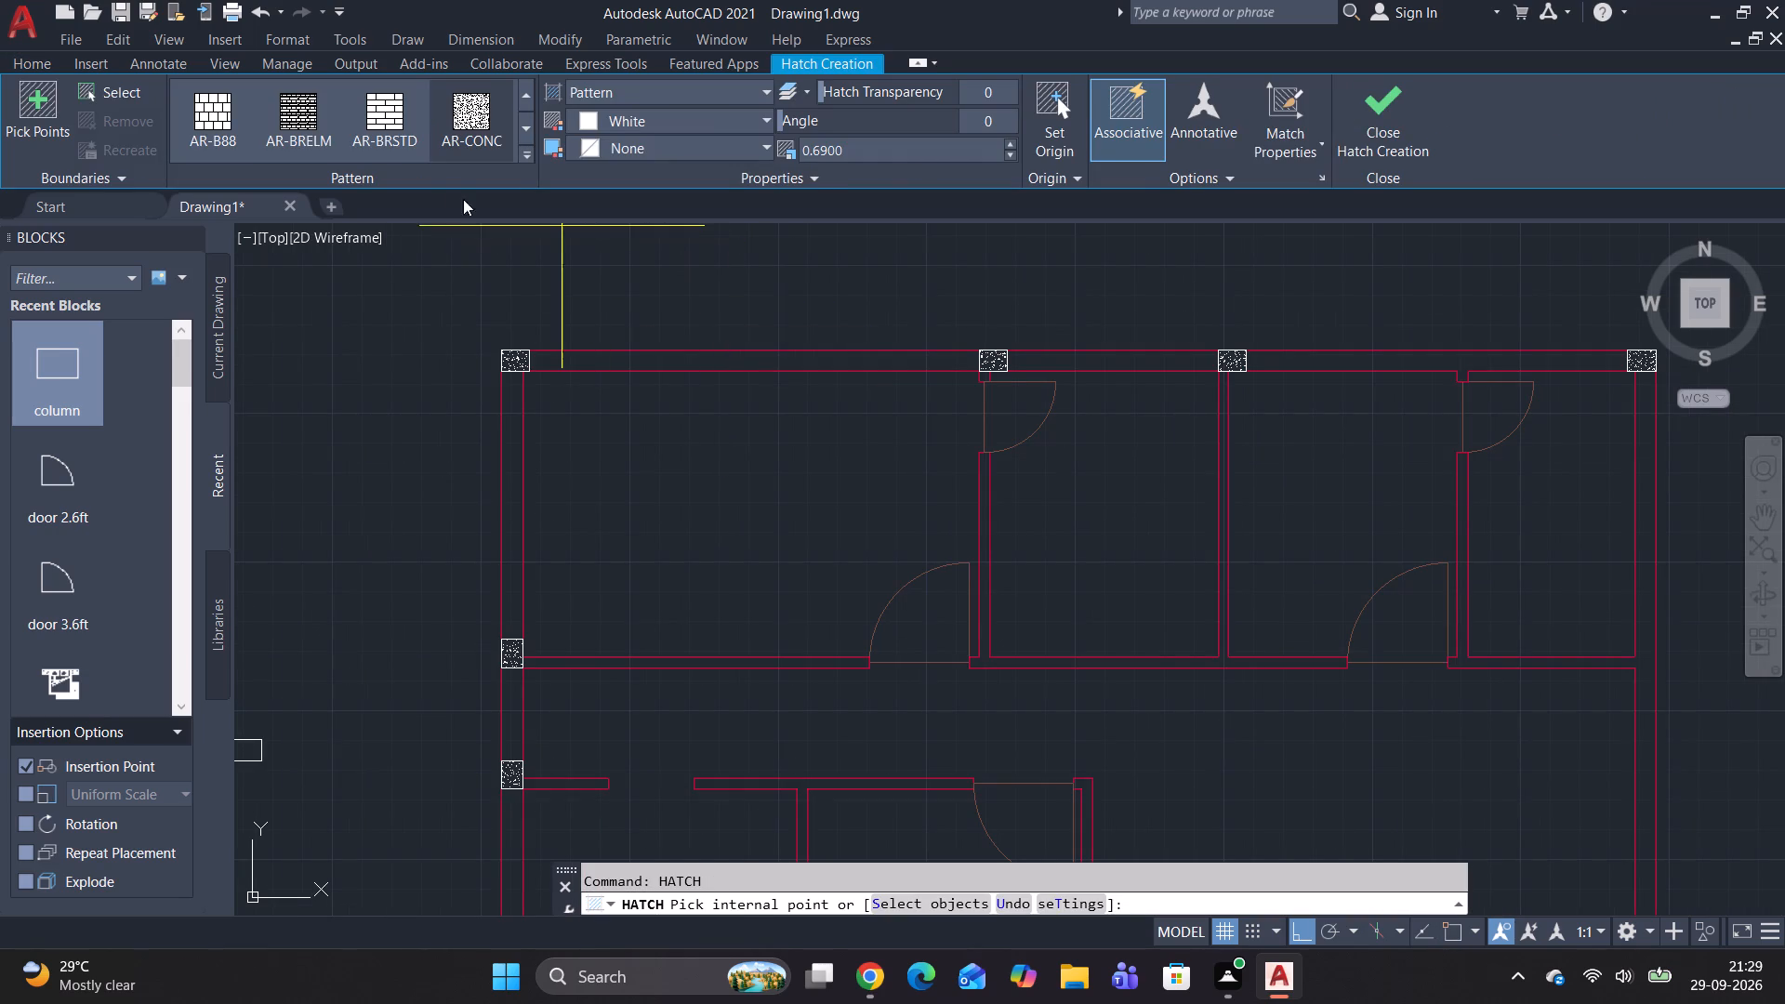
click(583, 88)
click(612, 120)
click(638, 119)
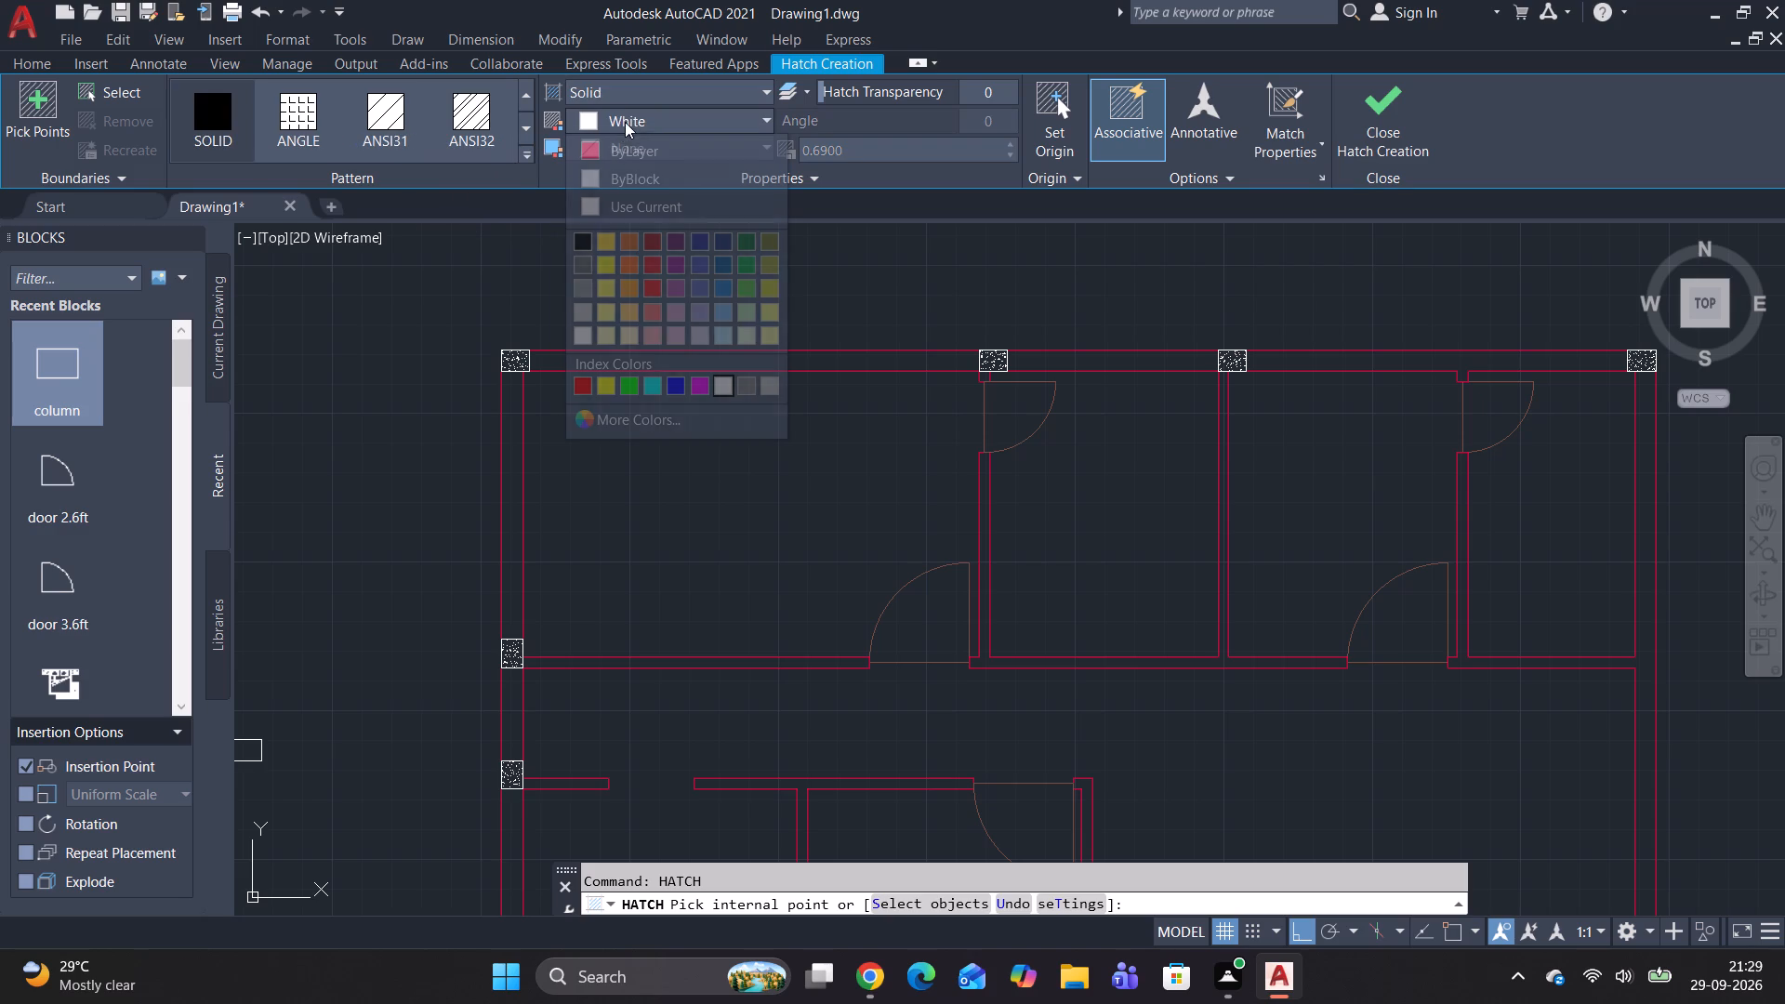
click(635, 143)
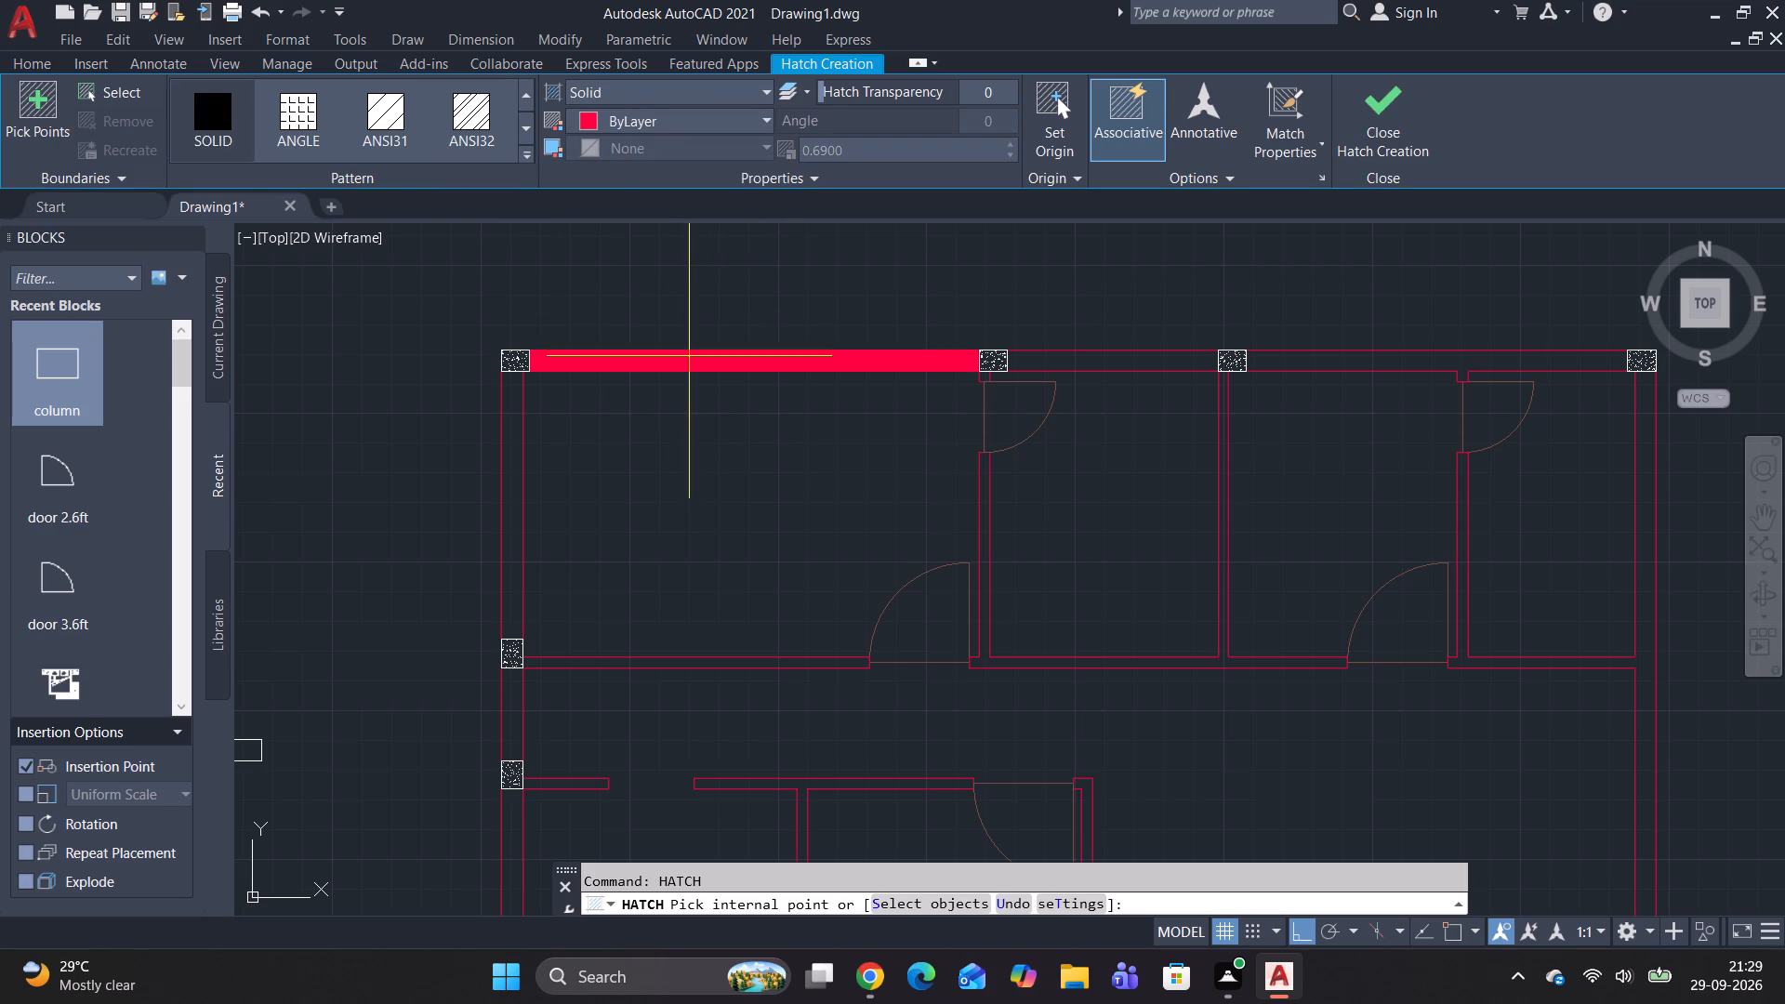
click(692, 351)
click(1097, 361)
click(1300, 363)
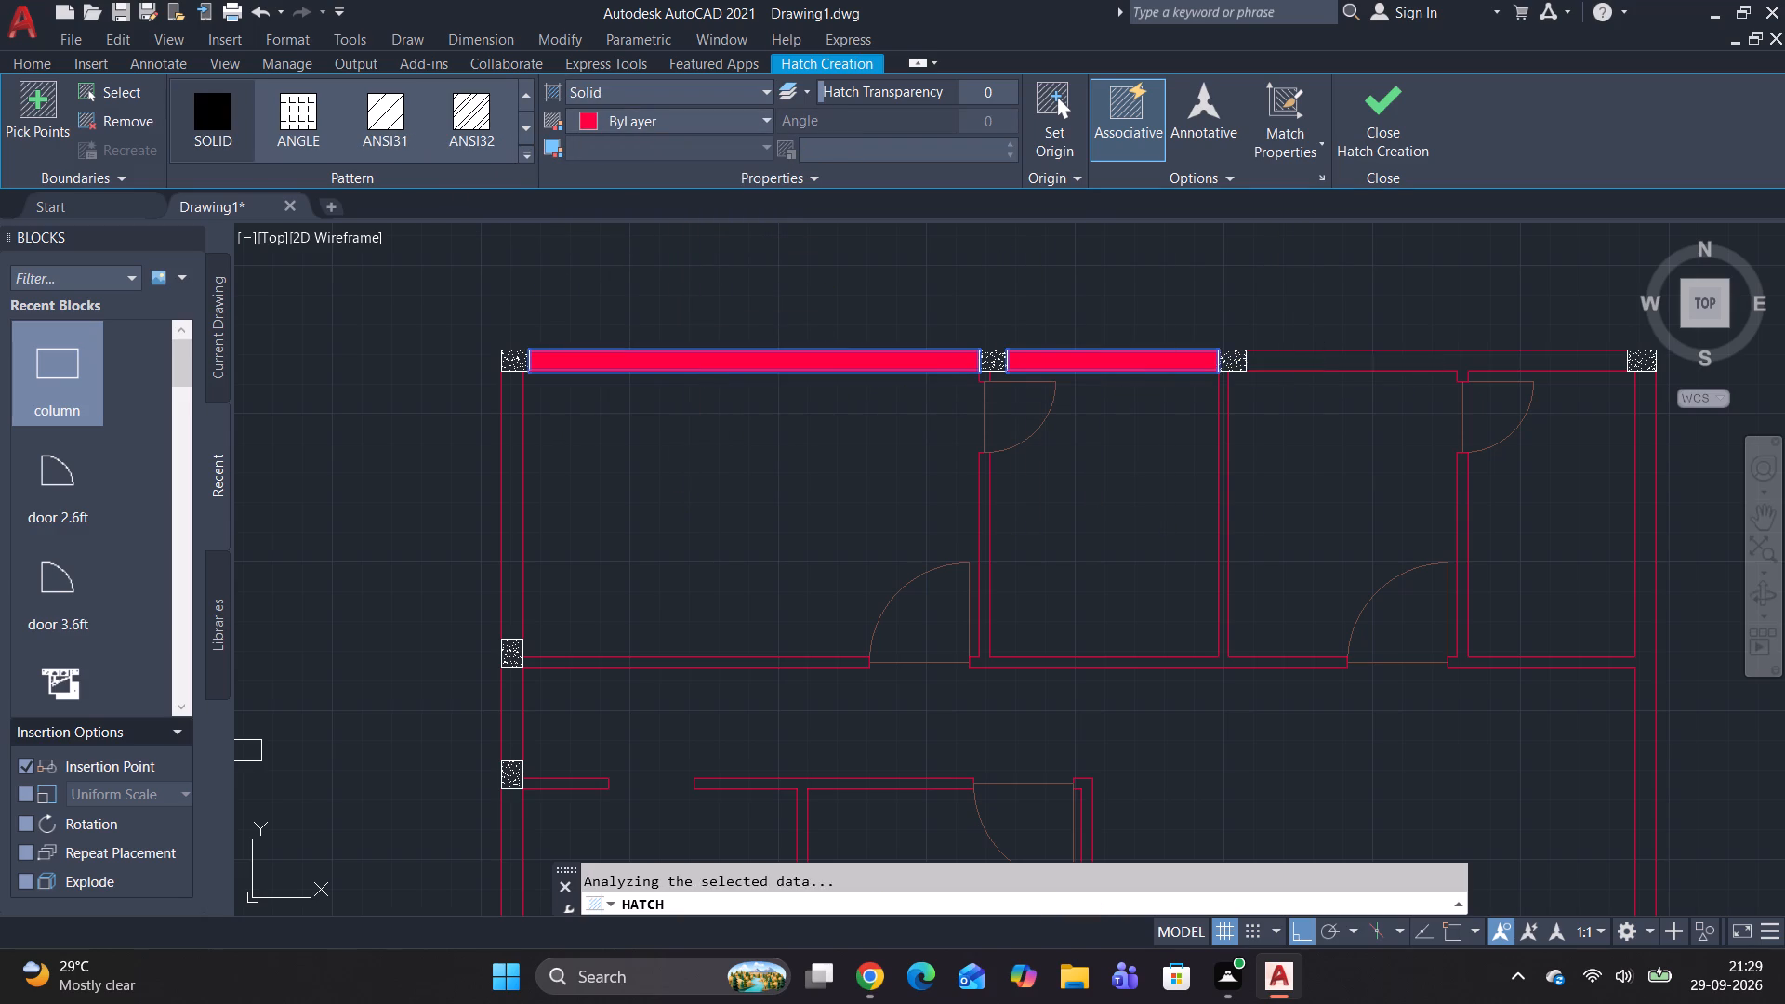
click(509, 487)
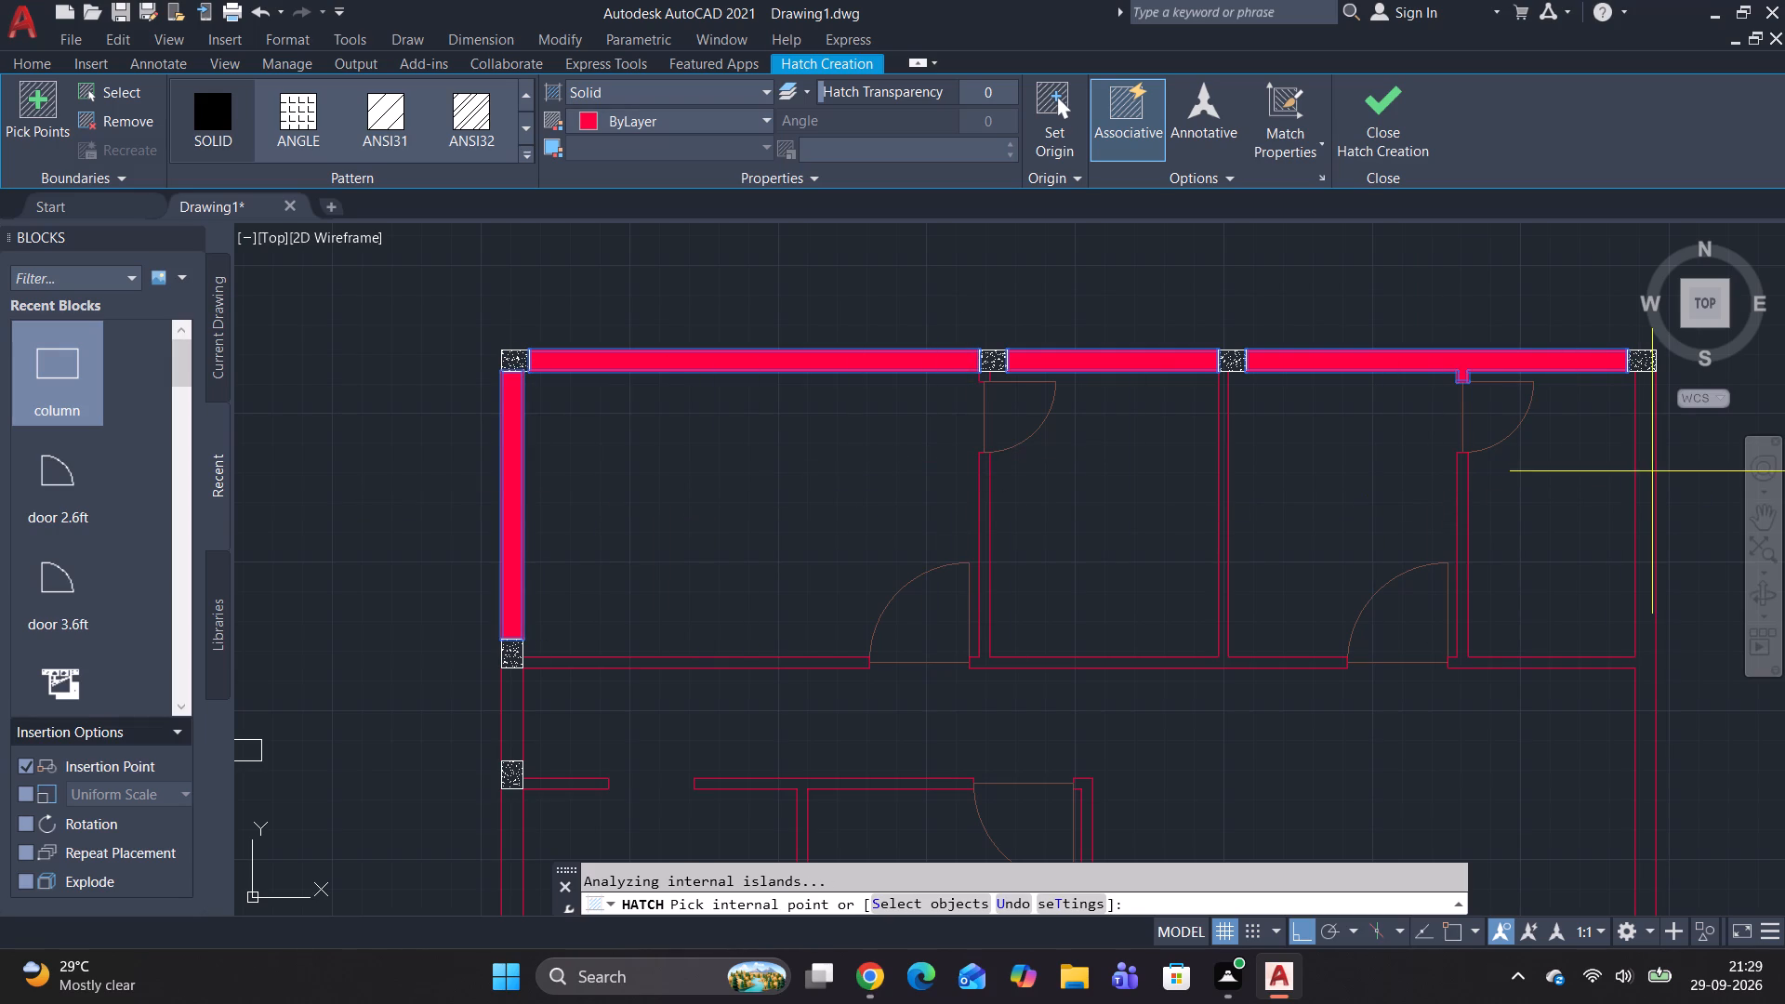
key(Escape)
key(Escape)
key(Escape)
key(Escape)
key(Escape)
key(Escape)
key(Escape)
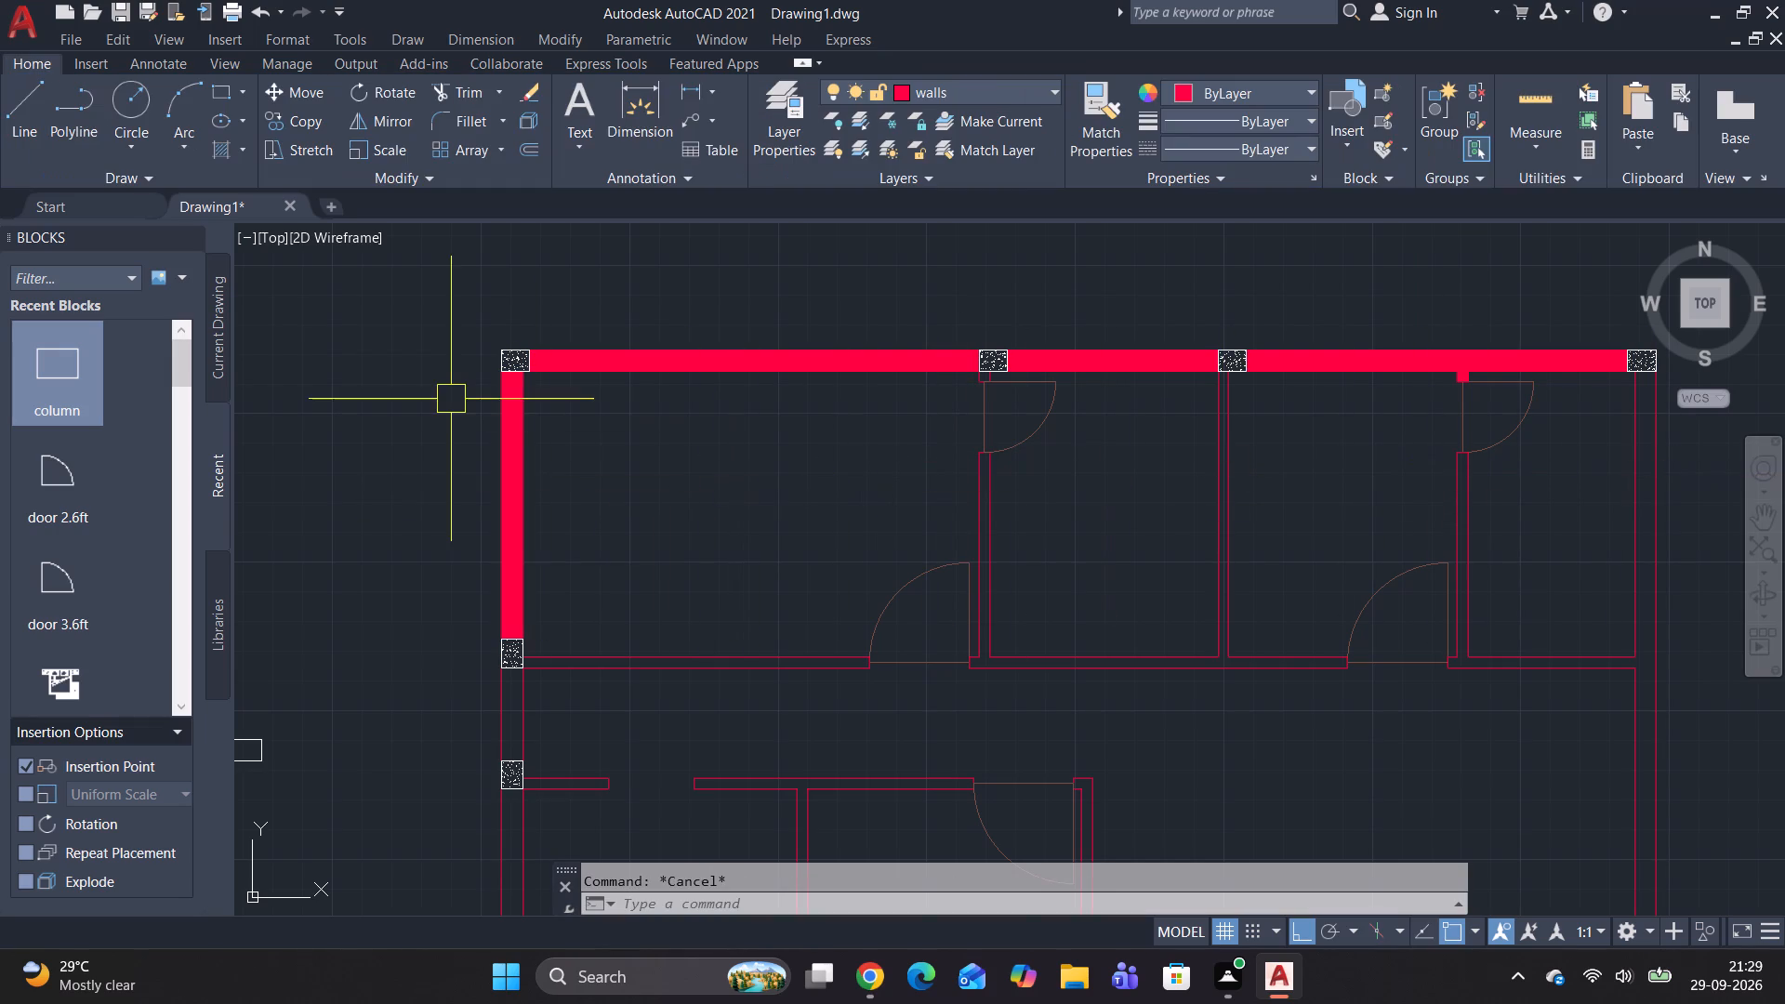
Insert the window 3ft block in the empty space beside the plan, above the spare door block.
scroll(447, 399, down, 1)
middle_drag(447, 399, 674, 319)
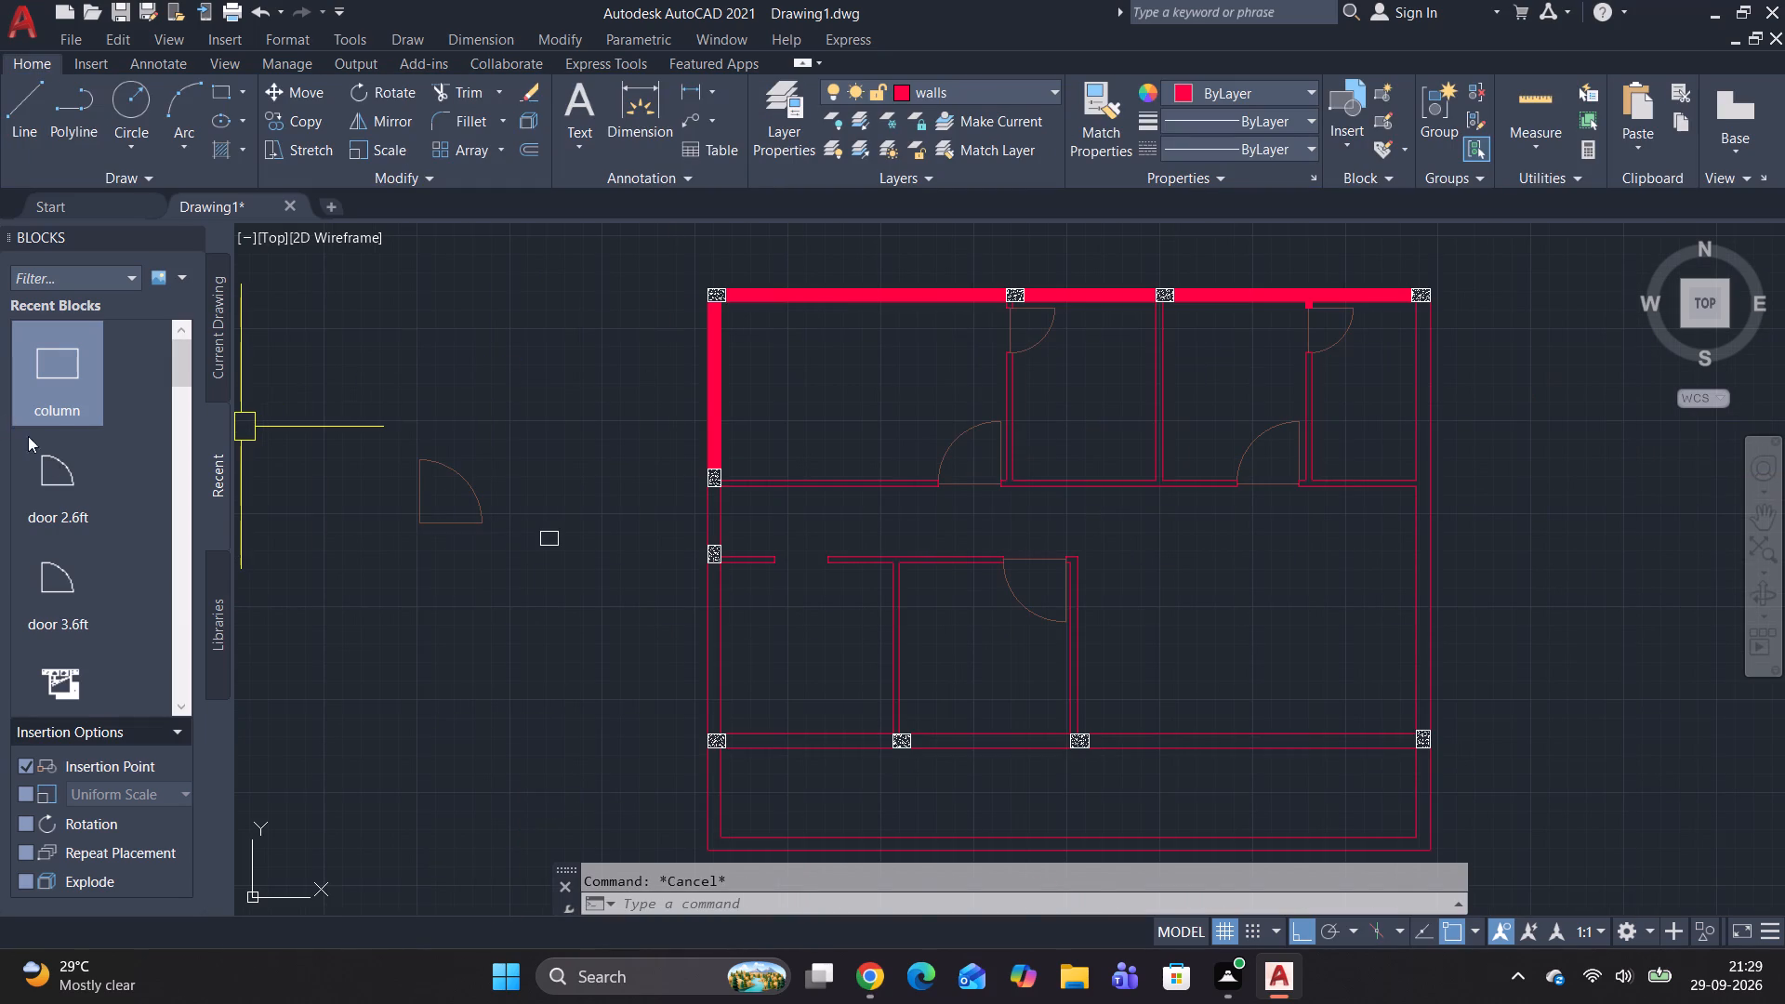
scroll(59, 467, down, 1)
scroll(116, 529, down, 2)
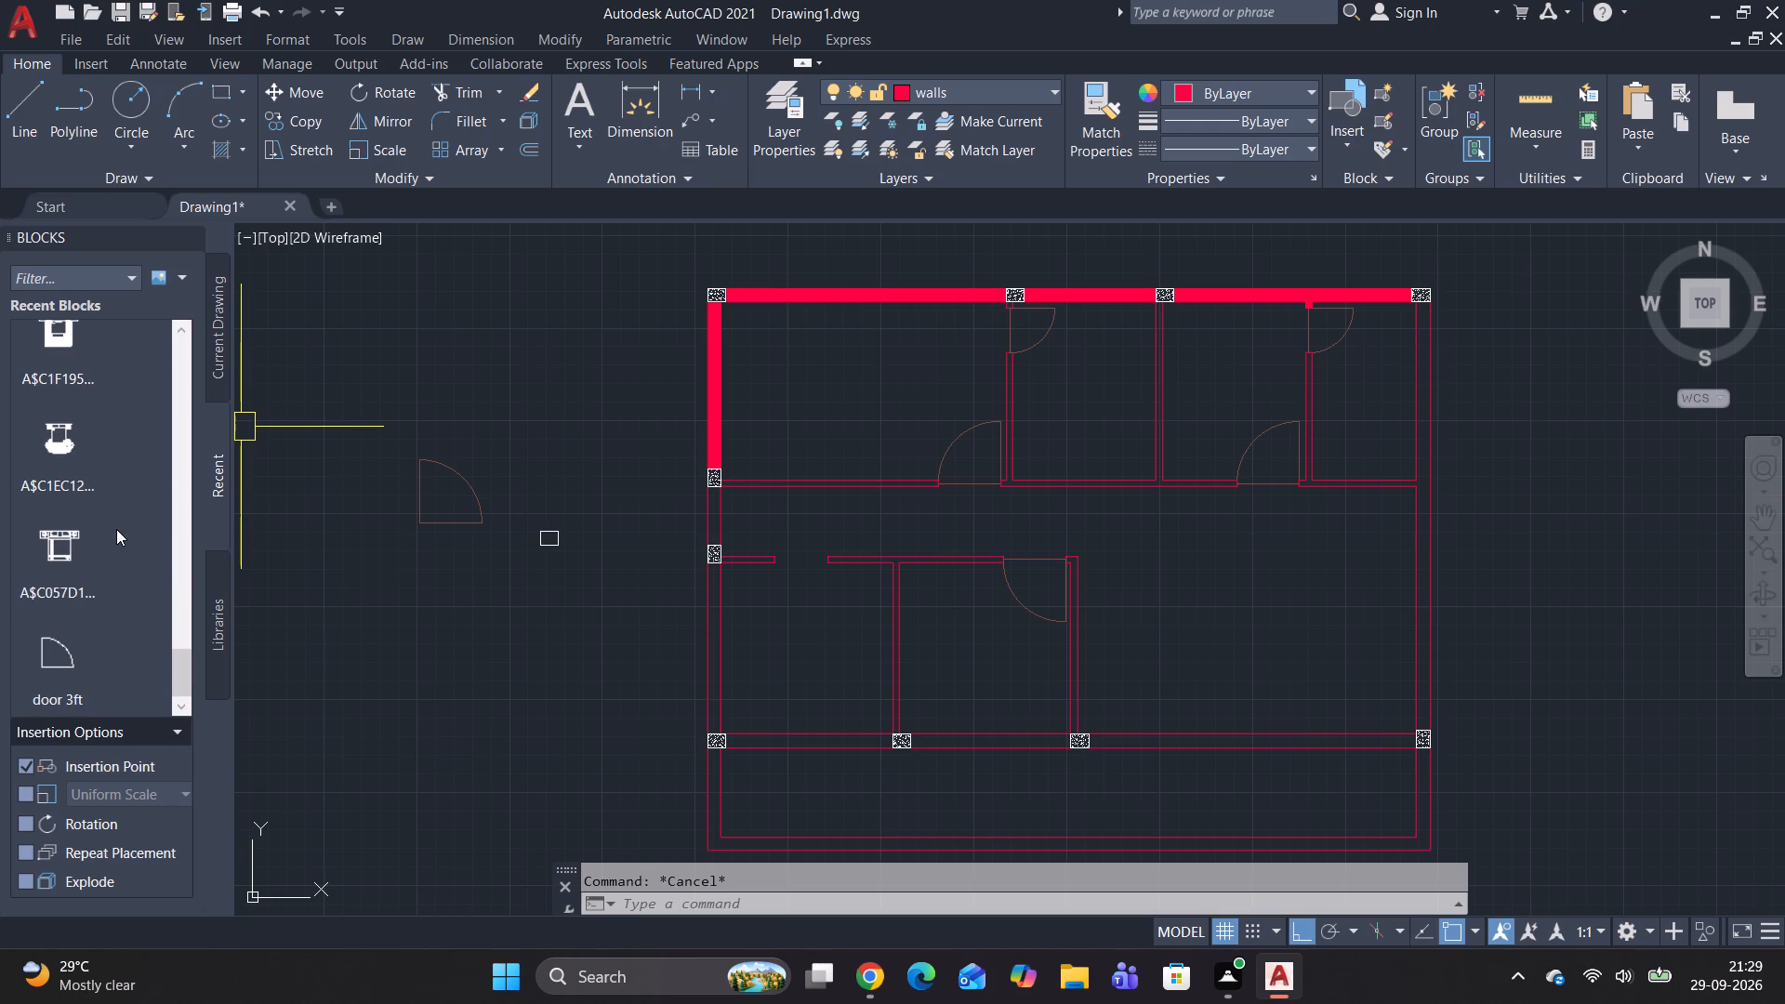
drag(189, 409, 191, 414)
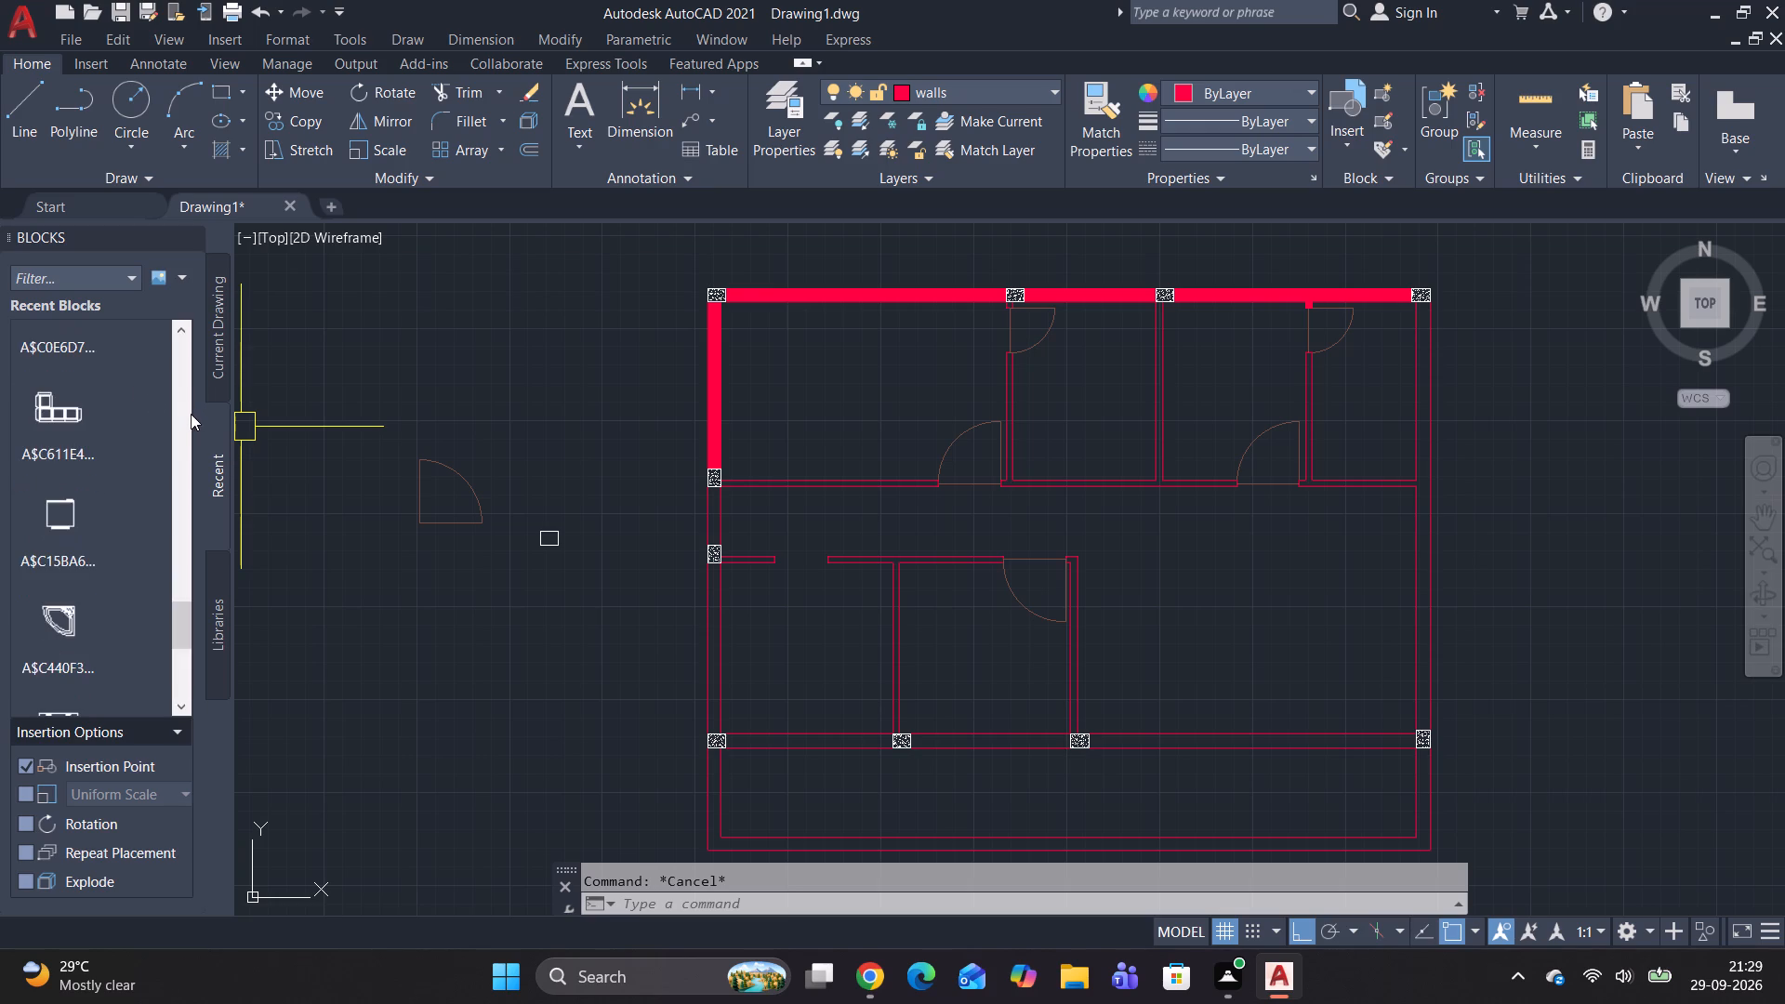
drag(191, 414, 161, 591)
click(187, 712)
click(176, 691)
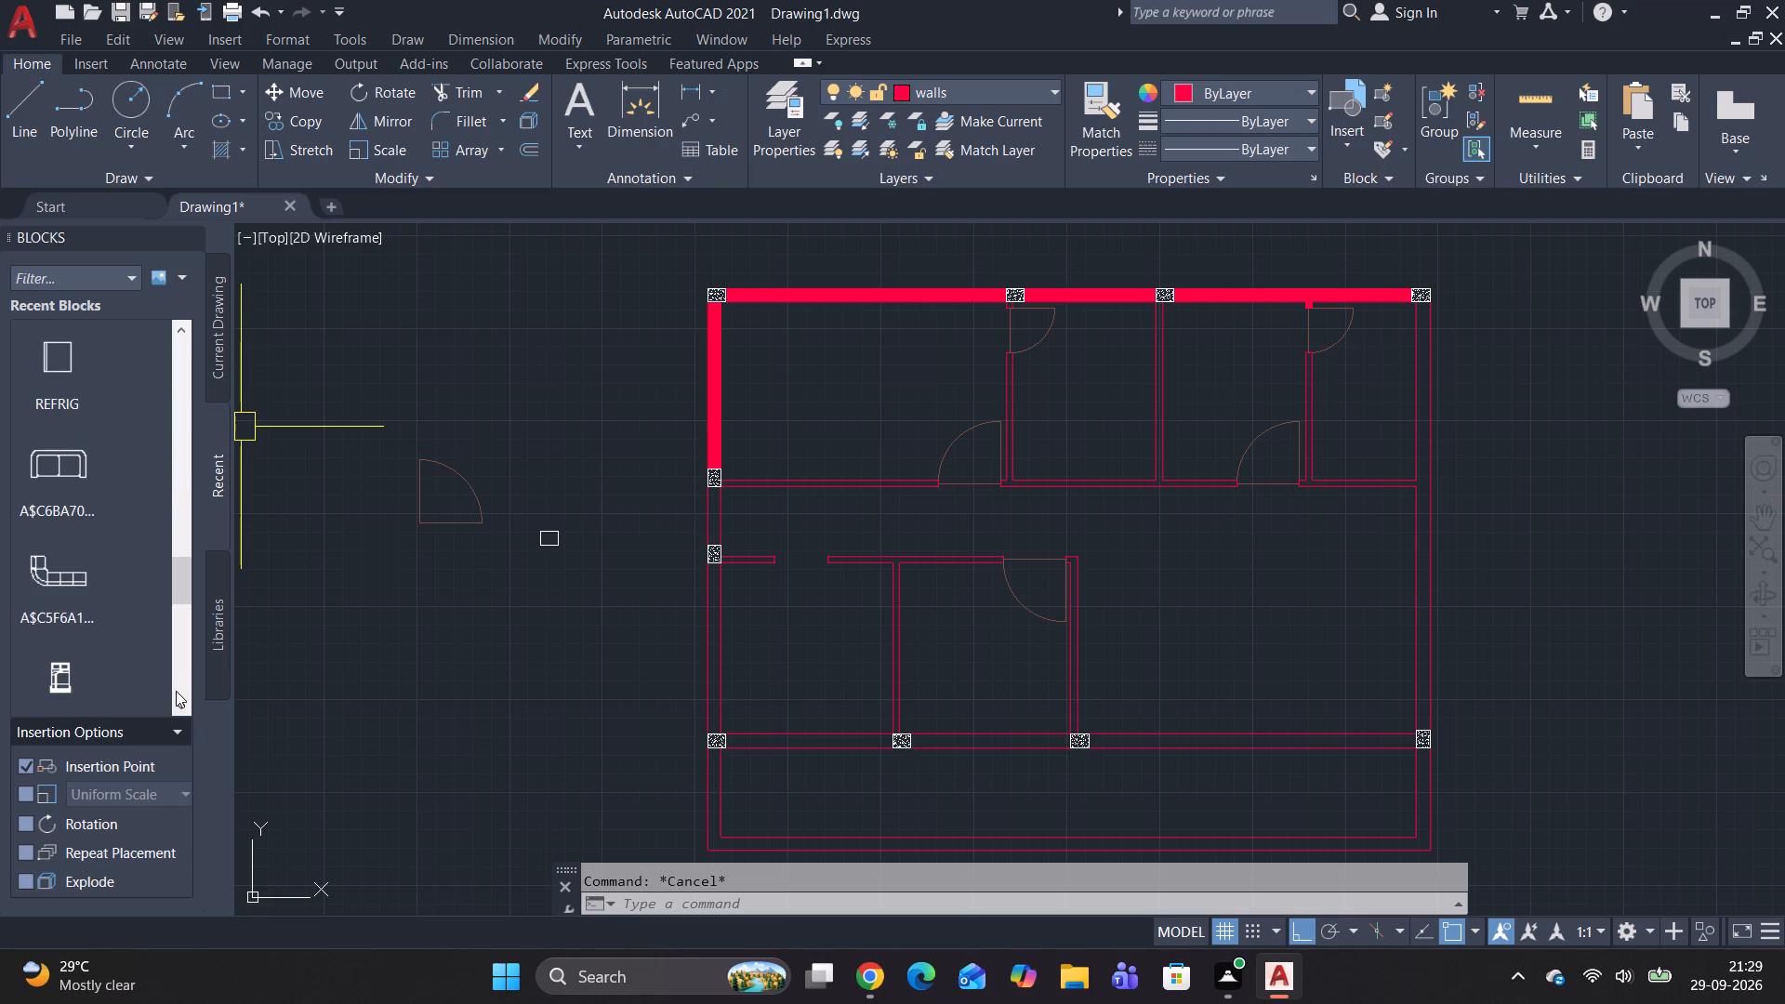
triple_click(181, 701)
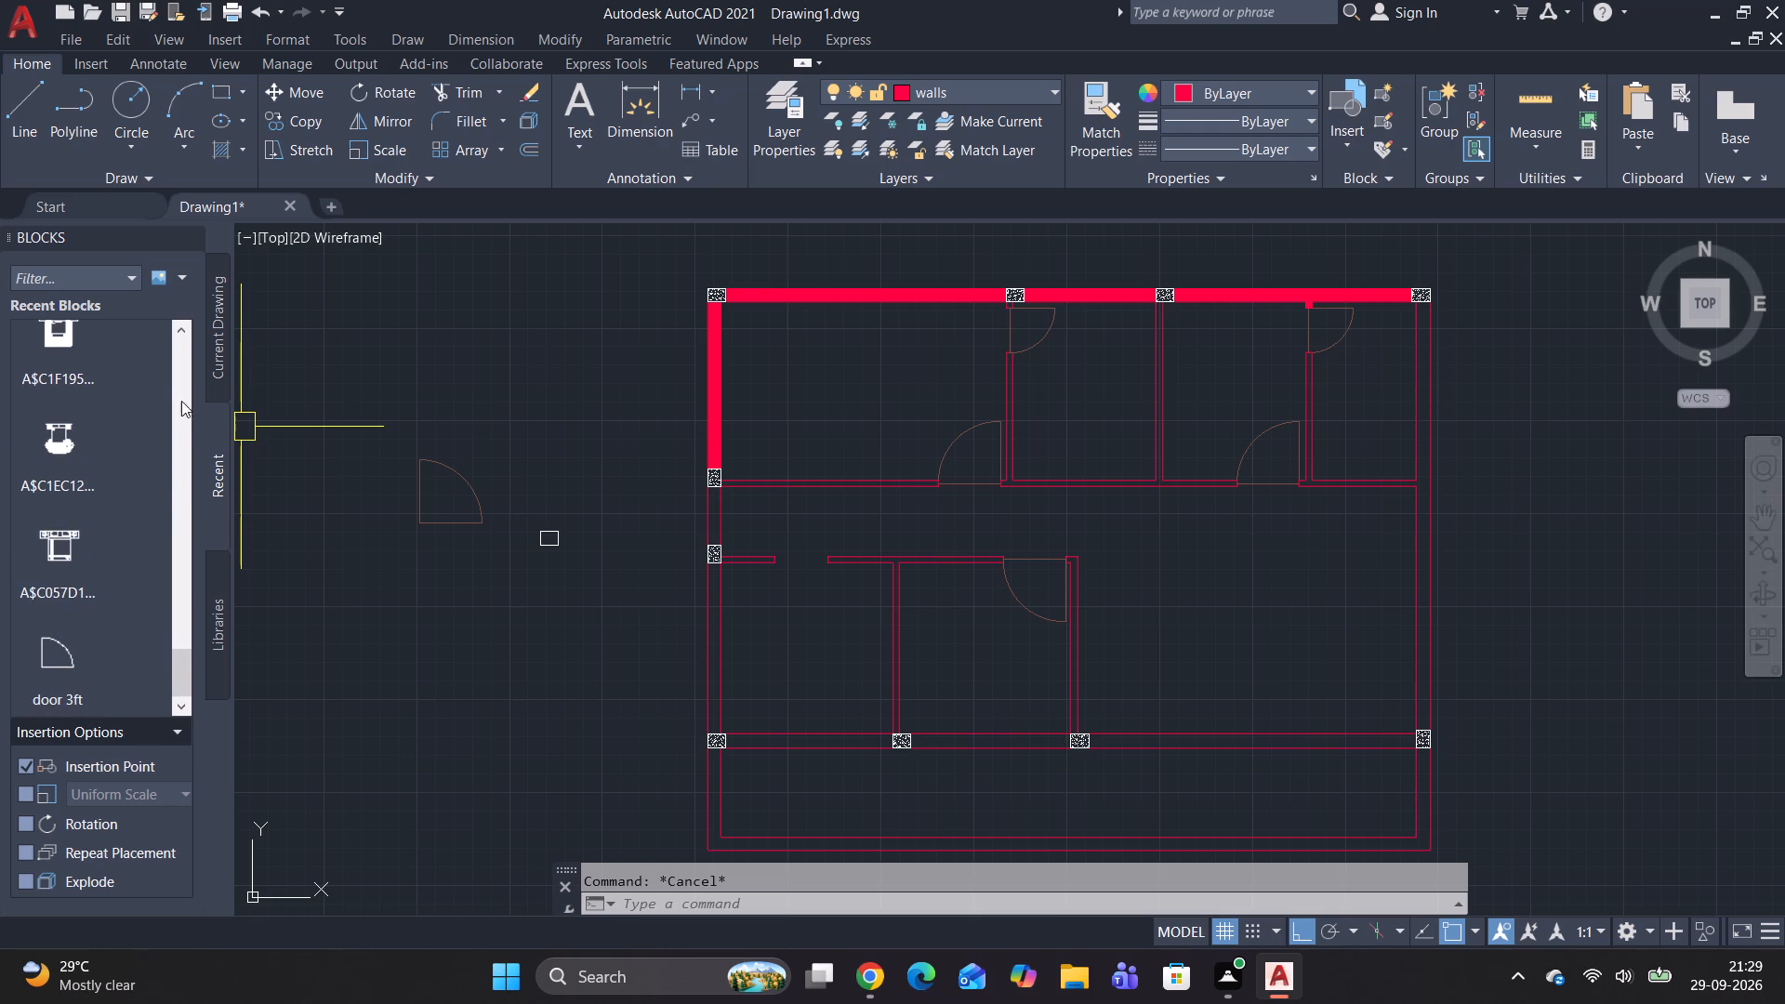
click(176, 333)
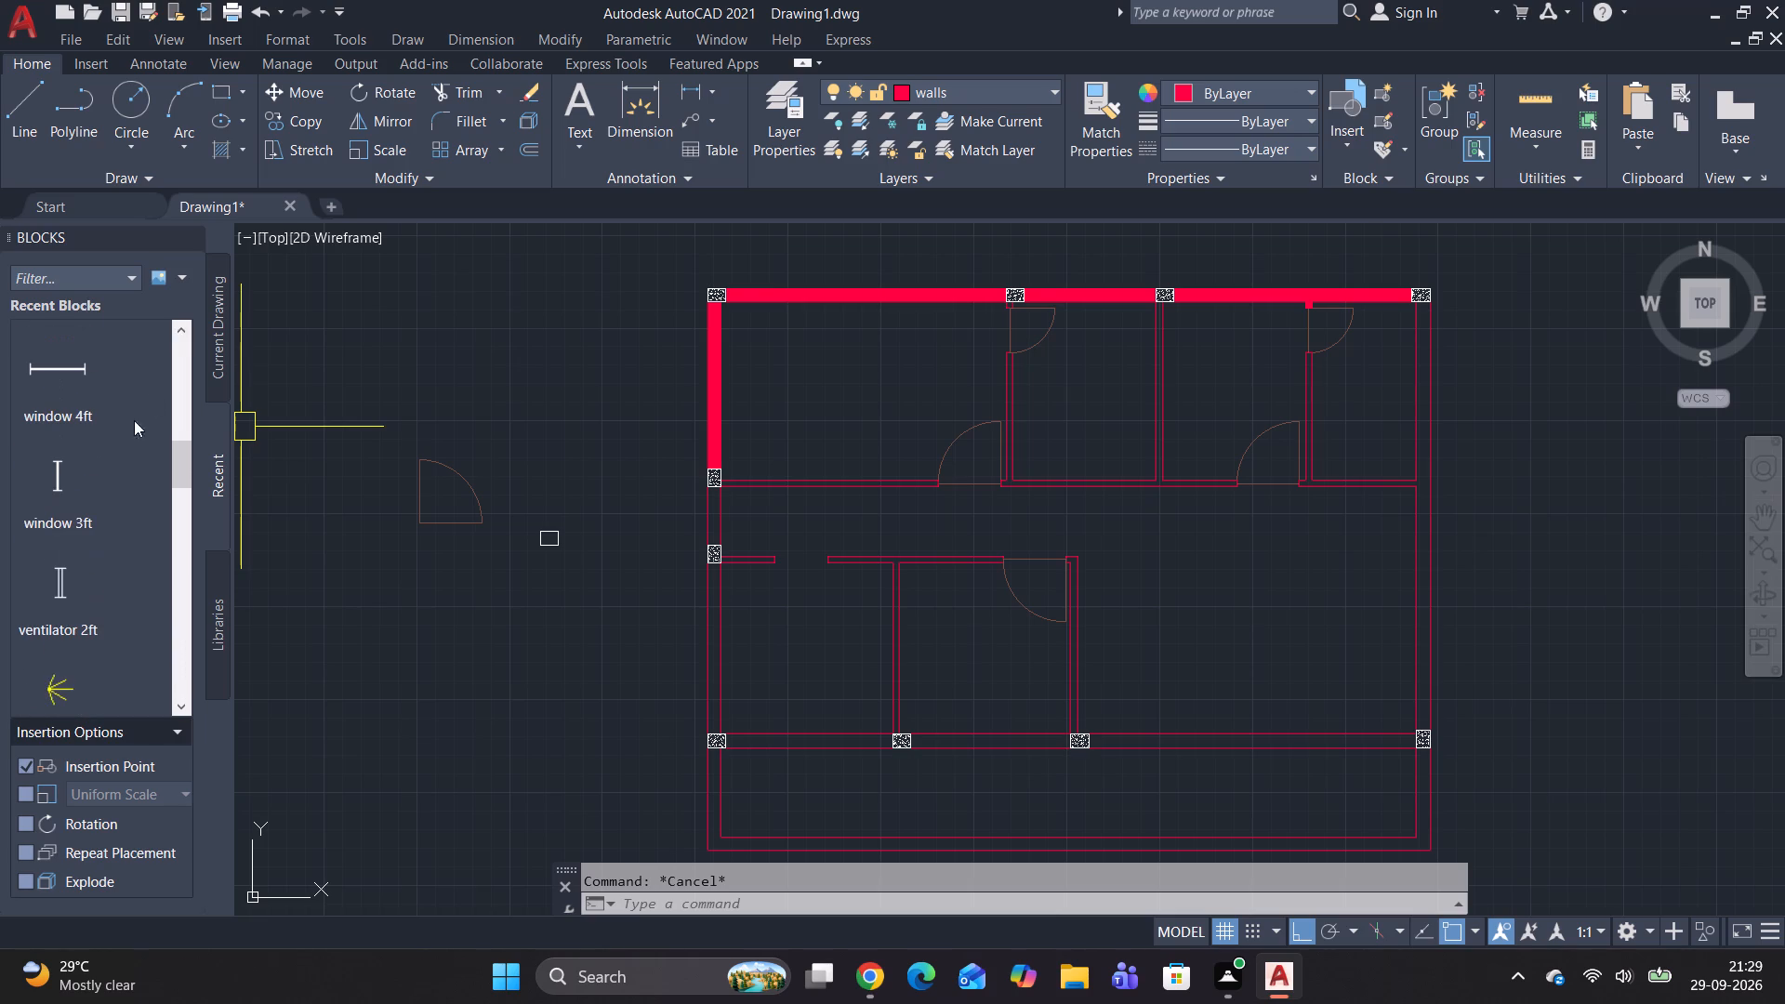
click(63, 502)
double_click(63, 502)
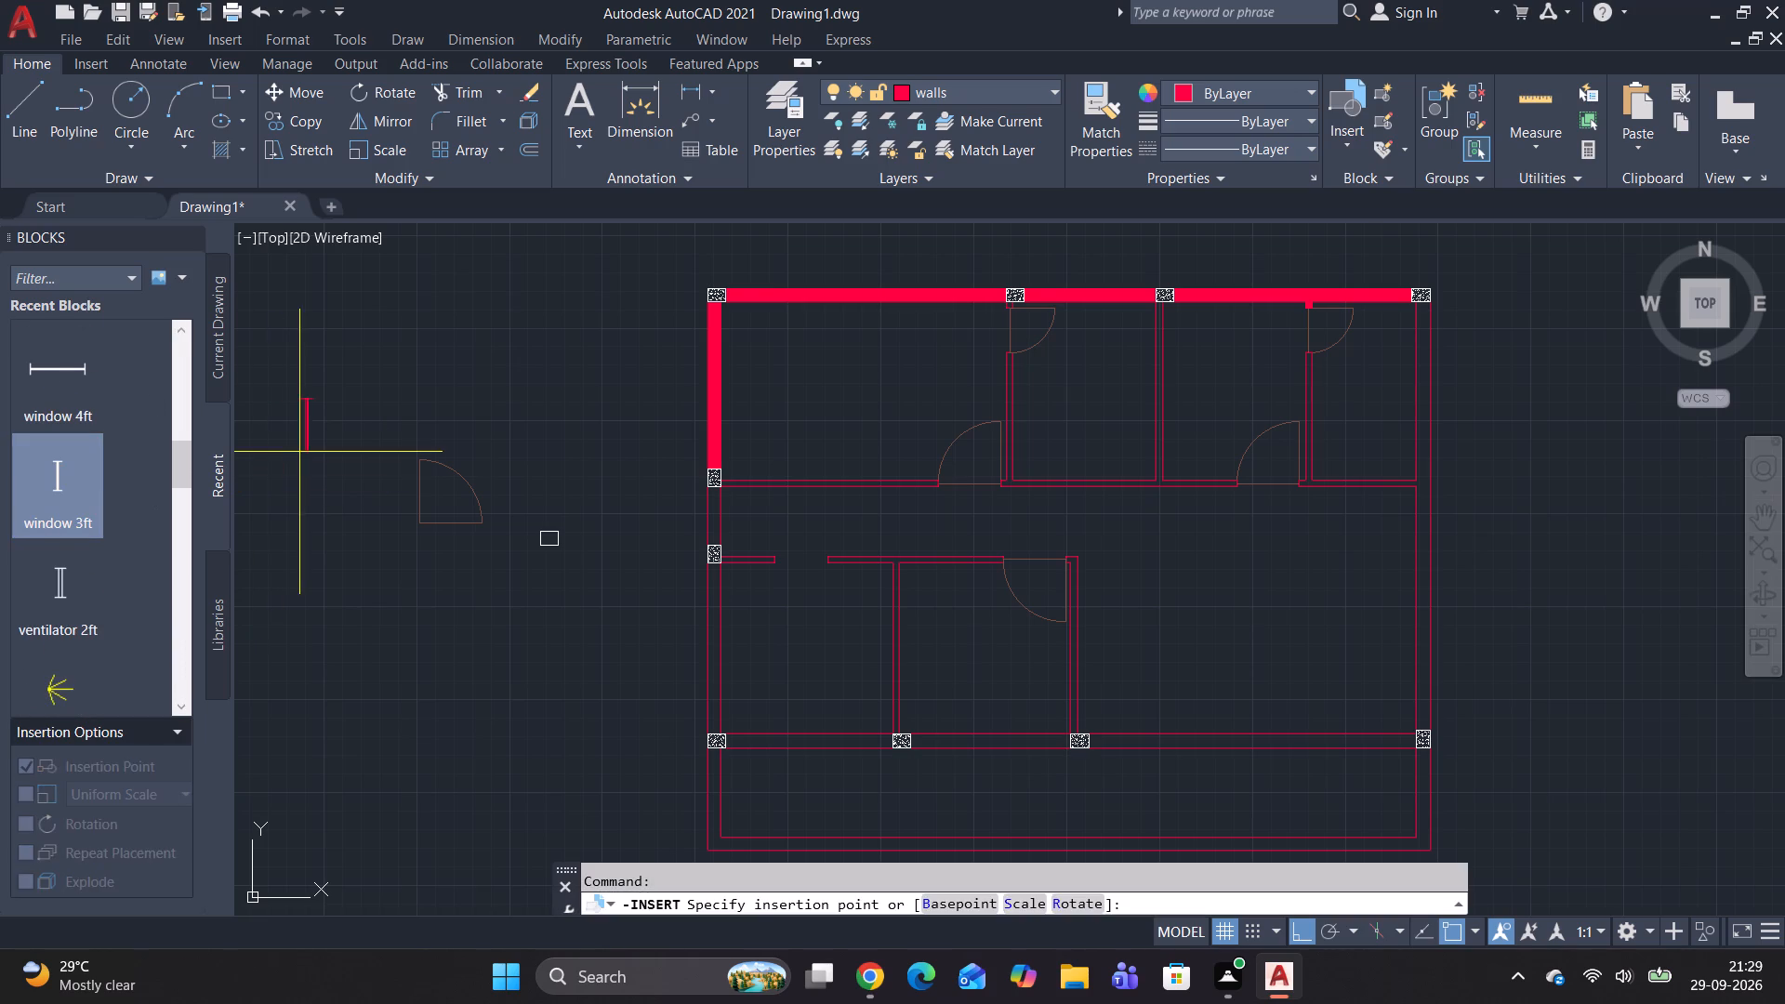
click(302, 452)
Assign the inserted 3 ft window block to the windows layer.
click(943, 85)
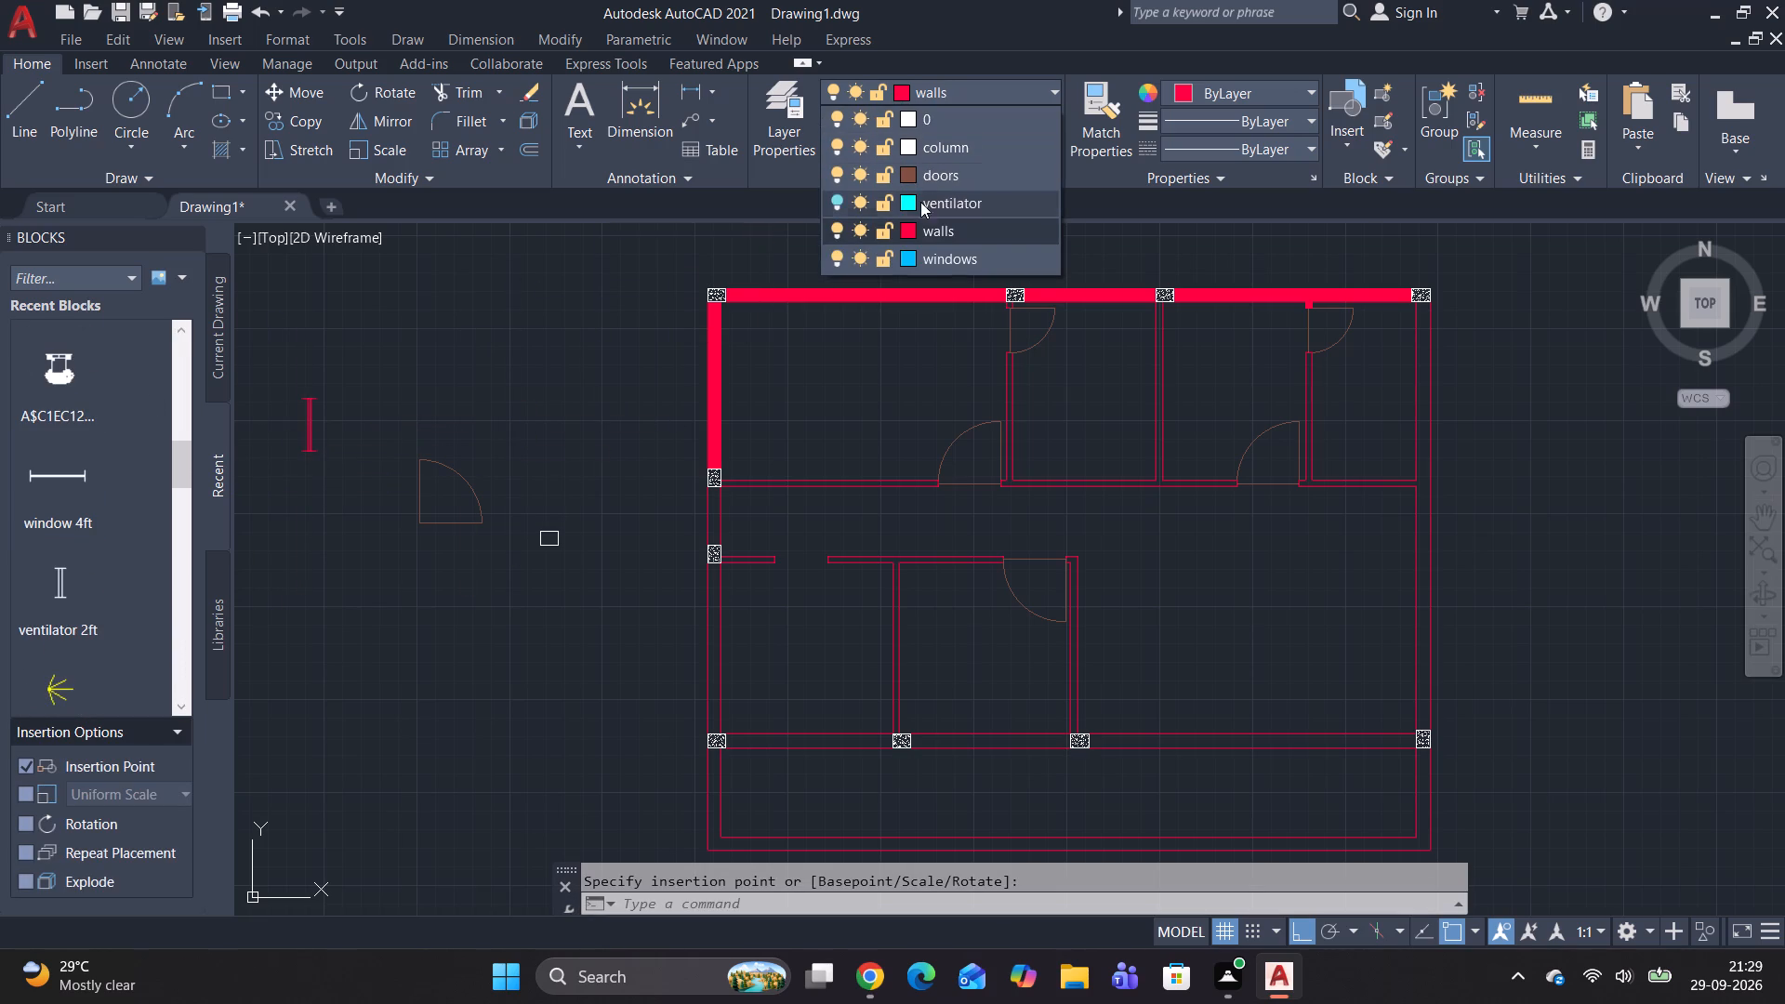
click(311, 424)
click(312, 424)
click(998, 88)
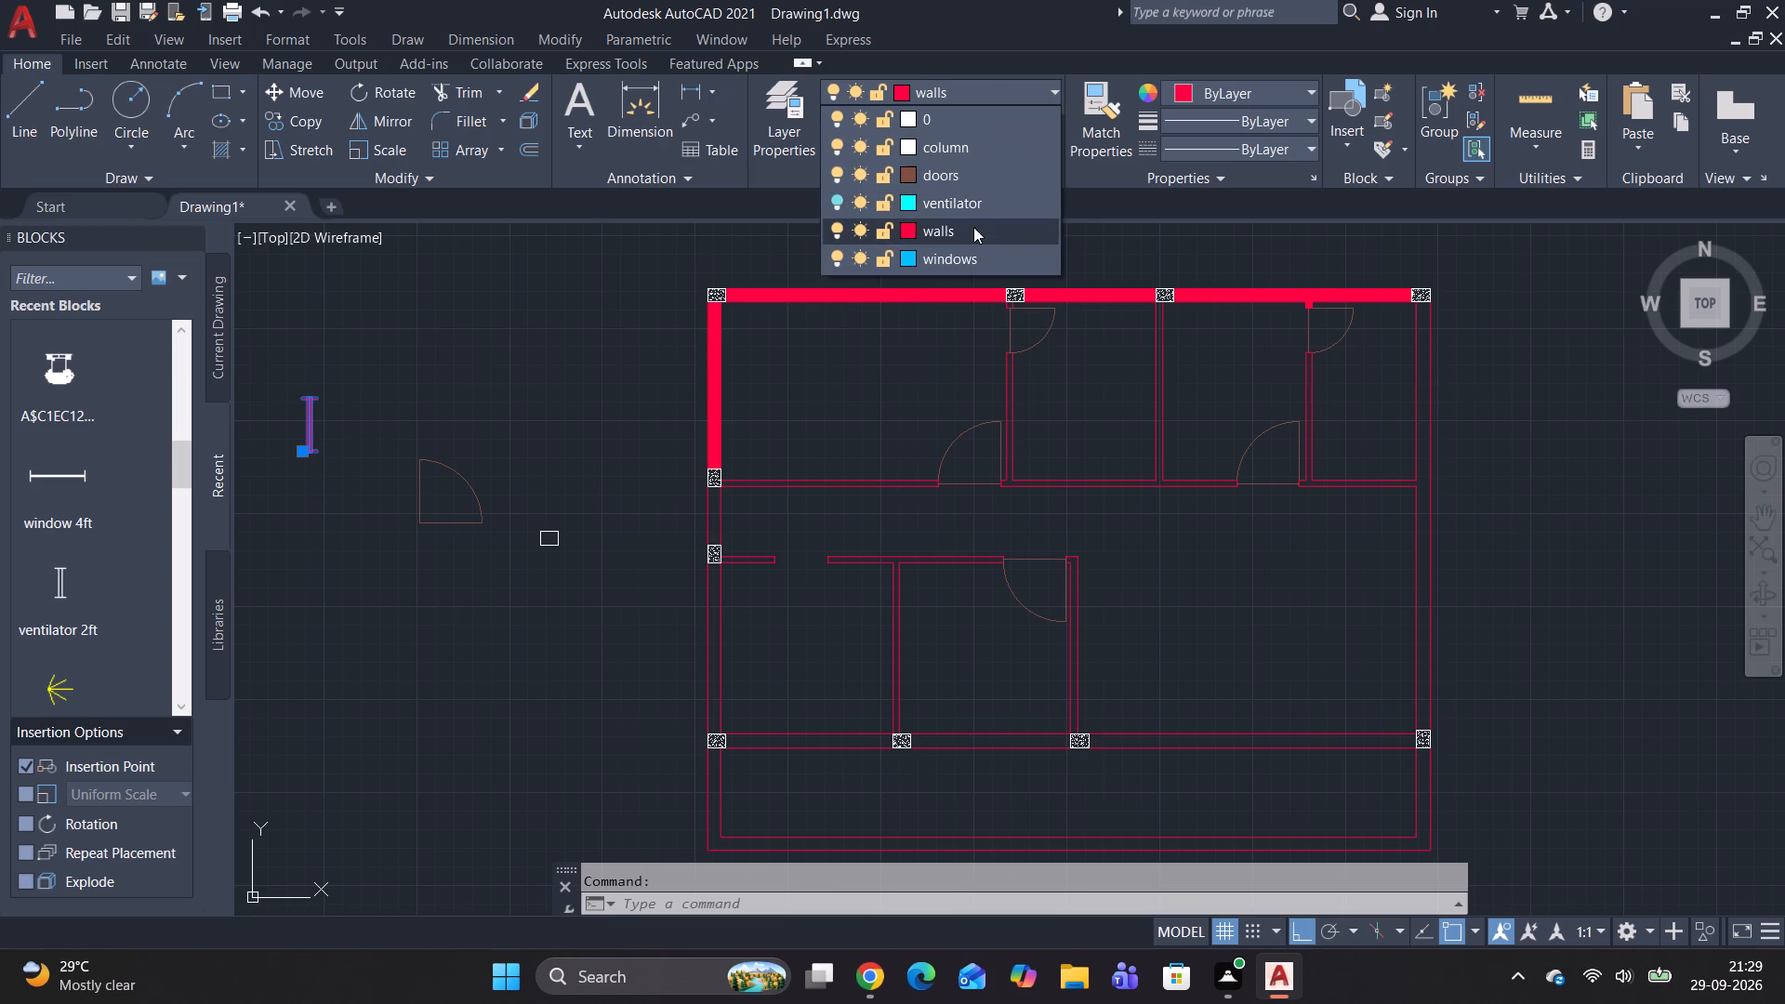
click(966, 258)
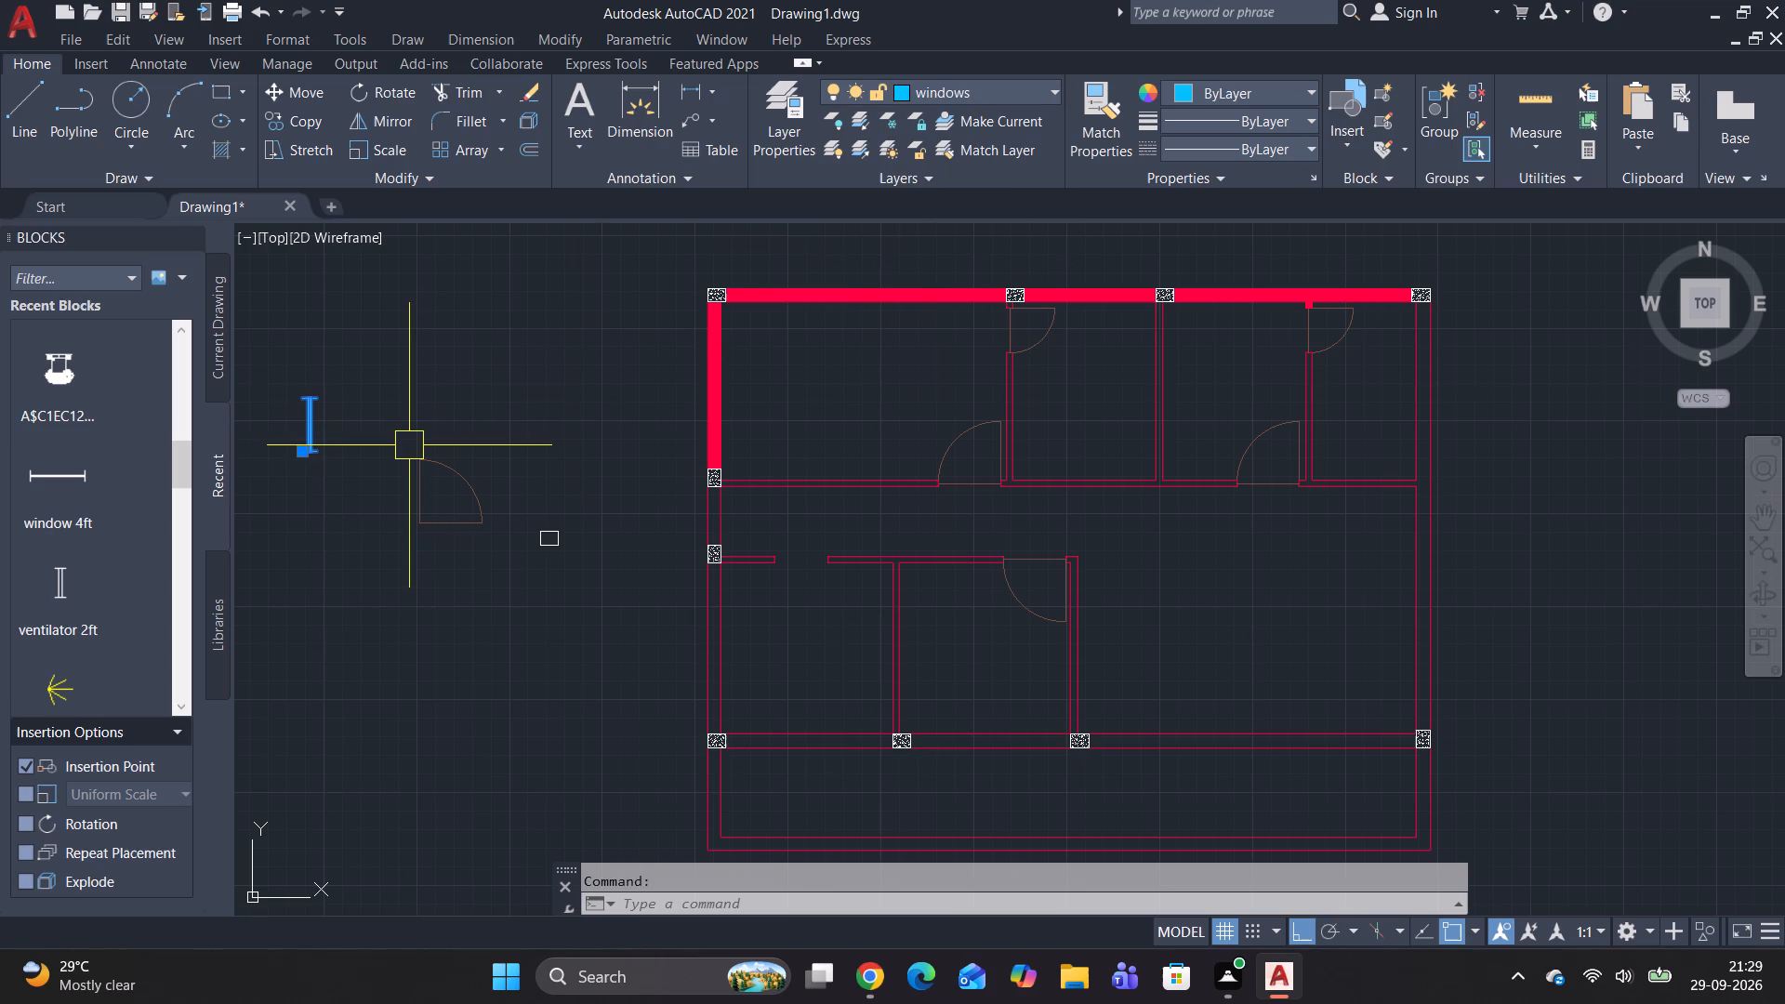
Rotate the 3 ft window block by 270° about its upper end so it lies horizontally.
text(ro)
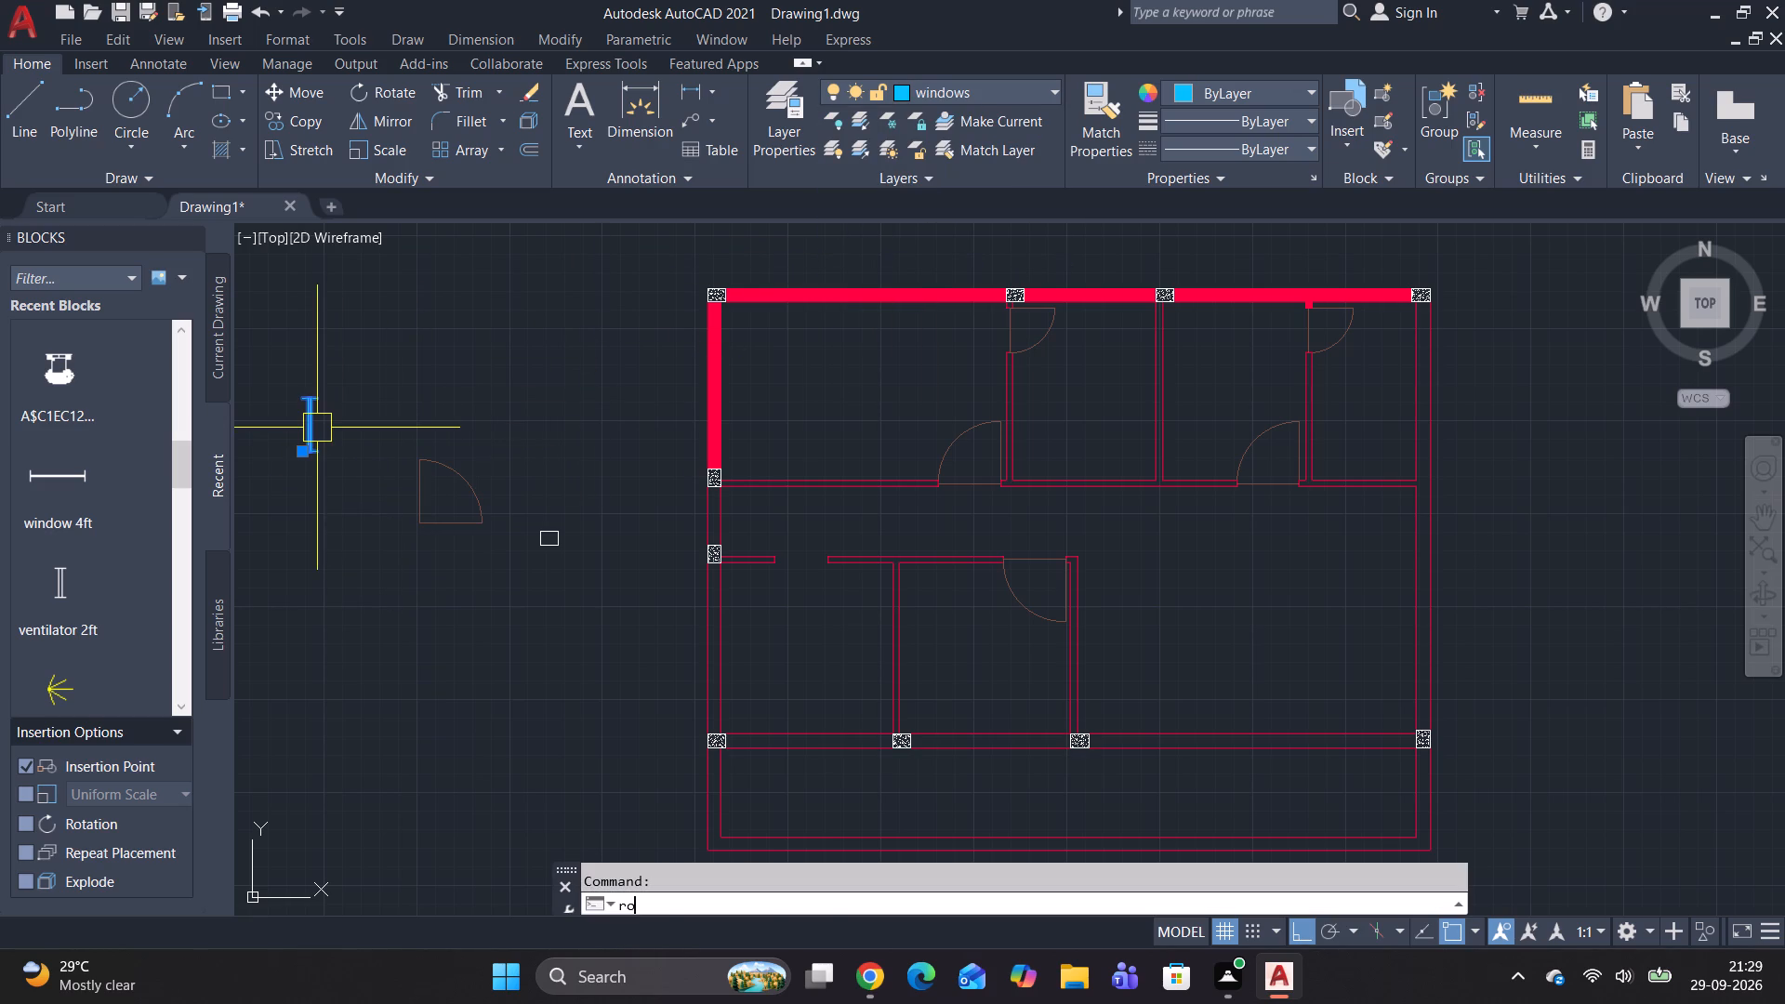
key(space)
click(323, 399)
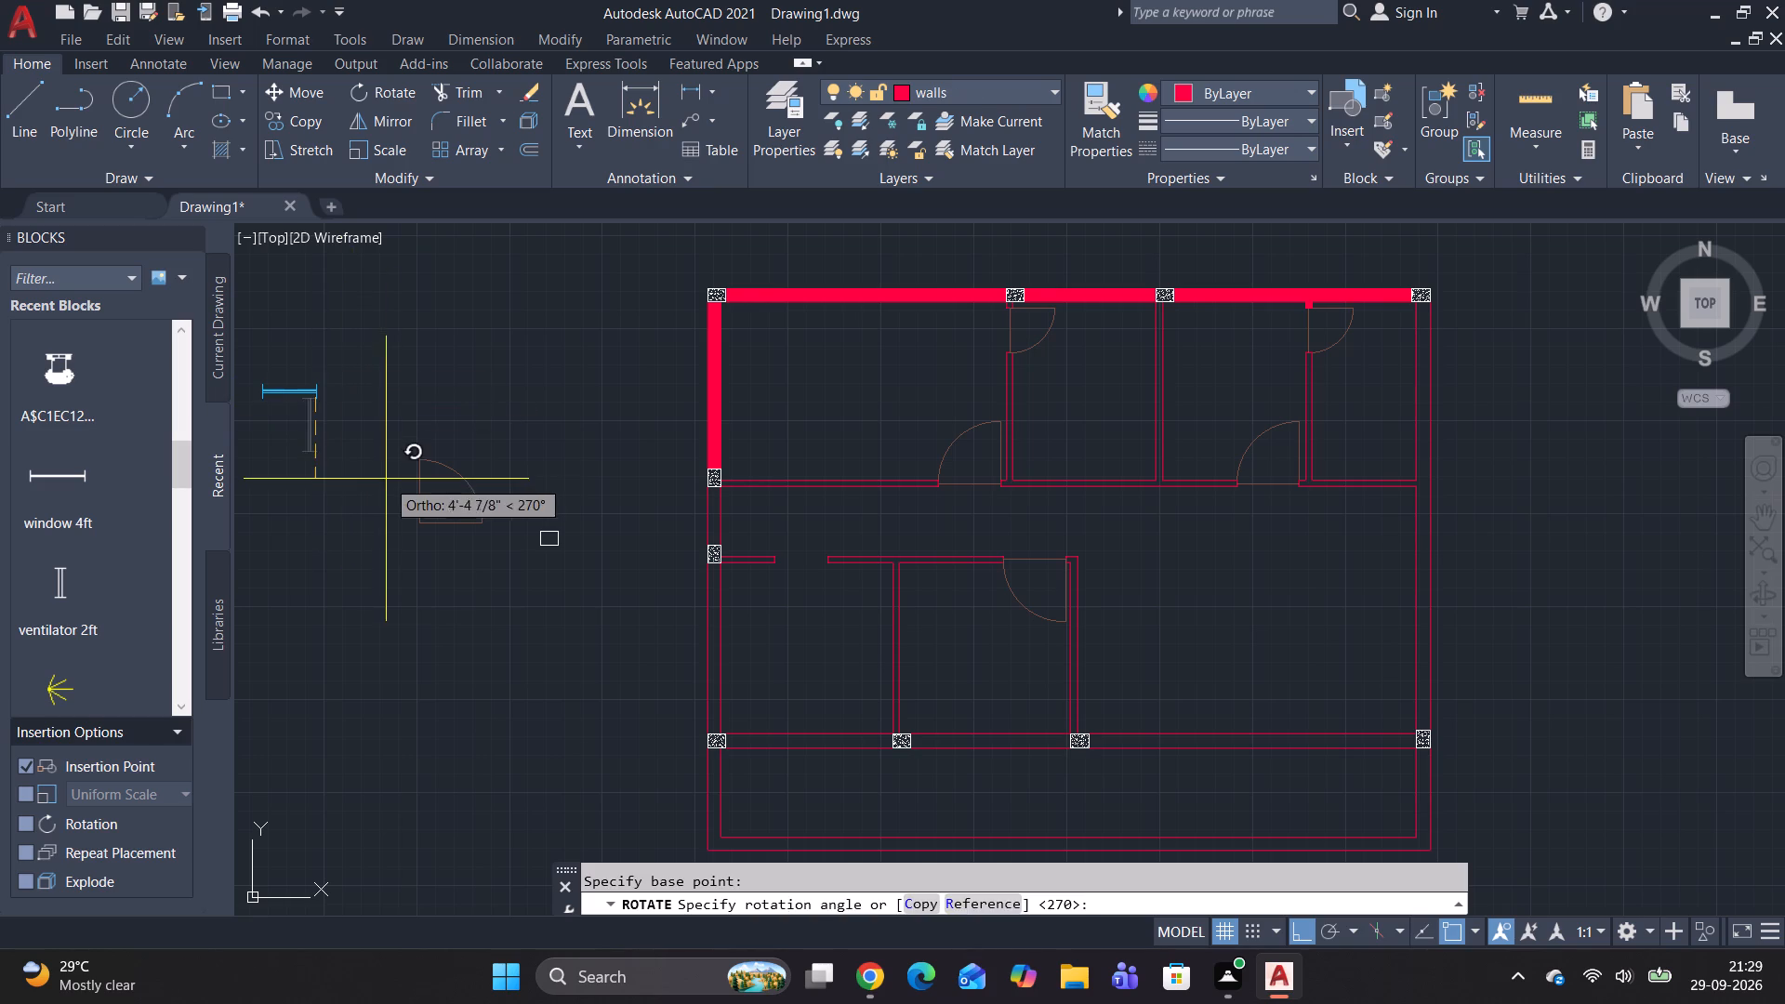
click(385, 493)
key(Escape)
key(Escape)
key(Escape)
key(Escape)
key(Escape)
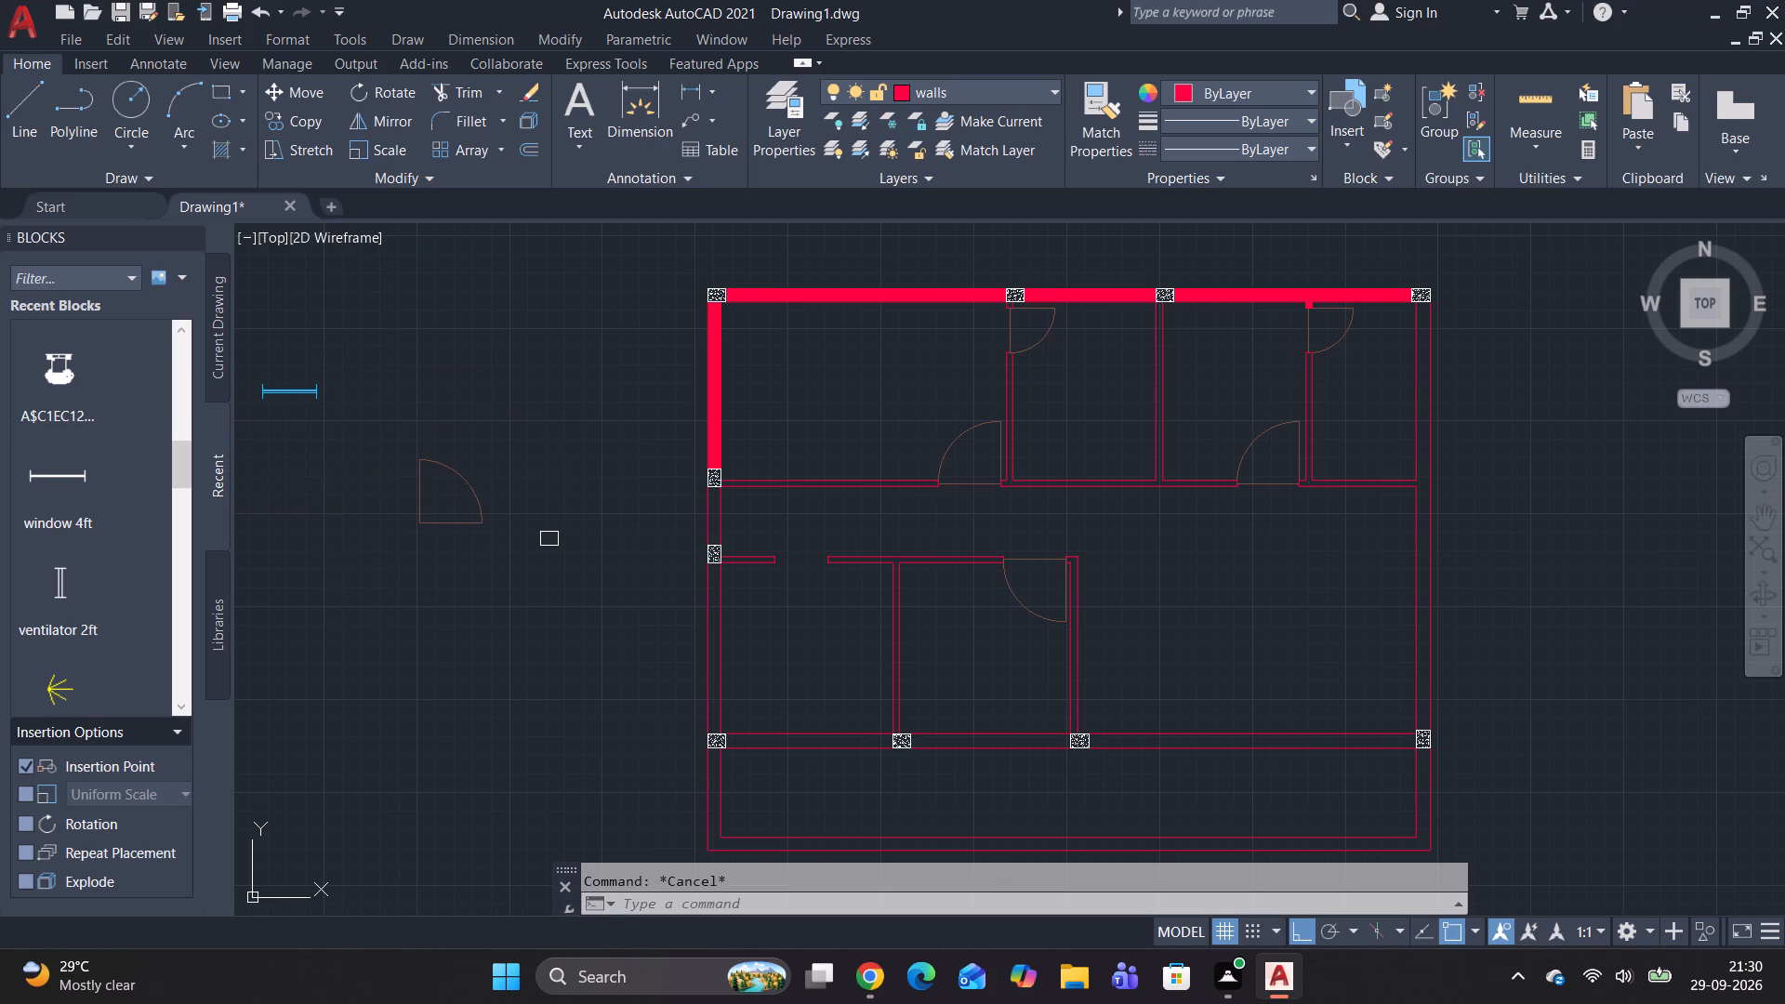
key(Escape)
key(Escape)
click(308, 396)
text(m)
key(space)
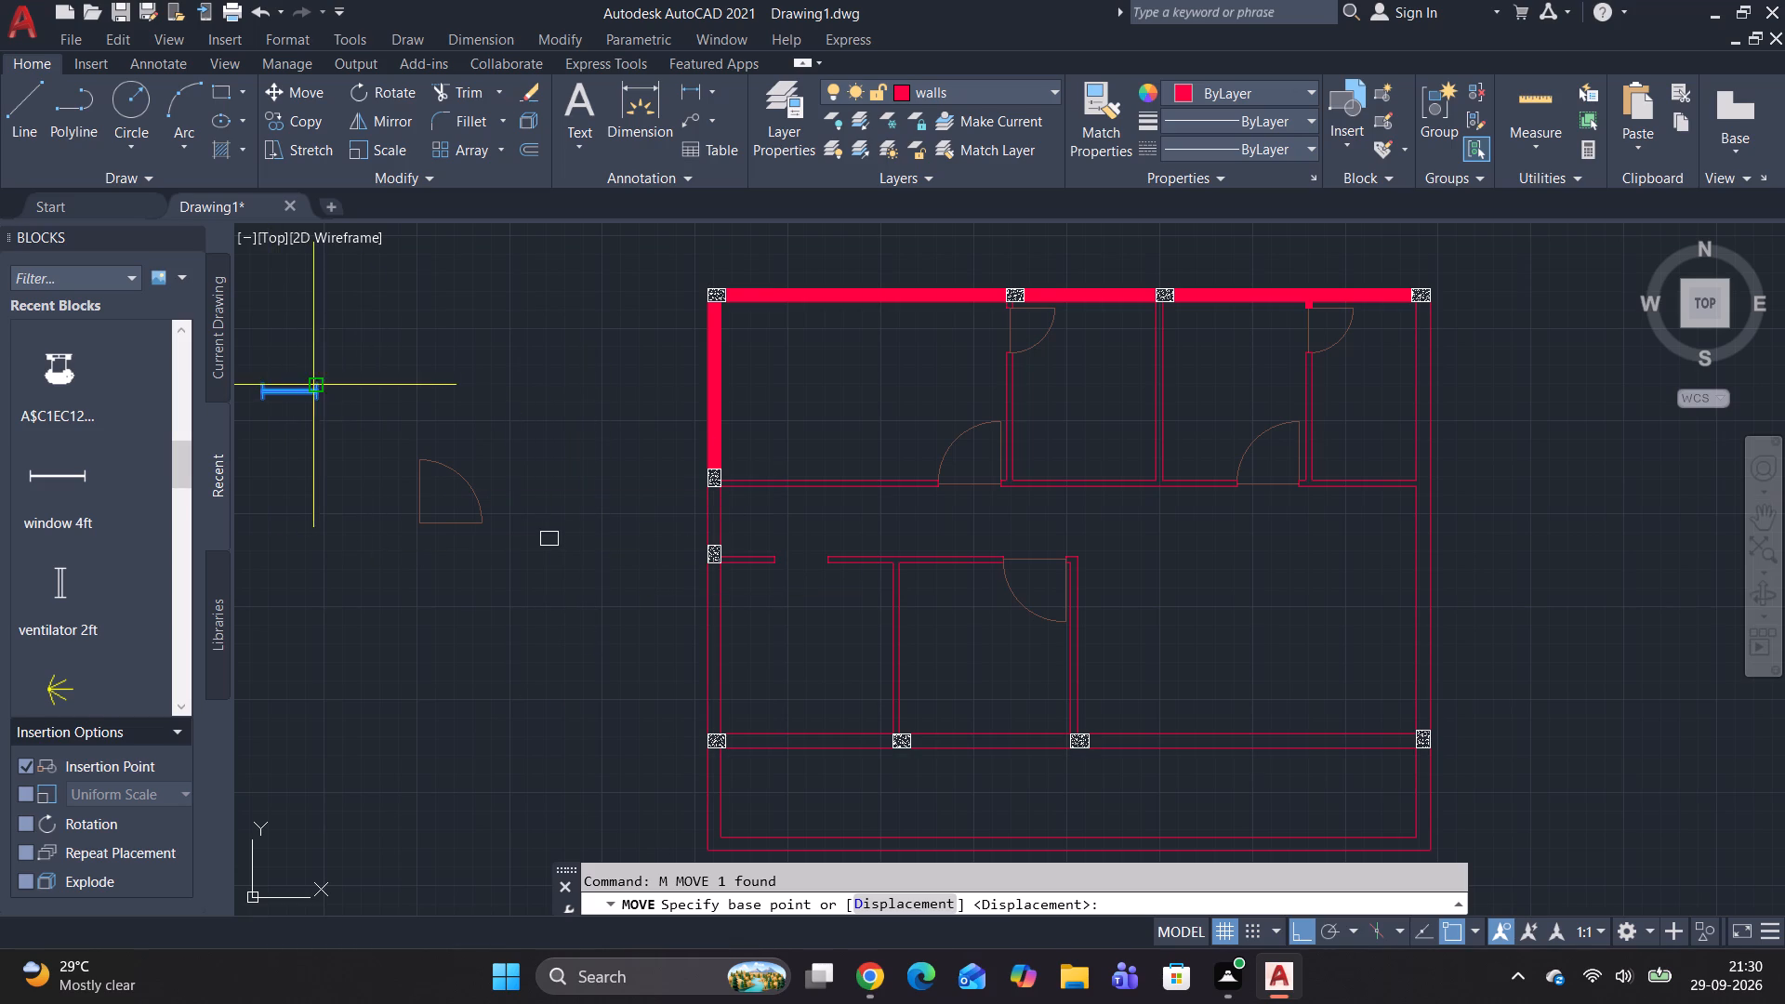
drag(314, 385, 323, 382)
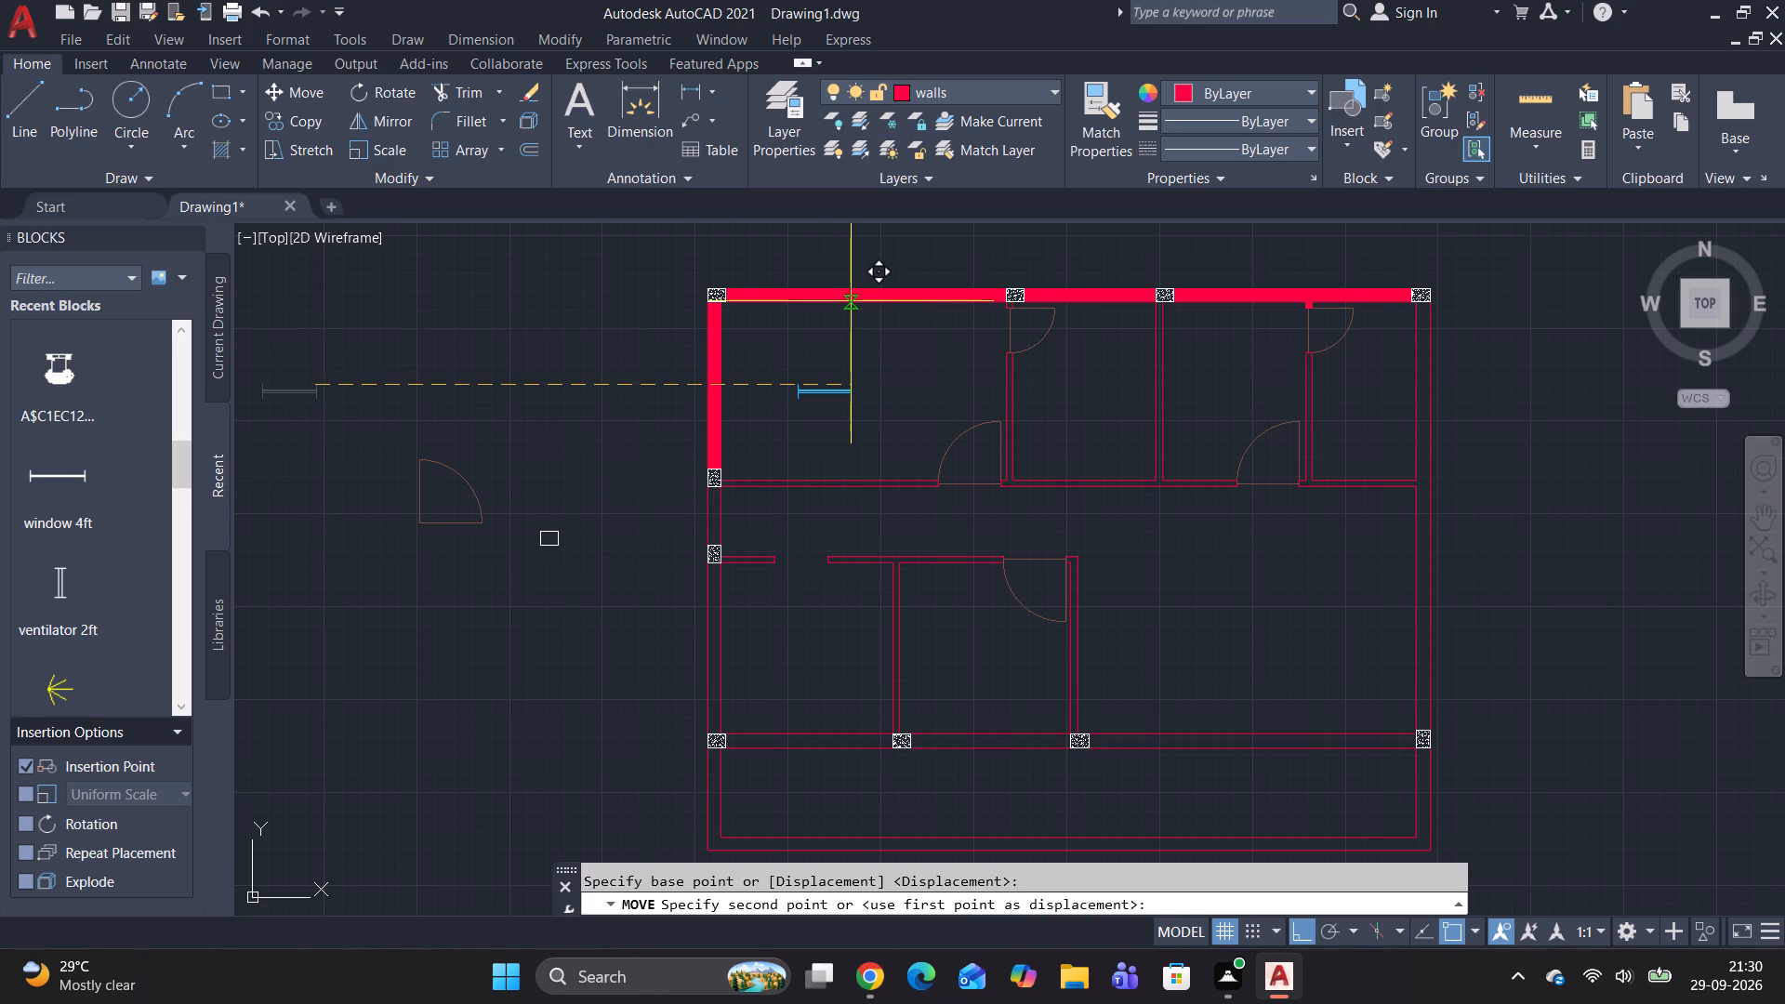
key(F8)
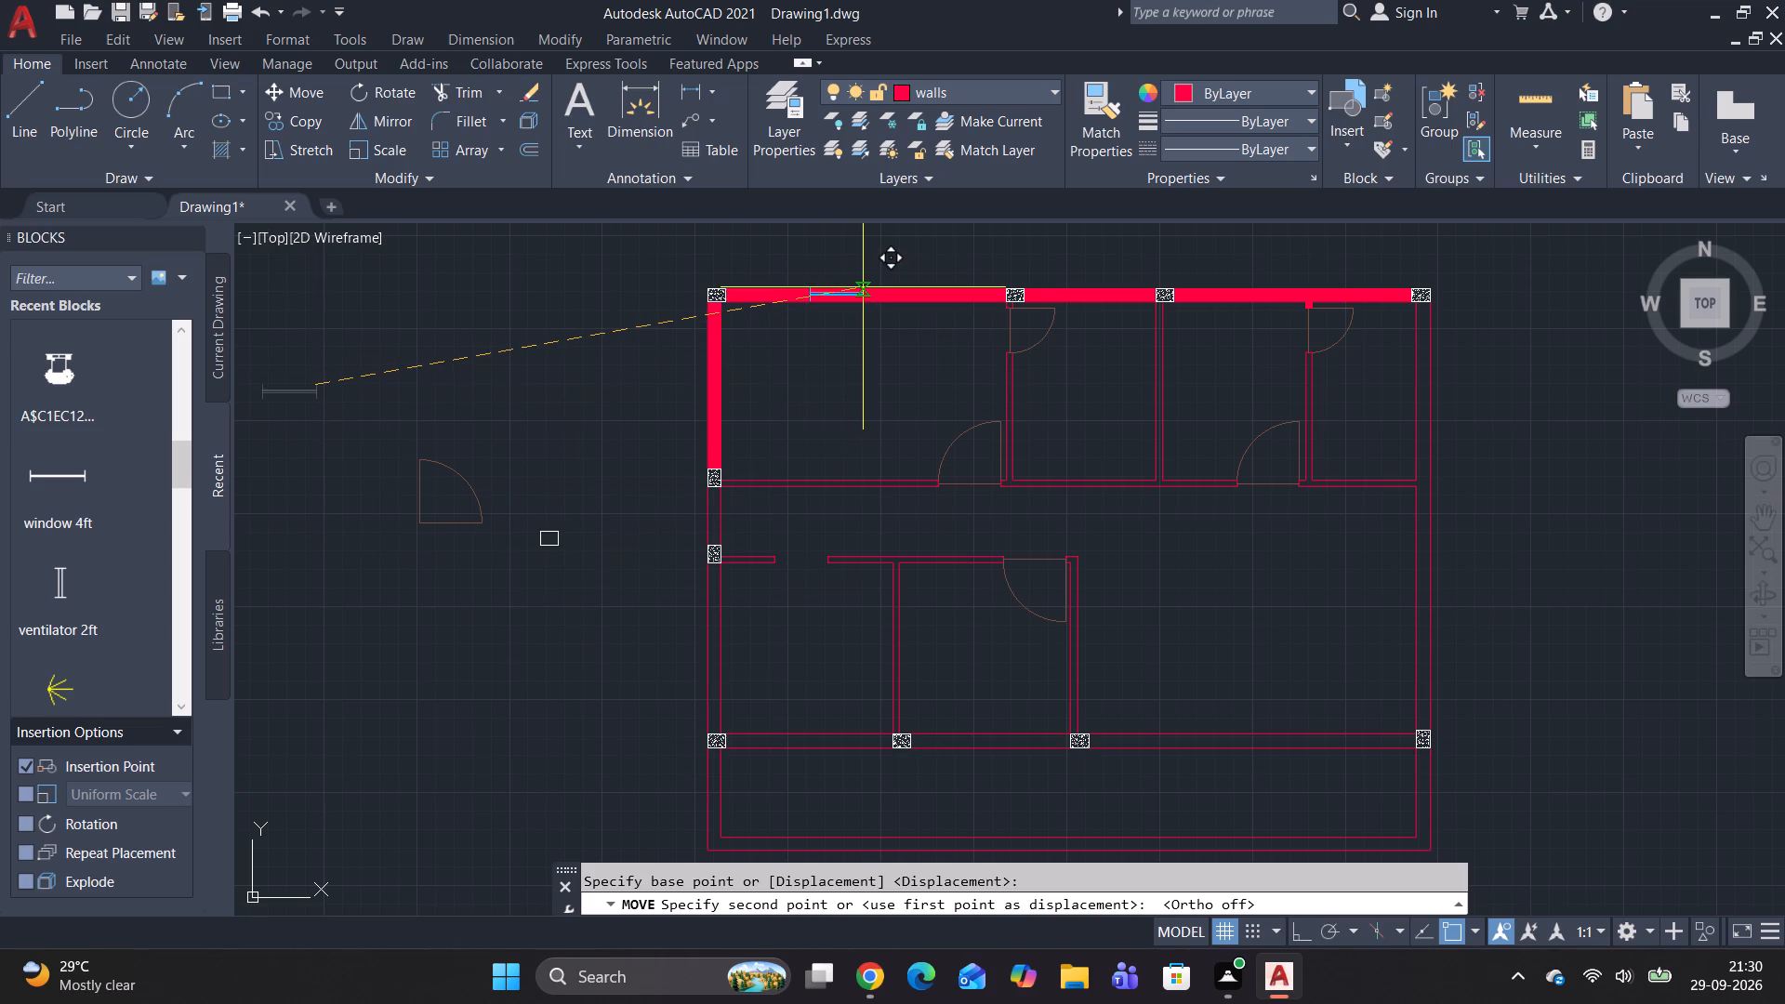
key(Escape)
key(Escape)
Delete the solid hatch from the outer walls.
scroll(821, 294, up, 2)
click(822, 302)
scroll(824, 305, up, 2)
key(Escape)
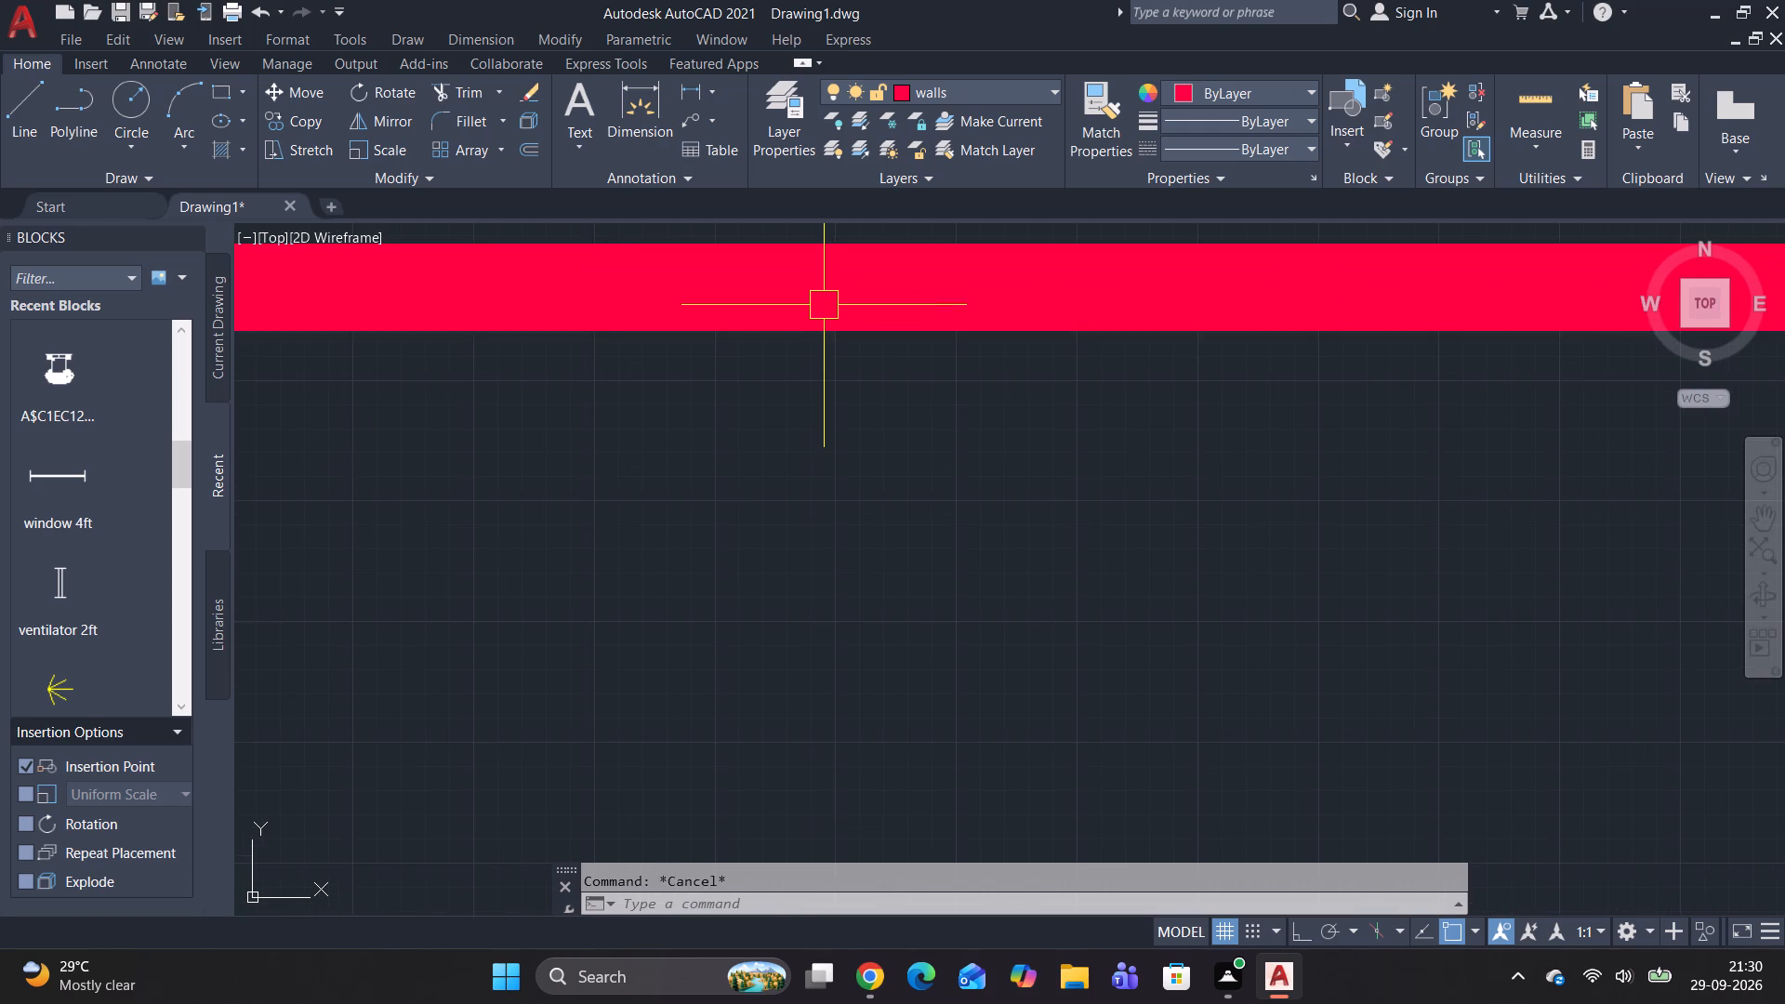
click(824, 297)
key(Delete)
Move the 3 ft window block by its upper corner into the top outer wall of the upper-left room, nearer the corner column.
scroll(824, 297, down, 3)
scroll(716, 415, down, 2)
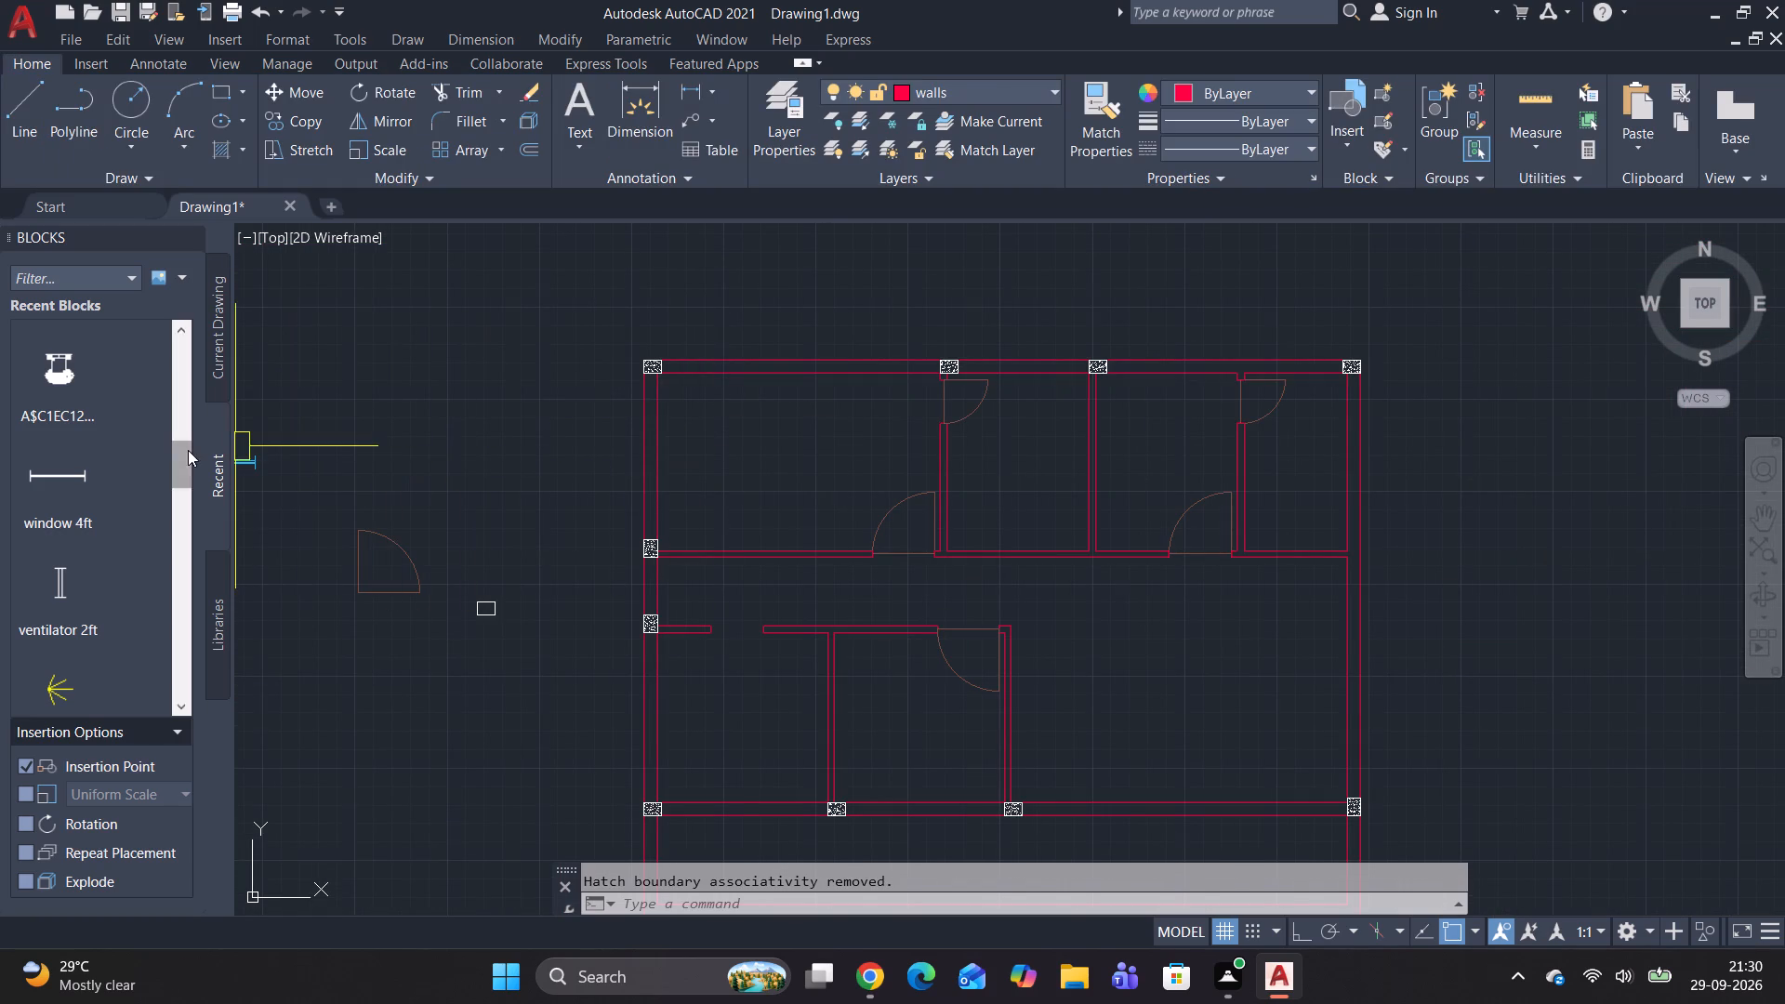
click(251, 455)
text(m)
key(space)
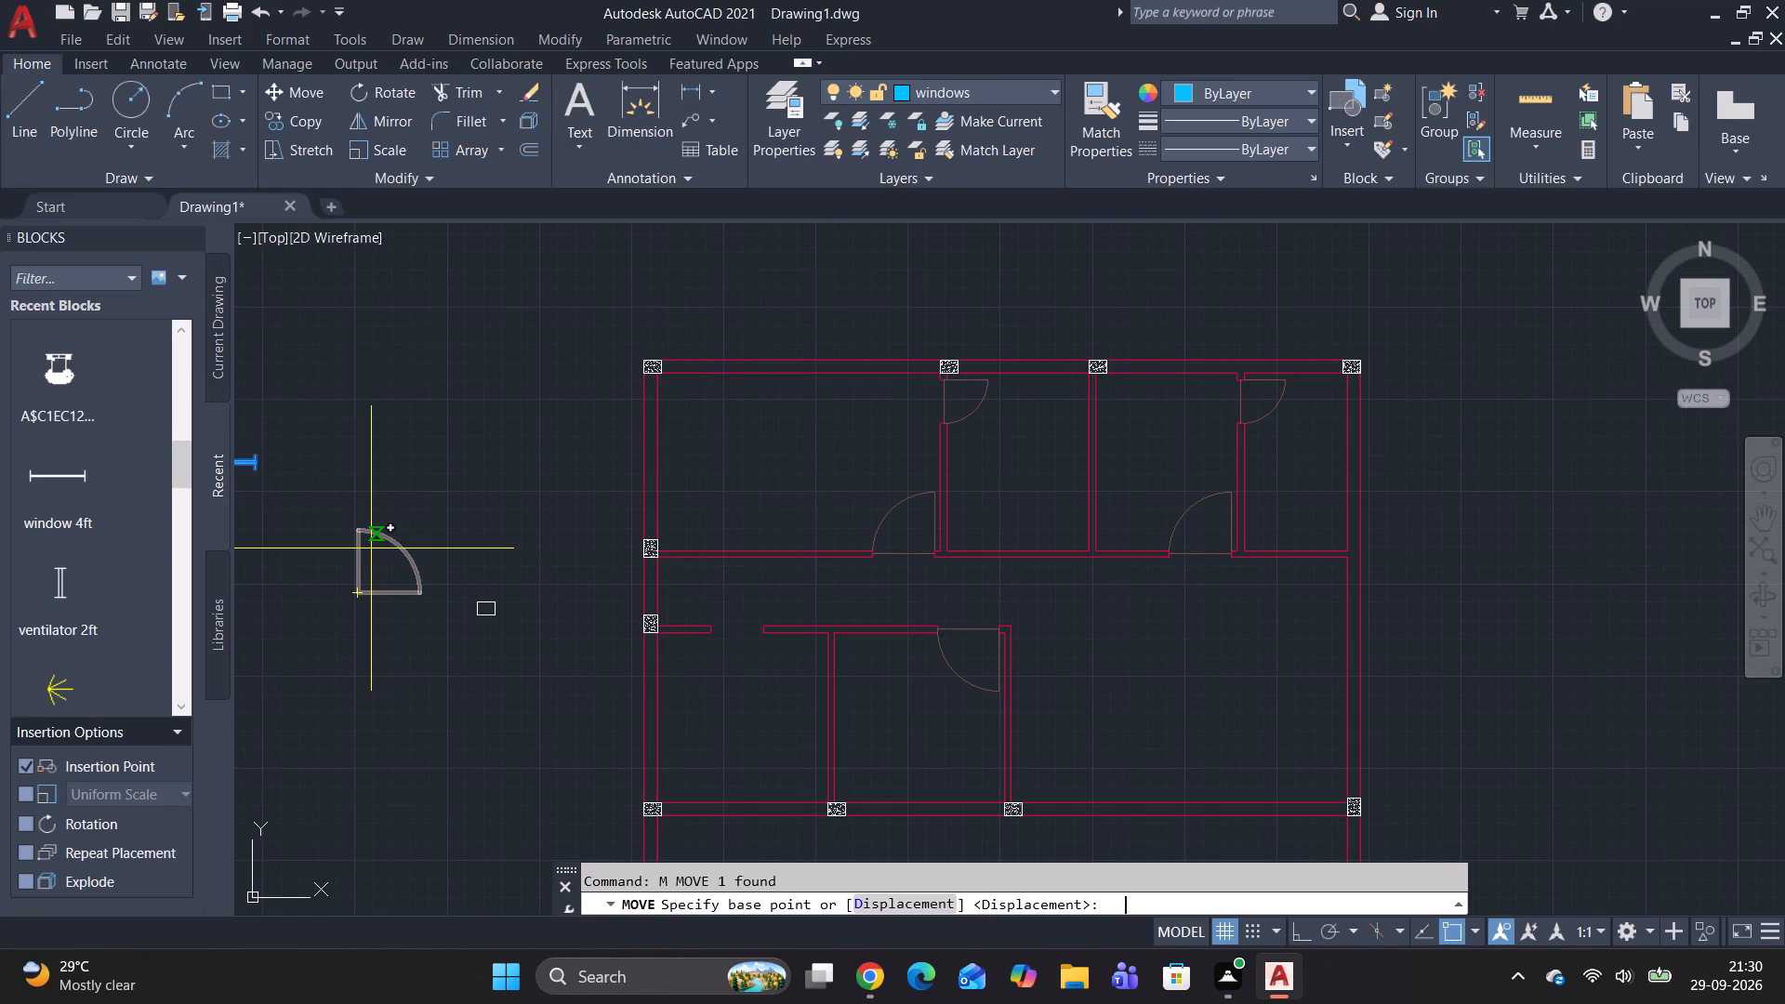
click(252, 456)
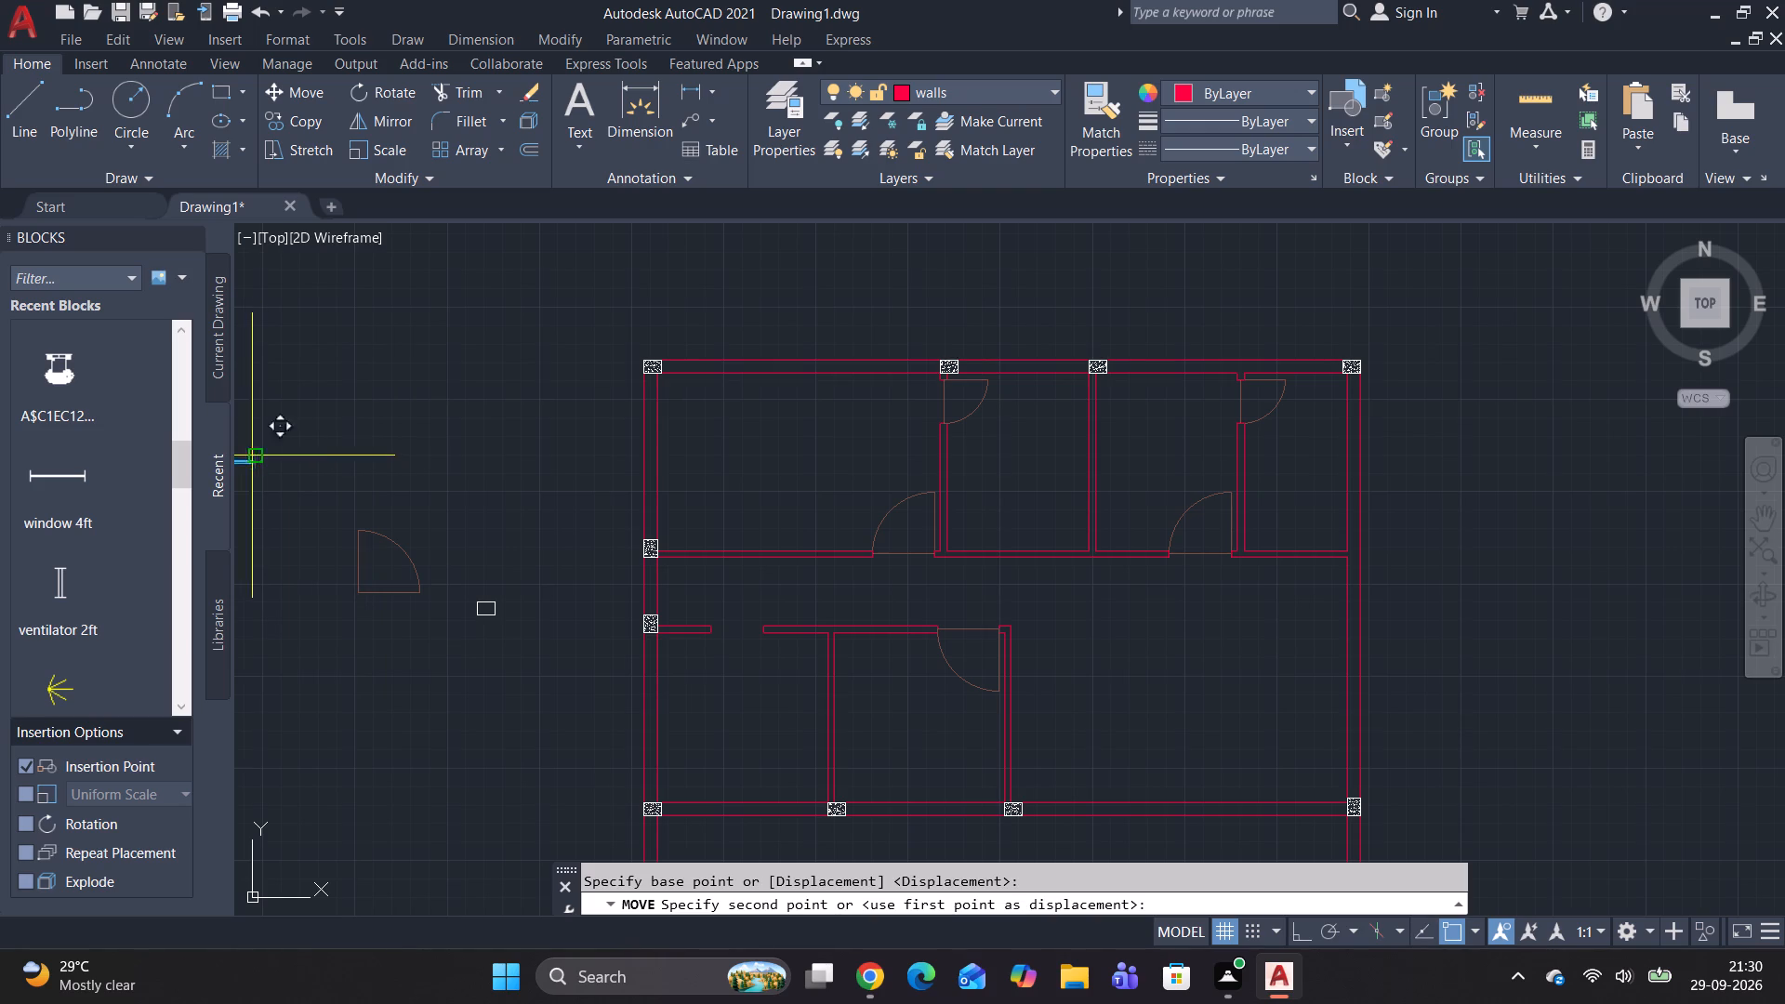
scroll(757, 368, up, 2)
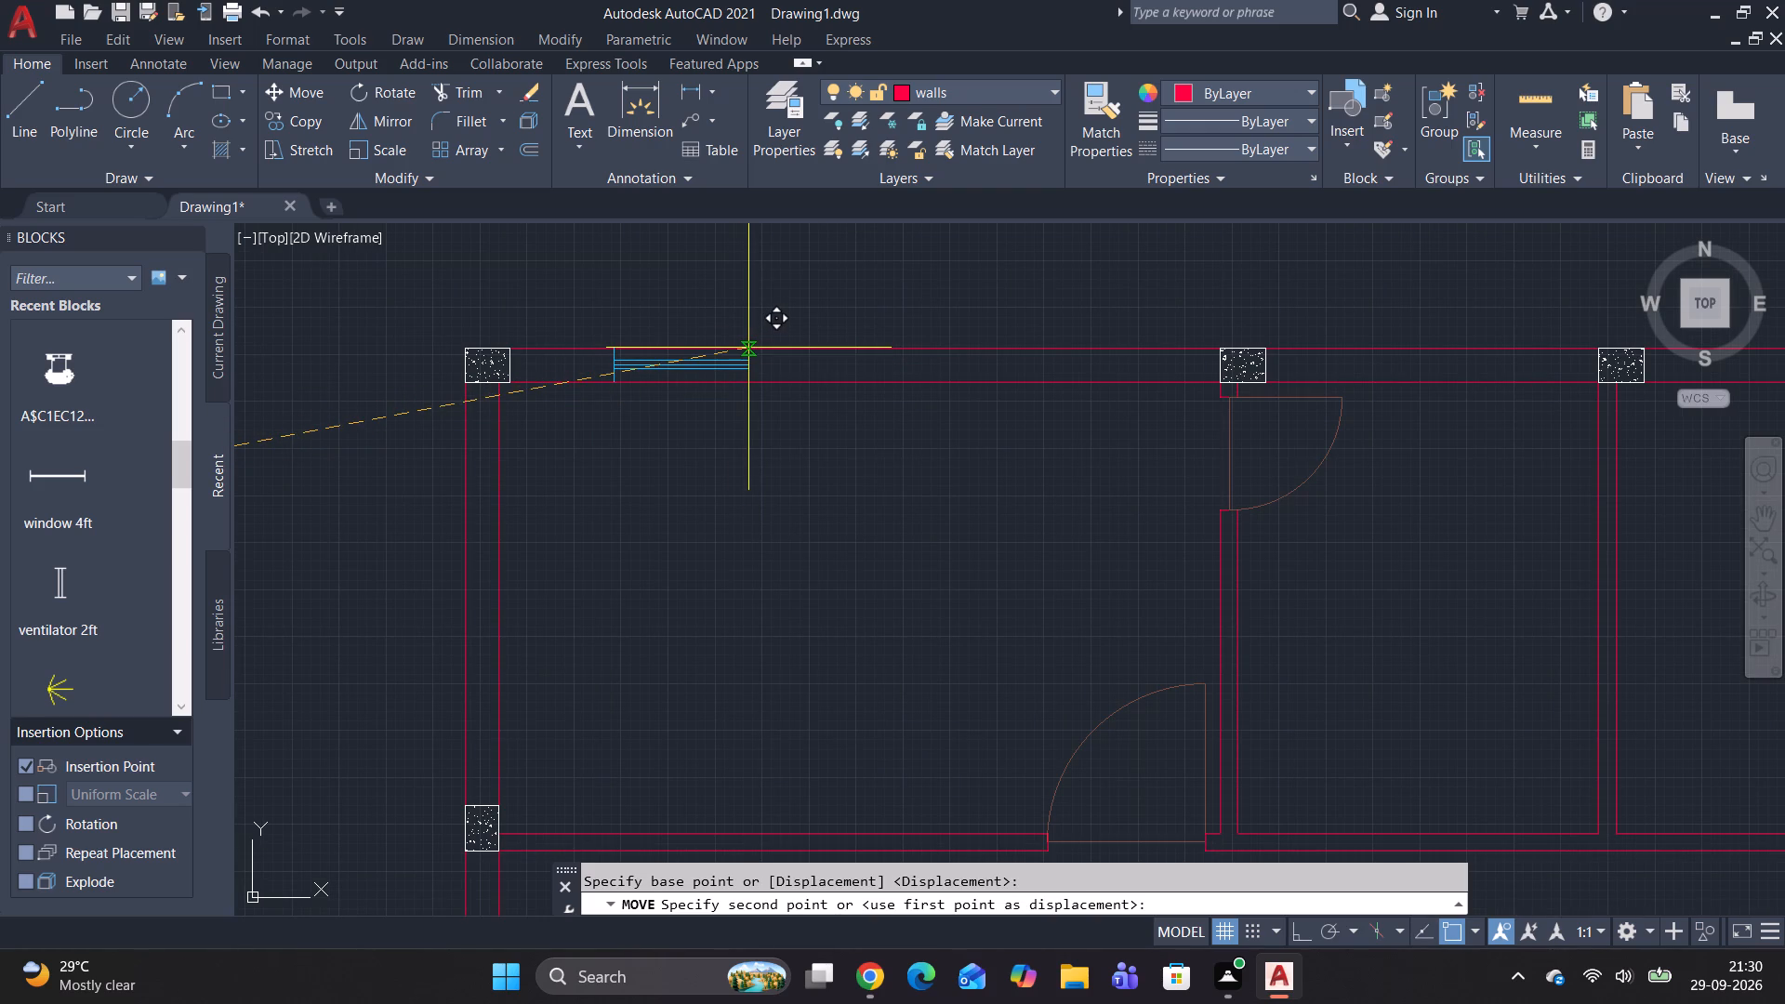
click(748, 348)
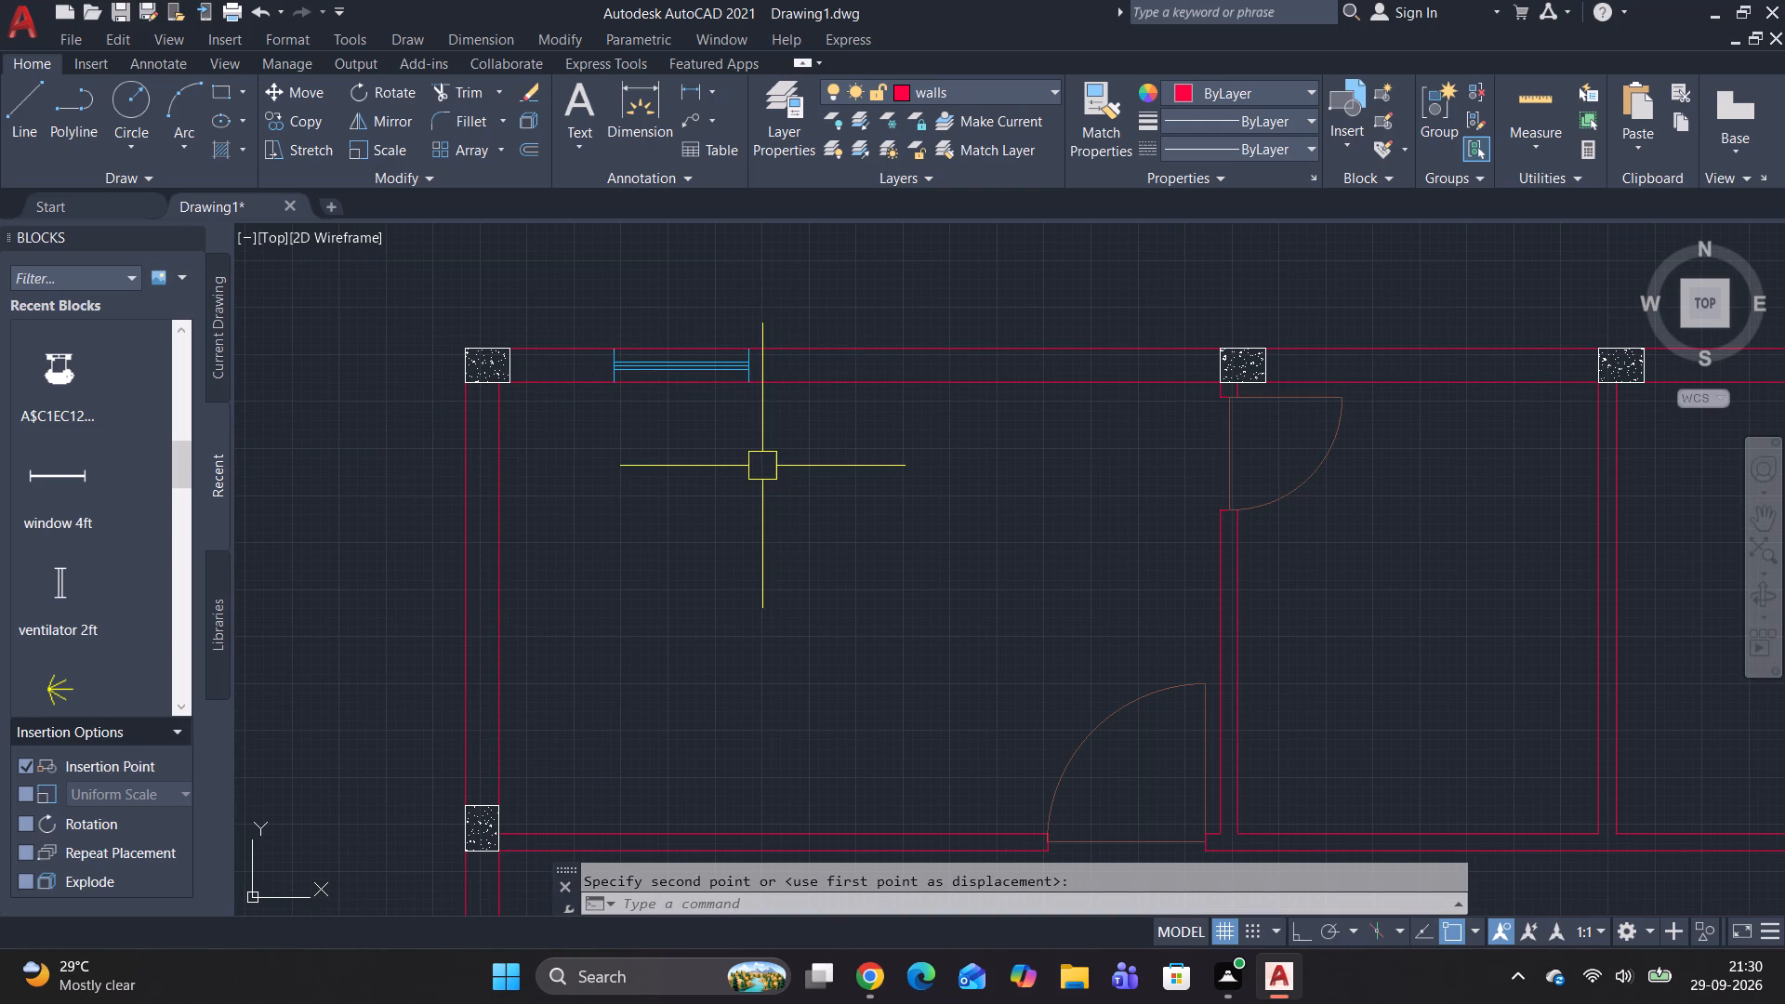
key(Escape)
key(Escape)
key(Escape)
key(Escape)
key(Escape)
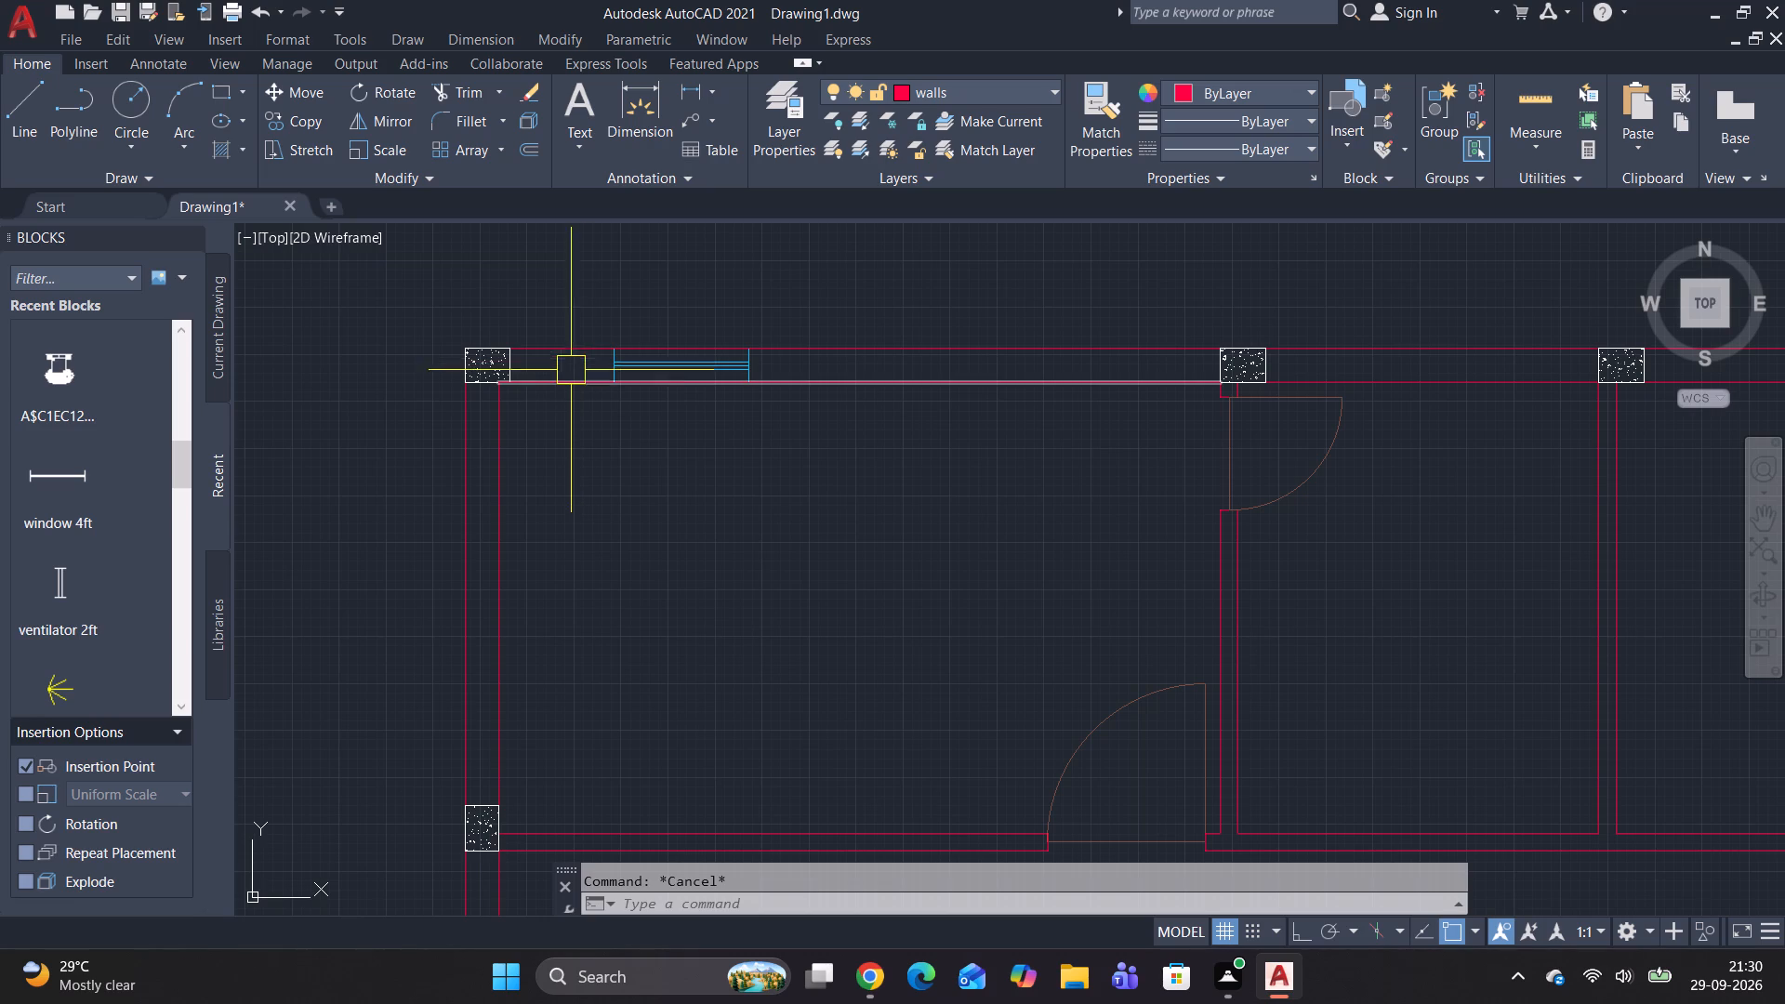
Hatch the upper-left room's top outer wall on both sides of the window with the Solid pattern, colour ByLayer.
text(hstcj)
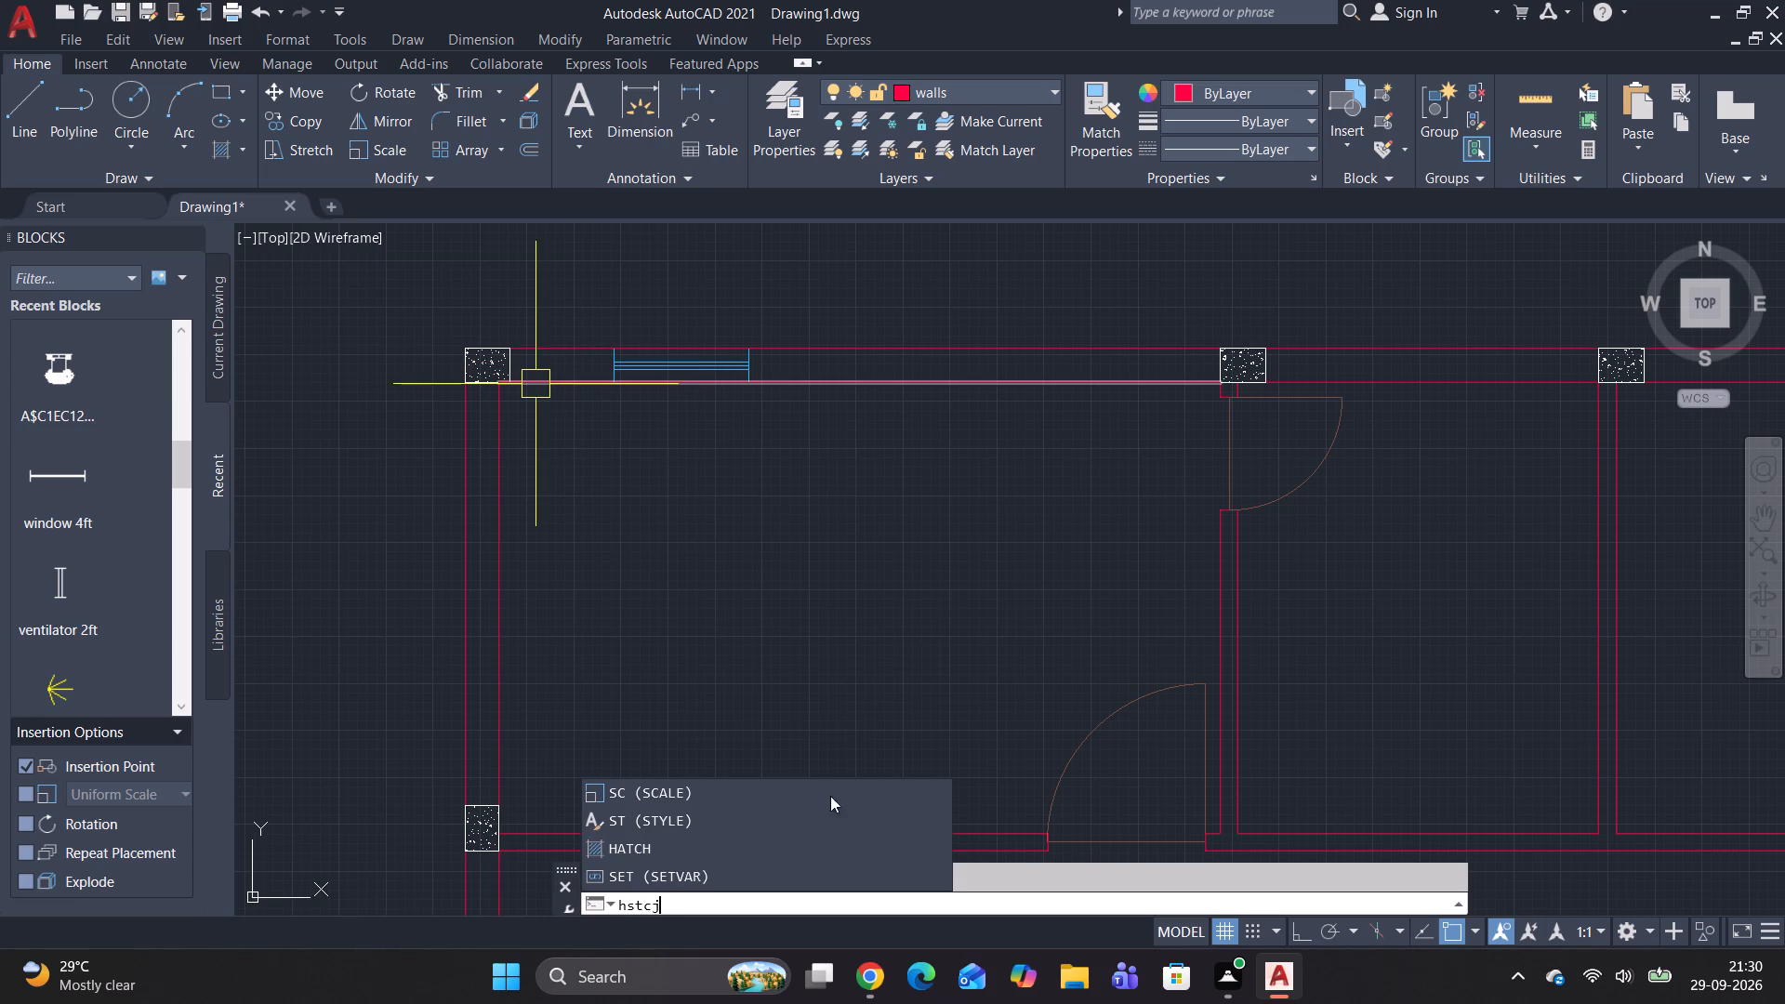
click(611, 842)
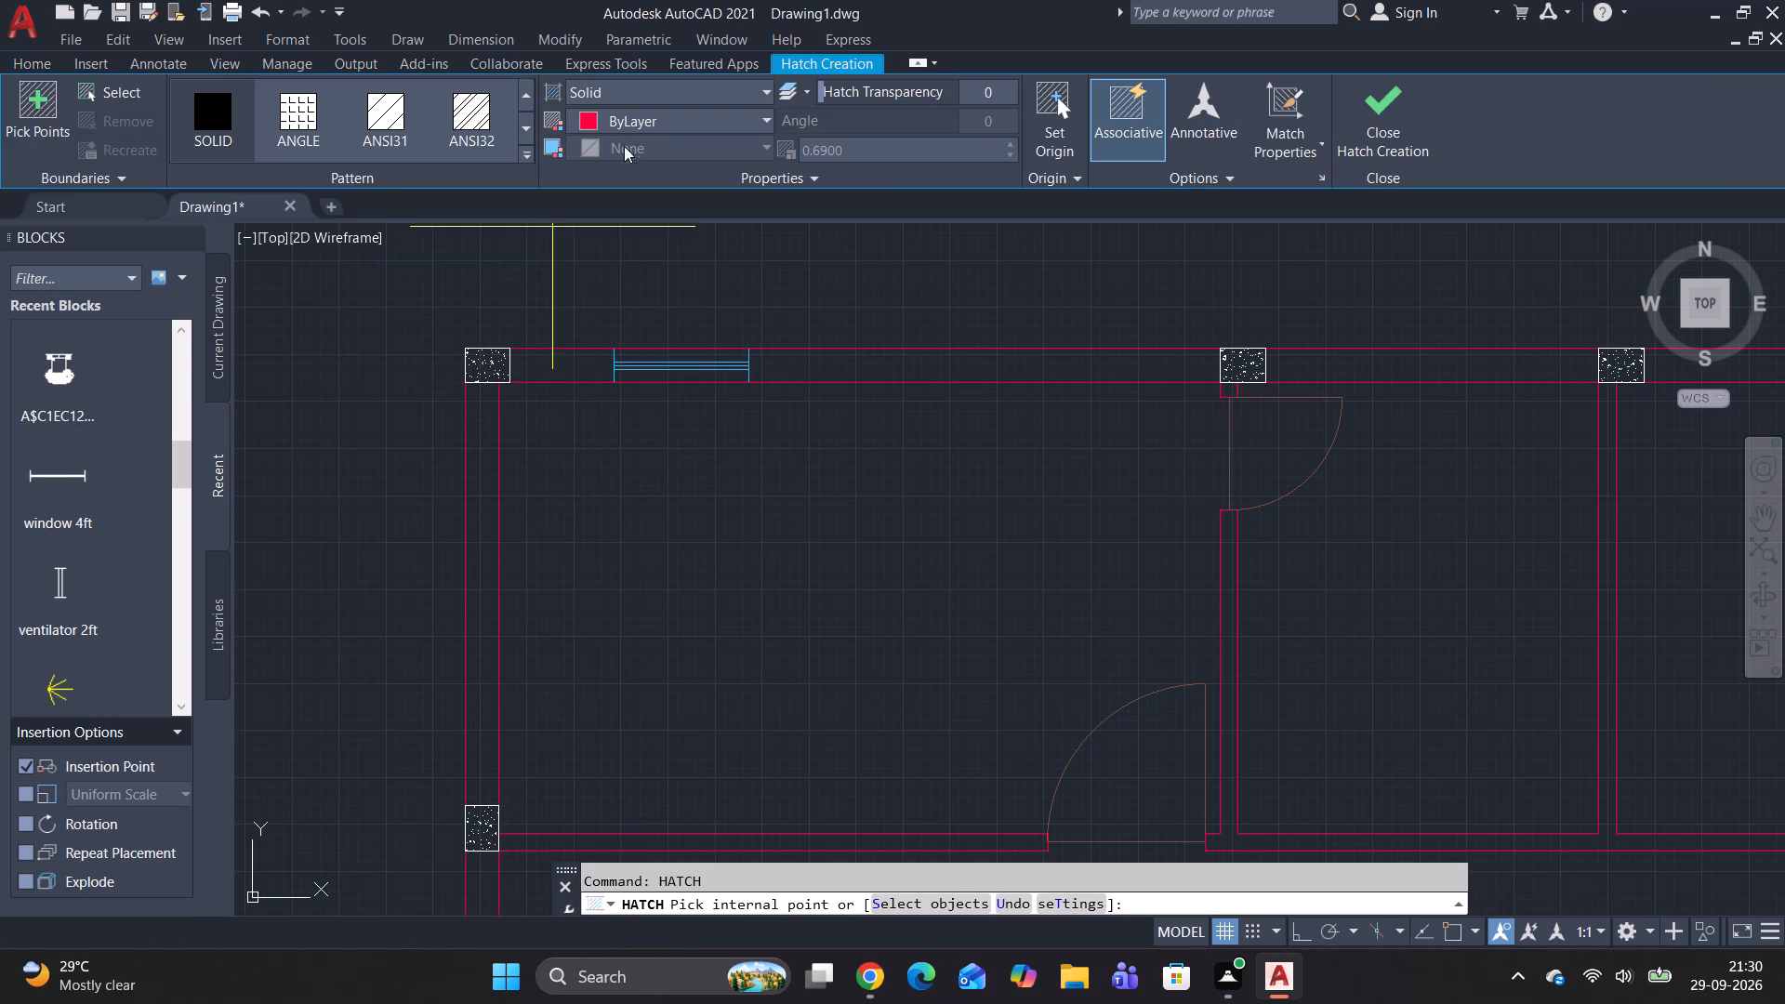
click(586, 118)
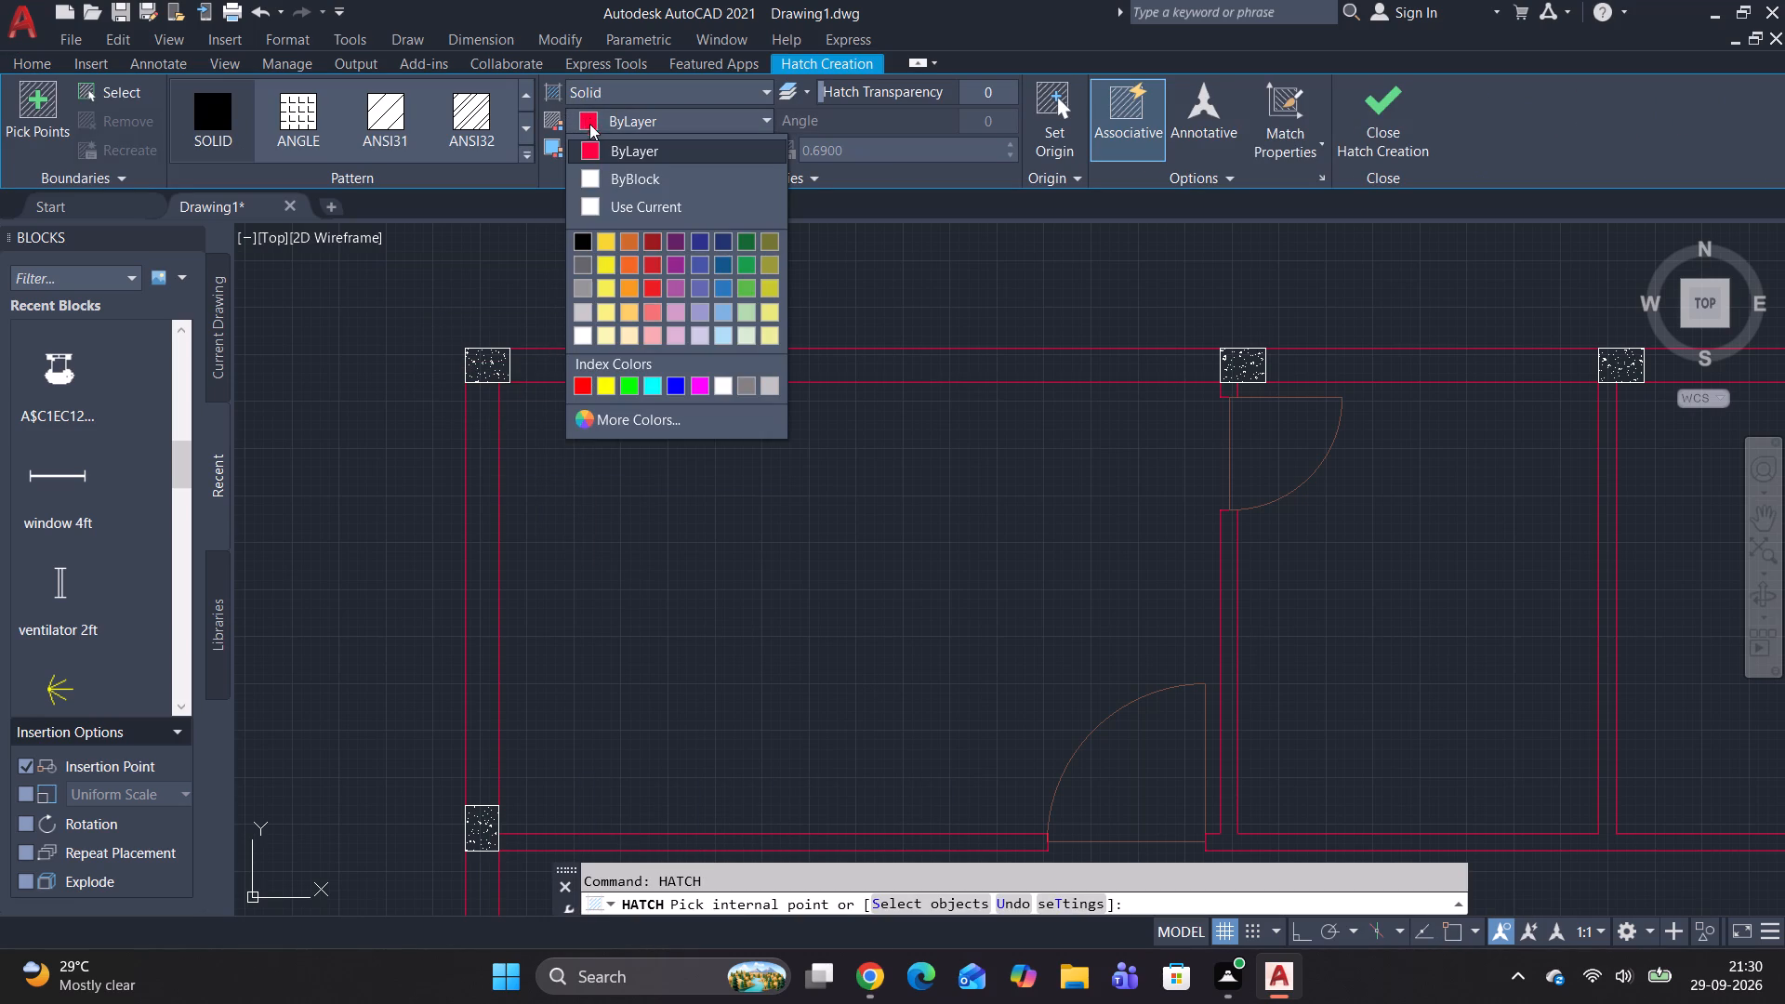
click(595, 152)
click(559, 378)
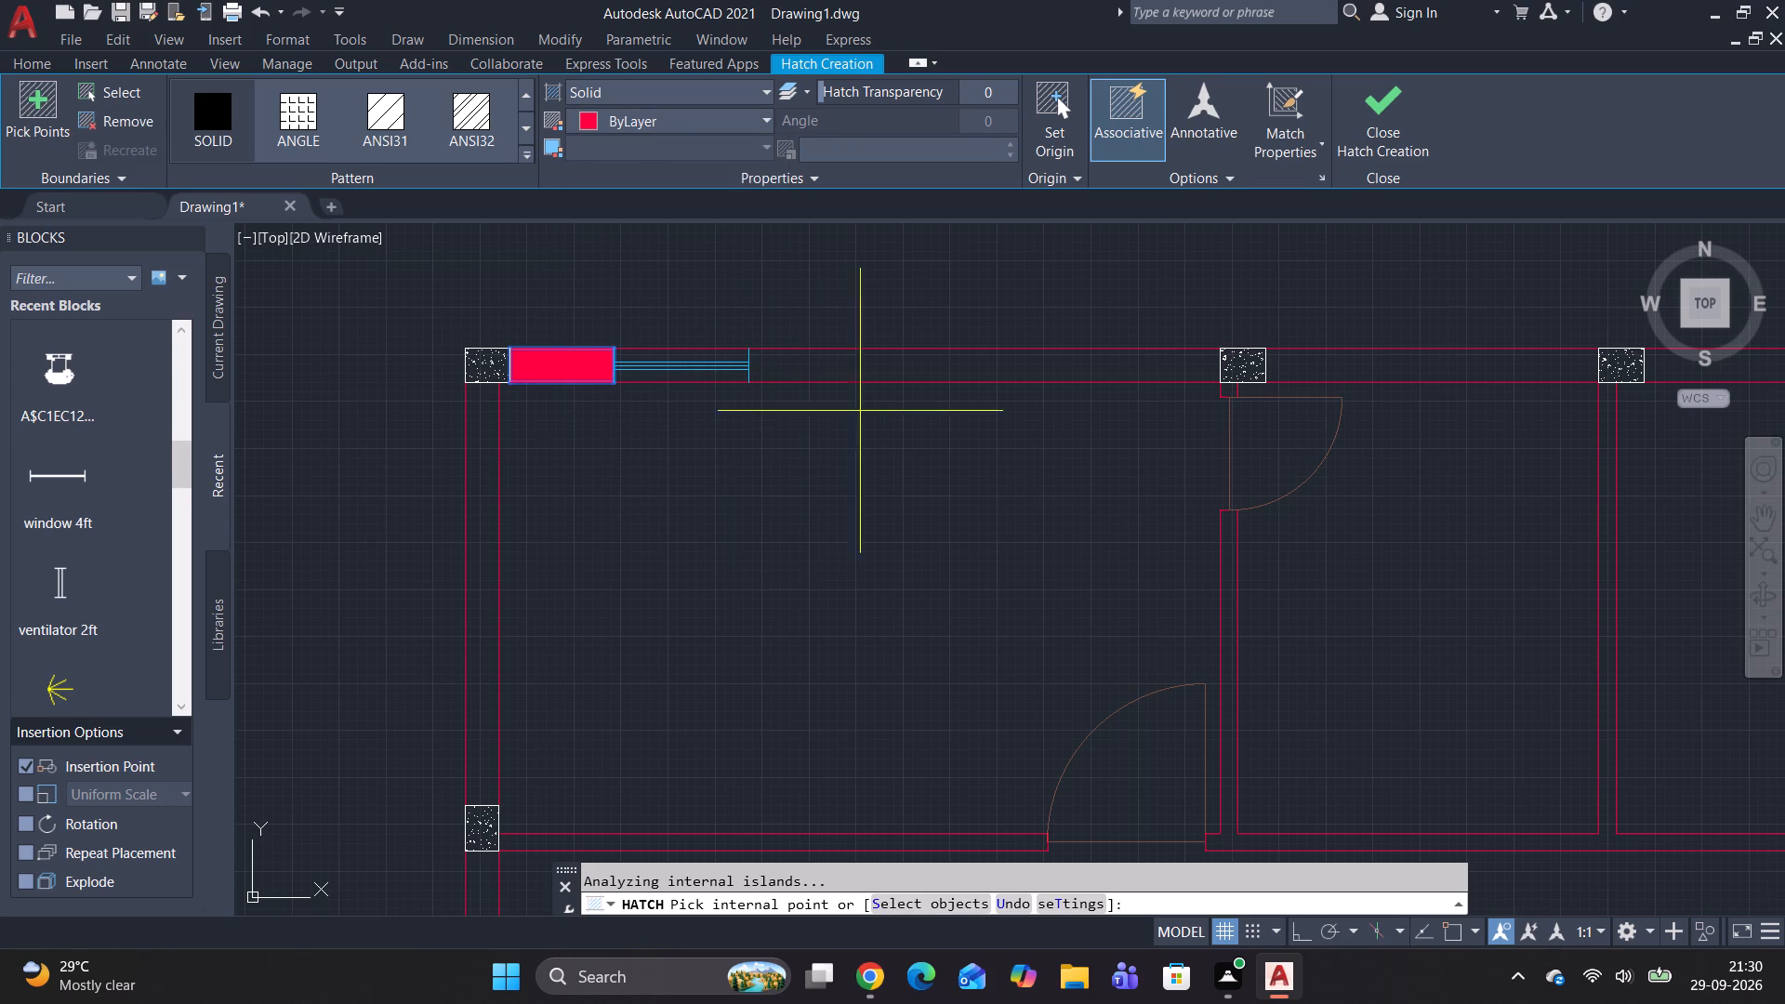
click(884, 361)
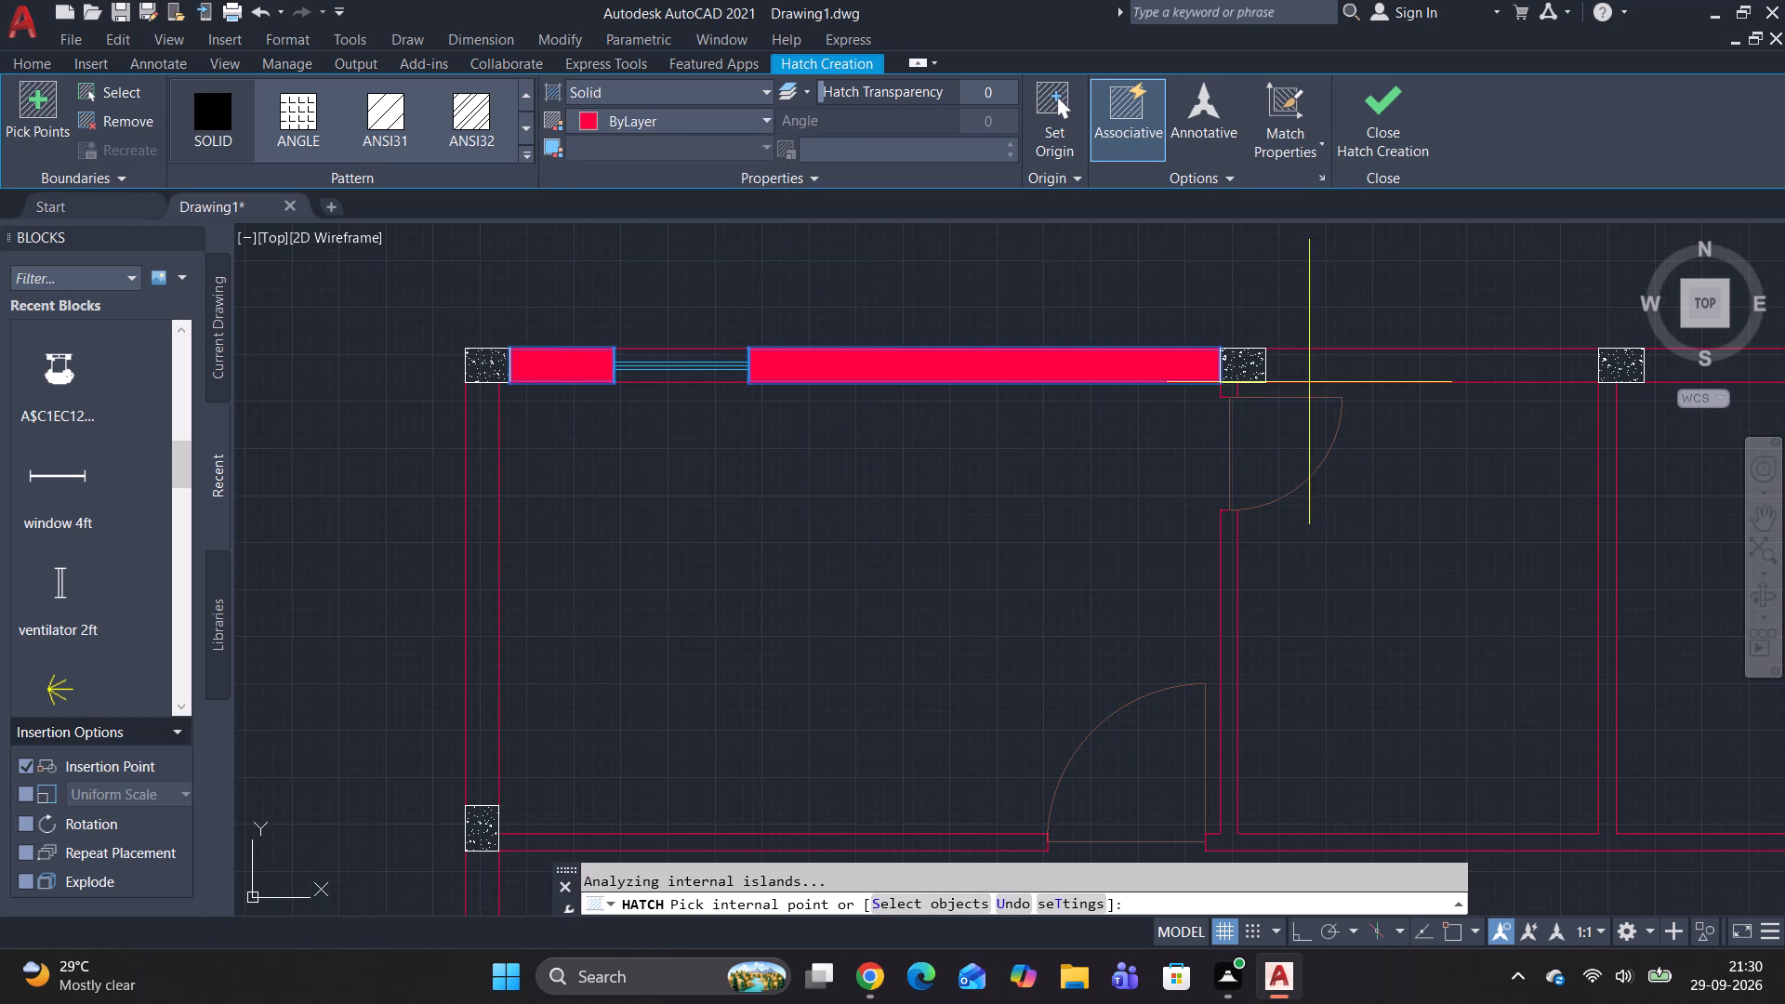
key(Escape)
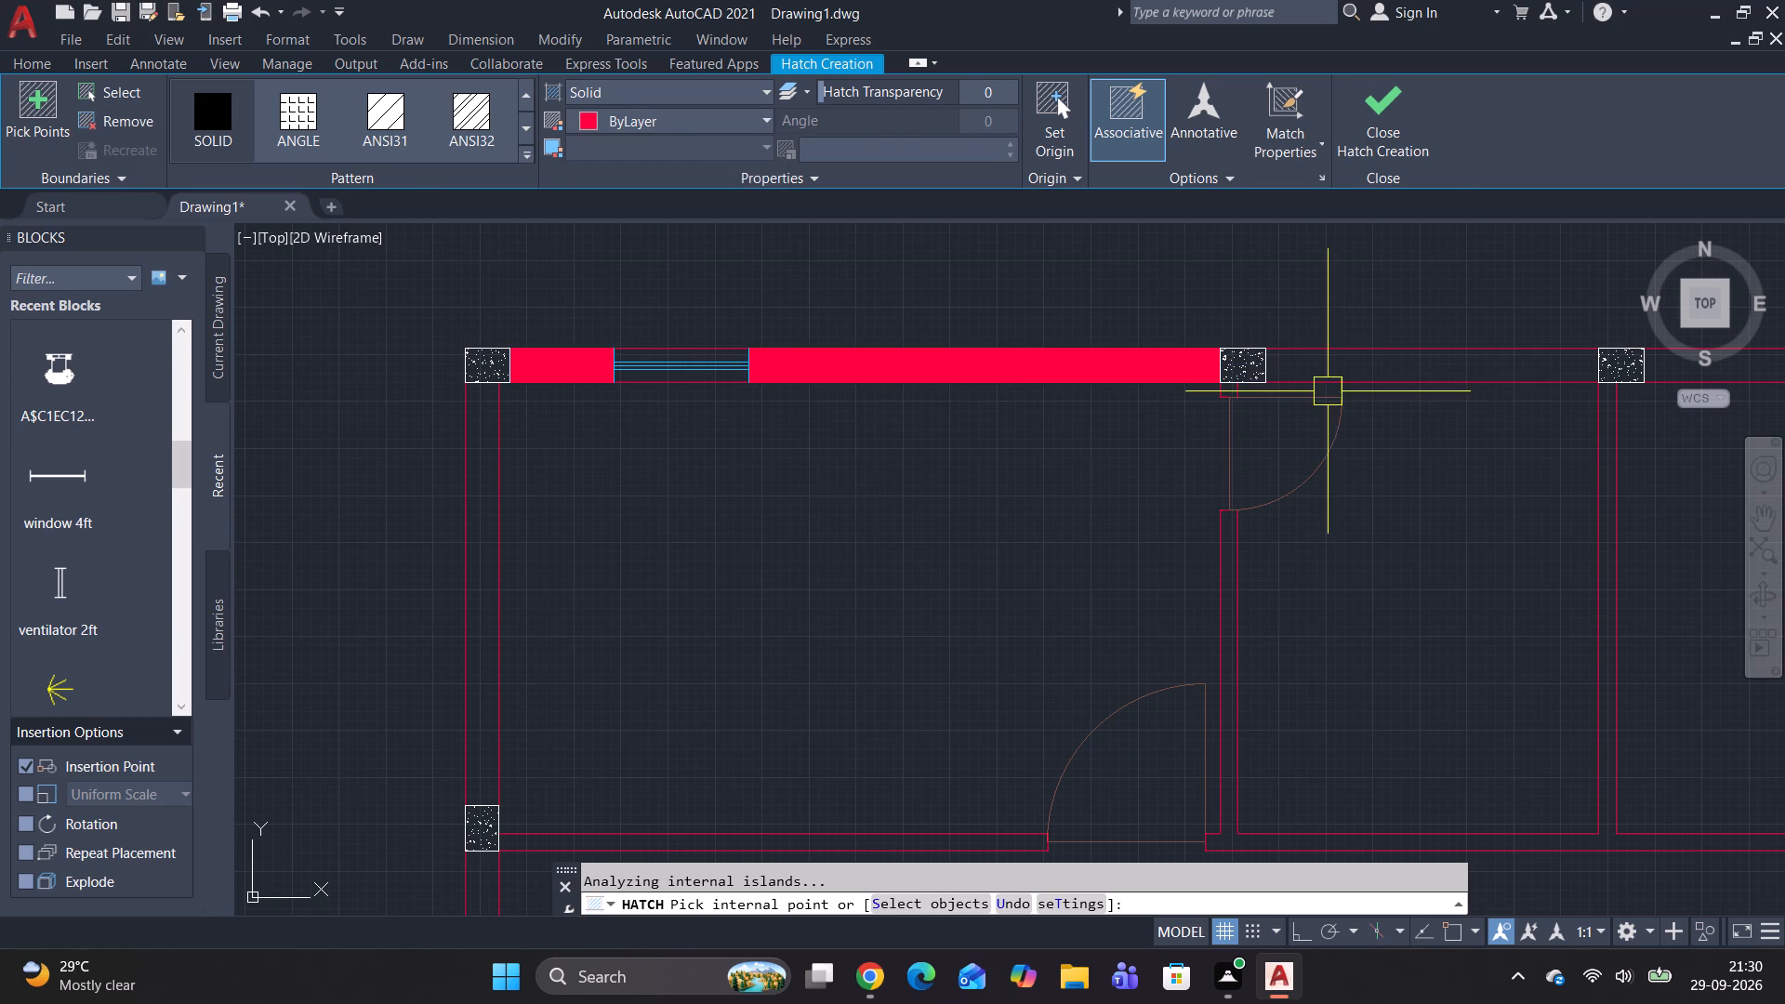
key(Escape)
key(Escape)
Insert the ventilator 2ft block in the empty space above the top outer wall.
scroll(1238, 561, down, 1)
middle_drag(1238, 562, 882, 497)
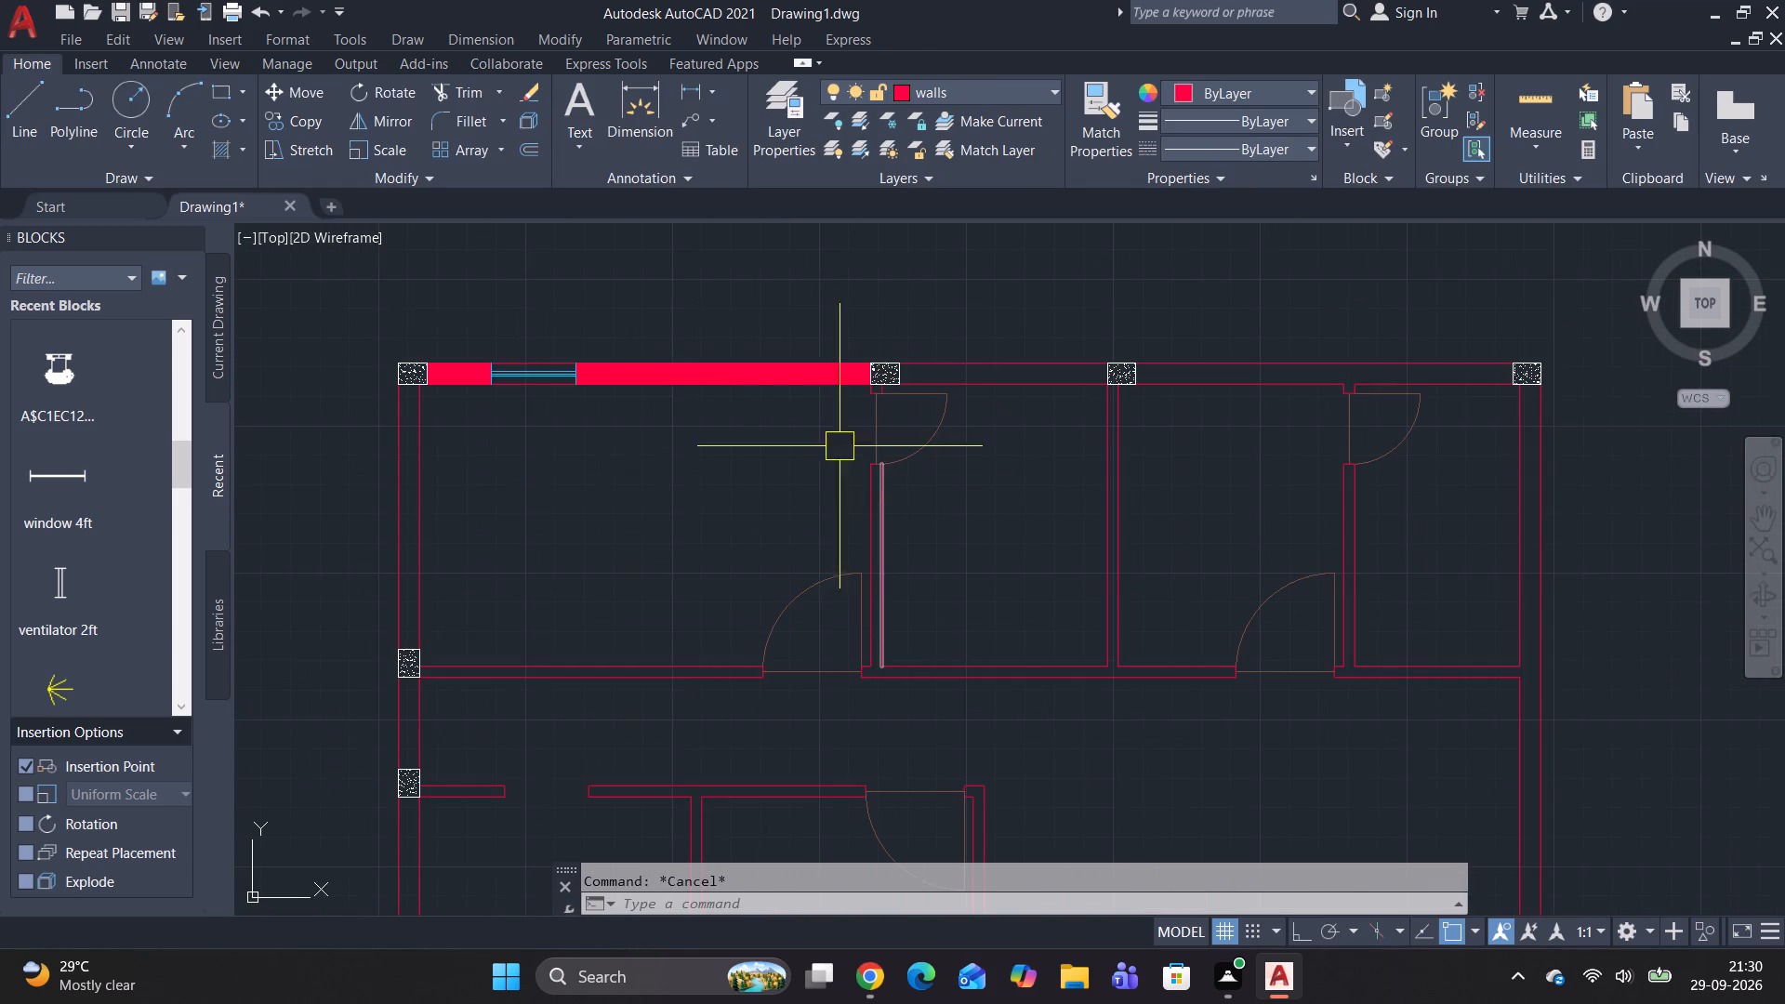
scroll(940, 406, up, 2)
middle_drag(971, 366, 869, 469)
scroll(869, 469, down, 1)
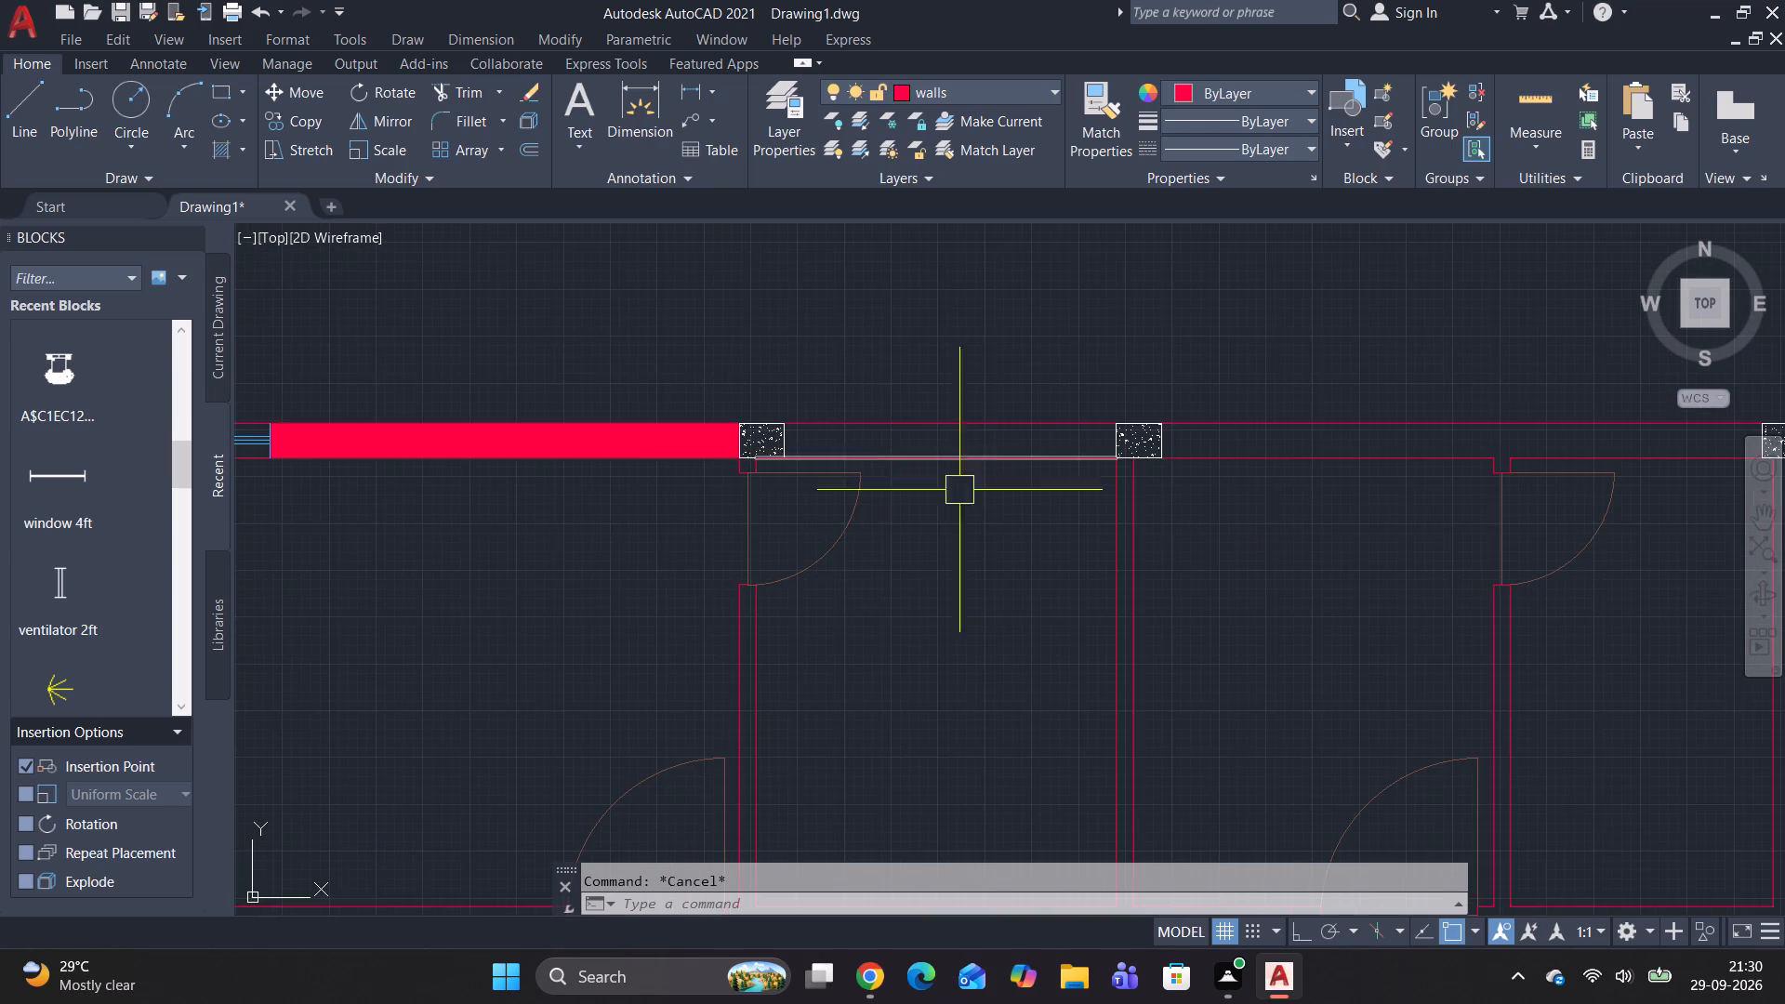
scroll(1002, 522, down, 2)
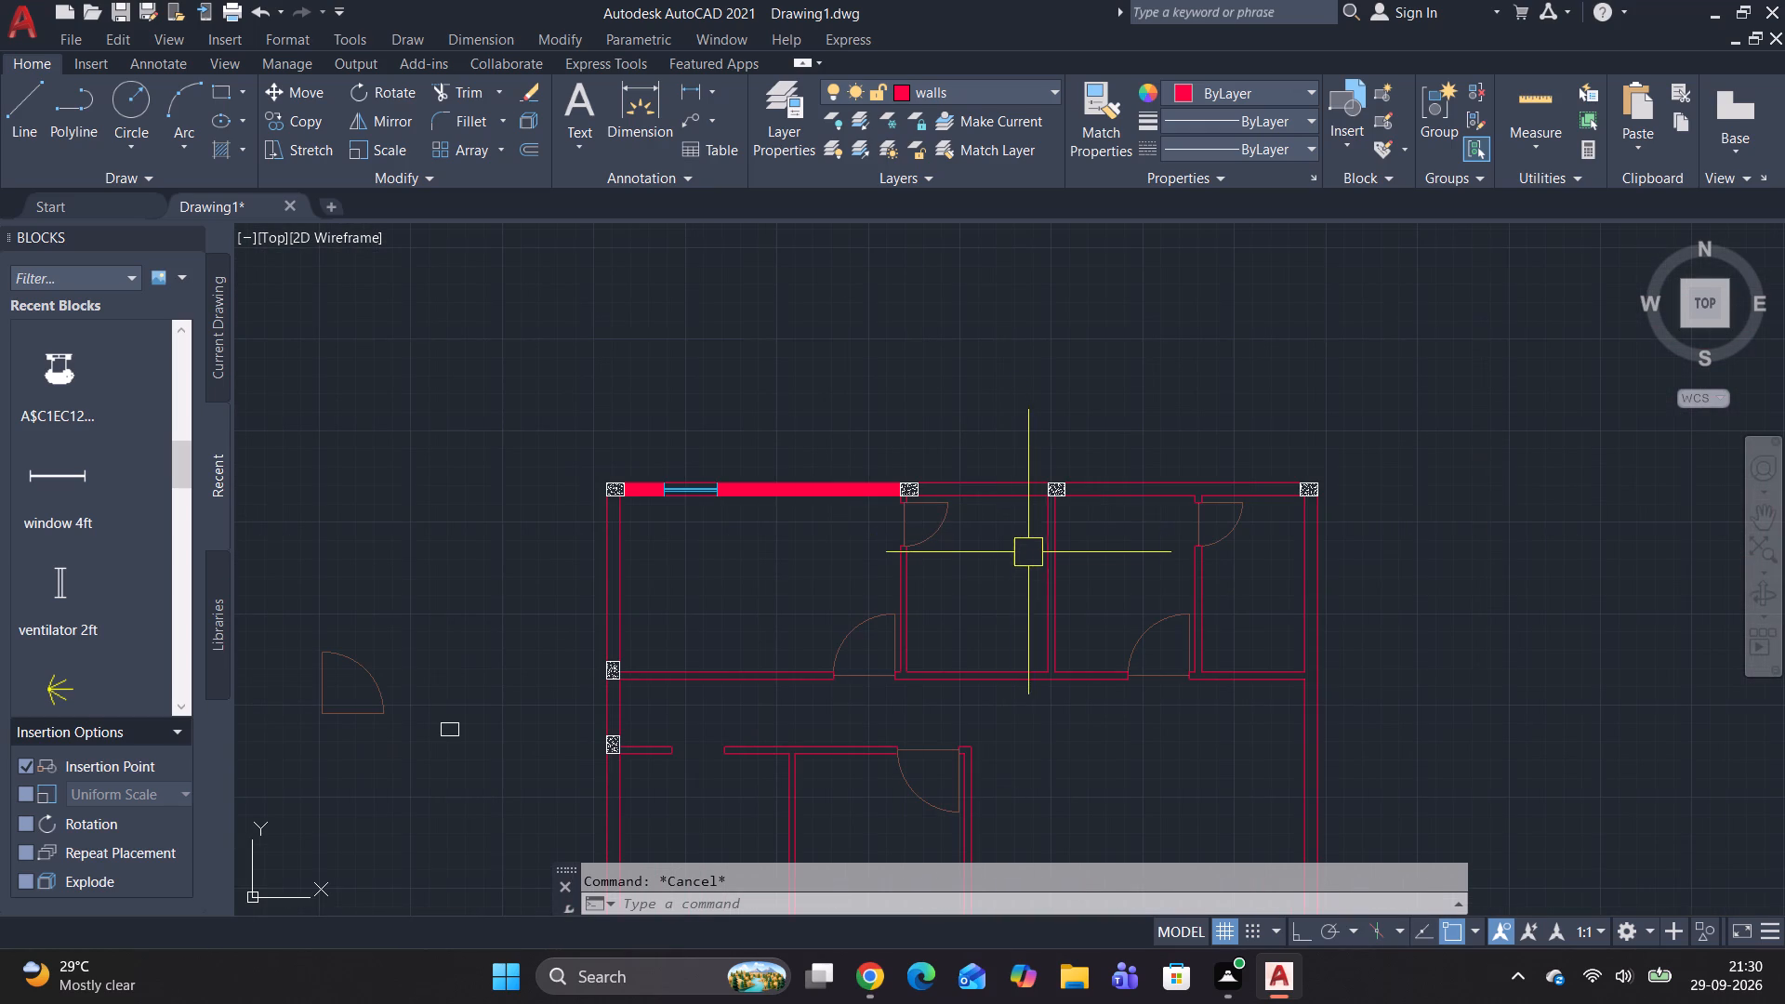
scroll(1081, 412, up, 1)
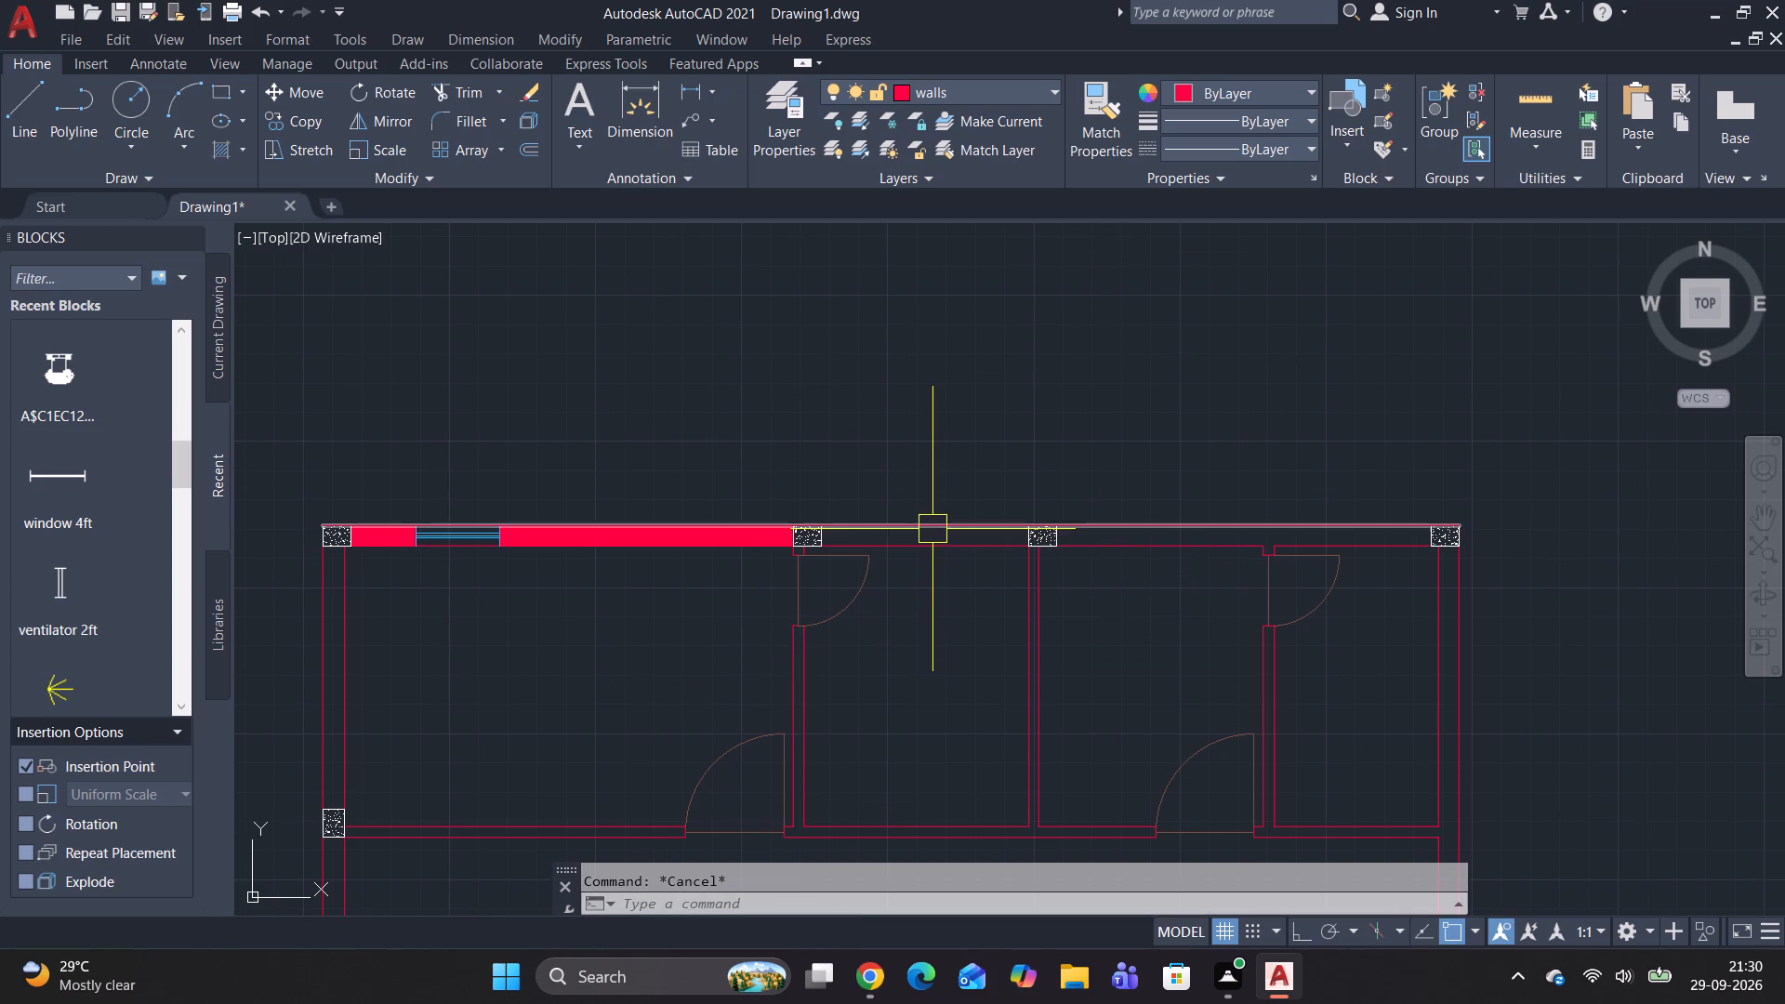
scroll(932, 529, up, 1)
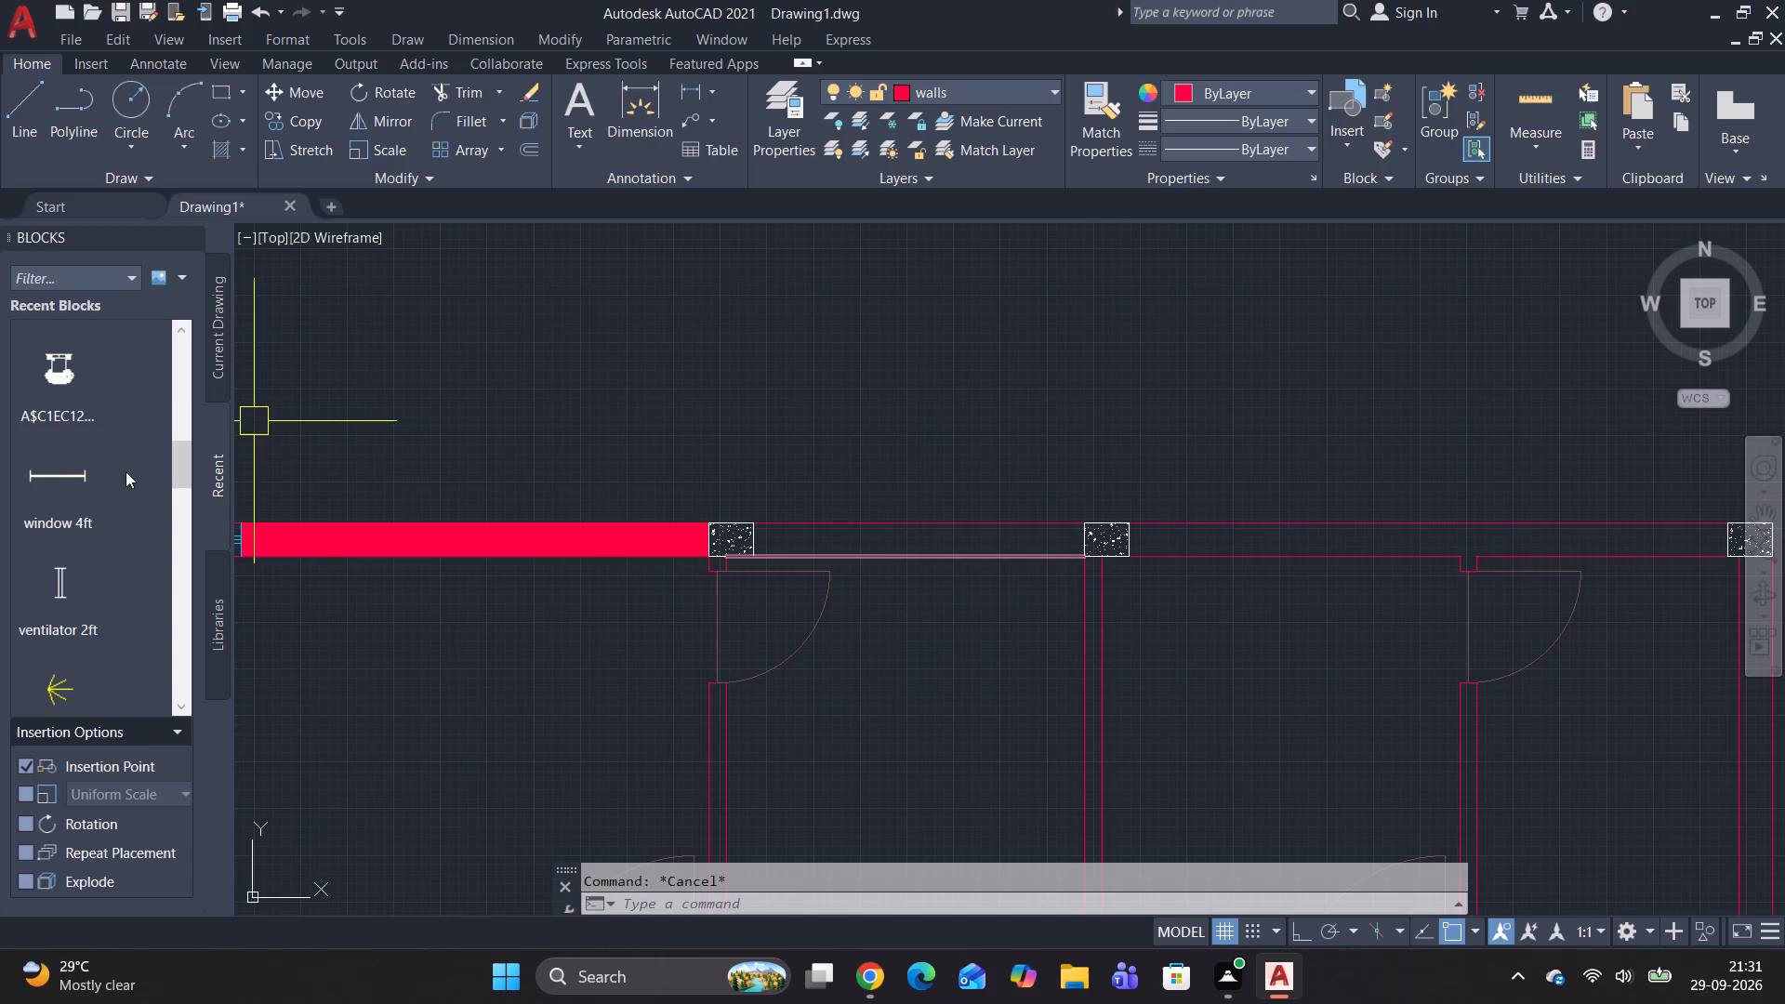
double_click(71, 574)
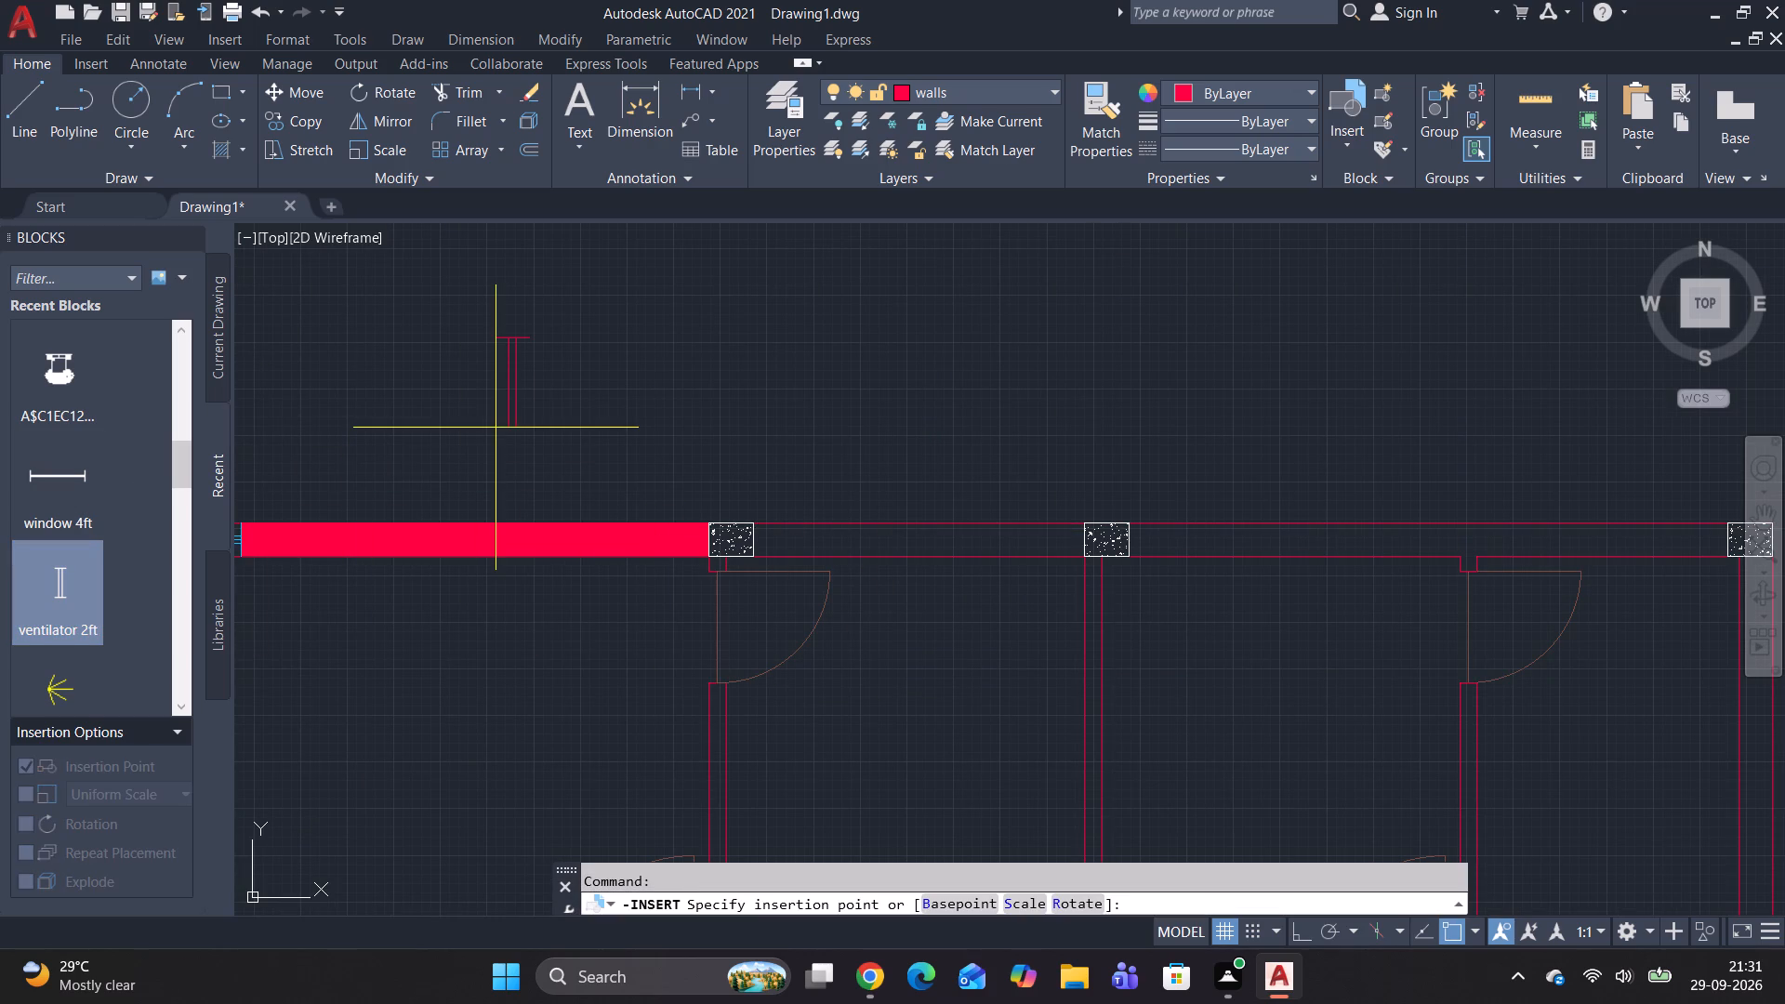
click(496, 428)
key(Escape)
key(Escape)
Assign the inserted 2 ft ventilator block to the ventilator layer.
click(517, 369)
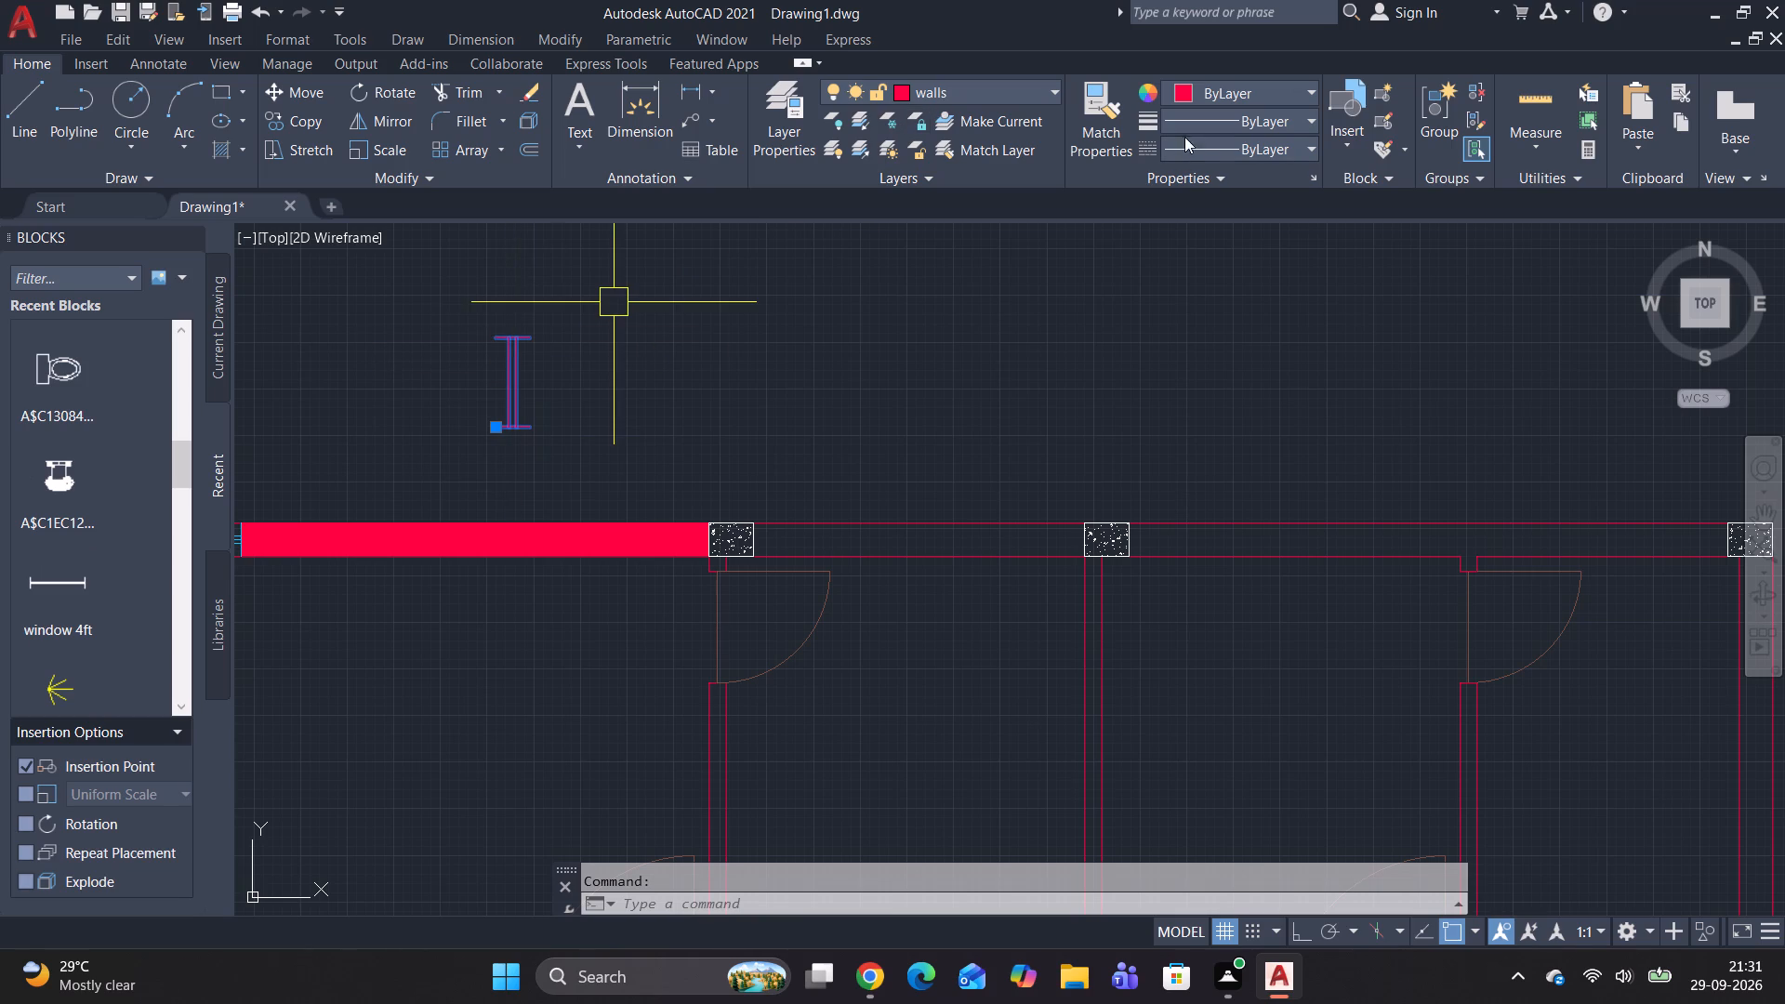
click(1044, 88)
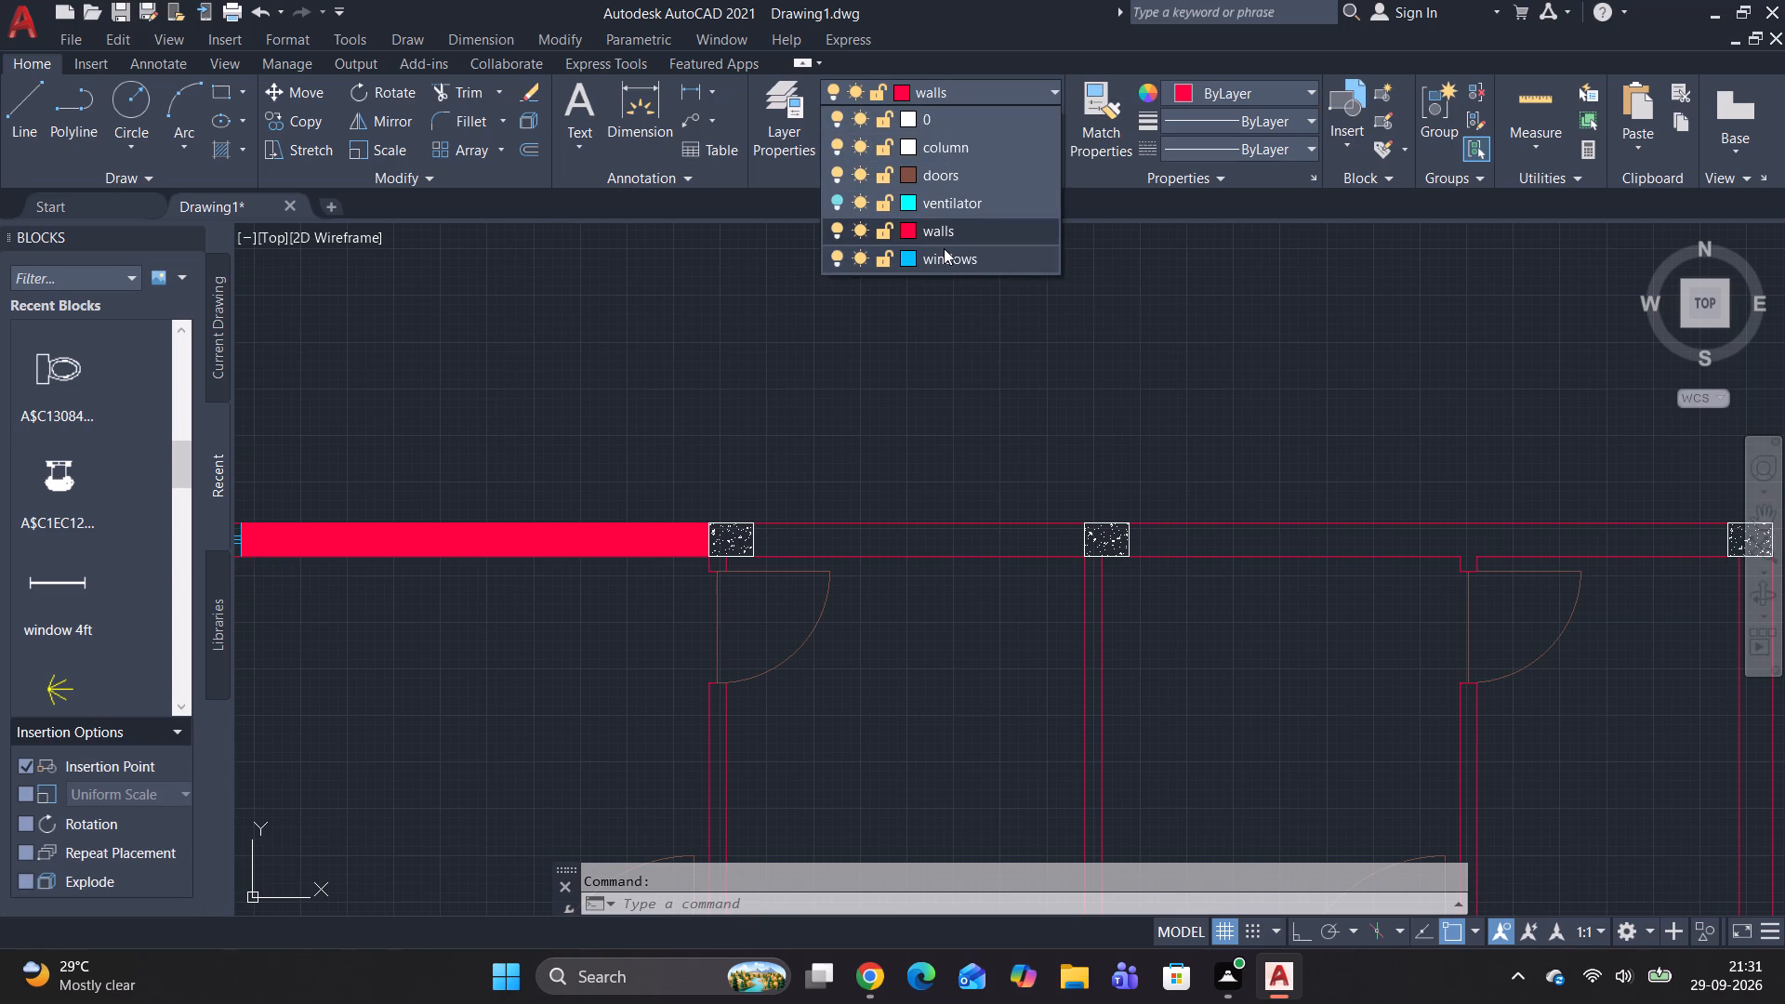
click(952, 205)
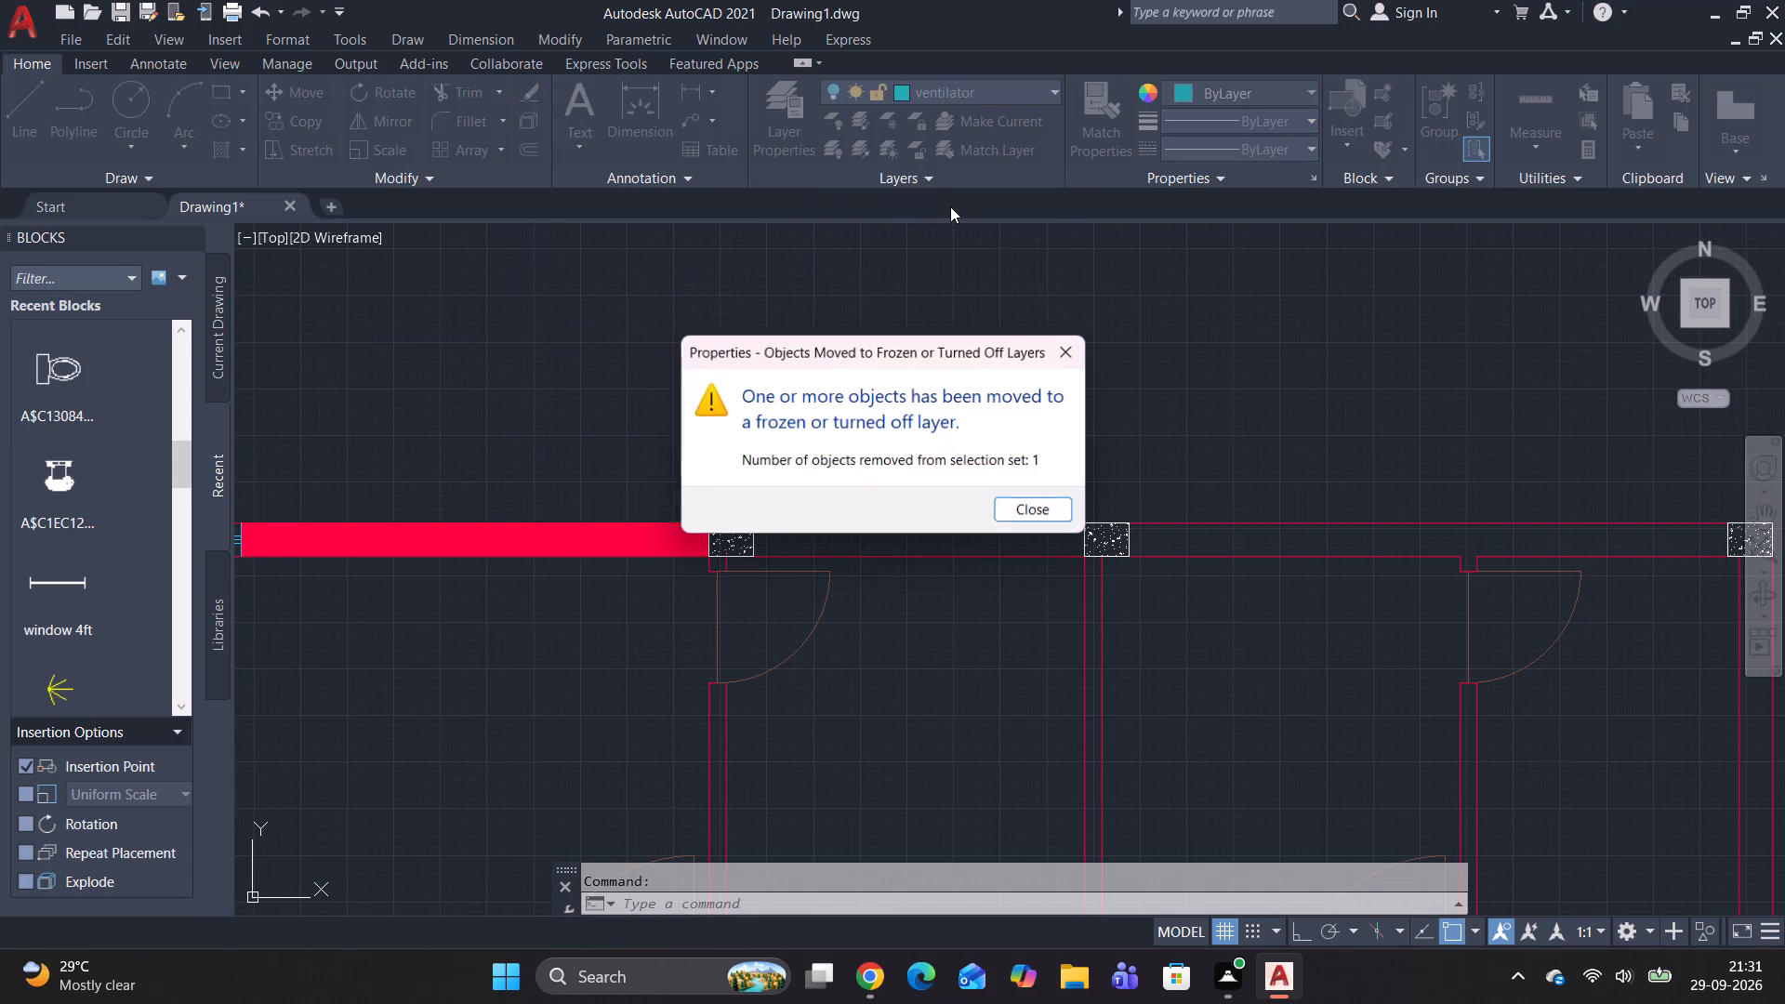
click(1043, 503)
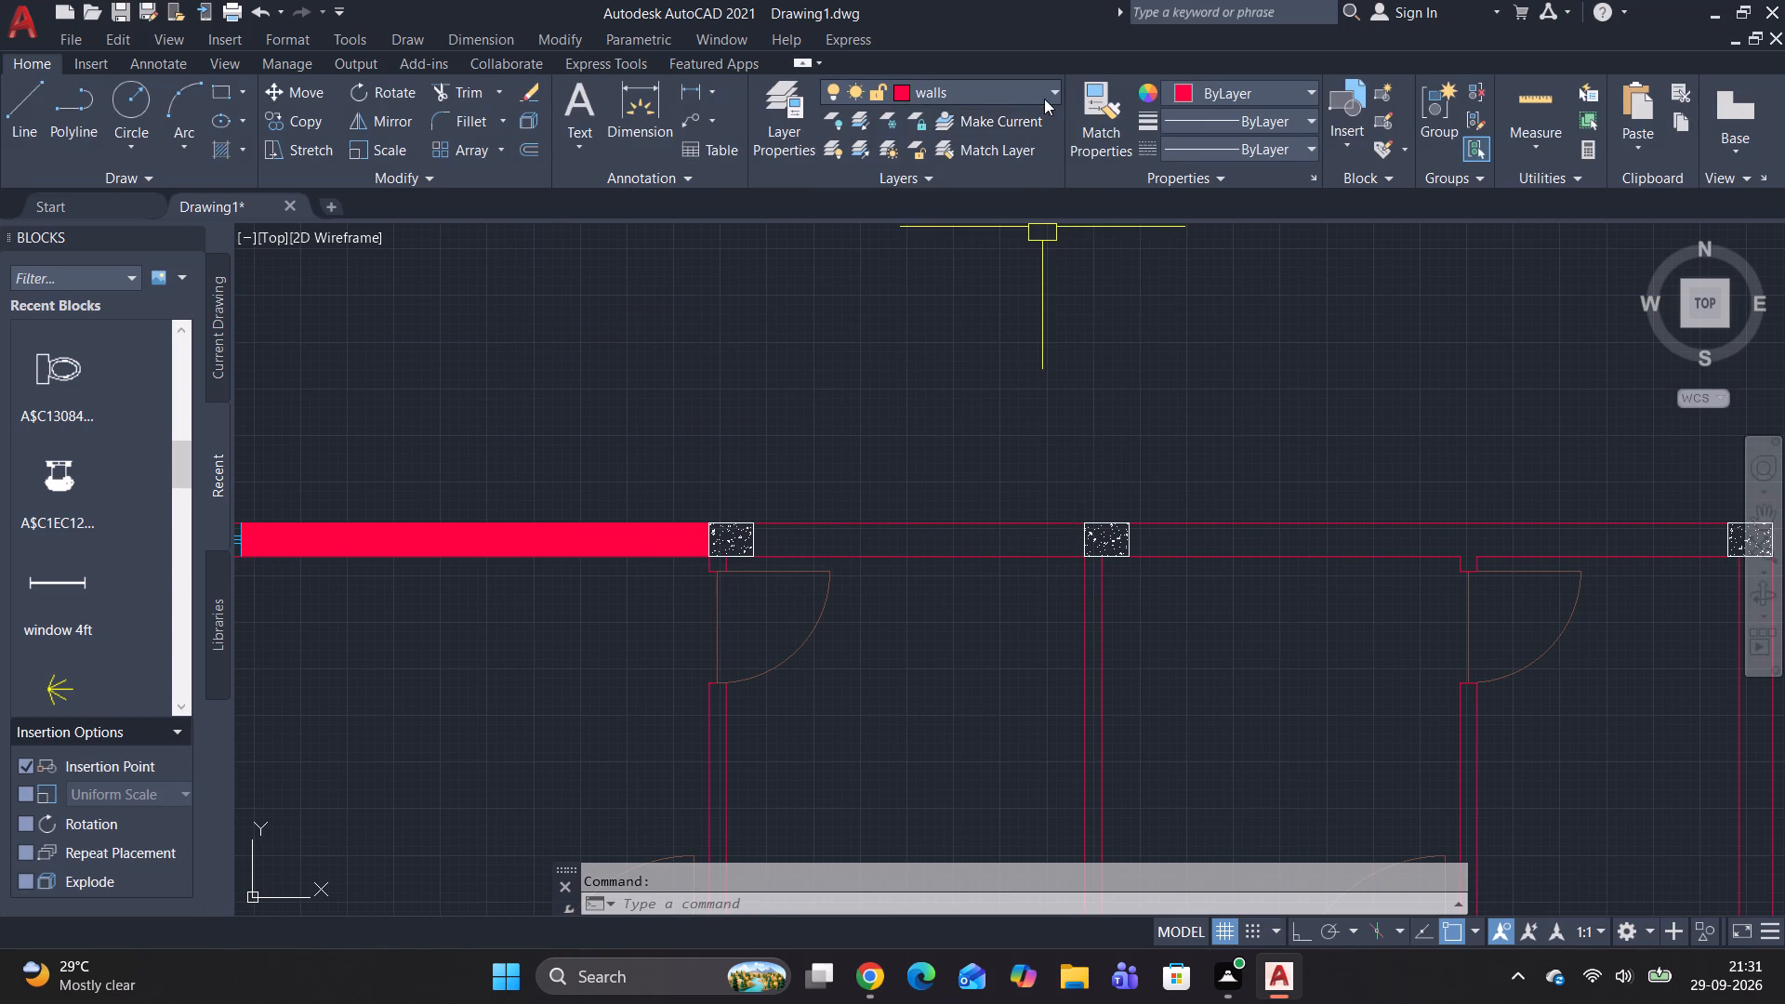
Turn on the ventilator layer.
click(1044, 99)
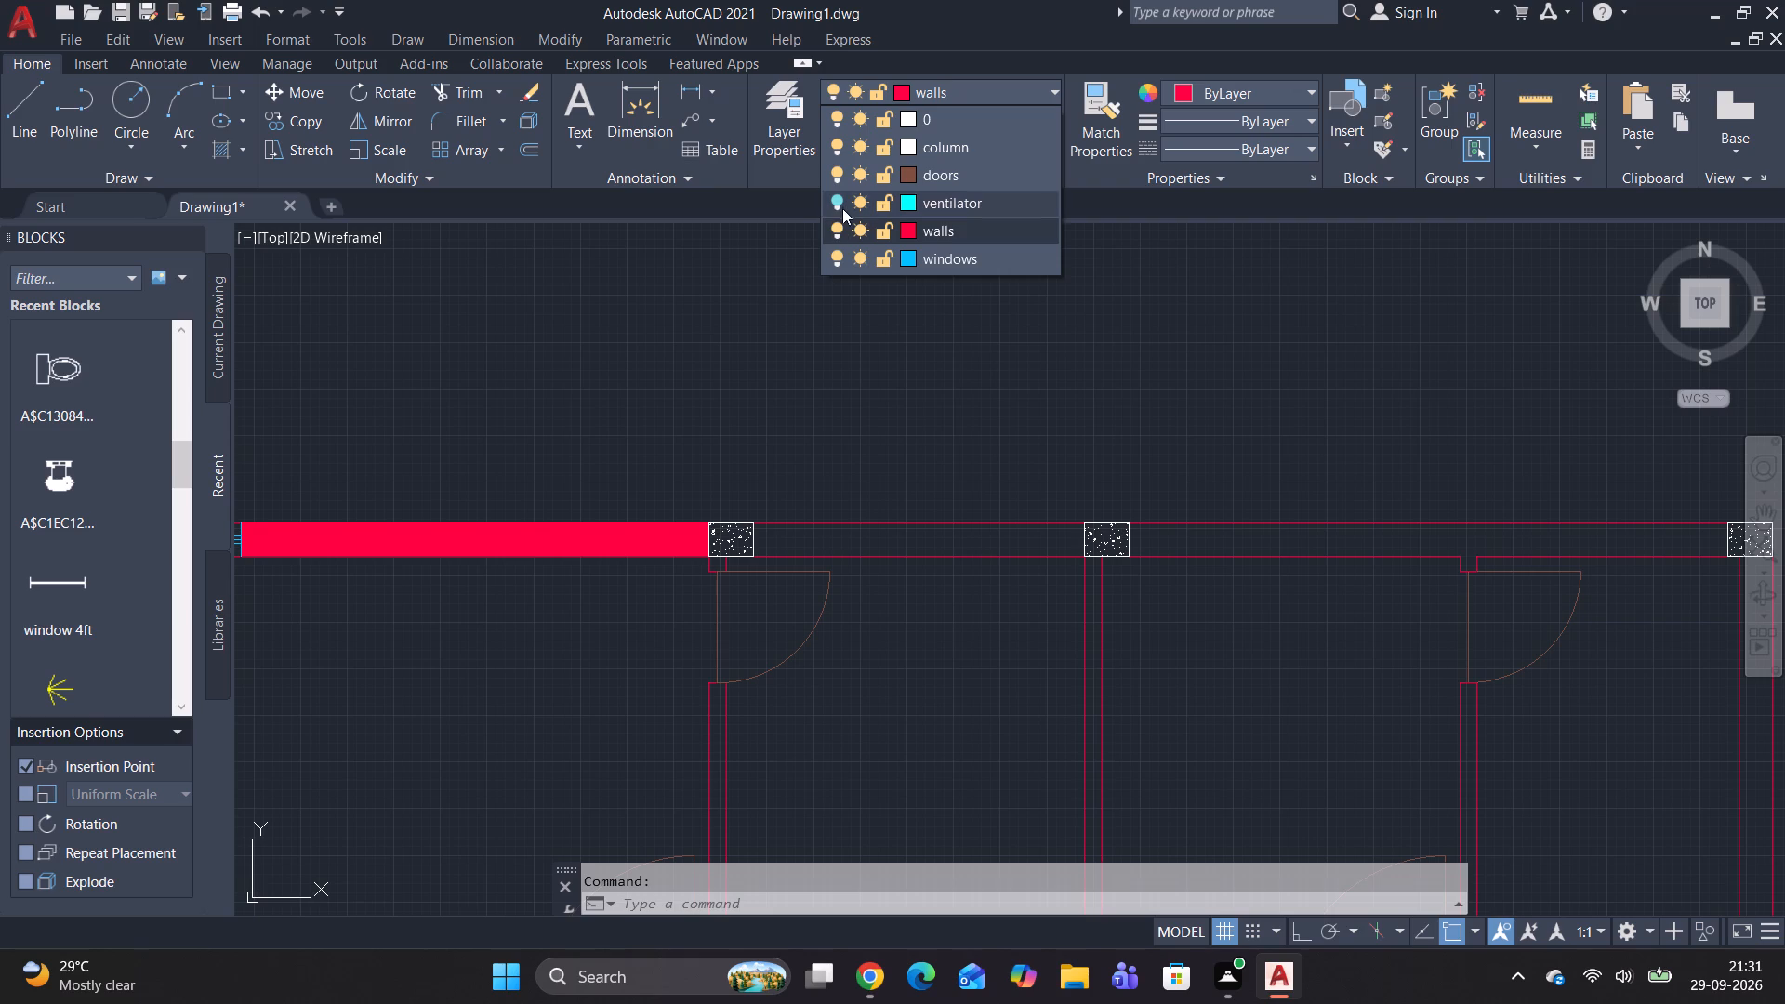
click(842, 205)
click(832, 373)
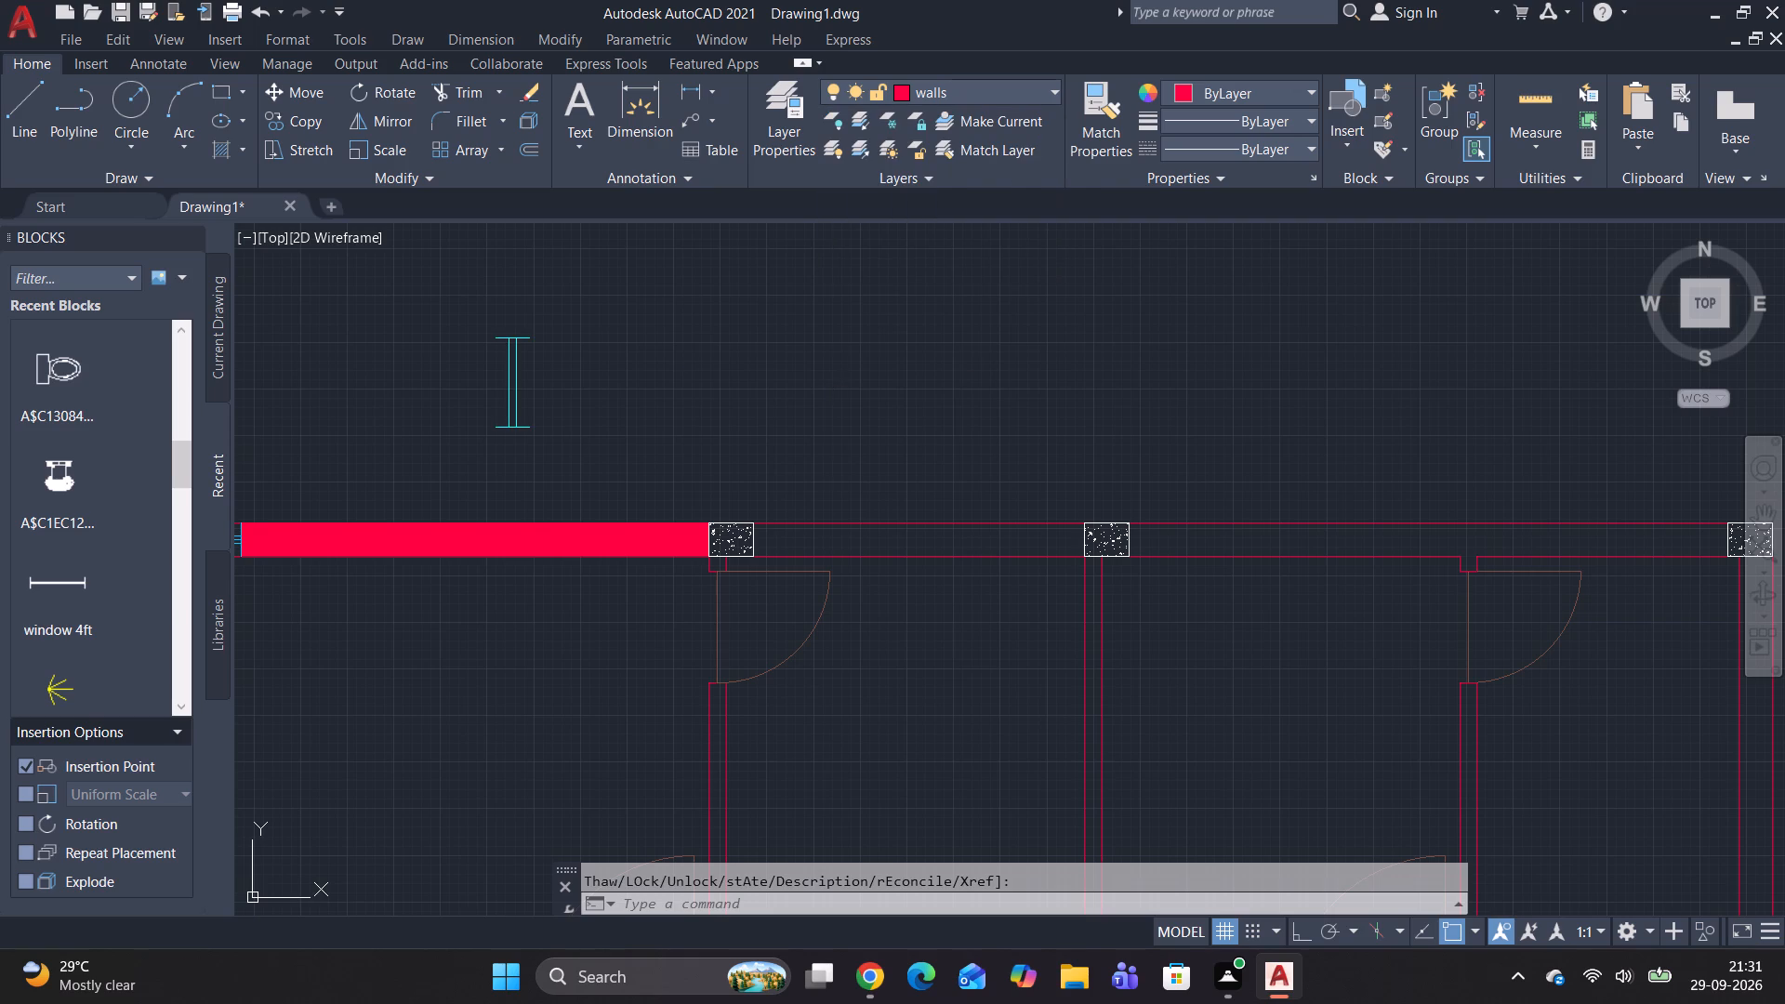
Copy the 3 ft window from the top outer wall into the empty space beside the plan, above the spare door.
scroll(803, 344, down, 2)
middle_drag(803, 344, 1210, 318)
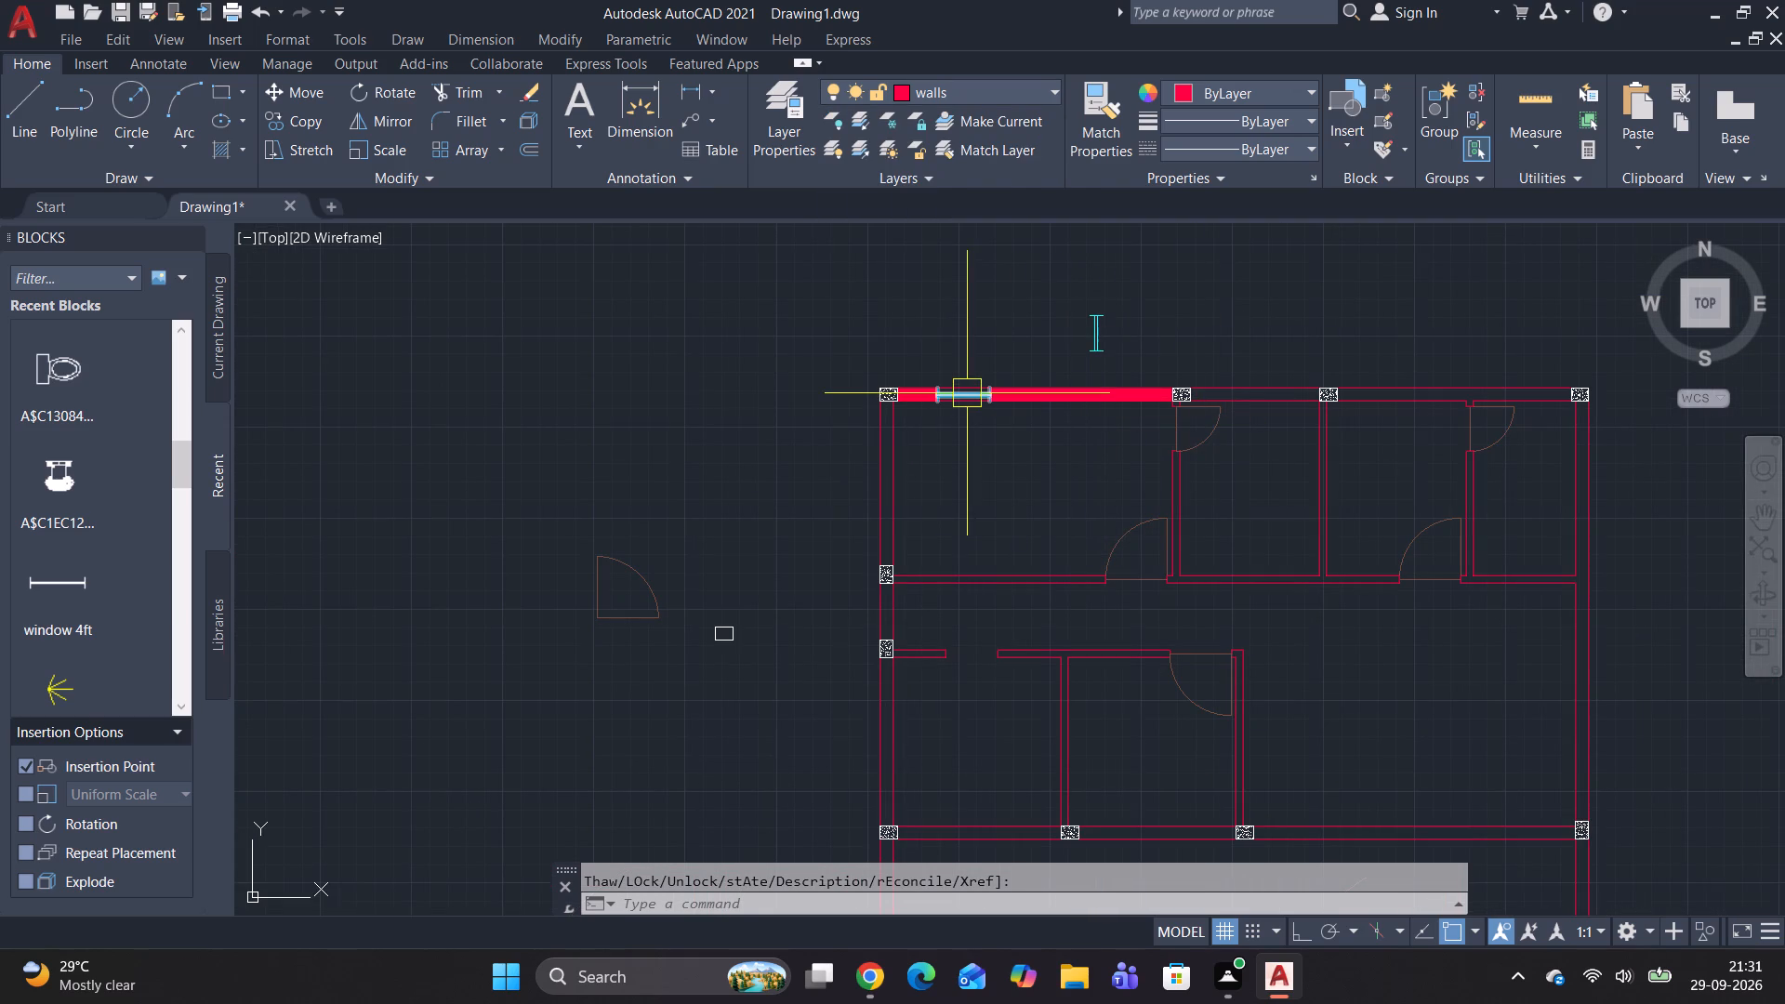
click(967, 393)
text(co)
key(space)
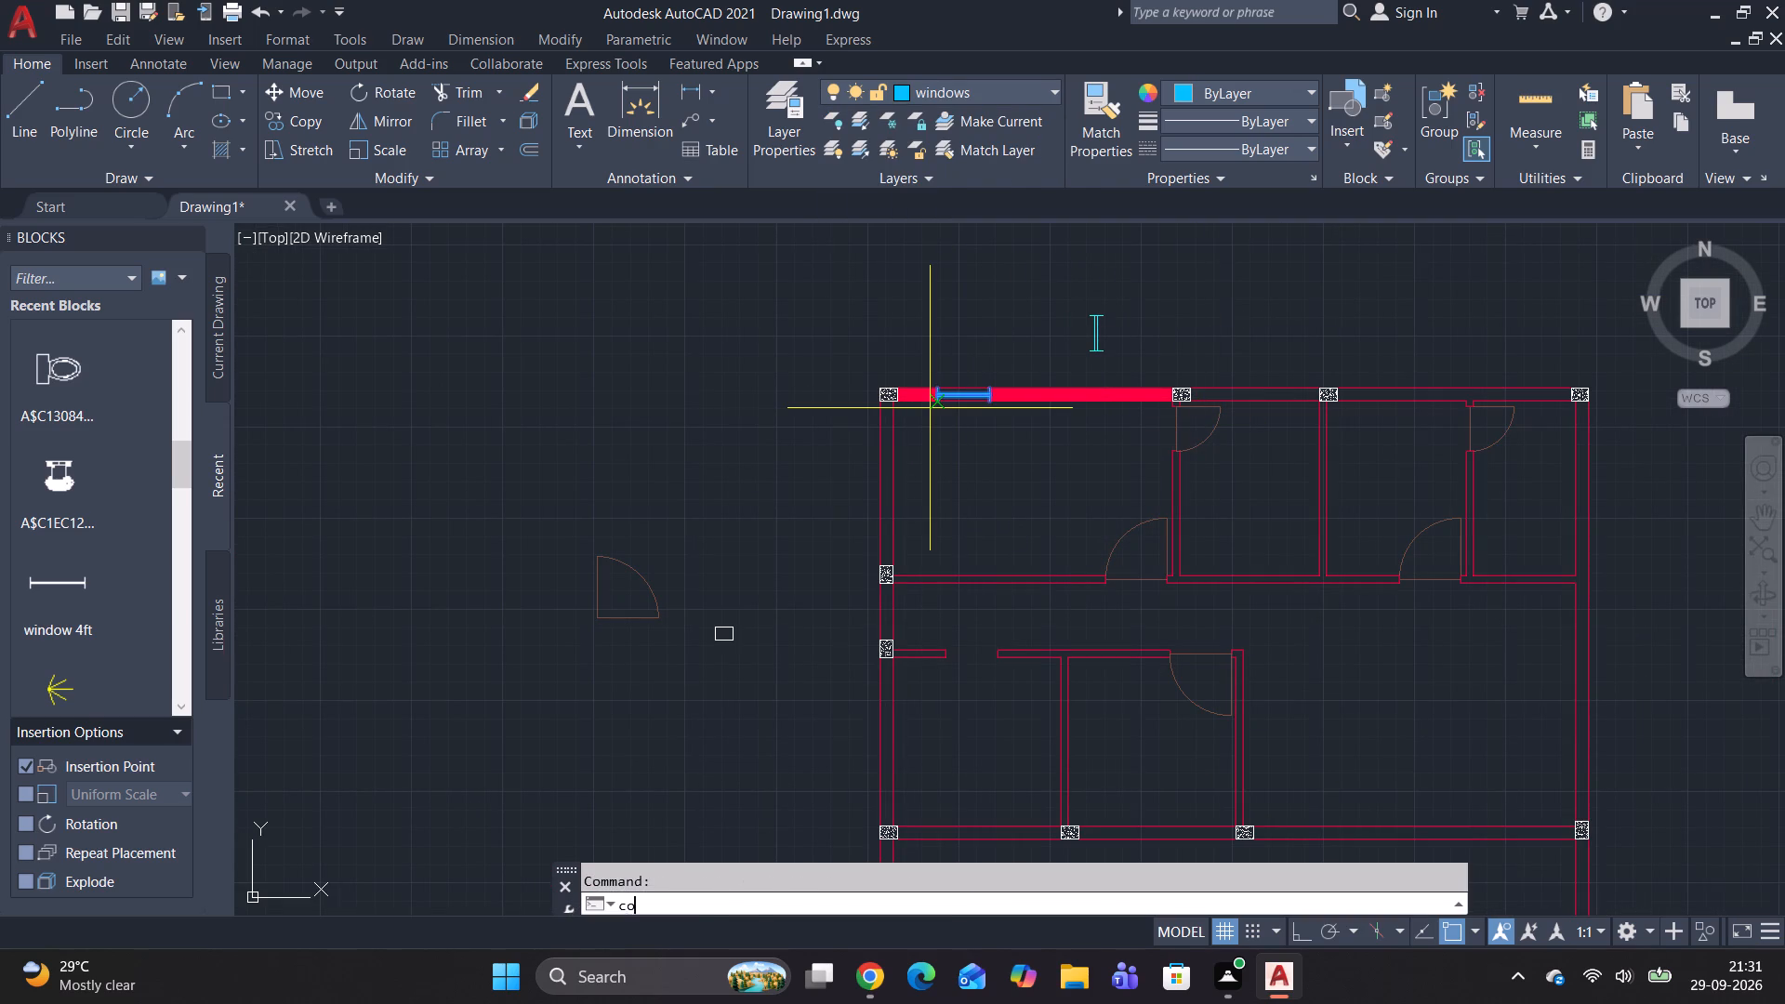
click(928, 399)
click(580, 398)
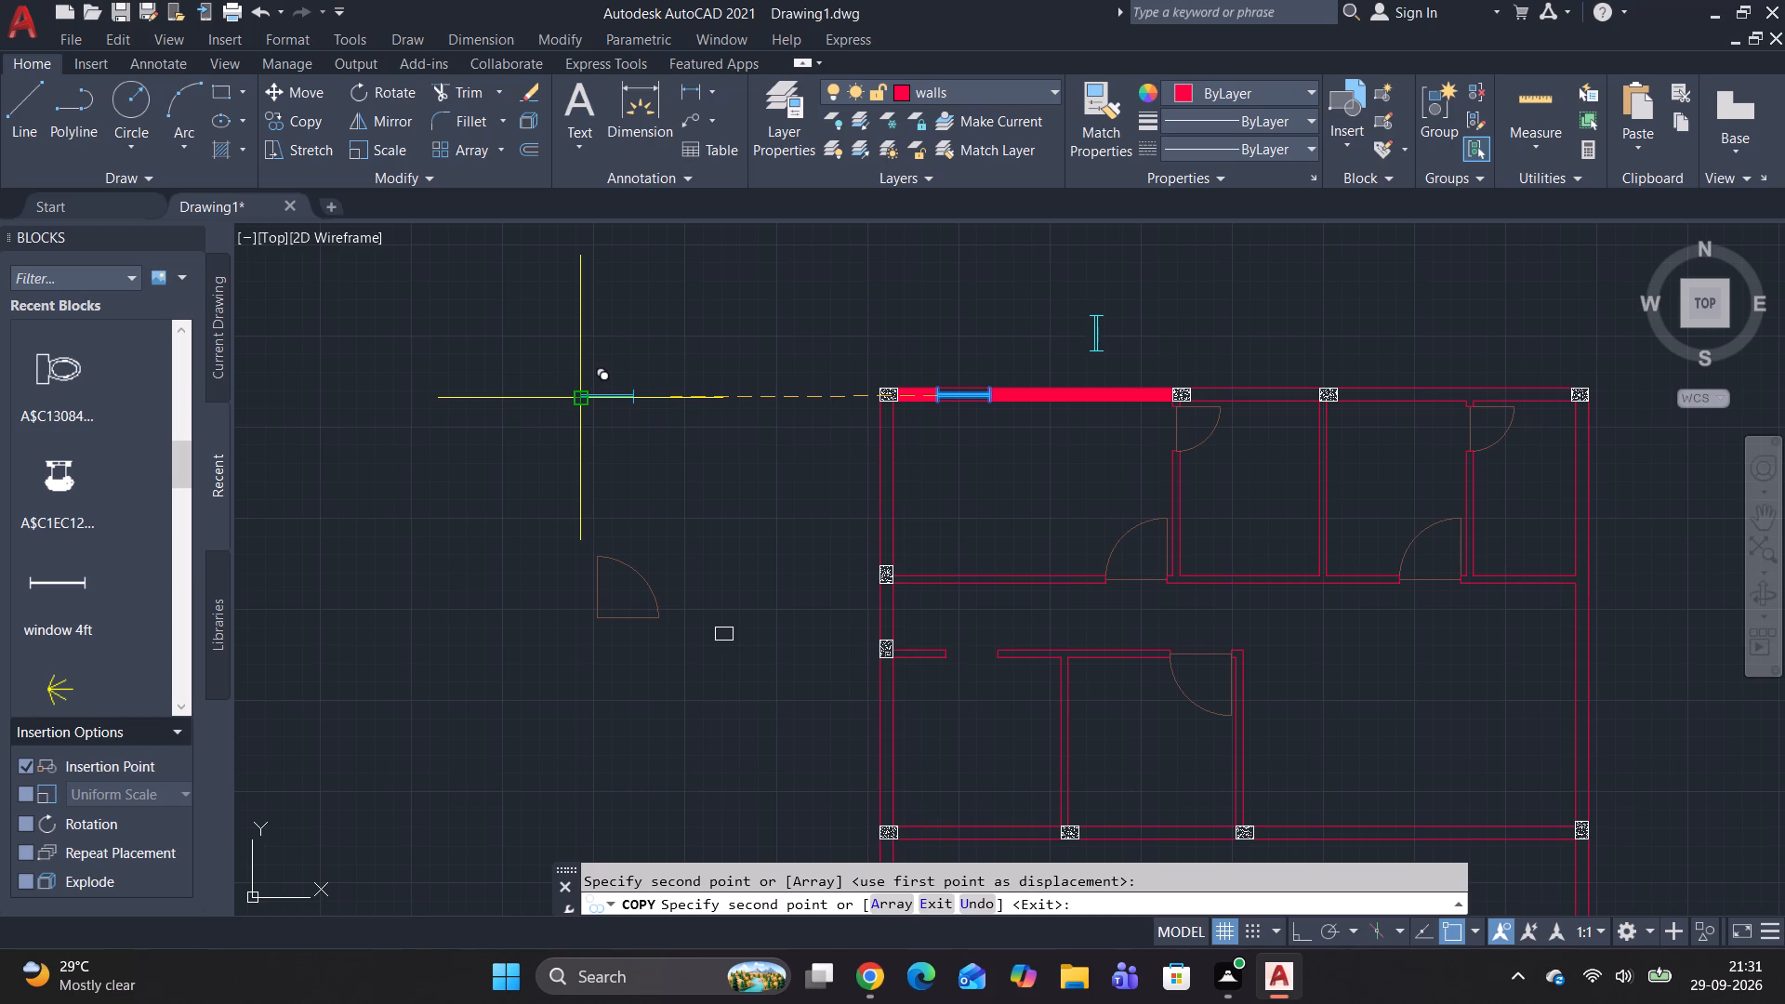
key(Escape)
key(Escape)
key(Escape)
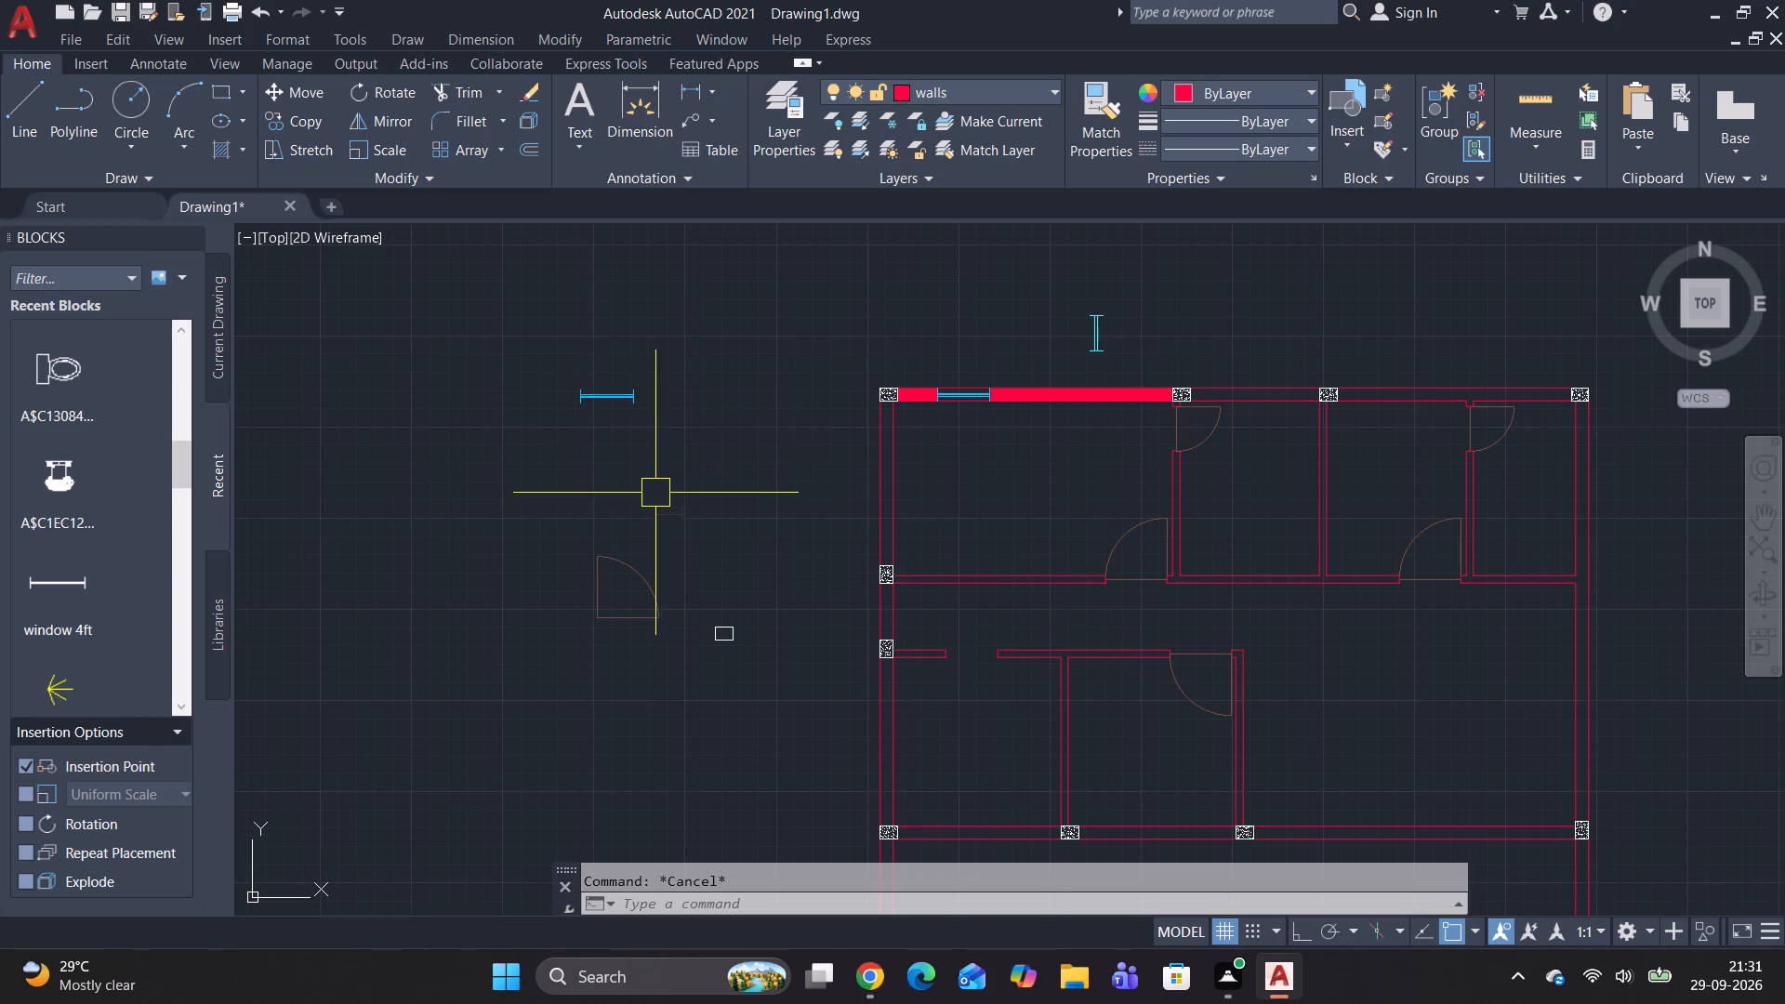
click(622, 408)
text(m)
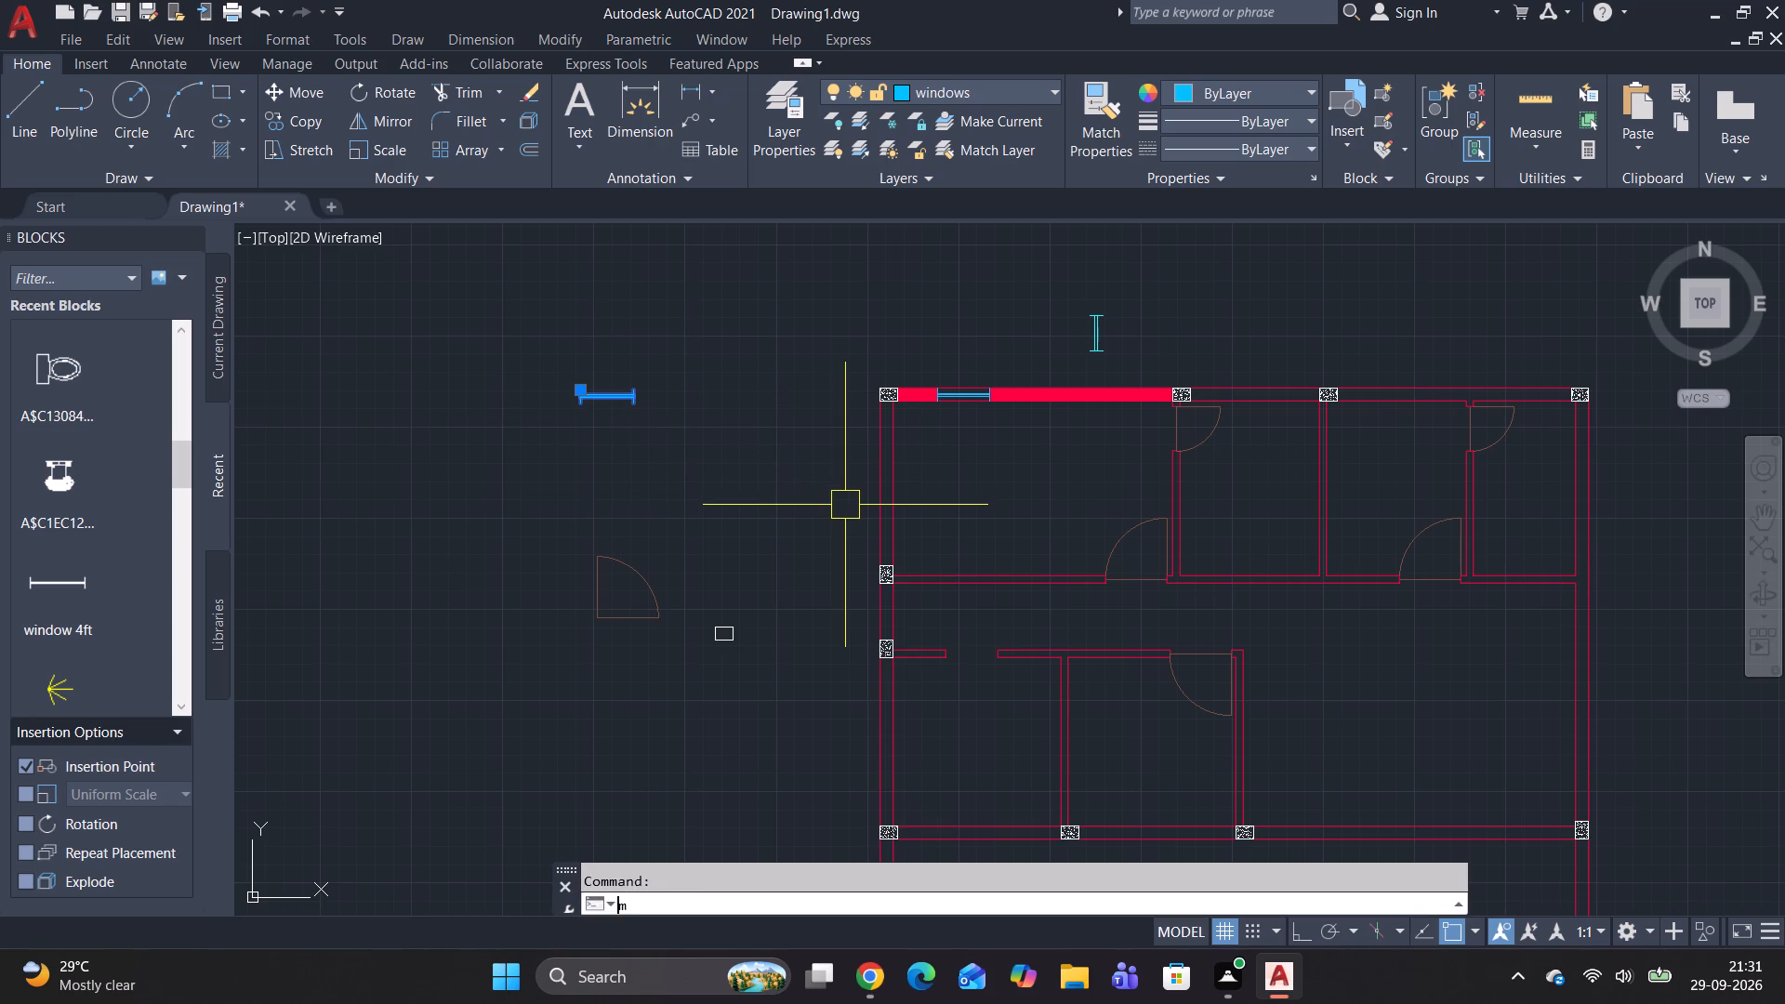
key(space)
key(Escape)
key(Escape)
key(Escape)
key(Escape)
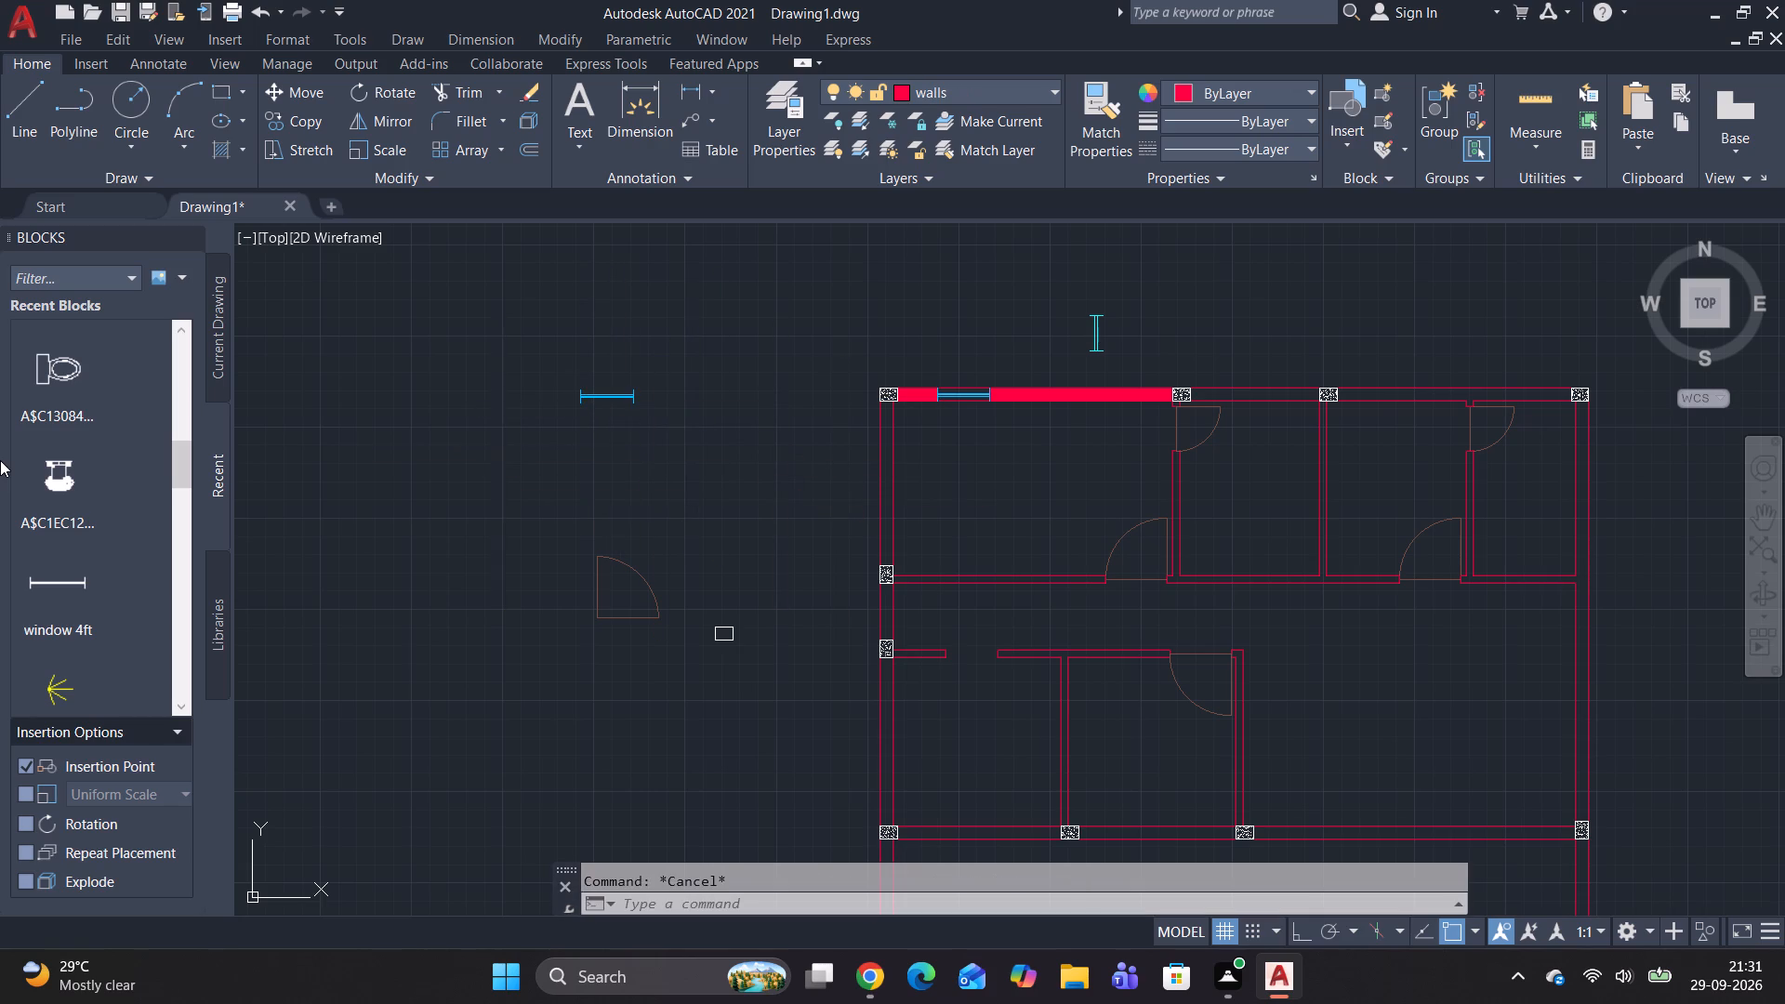
Copy the spare 3 ft window by its lower corner into the top outer wall of the upper room just past the third column.
click(626, 388)
text(co)
key(space)
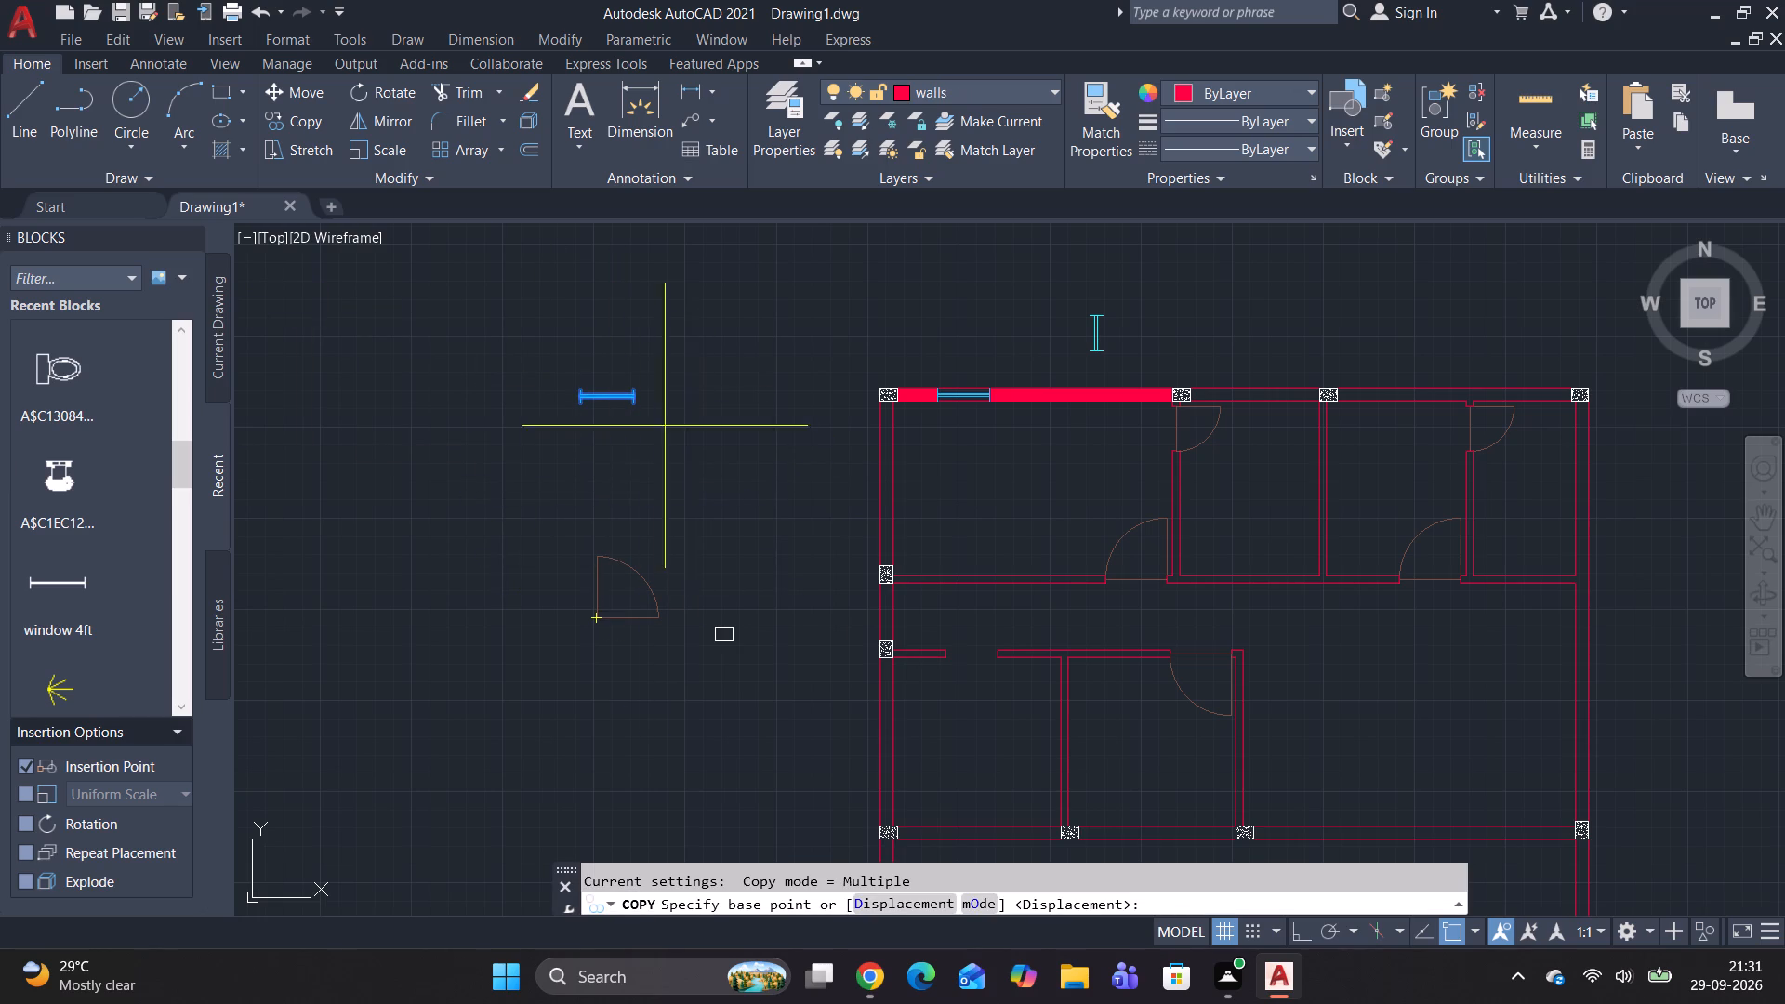
click(631, 407)
scroll(1326, 399, up, 2)
middle_drag(1326, 399, 1175, 452)
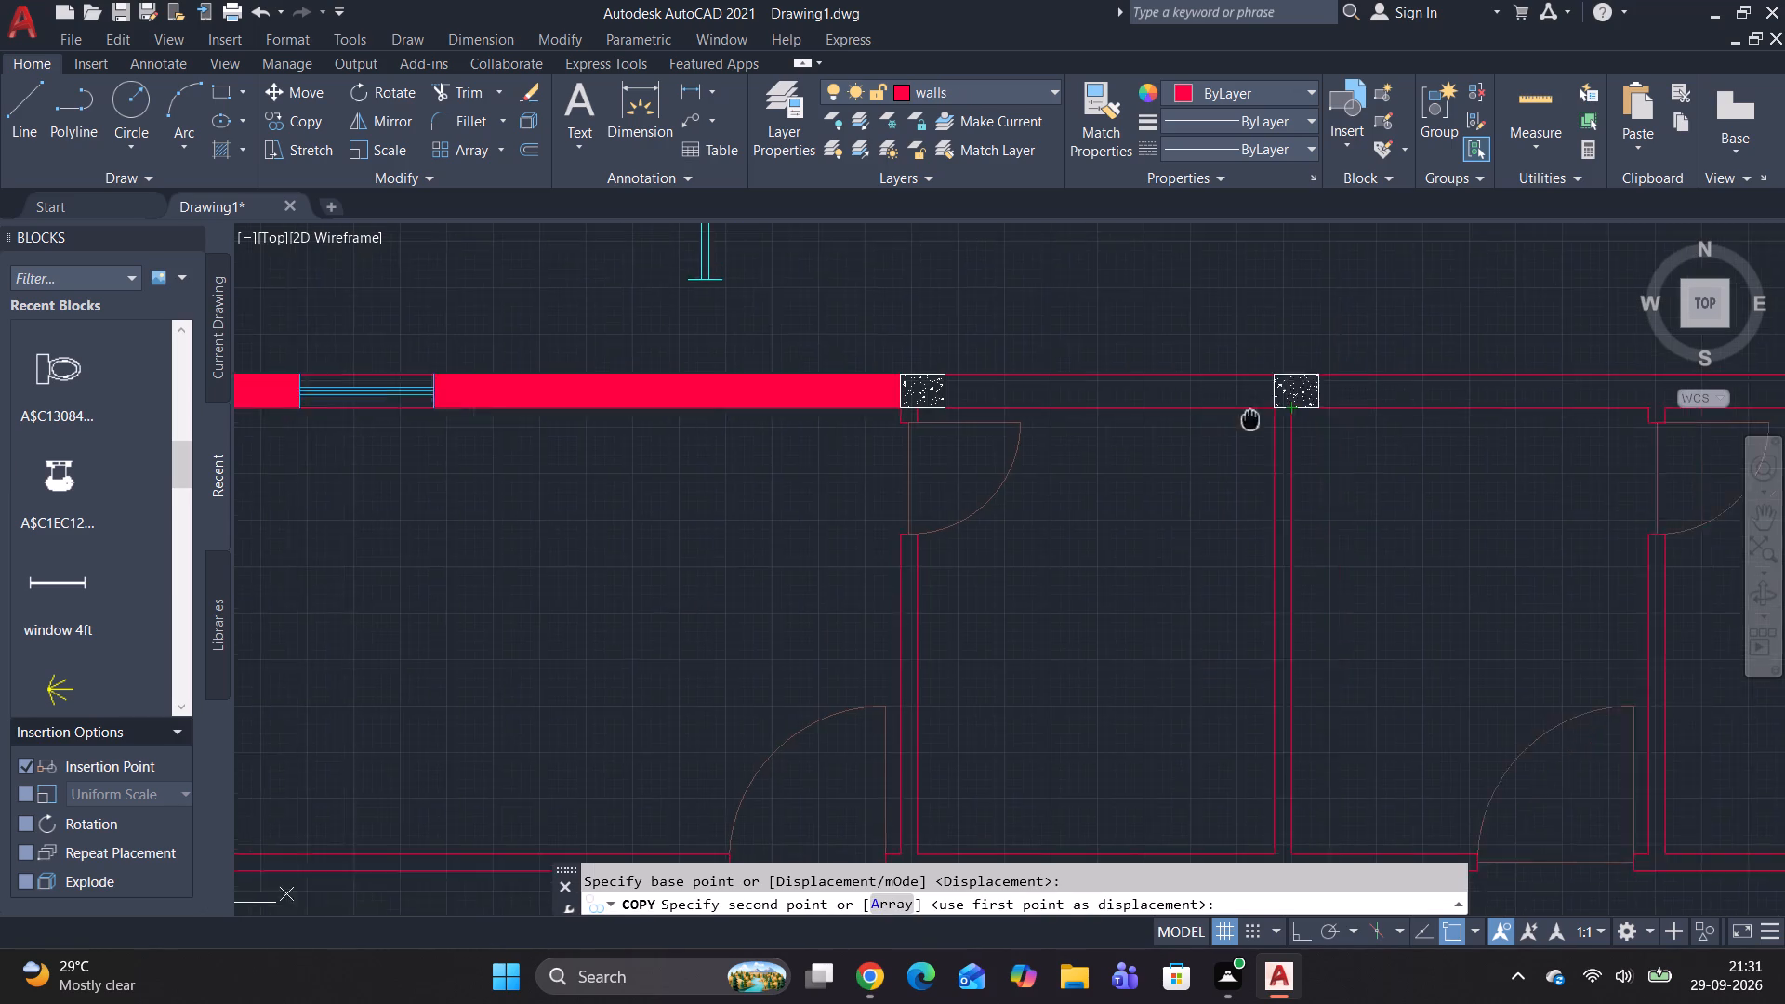
middle_drag(1175, 452, 1112, 473)
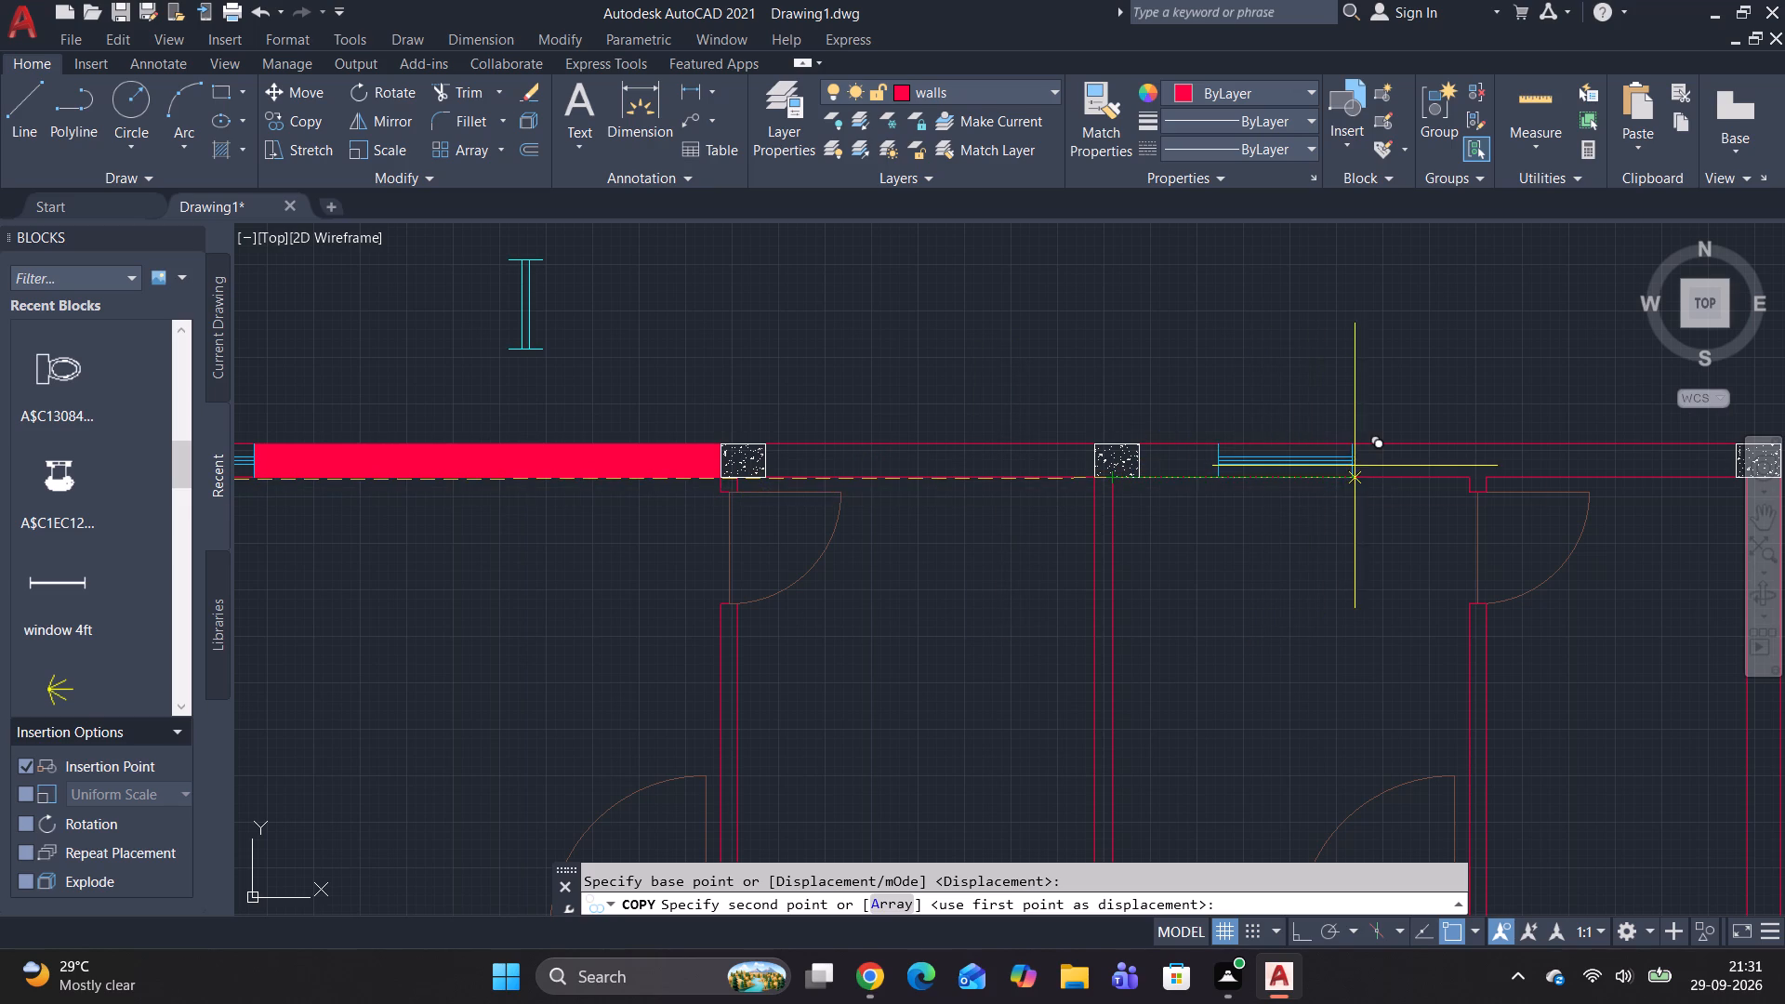
scroll(1355, 476, up, 3)
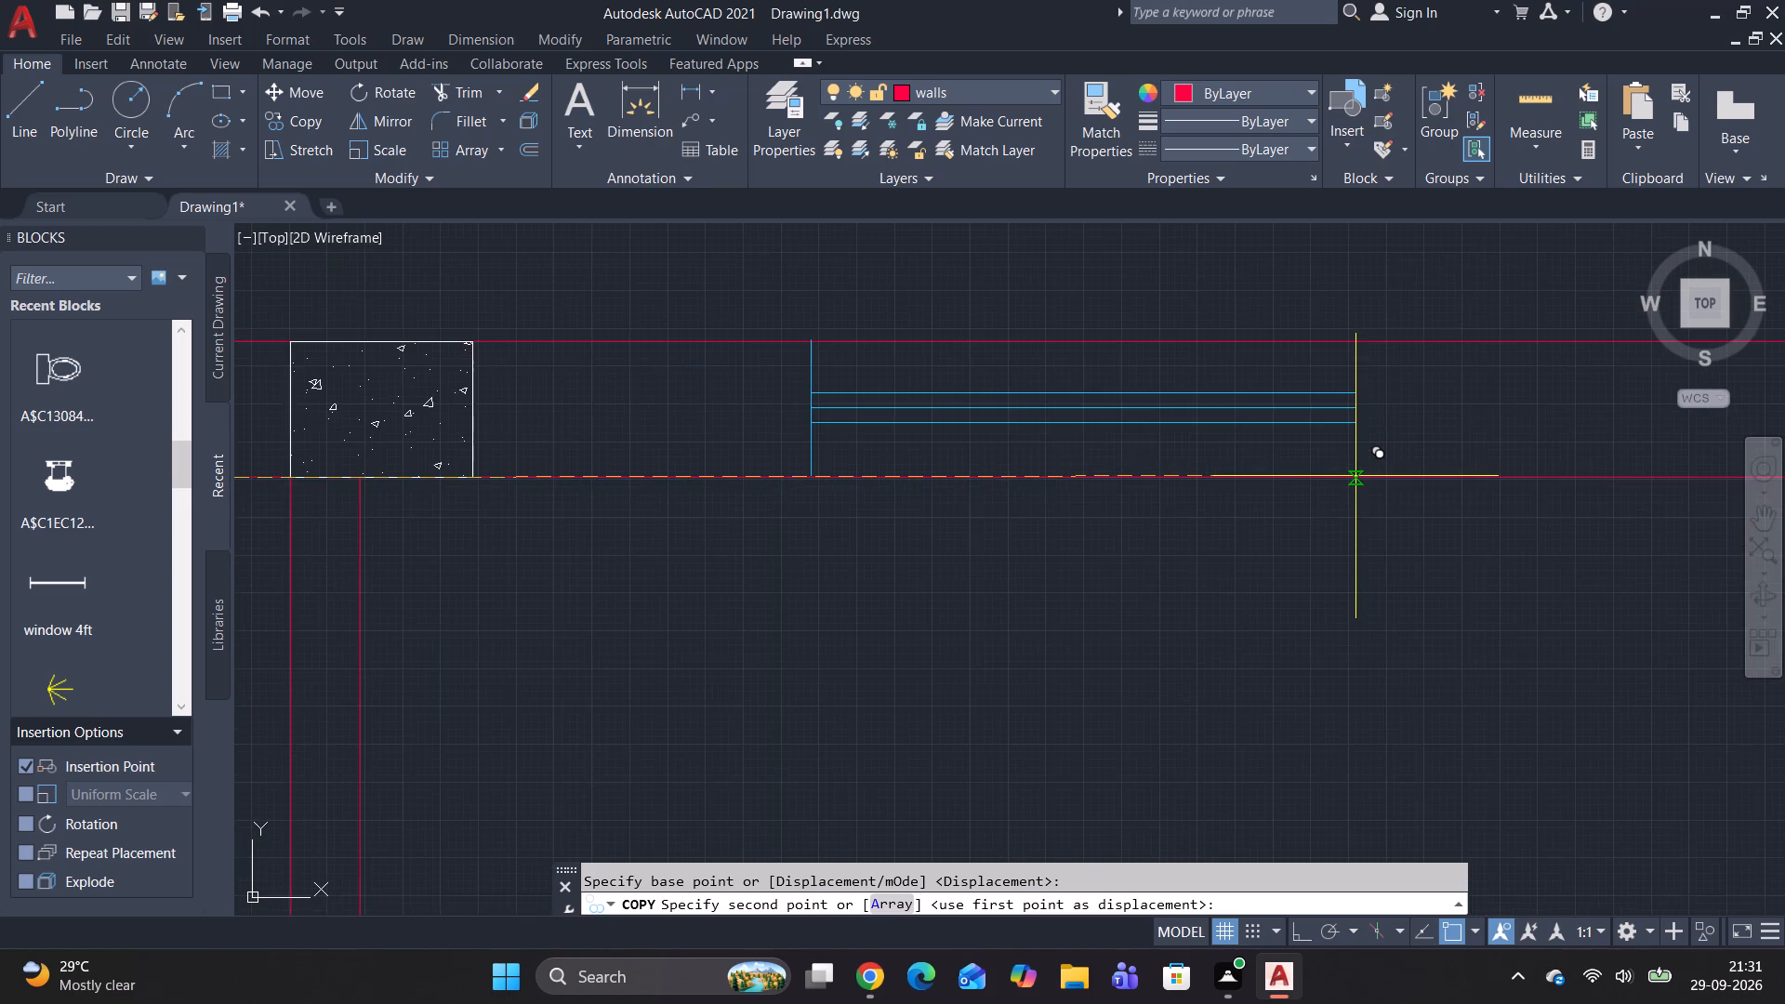
scroll(1355, 476, up, 1)
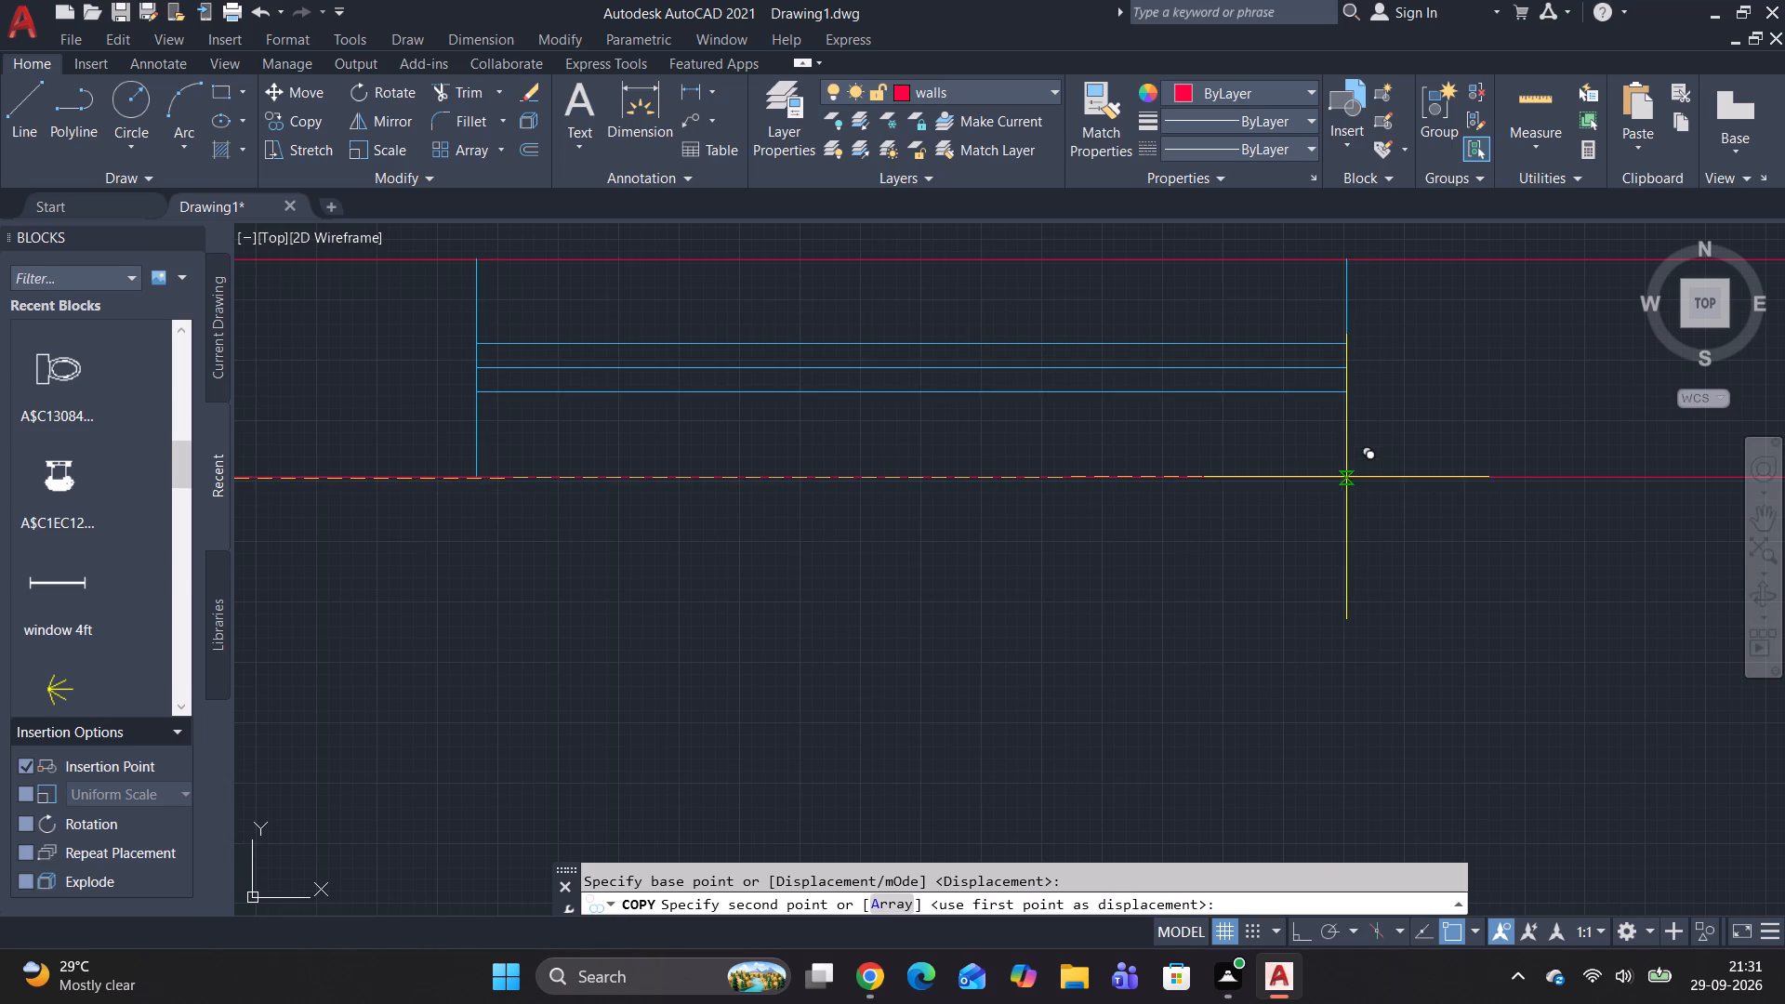
click(1346, 480)
Place another copy of the 3 ft window in the lower wall of the lower middle room, between its two columns.
scroll(1170, 545, down, 2)
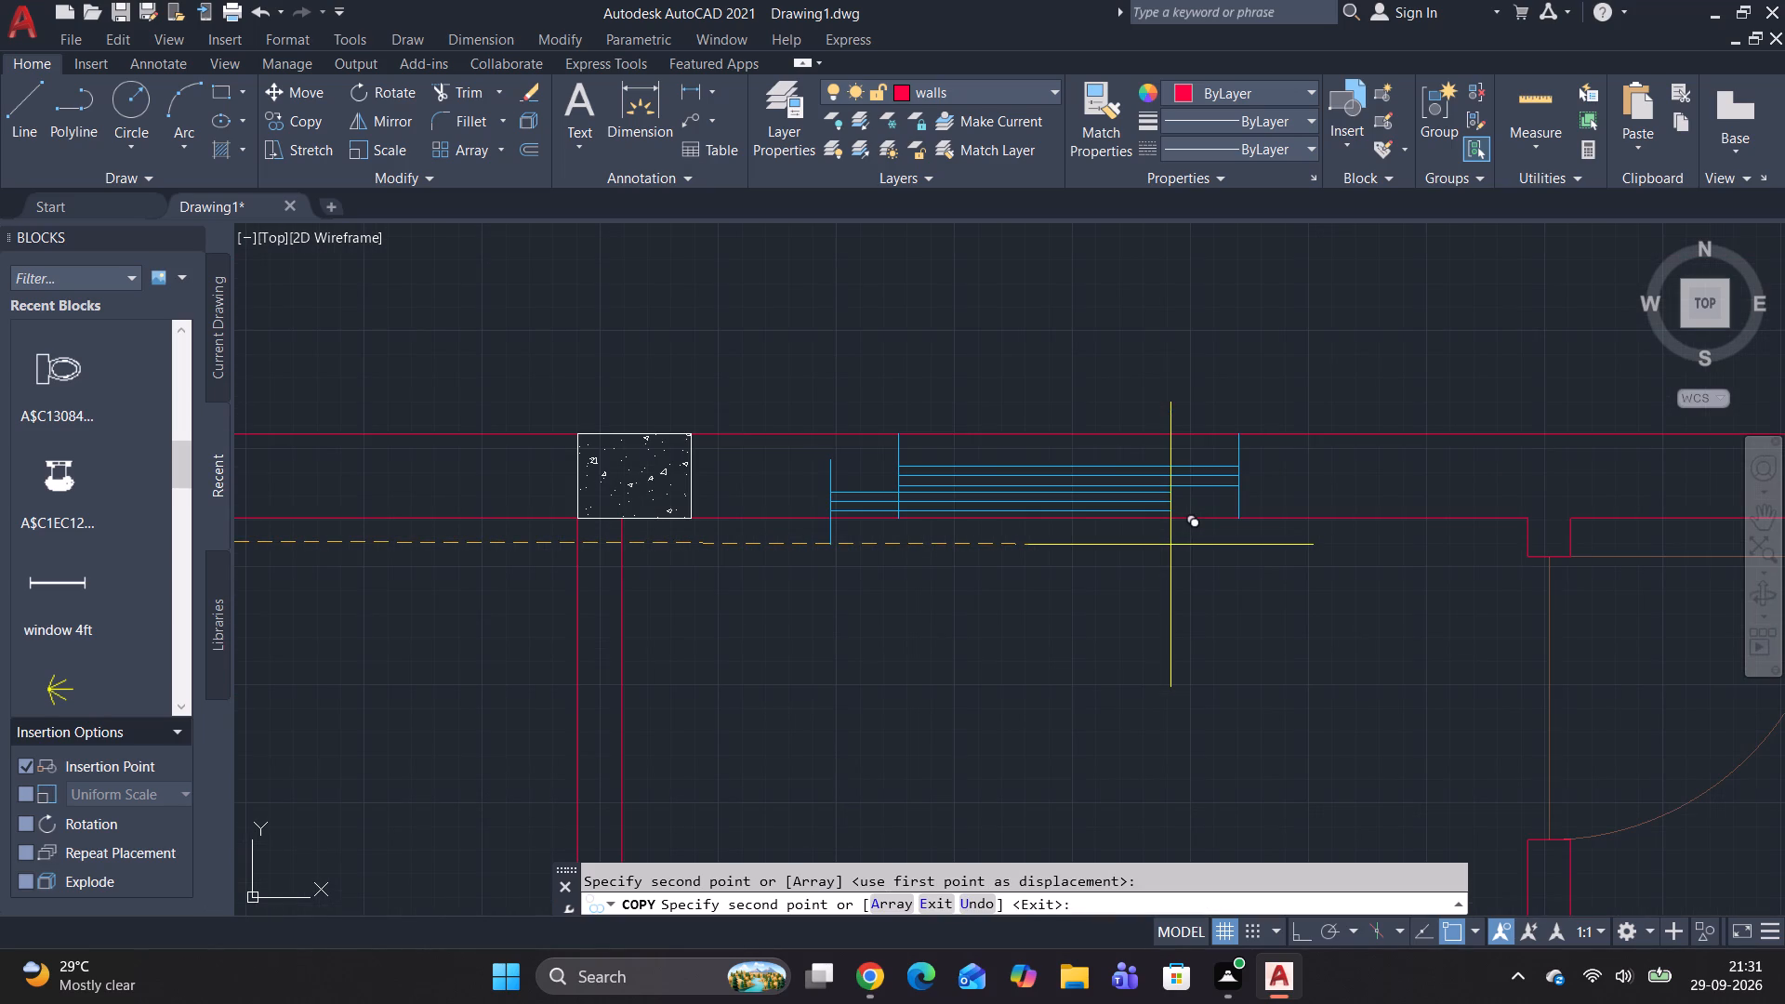
scroll(1170, 545, down, 2)
middle_drag(1171, 551, 1118, 241)
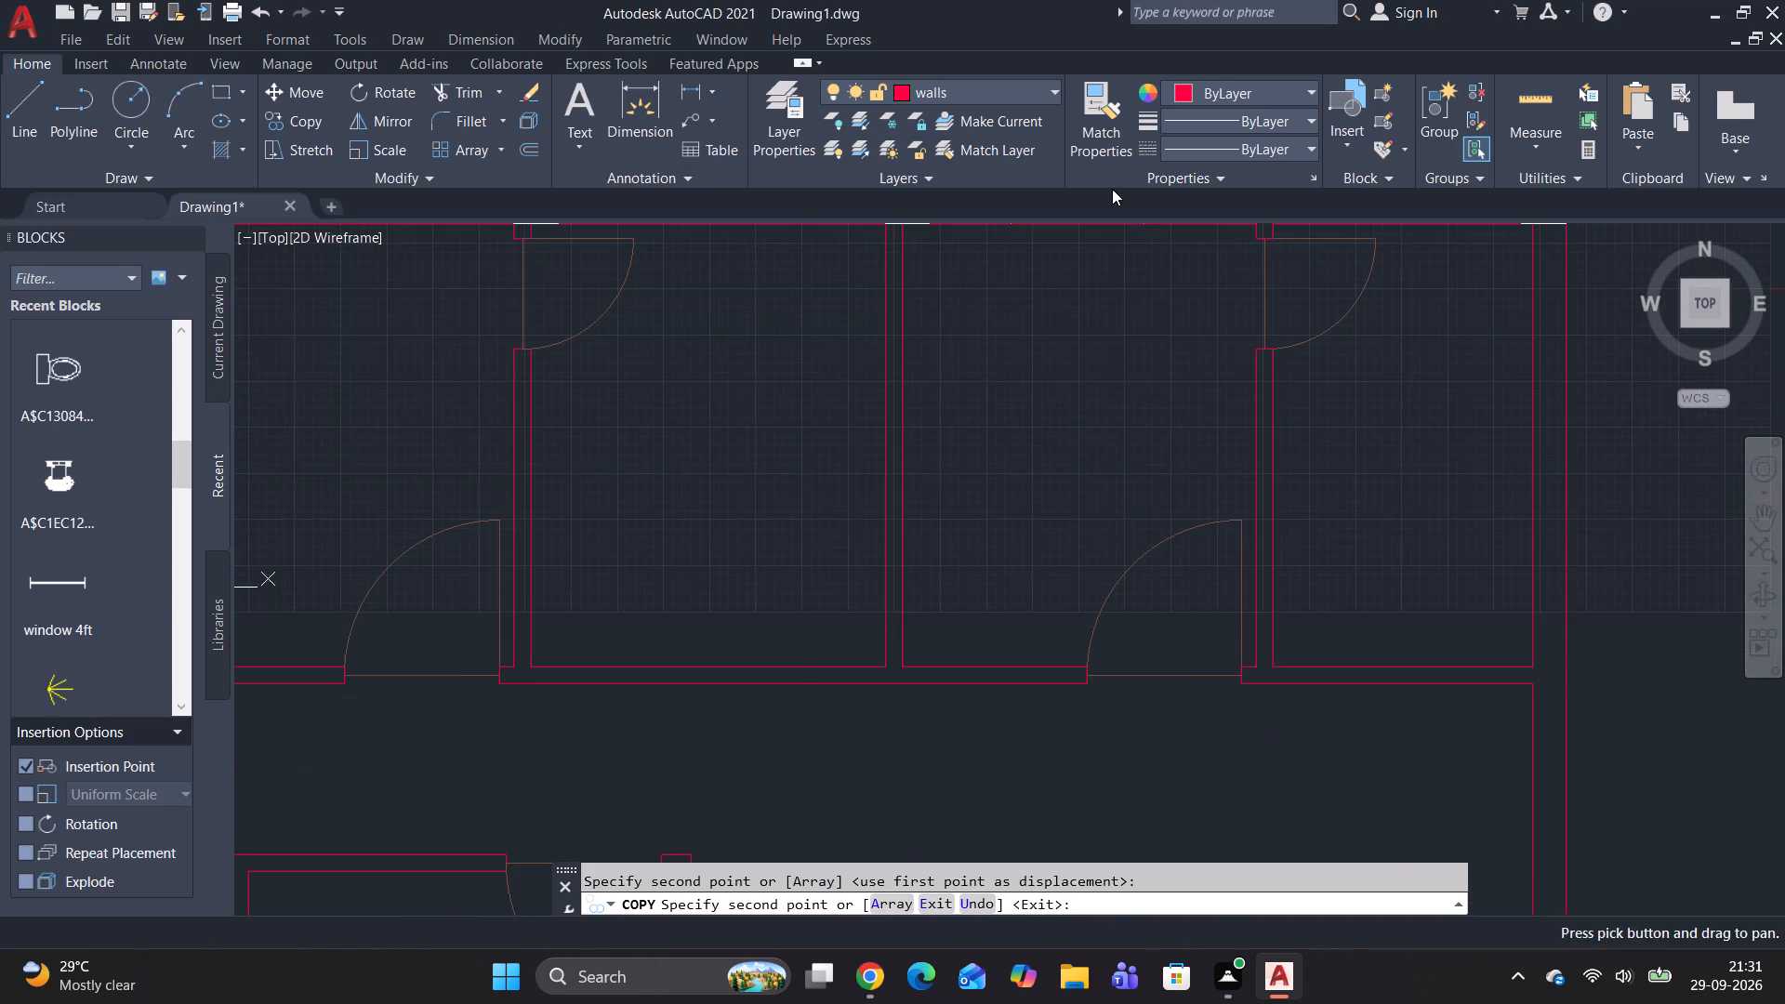
scroll(1091, 648, down, 4)
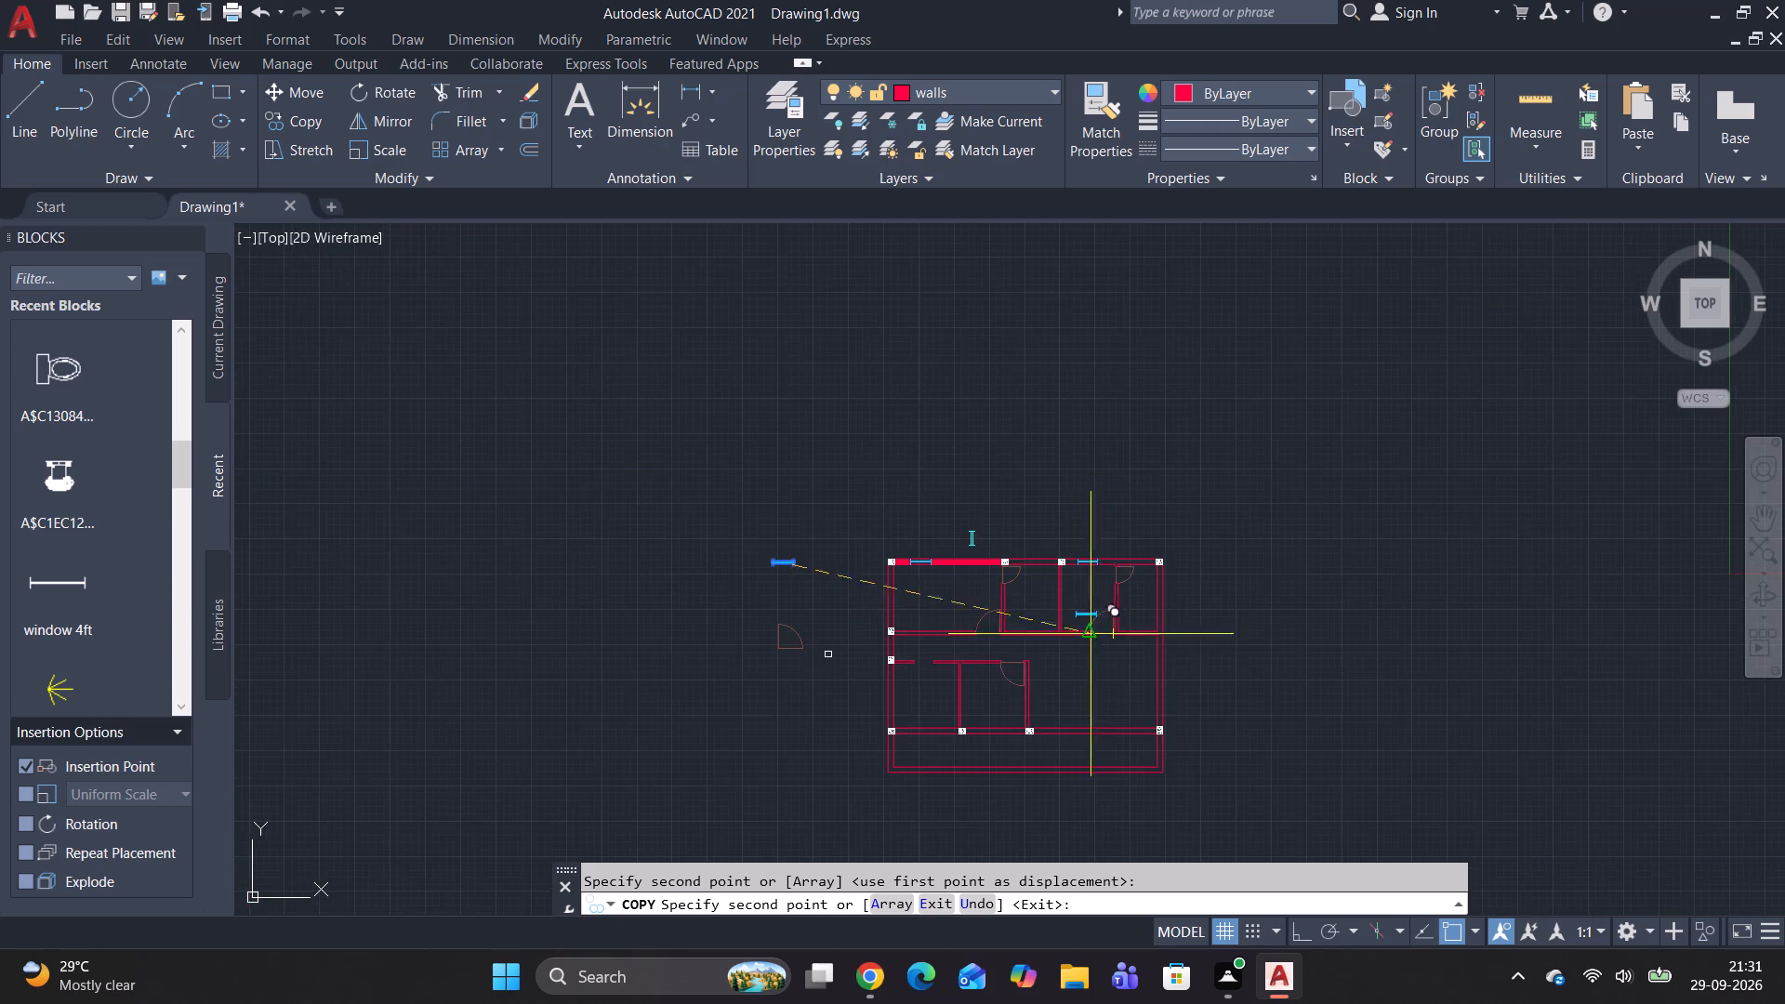
middle_drag(1101, 672, 1078, 604)
middle_drag(1070, 585, 1065, 568)
middle_drag(1047, 510, 1044, 500)
middle_click(1042, 493)
middle_drag(1041, 484, 1031, 462)
middle_click(1029, 455)
scroll(1001, 625, up, 3)
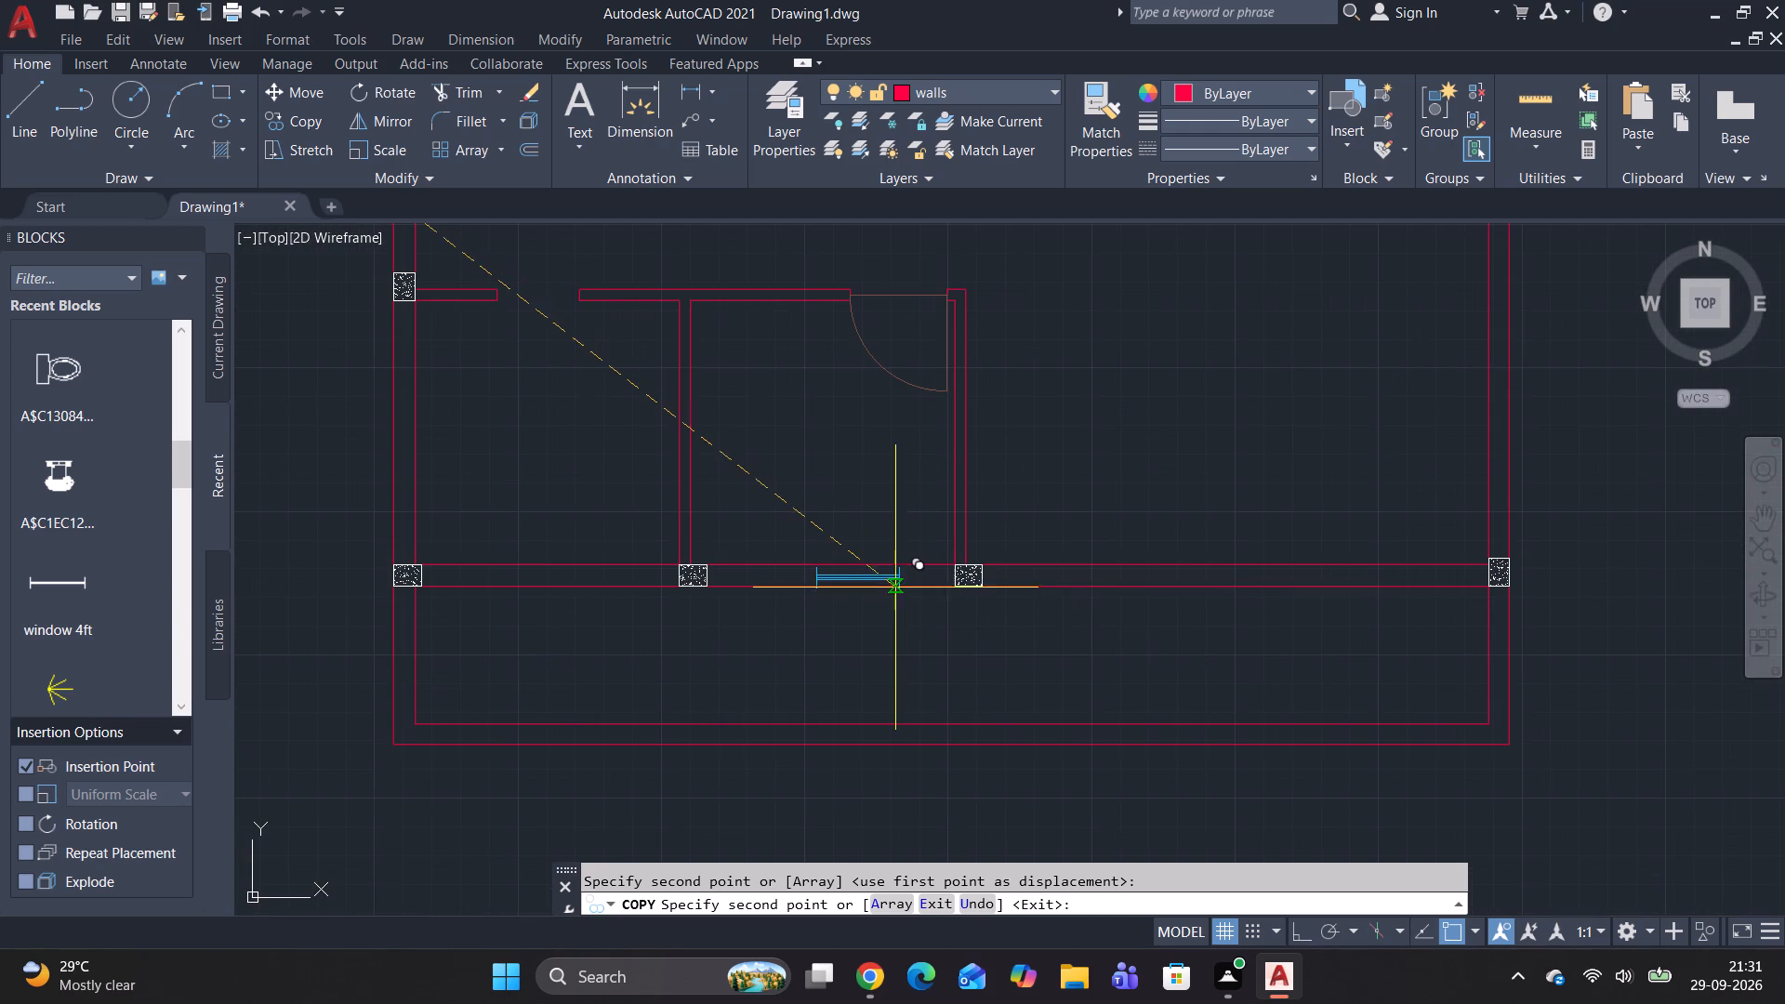
scroll(903, 581, up, 3)
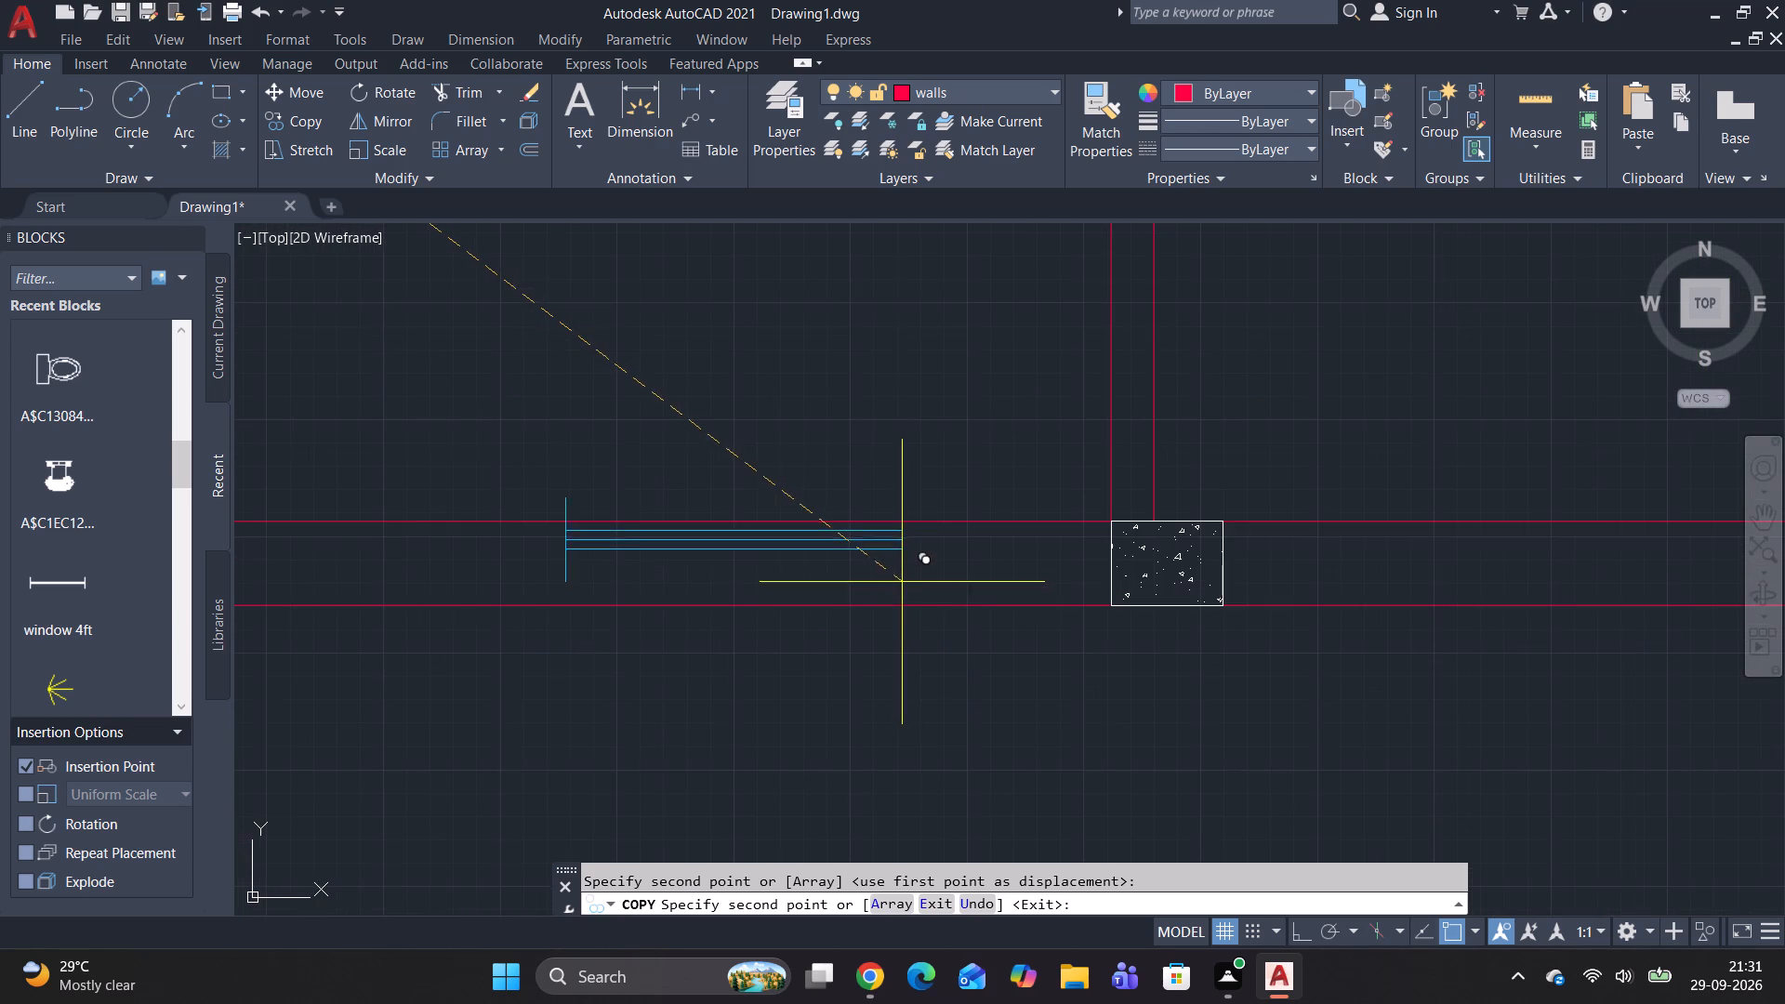
click(962, 603)
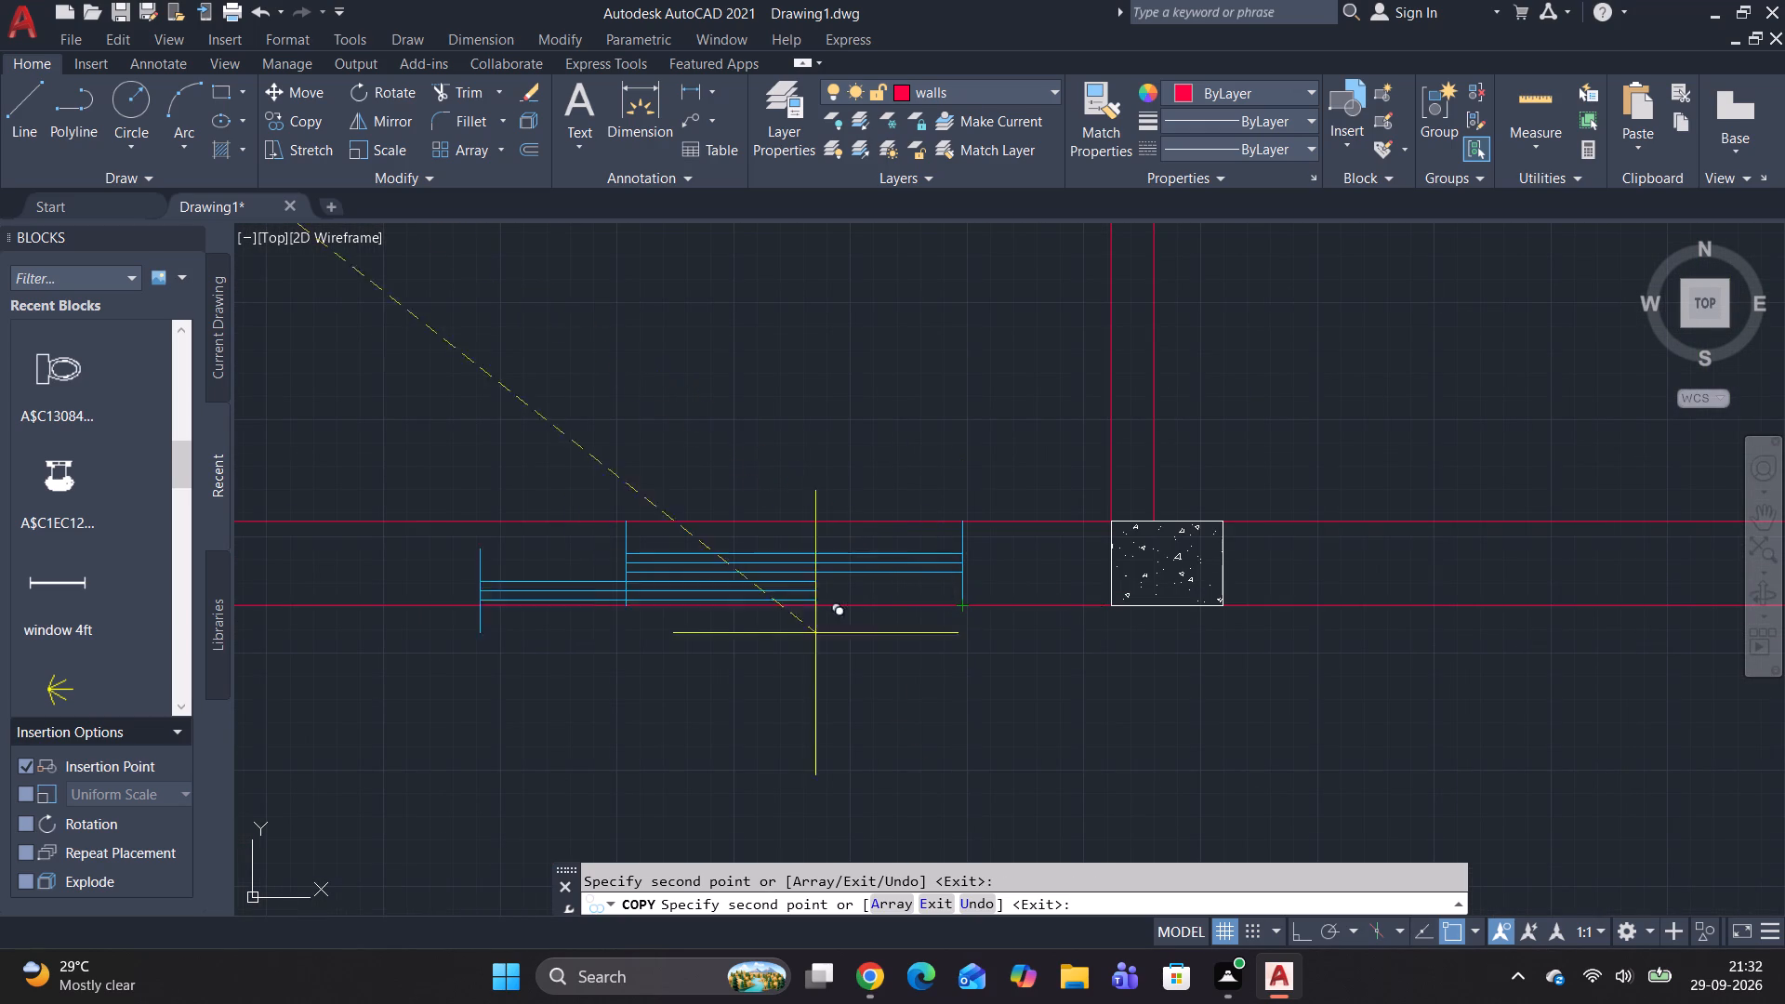
Place another copy of the 3 ft window in the lower wall of the lower-left room, just past the corner column.
scroll(638, 627, down, 1)
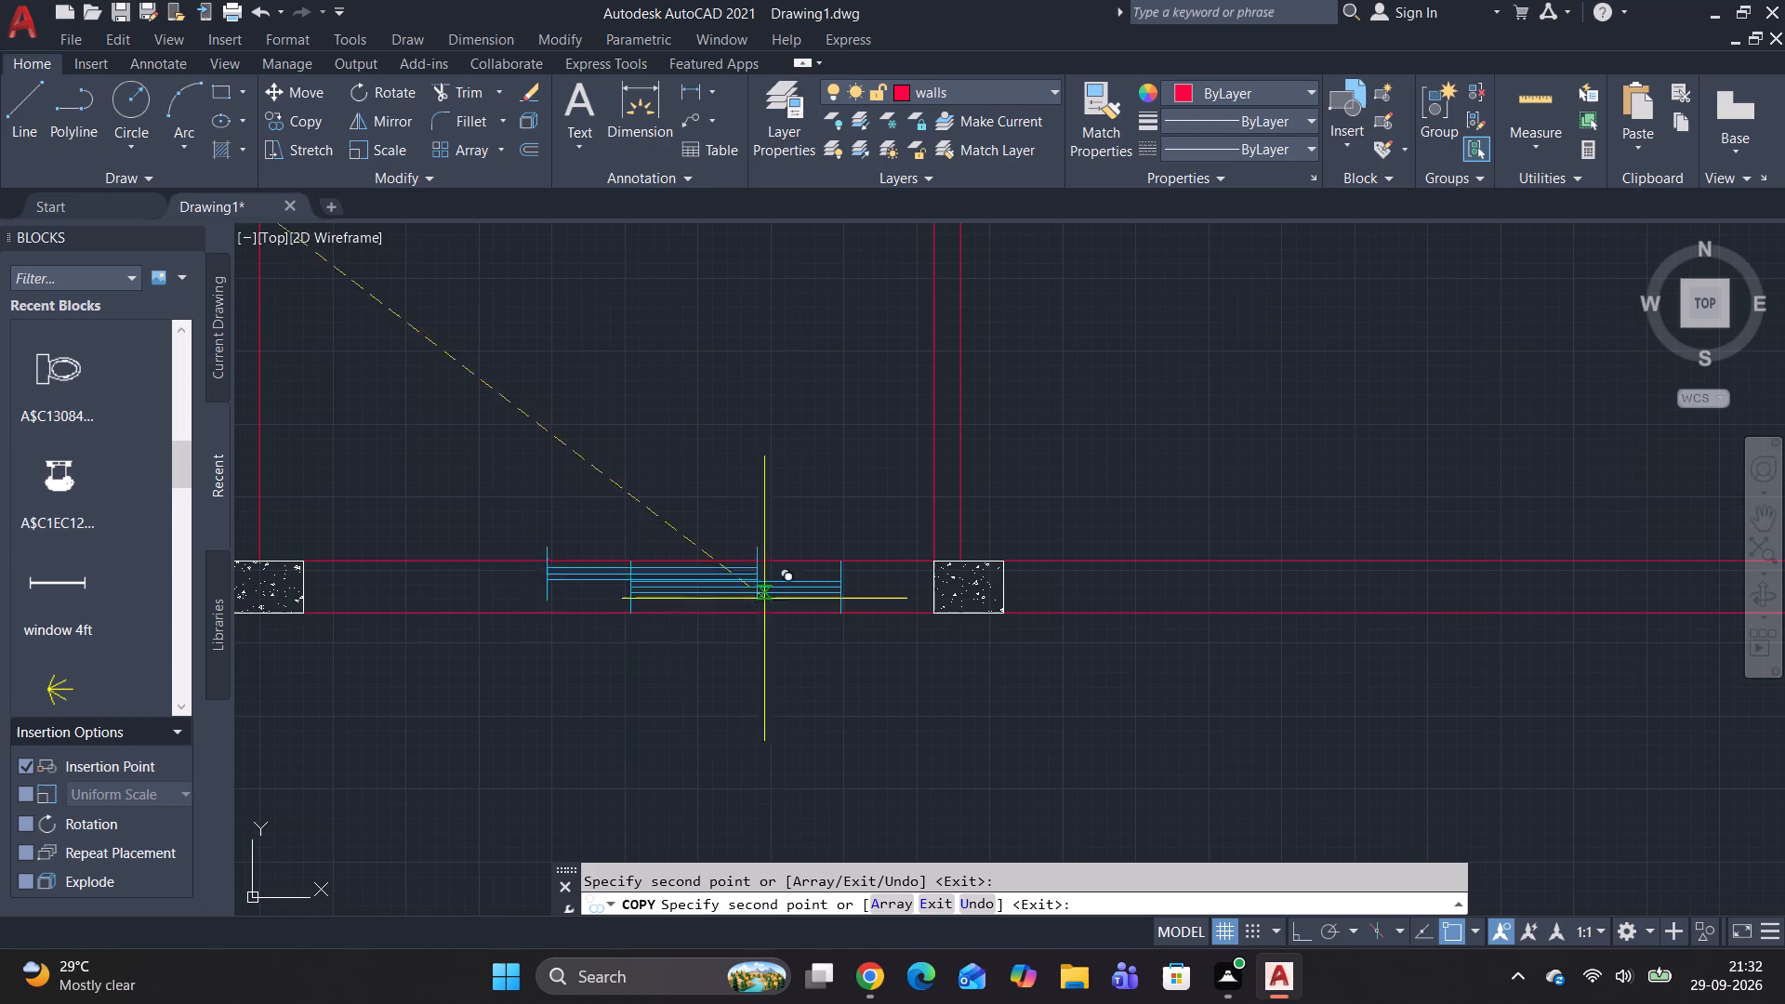
middle_drag(770, 595, 1470, 573)
scroll(1445, 571, down, 2)
scroll(997, 601, up, 1)
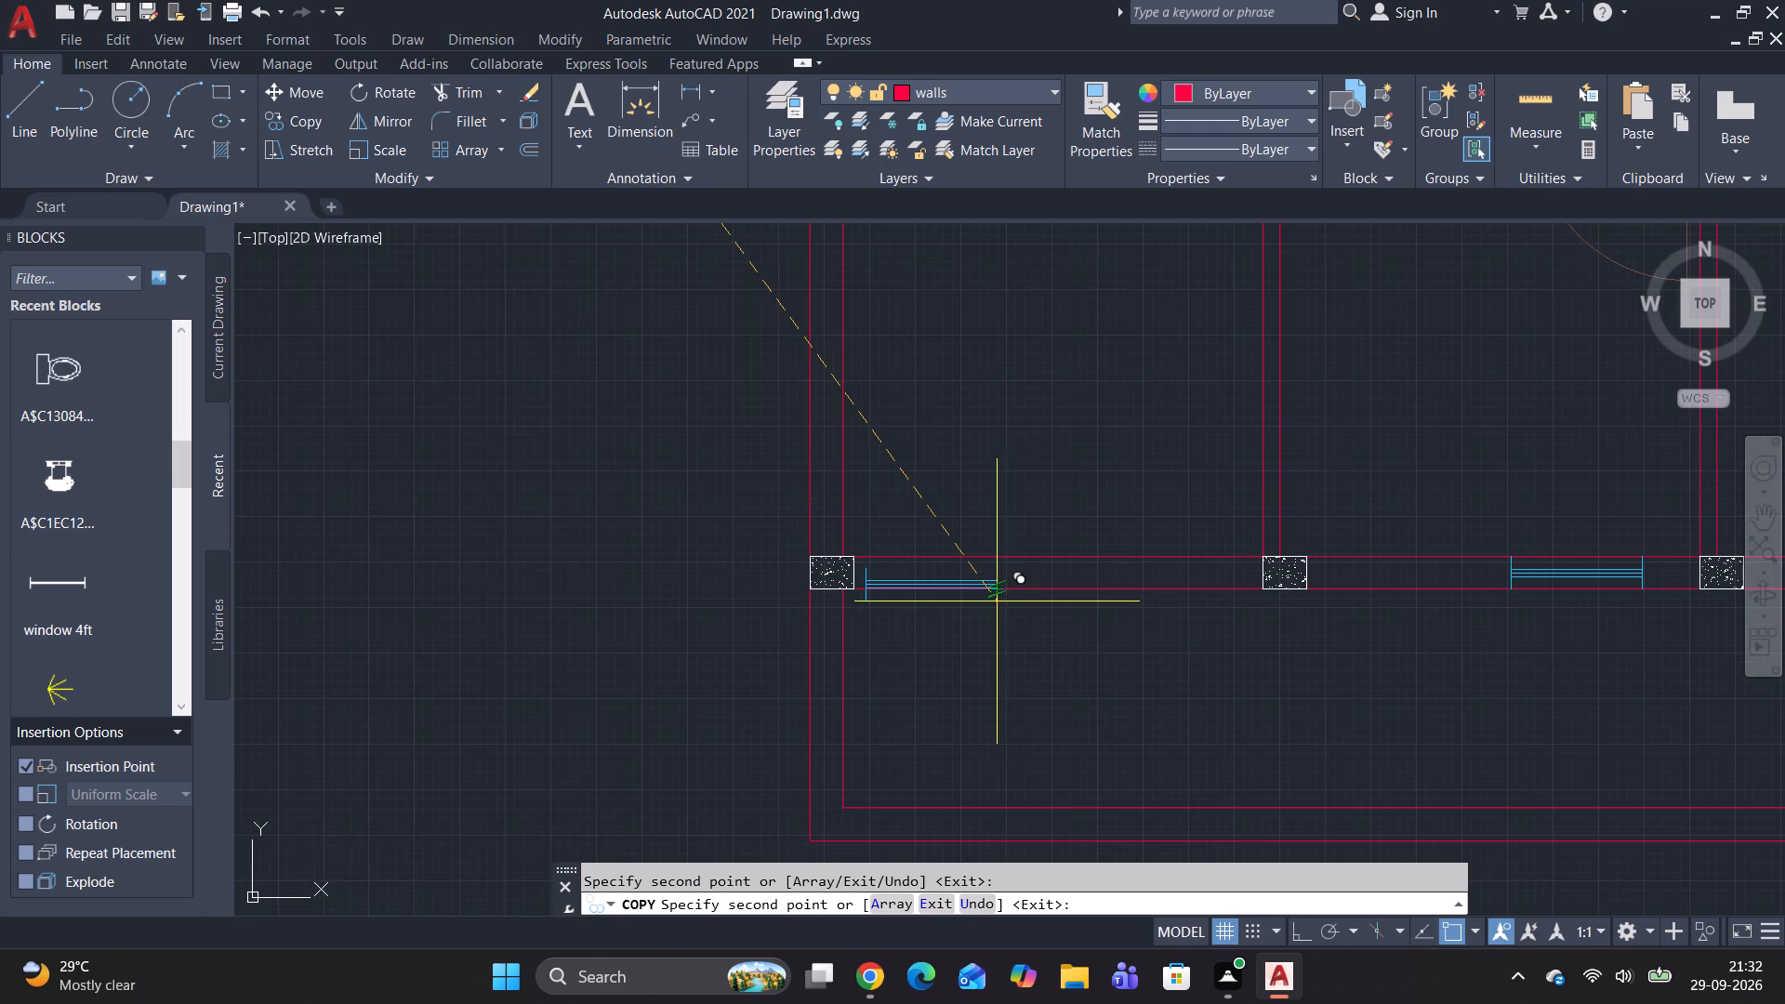
scroll(1014, 592, up, 2)
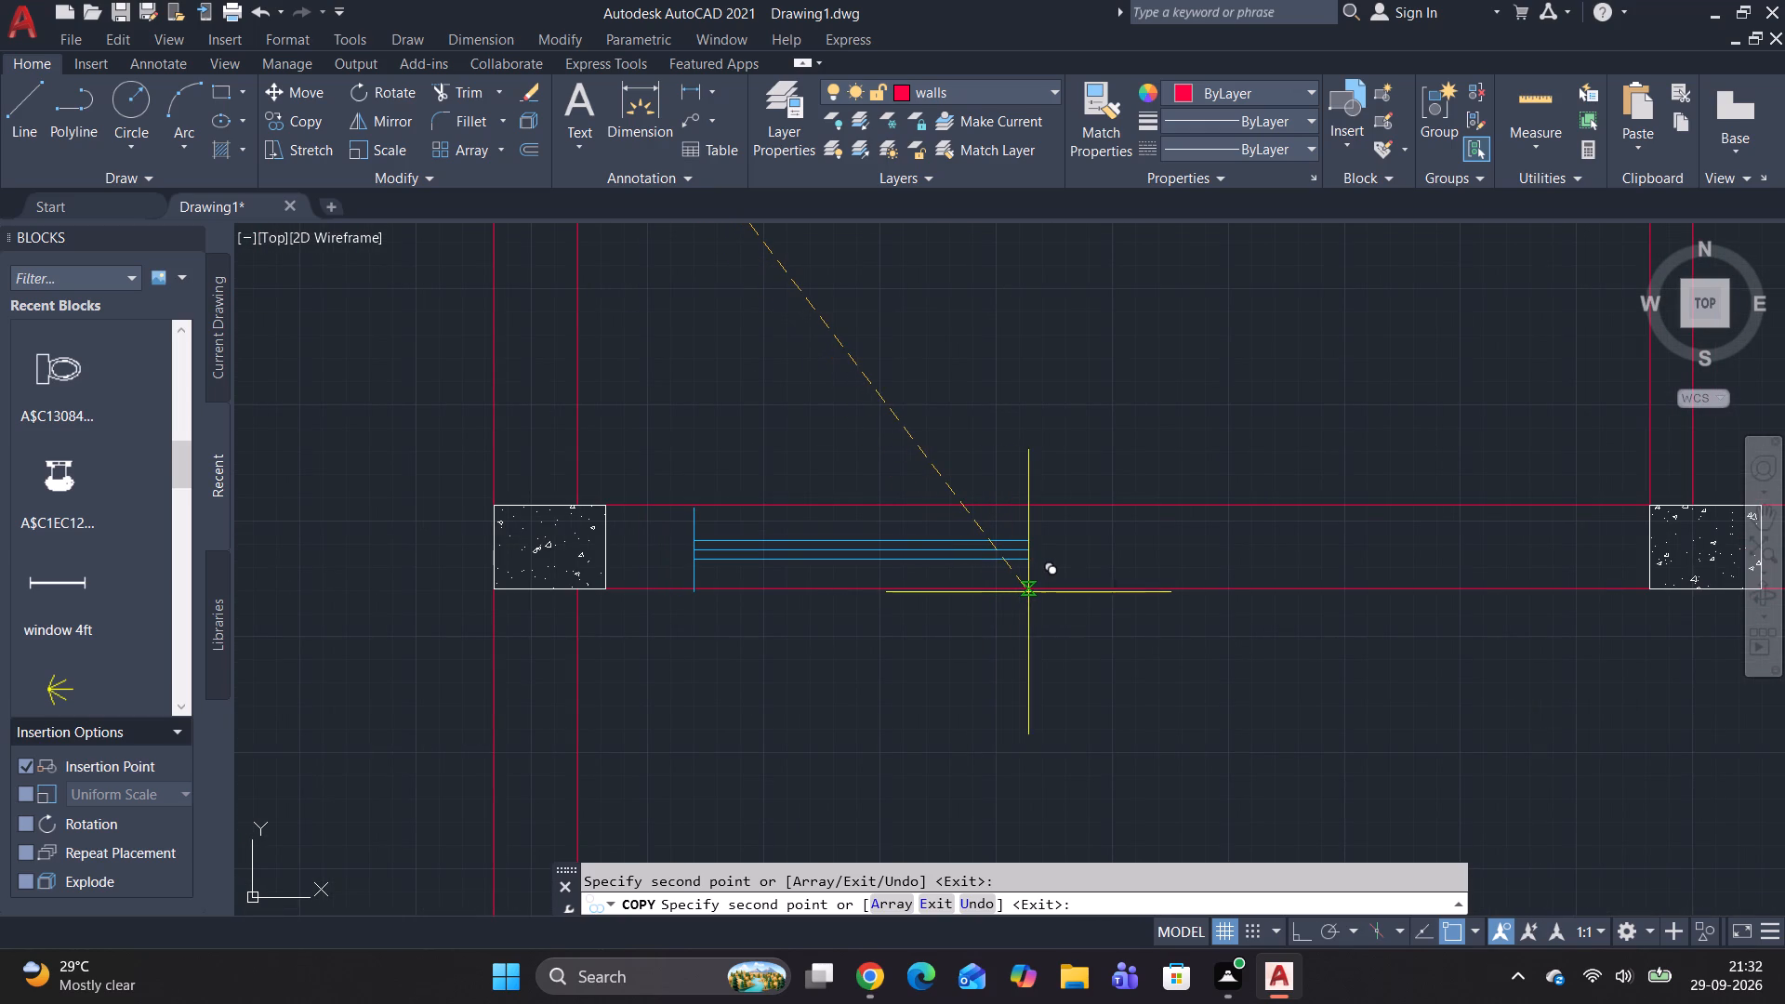
scroll(1026, 587, up, 3)
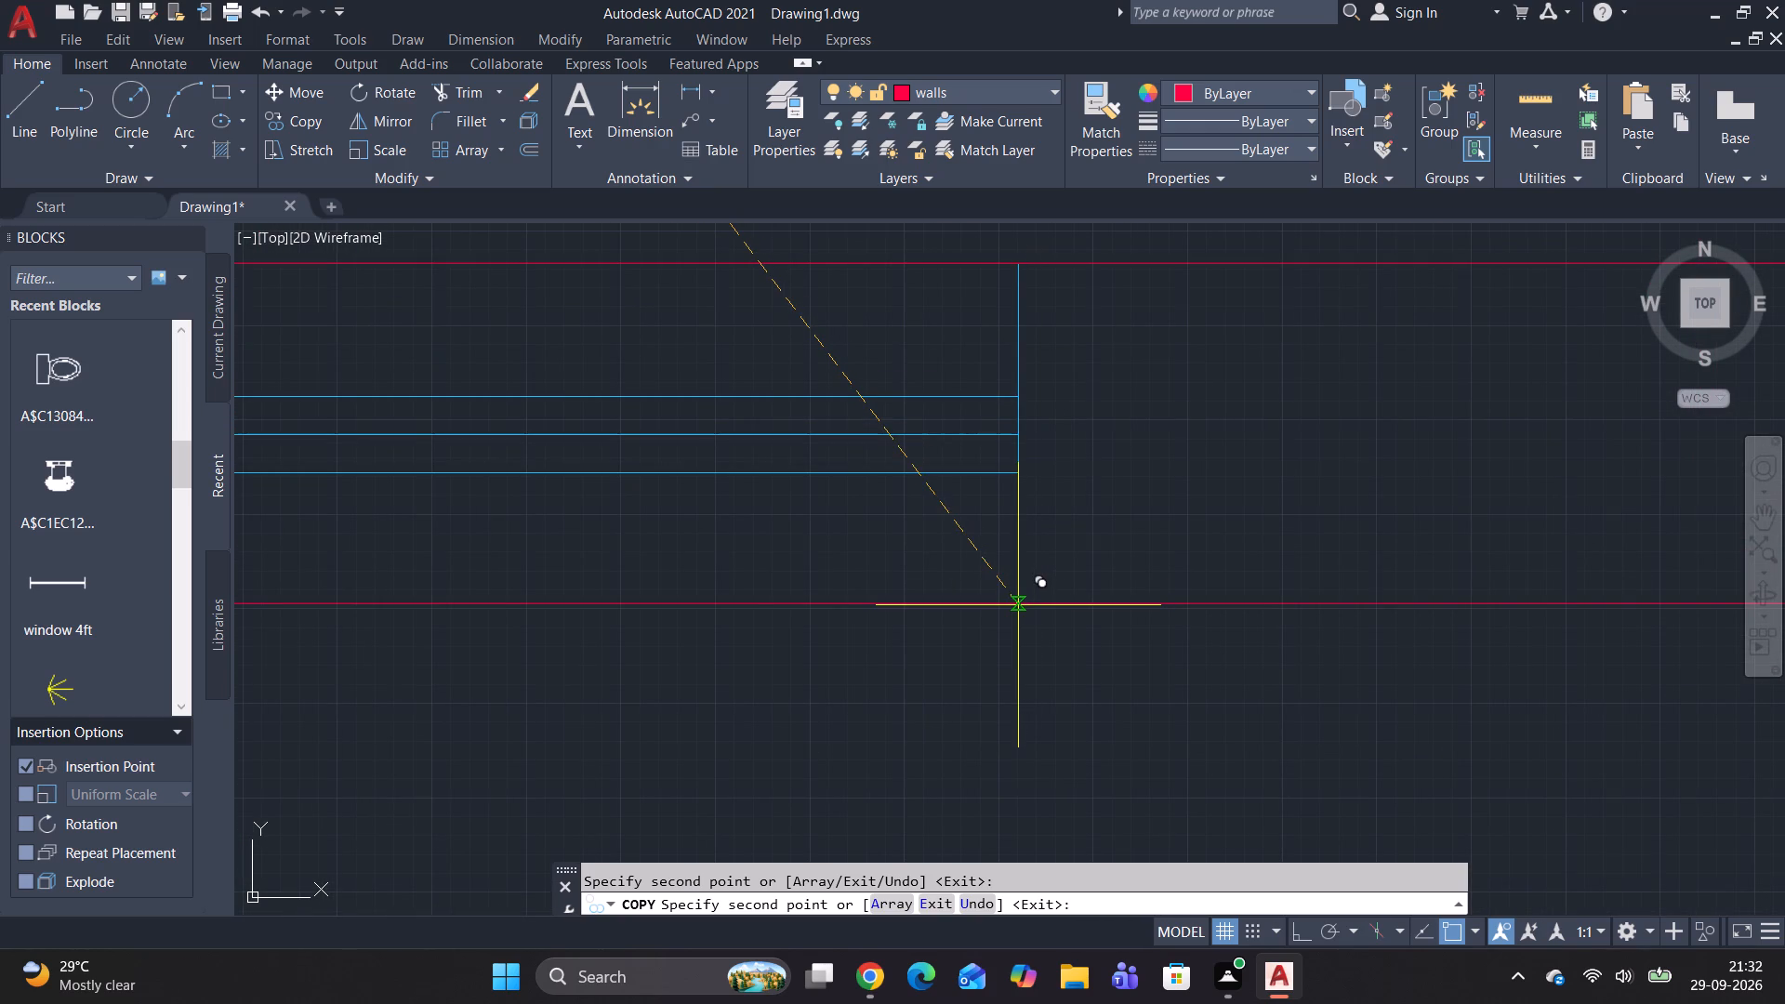
click(1018, 608)
scroll(1071, 541, down, 3)
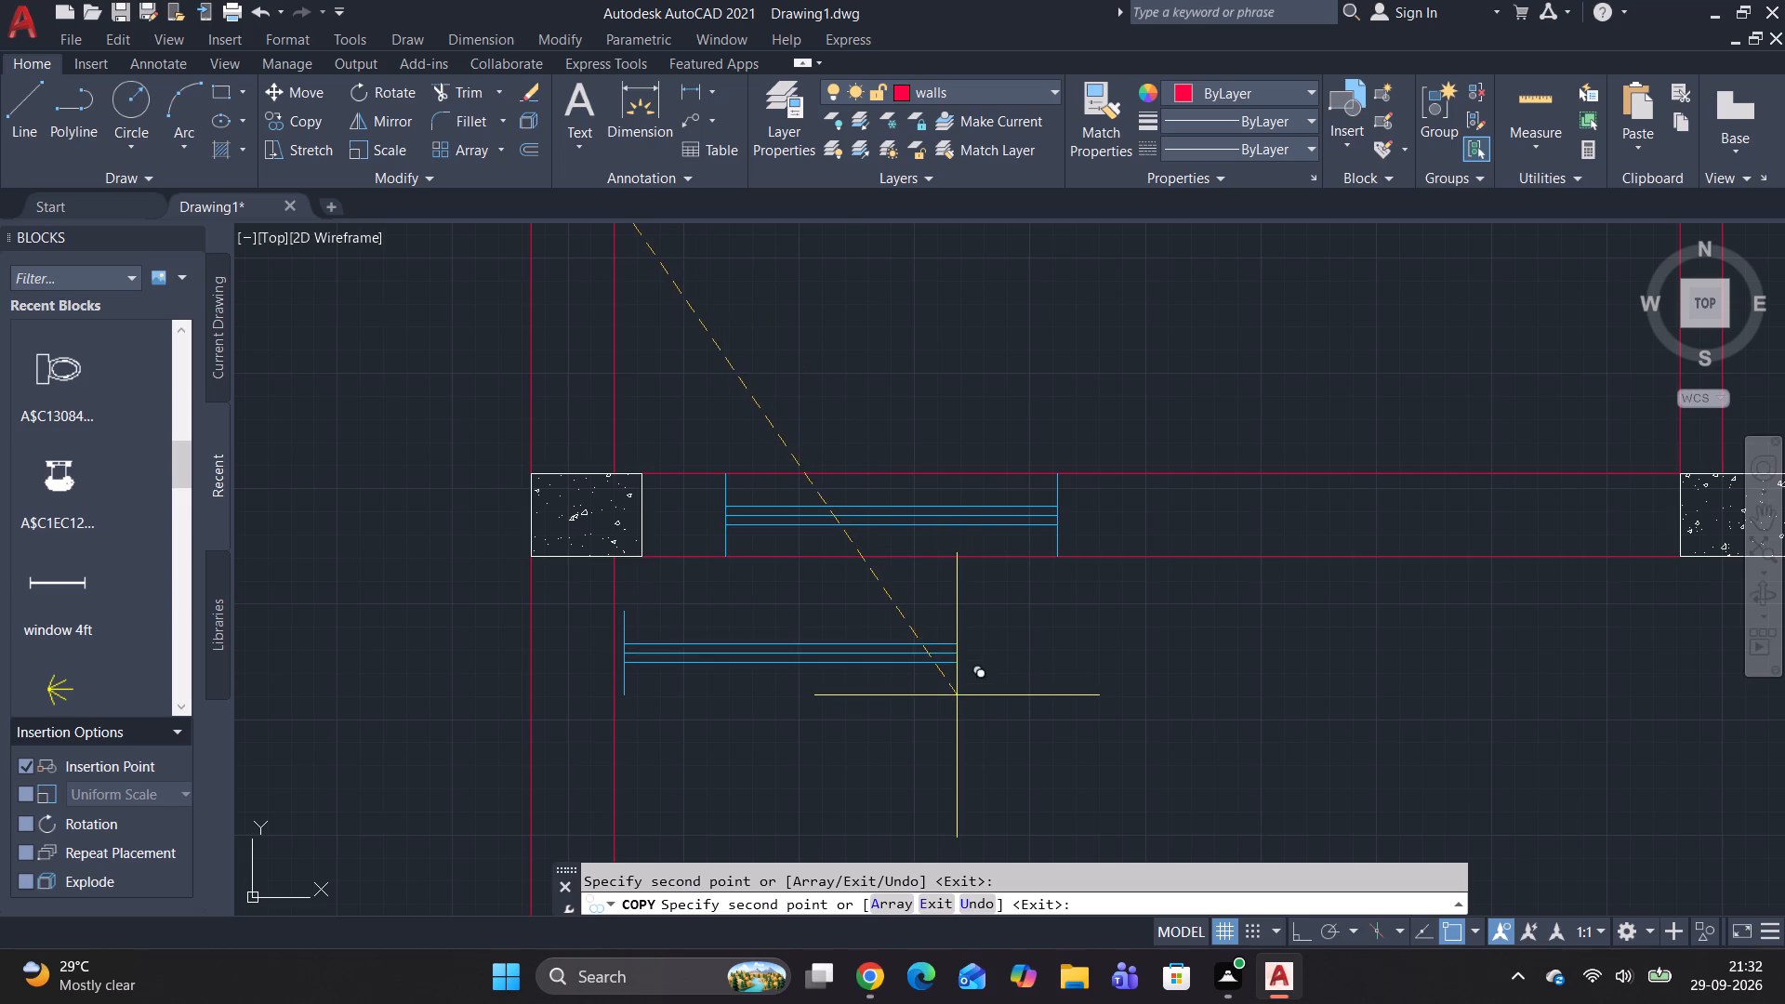
key(Escape)
key(Escape)
Rotate the spare ventilator above the plan by 270° about its corner so it lies horizontally.
scroll(1039, 539, down, 3)
scroll(1109, 485, down, 2)
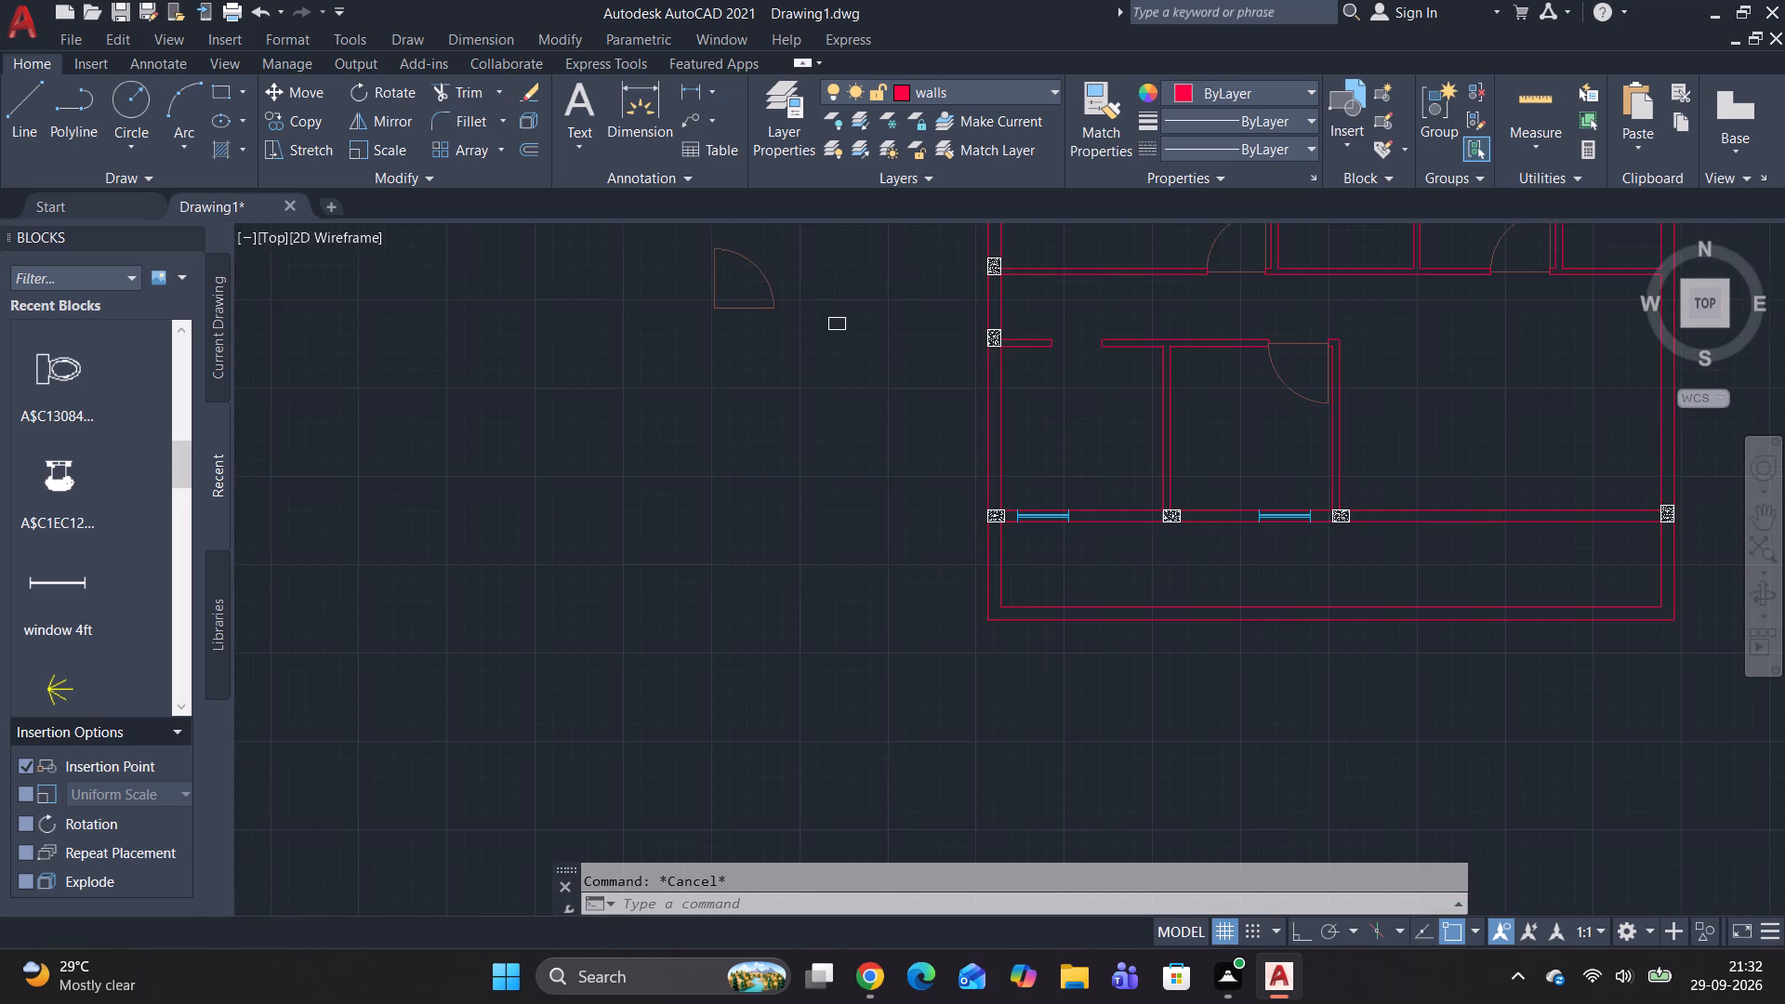
middle_drag(1103, 497, 1088, 511)
middle_drag(1070, 534, 1061, 545)
middle_drag(1050, 551, 1038, 565)
middle_drag(1036, 568, 977, 613)
middle_drag(939, 643, 694, 708)
scroll(927, 375, up, 2)
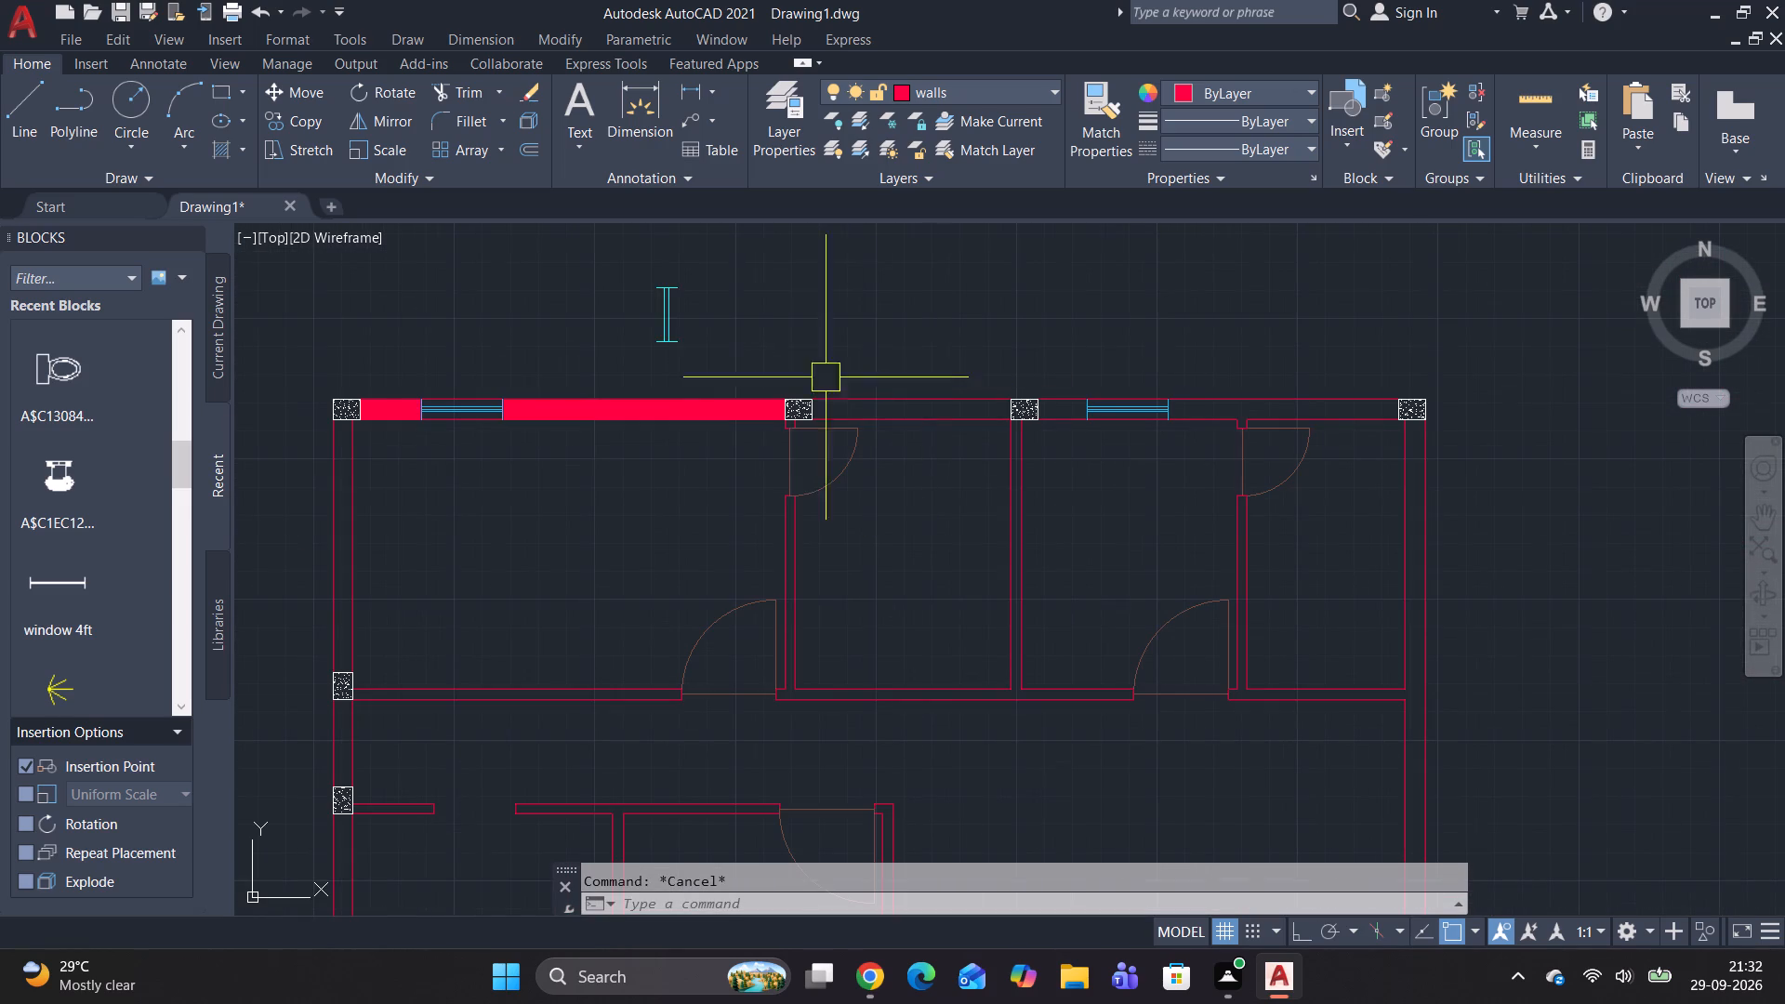
click(675, 302)
text(ro)
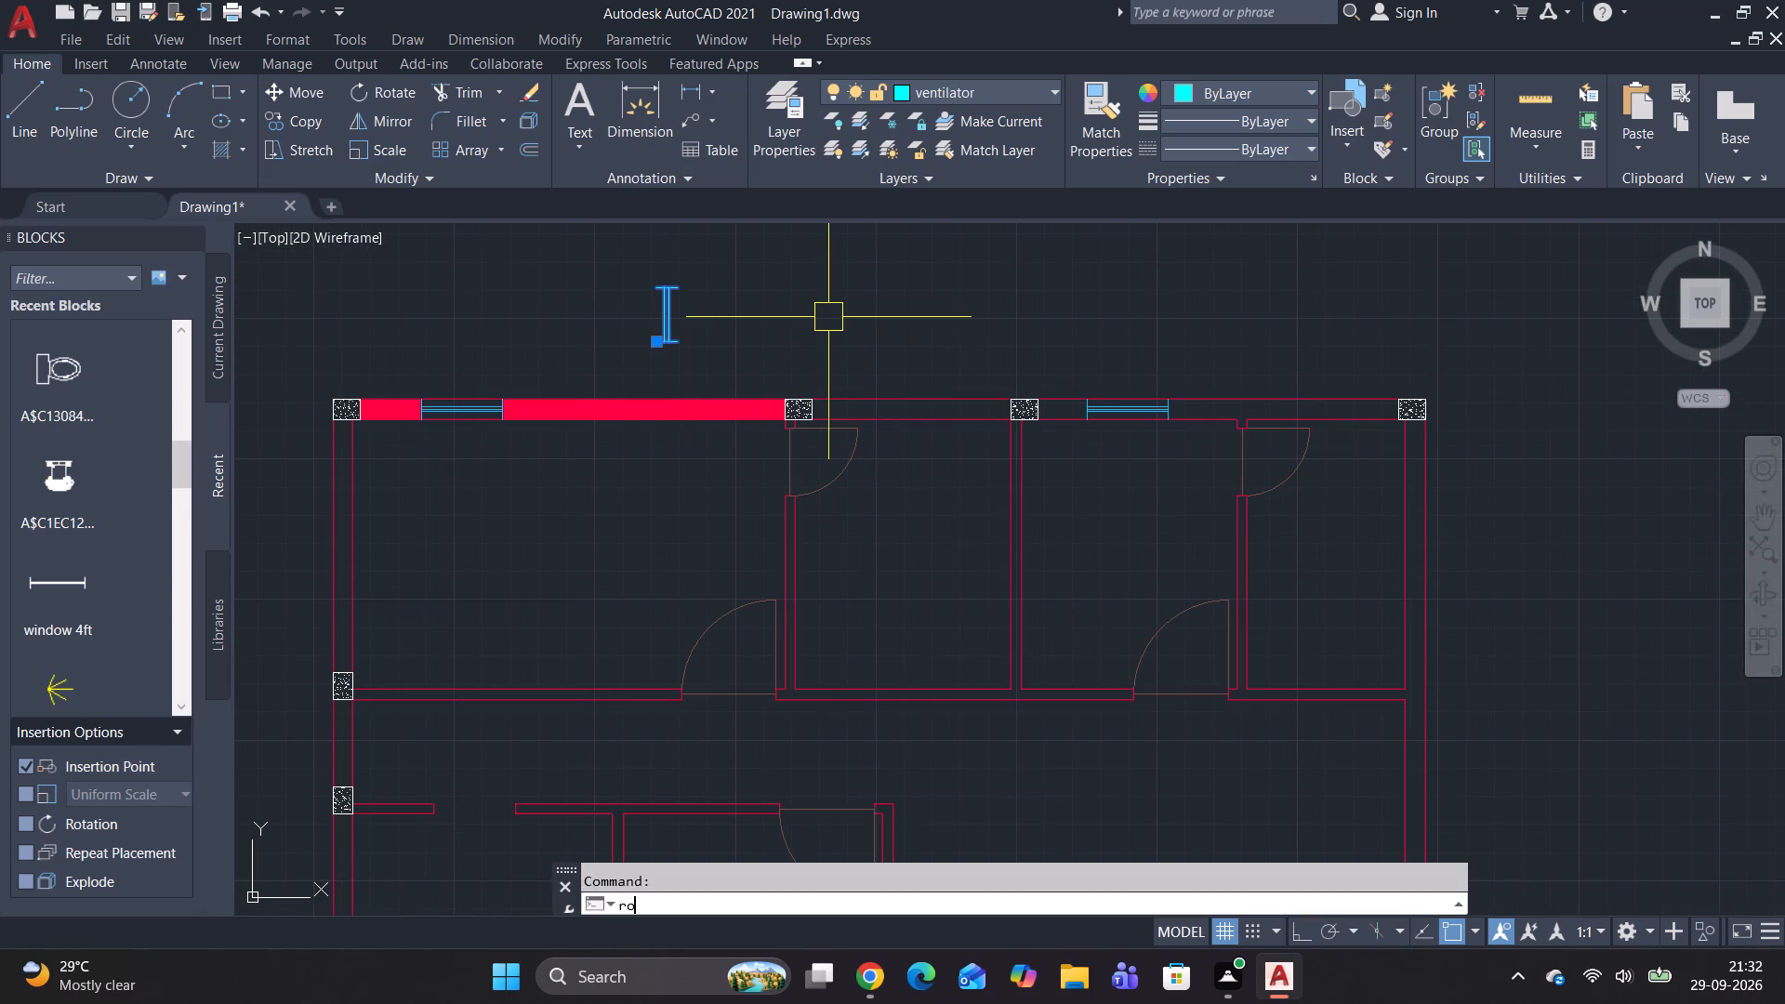
key(space)
click(681, 287)
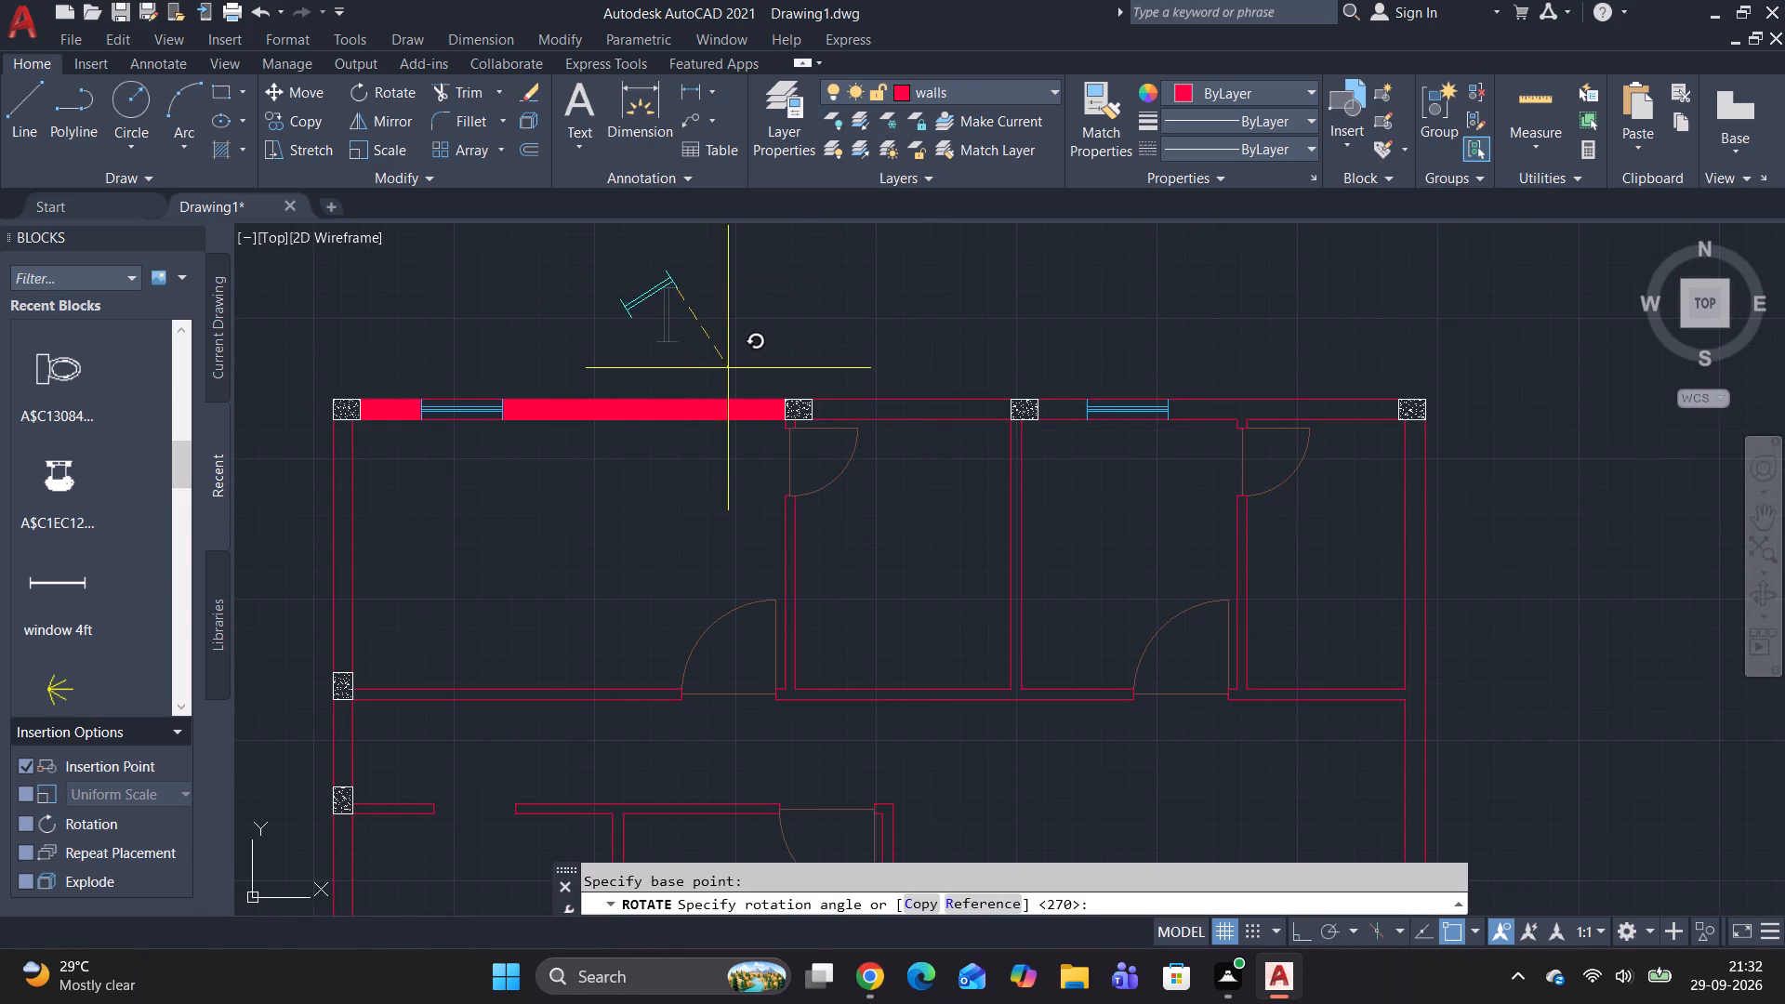
key(F8)
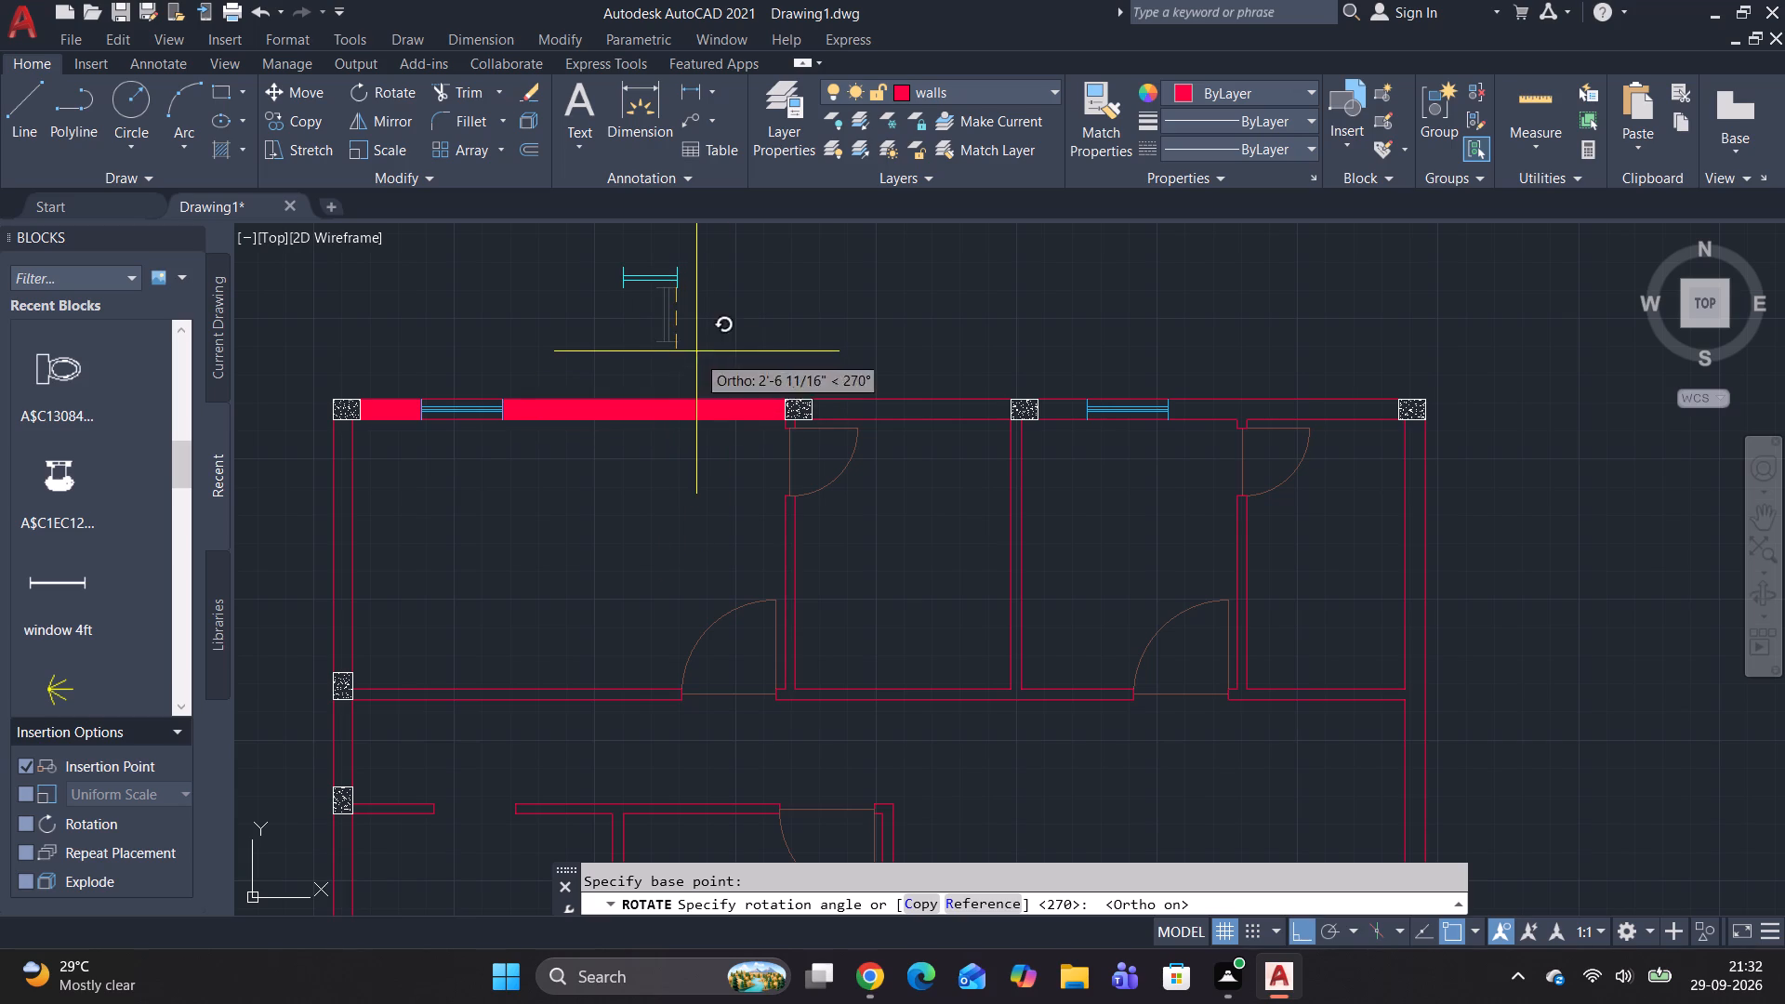
click(696, 351)
key(Escape)
Copy the spare ventilator by its lower corner into the top outer wall between the second and third columns.
click(653, 258)
click(654, 300)
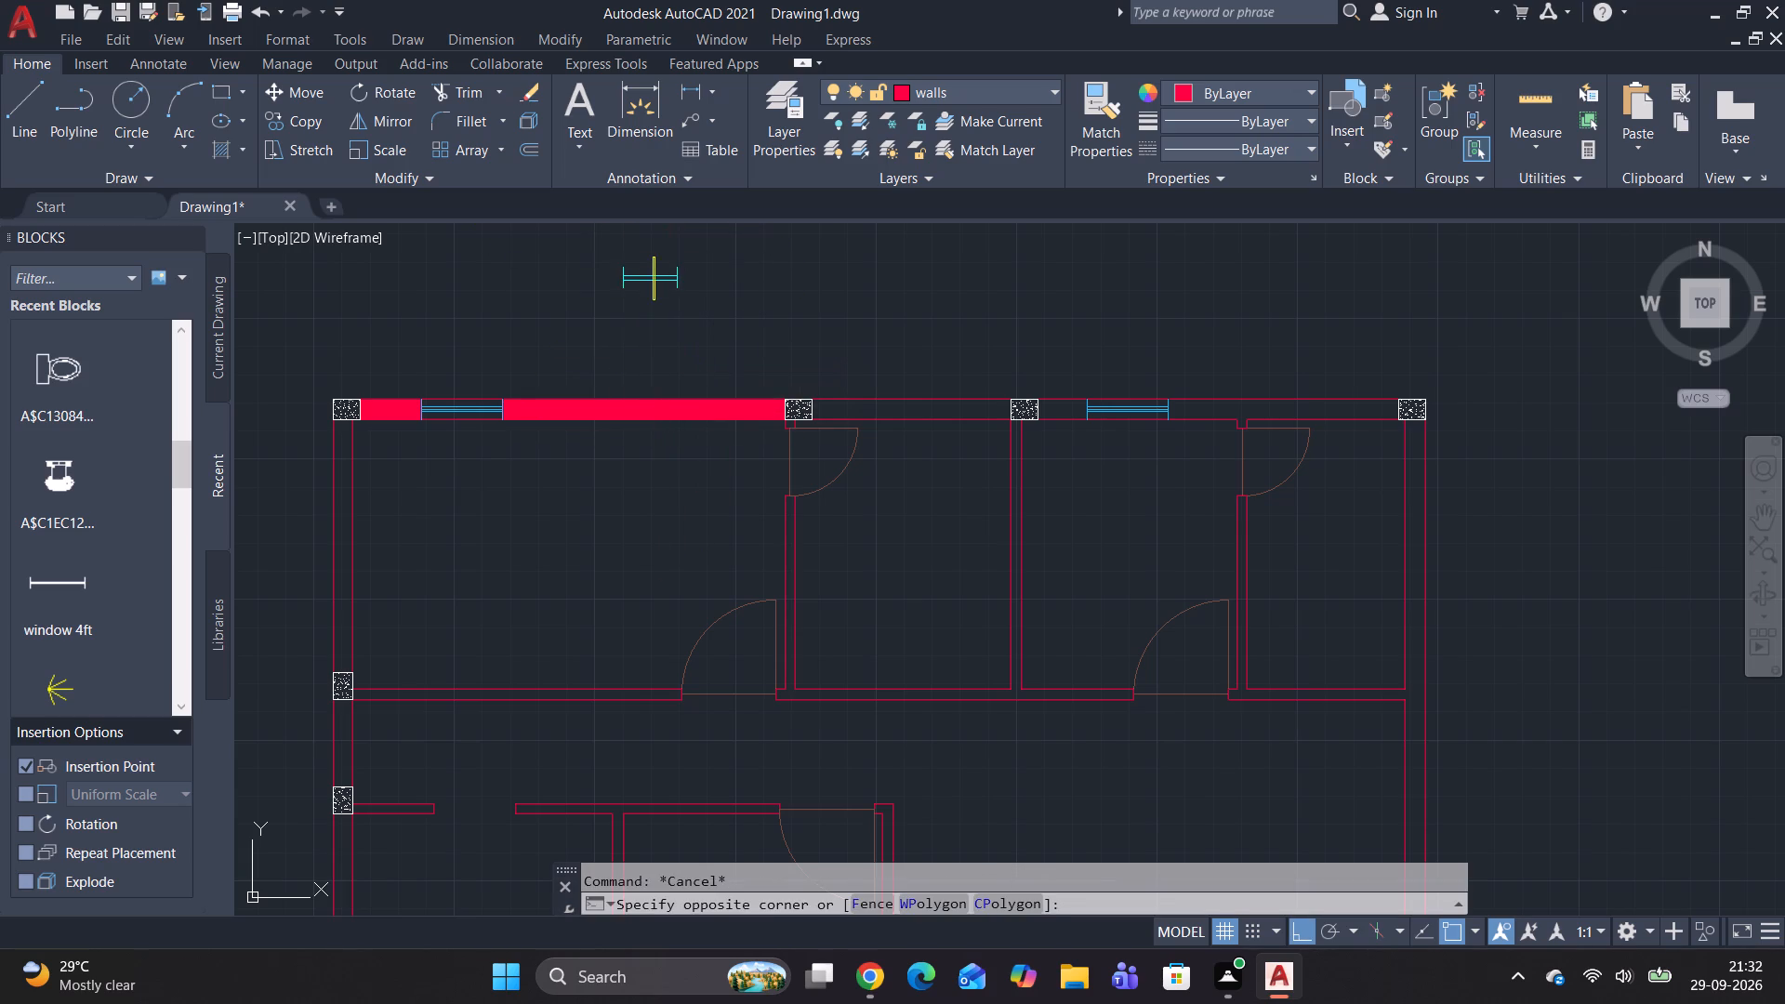
click(661, 270)
text(co)
key(space)
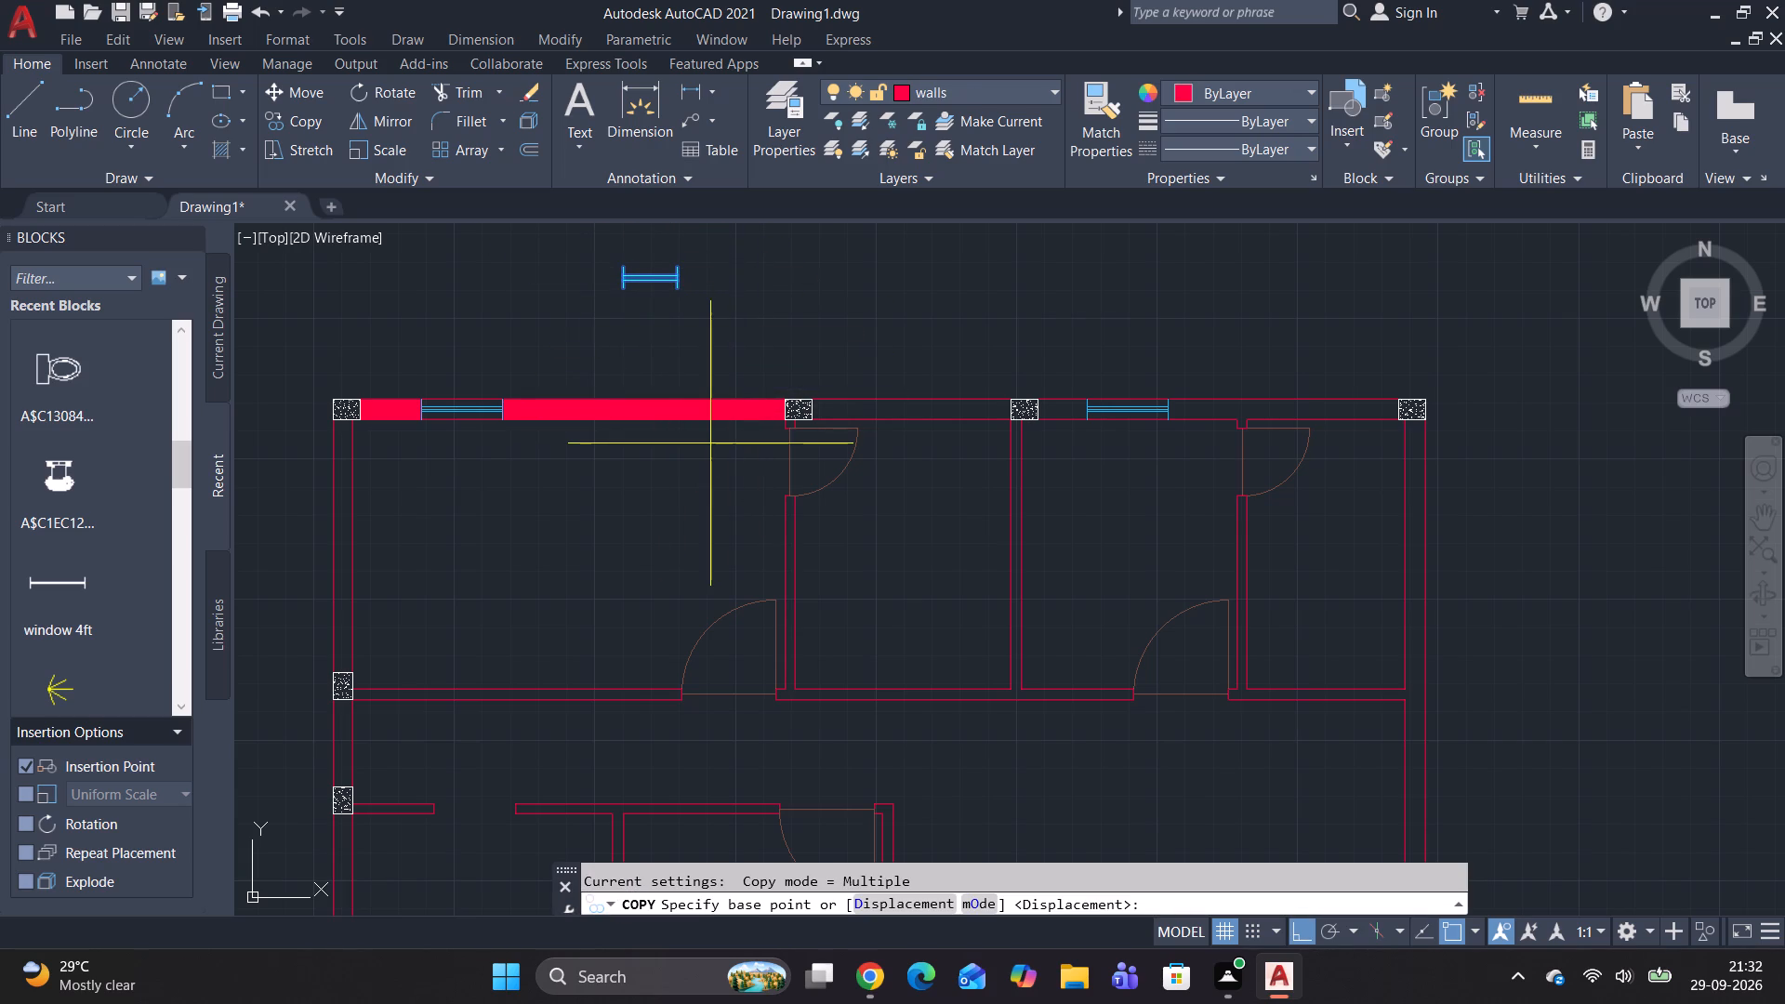
click(681, 287)
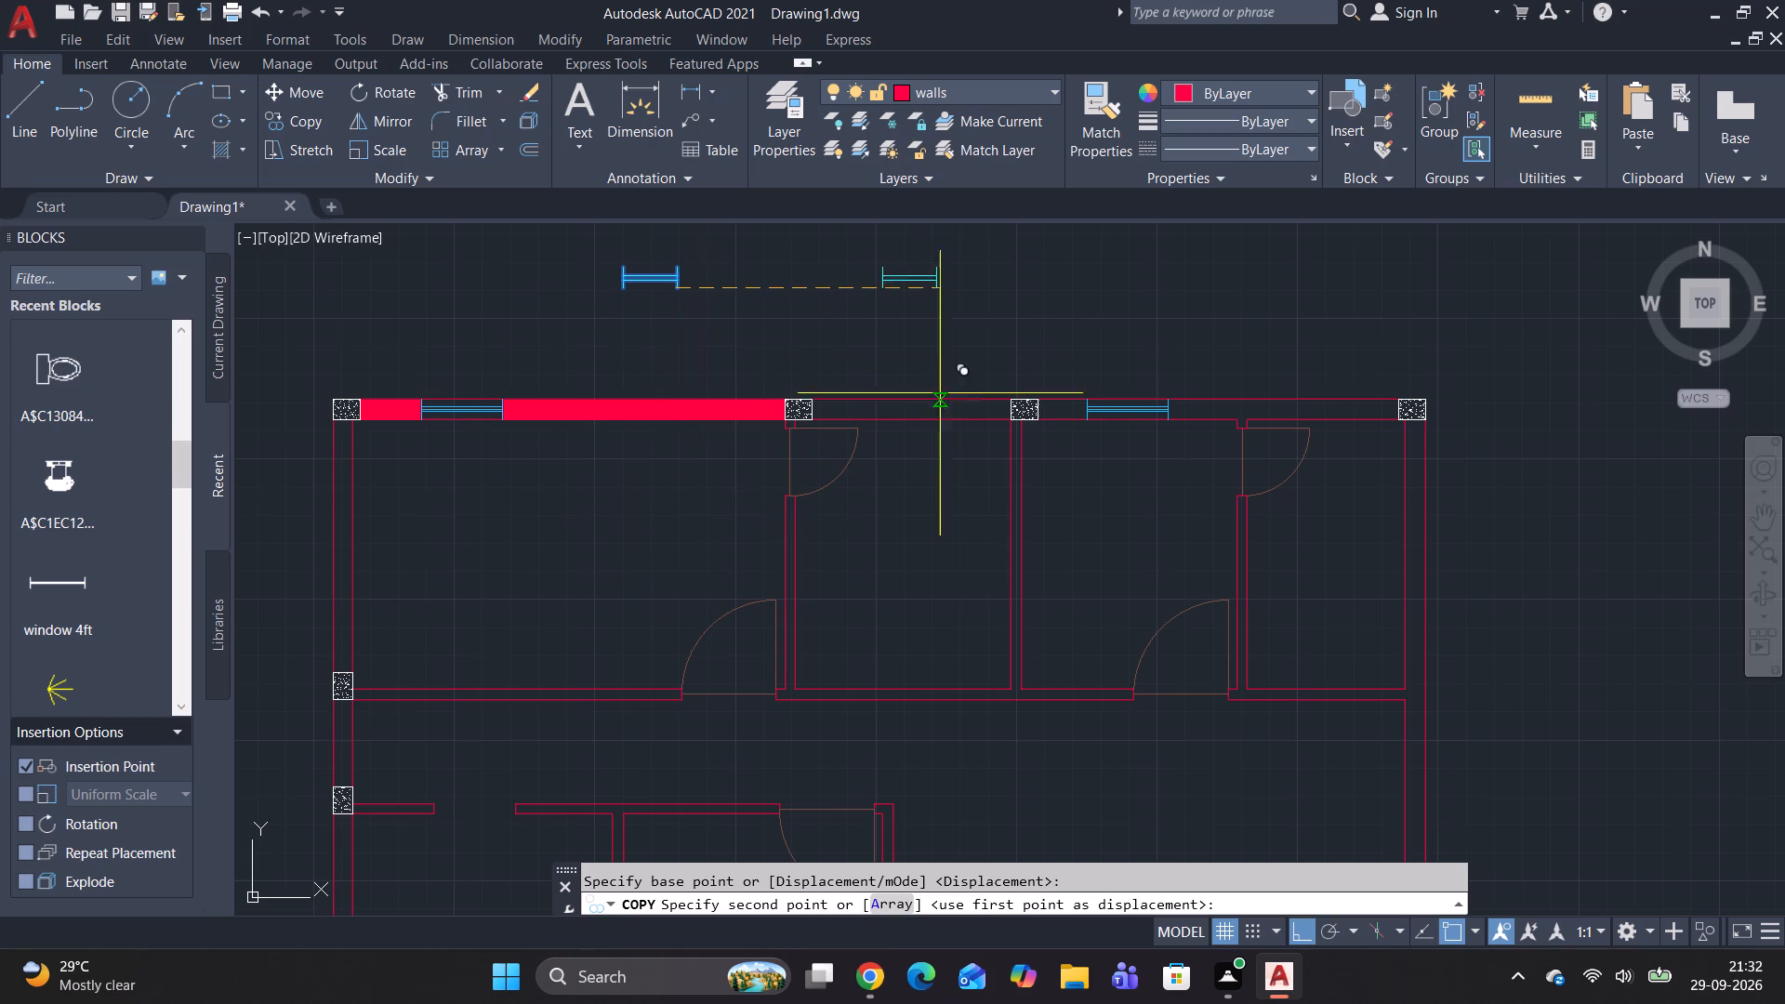
key(F8)
scroll(953, 423, up, 2)
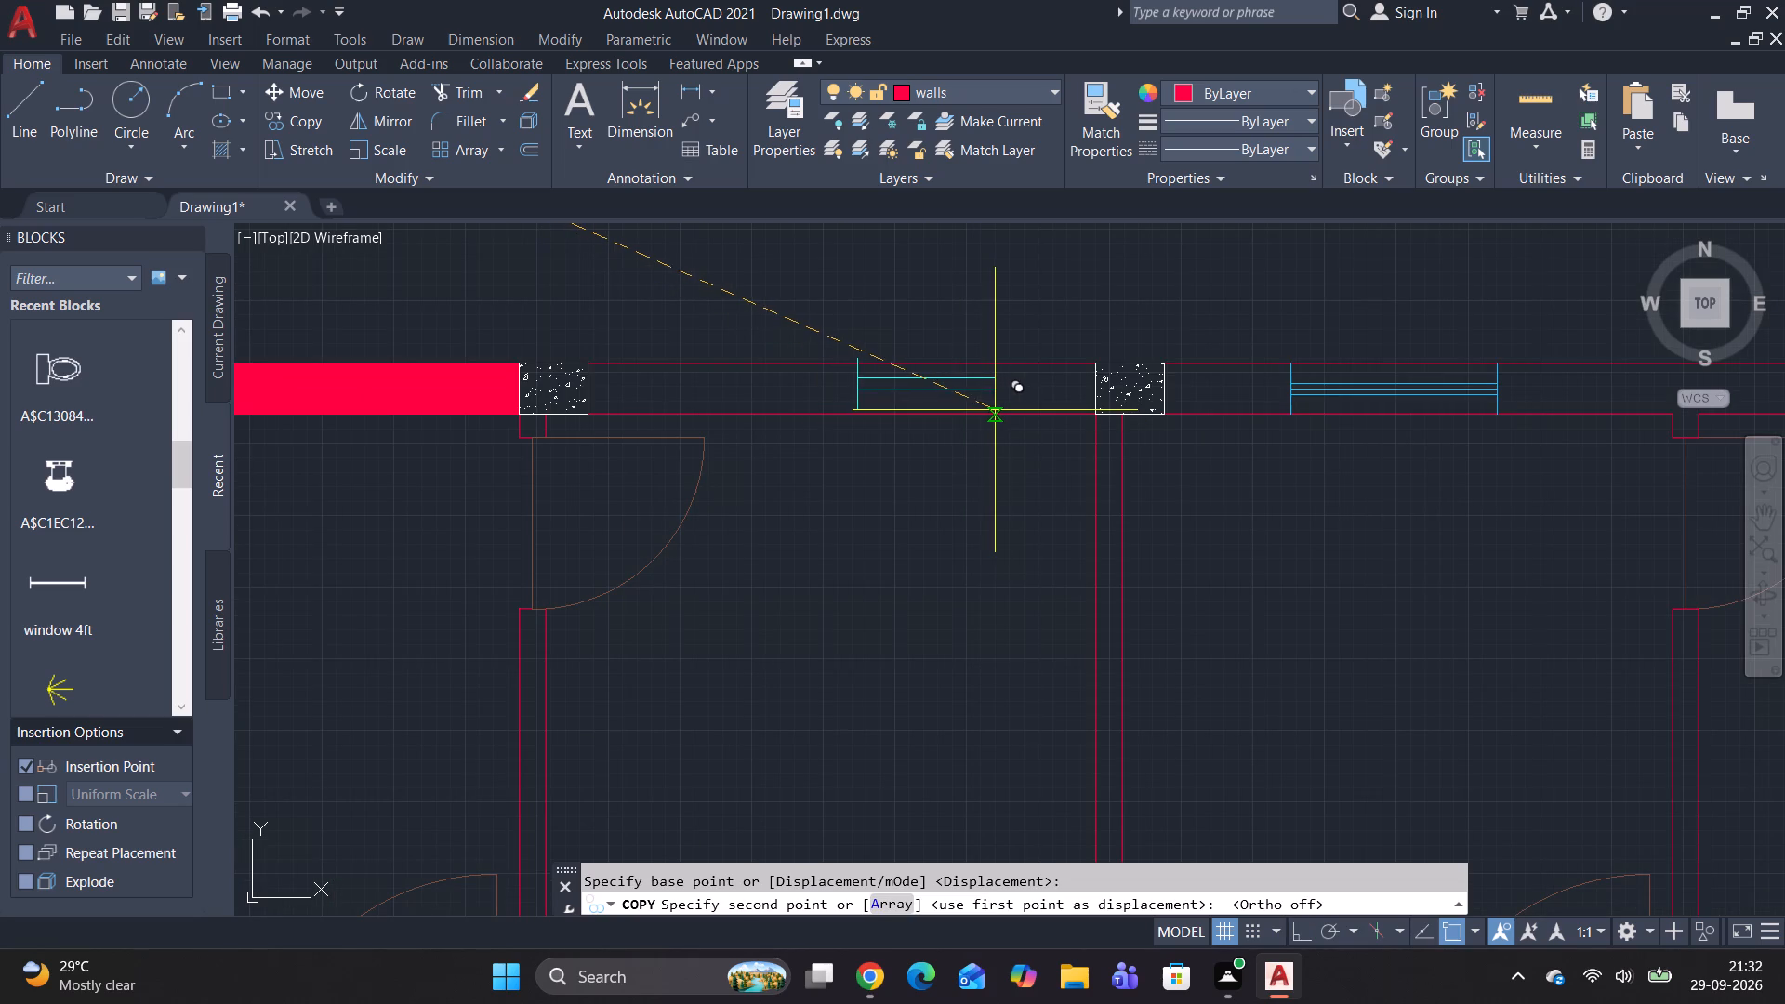
scroll(996, 415, up, 4)
click(996, 411)
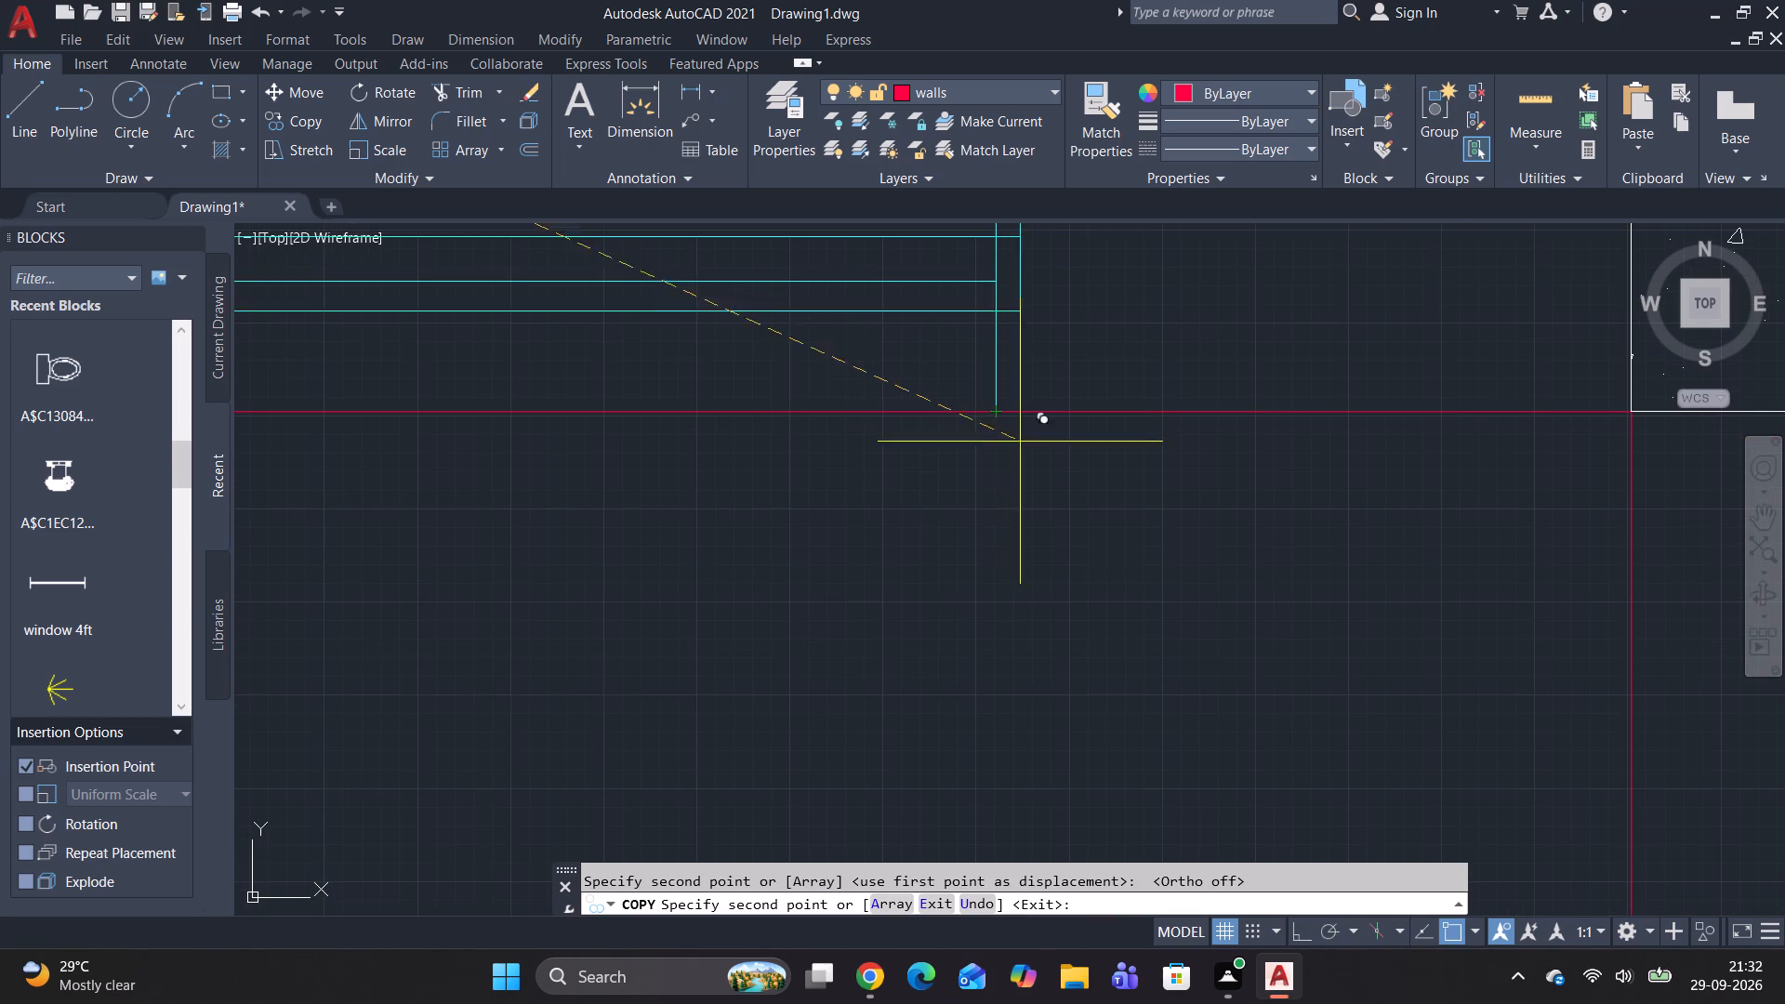
scroll(970, 544, down, 2)
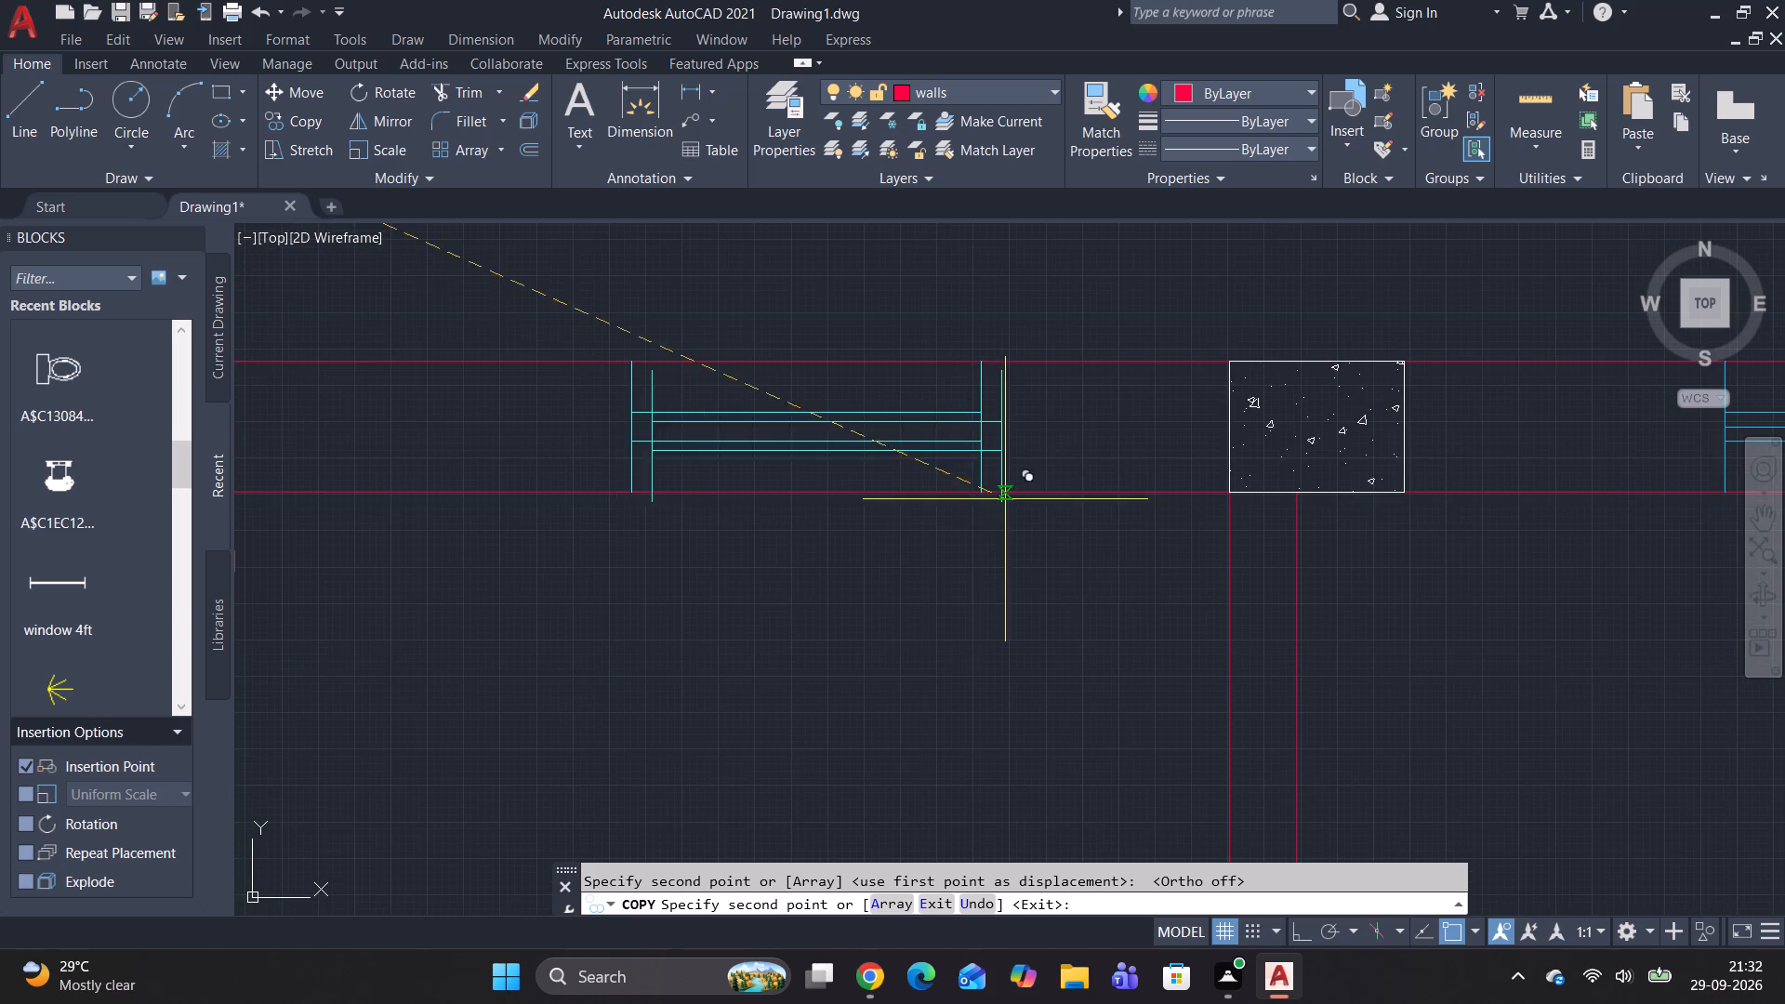
scroll(1018, 478, down, 2)
key(Escape)
key(Escape)
Copy the spare ventilator into the top outer wall of the upper-right small room, between its door and the corner column.
scroll(859, 452, up, 2)
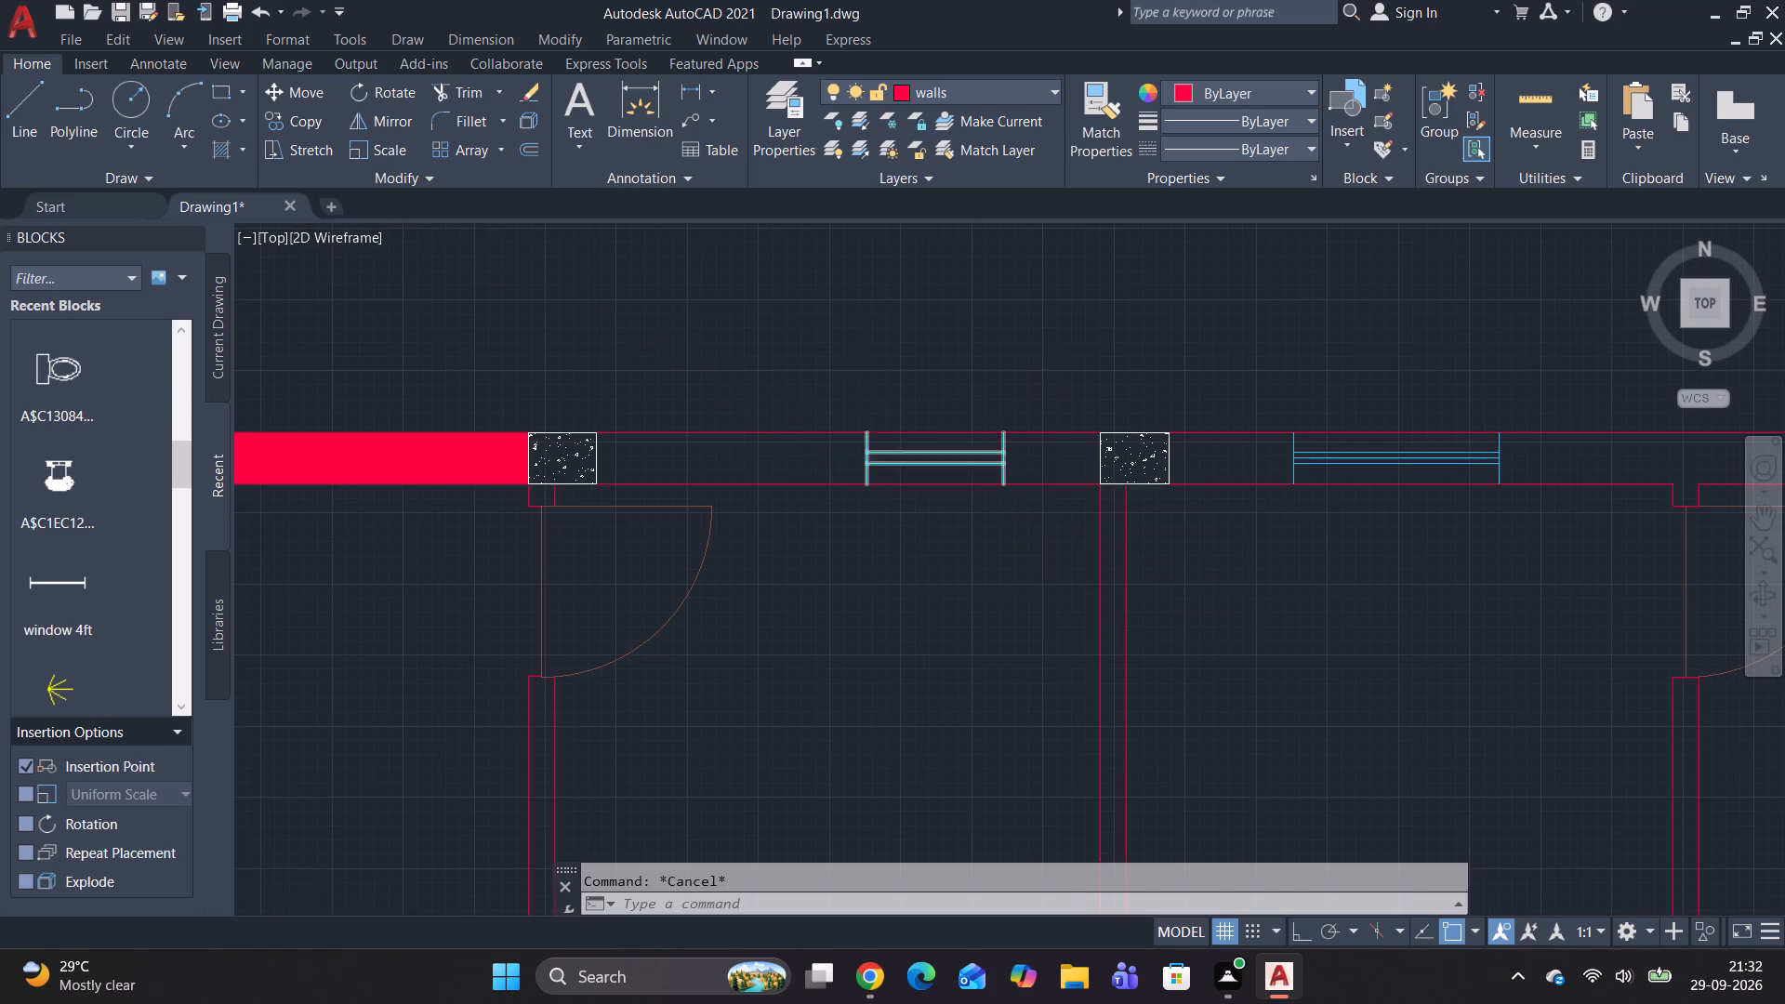
scroll(891, 388, up, 2)
scroll(891, 388, down, 6)
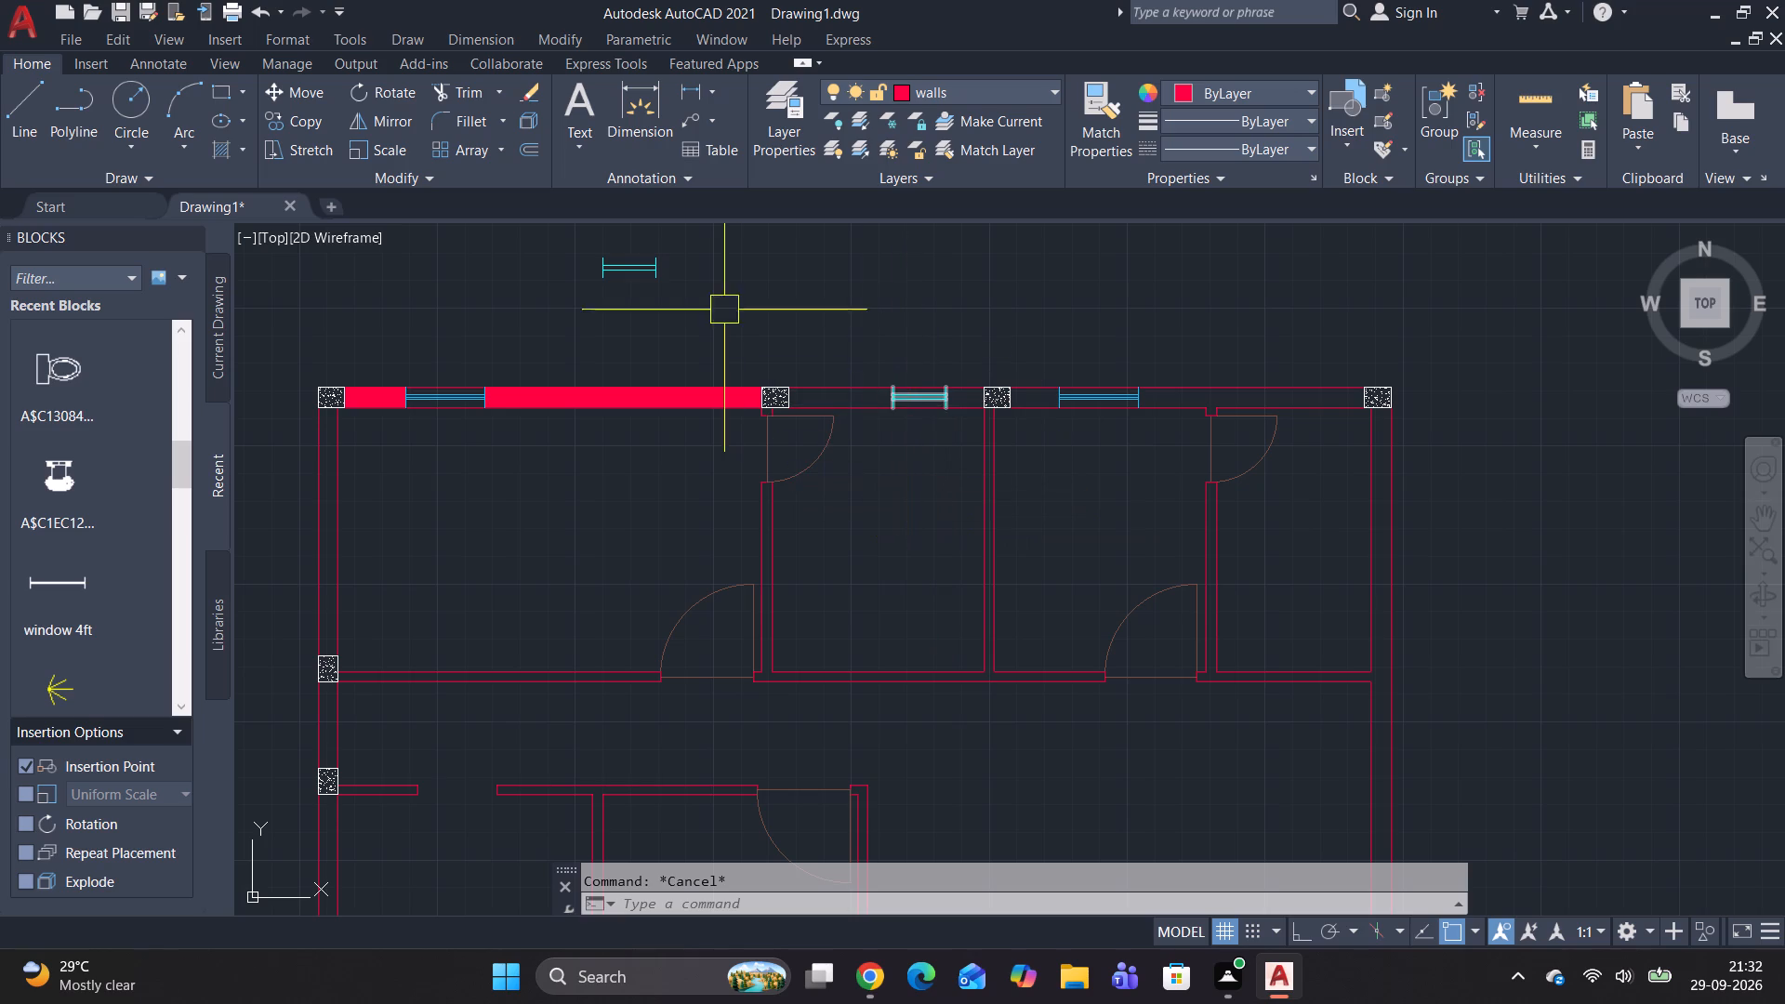
click(649, 285)
text(co)
key(space)
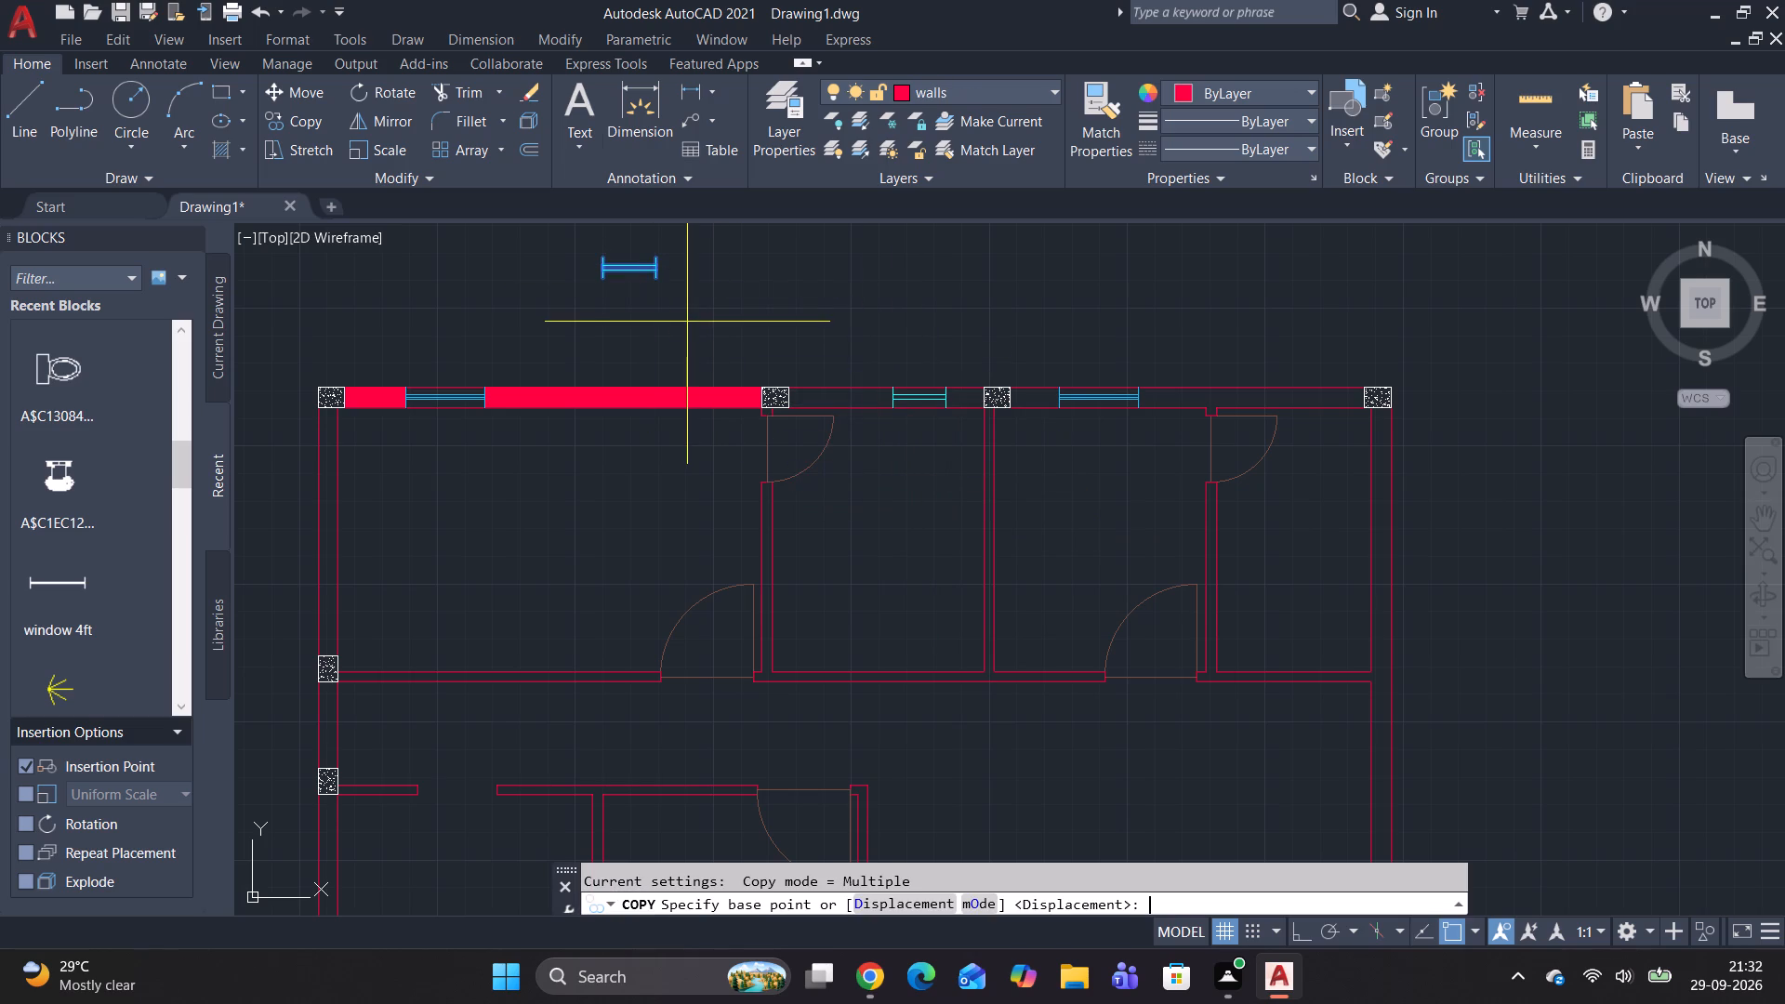
click(663, 279)
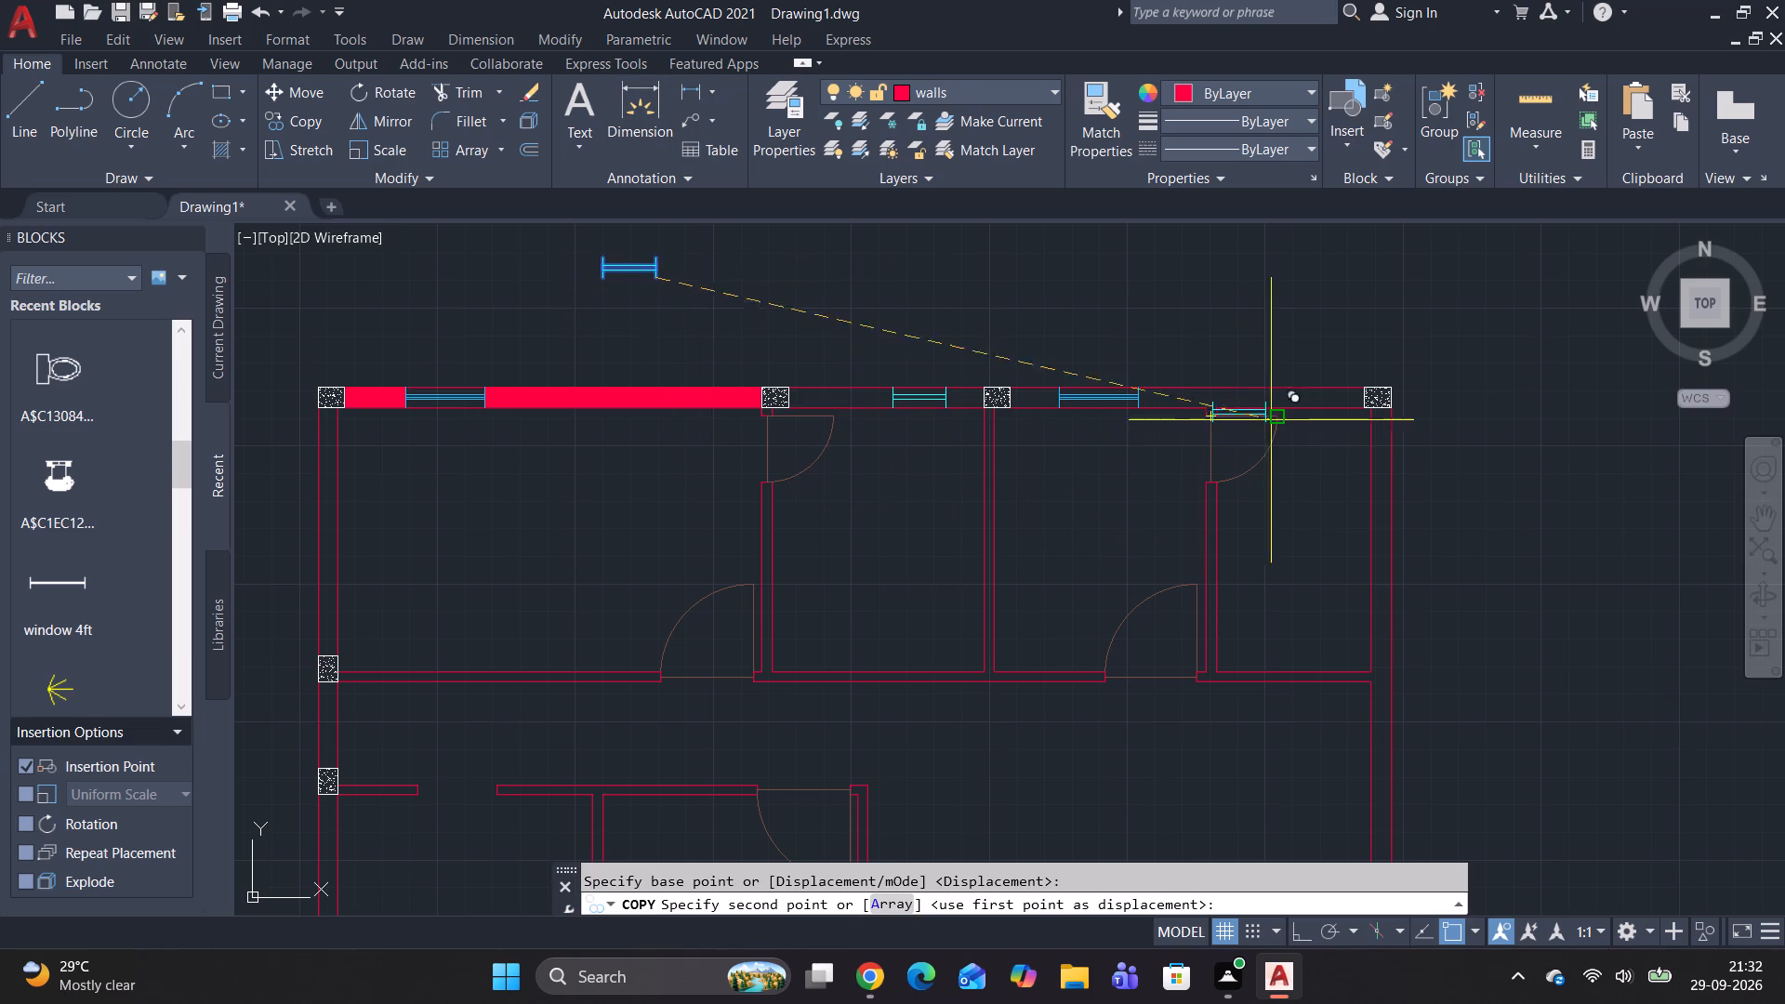
scroll(1315, 396, up, 2)
middle_drag(1373, 456, 1368, 456)
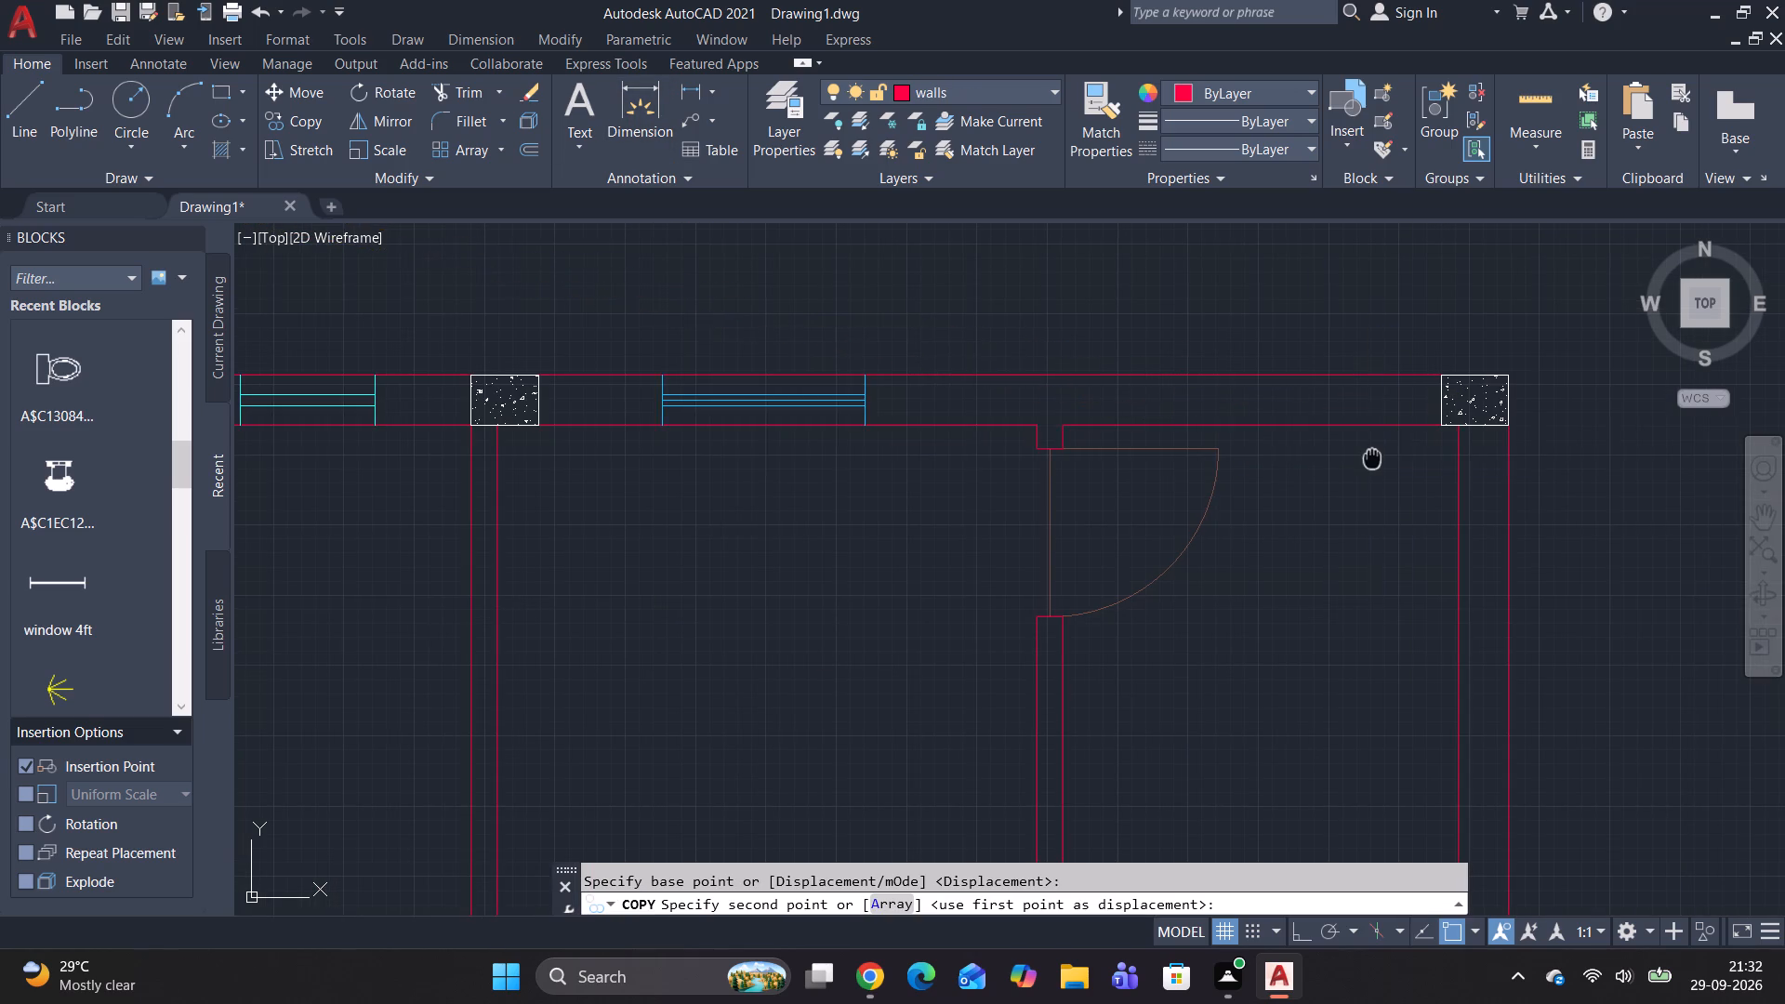
middle_drag(1368, 456, 1246, 465)
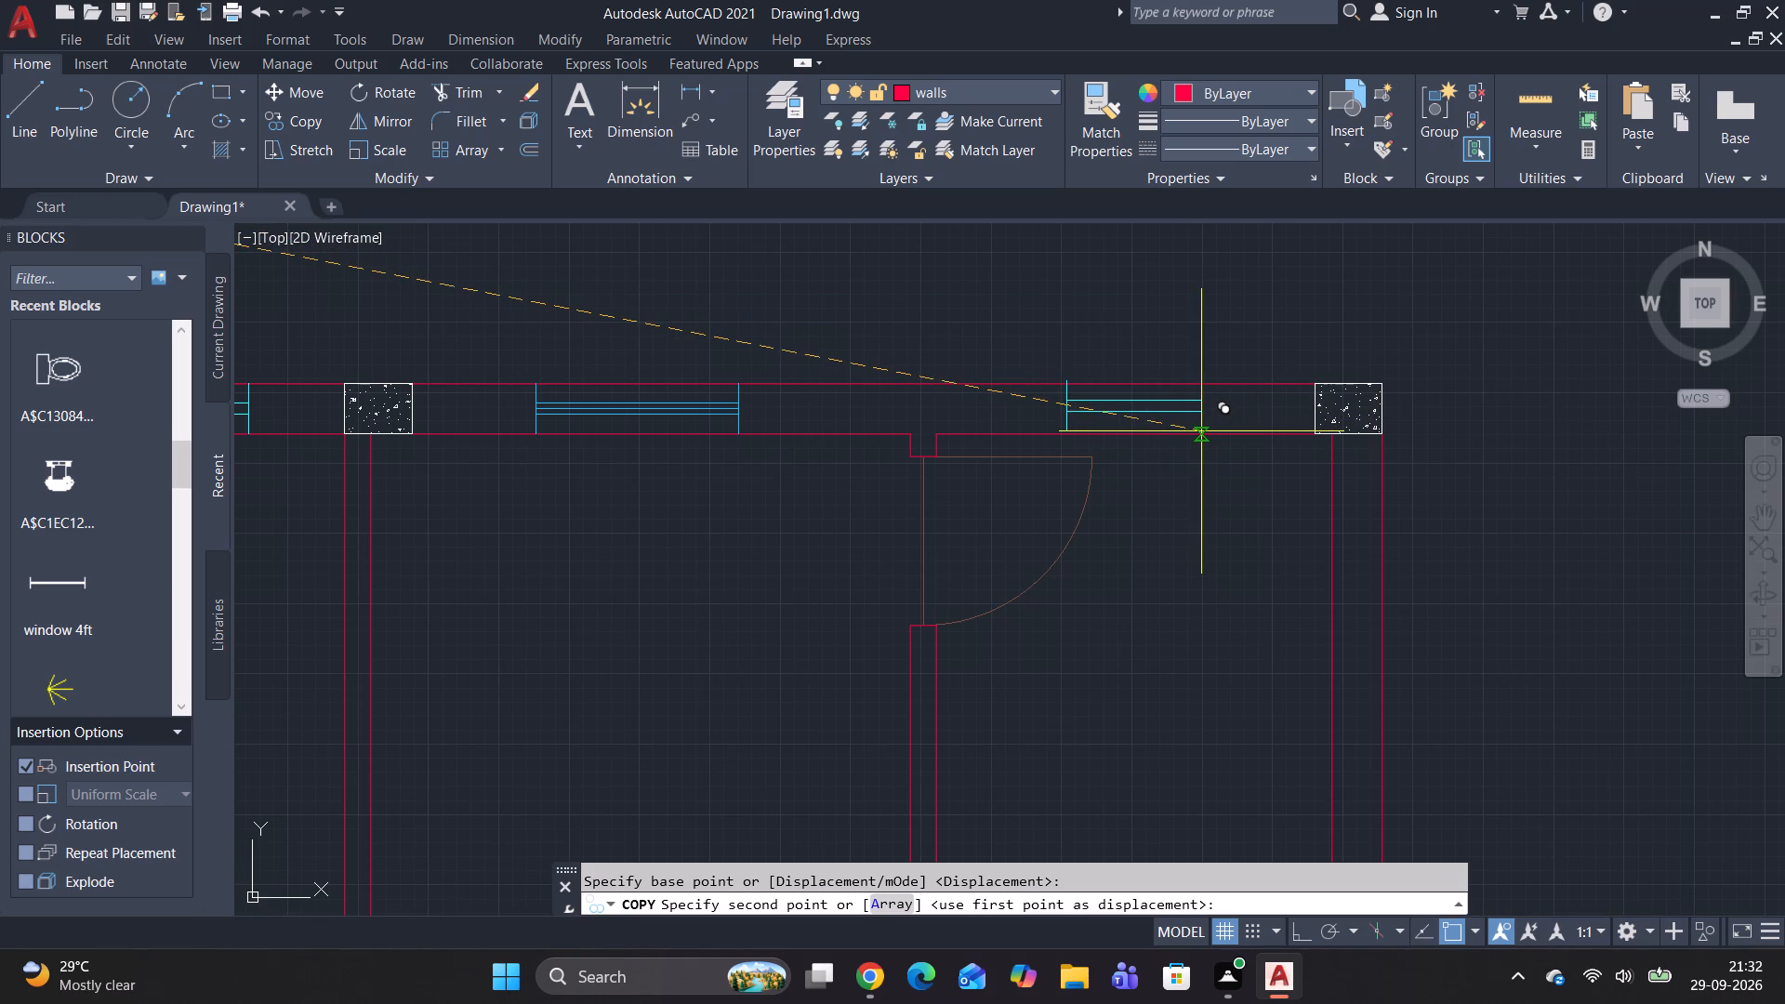
scroll(1201, 431, up, 3)
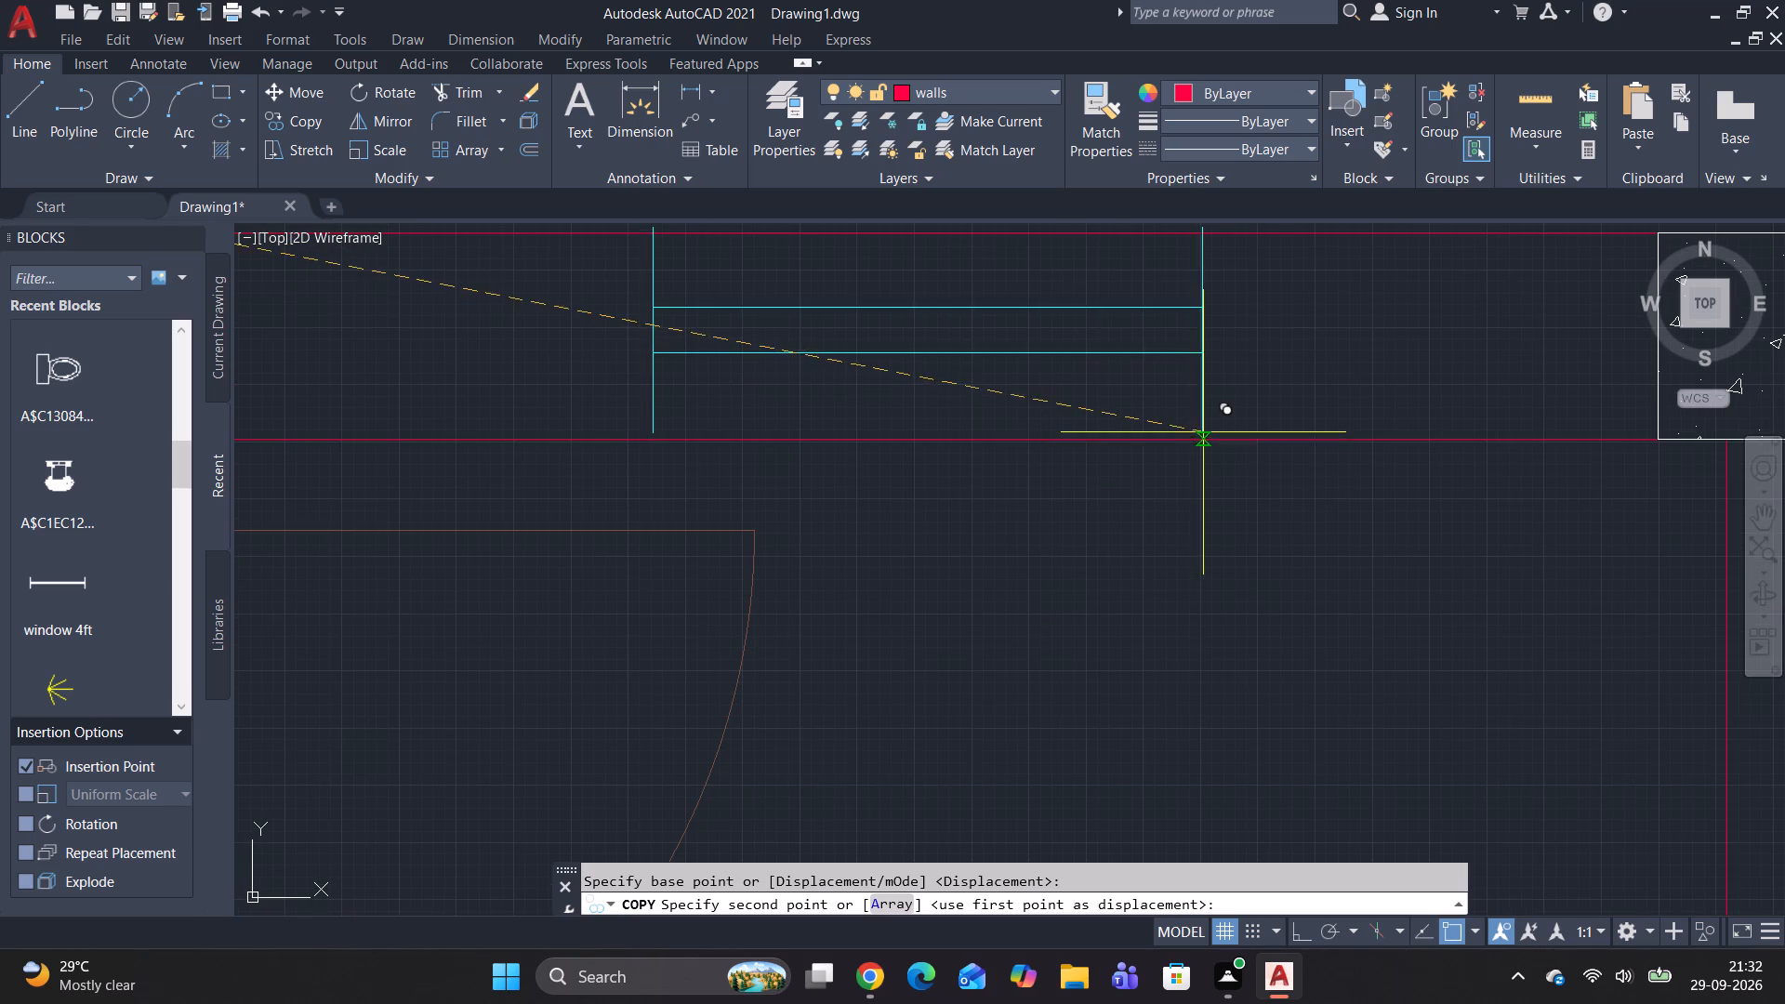
click(1204, 441)
key(Escape)
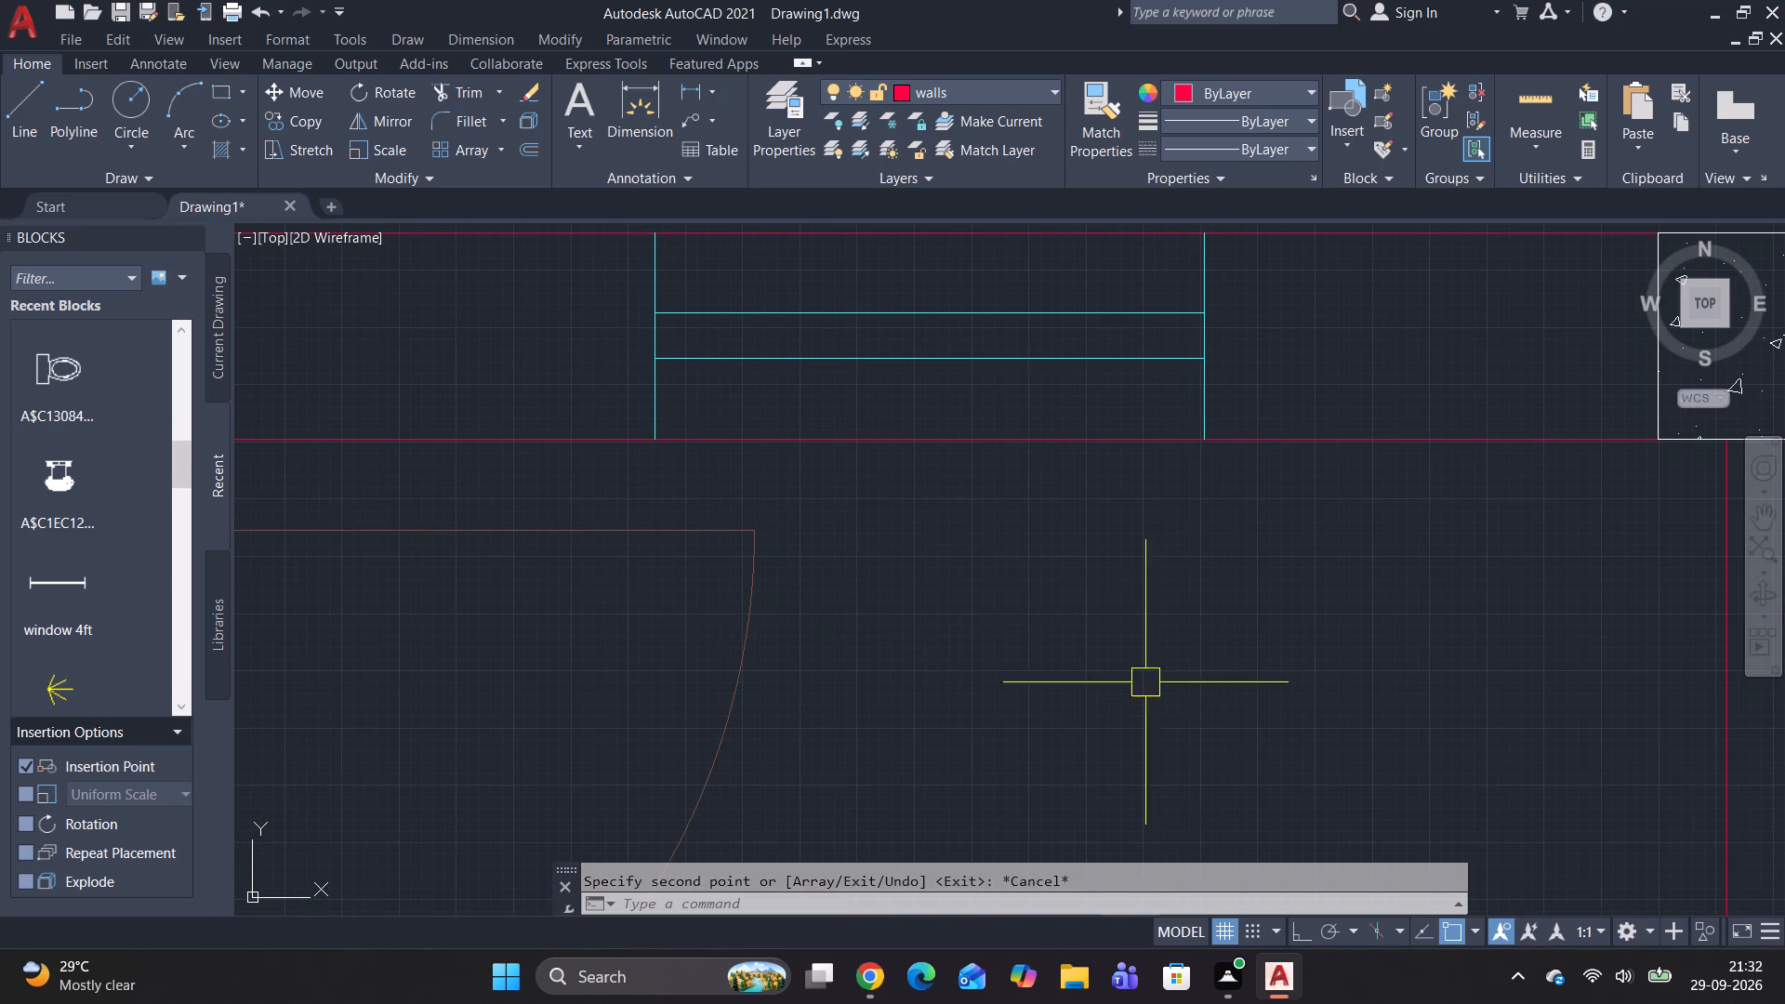
key(Escape)
Insert the window 4ft block in the empty space beside the plan and assign it to the windows layer.
scroll(1130, 551, down, 6)
middle_drag(1130, 643, 1148, 424)
middle_drag(1157, 407, 1210, 333)
scroll(1191, 365, down, 1)
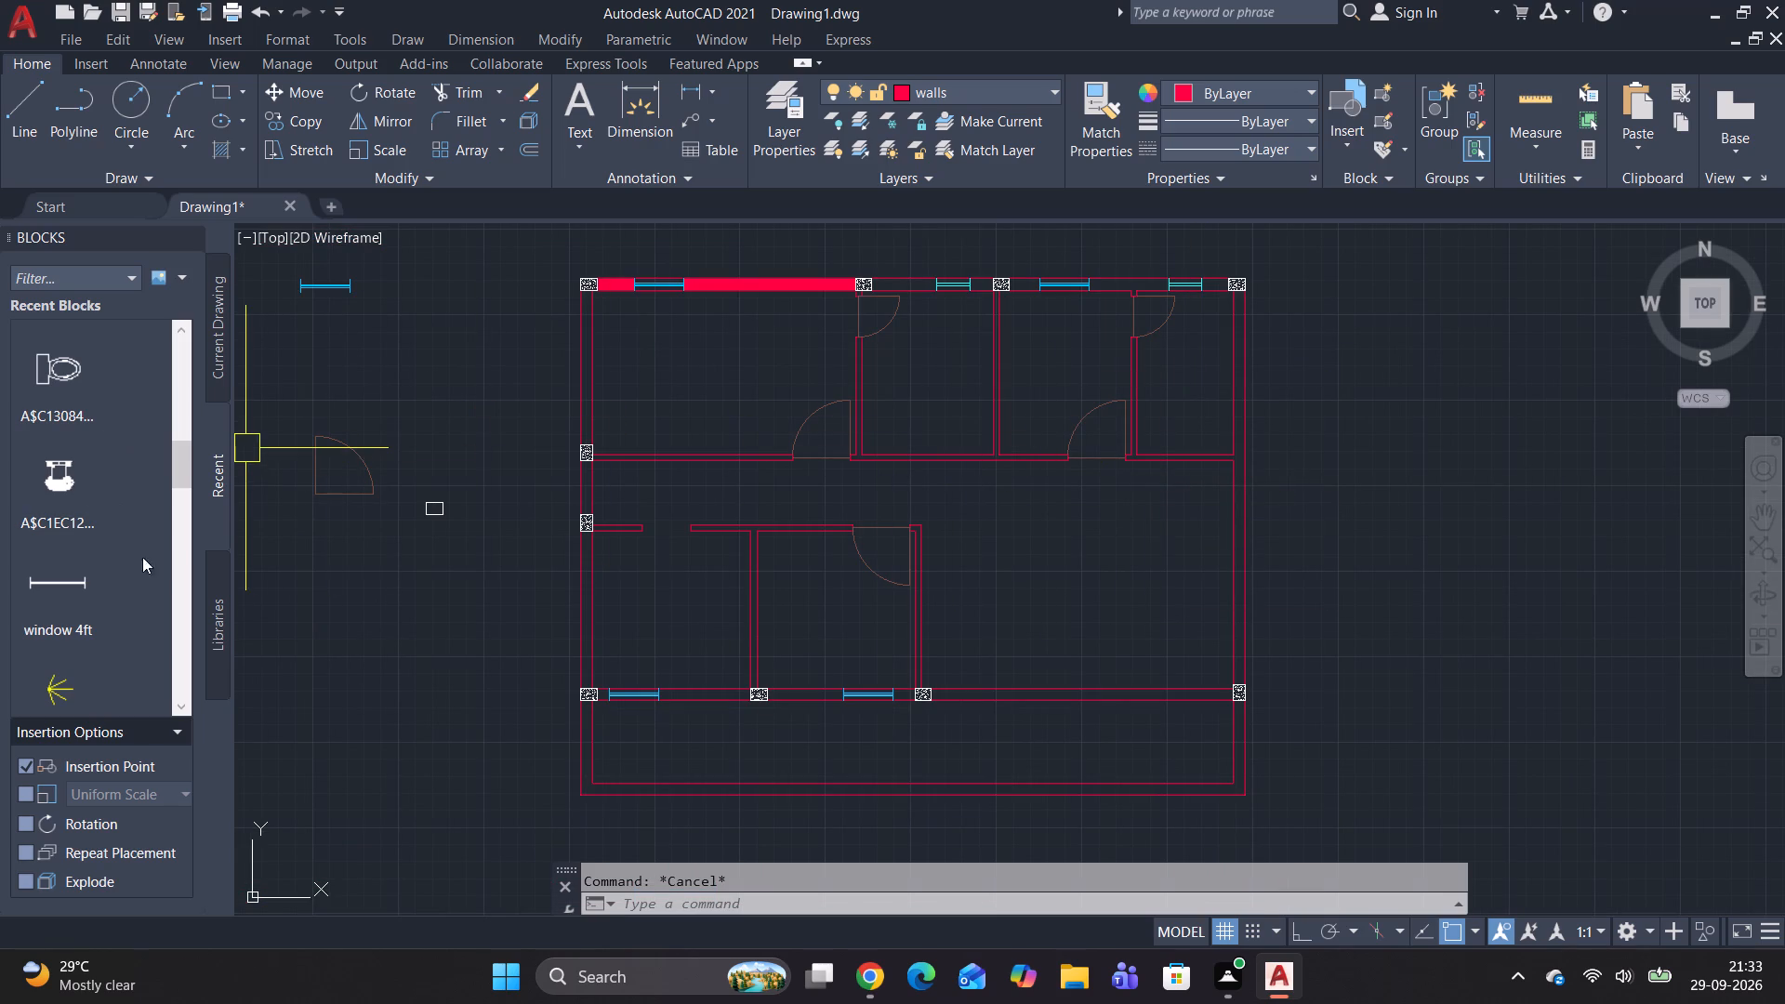
click(65, 583)
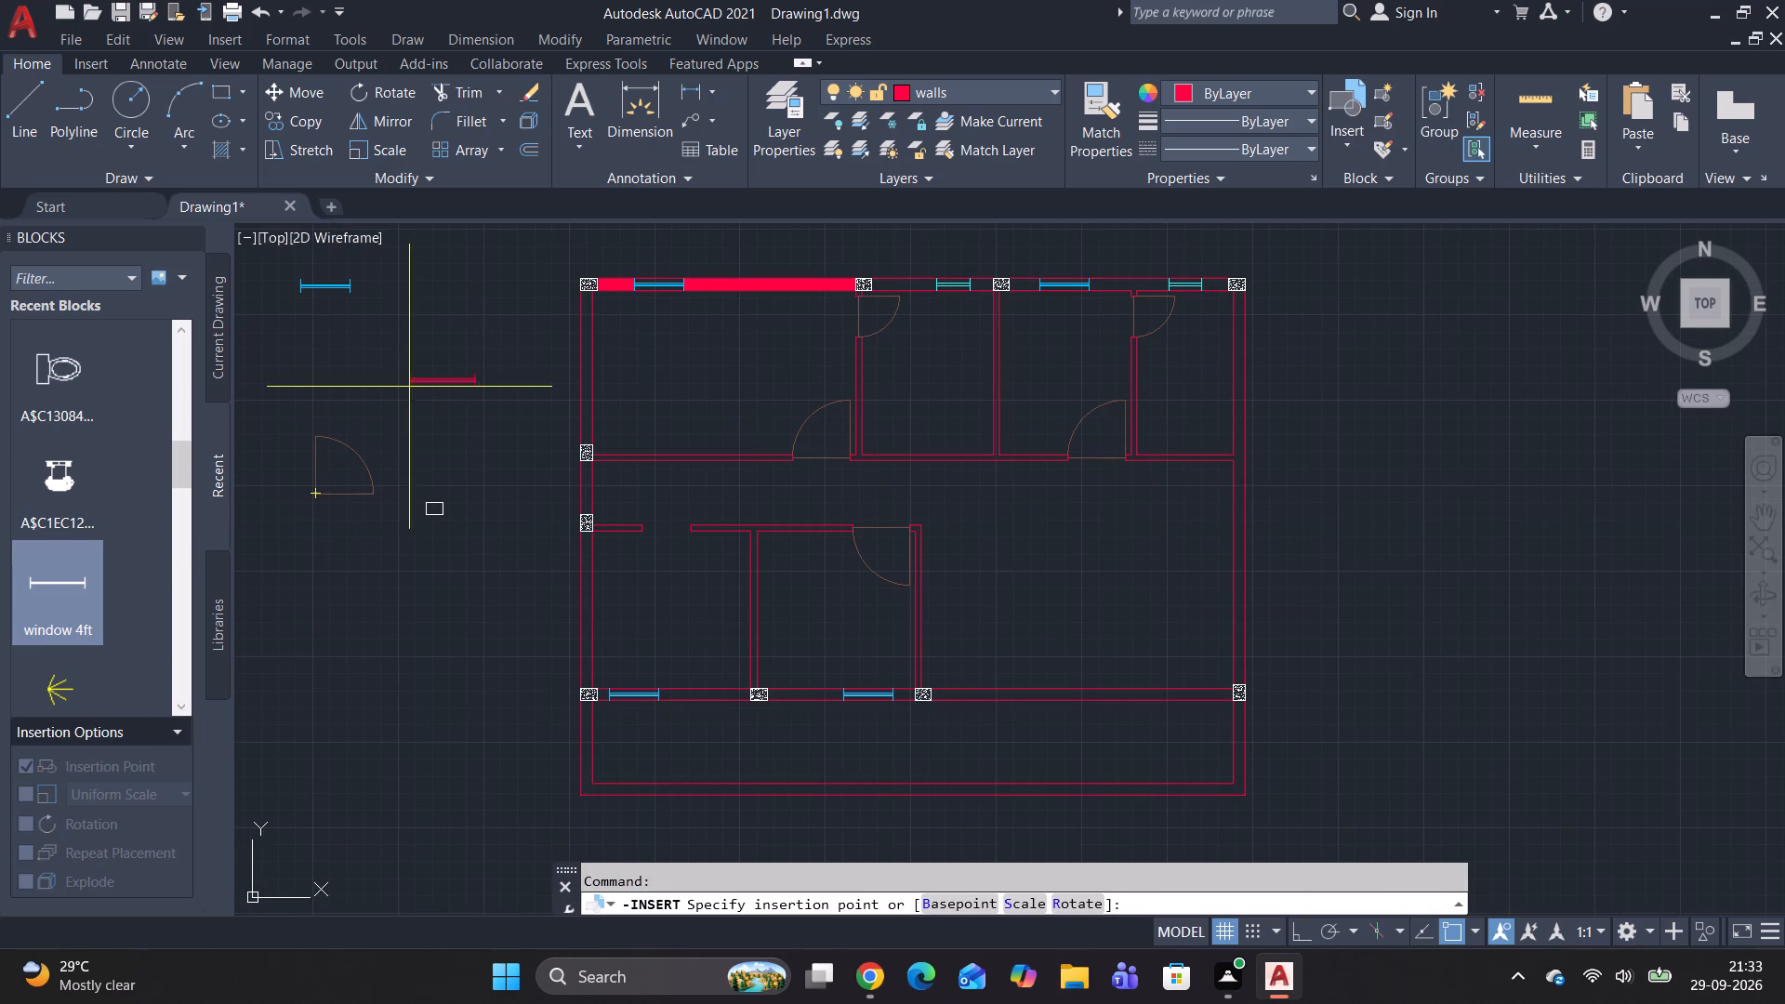
click(413, 384)
click(430, 378)
click(1050, 84)
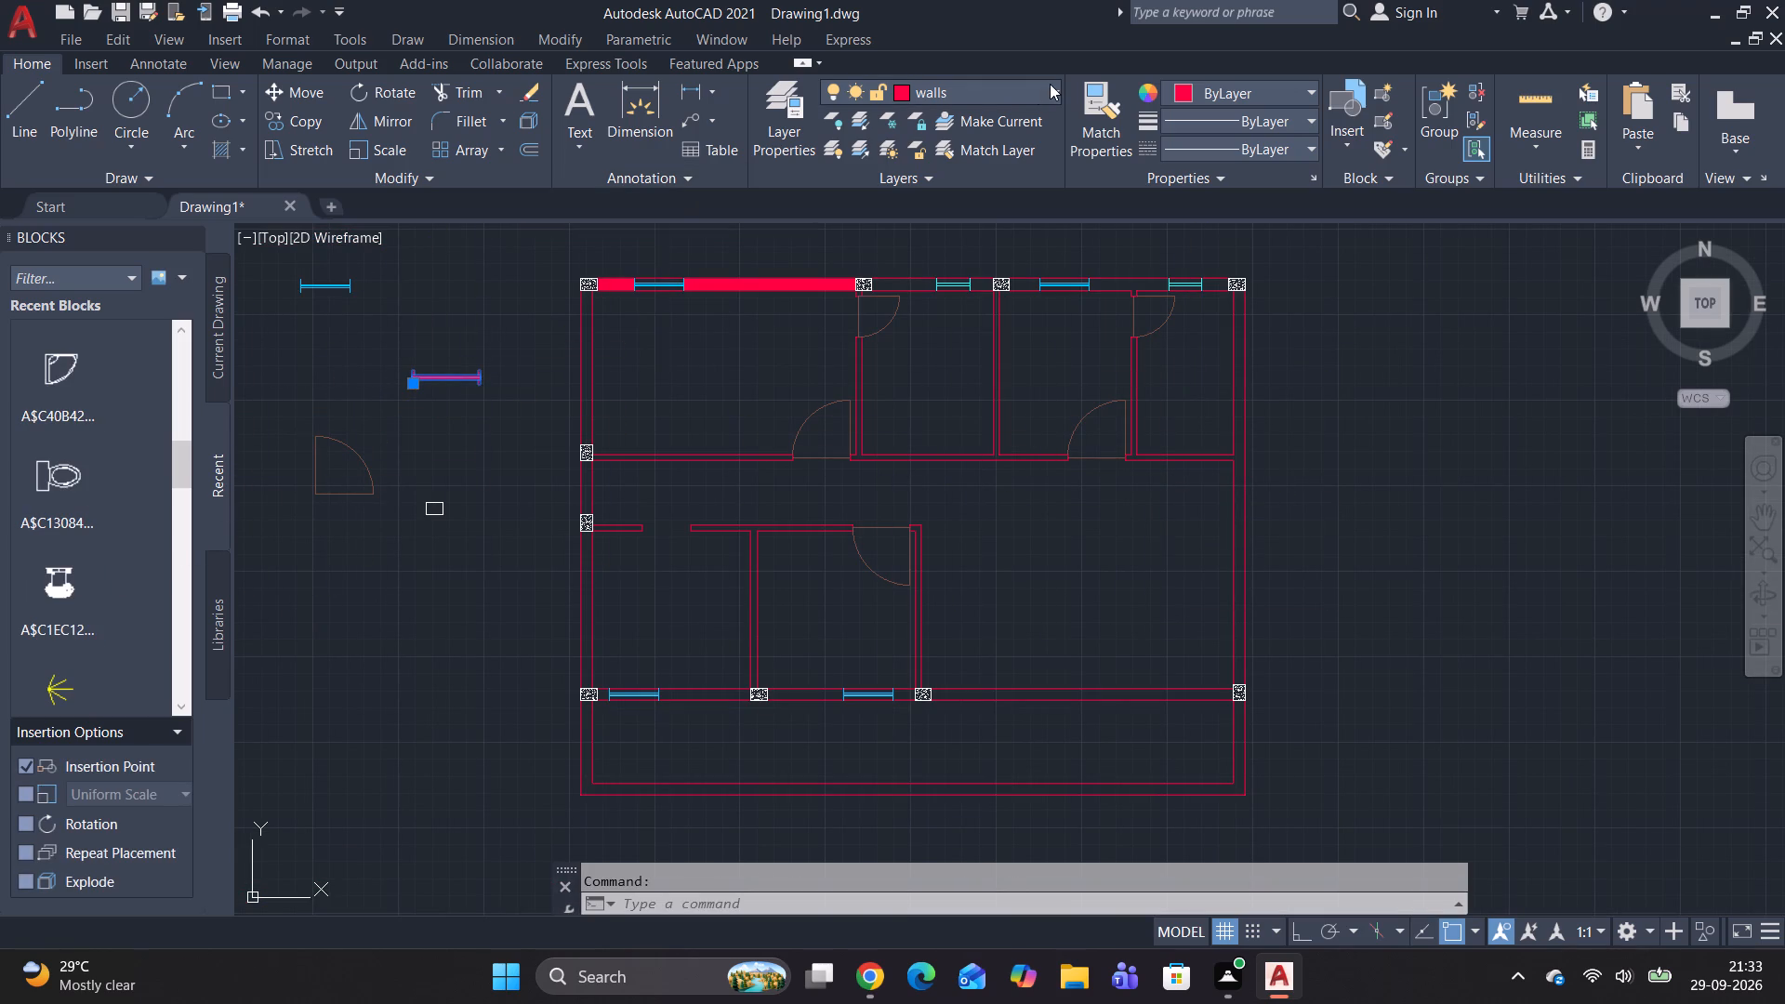
click(926, 265)
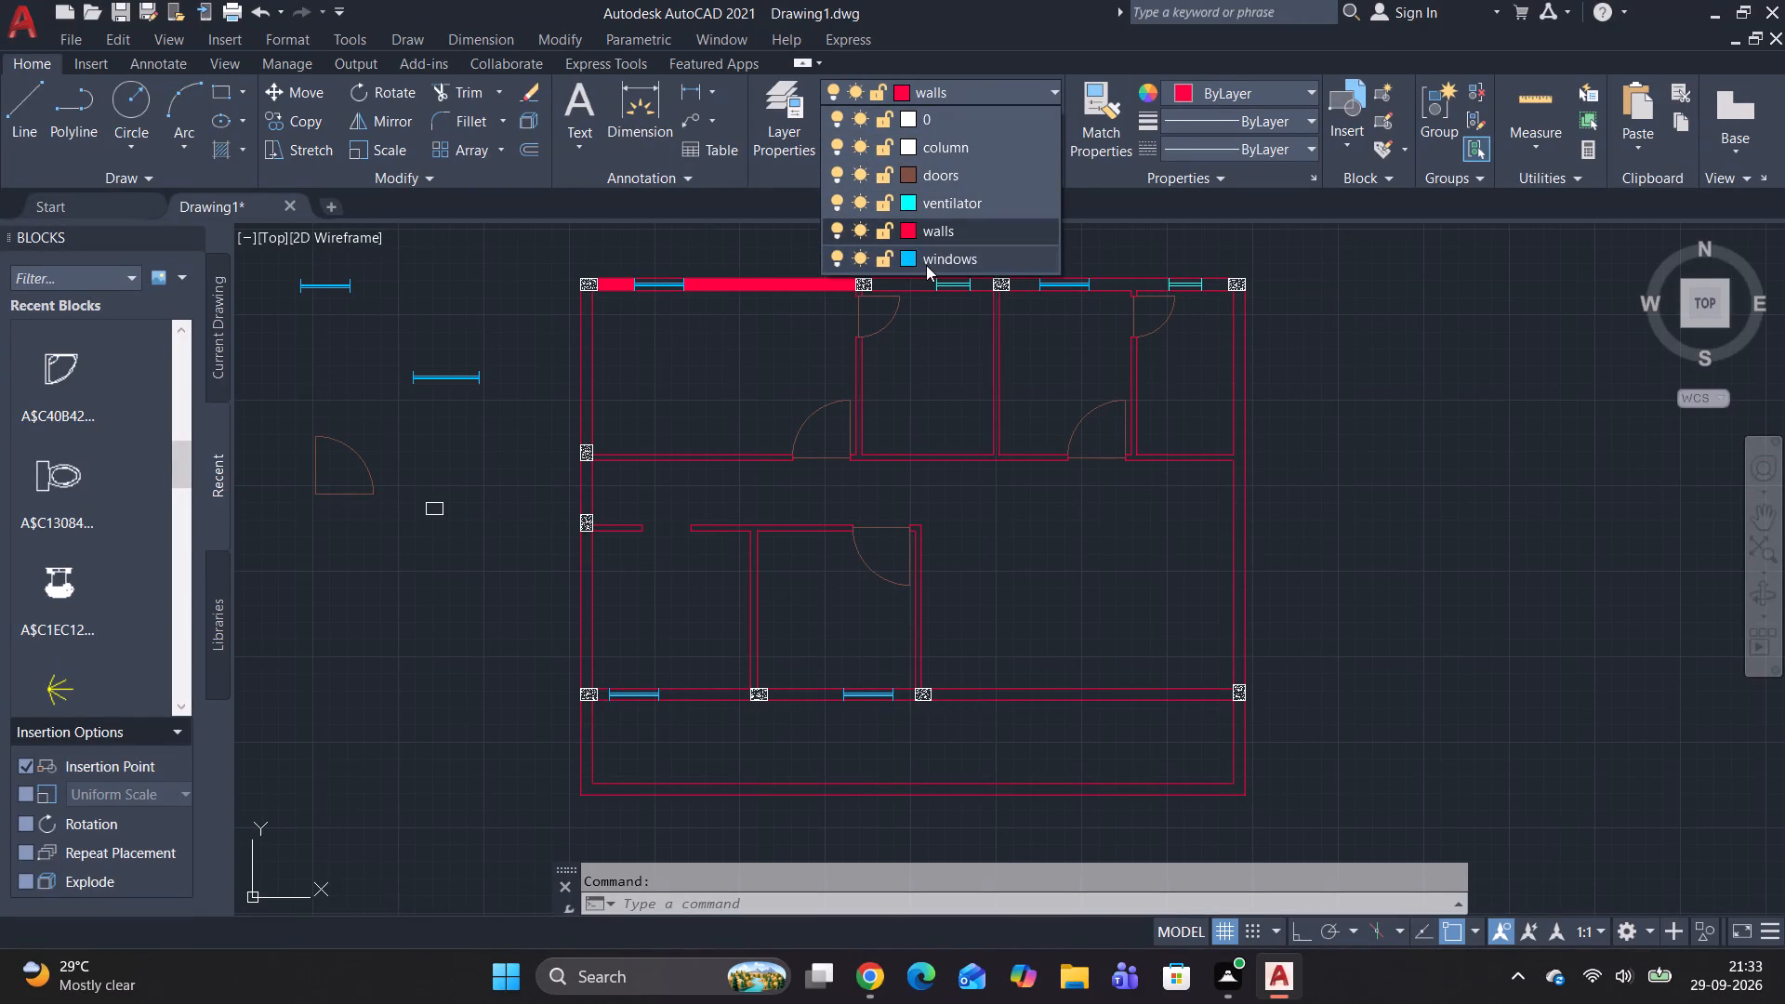
key(Escape)
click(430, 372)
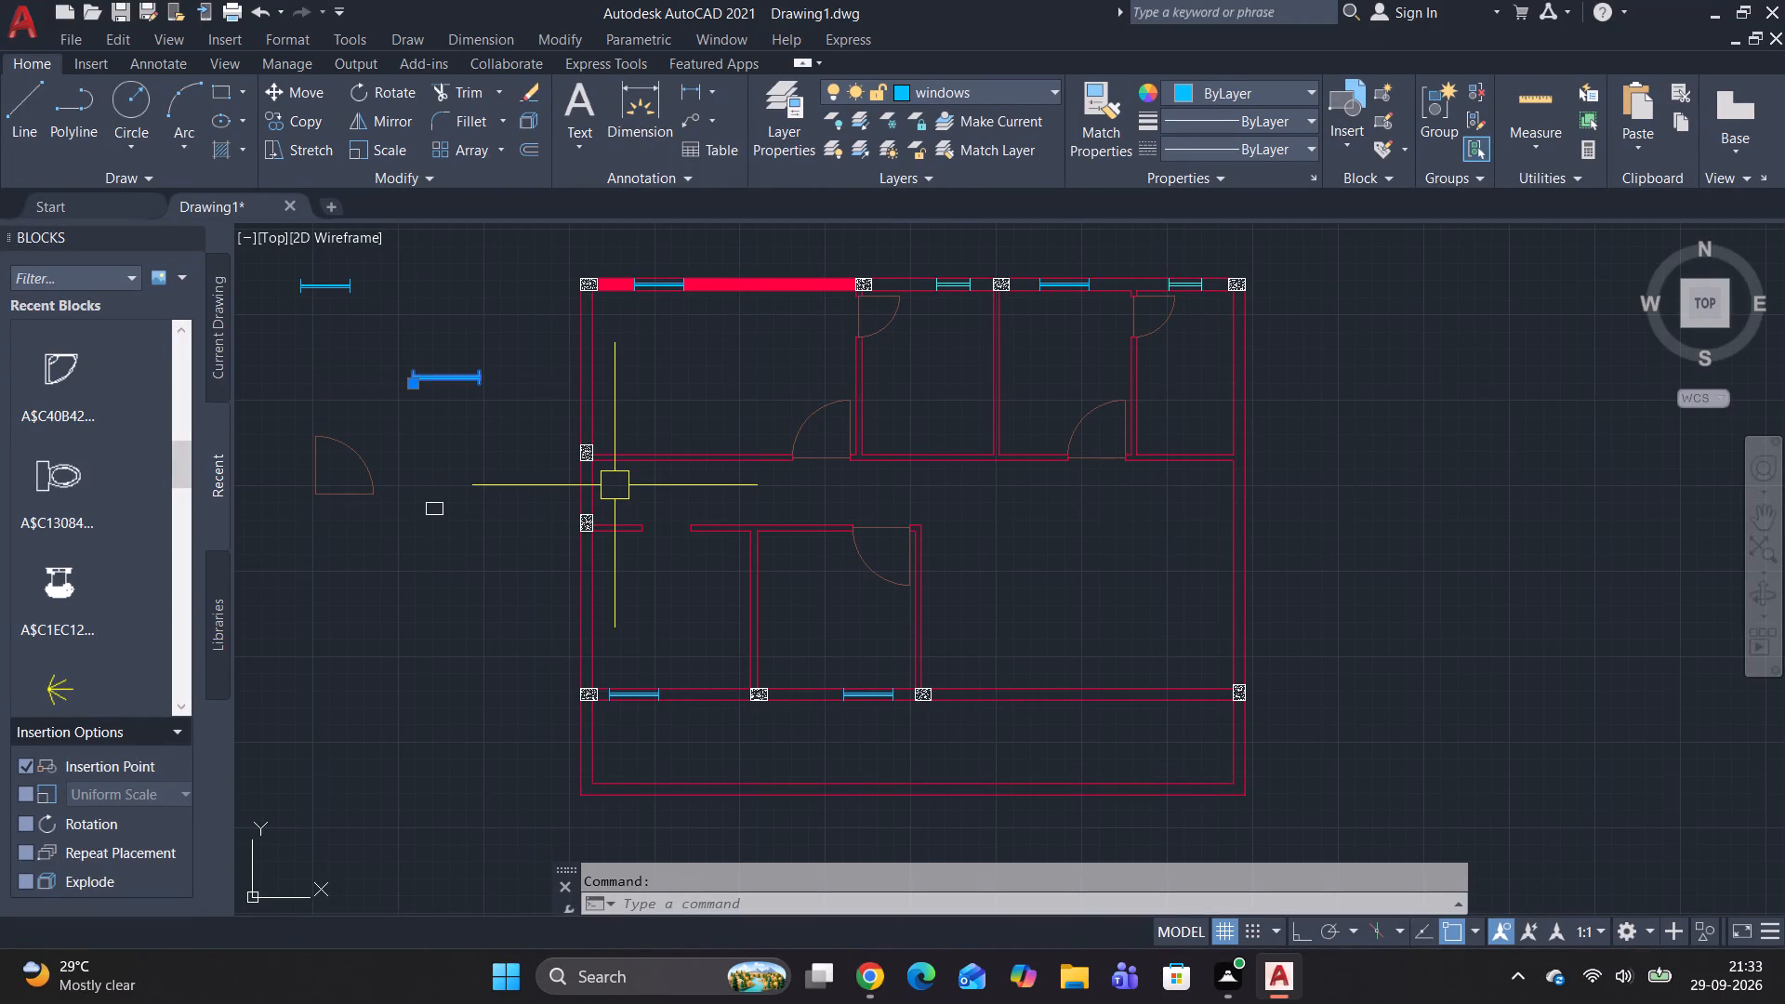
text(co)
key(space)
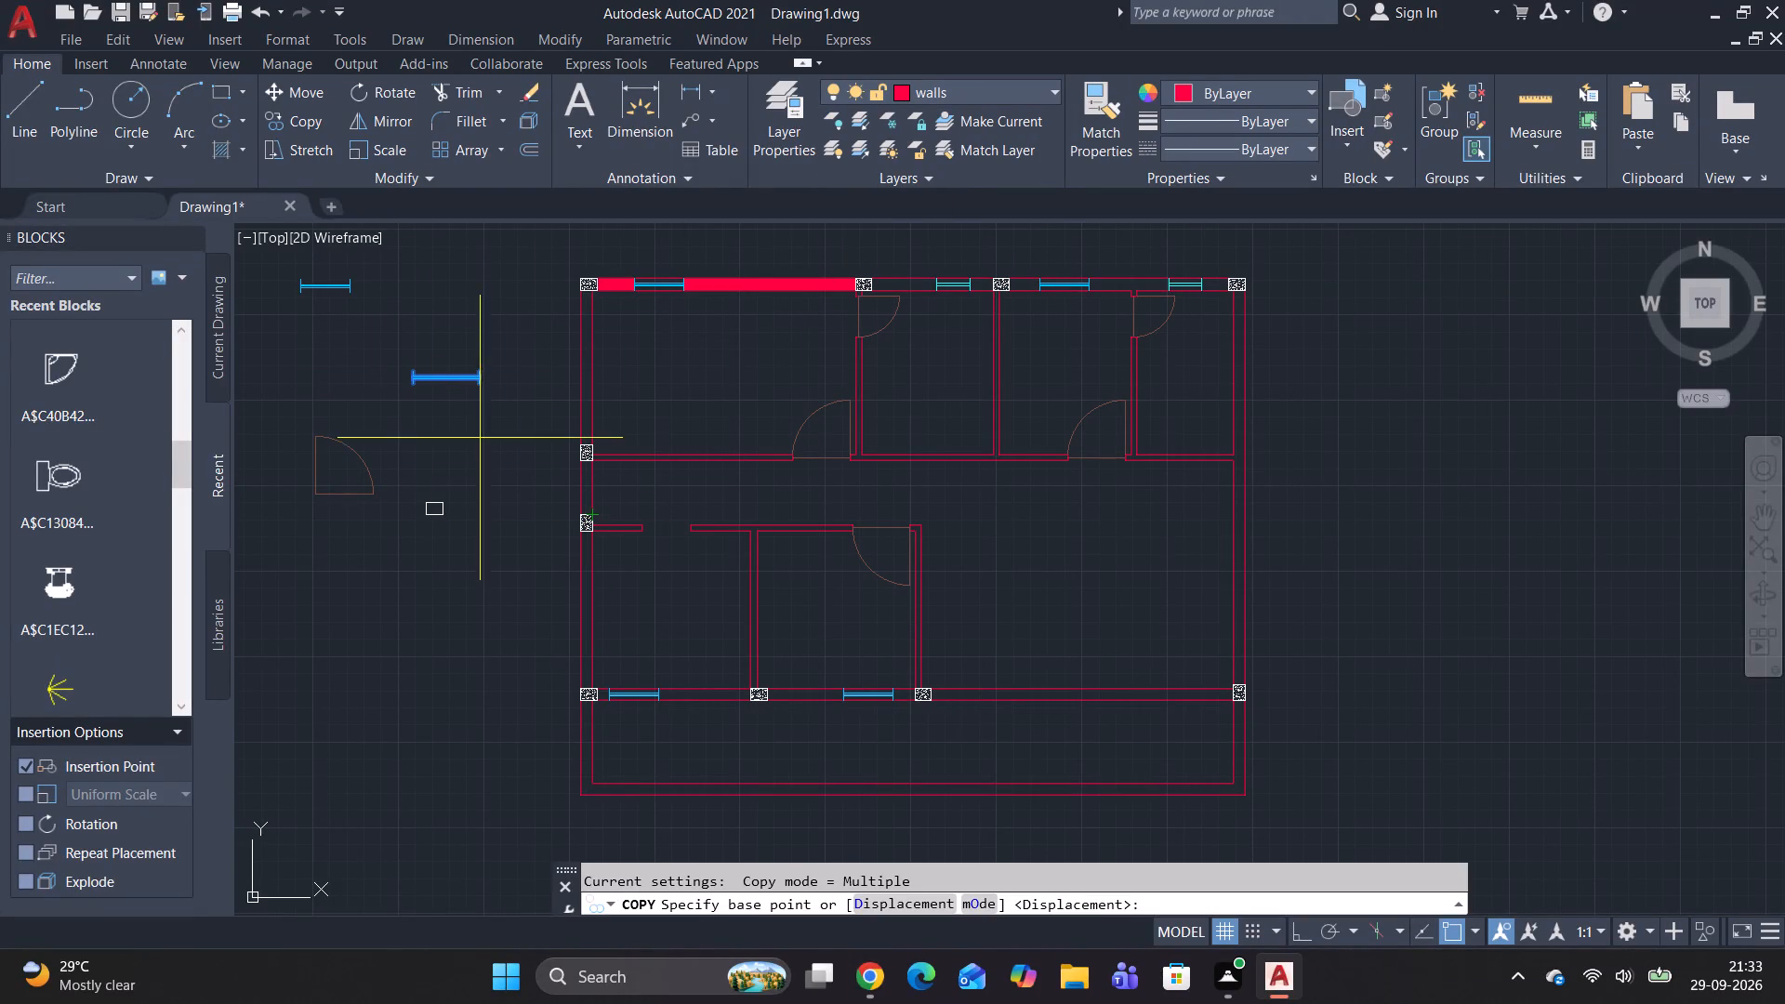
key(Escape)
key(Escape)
Rotate the spare 4 ft window by 270° about its lower corner so it stands vertically.
click(454, 373)
text(ro)
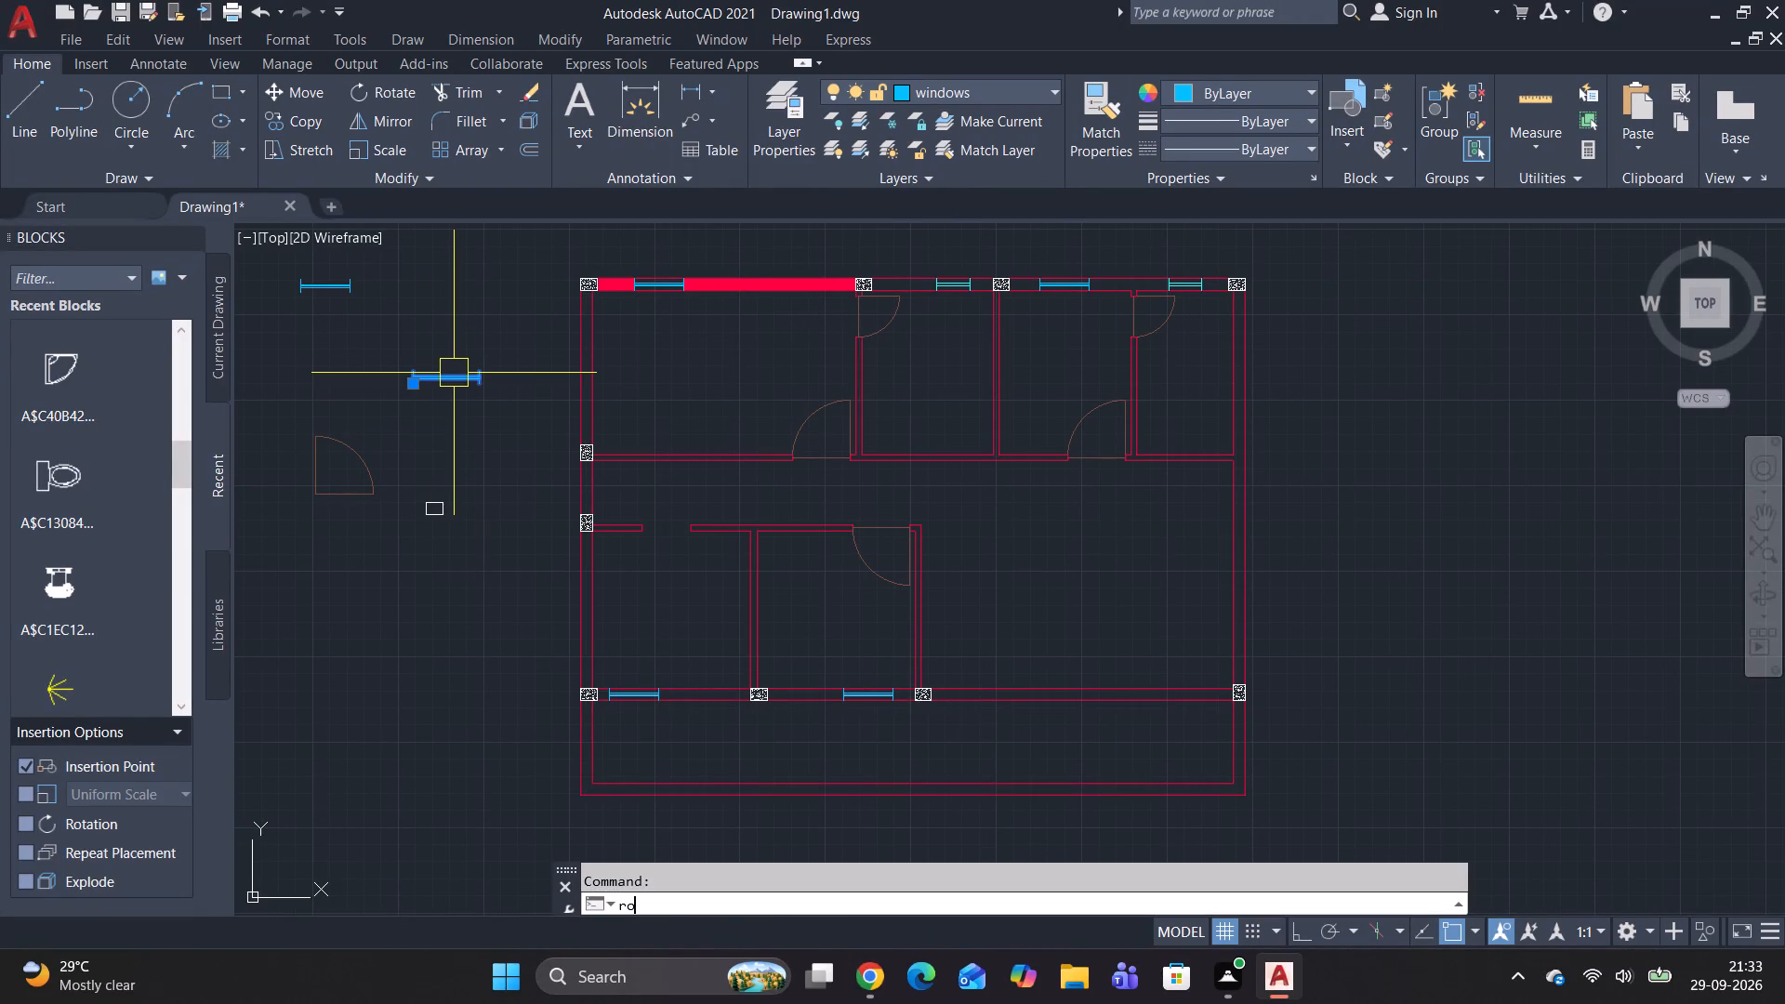
key(space)
drag(480, 390, 471, 408)
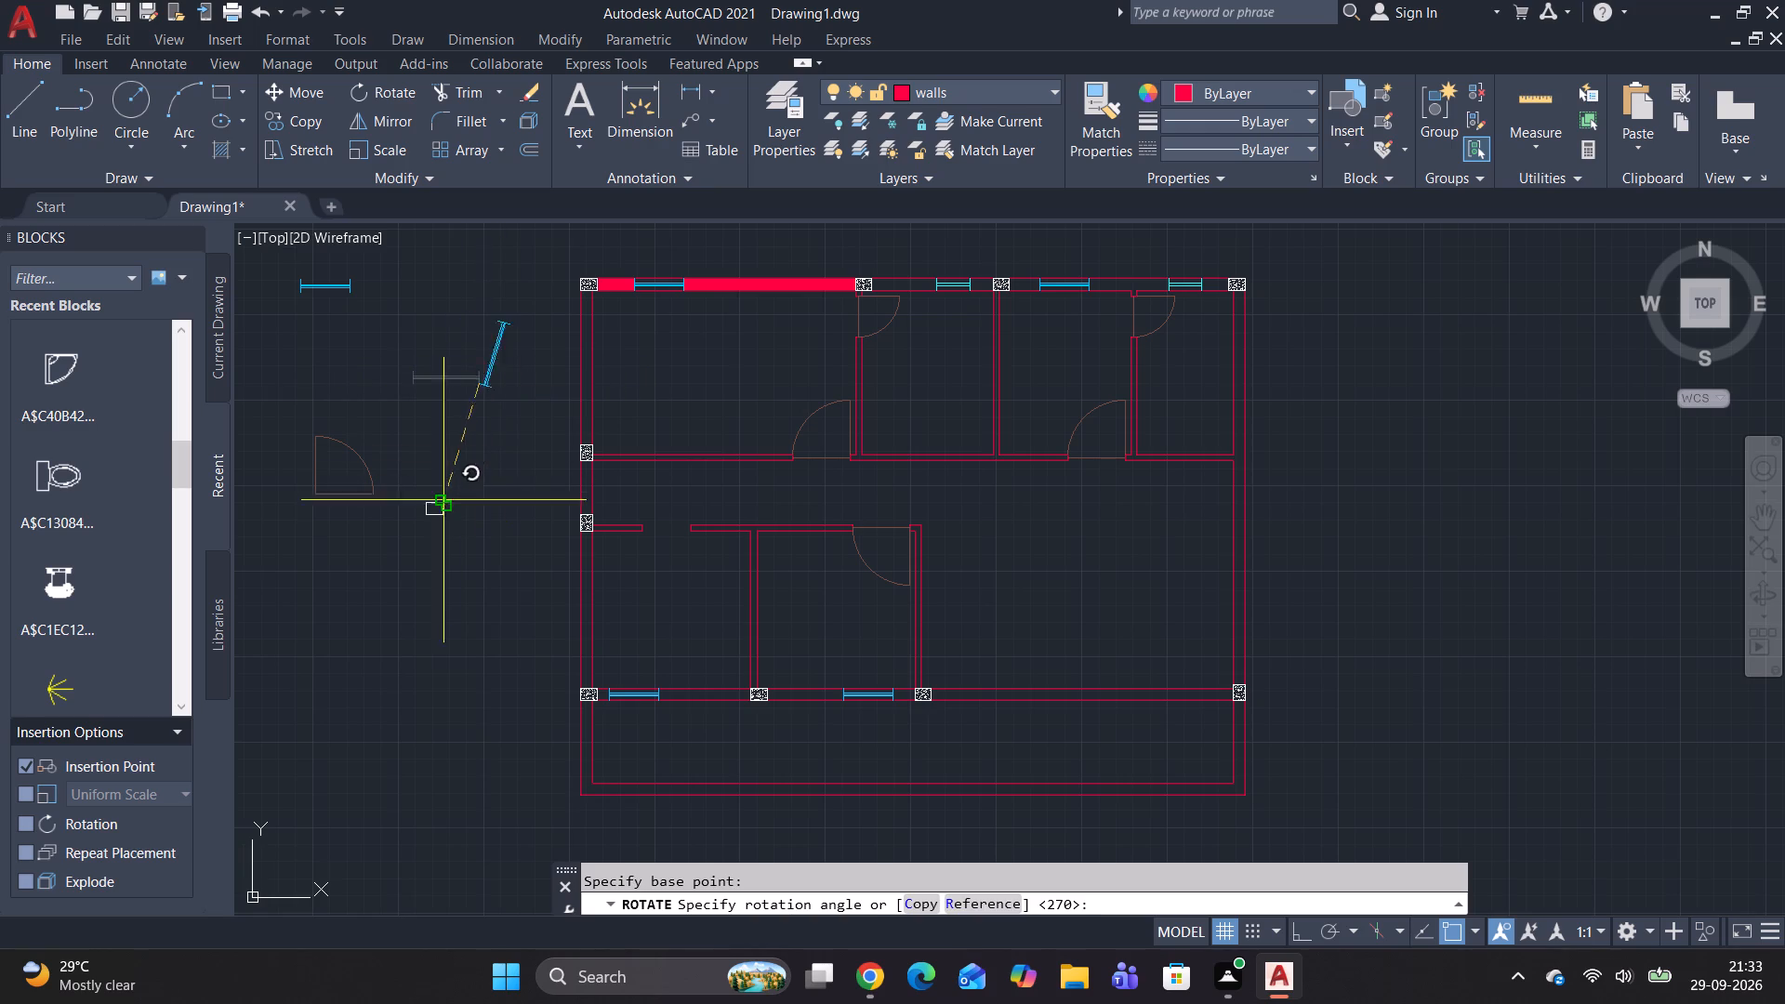
key(F8)
click(508, 503)
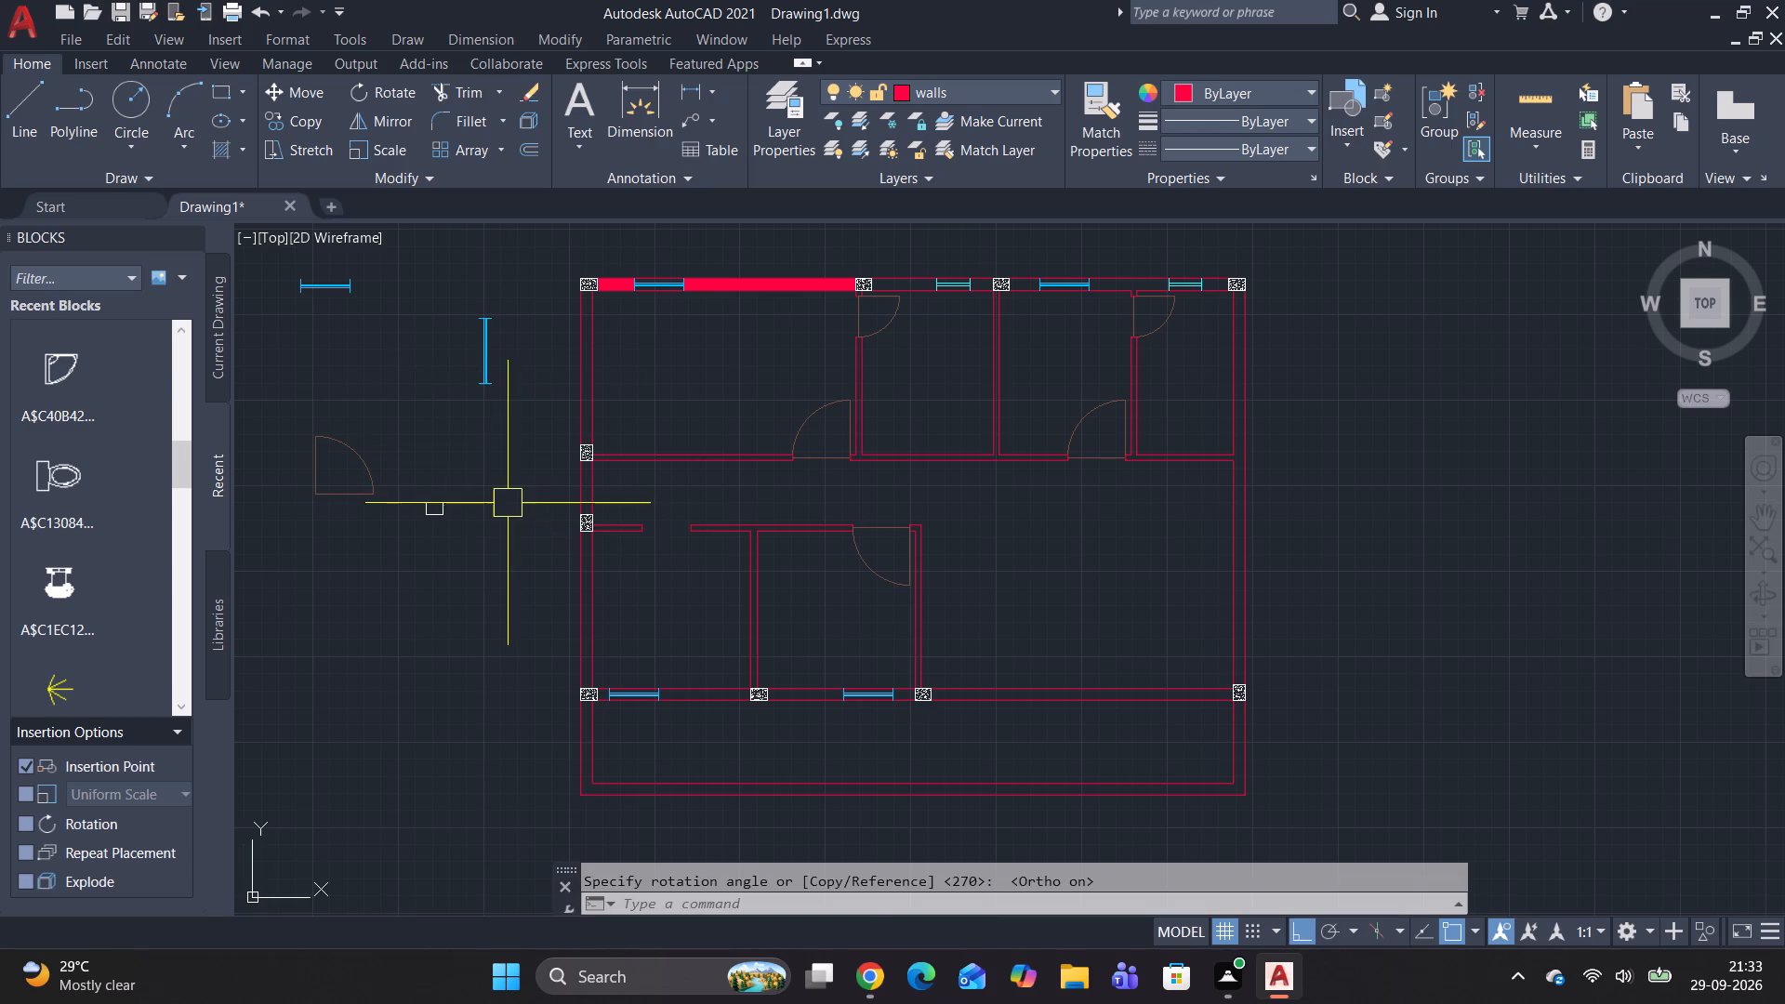
key(Escape)
key(Escape)
Copy the spare vertical 4 ft window by its lower corner into the right outer wall, just above the lower-right column.
click(483, 363)
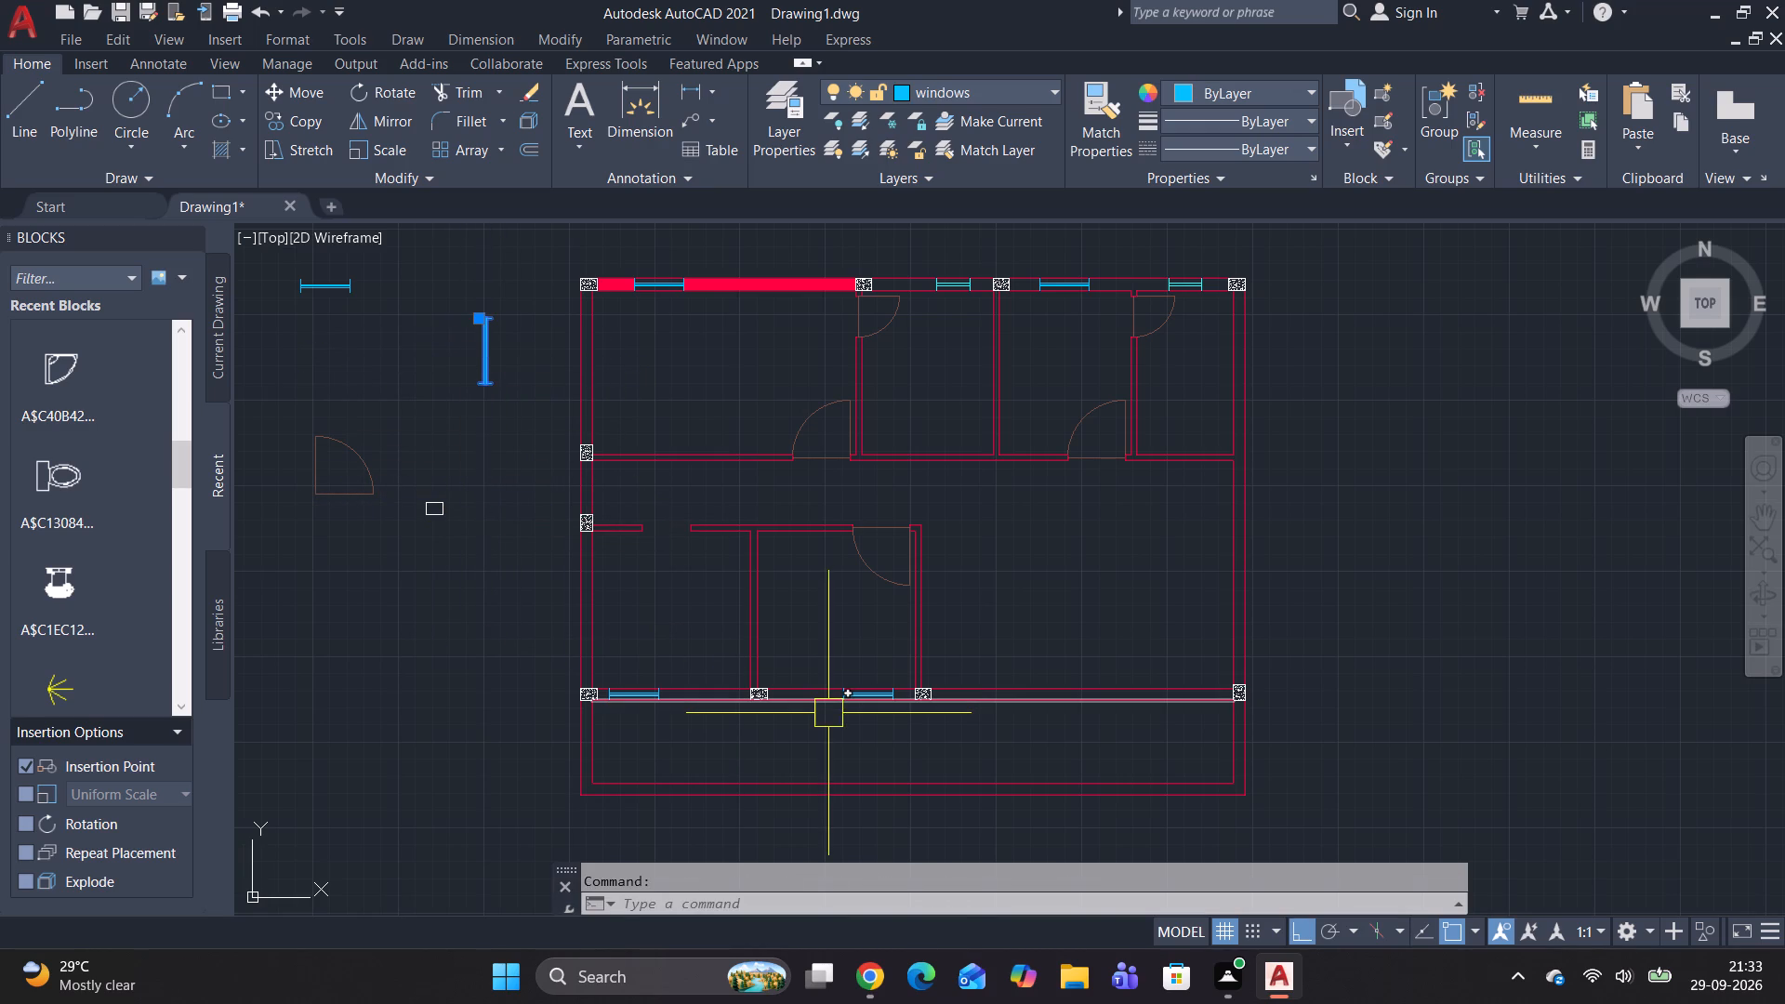
text(co)
key(space)
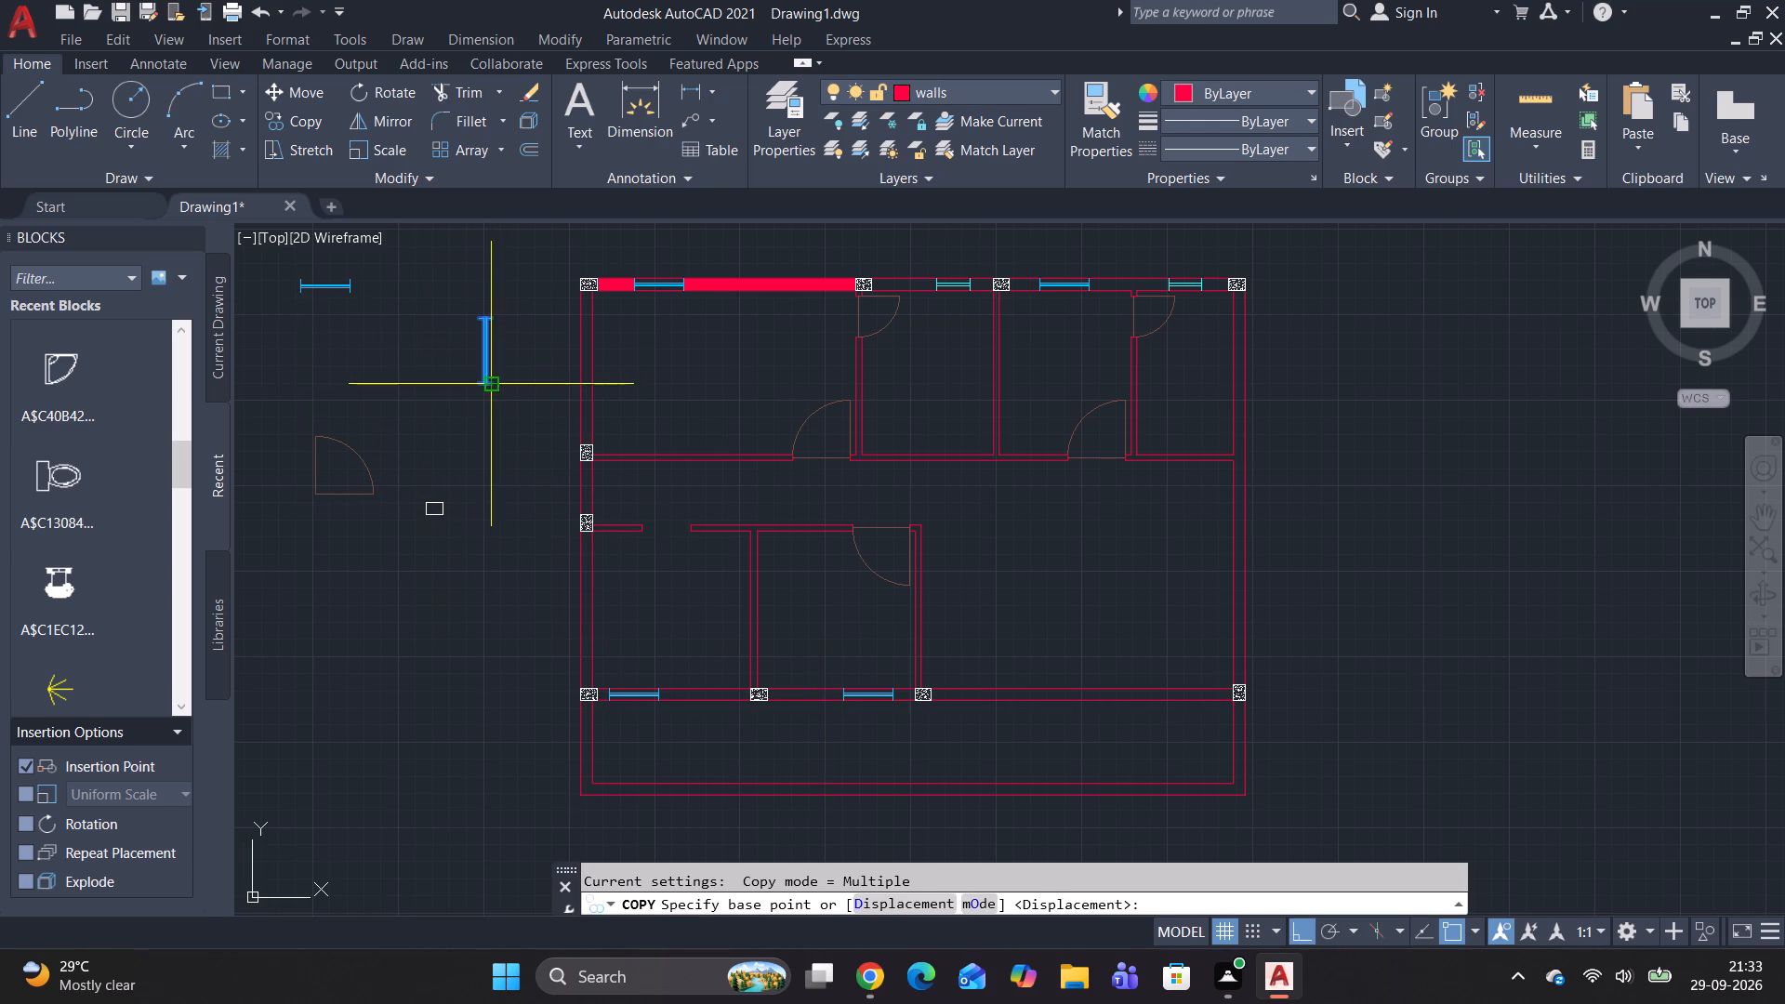
click(496, 386)
key(F8)
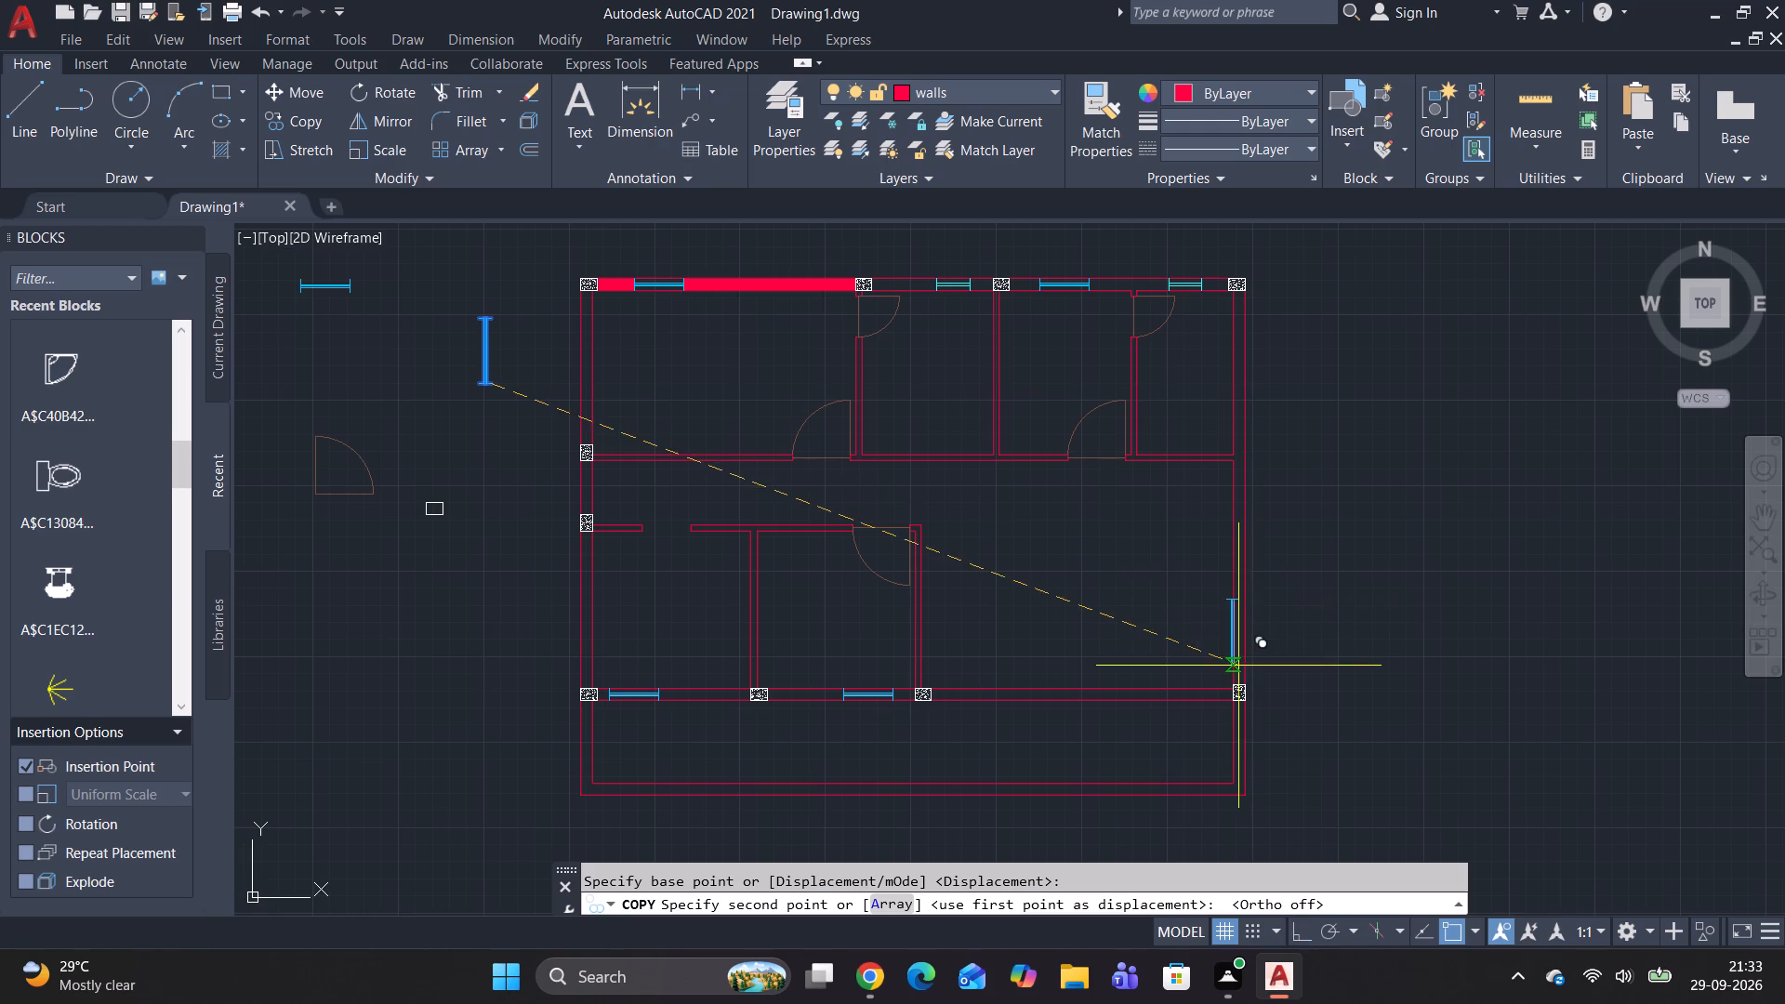
scroll(1238, 666, up, 7)
click(1261, 656)
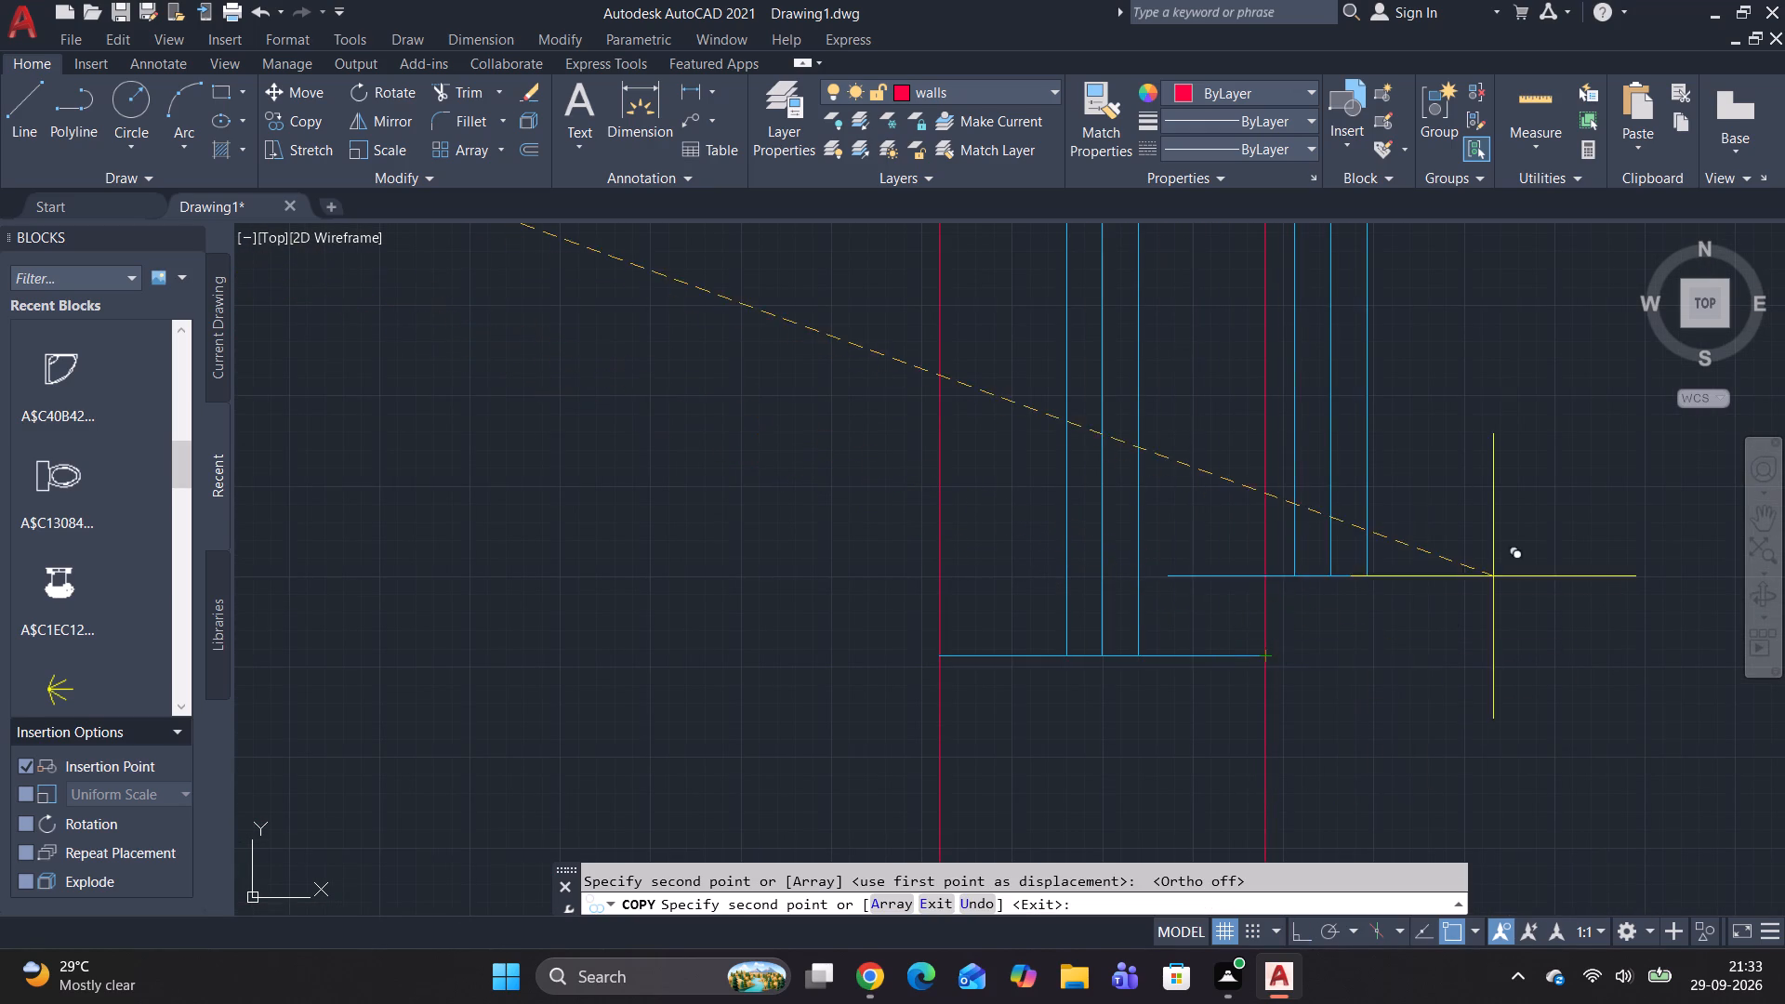
Place another copy of the vertical 4 ft window in the empty space to the right of the plan.
scroll(1286, 693, down, 7)
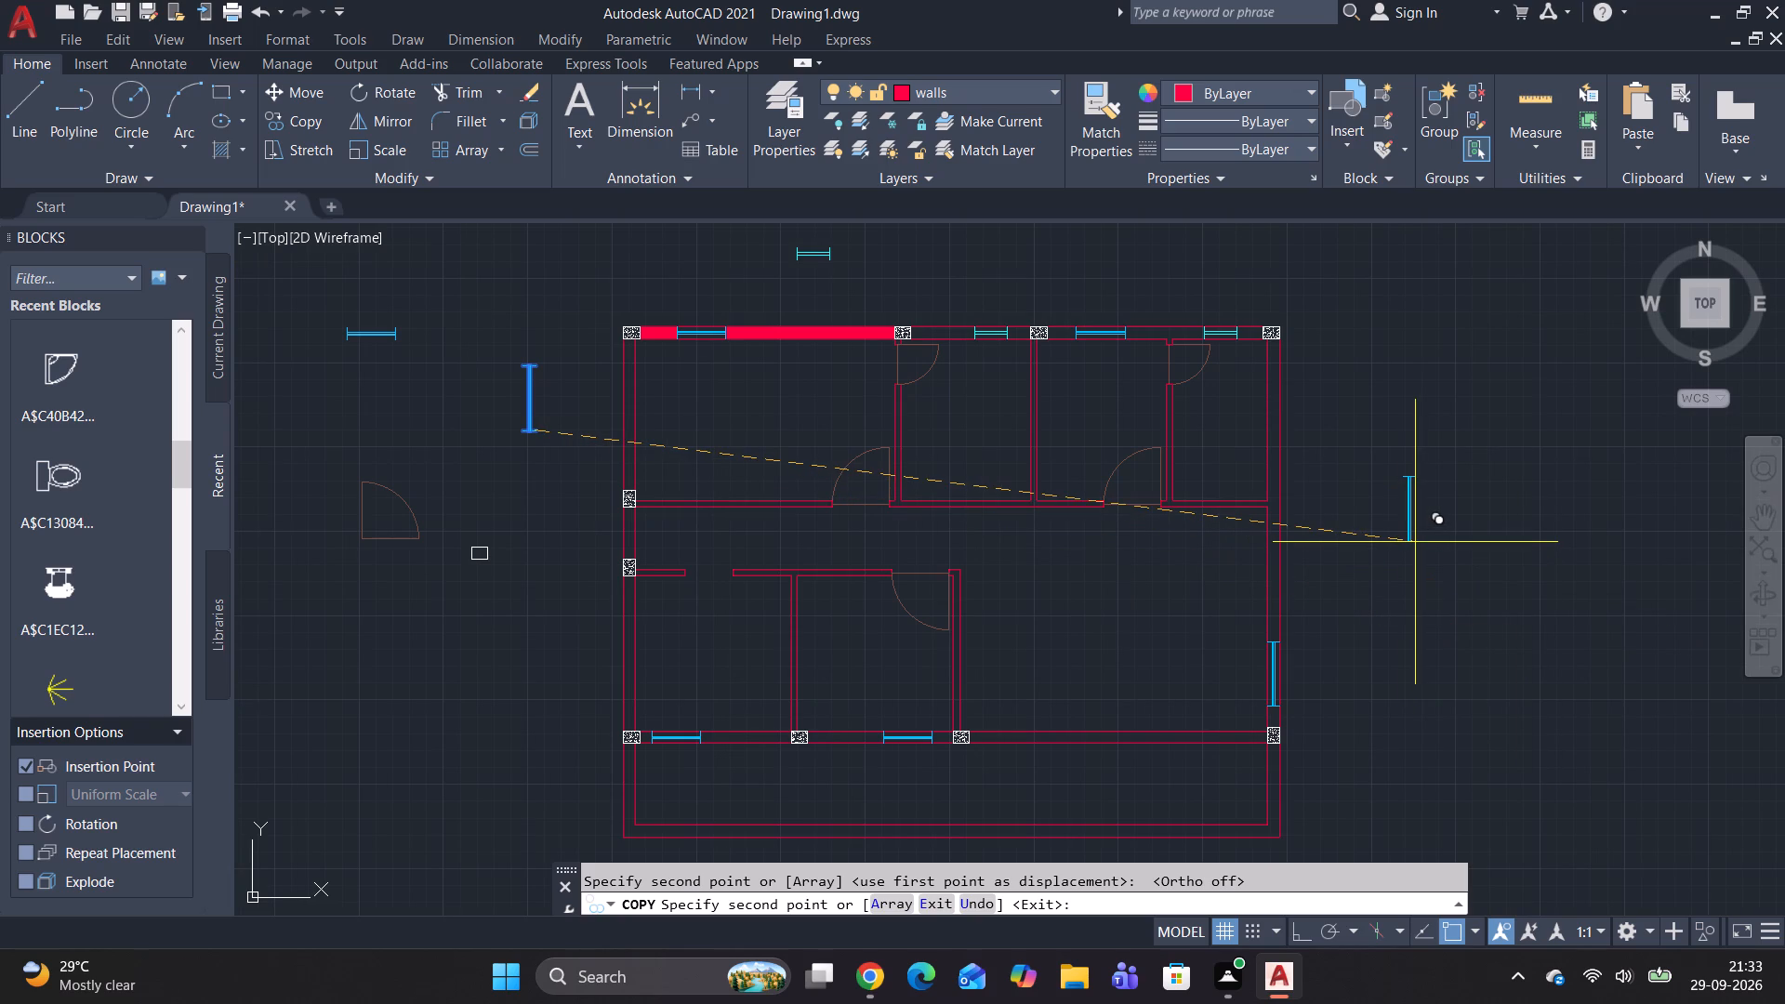
click(1425, 550)
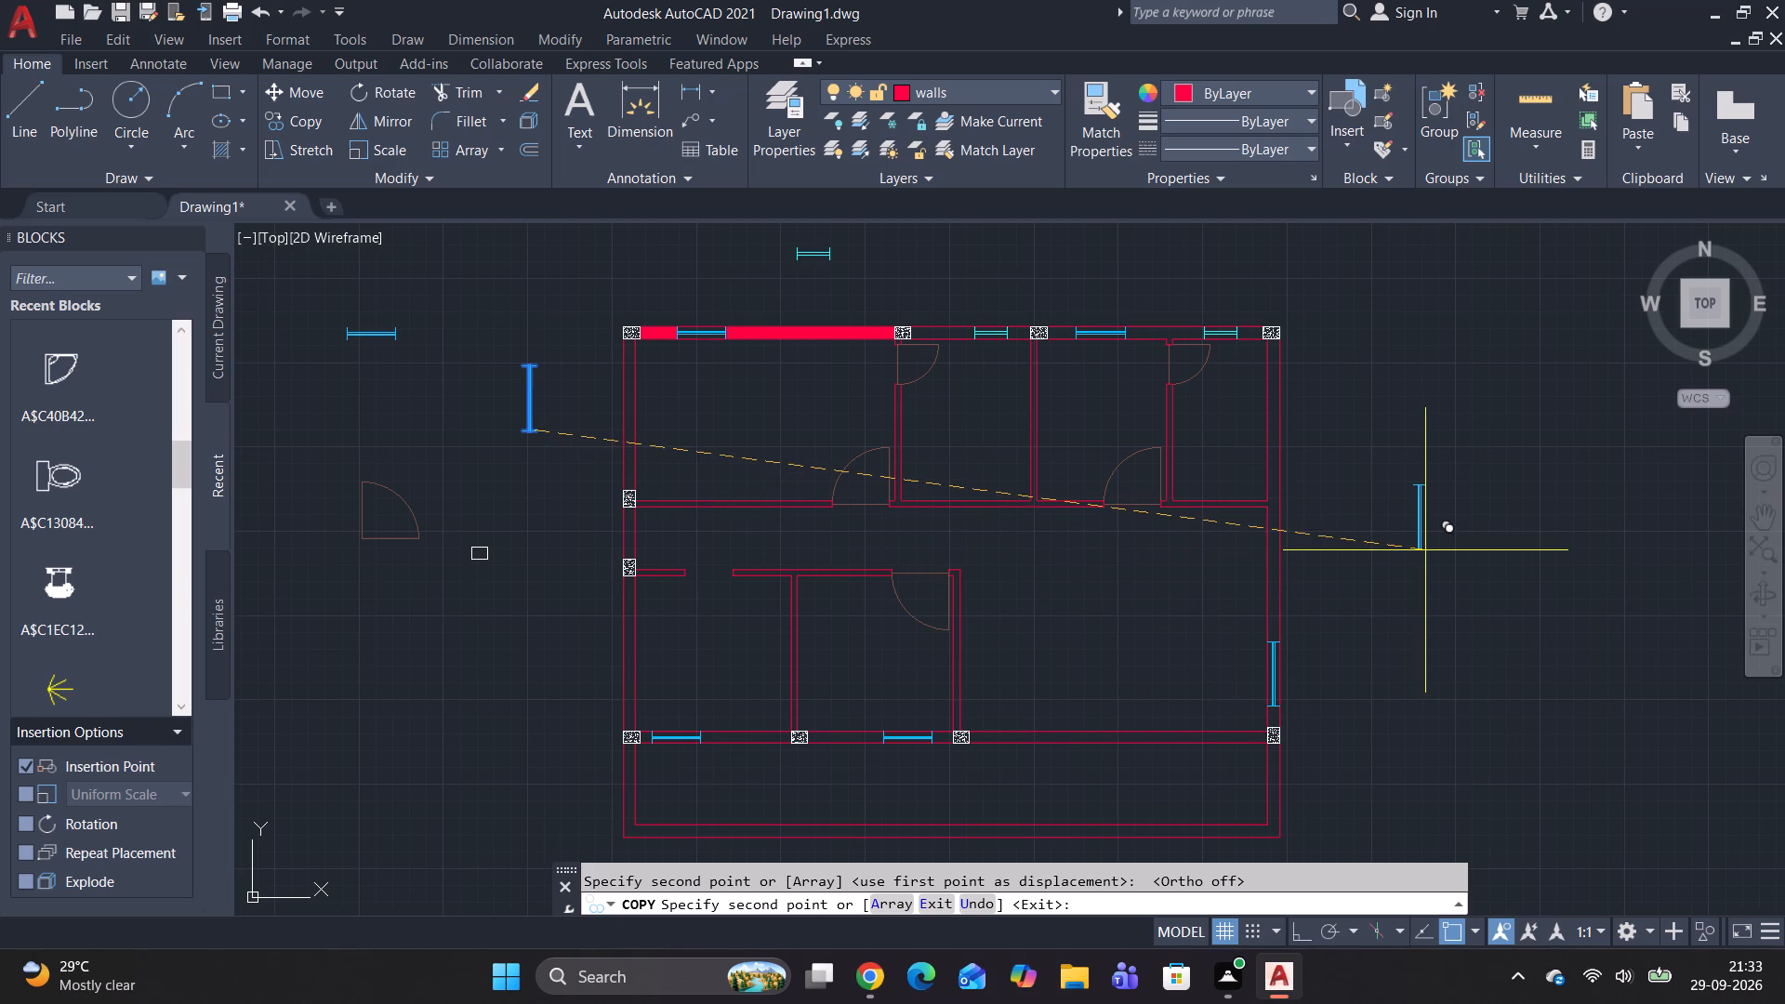
key(grave)
key(Escape)
key(Escape)
key(Escape)
Rotate the window copy beside the right outer wall by 270° about its upper corner so it lies horizontally.
click(1430, 529)
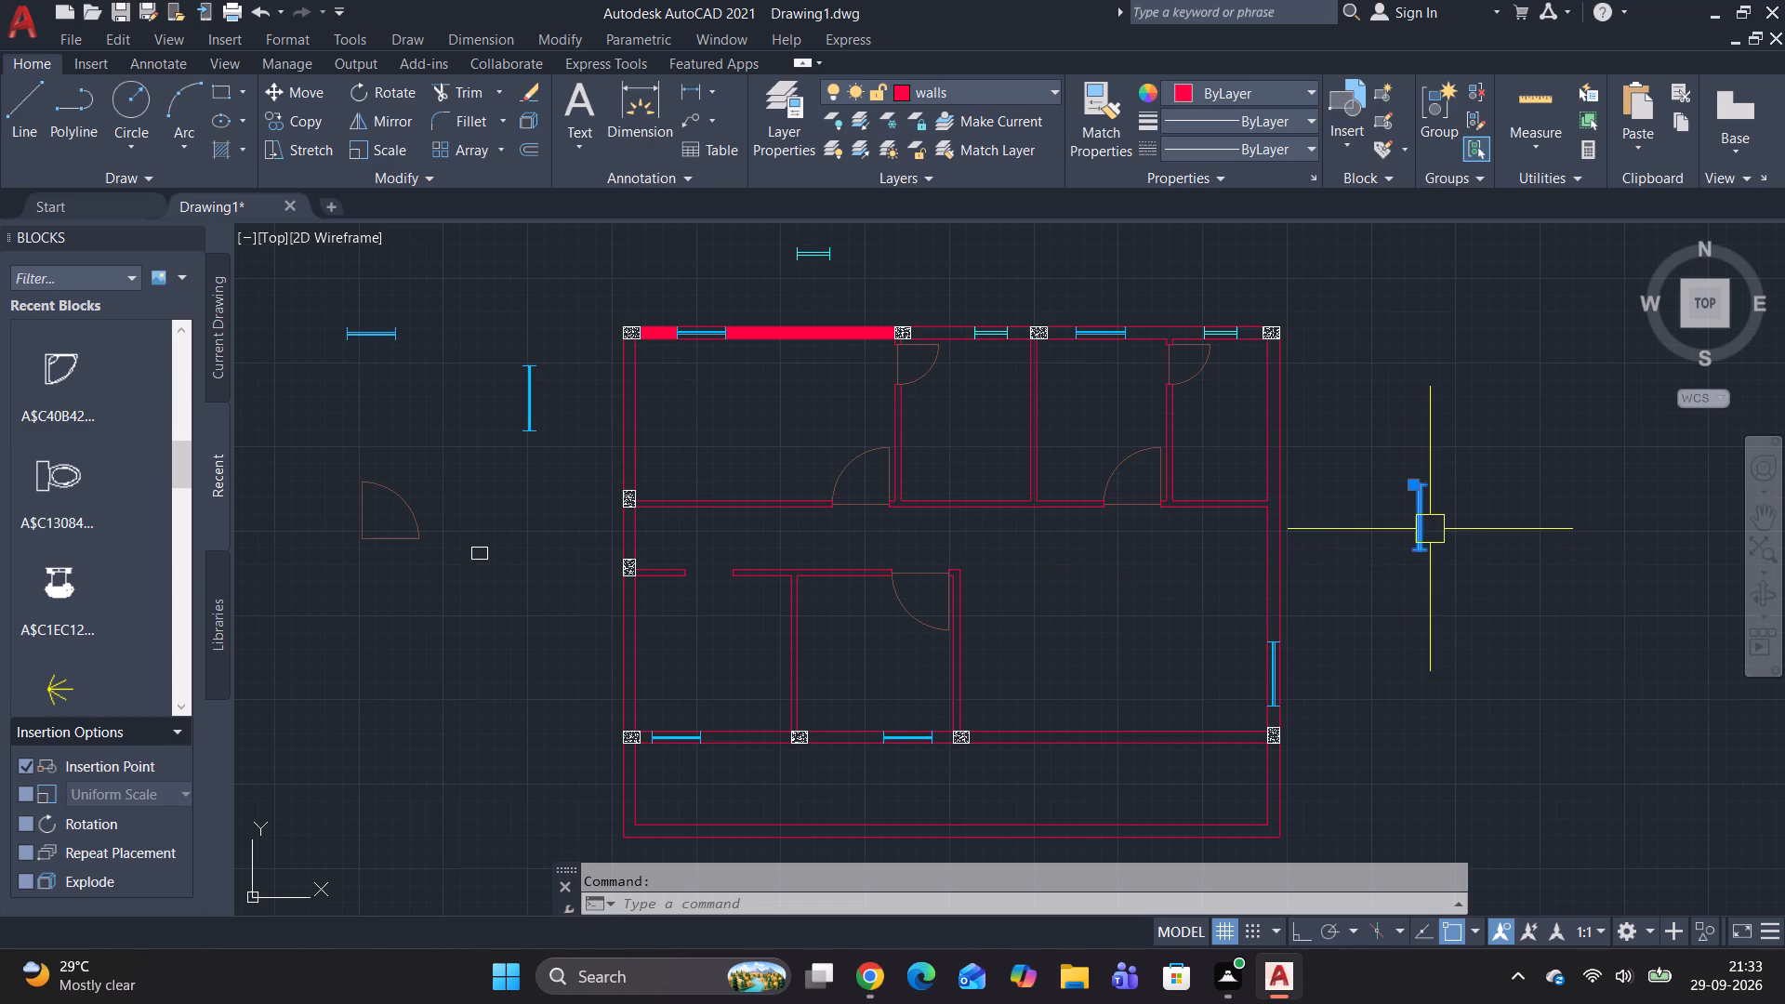
text(ro)
key(space)
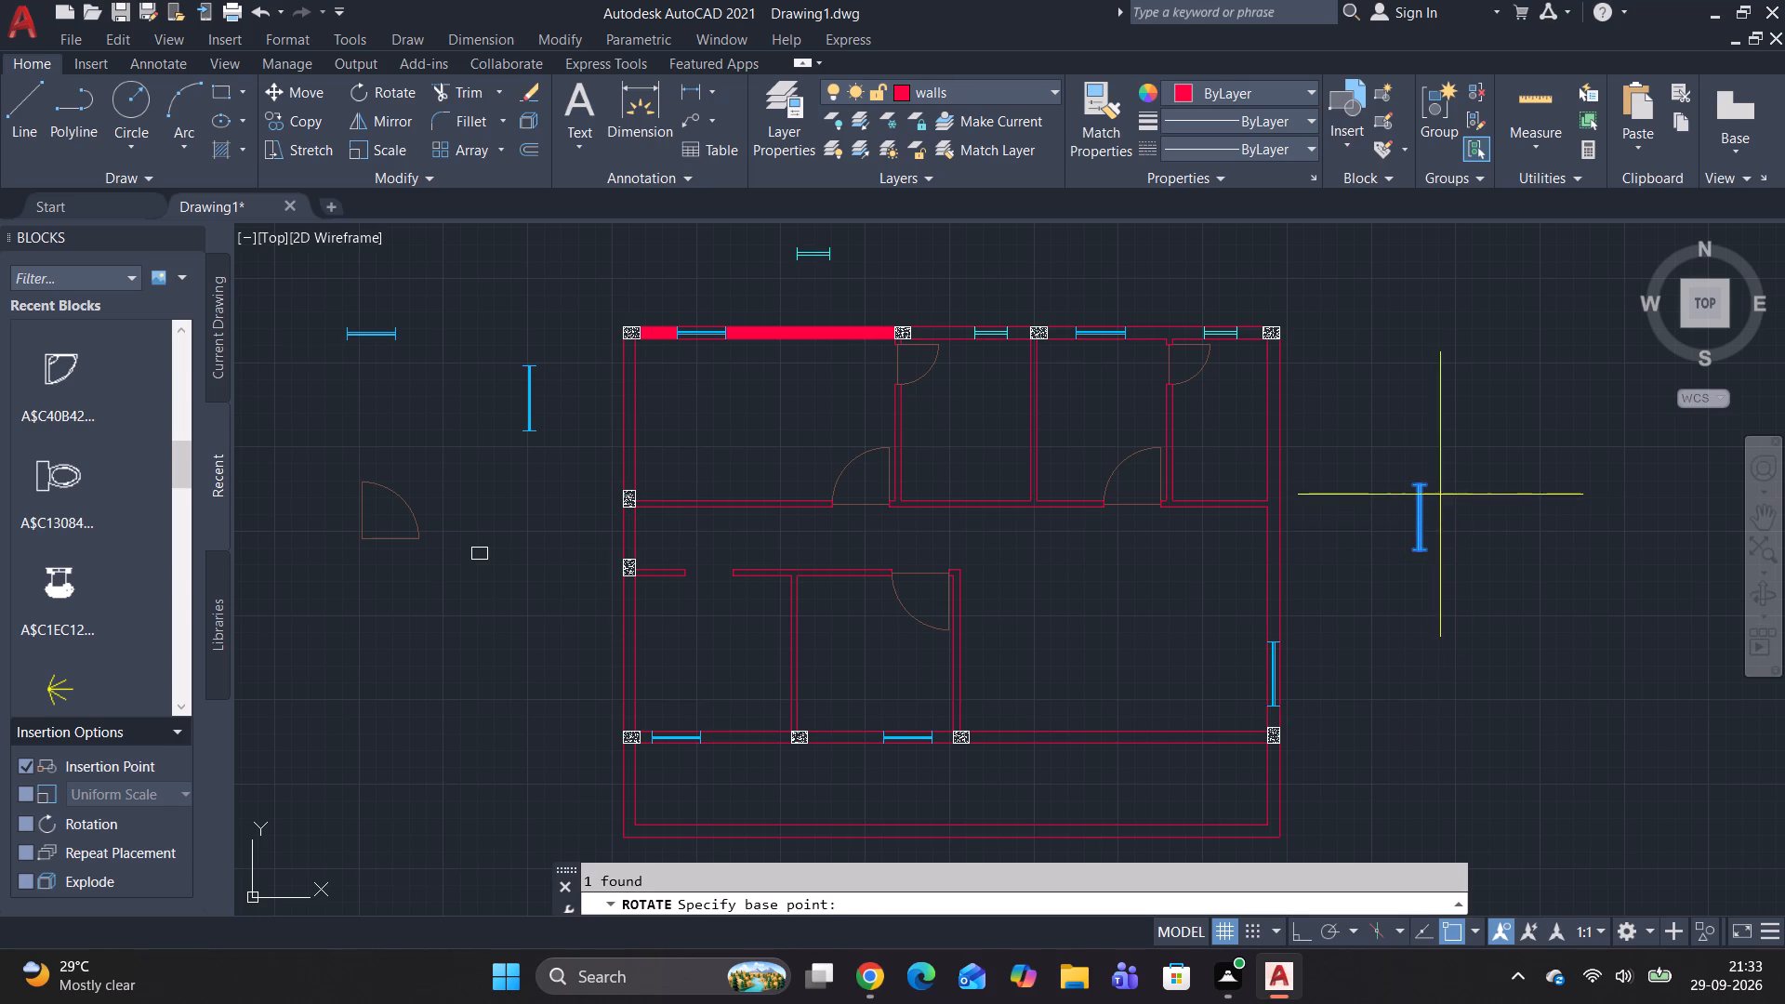
click(1430, 485)
key(F8)
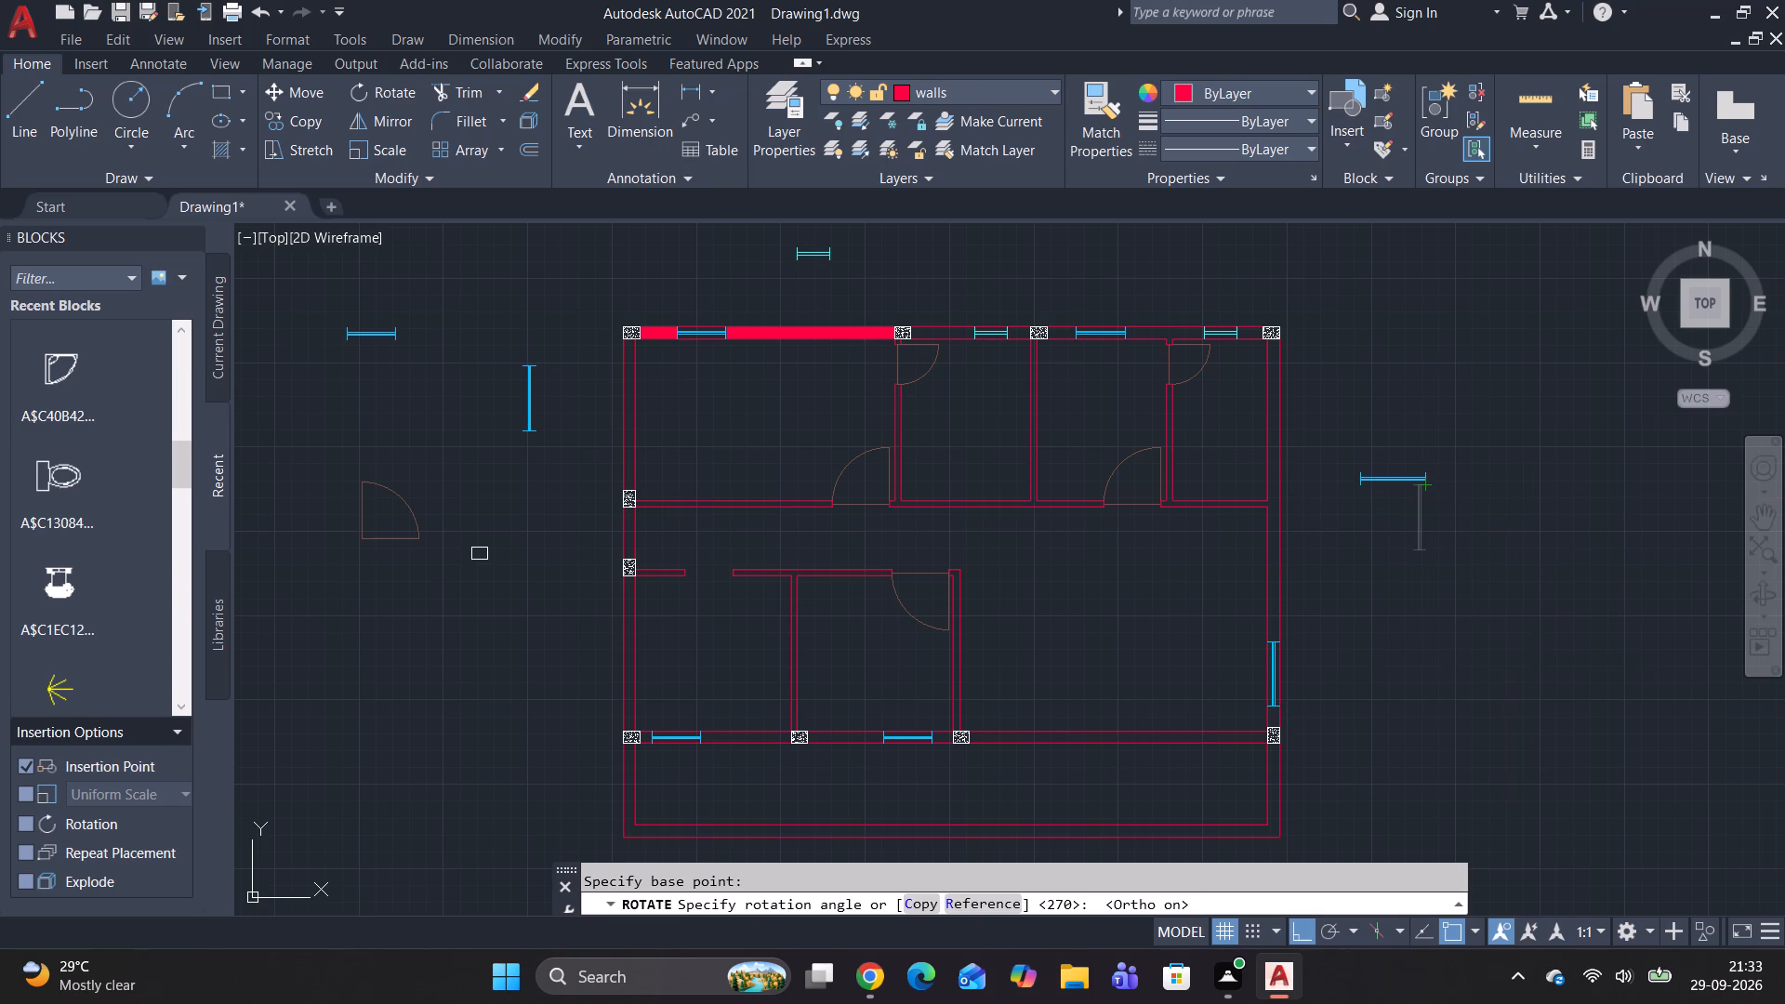
click(1502, 668)
key(space)
key(space)
Move the horizontal 4 ft window into the lower wall between its third column and the lower-right column.
click(1390, 478)
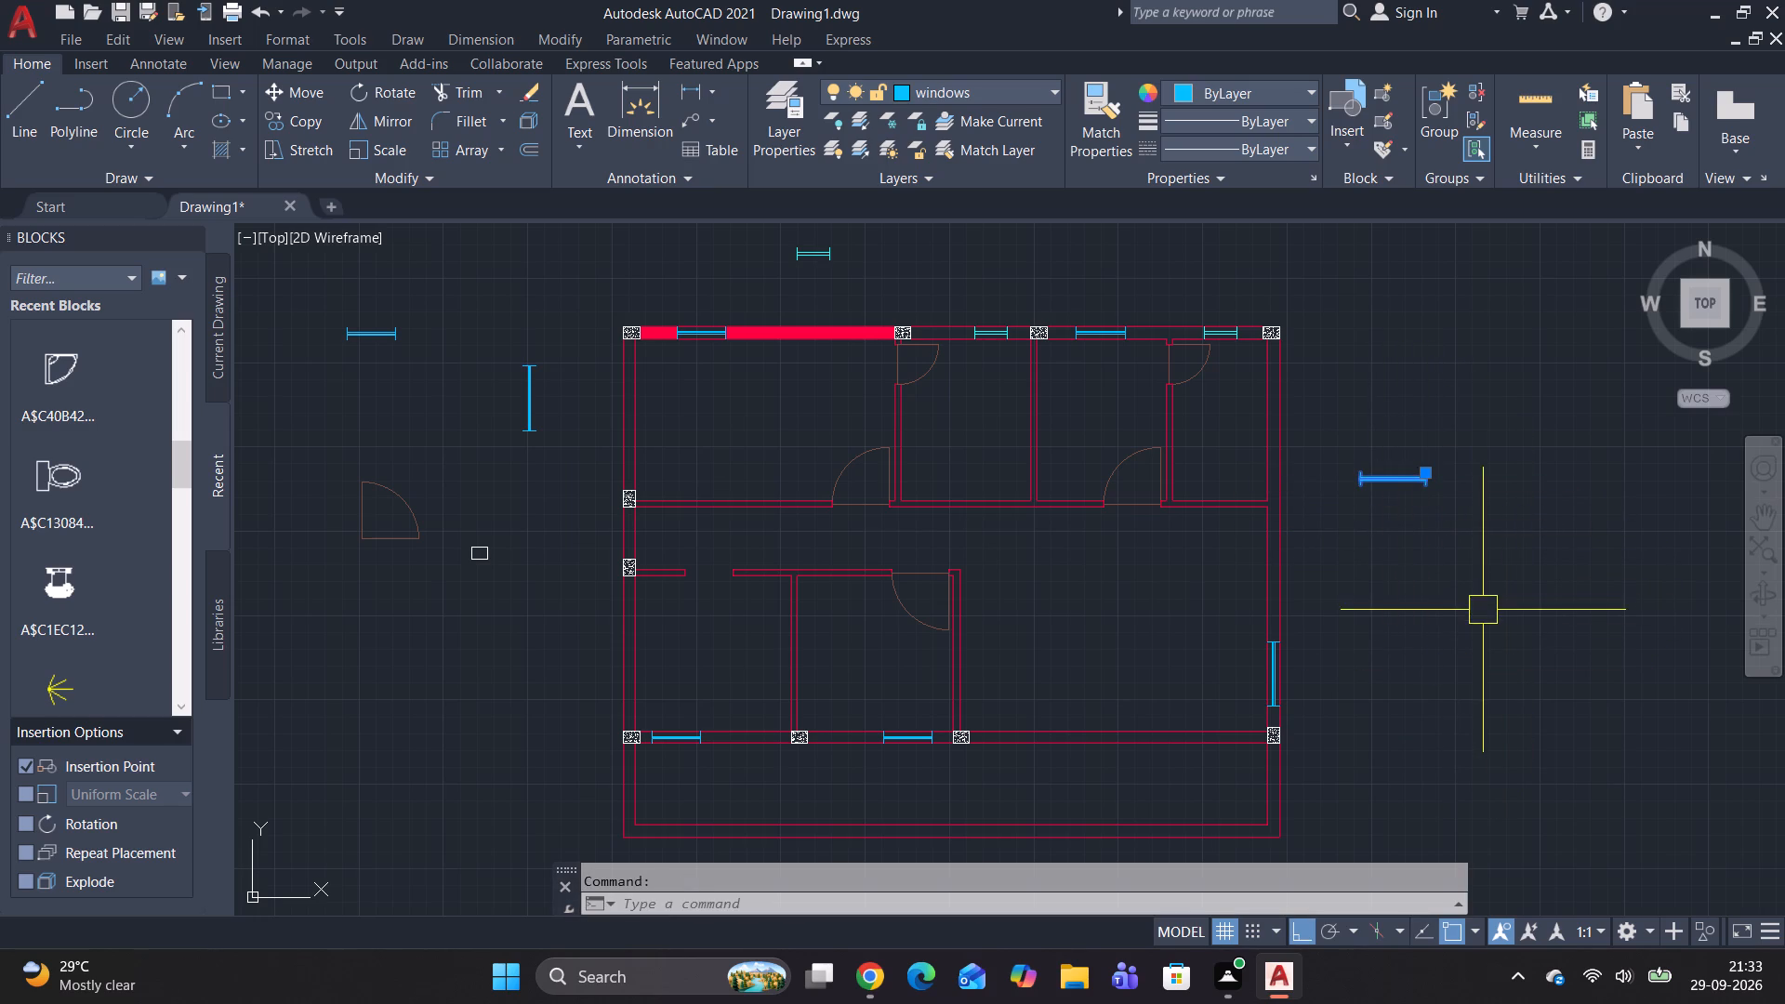
text(m)
key(space)
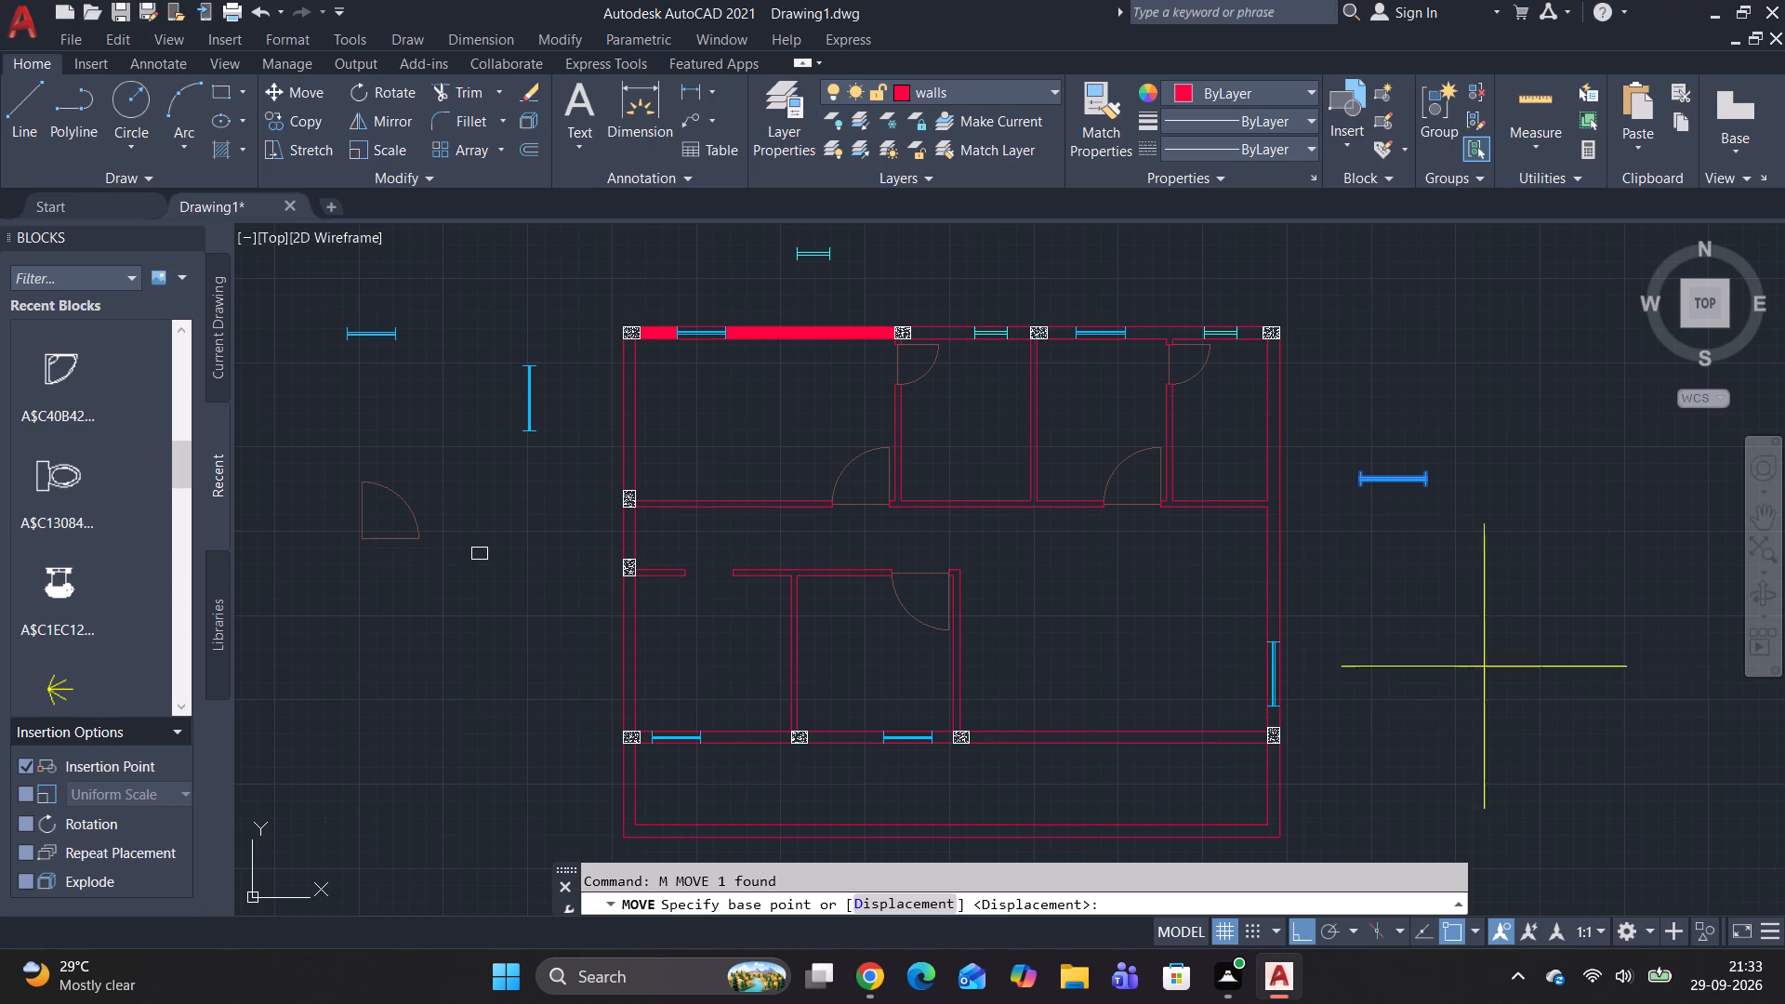
click(1430, 485)
scroll(1155, 712, up, 3)
scroll(1152, 760, down, 2)
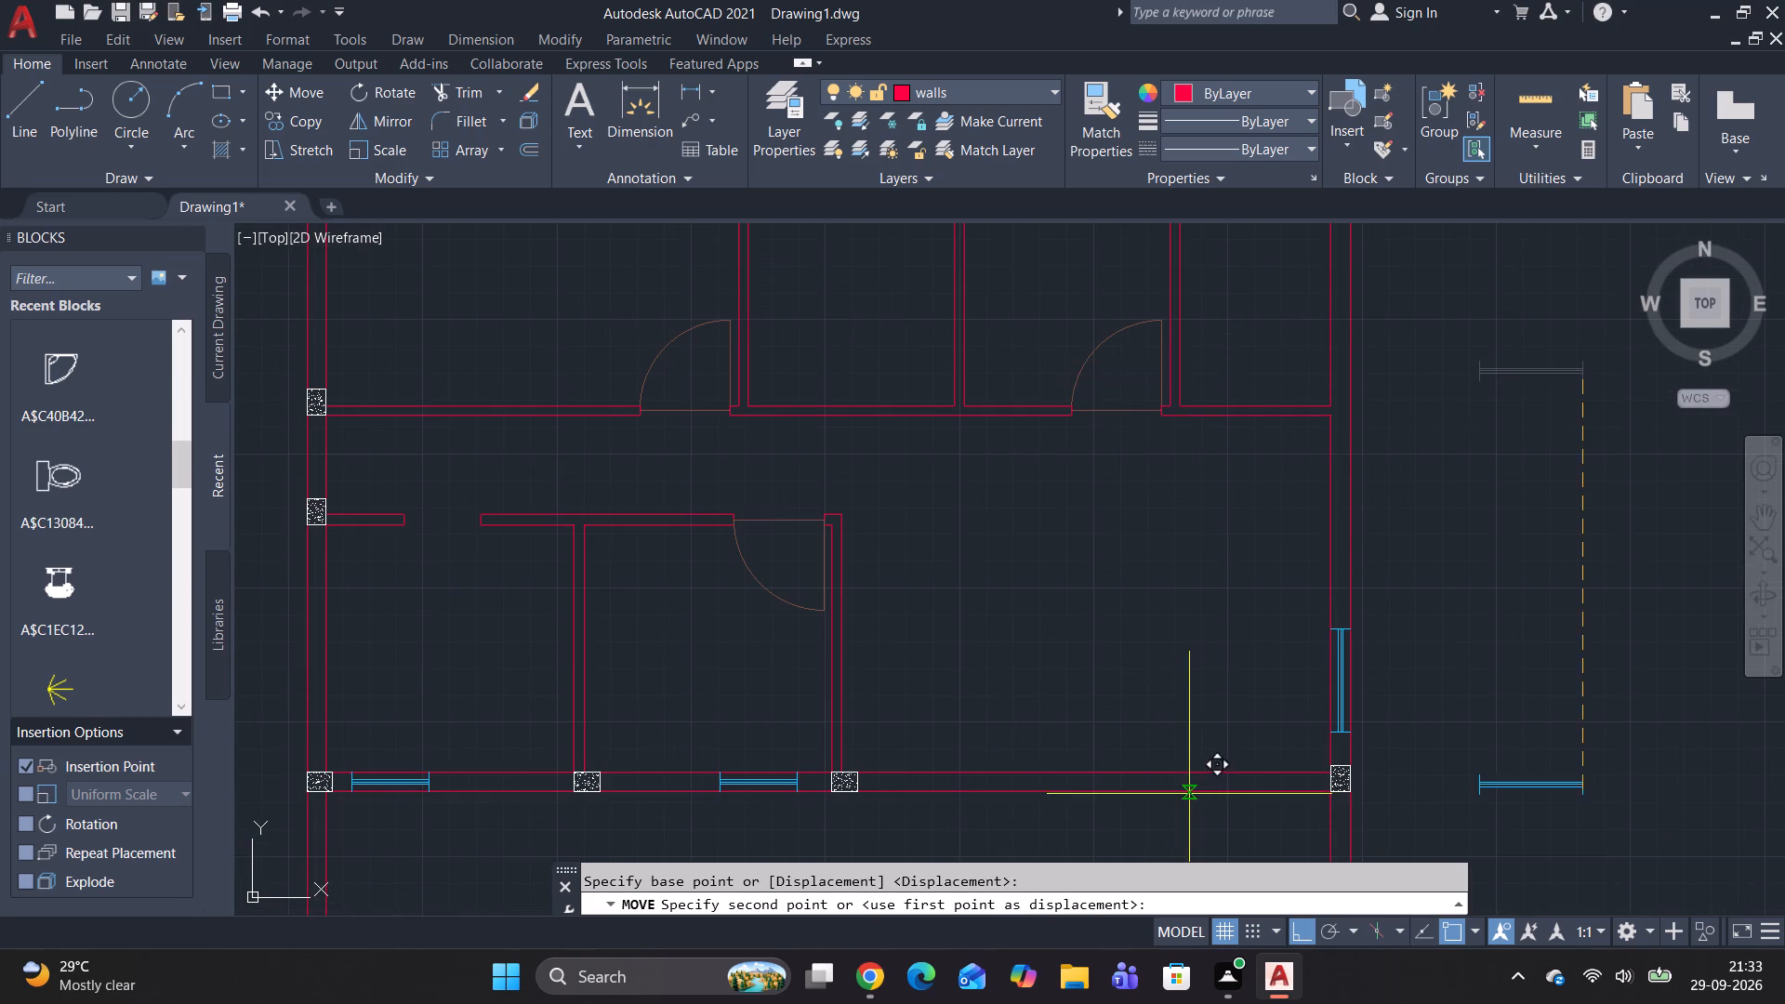
click(1173, 793)
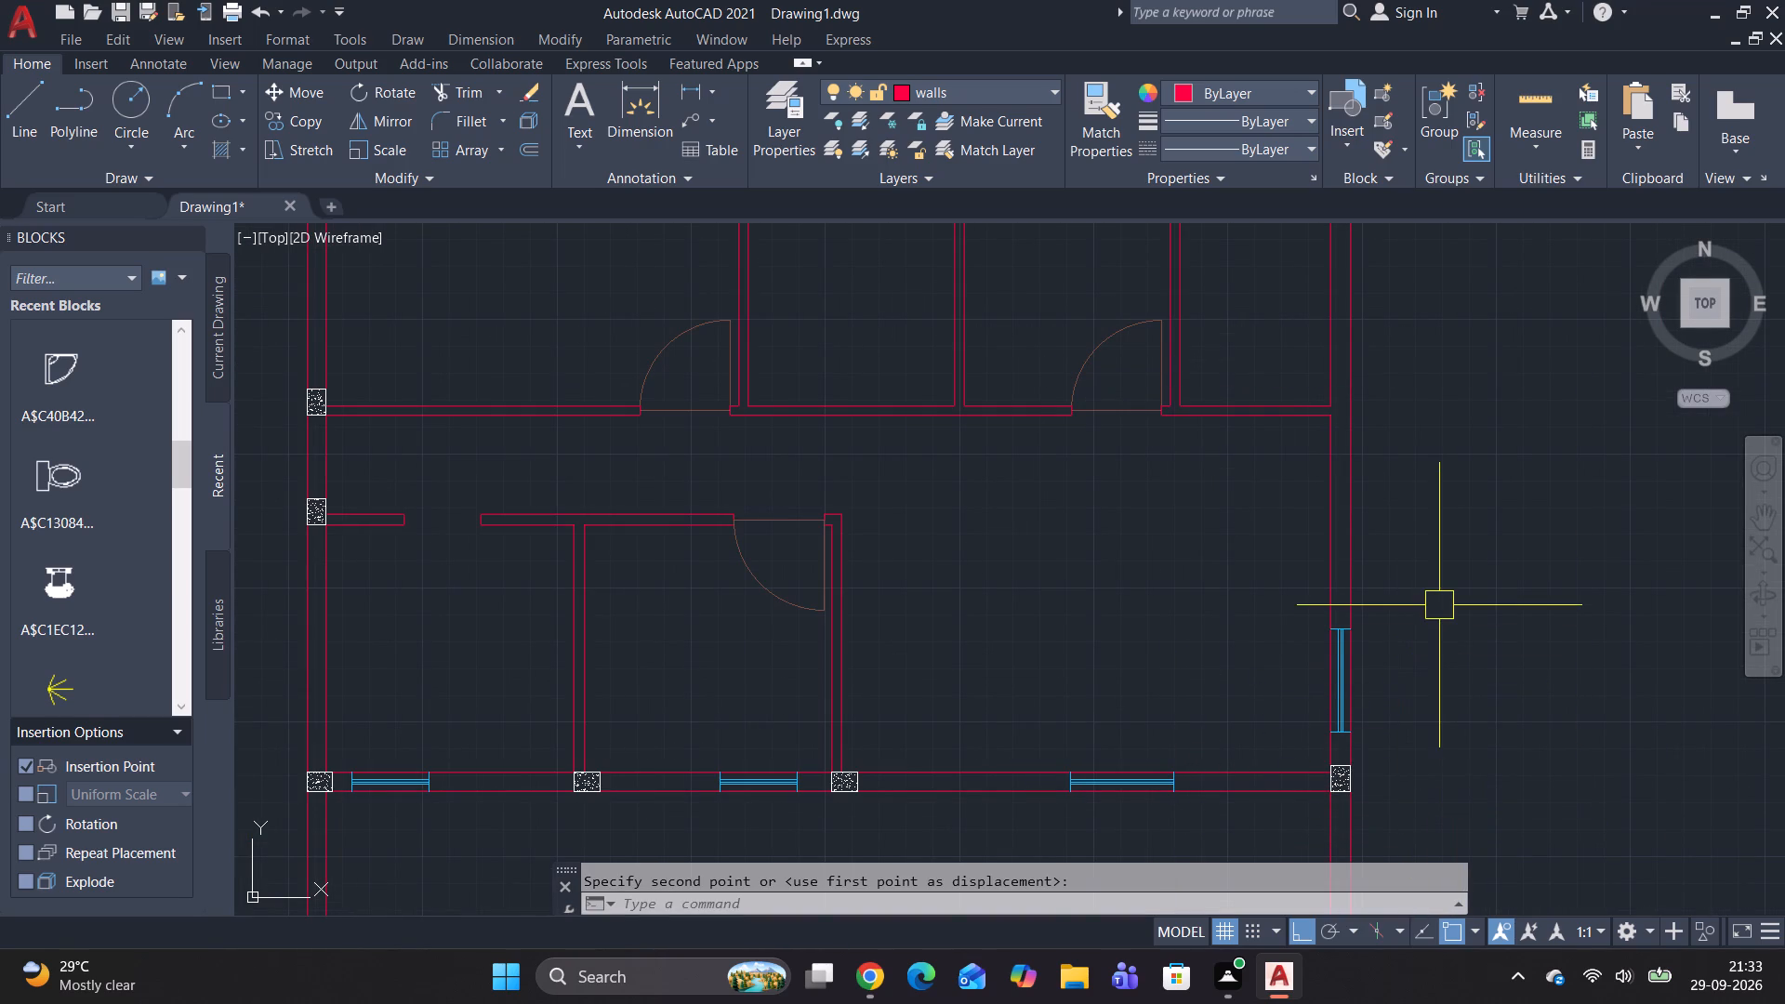
scroll(1439, 605, down, 2)
key(Escape)
key(Escape)
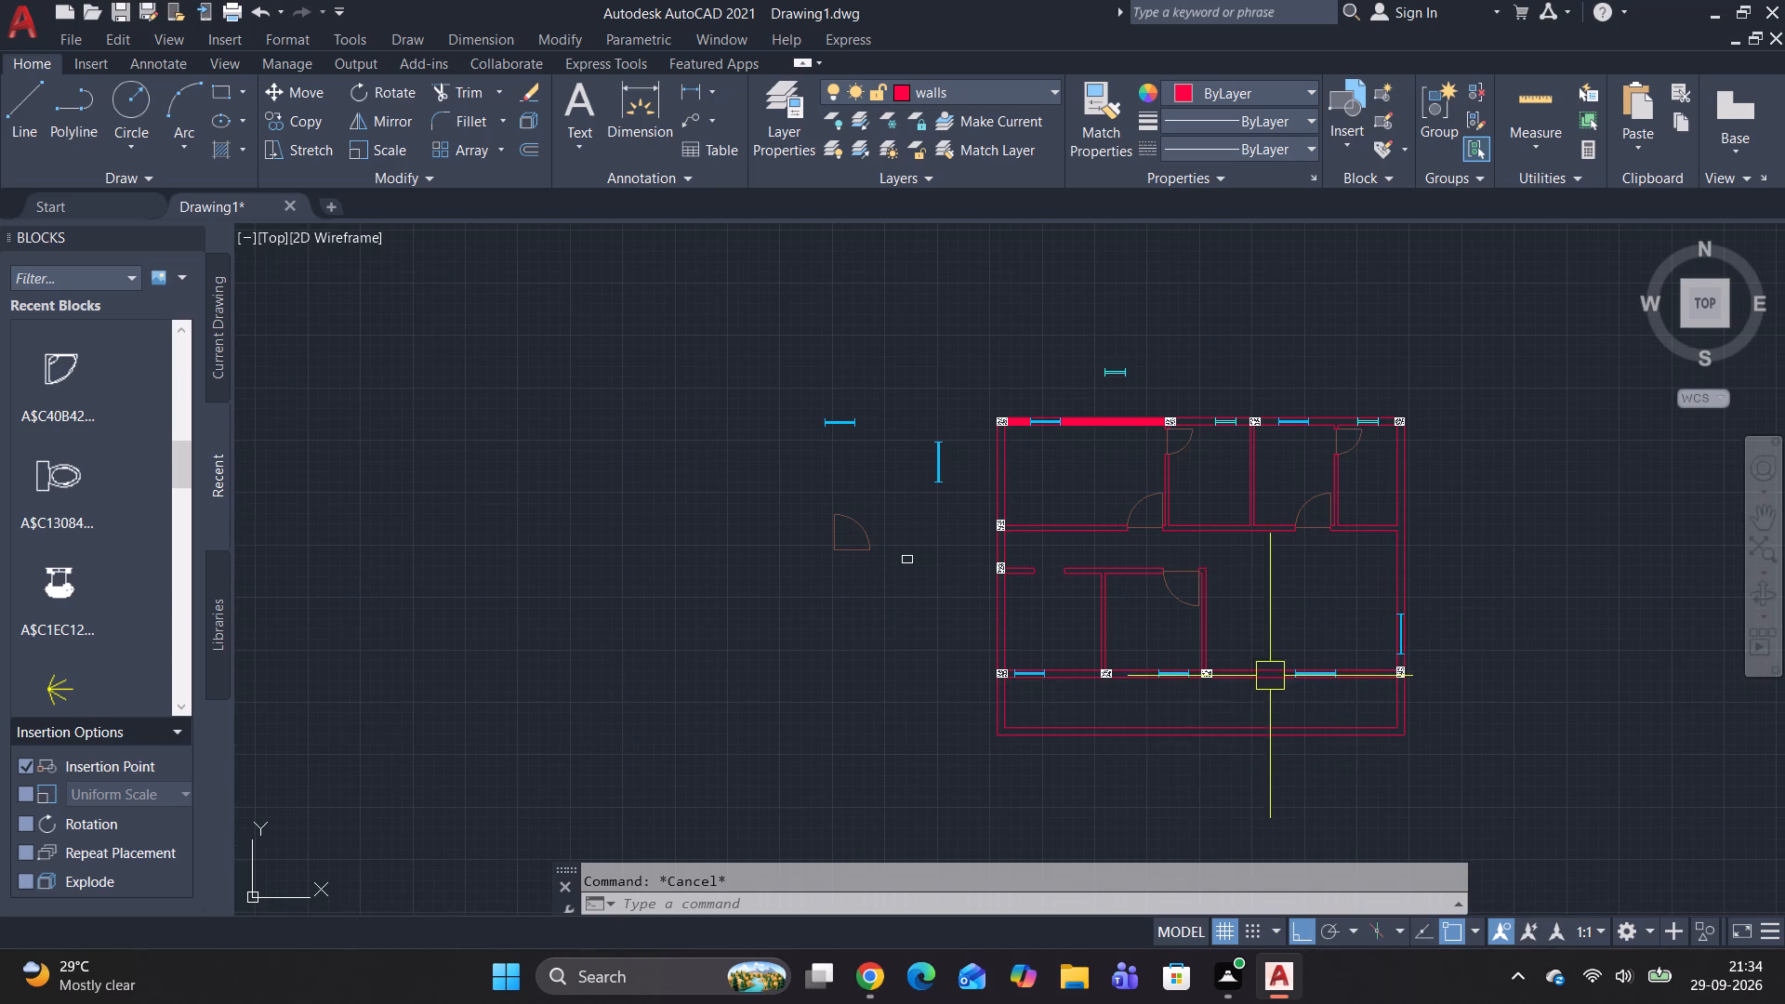
Shift the 4 ft window in the lower wall horizontally closer to the third column.
scroll(1309, 660, up, 2)
click(1330, 702)
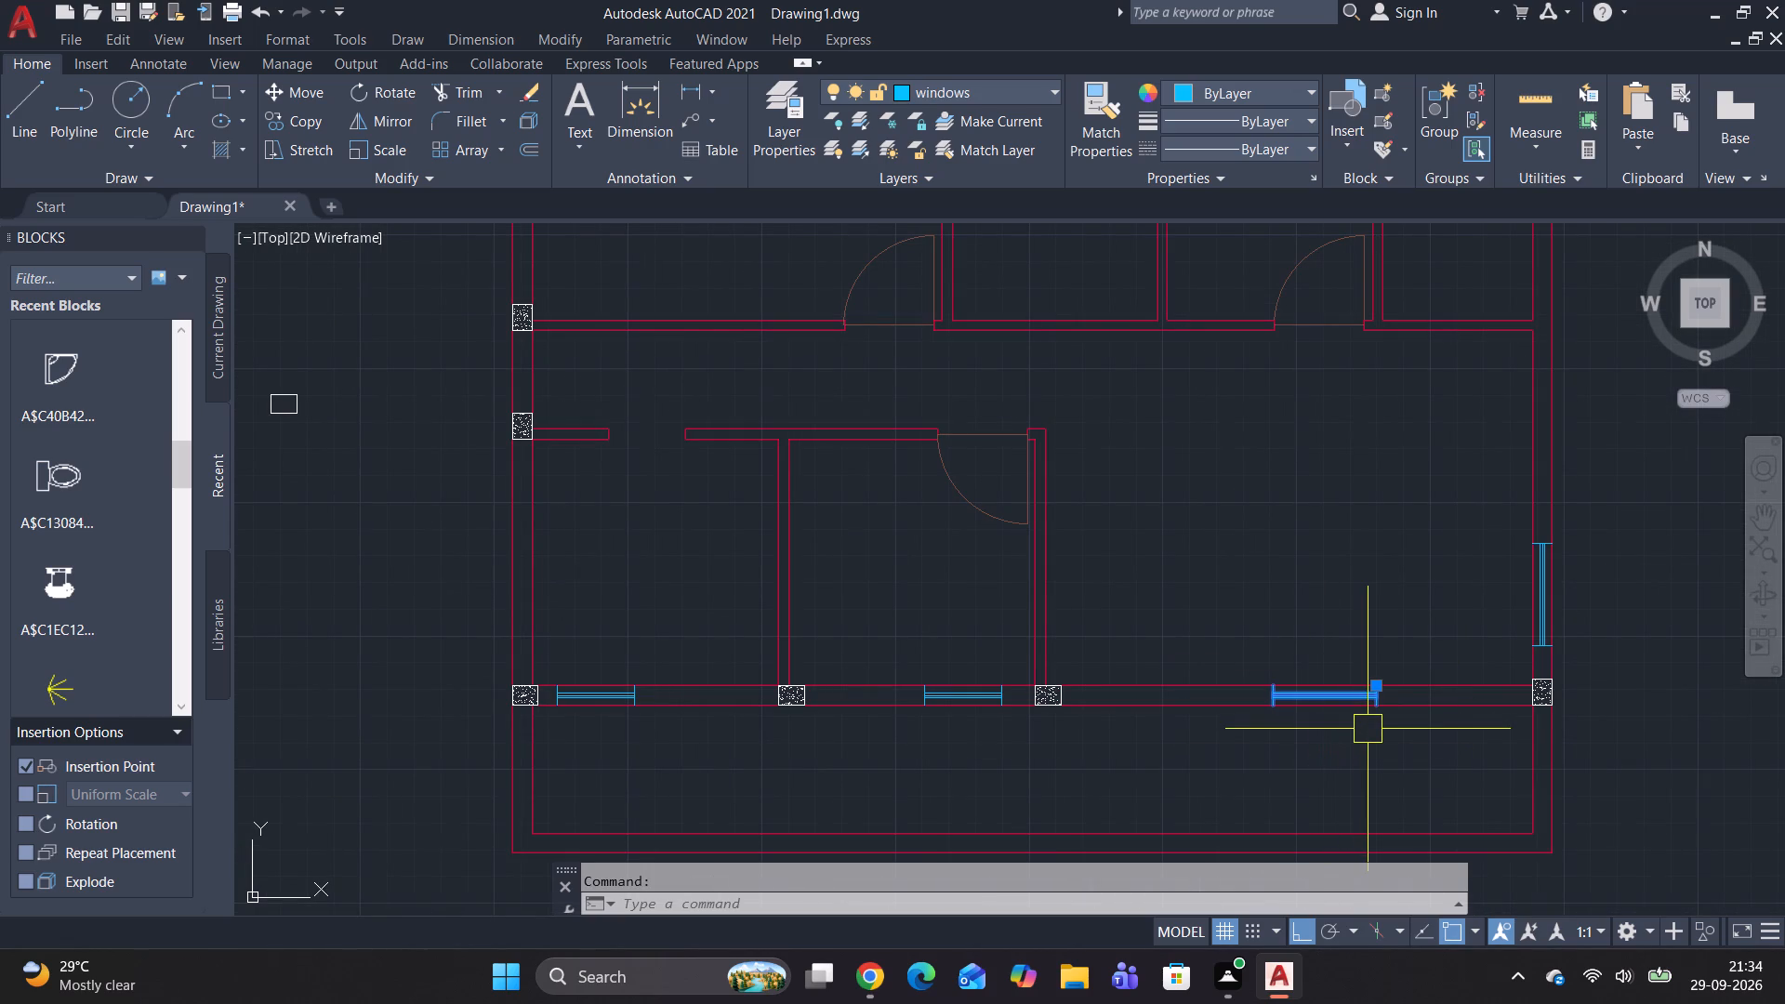
text(m)
key(space)
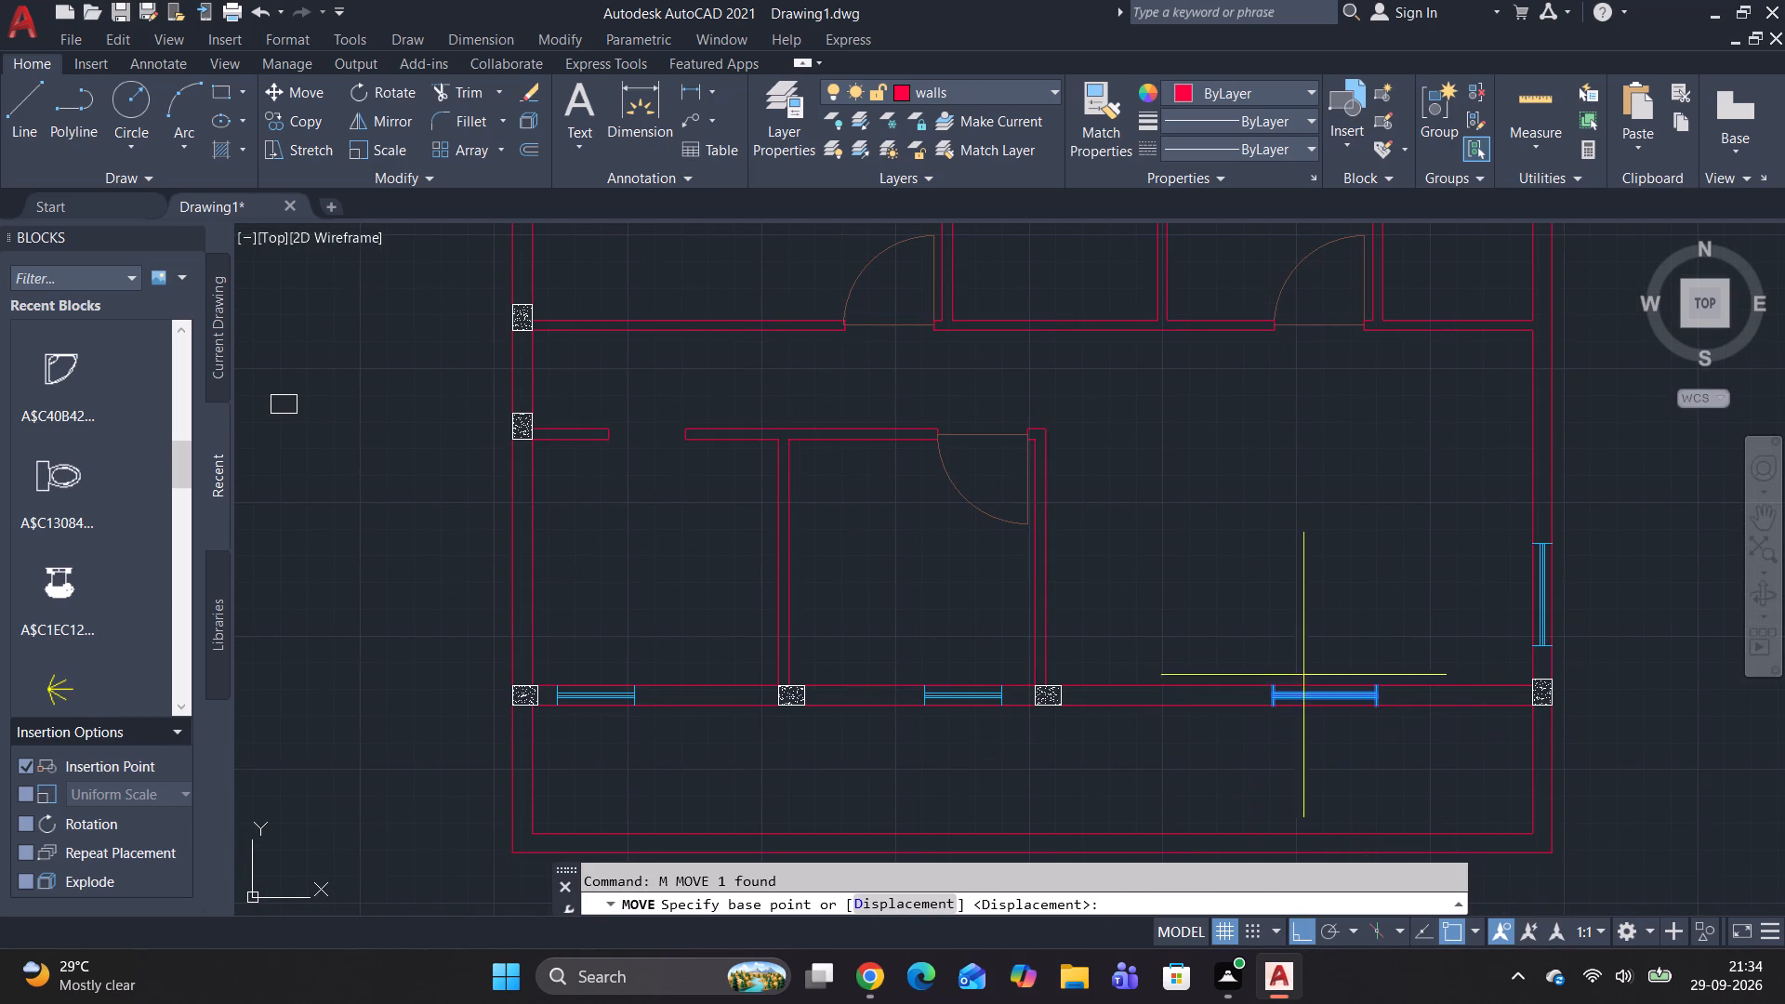
scroll(1270, 696, up, 3)
click(1290, 741)
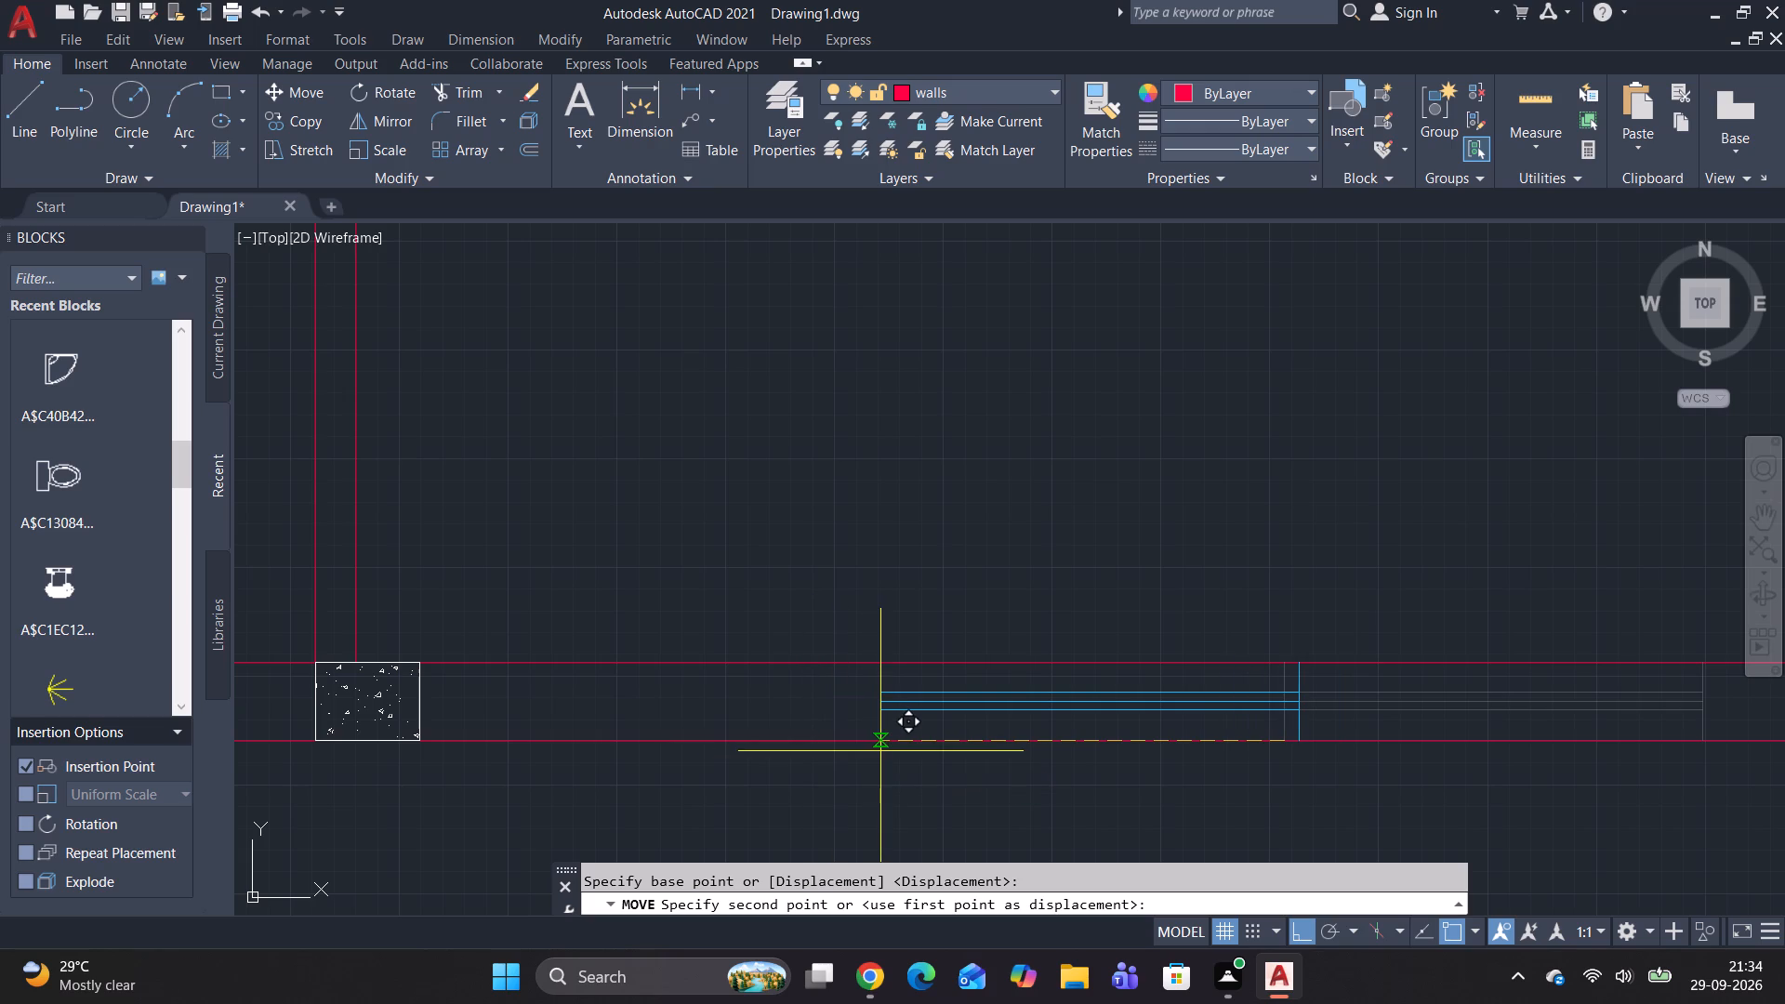
click(847, 748)
key(Escape)
key(Escape)
scroll(1236, 696, down, 3)
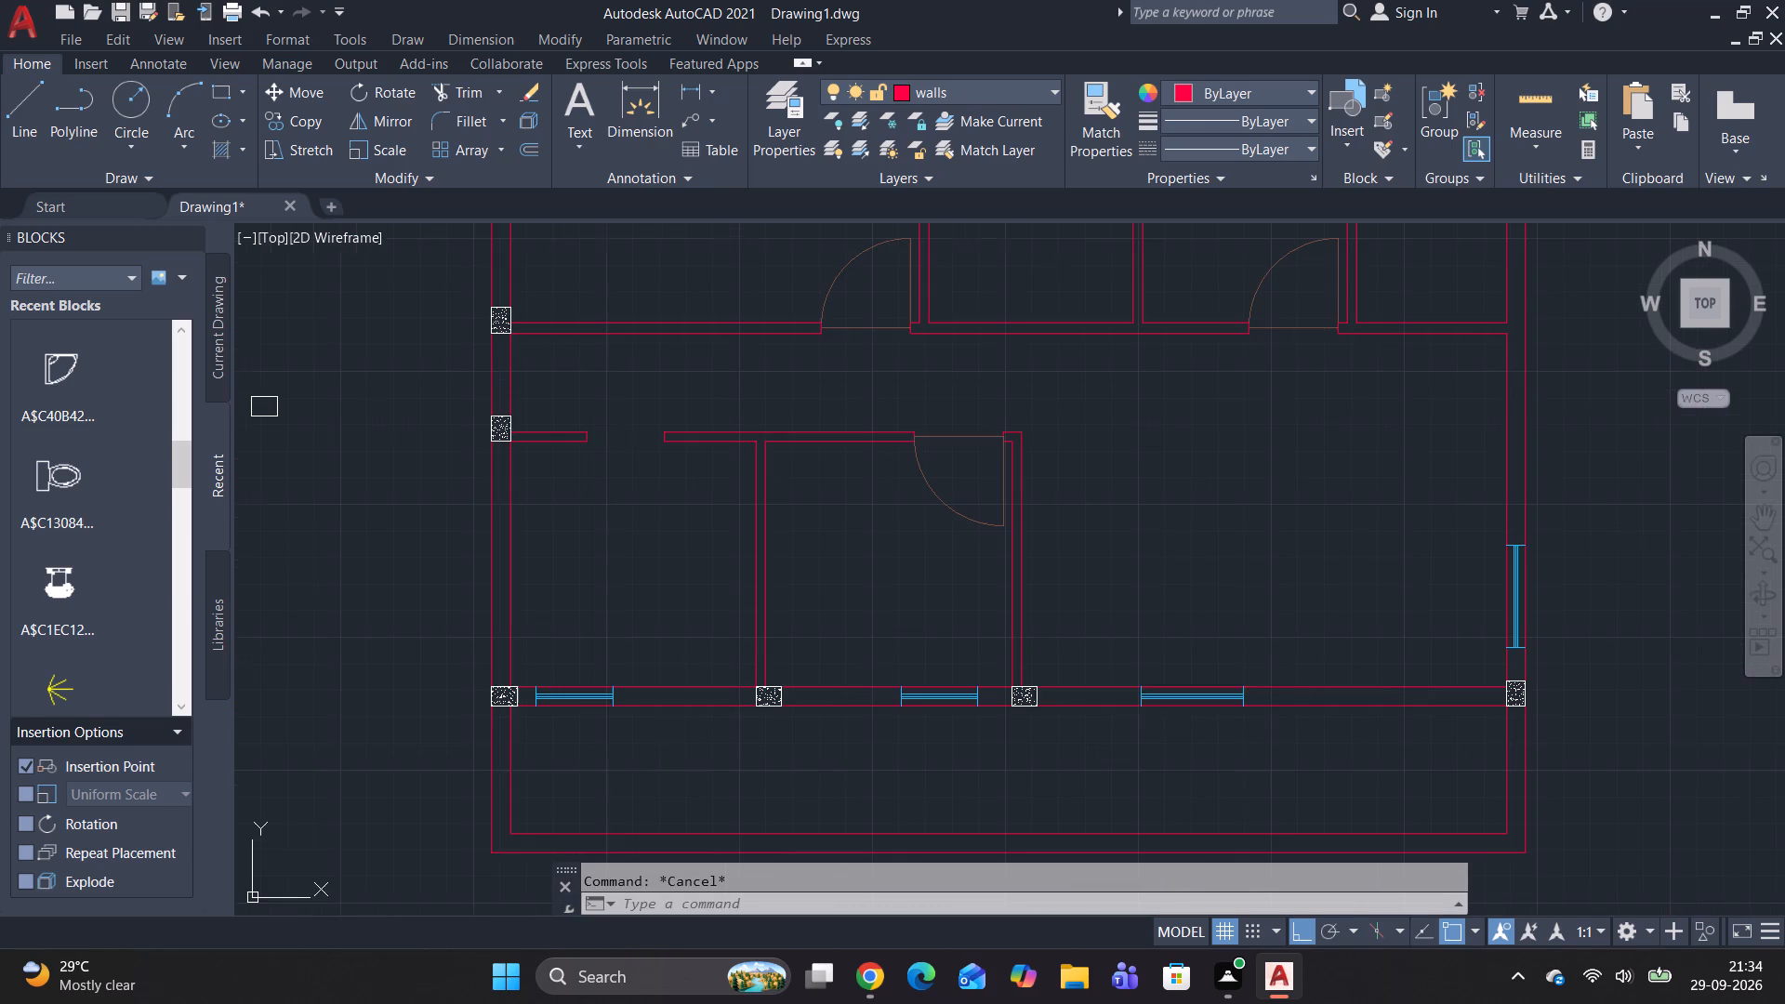
key(Escape)
Copy the lower middle column of the left outer wall to the right outer wall, where the horizontal inner wall meets it.
scroll(1142, 618, down, 1)
middle_click(1142, 618)
middle_click(1142, 618)
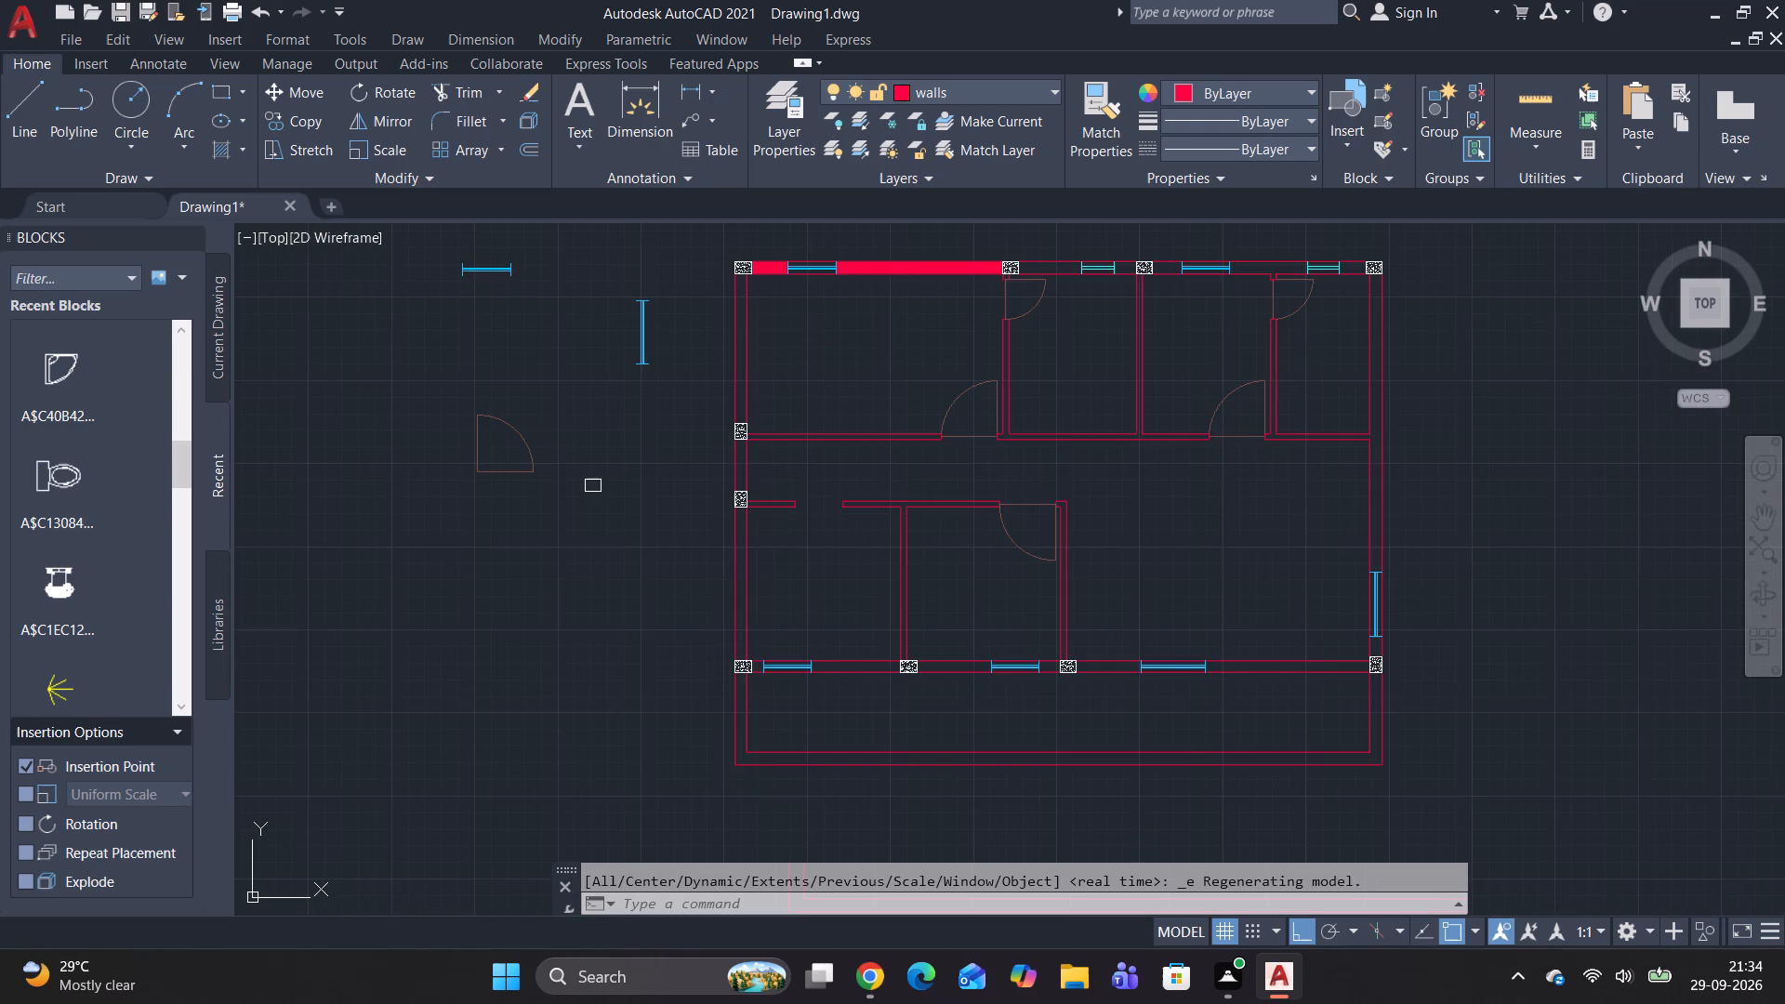
middle_click(1142, 618)
scroll(818, 625, up, 1)
scroll(861, 619, down, 2)
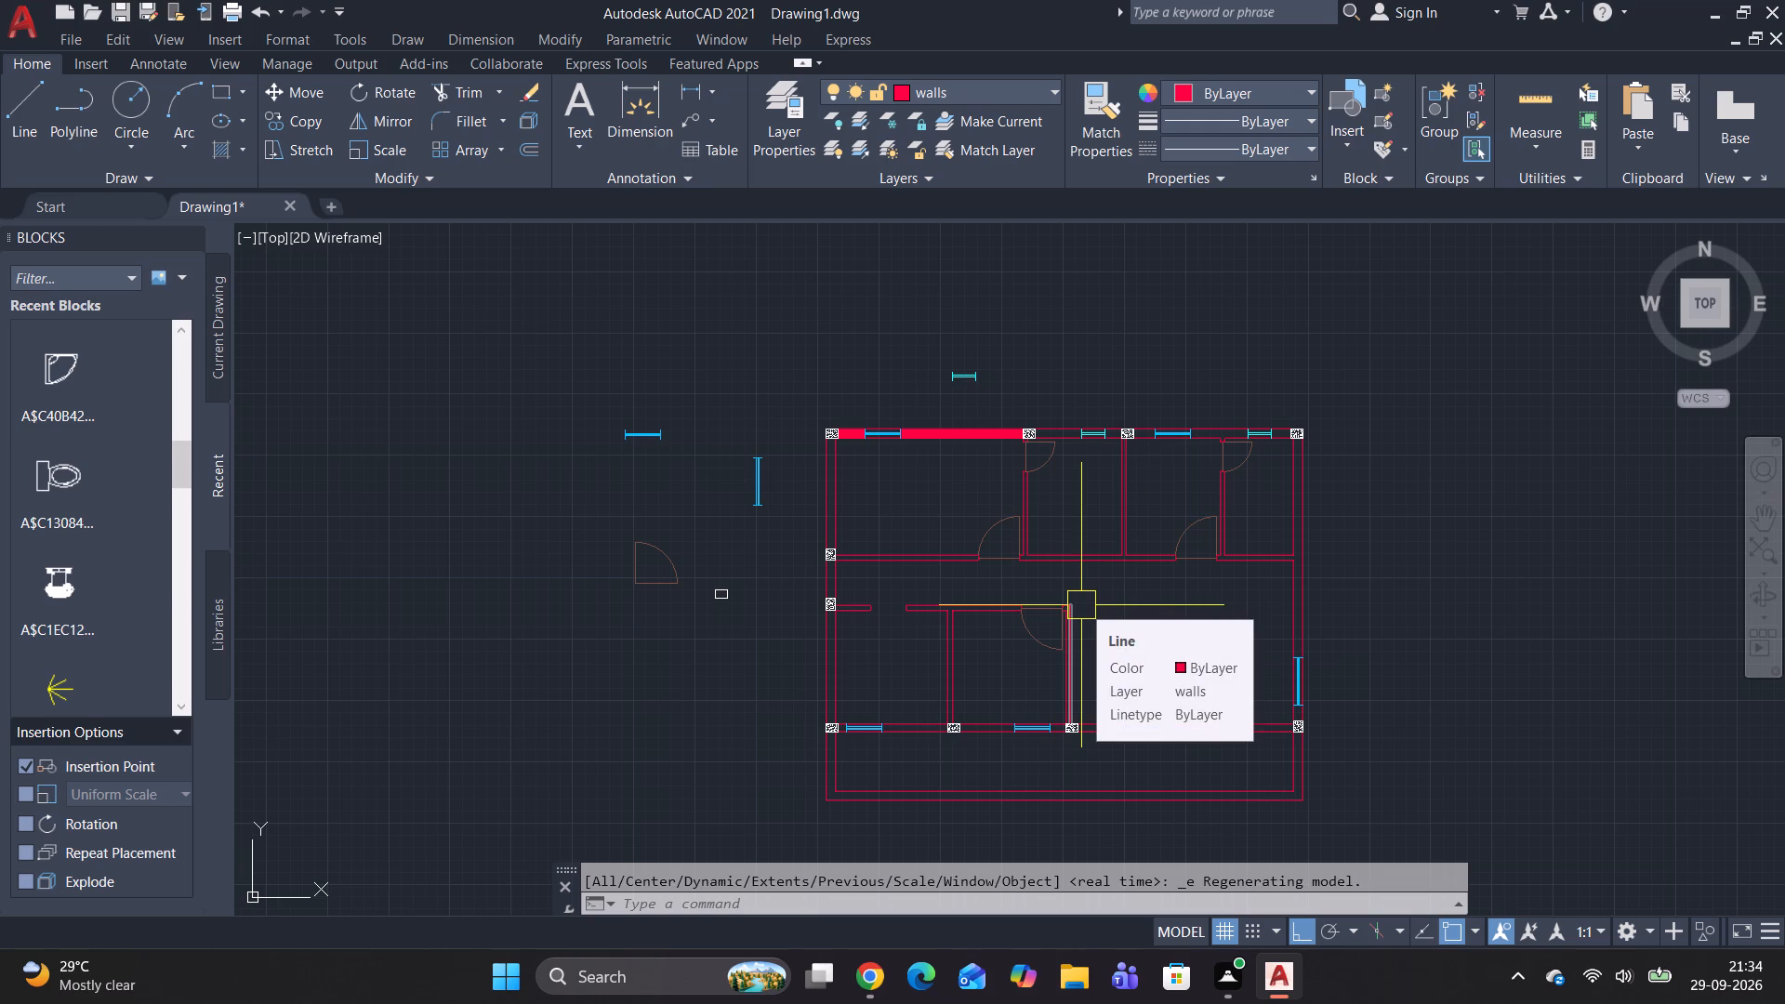
scroll(834, 609, up, 3)
click(819, 600)
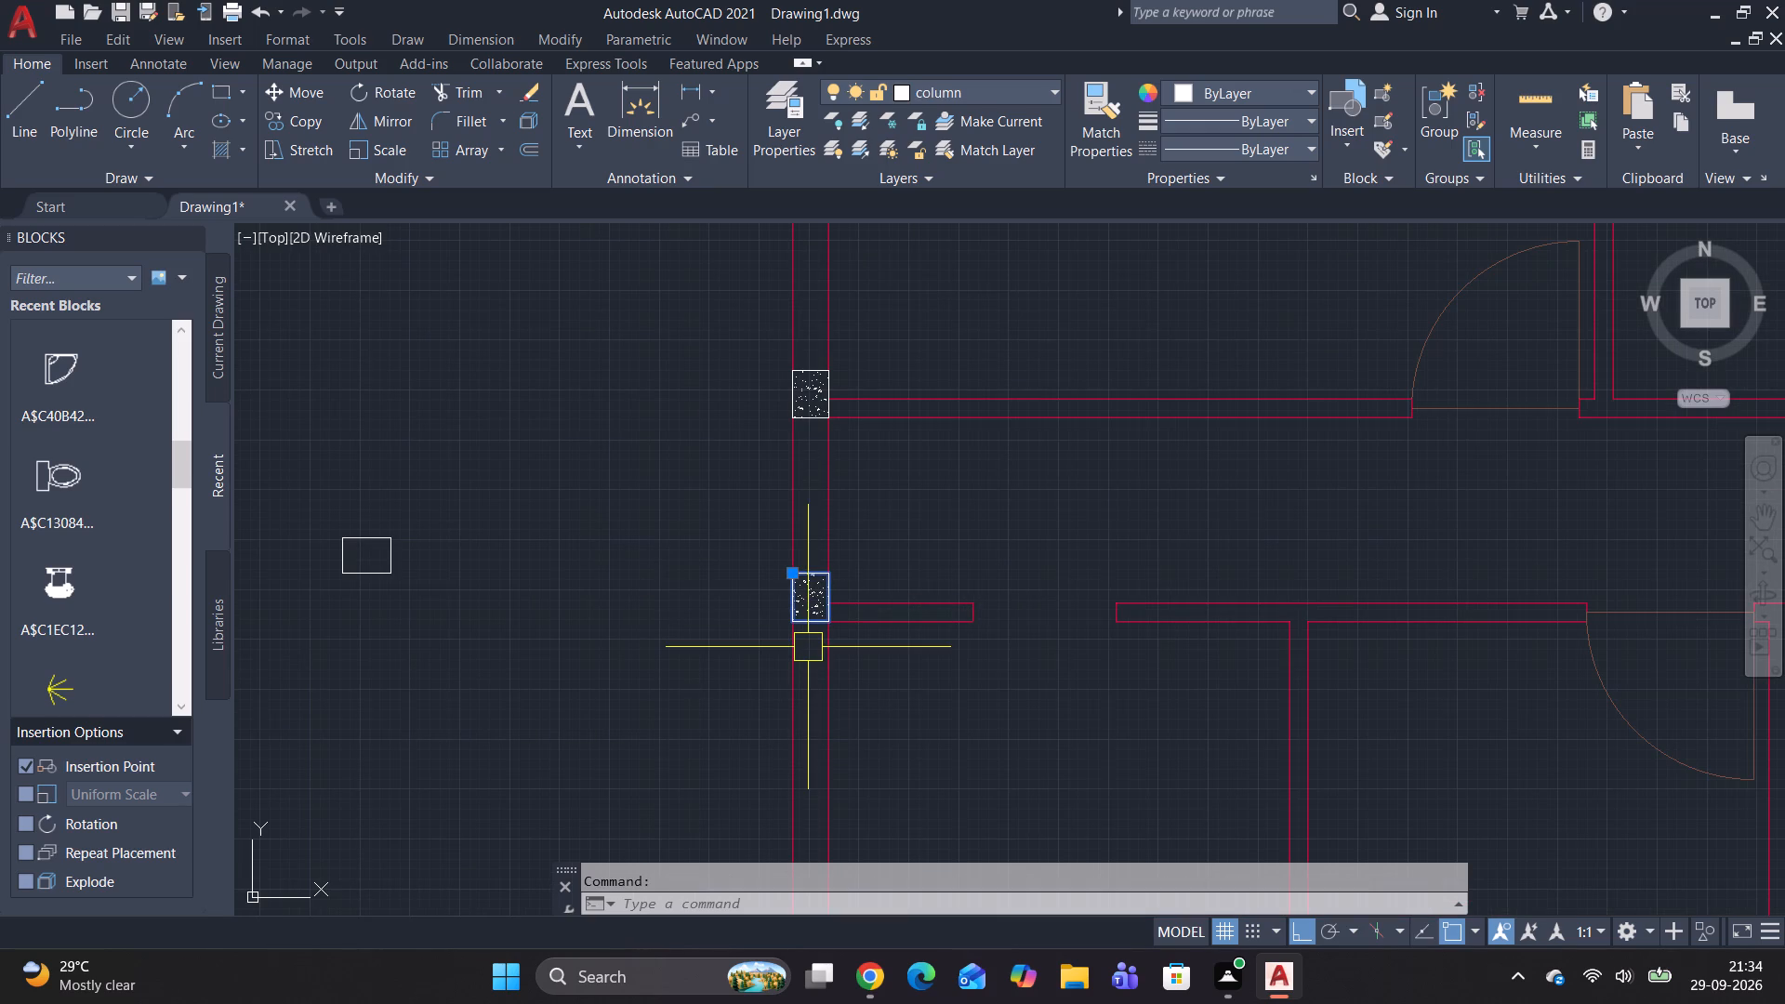
text(co9)
key(space)
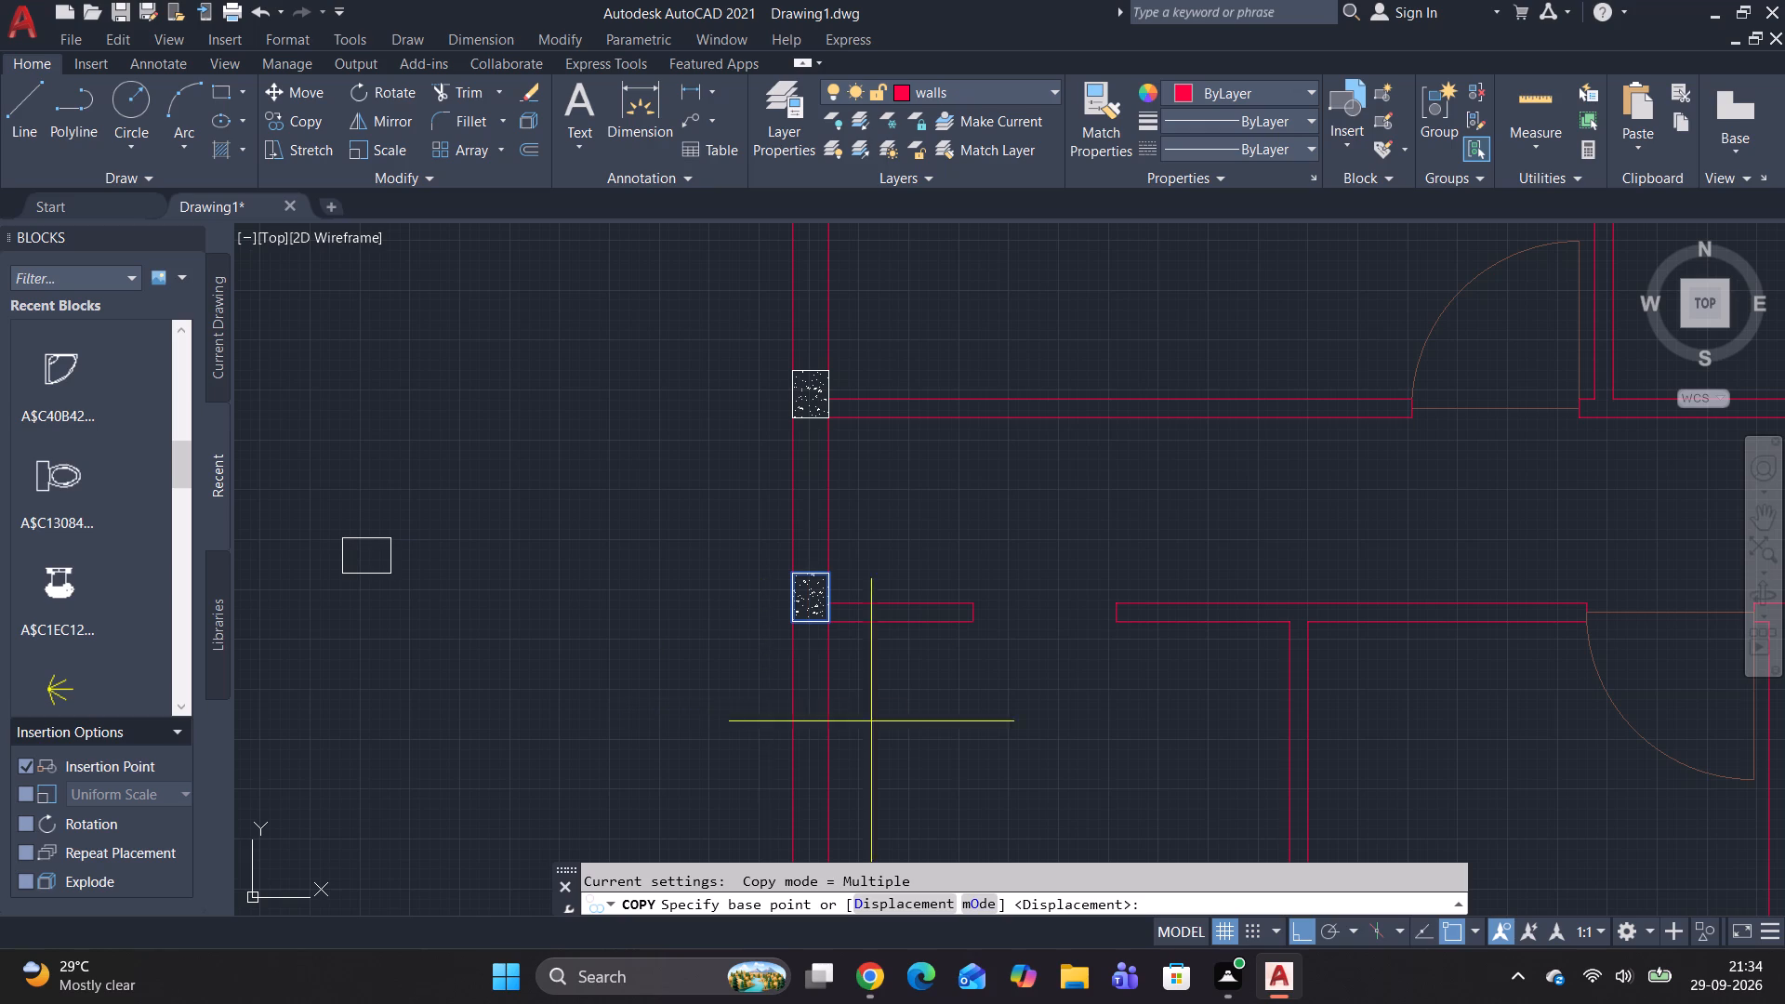
scroll(1072, 607, down, 3)
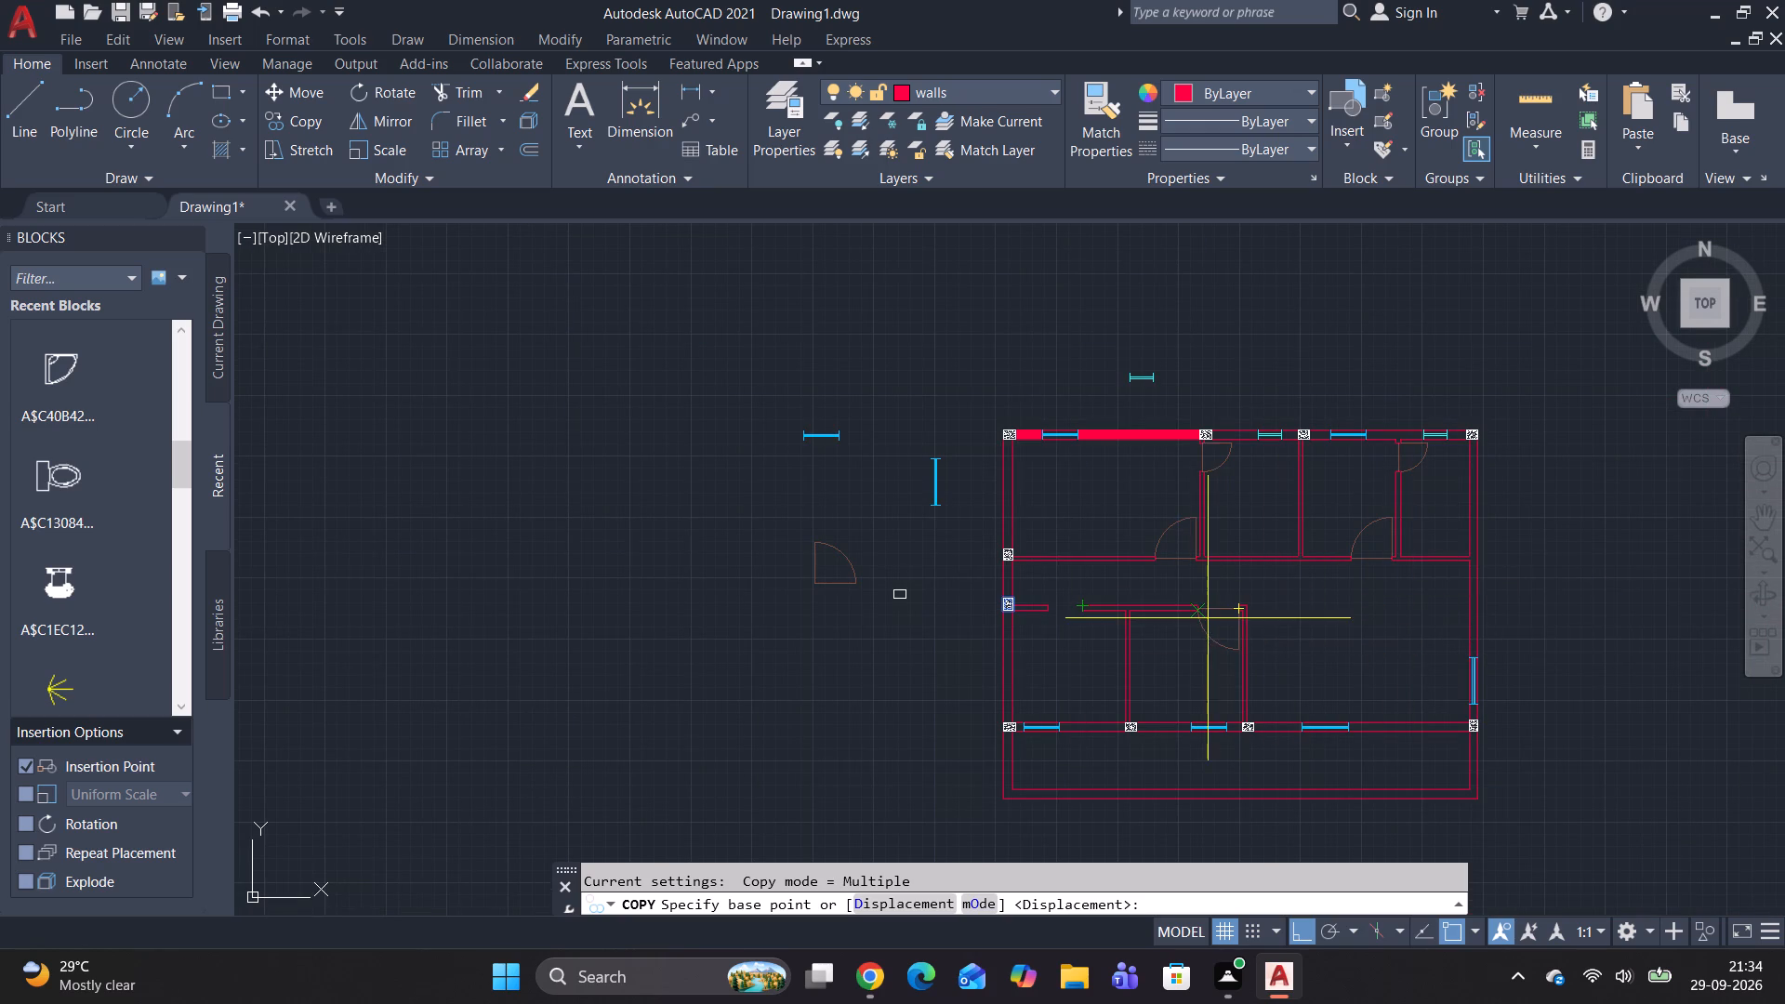
scroll(1002, 571, up, 2)
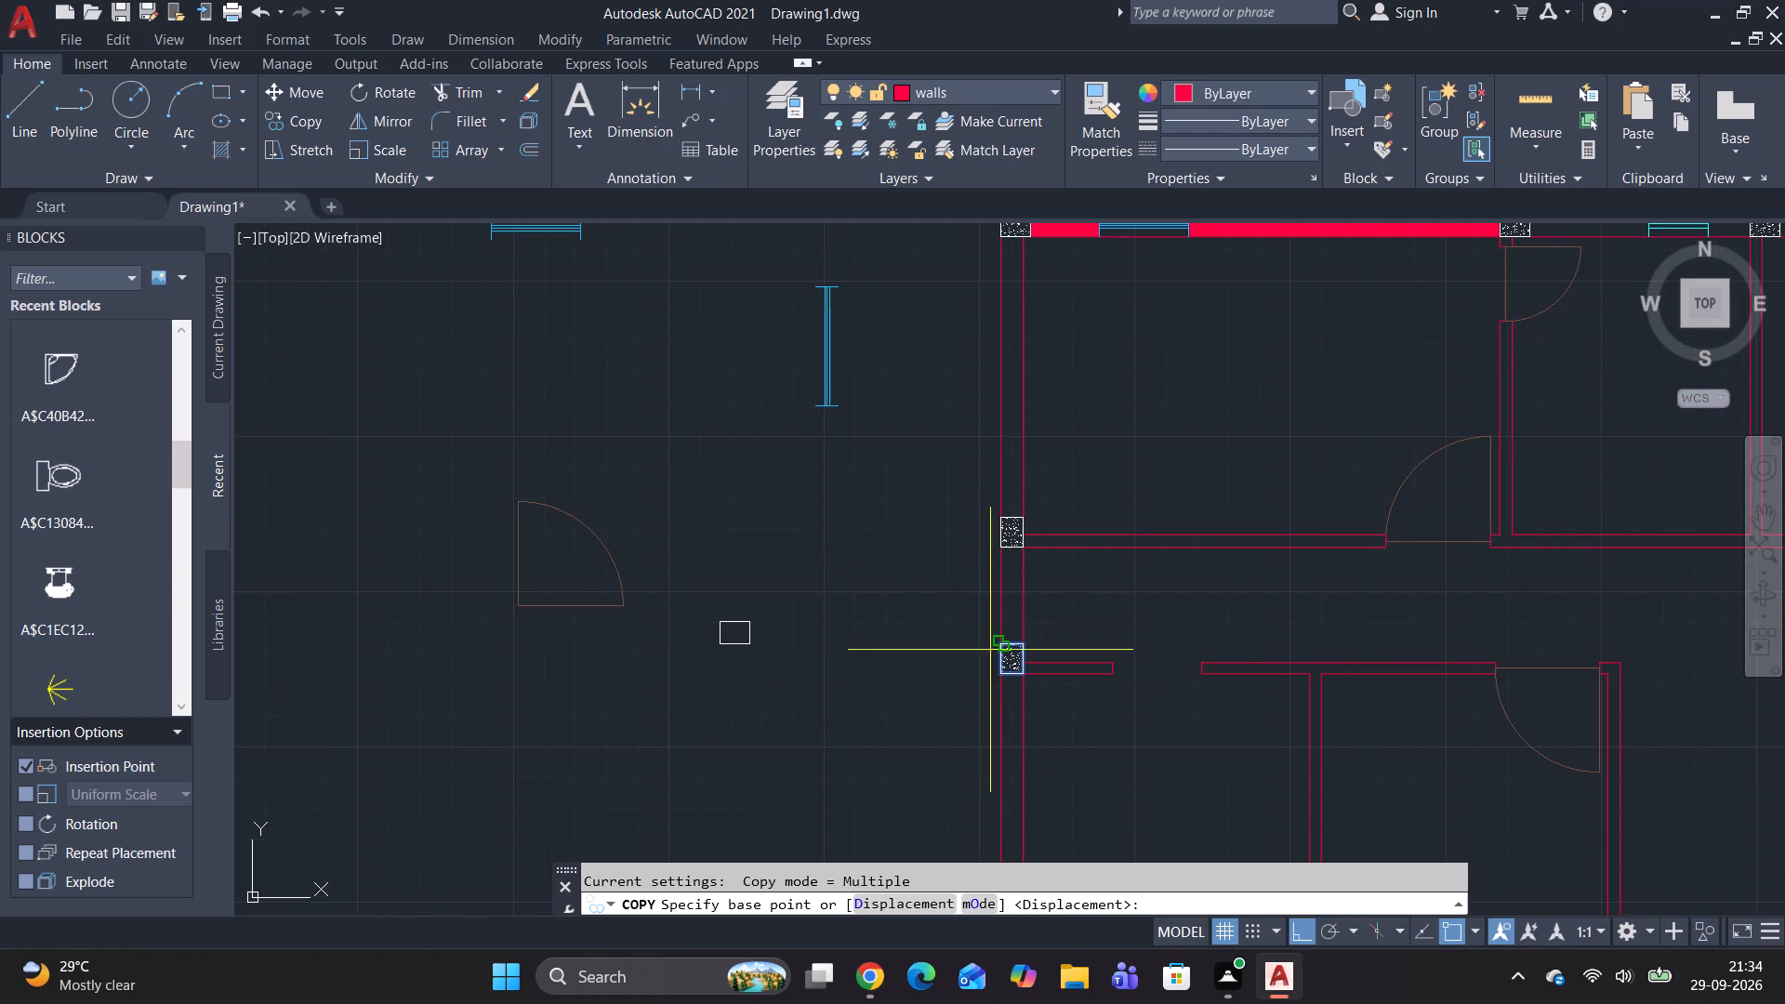
click(994, 641)
scroll(1641, 456, down, 2)
middle_drag(1637, 470, 847, 572)
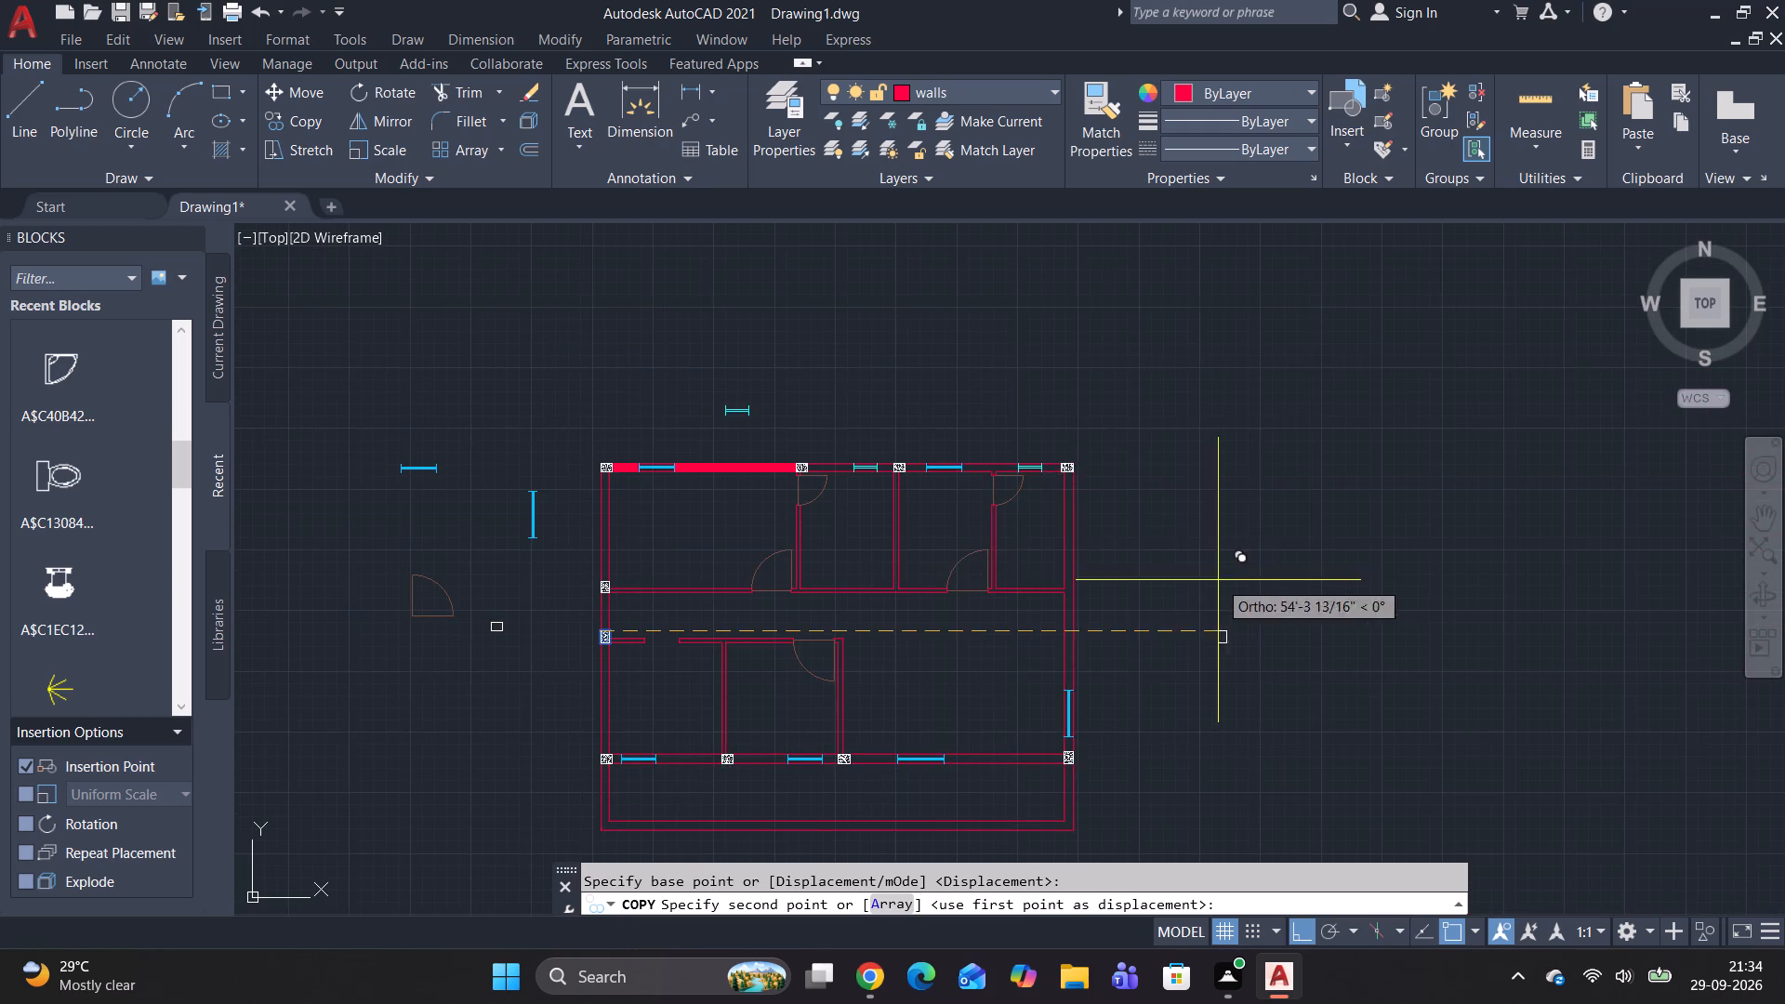
scroll(1088, 578, up, 3)
scroll(982, 610, up, 1)
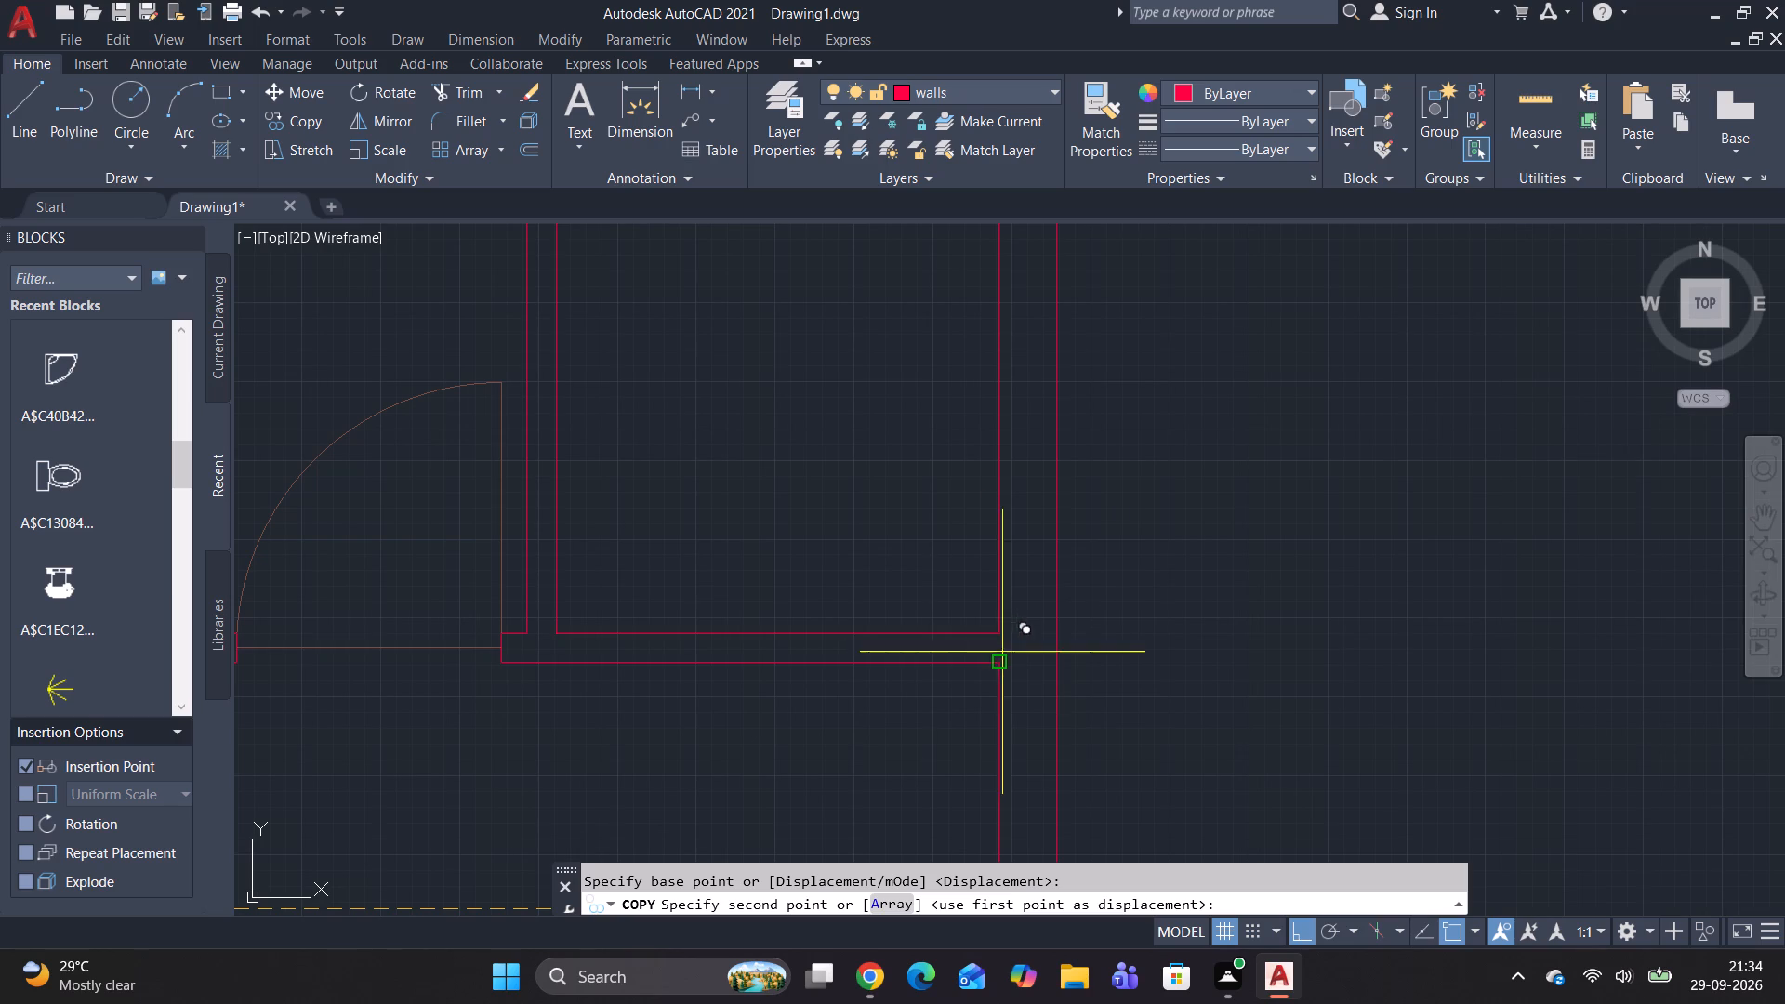
click(1002, 660)
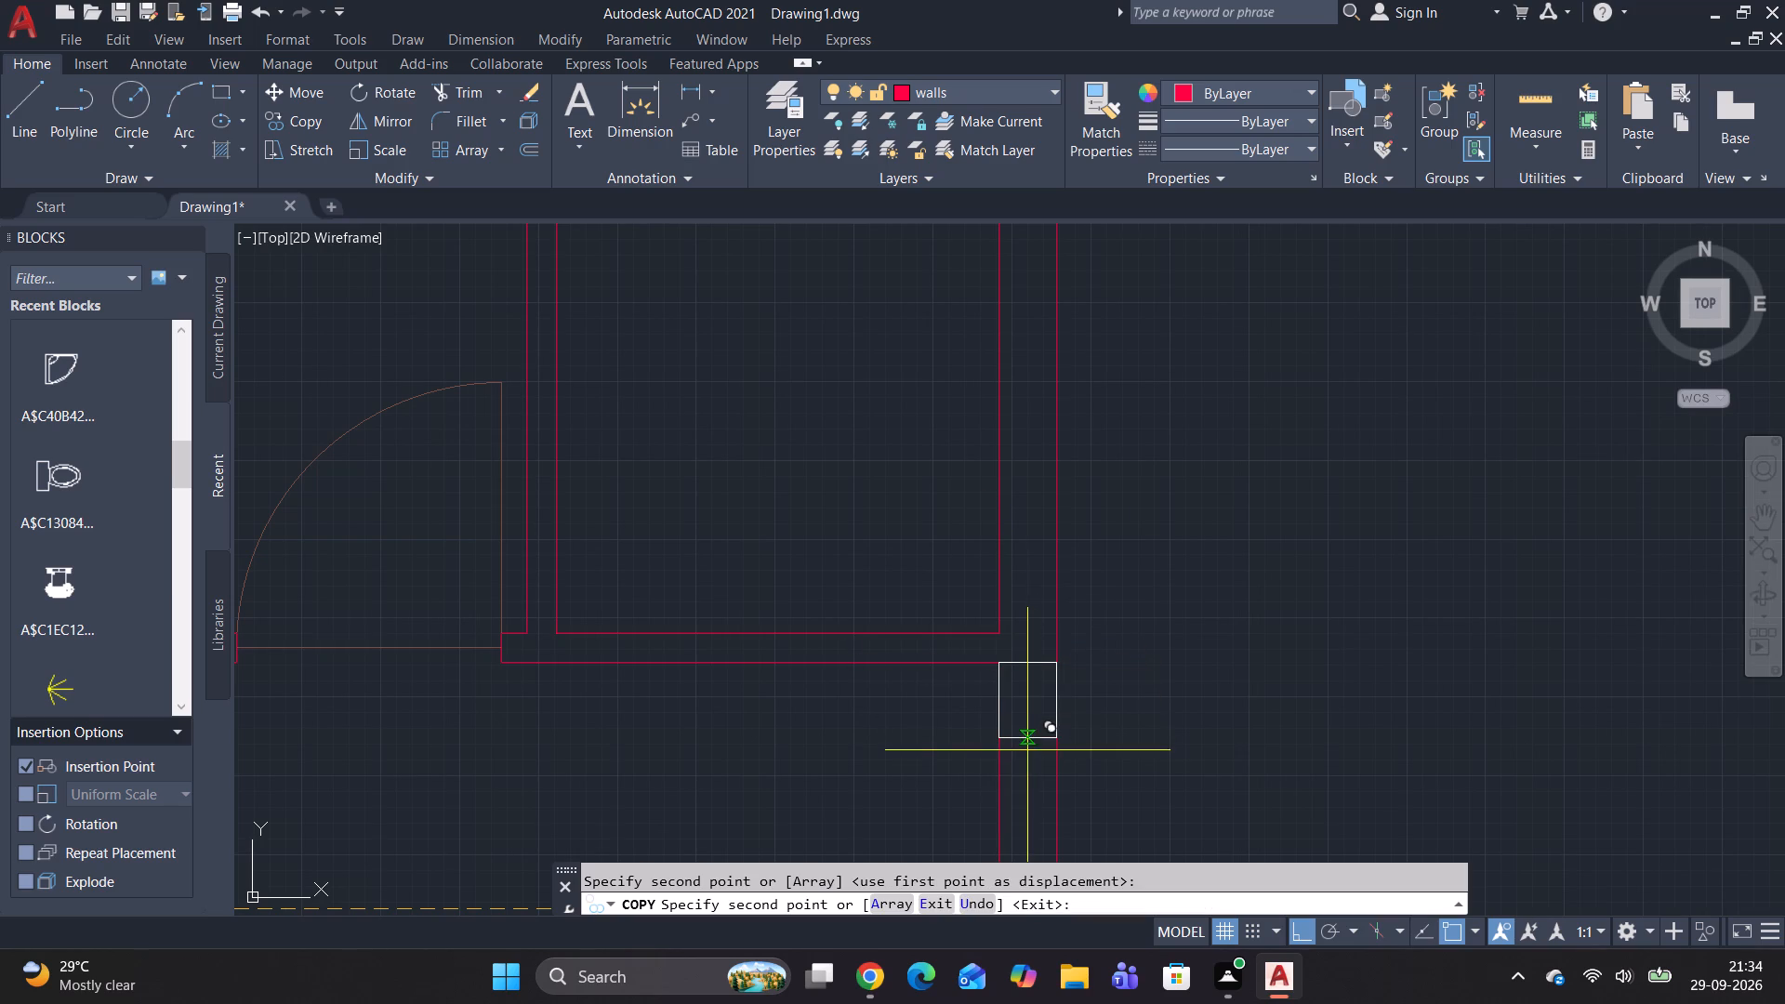
key(Escape)
key(Escape)
key(Escape)
Move the new column up so its lower-left corner meets the lower edge of the horizontal inner wall.
click(1038, 735)
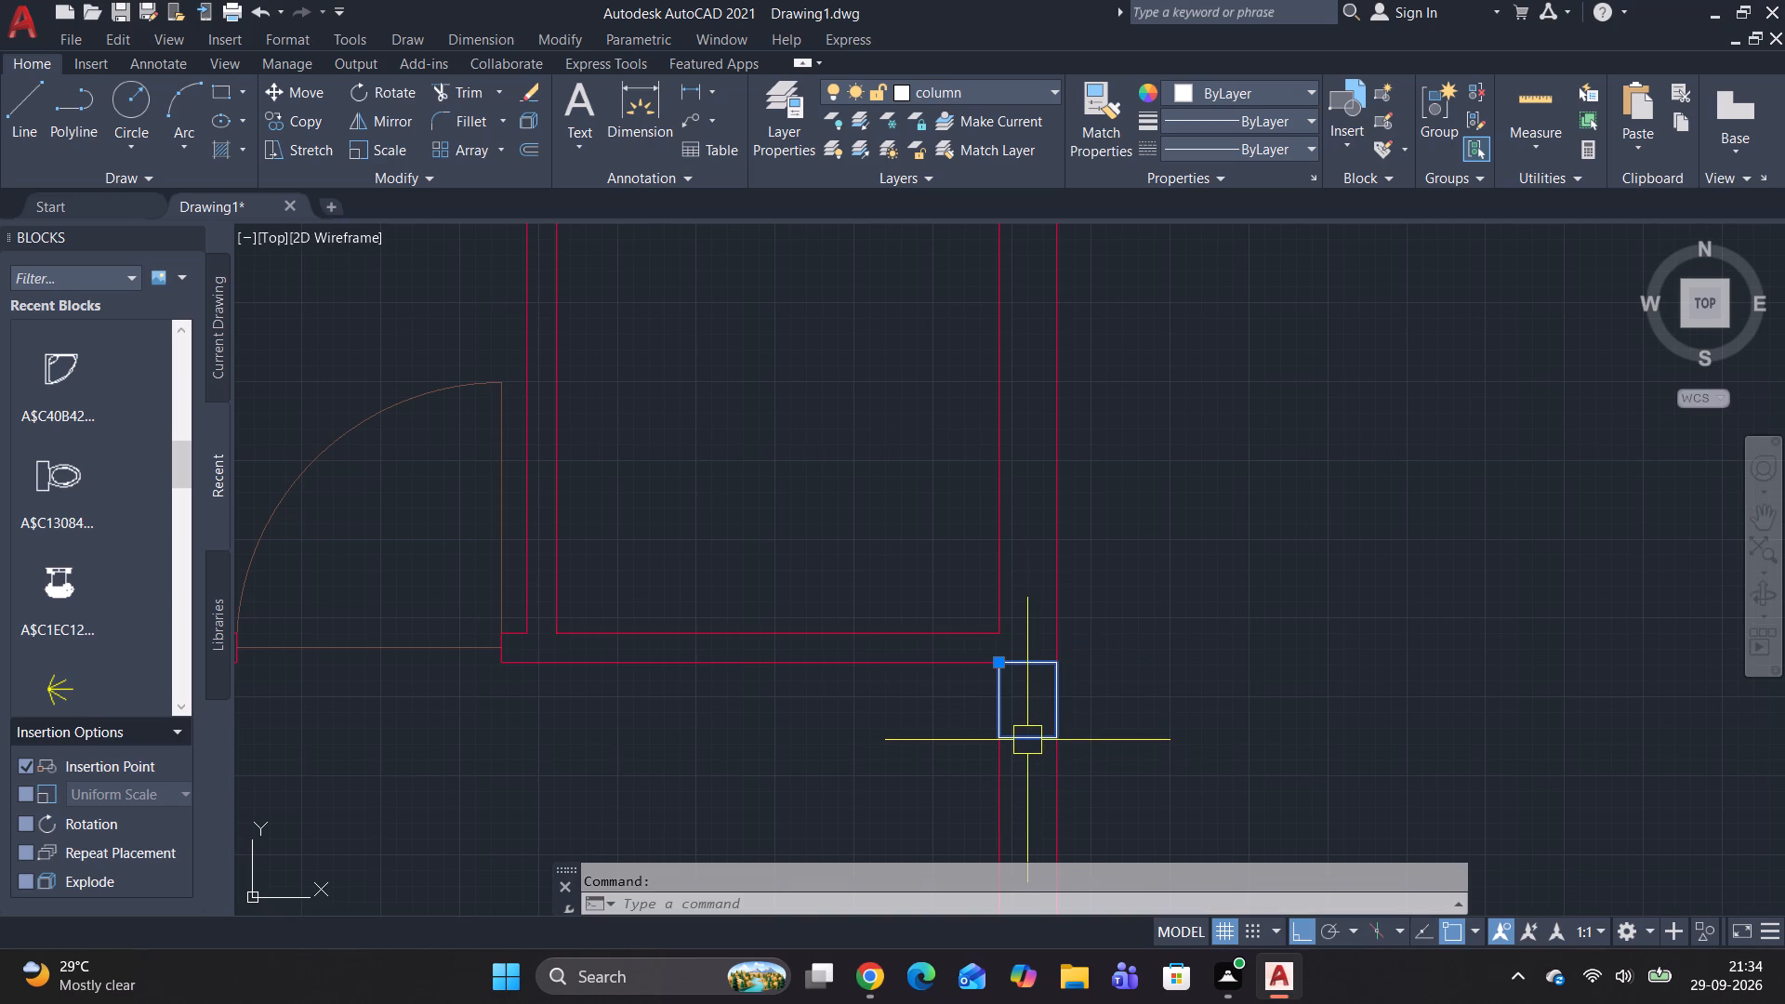
text(m)
key(space)
click(1000, 745)
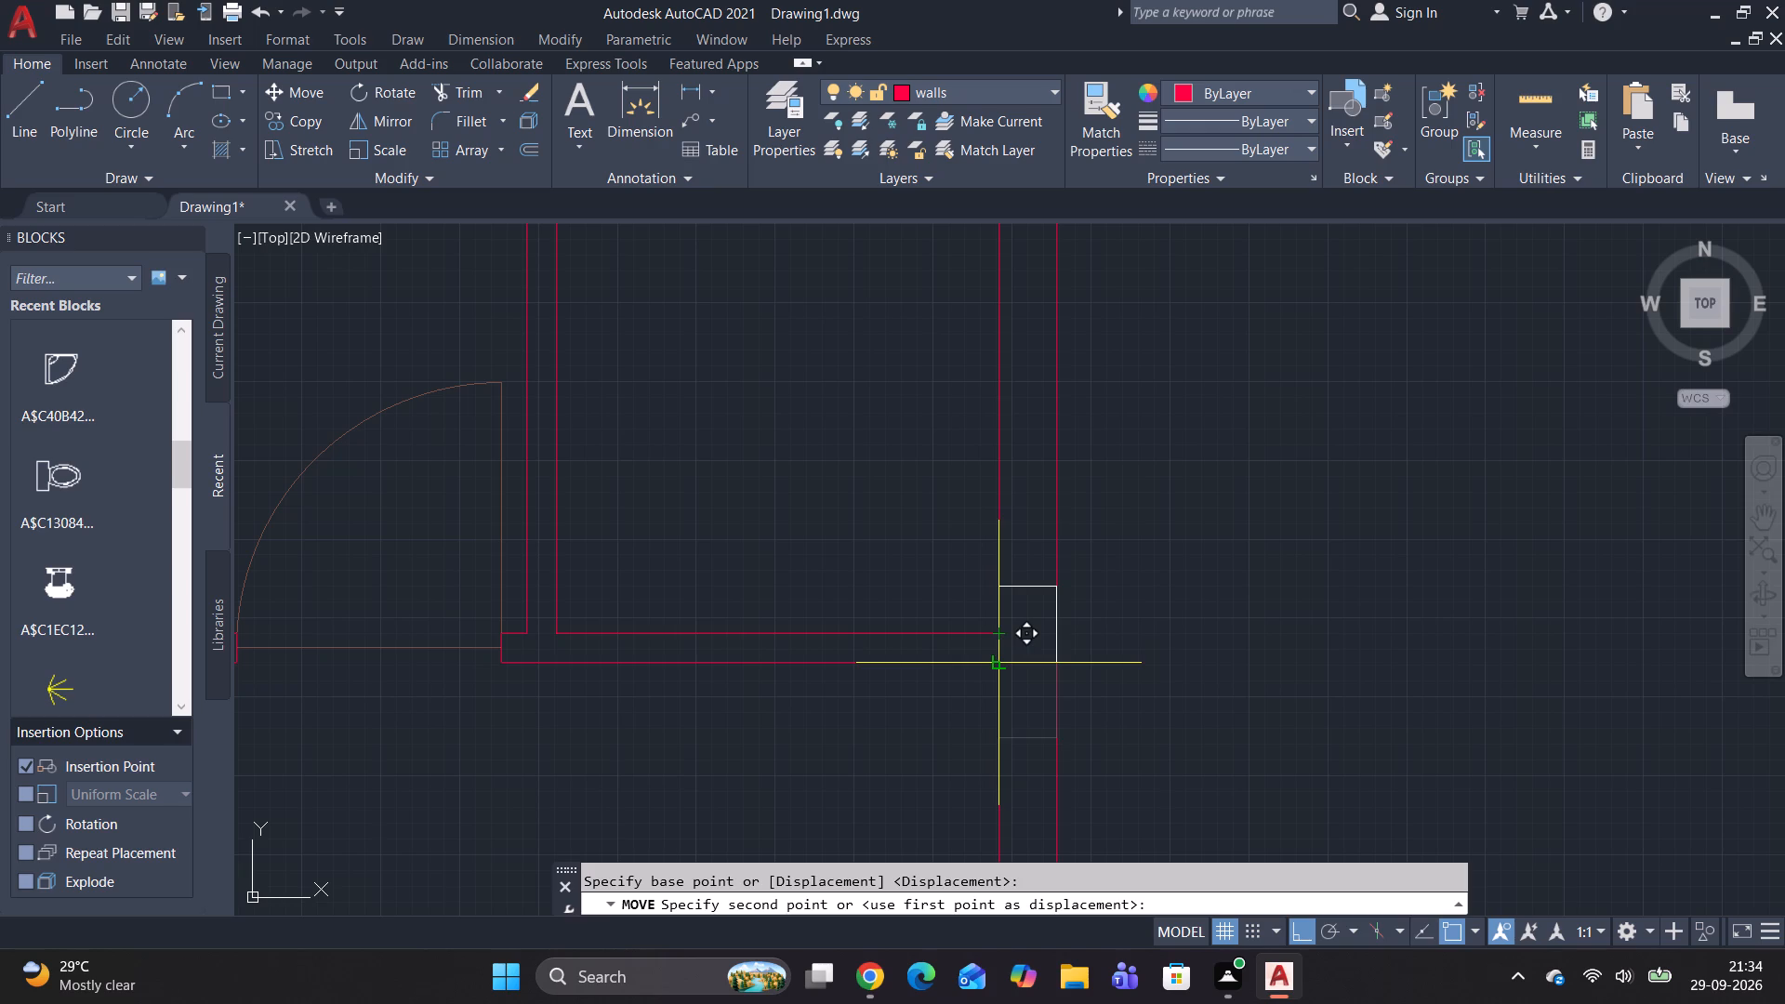
click(1004, 665)
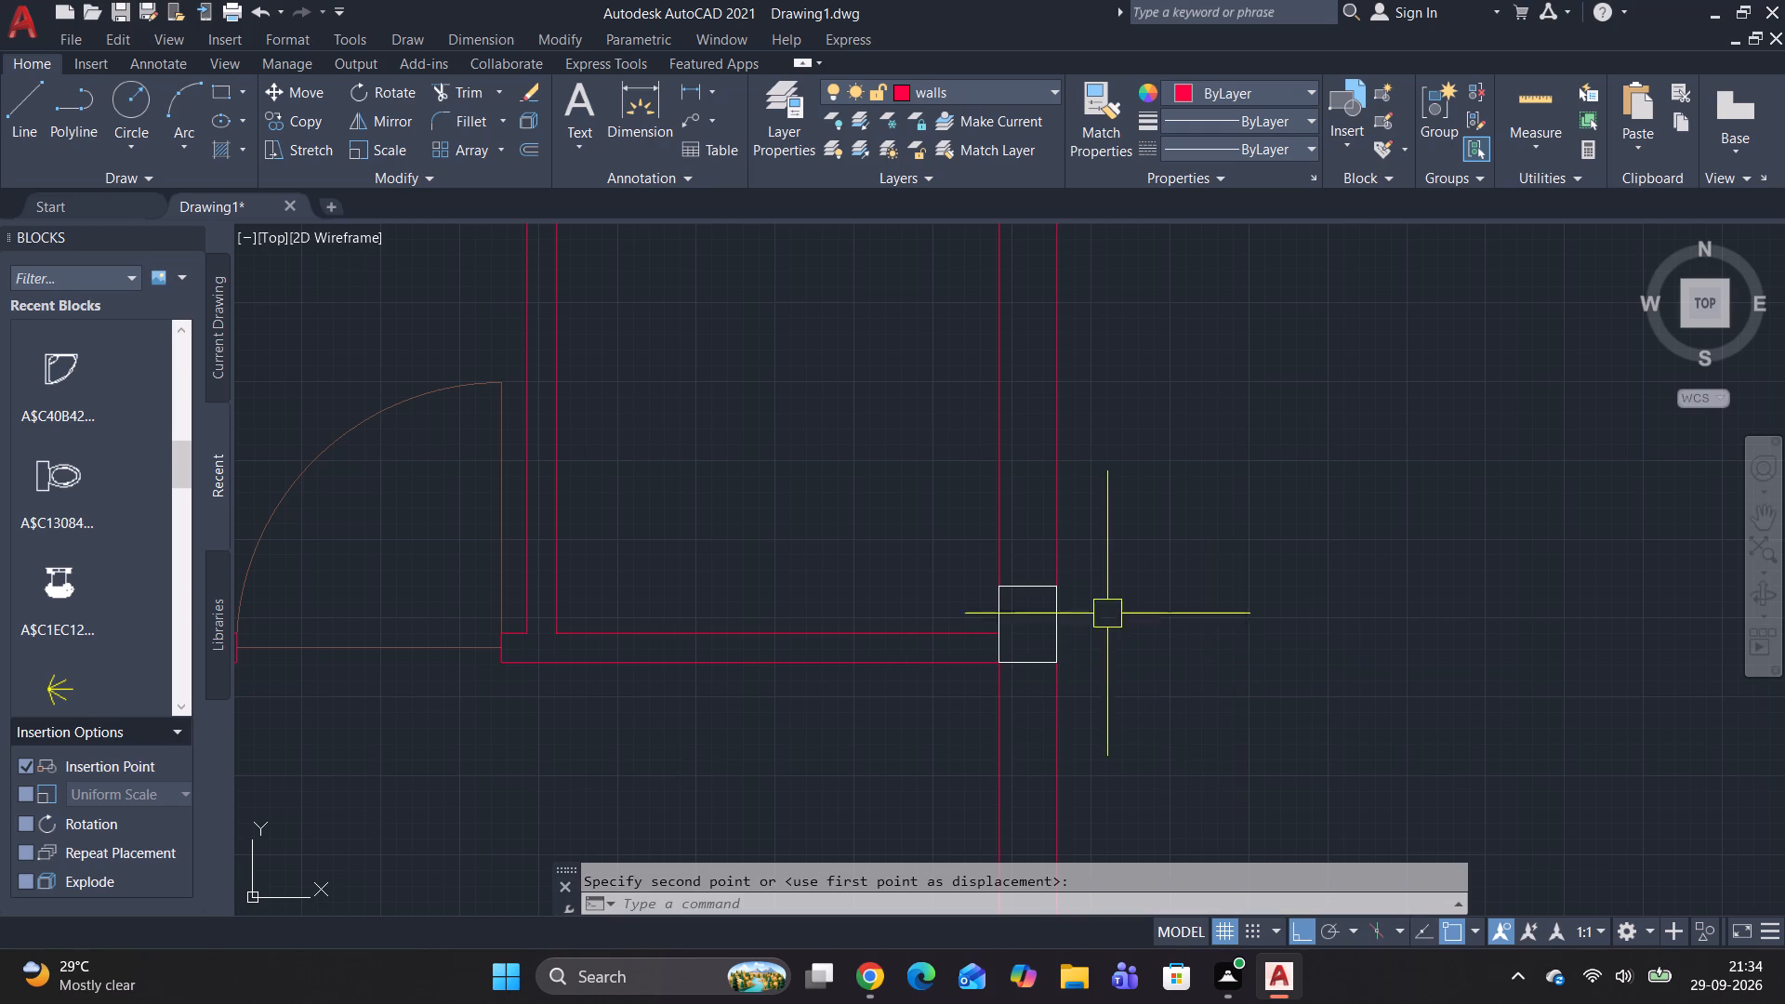
Copy the column at the horizontal inner wall down along the right outer wall, between that column and the vertical window.
scroll(1095, 555, down, 1)
middle_click(1195, 408)
scroll(1197, 401, down, 1)
scroll(1185, 526, down, 2)
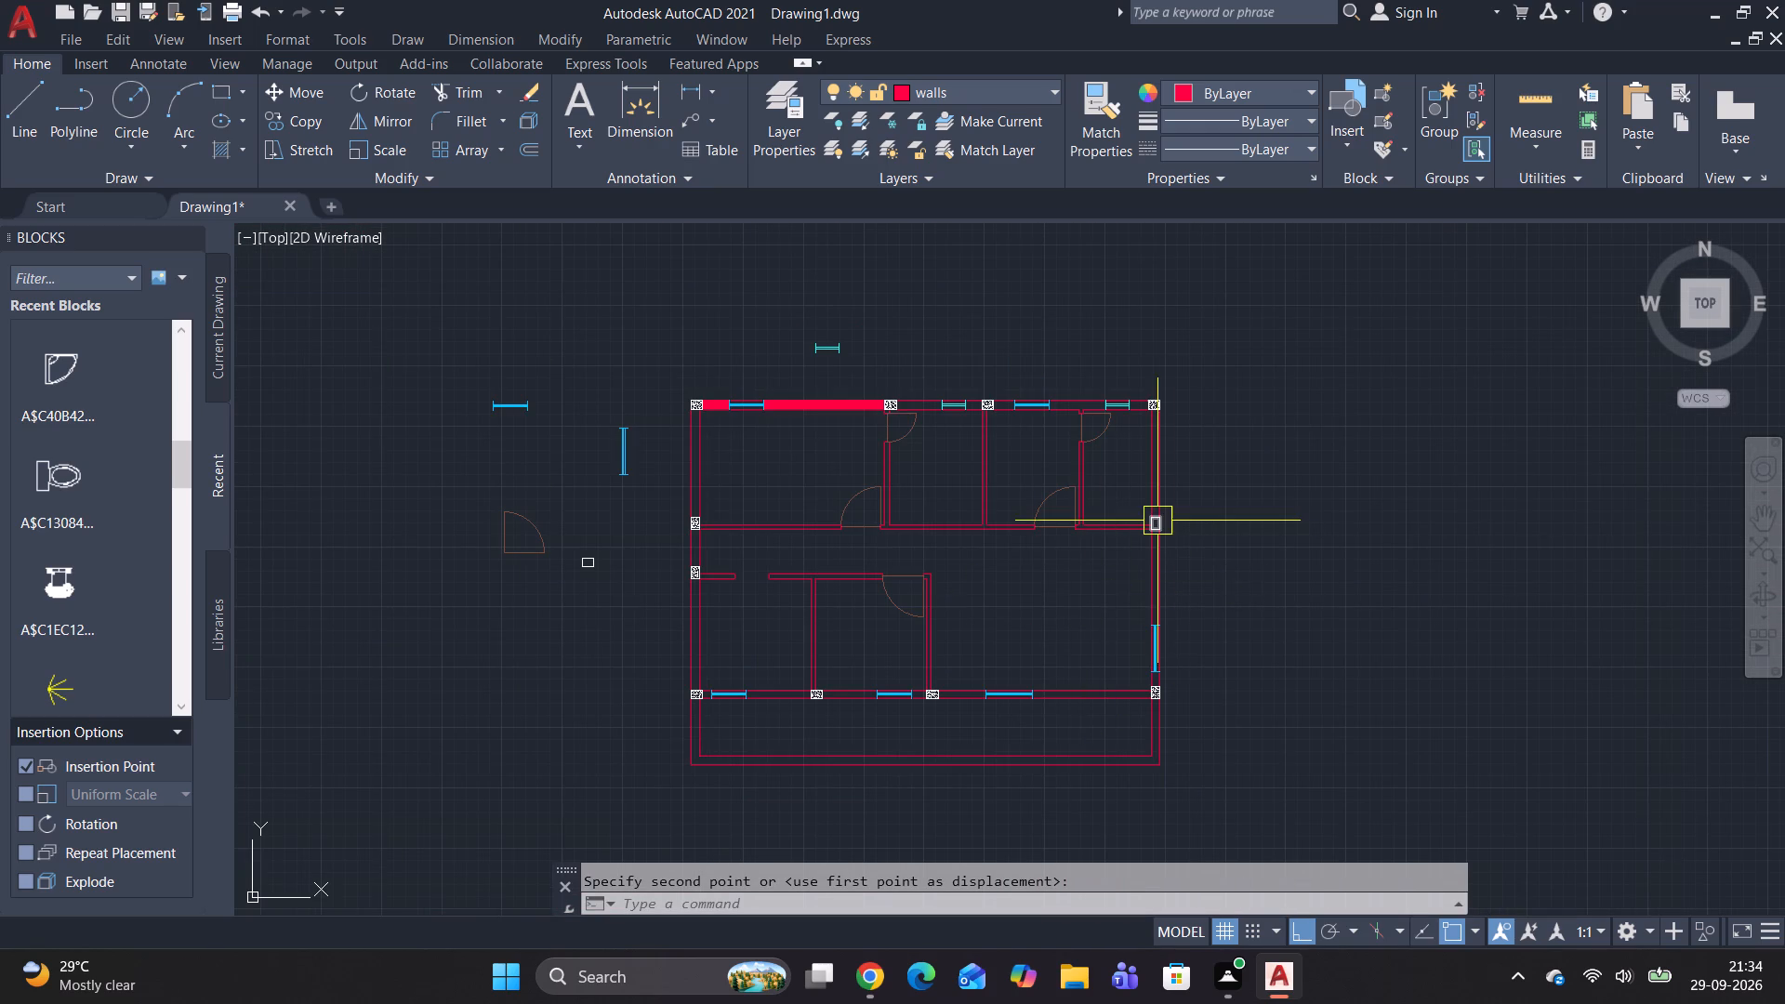
scroll(1157, 521, up, 1)
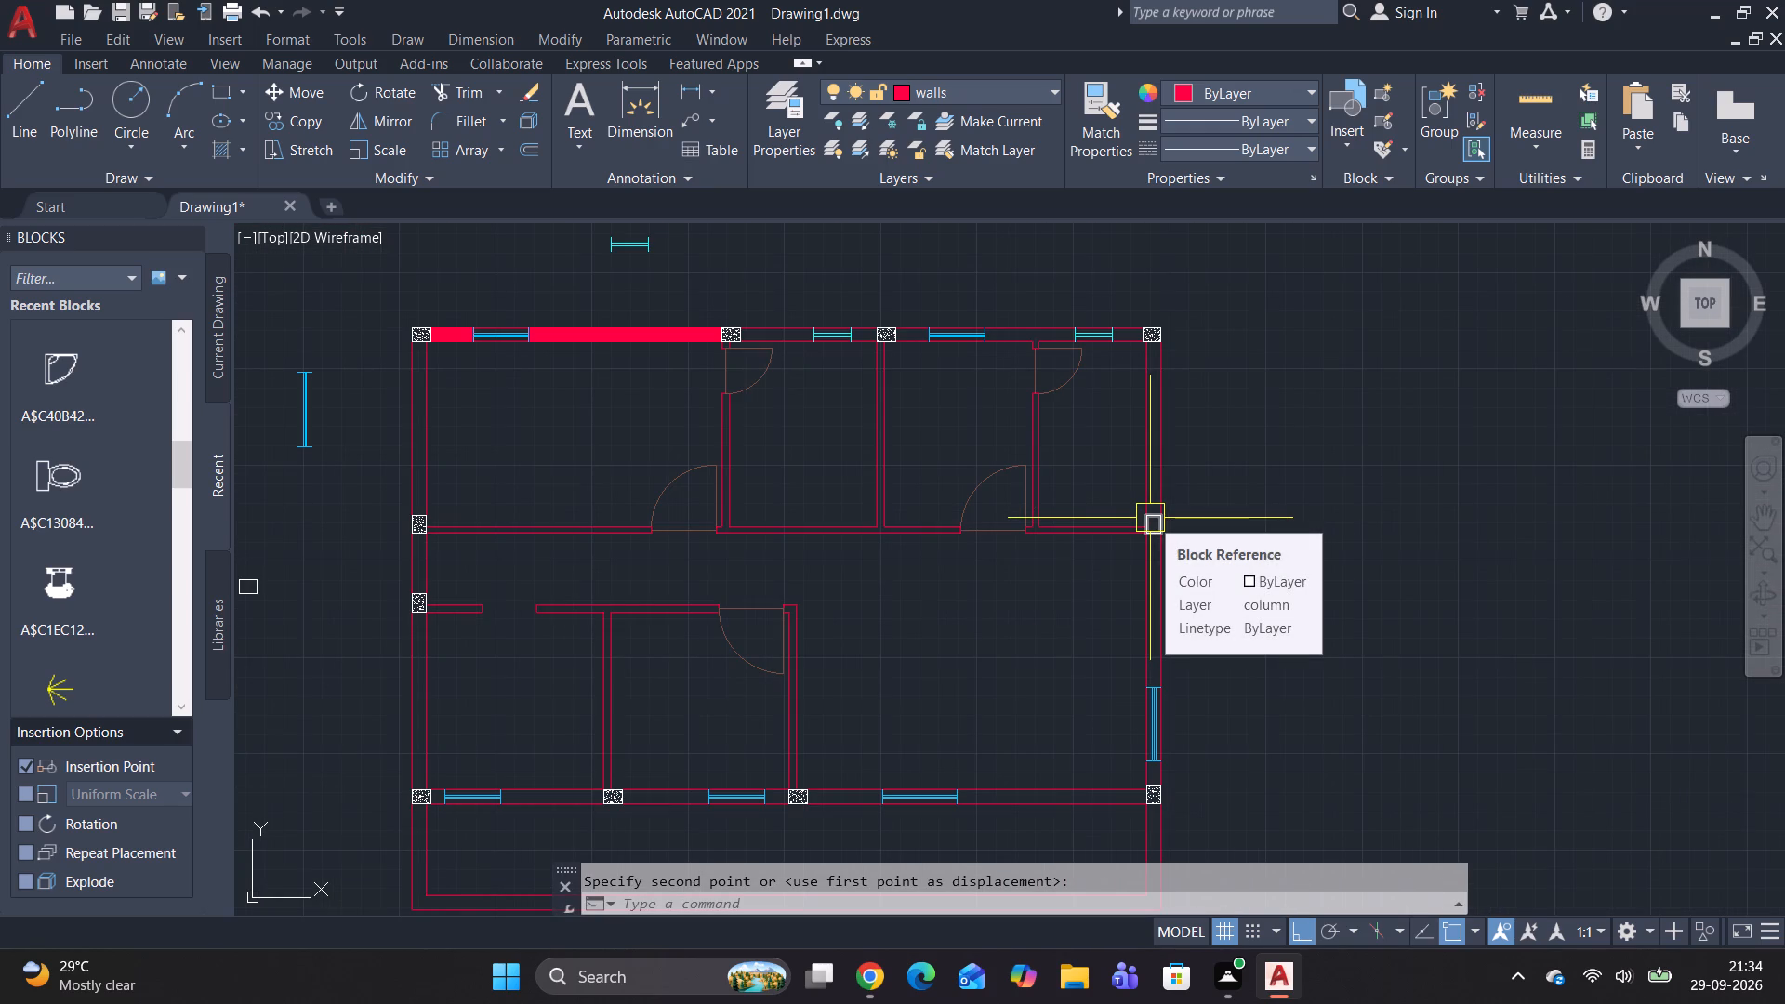
scroll(1157, 505, up, 3)
click(1142, 556)
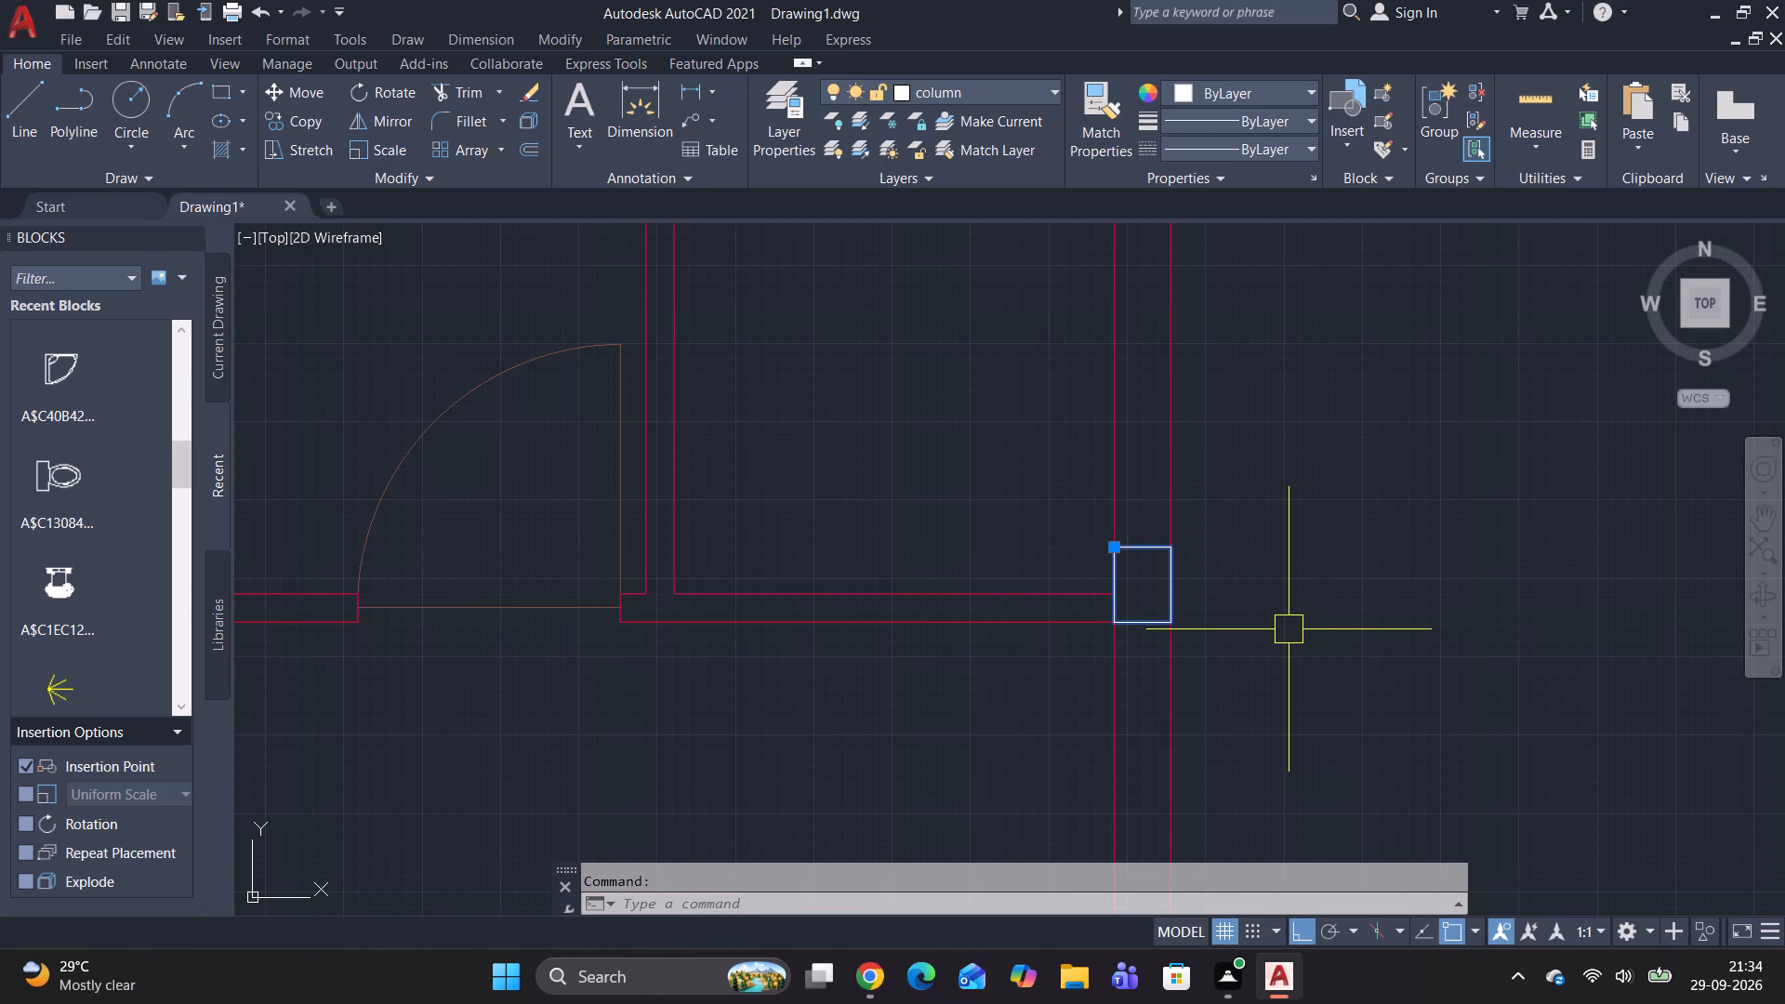
key(m)
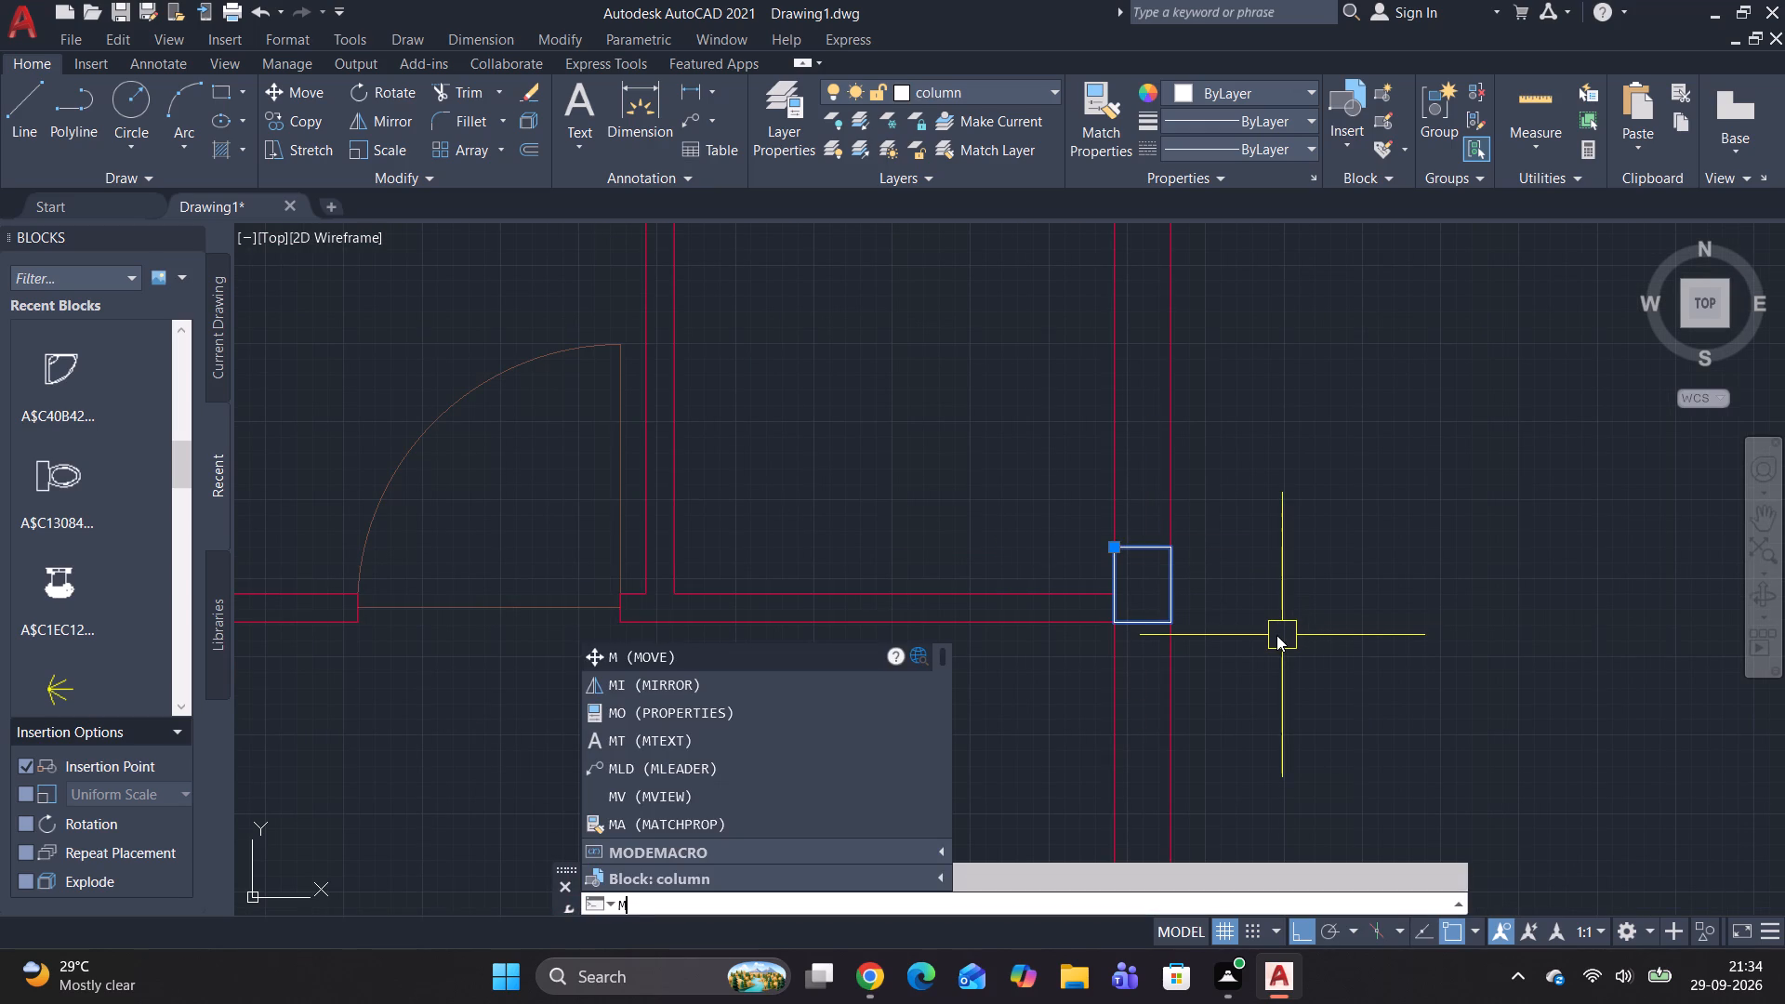
key(BackSpace)
text(co)
key(space)
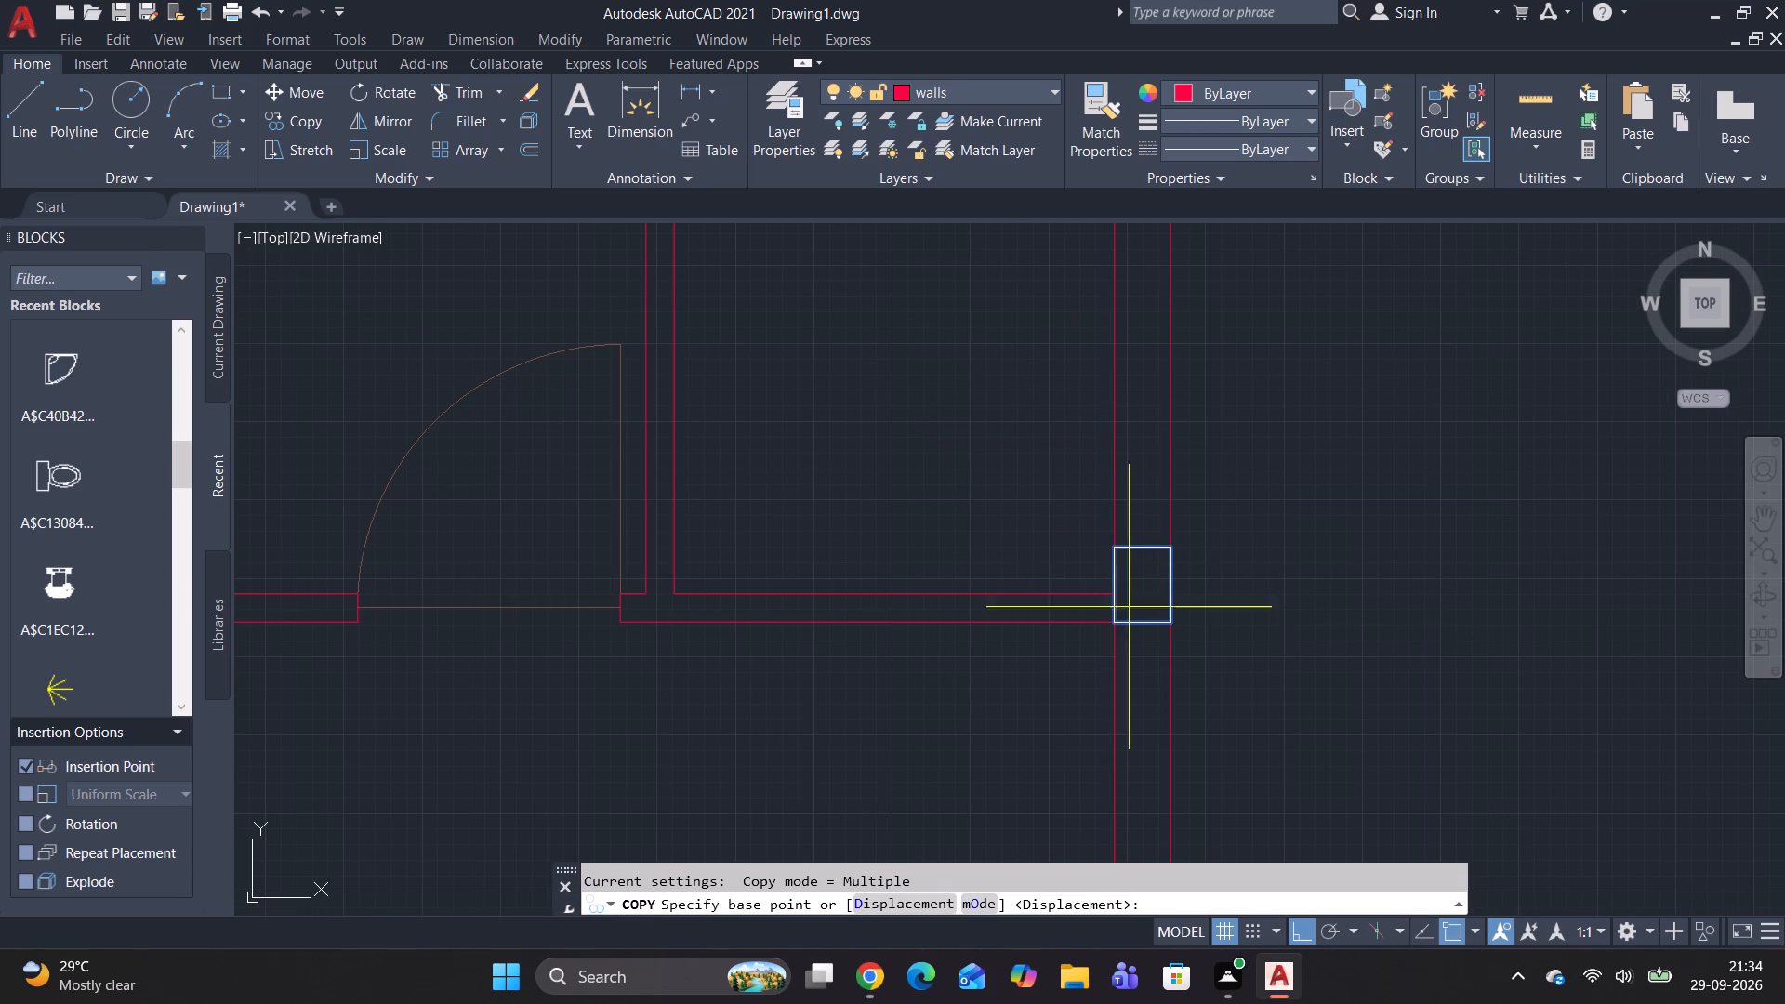
click(1166, 623)
scroll(1160, 699, down, 2)
middle_drag(1156, 701, 1122, 680)
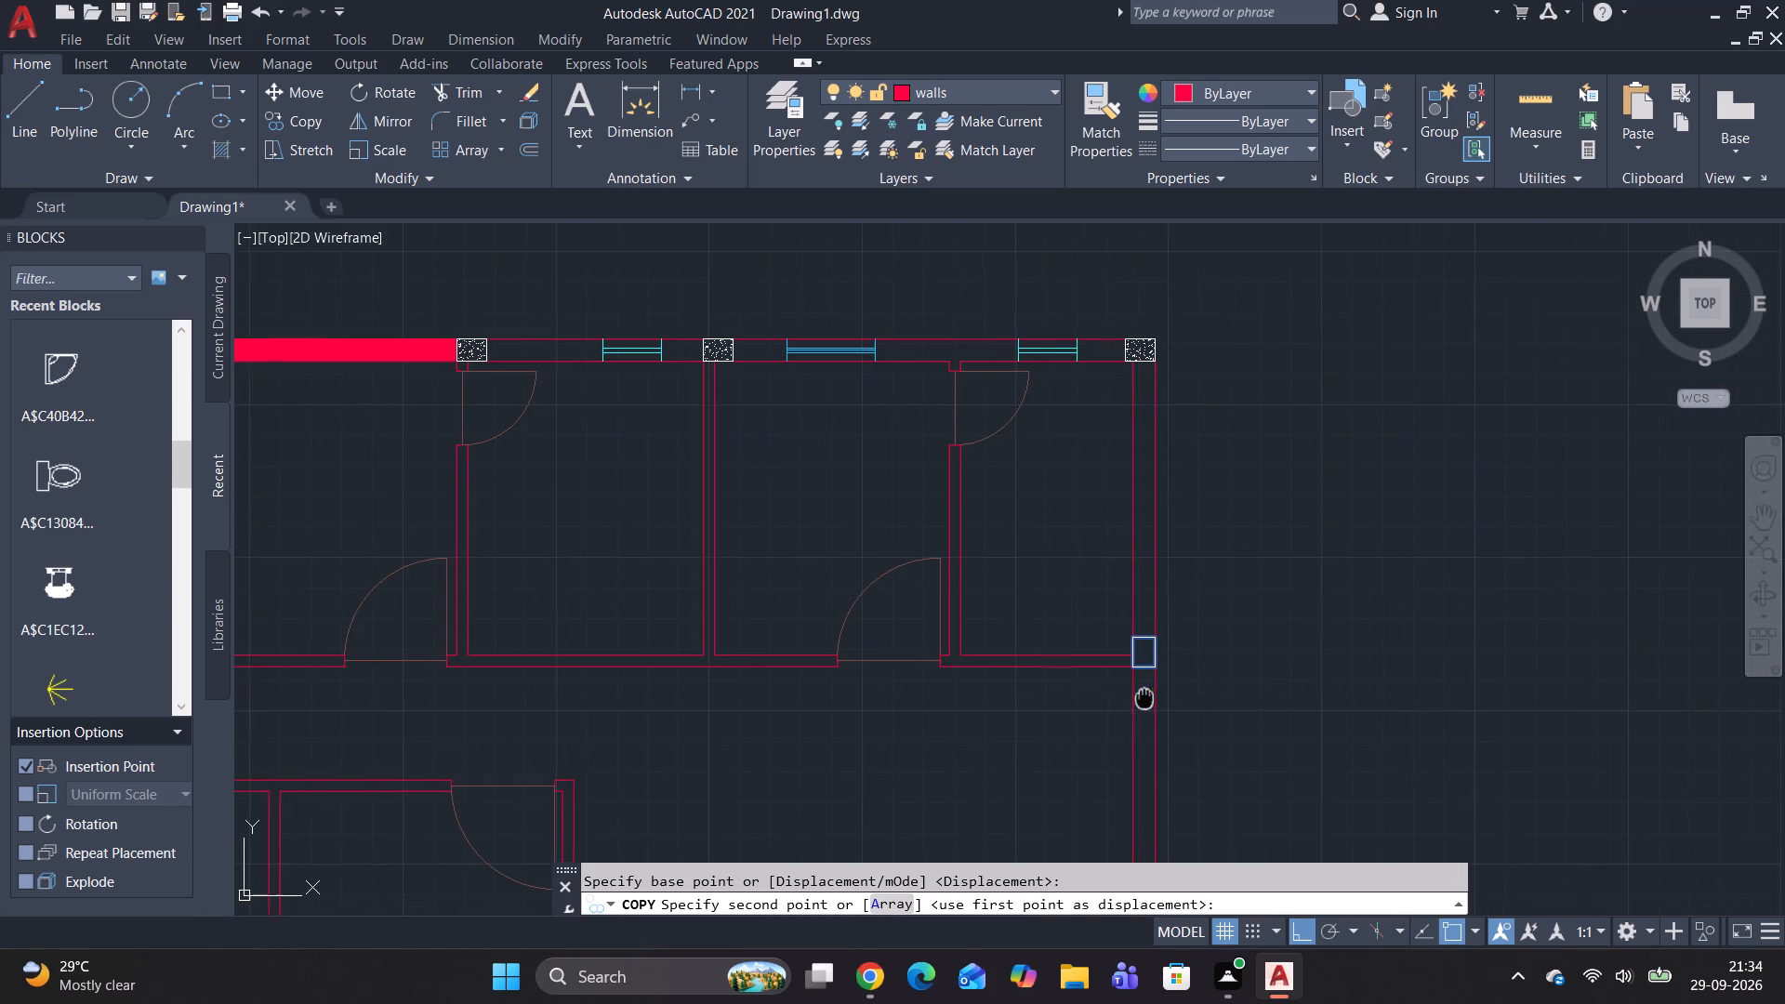
middle_drag(1122, 680, 1167, 425)
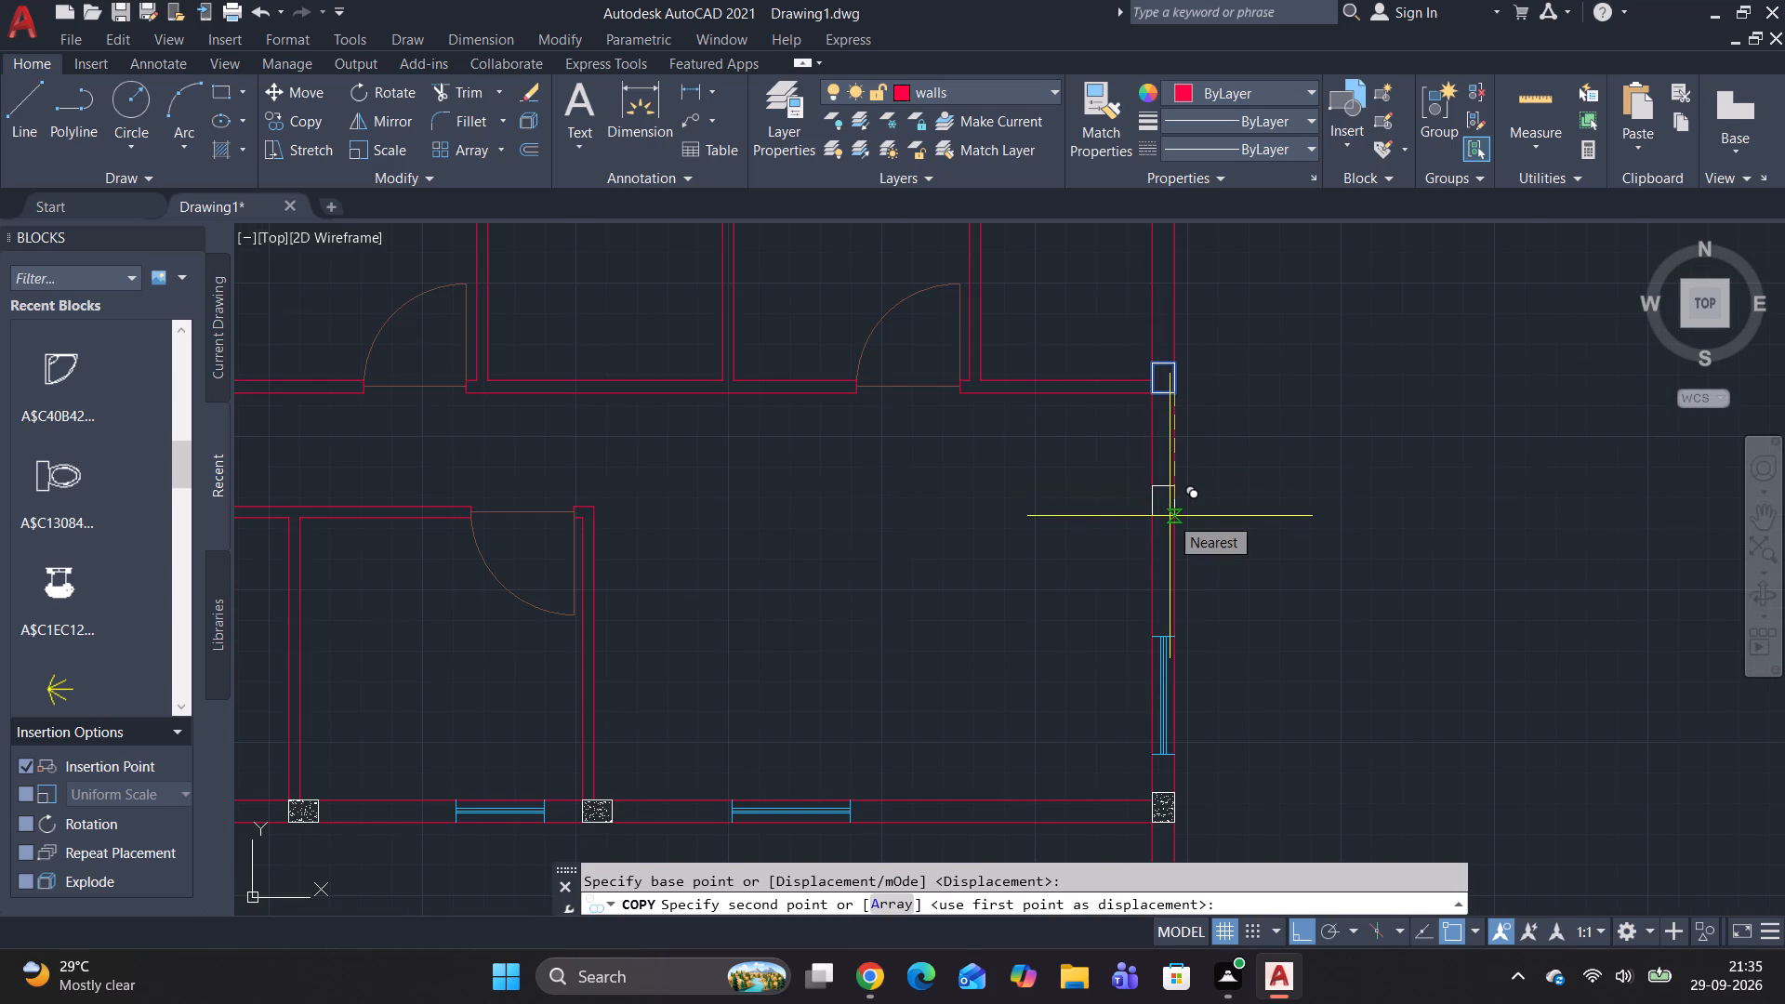
click(1165, 535)
key(Escape)
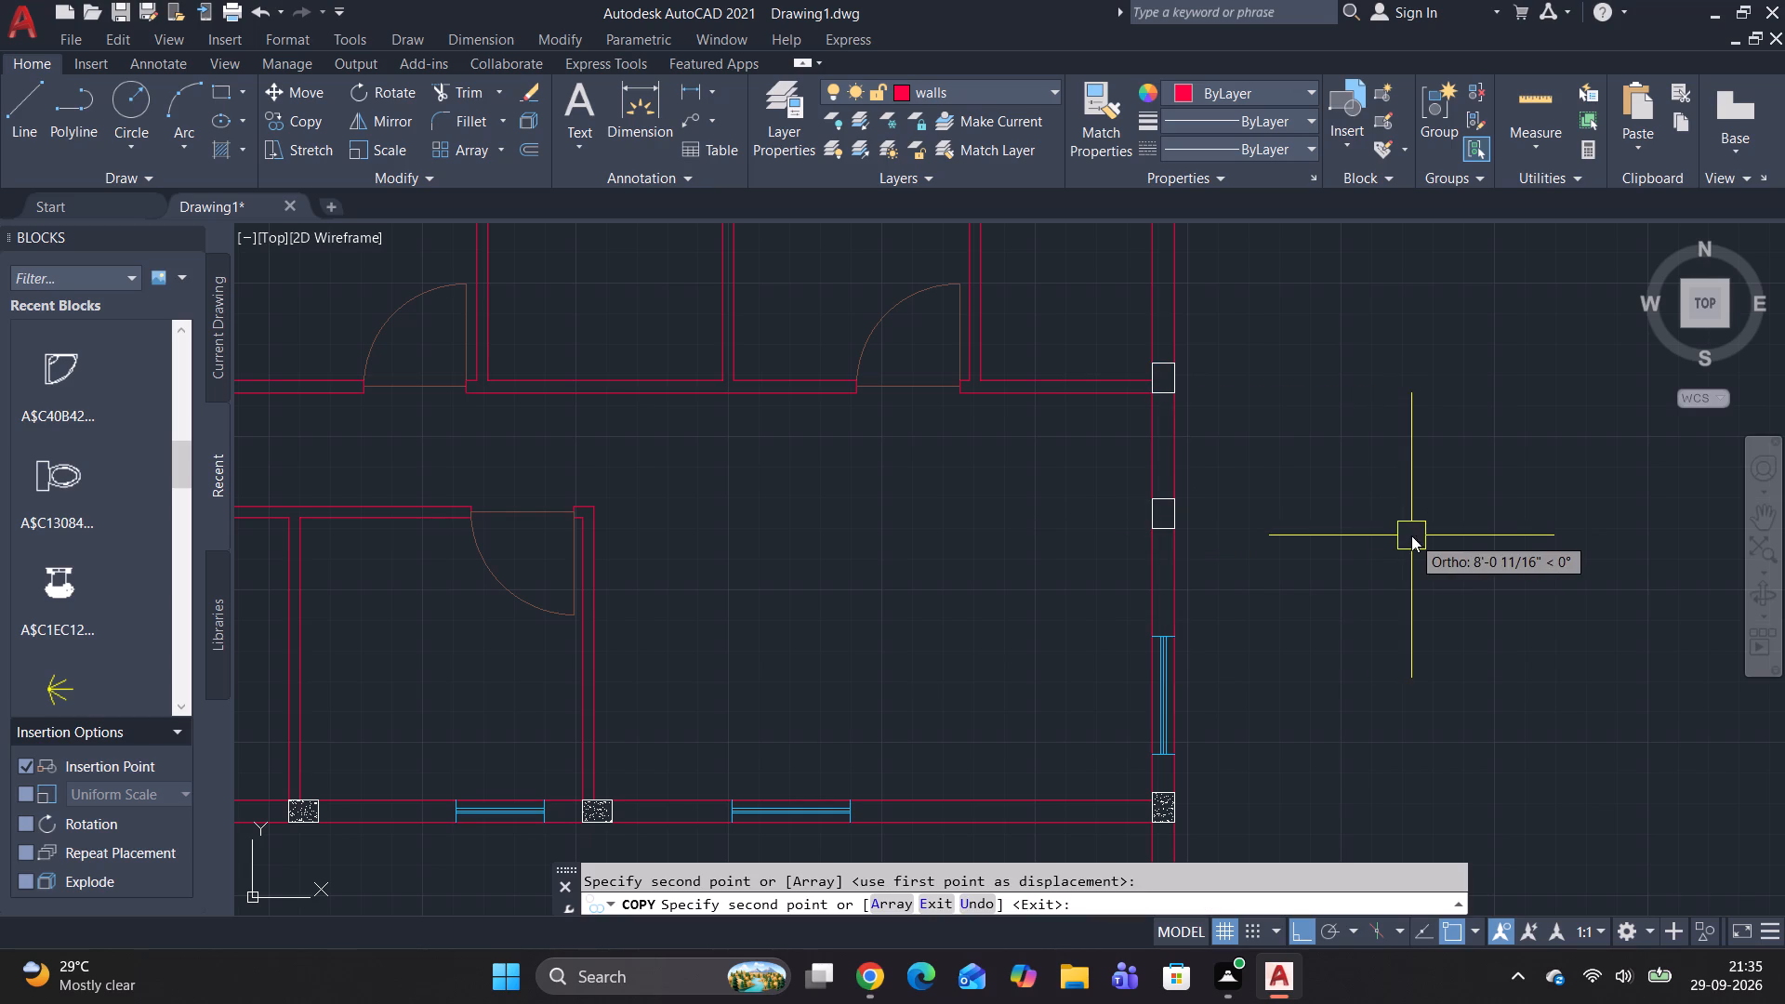
key(Escape)
key(Escape)
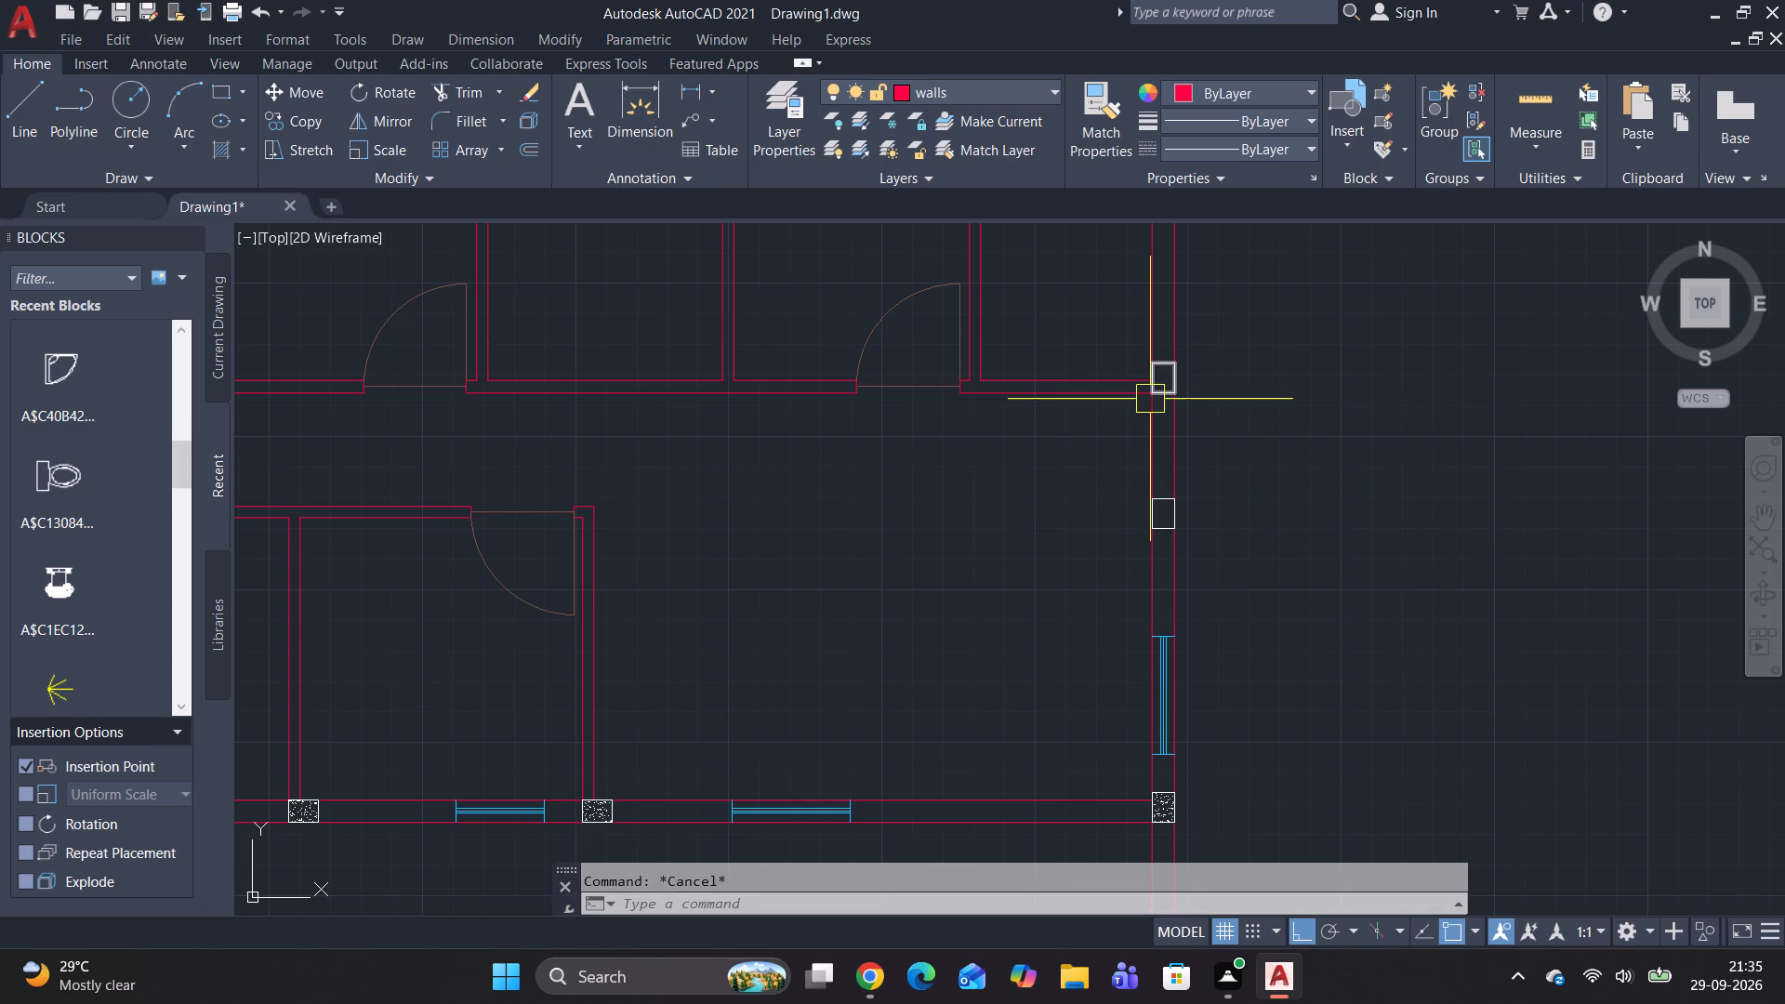
Hatch the two new right-wall columns with the AR-CONC pattern in ByBlock colour.
text(hatch)
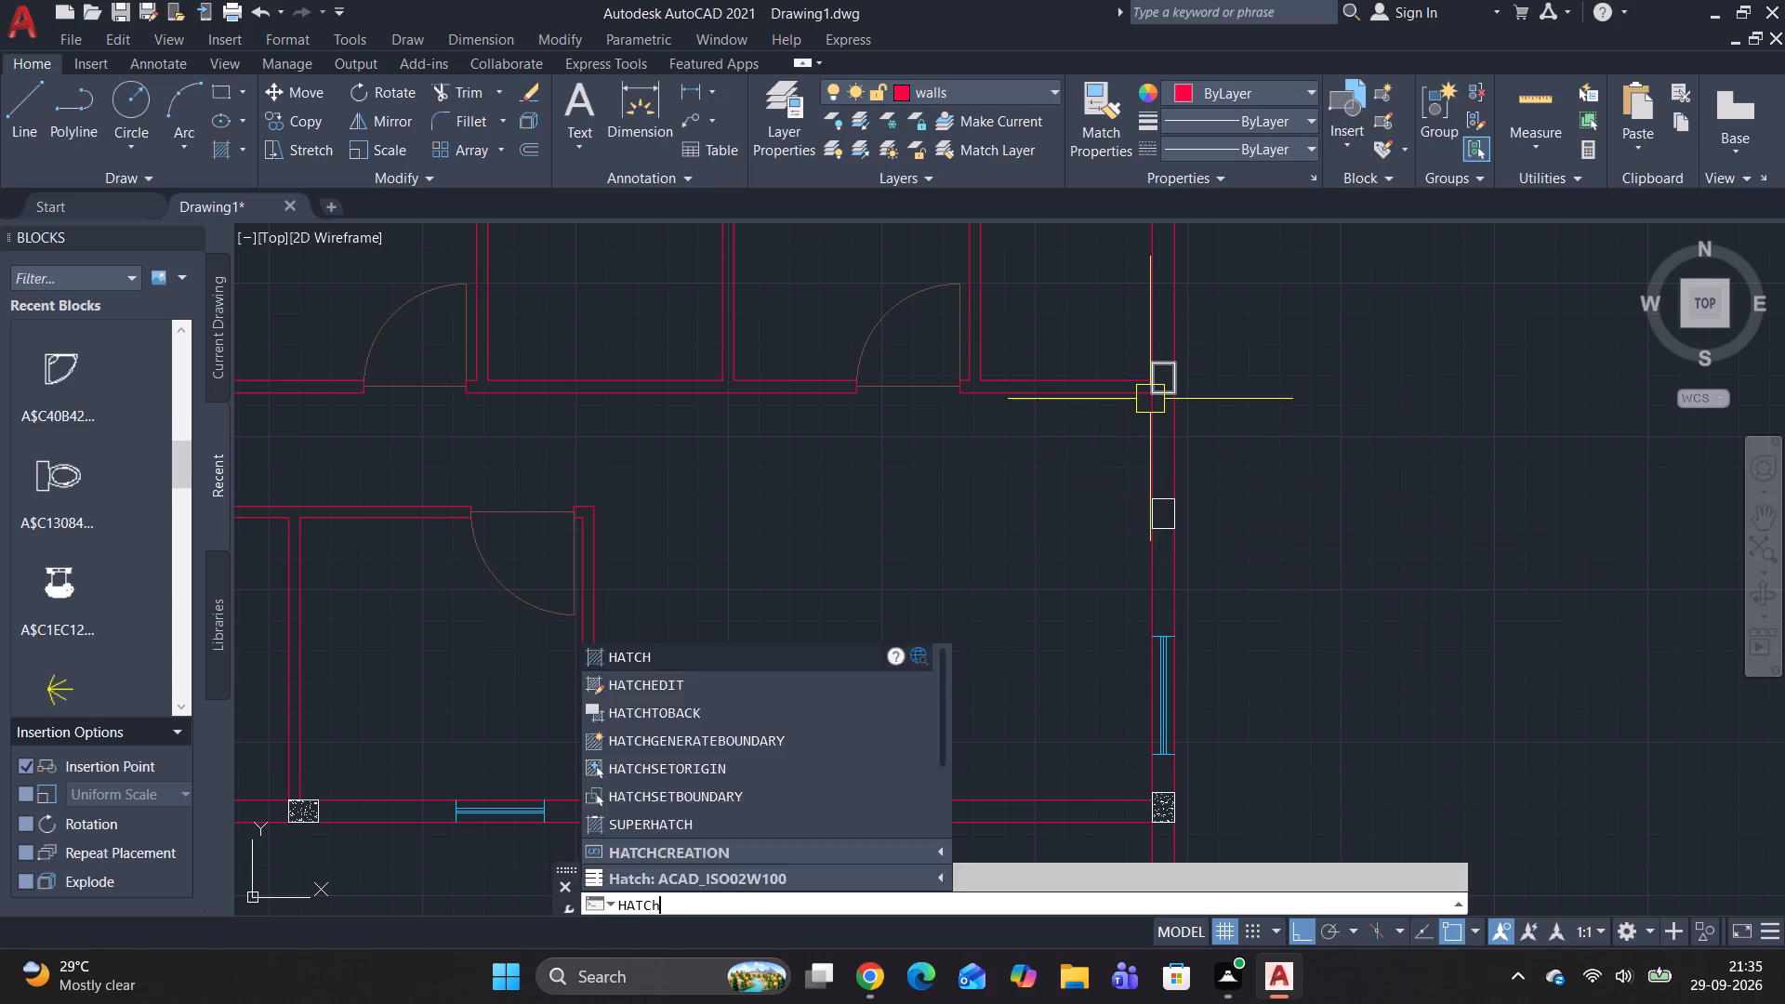
key(space)
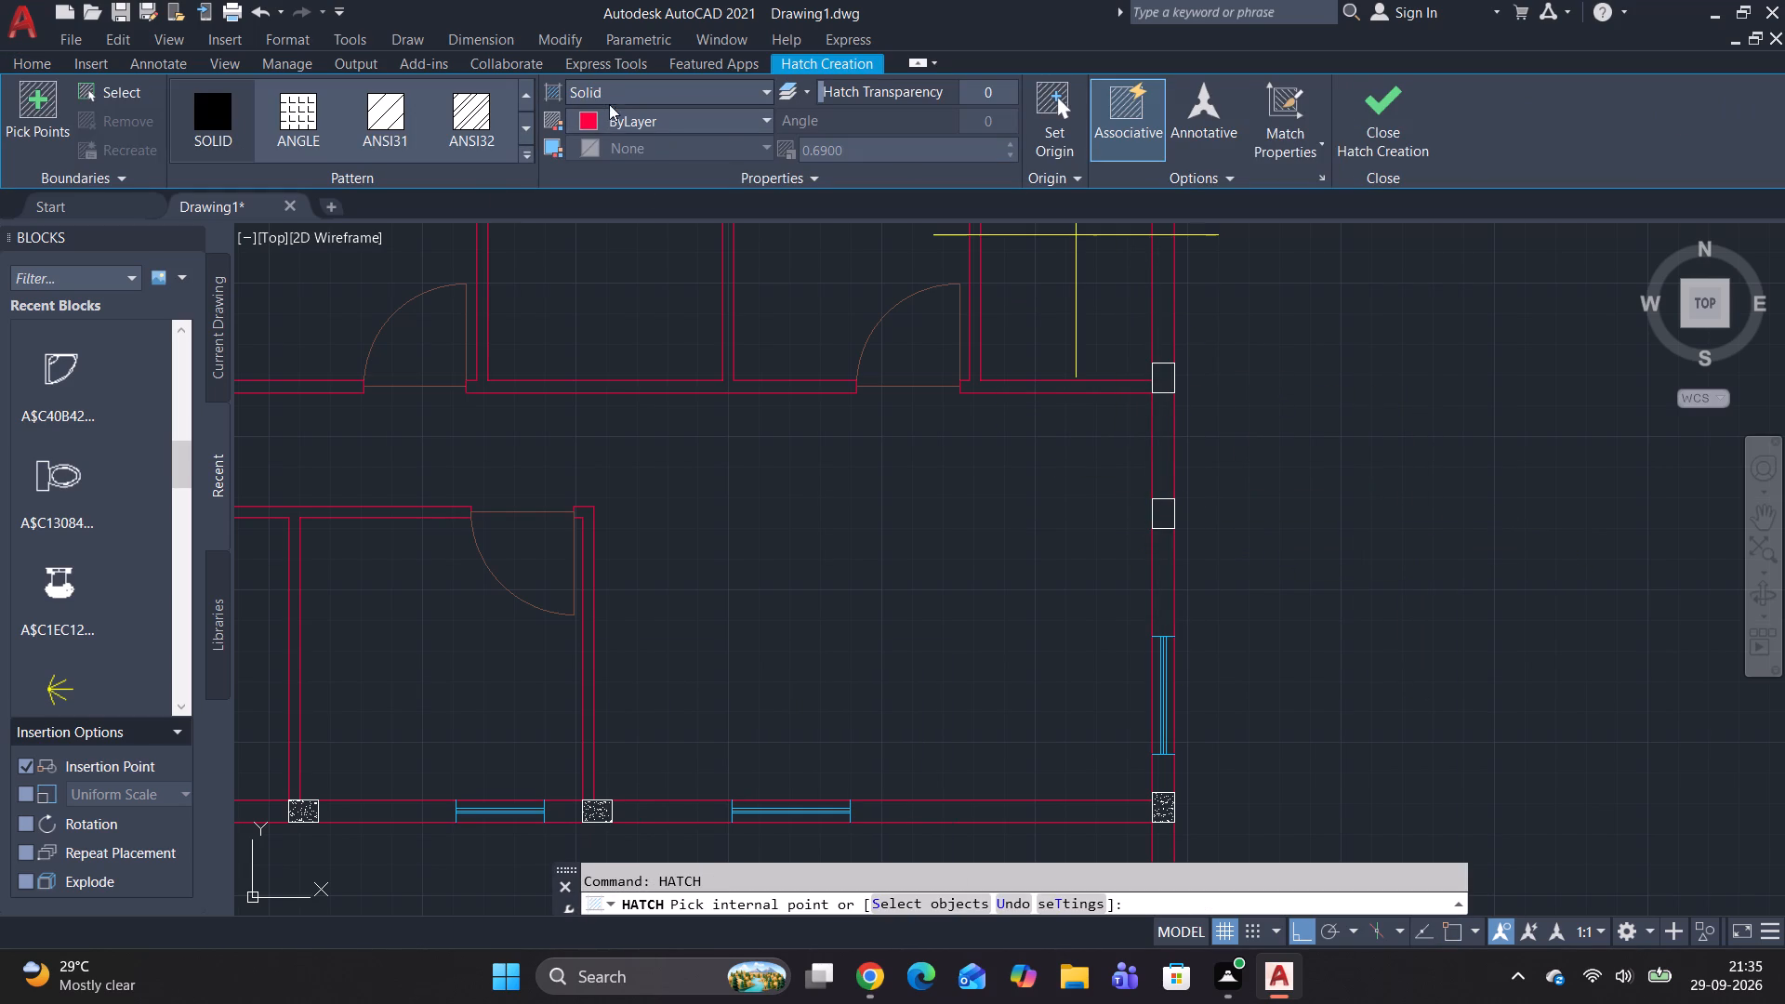
click(615, 89)
click(617, 171)
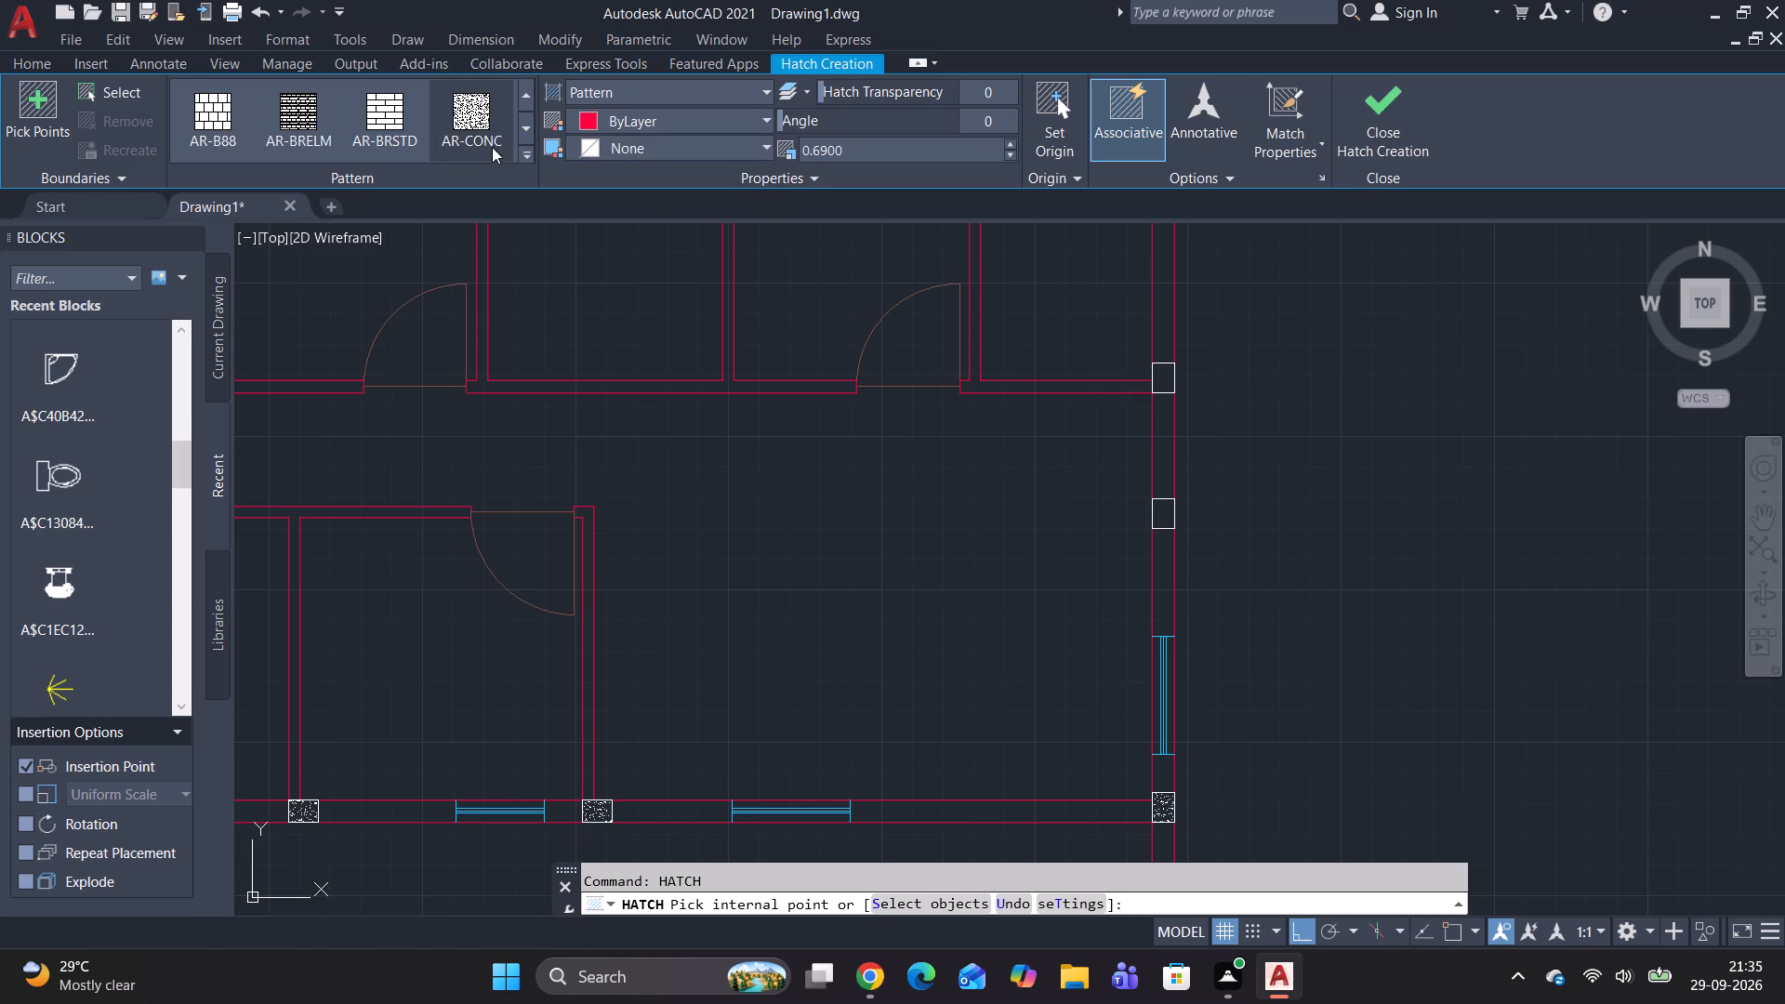
click(475, 112)
scroll(1146, 341, up, 1)
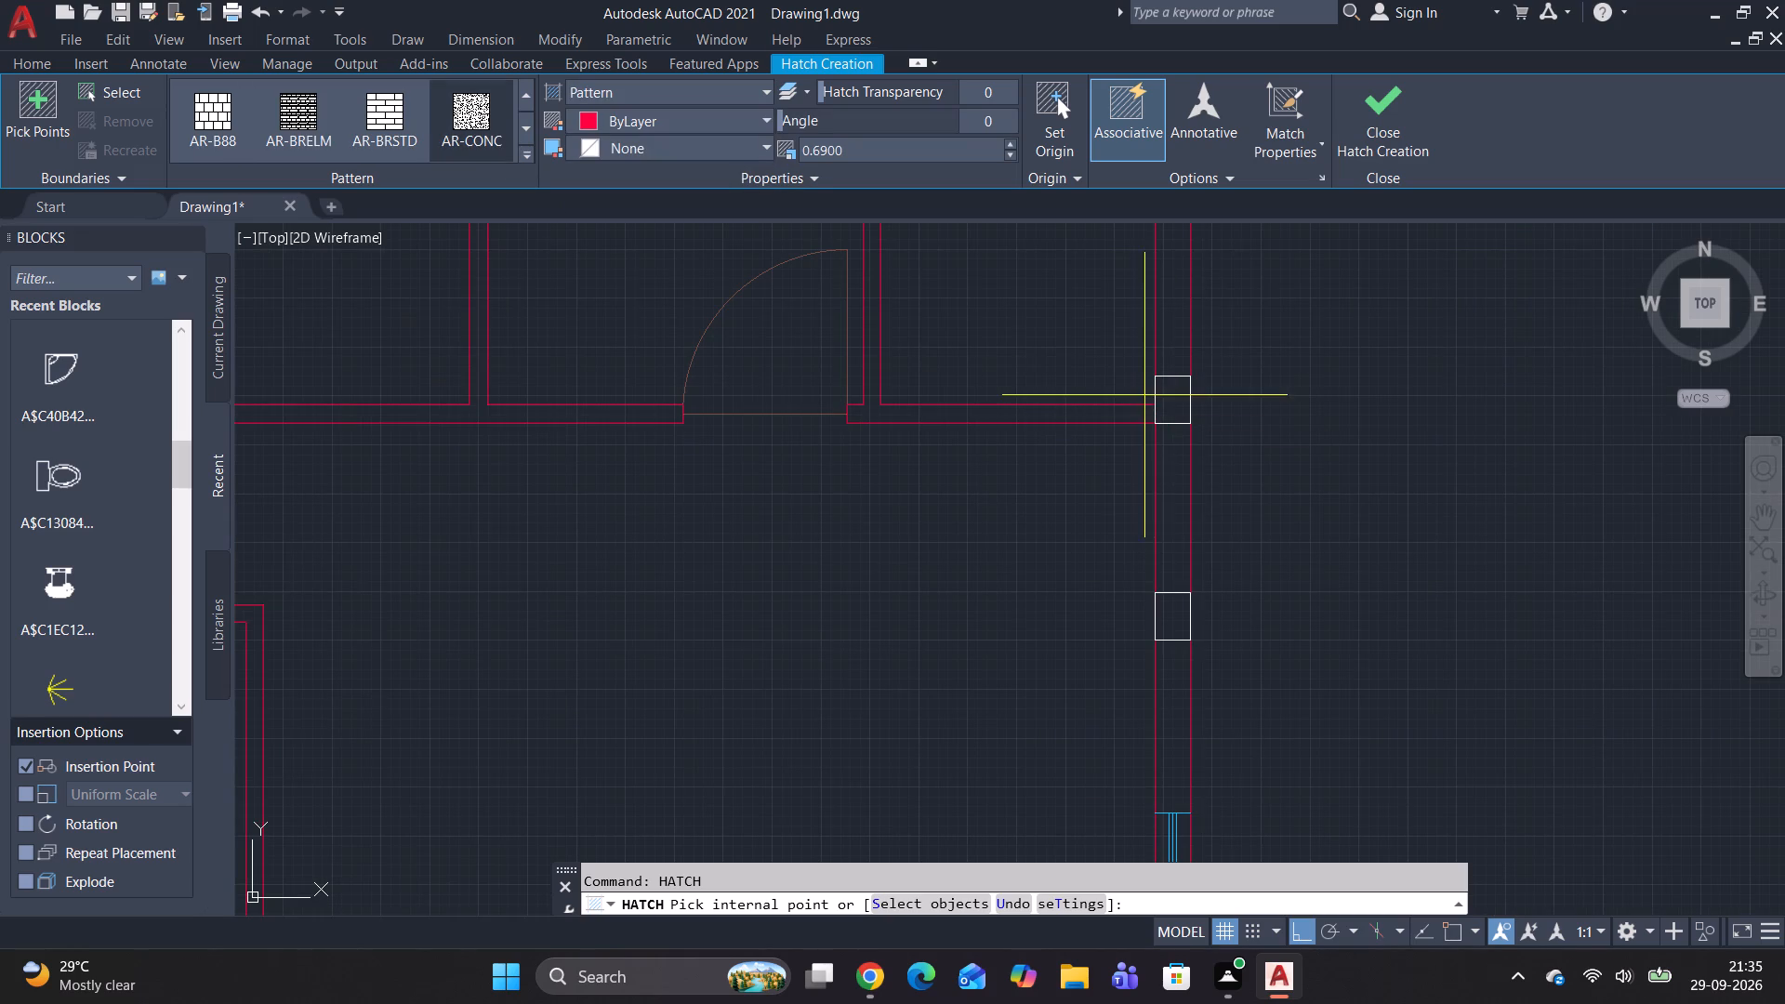
click(1170, 401)
click(1172, 636)
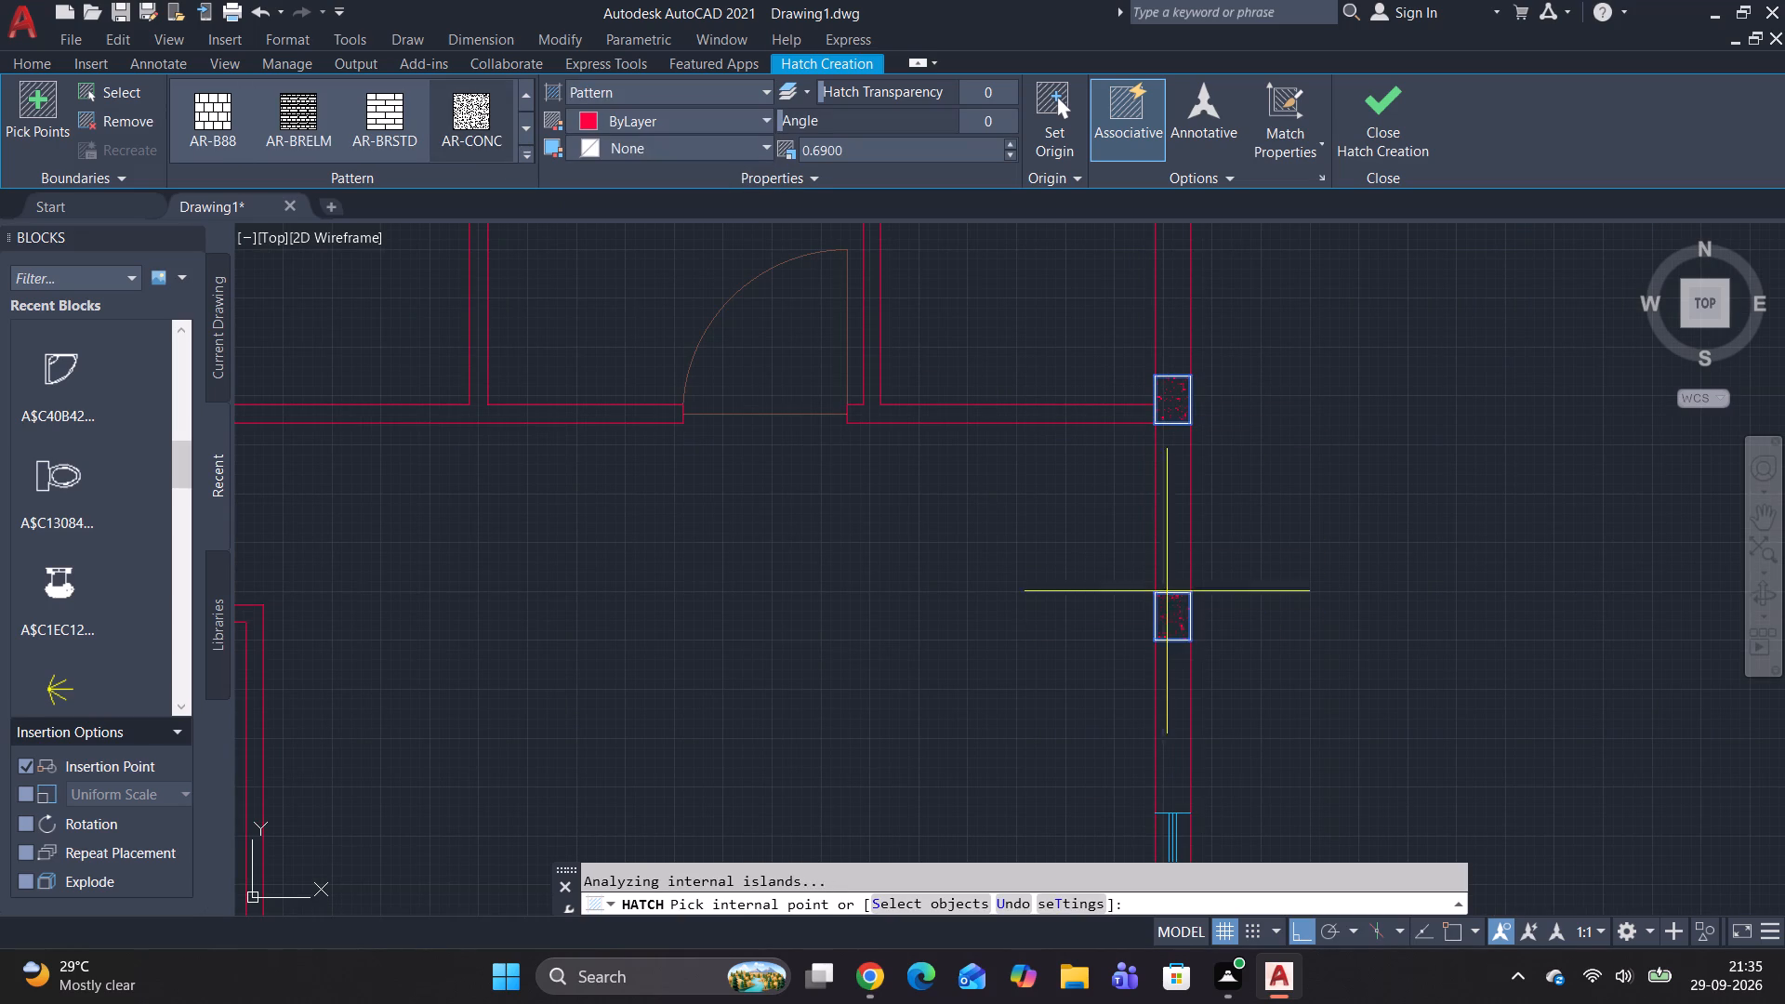
click(776, 119)
click(764, 120)
click(588, 174)
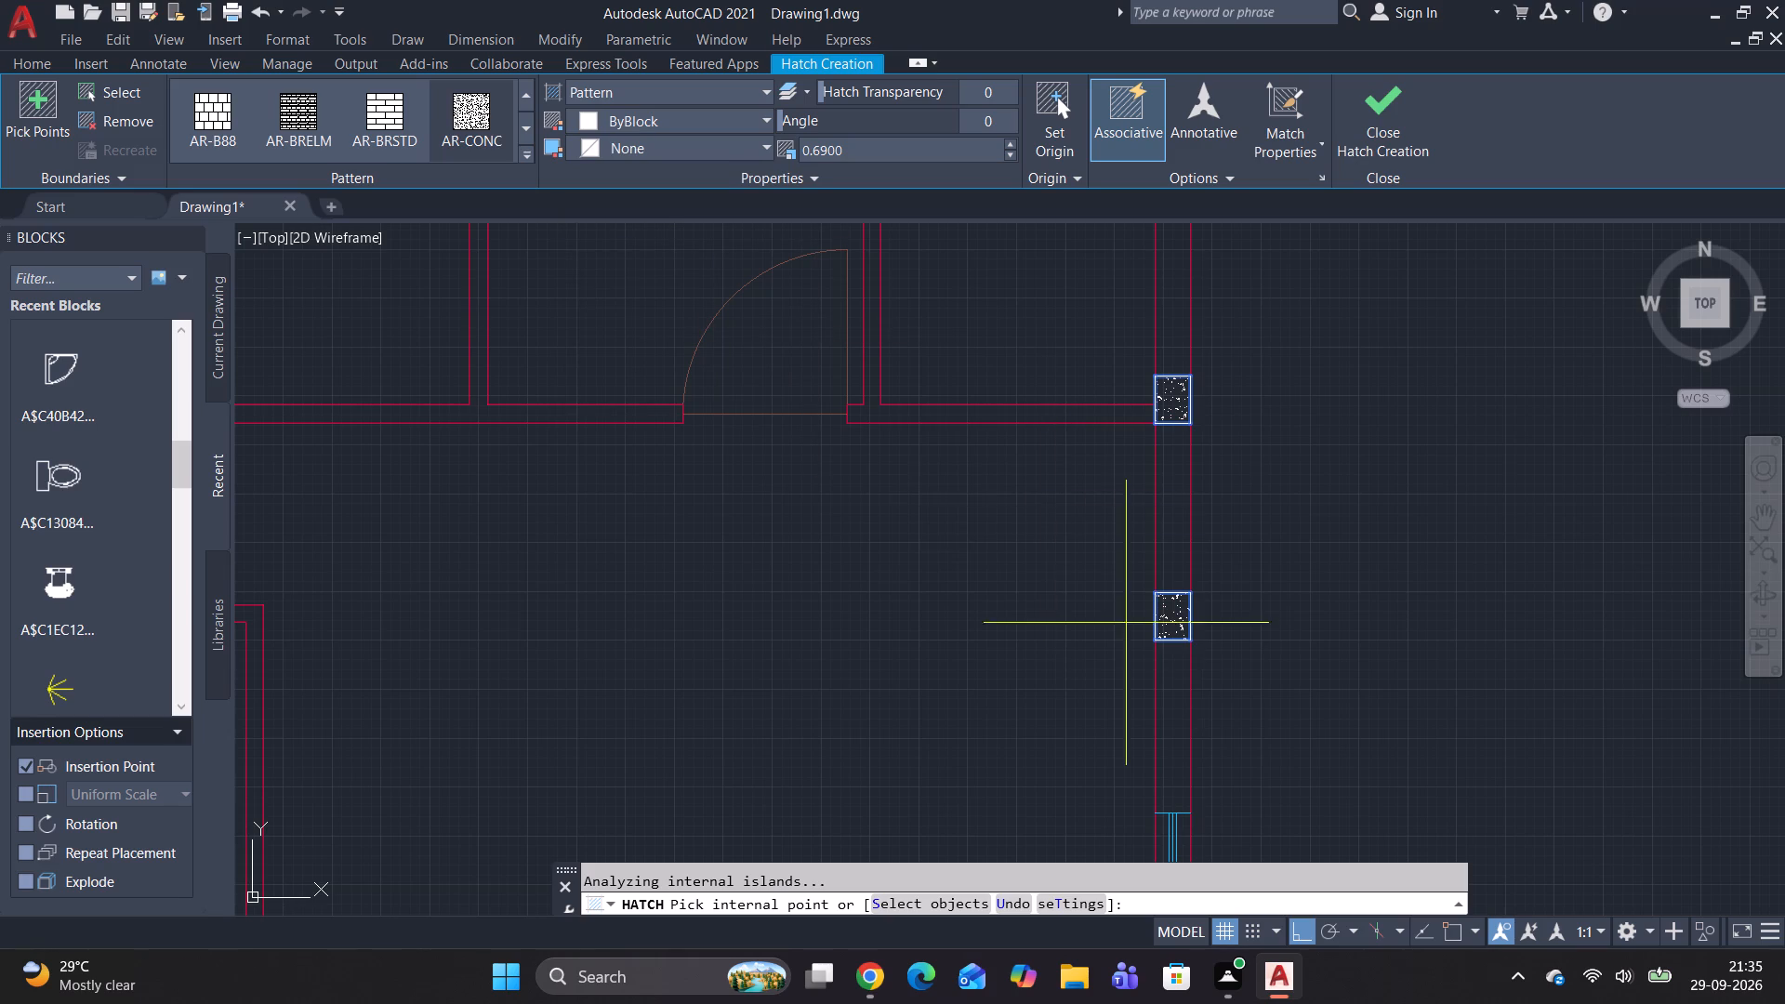
key(Escape)
key(Escape)
Fill the unhatched top outer wall segments and the right wall's uppermost segment with a Solid ByLayer hatch at transparency 27.
scroll(1289, 526, down, 3)
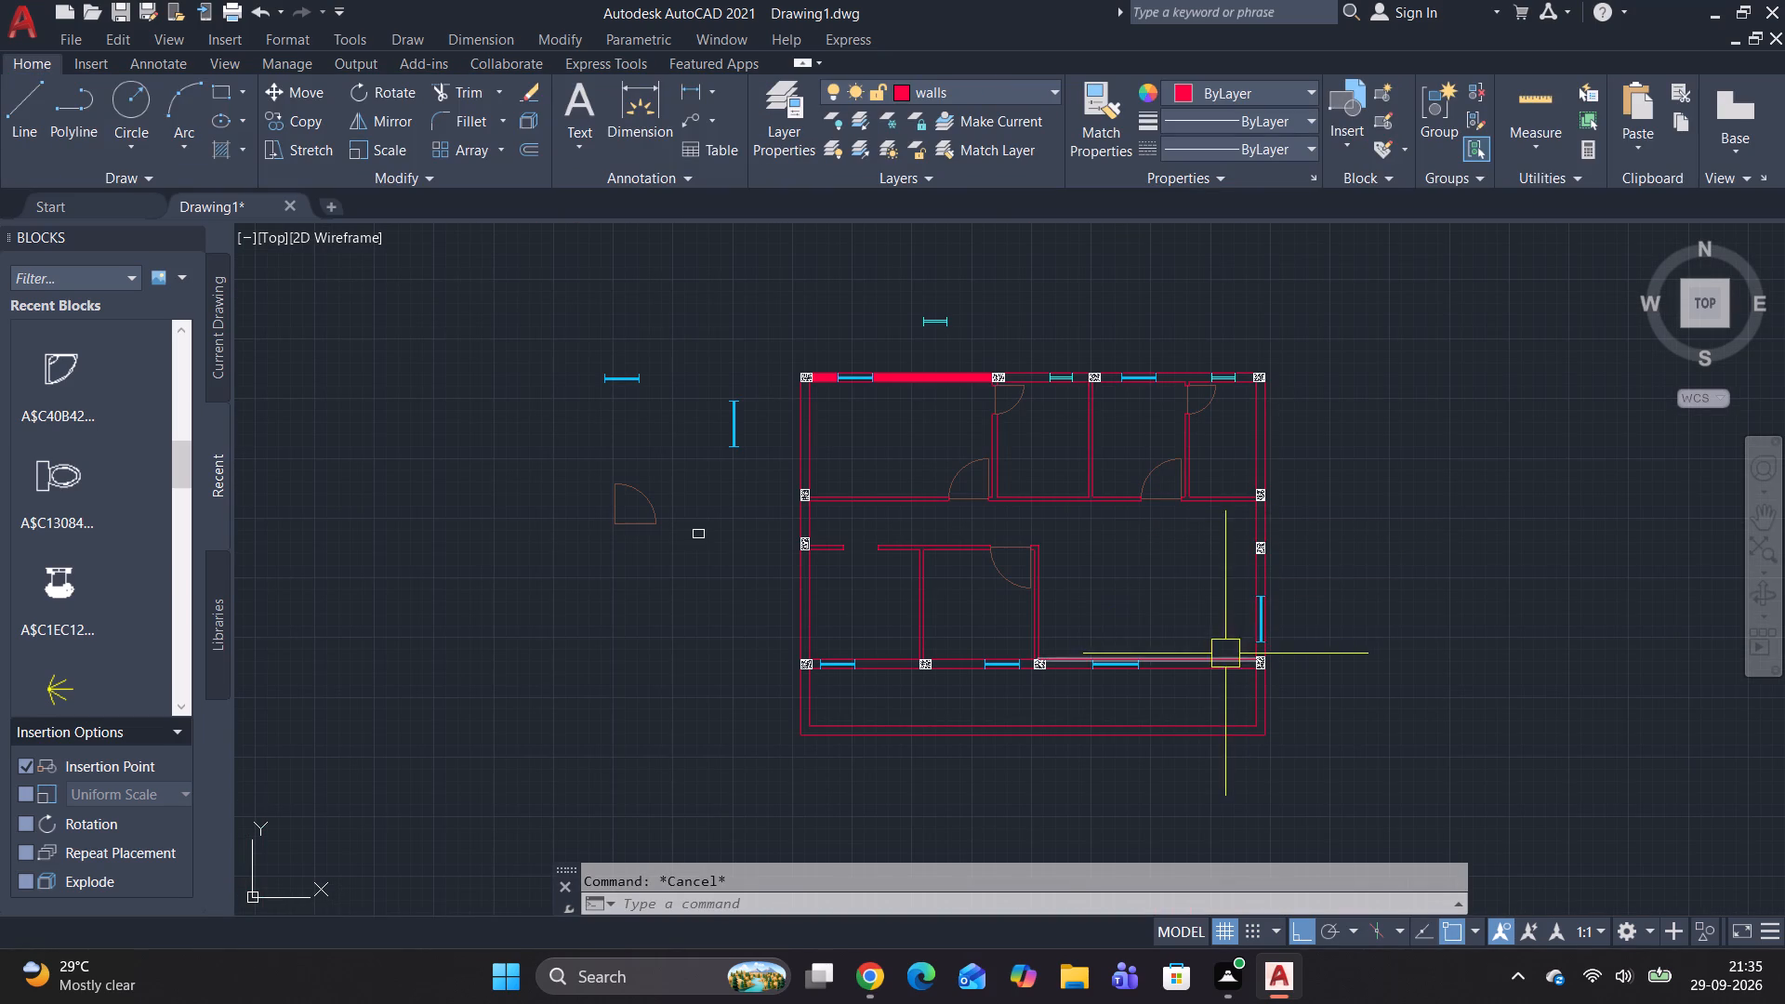
scroll(1134, 611, up, 1)
scroll(1051, 573, down, 1)
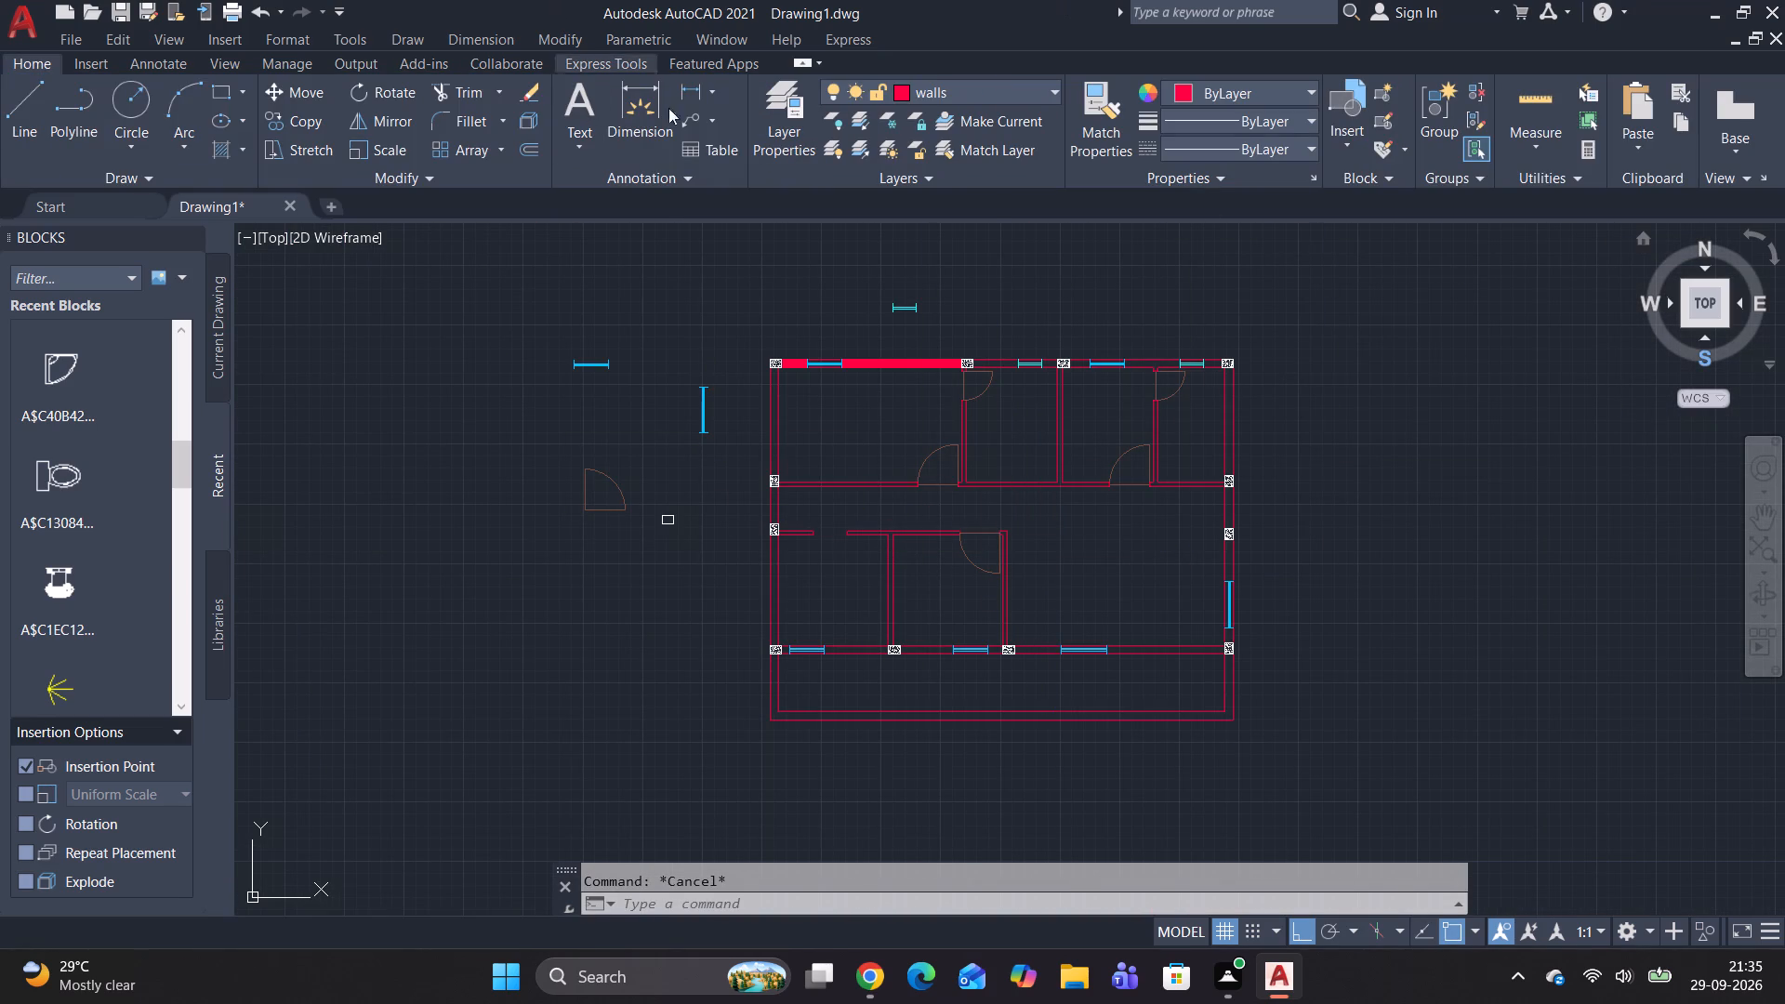
text(hatch)
key(space)
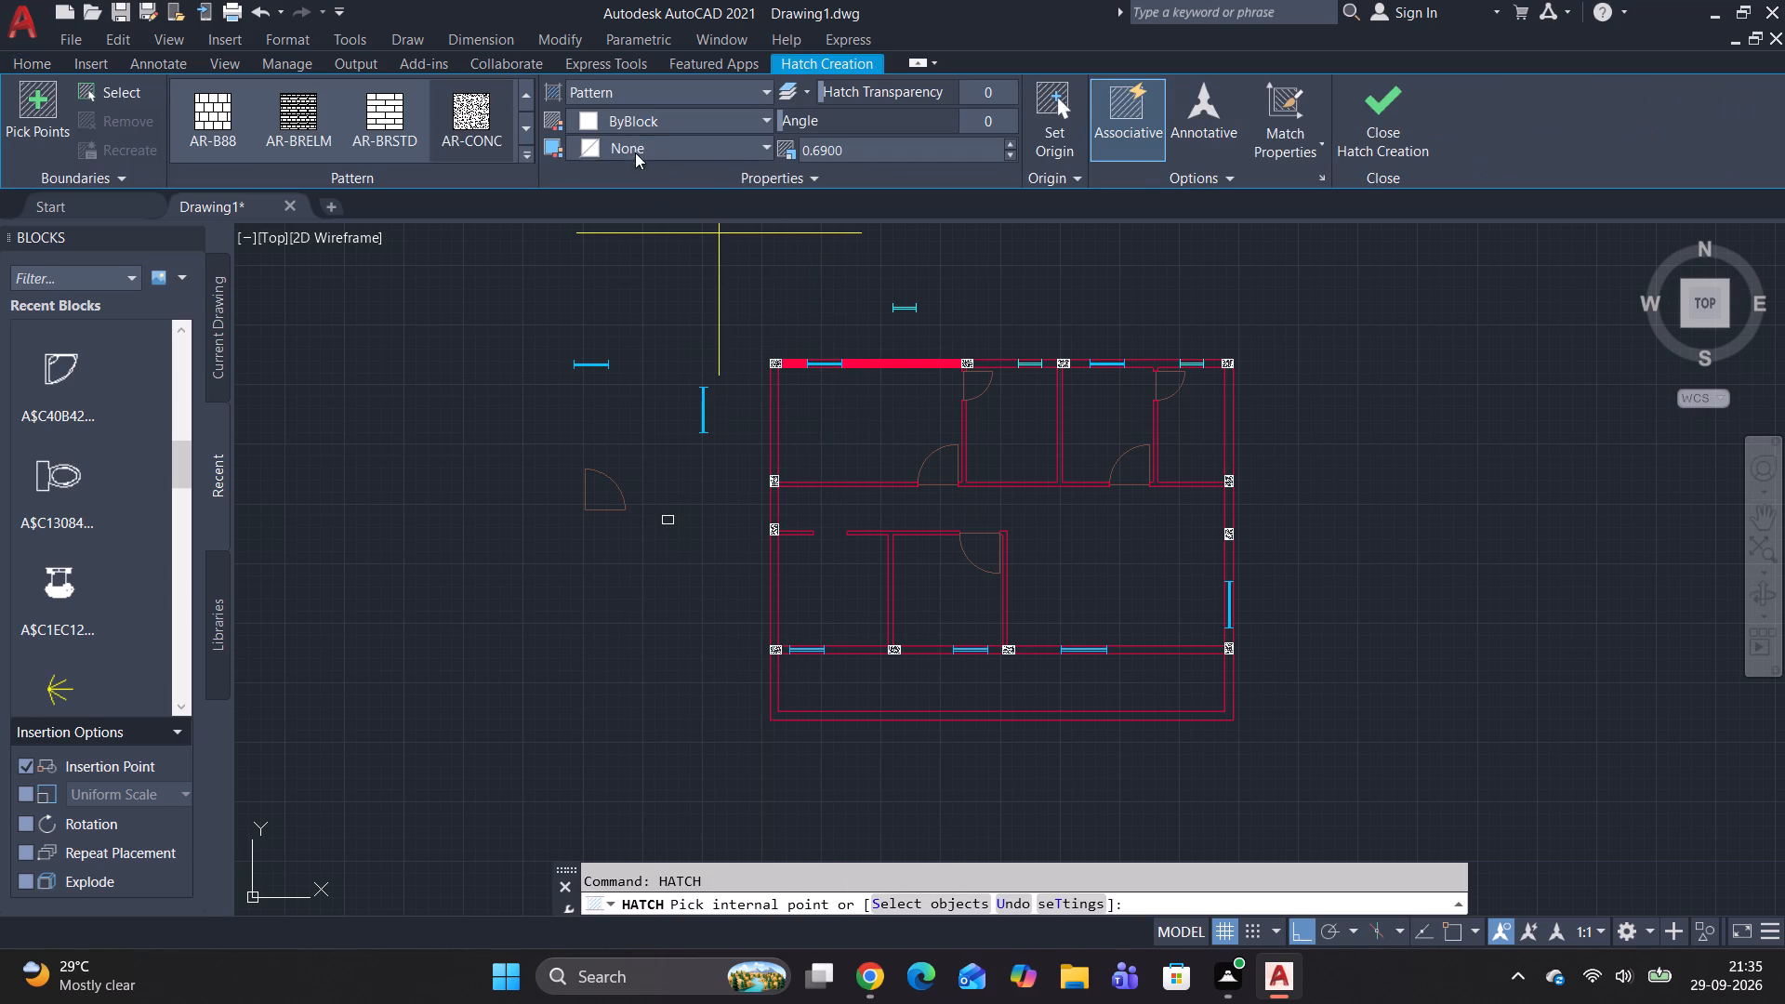
drag(820, 90, 894, 108)
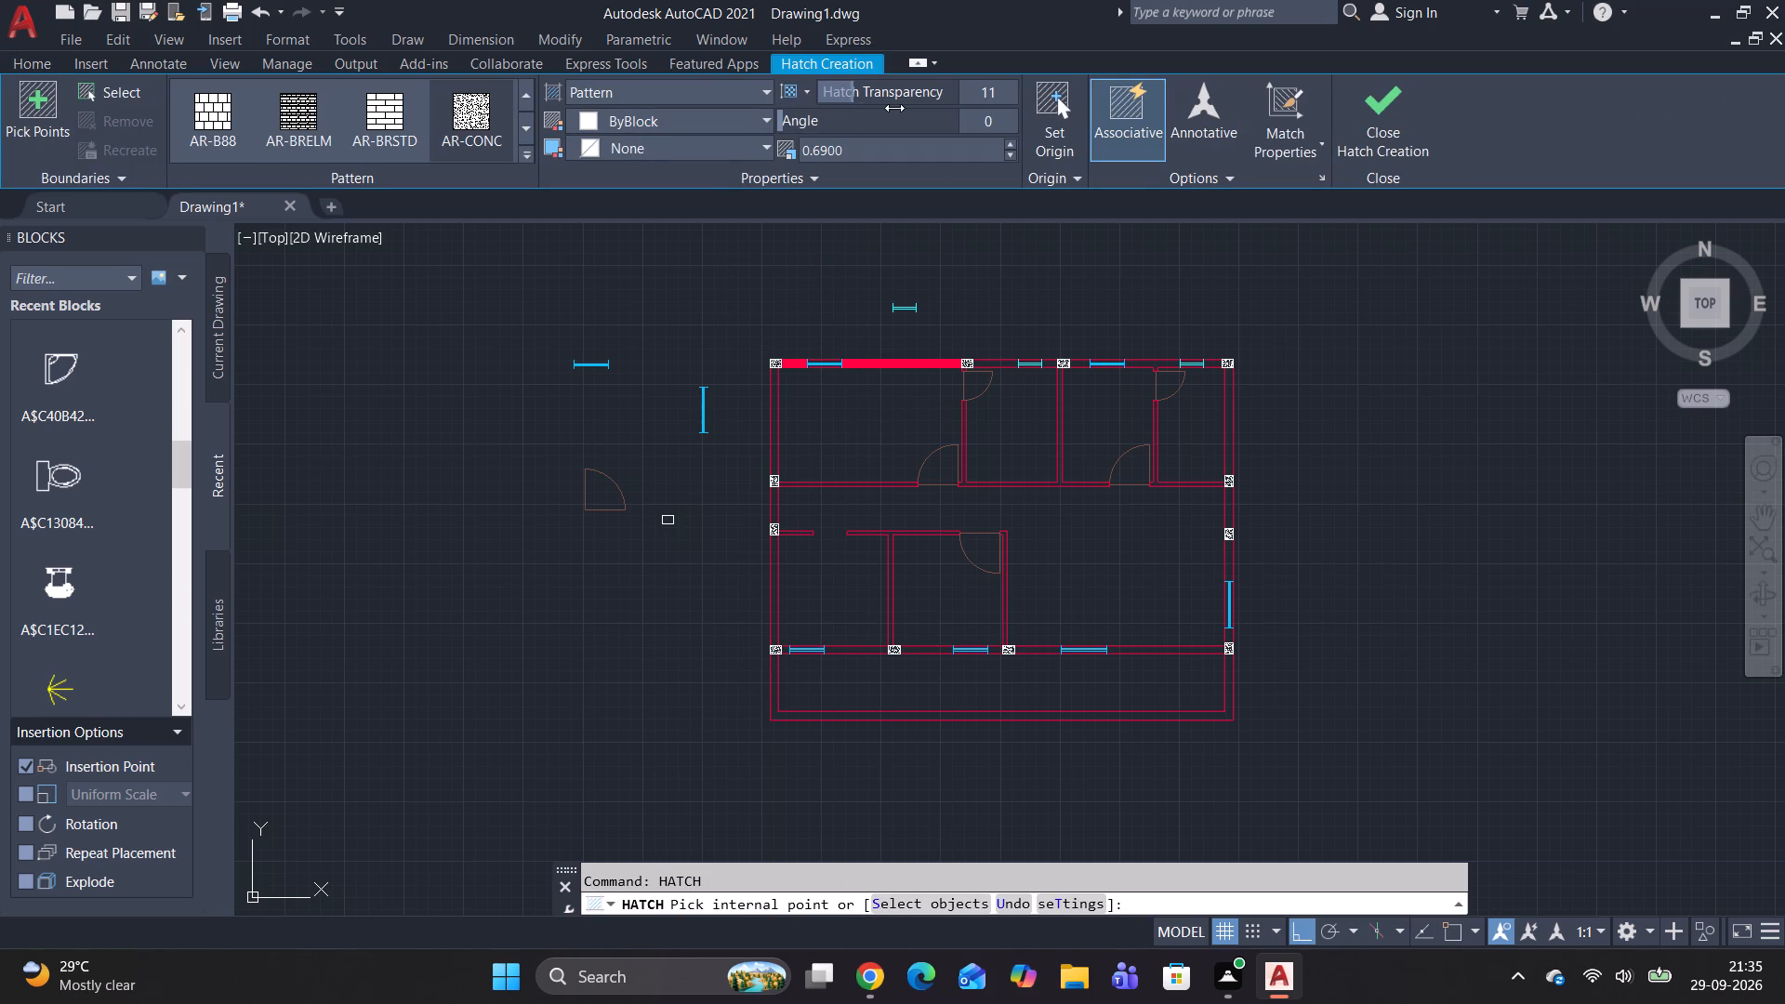
drag(894, 108, 899, 108)
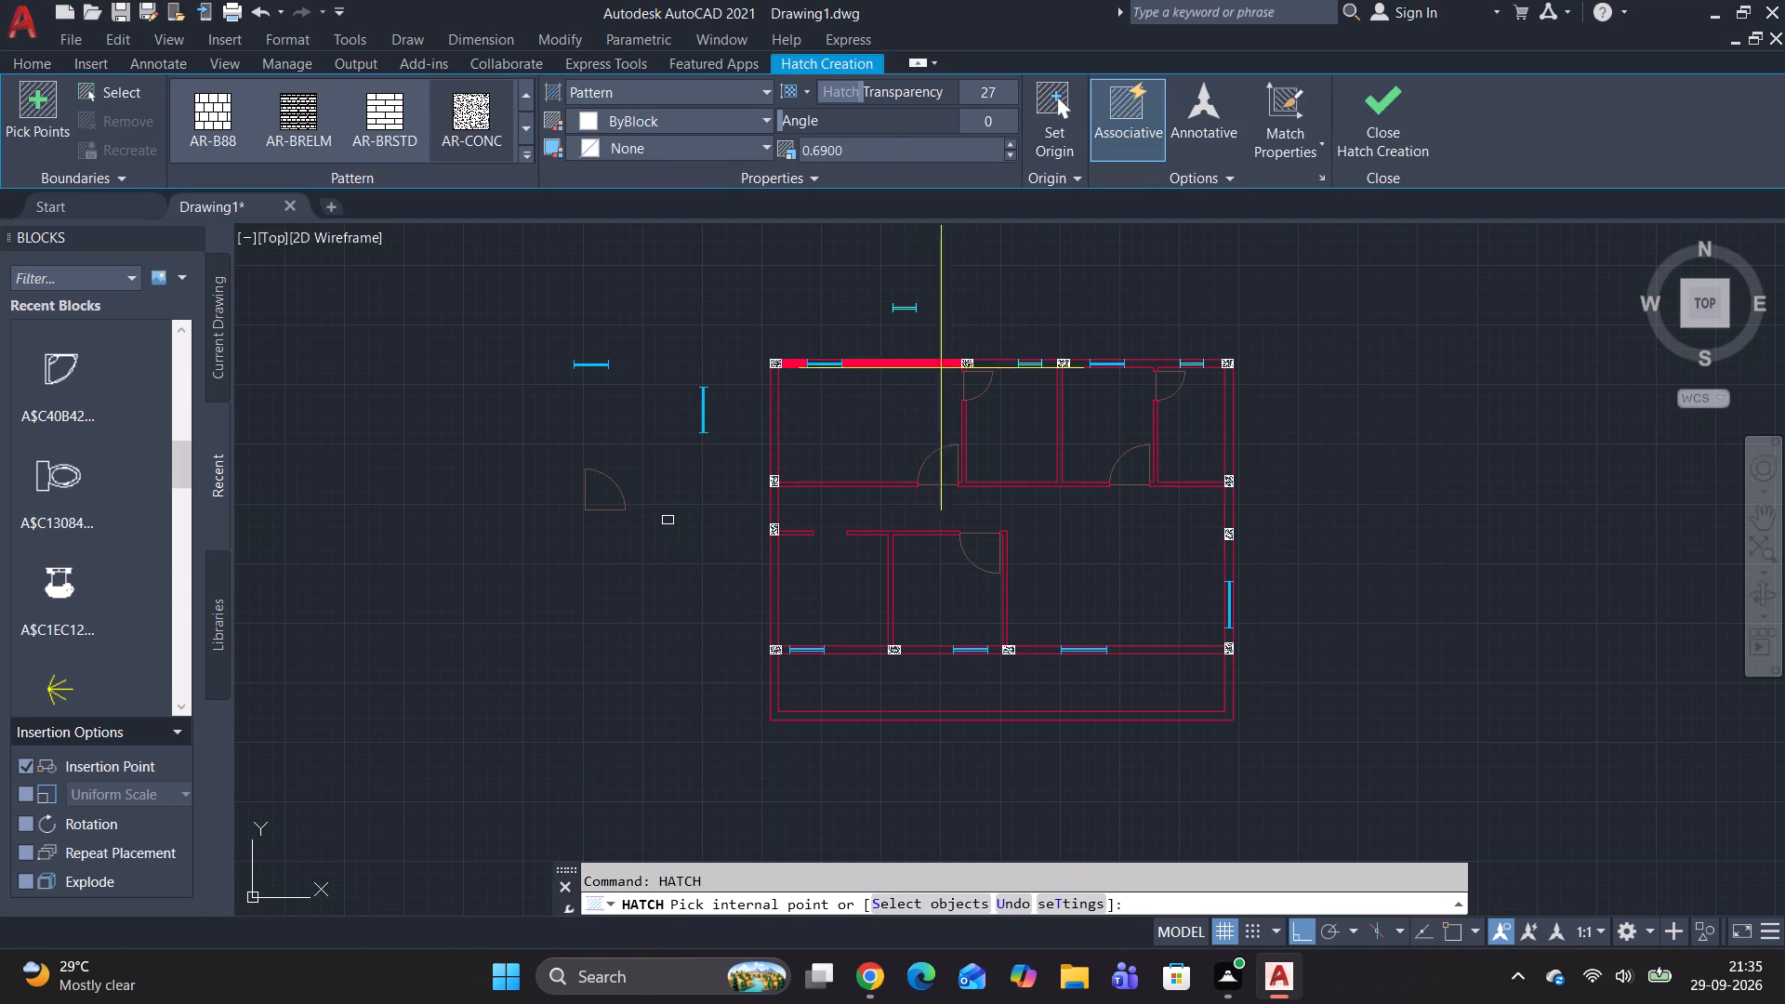
scroll(940, 368, up, 2)
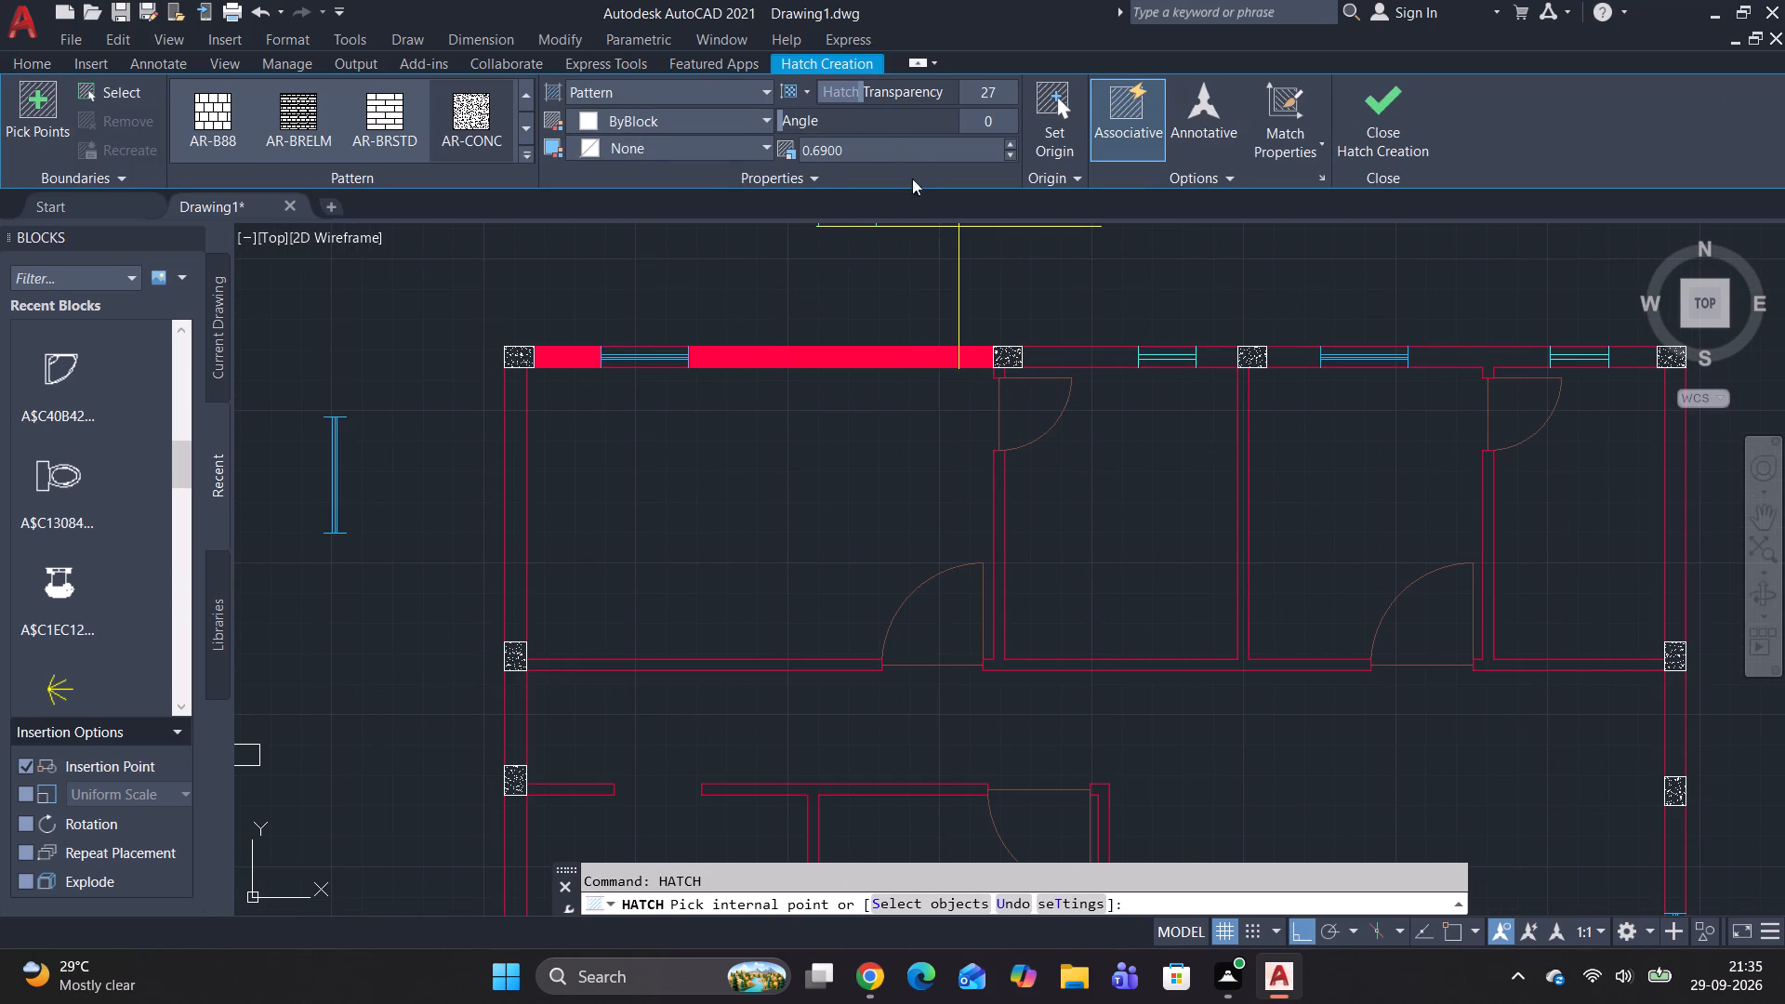
click(615, 100)
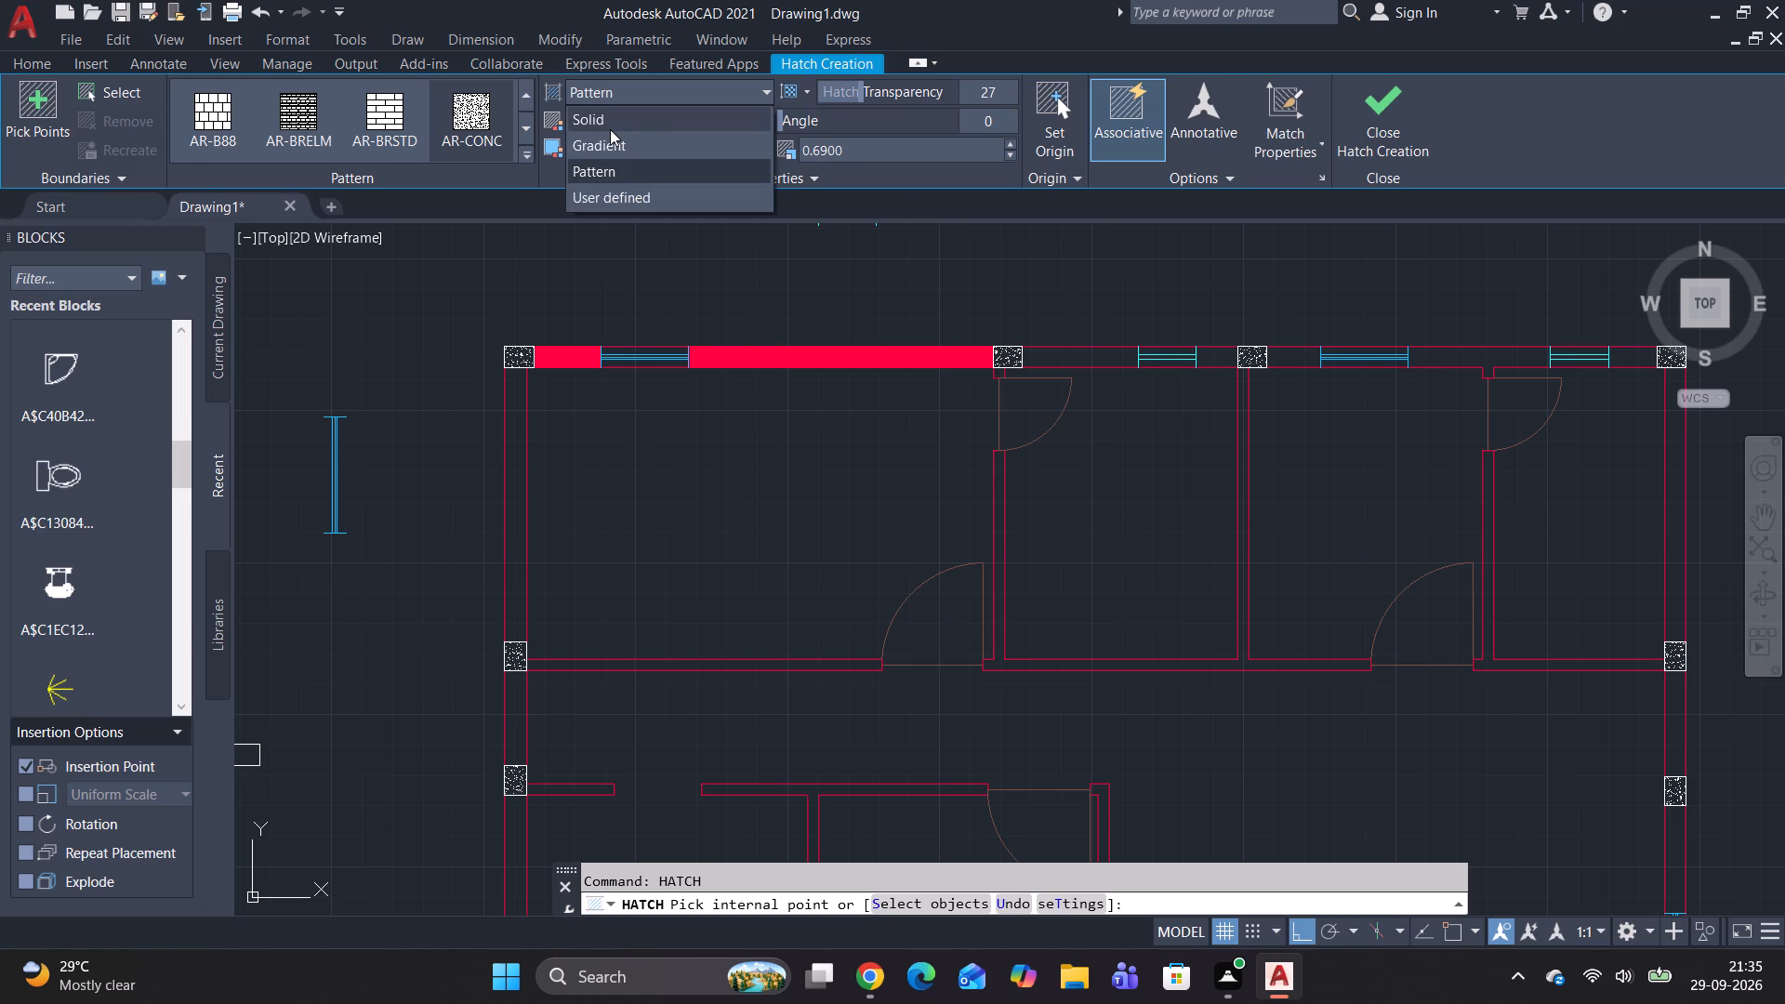
click(610, 129)
click(594, 116)
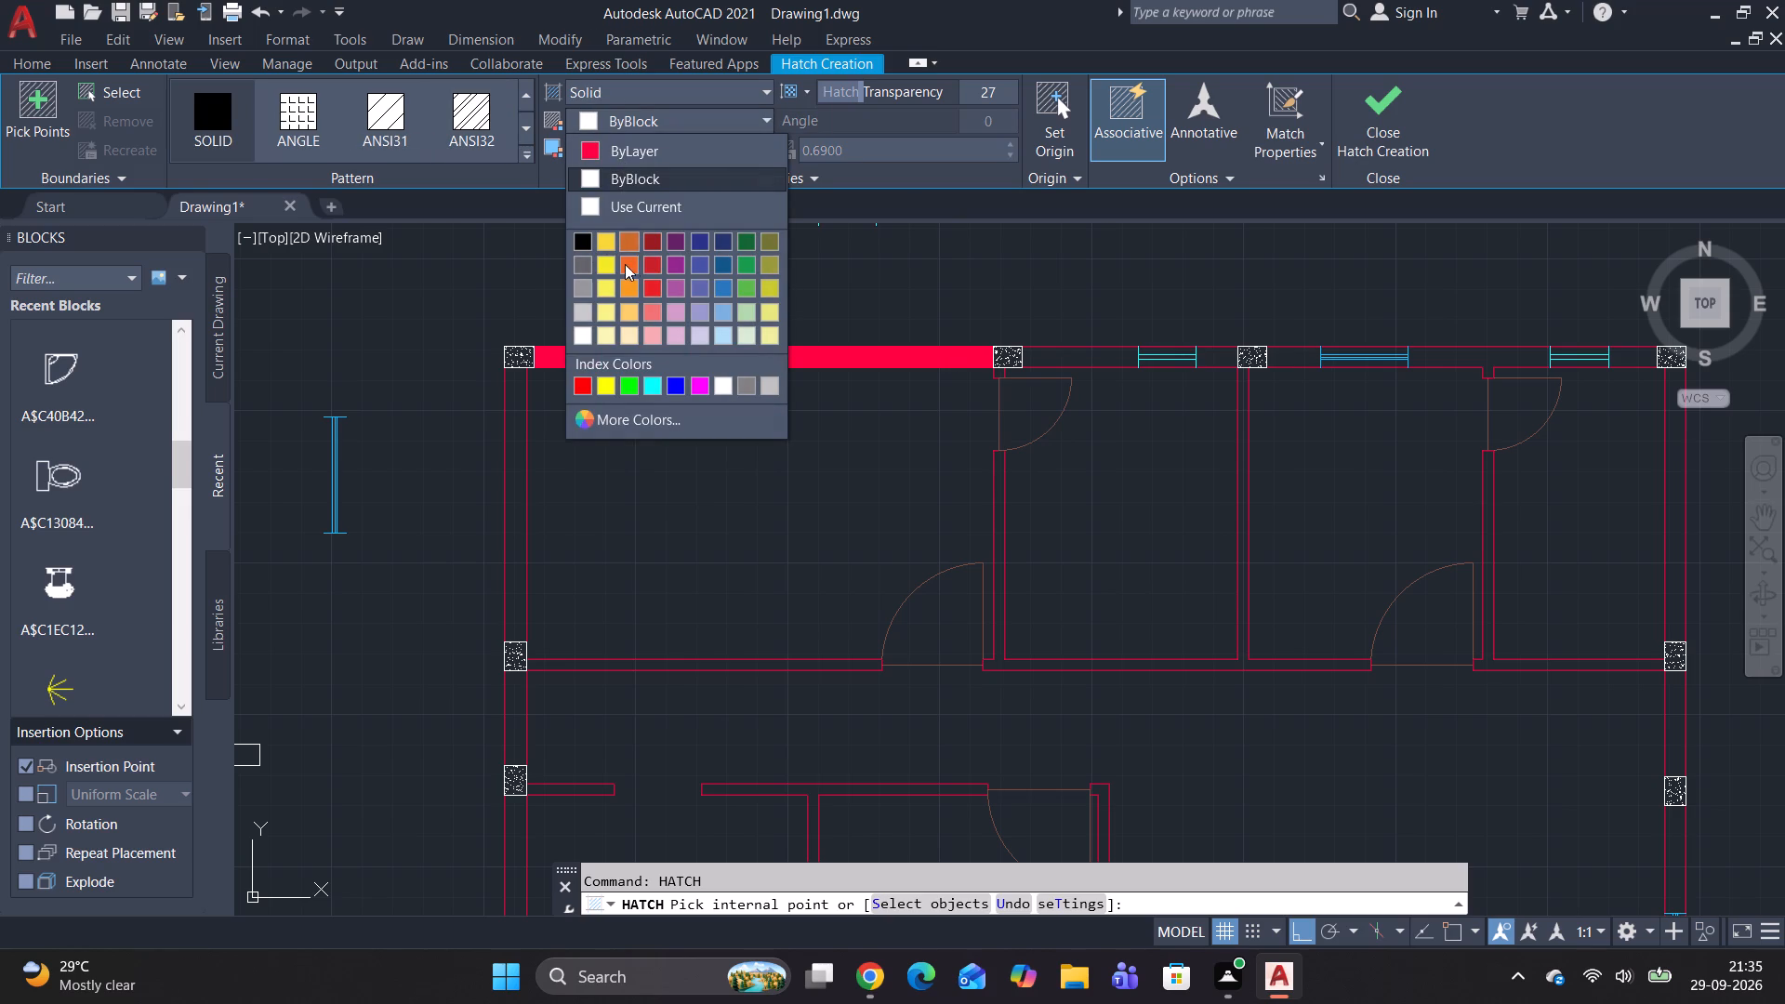
click(620, 141)
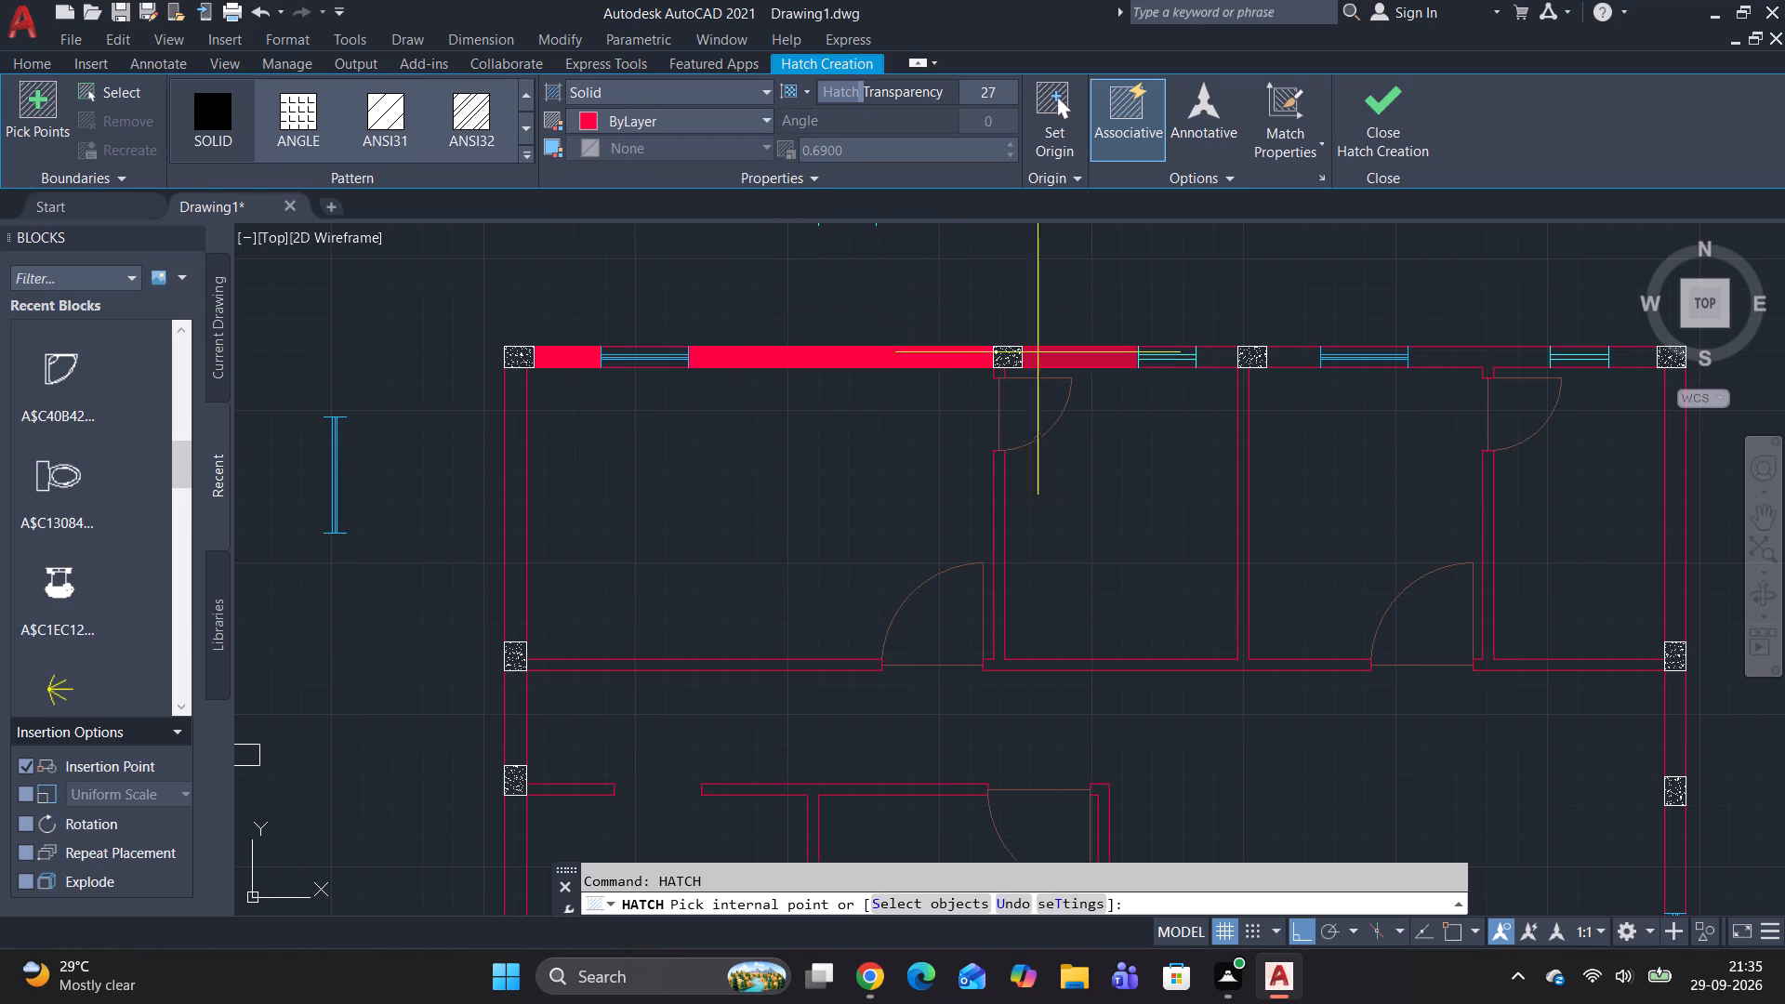
click(1075, 358)
click(1213, 360)
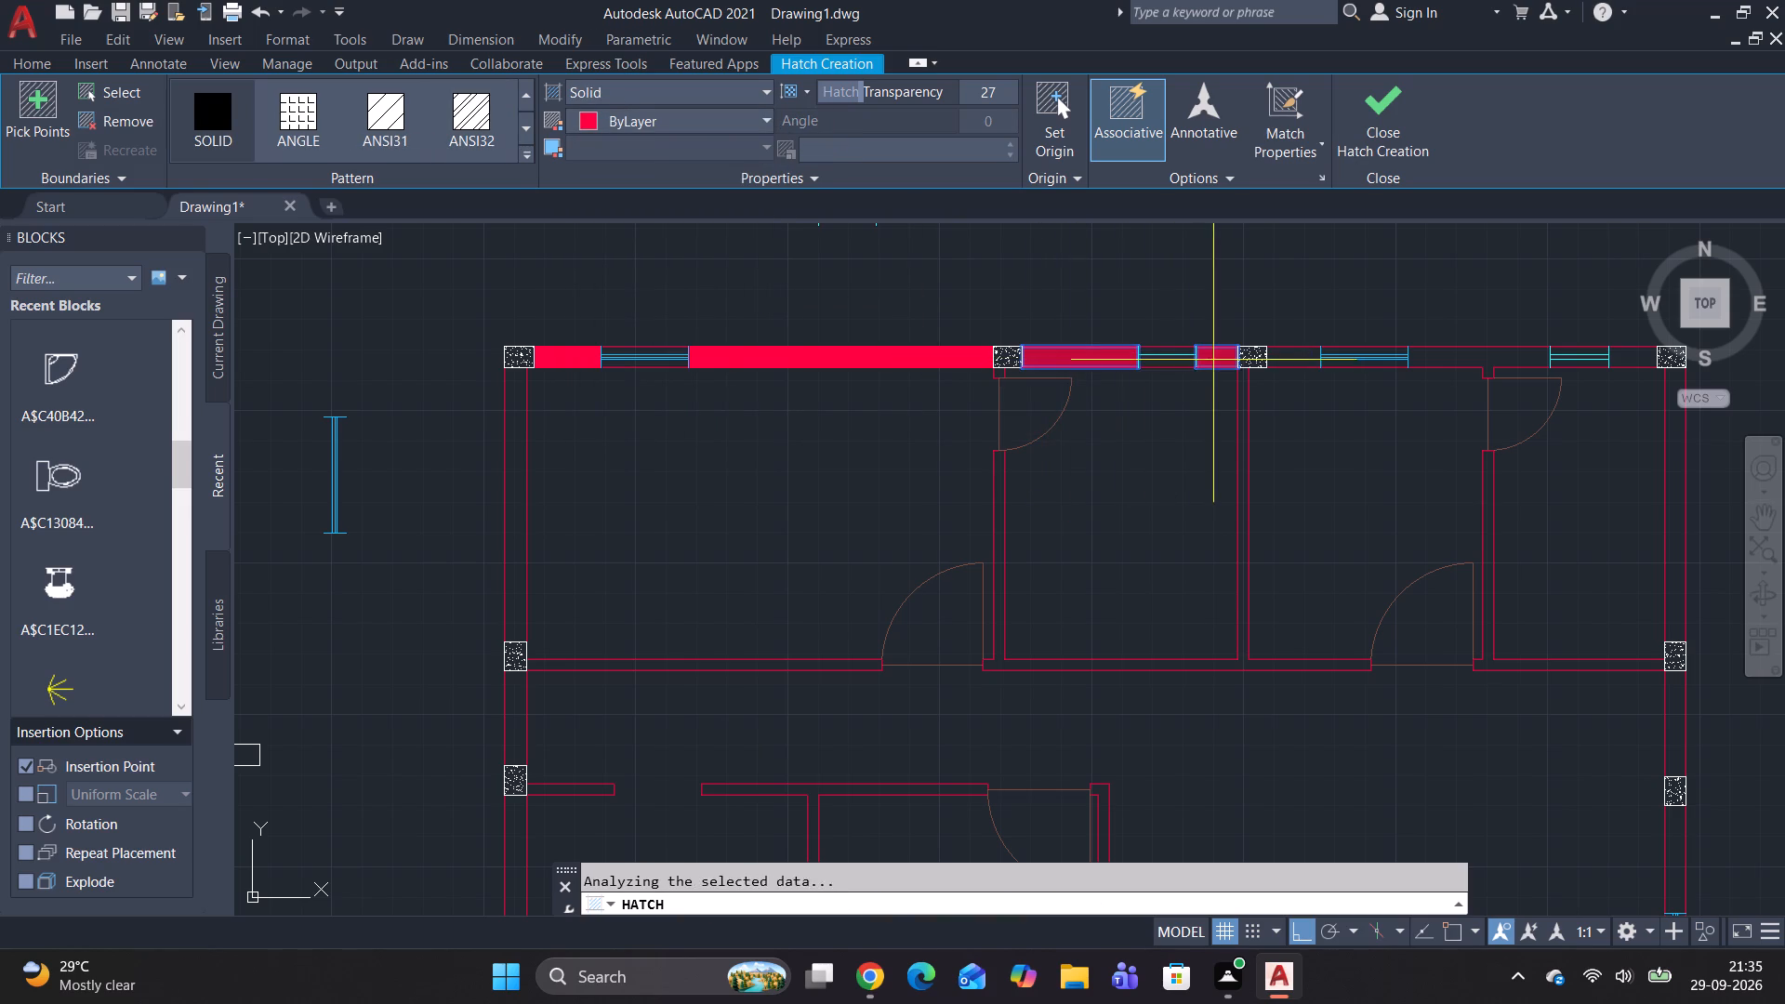
click(1302, 356)
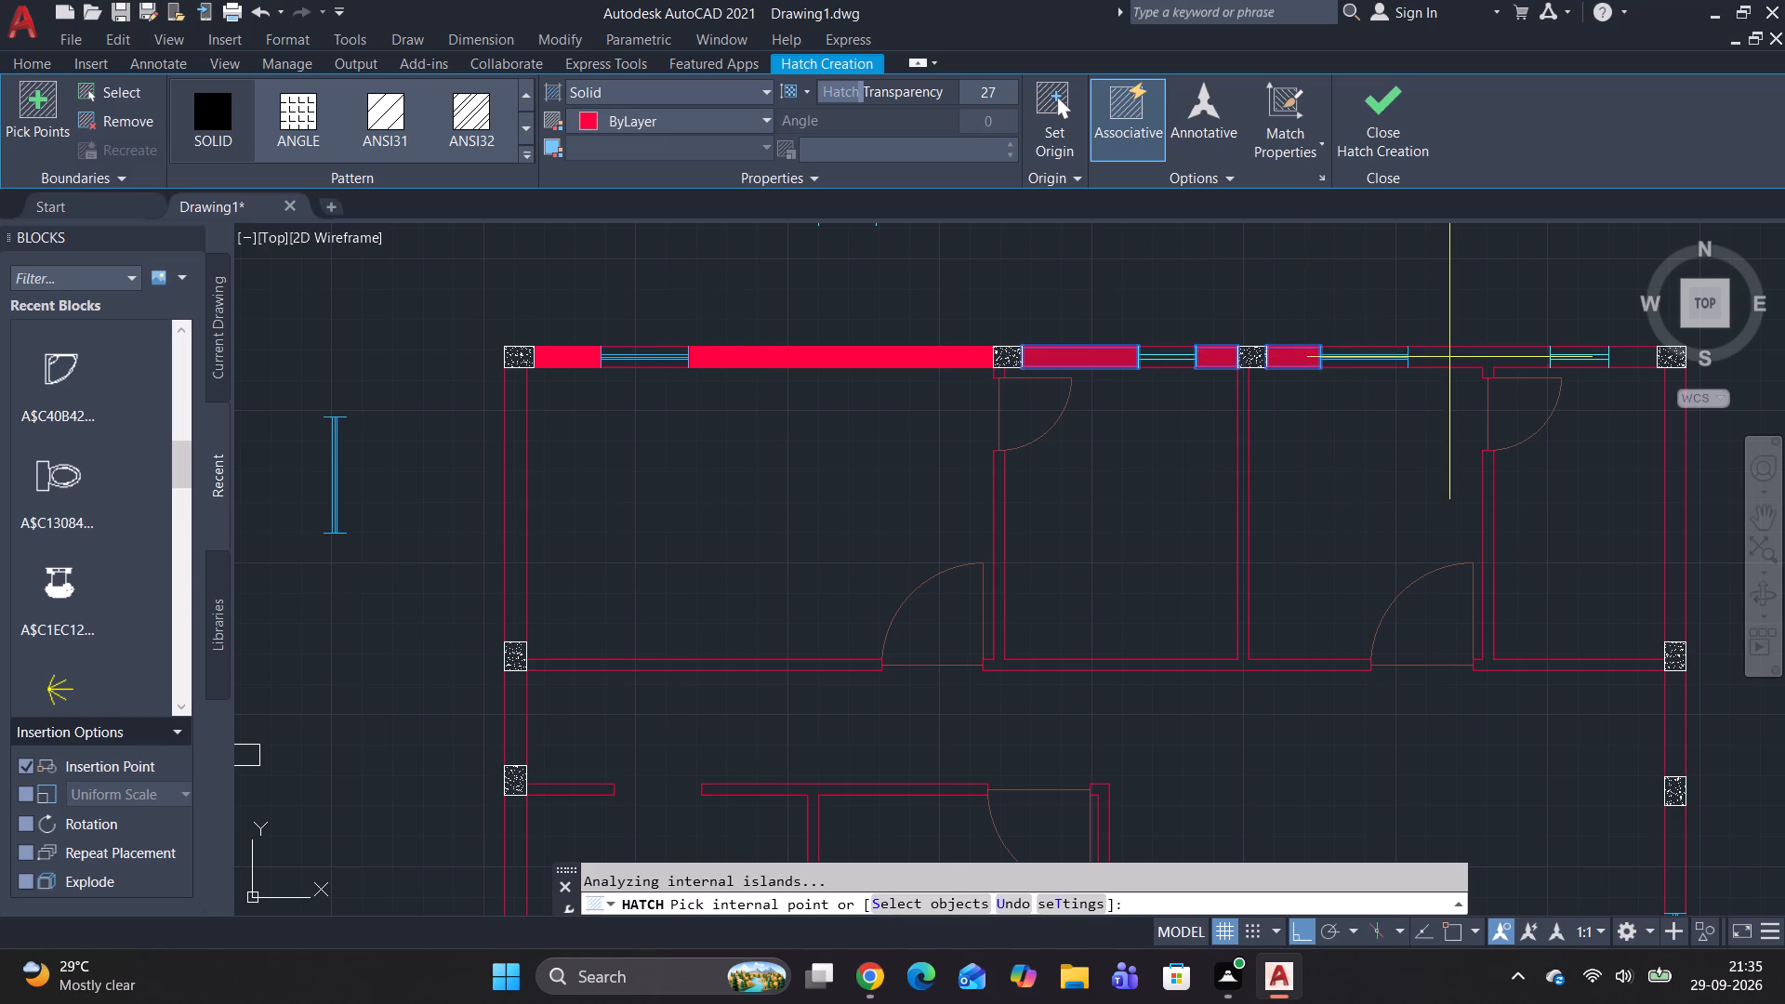
click(1453, 356)
click(1623, 357)
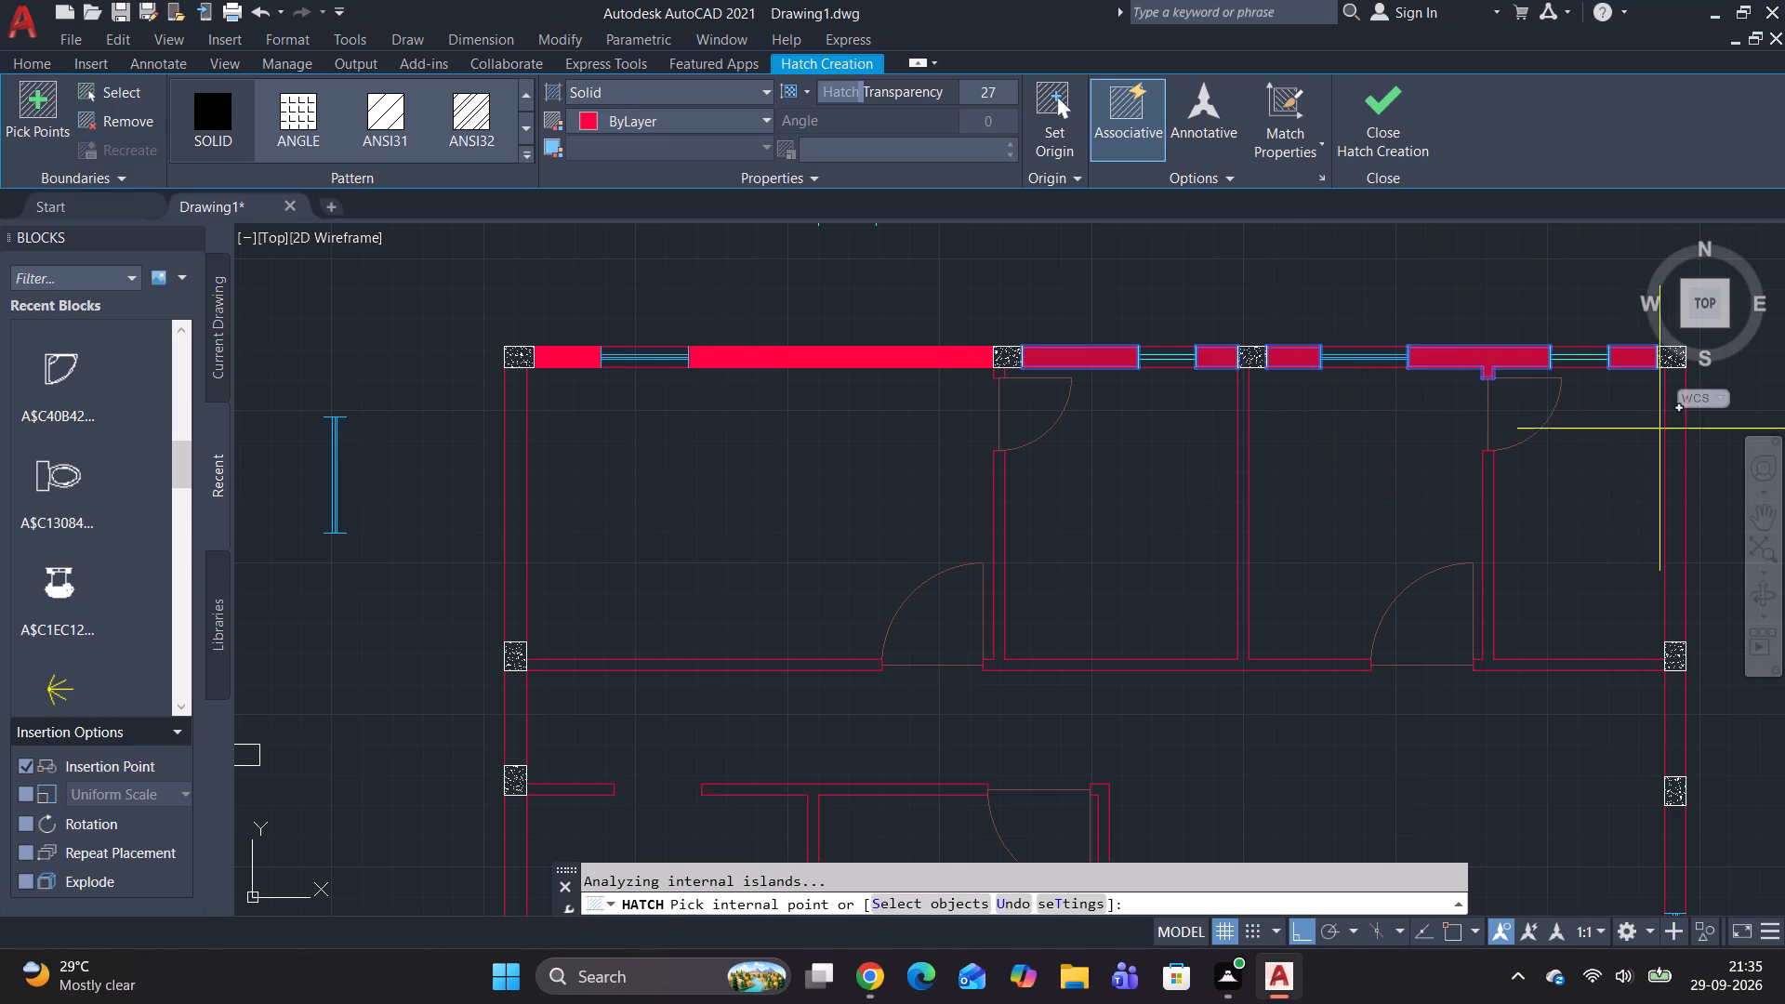
click(1674, 452)
Add the left outer wall's three segments, from the top corner column down to the lower-left corner column, to the solid hatch.
scroll(1258, 531, down, 2)
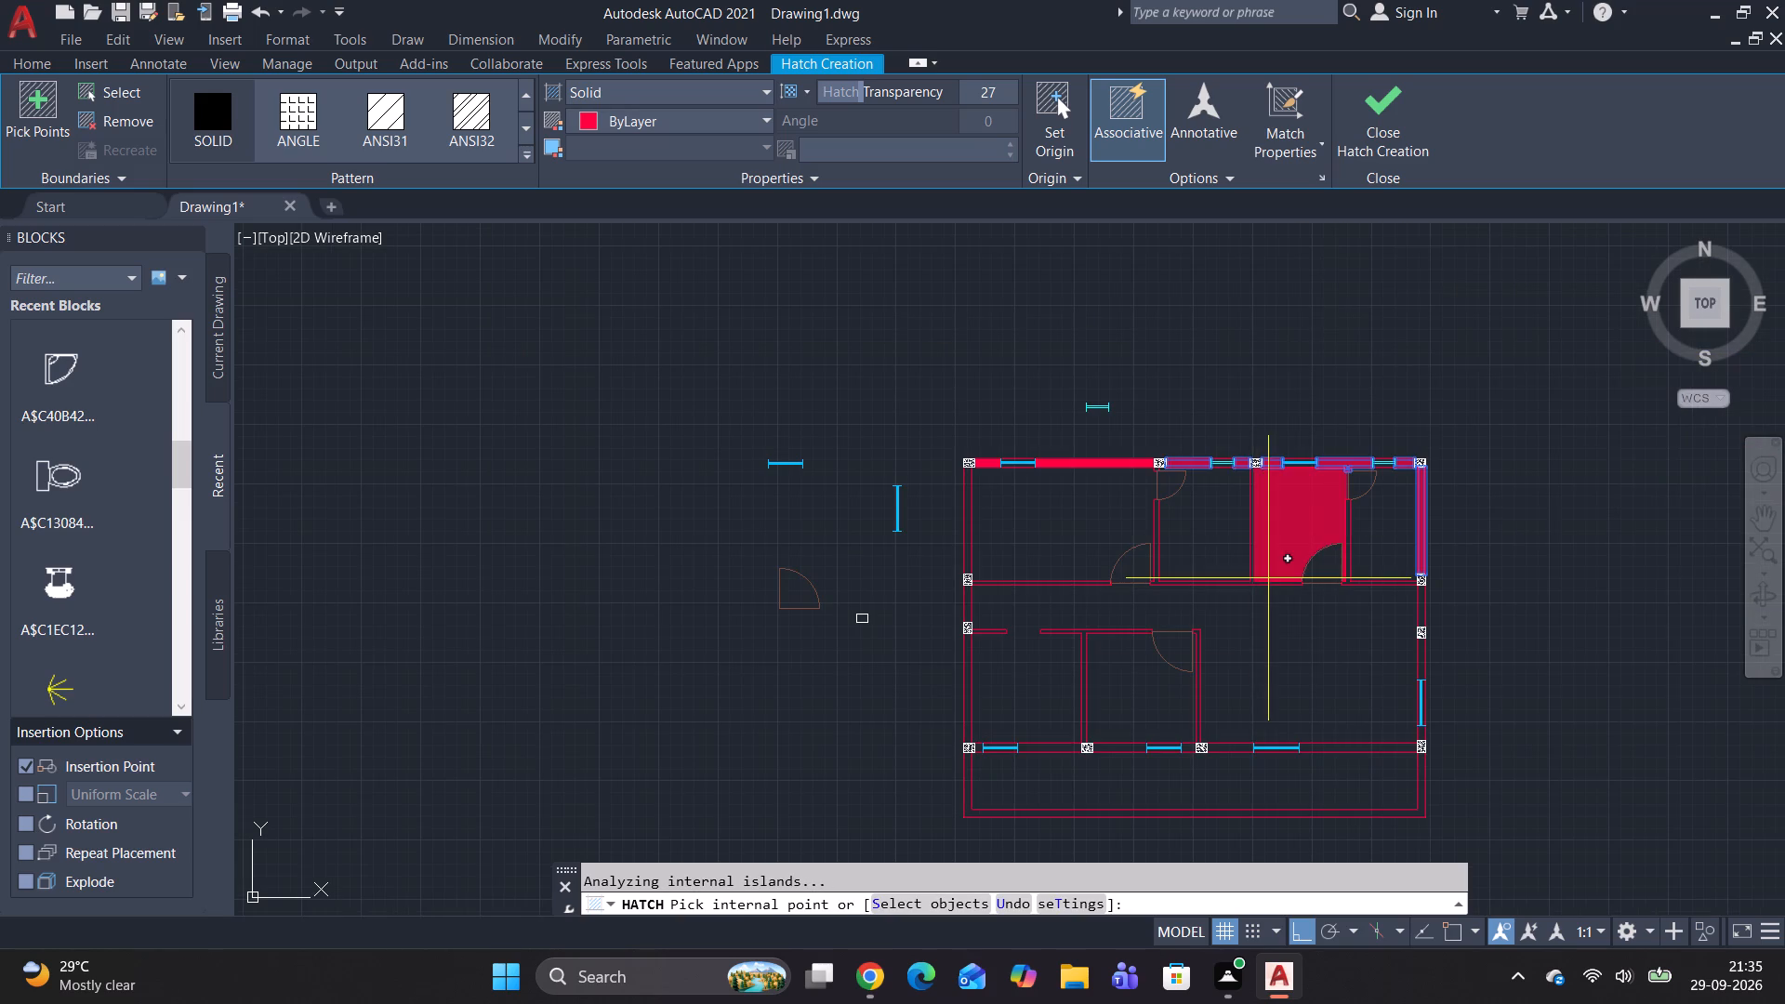
scroll(953, 501, up, 2)
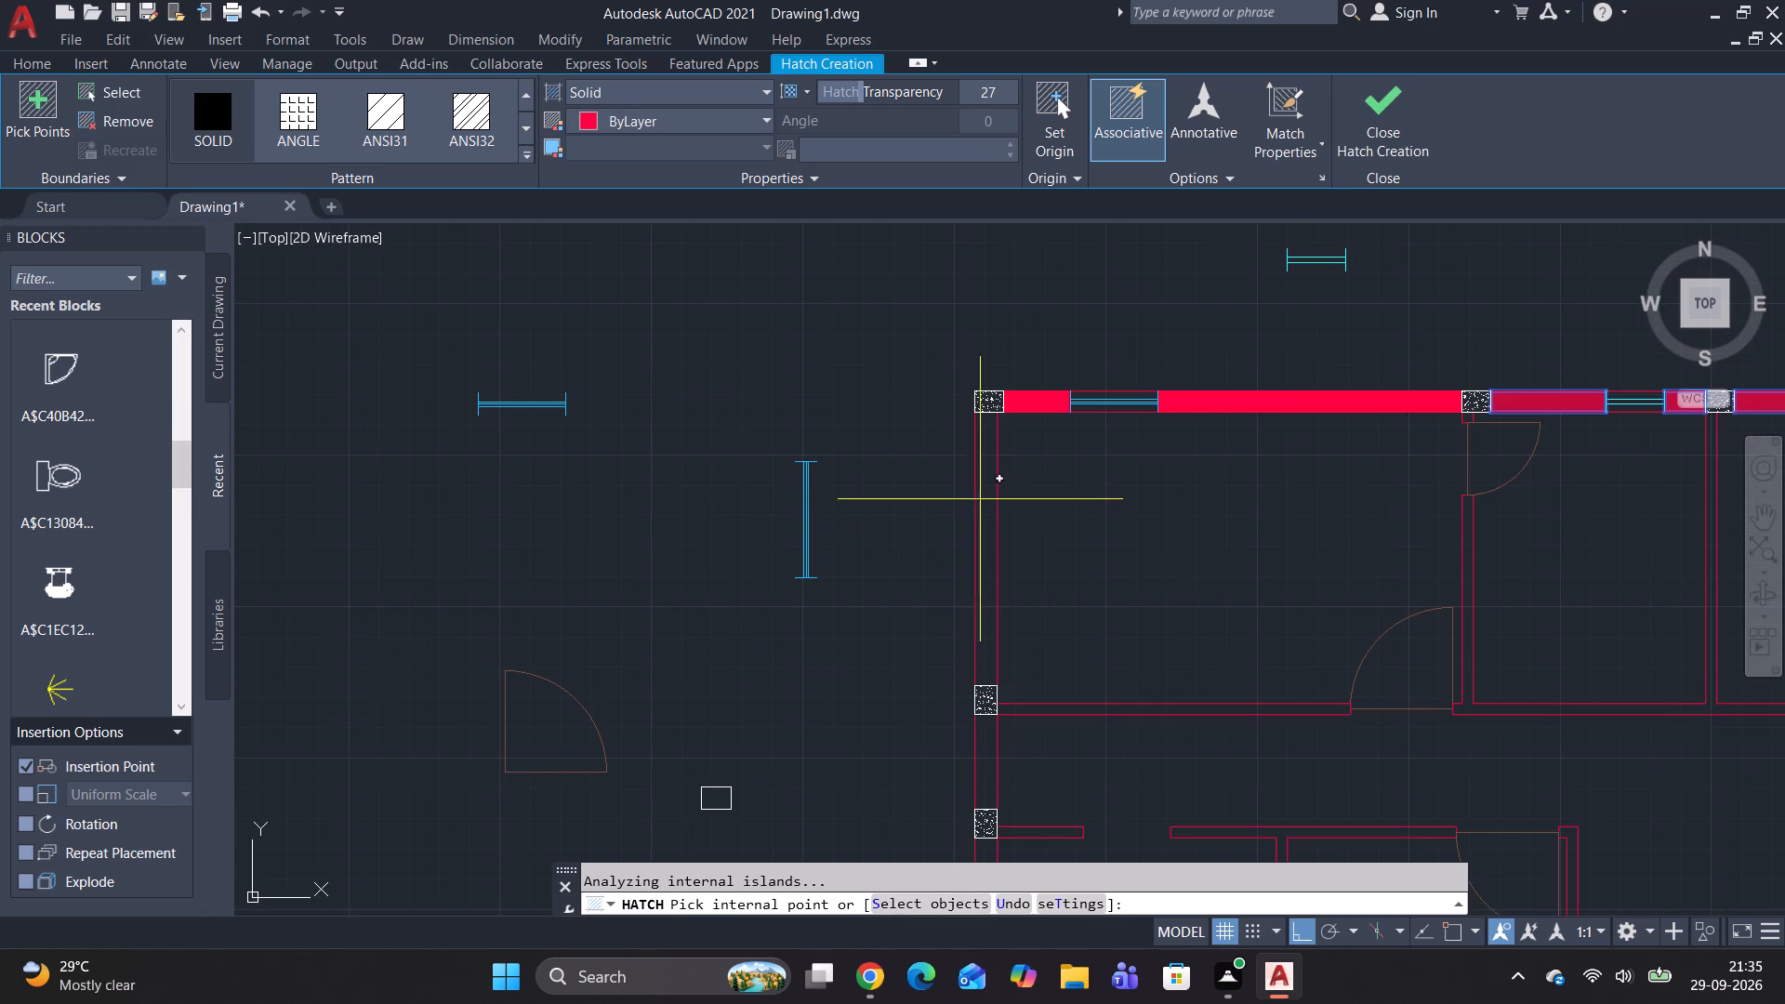
click(988, 509)
scroll(1157, 519, down, 3)
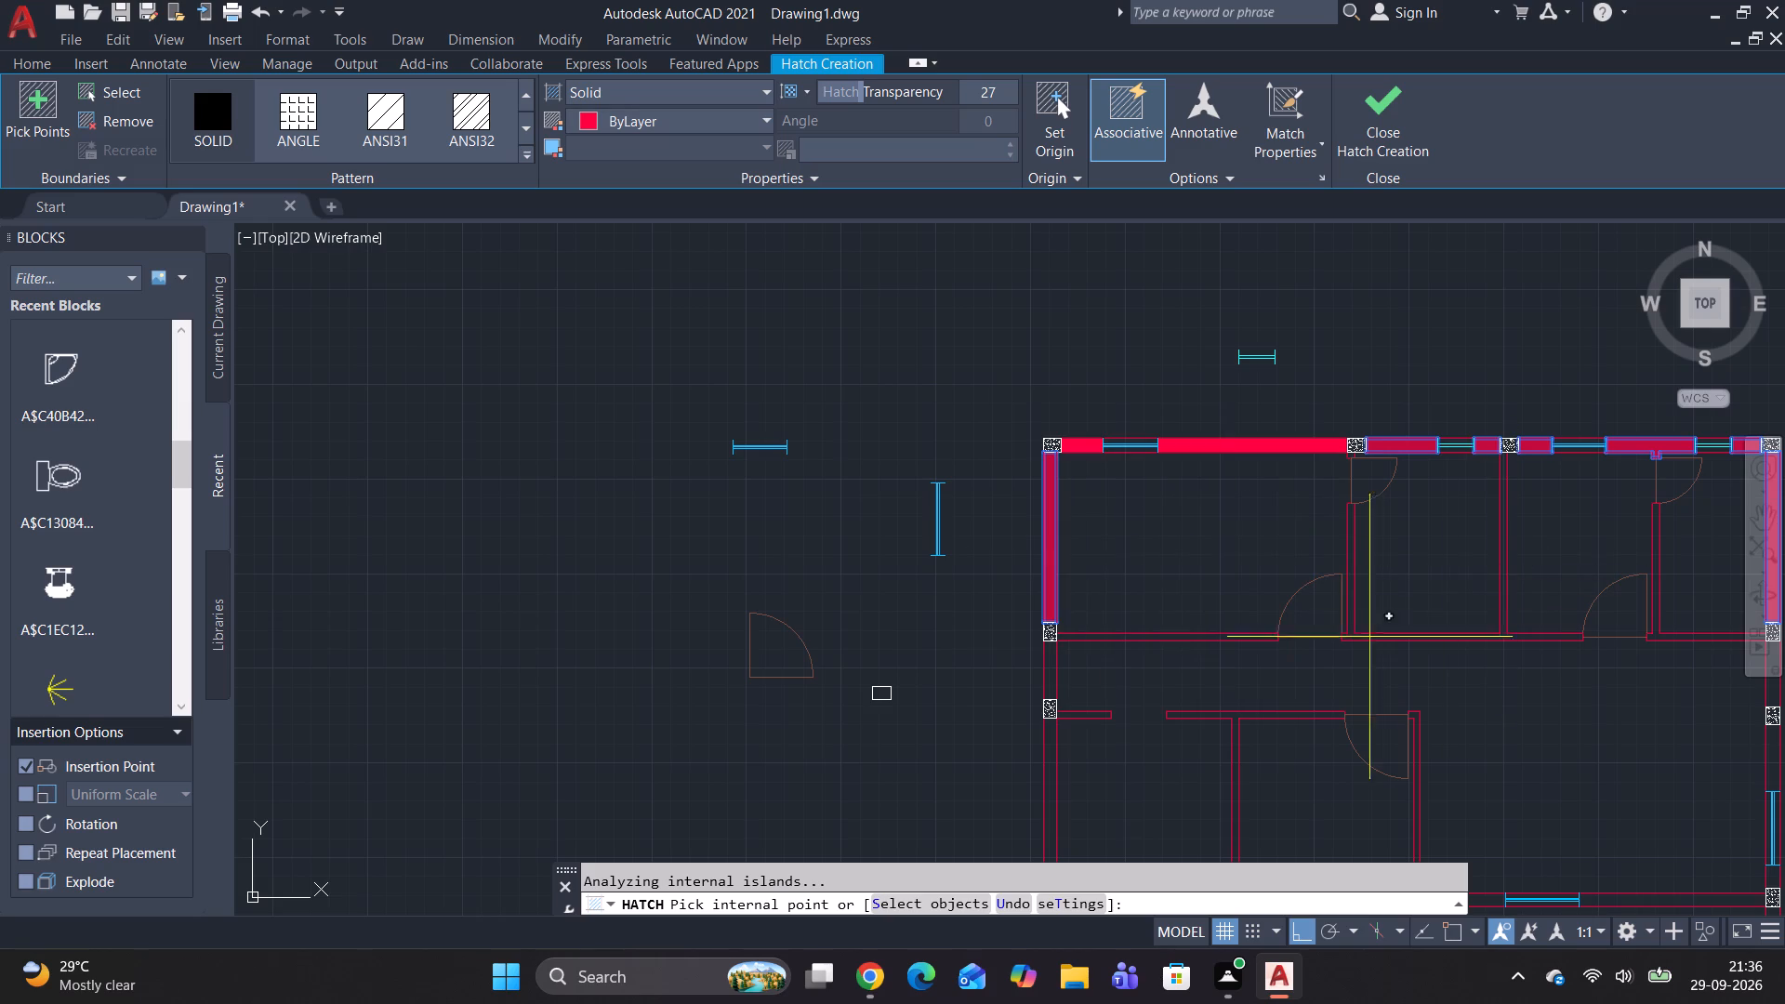
scroll(1059, 668, down, 2)
middle_drag(1050, 614, 1048, 598)
middle_click(1034, 489)
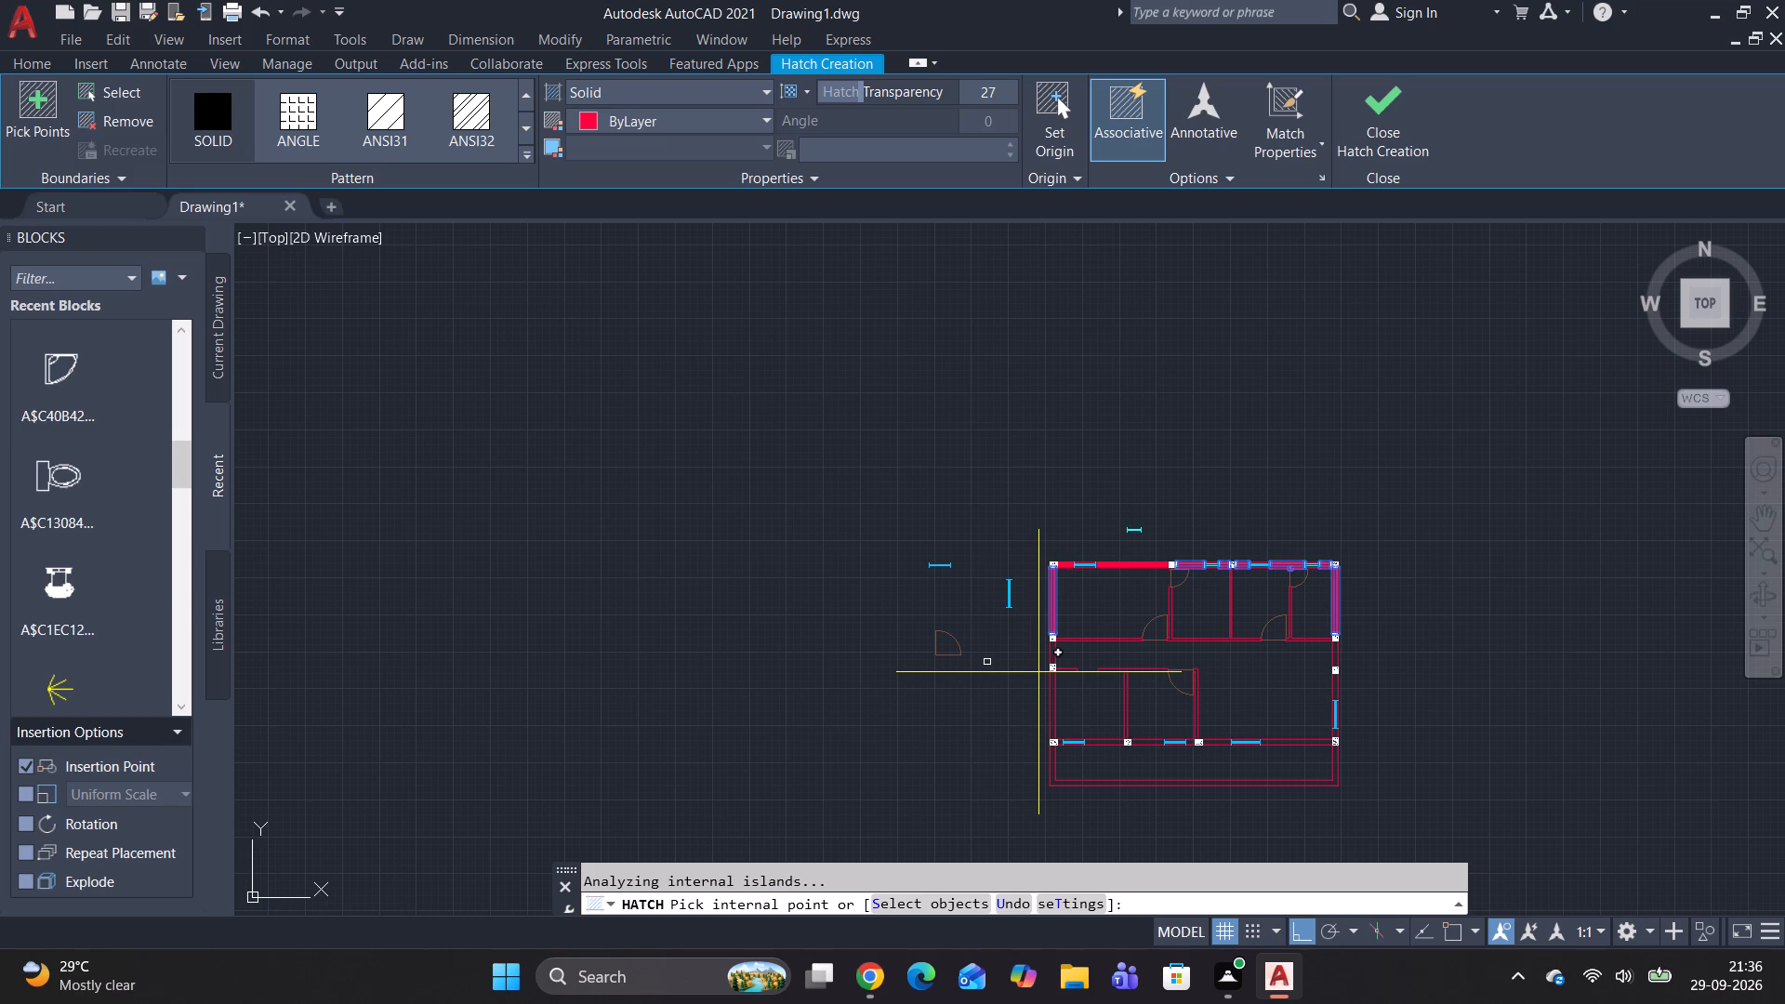
scroll(1108, 718, up, 1)
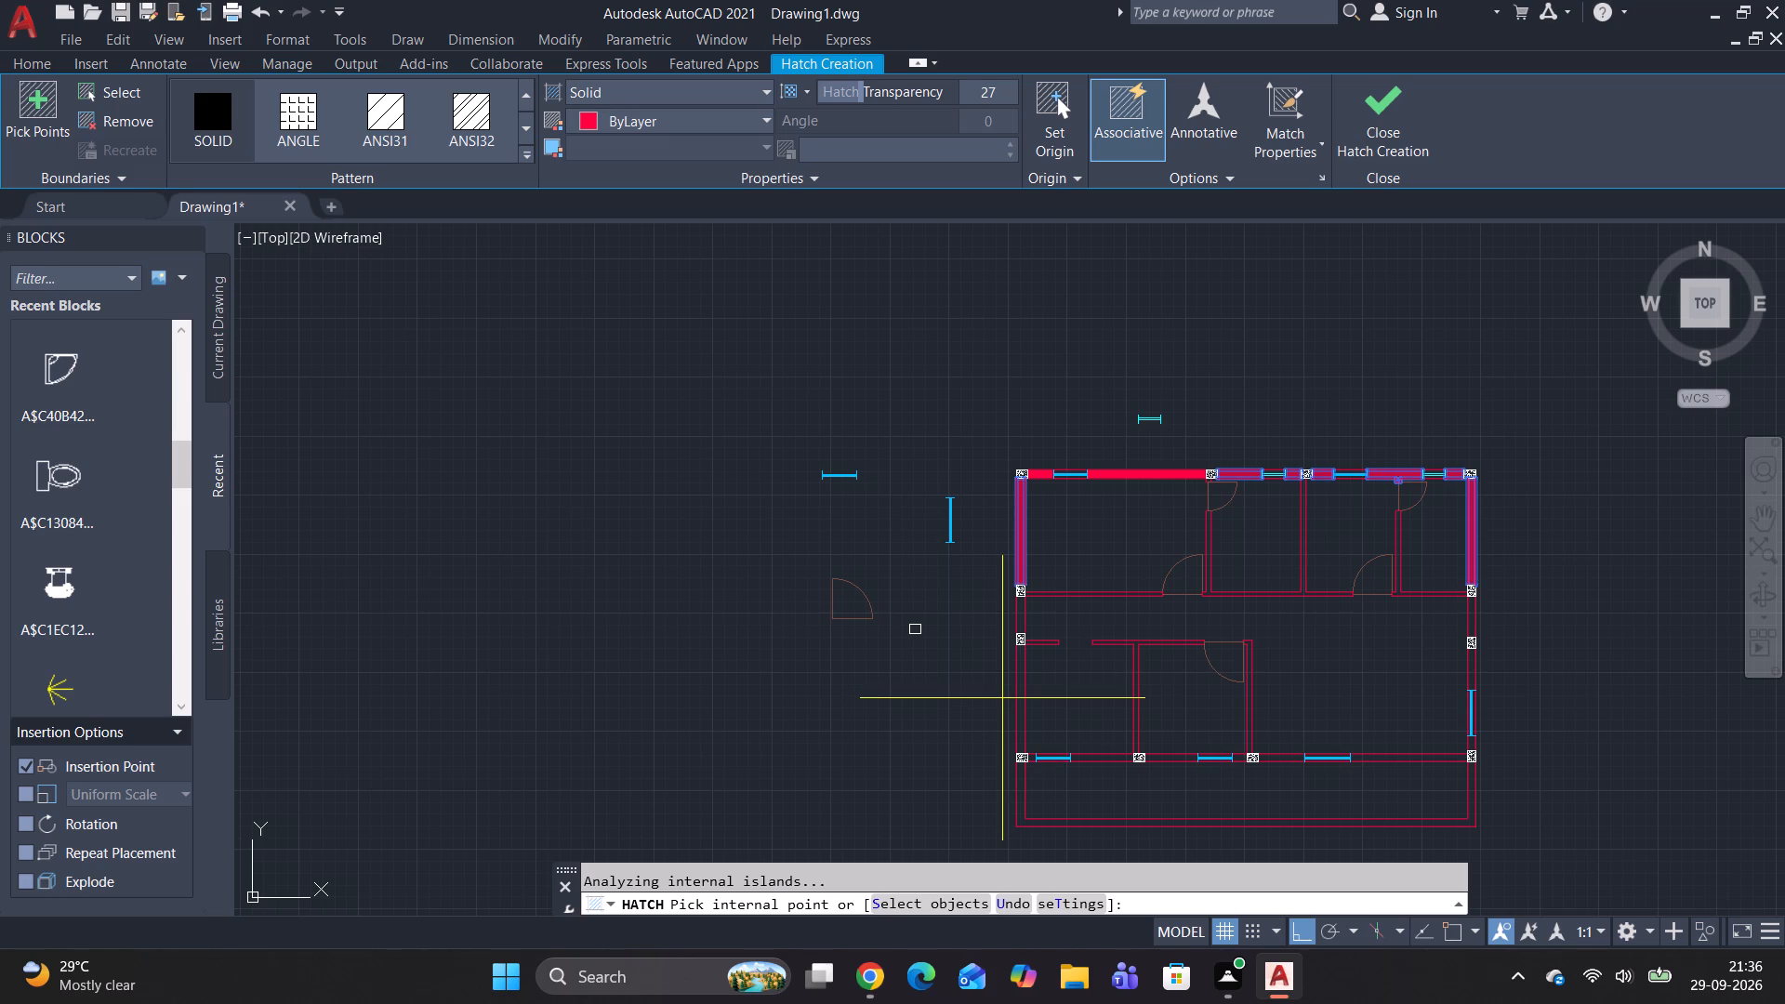
scroll(1062, 639, up, 3)
click(892, 568)
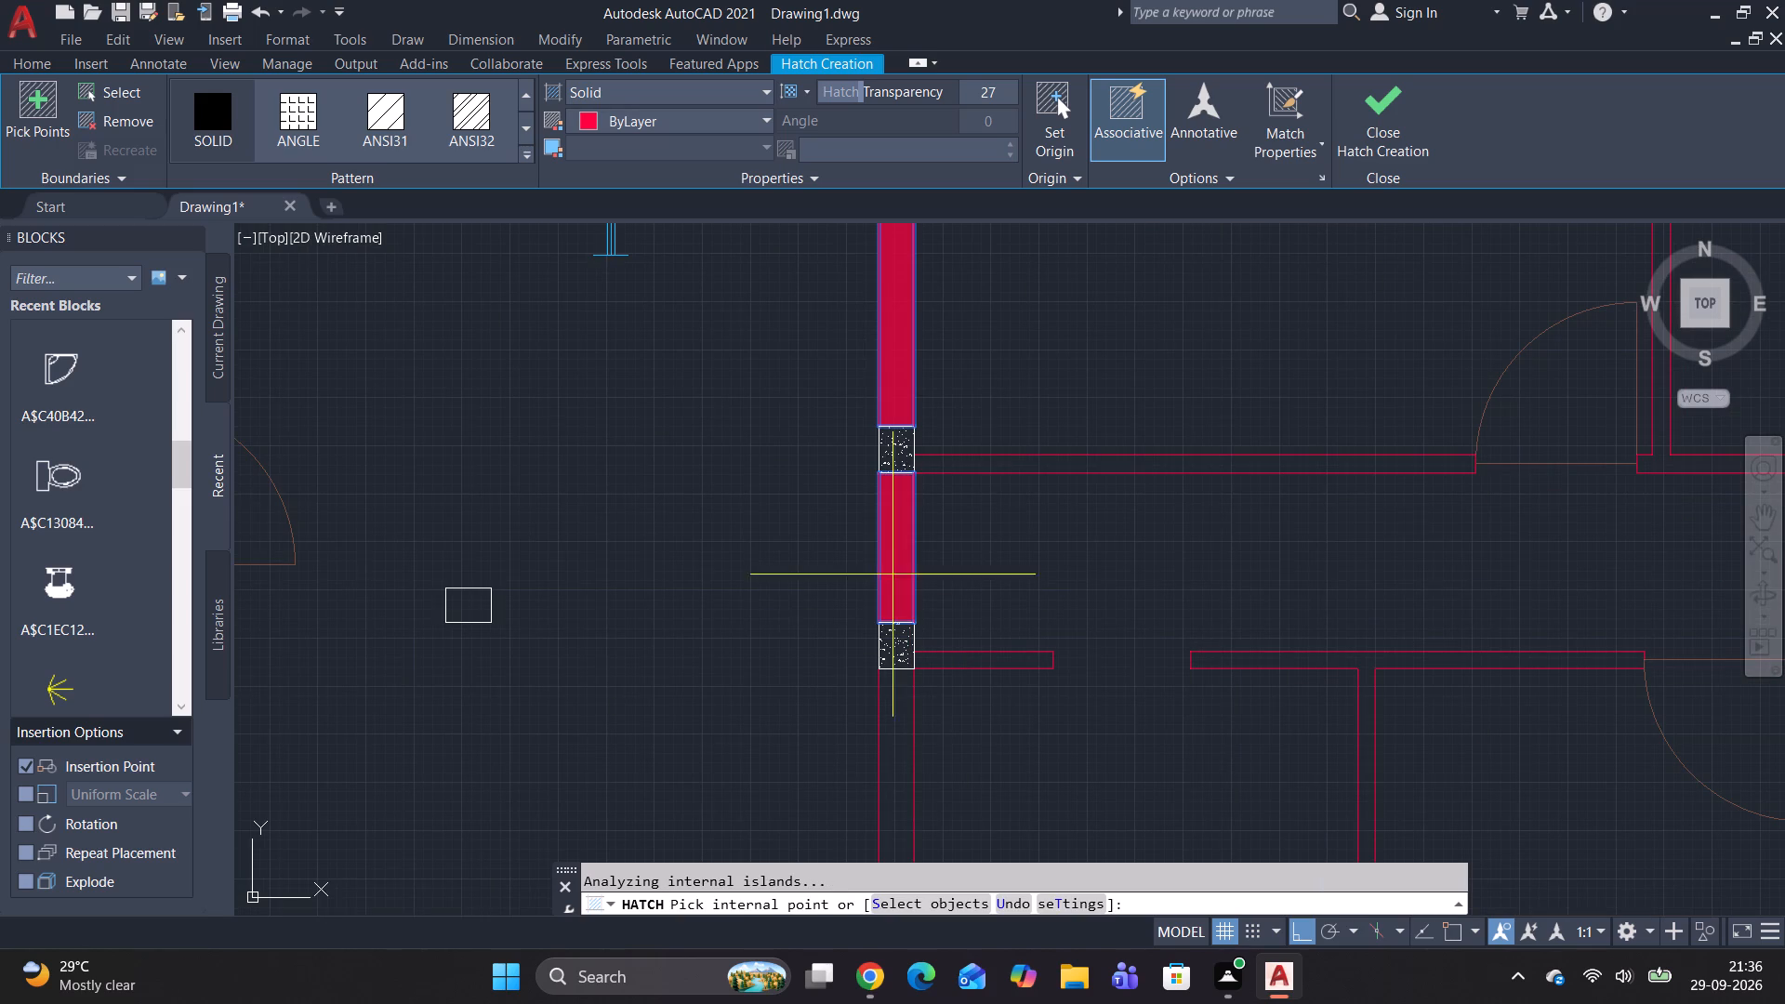
middle_drag(895, 728, 941, 400)
click(945, 507)
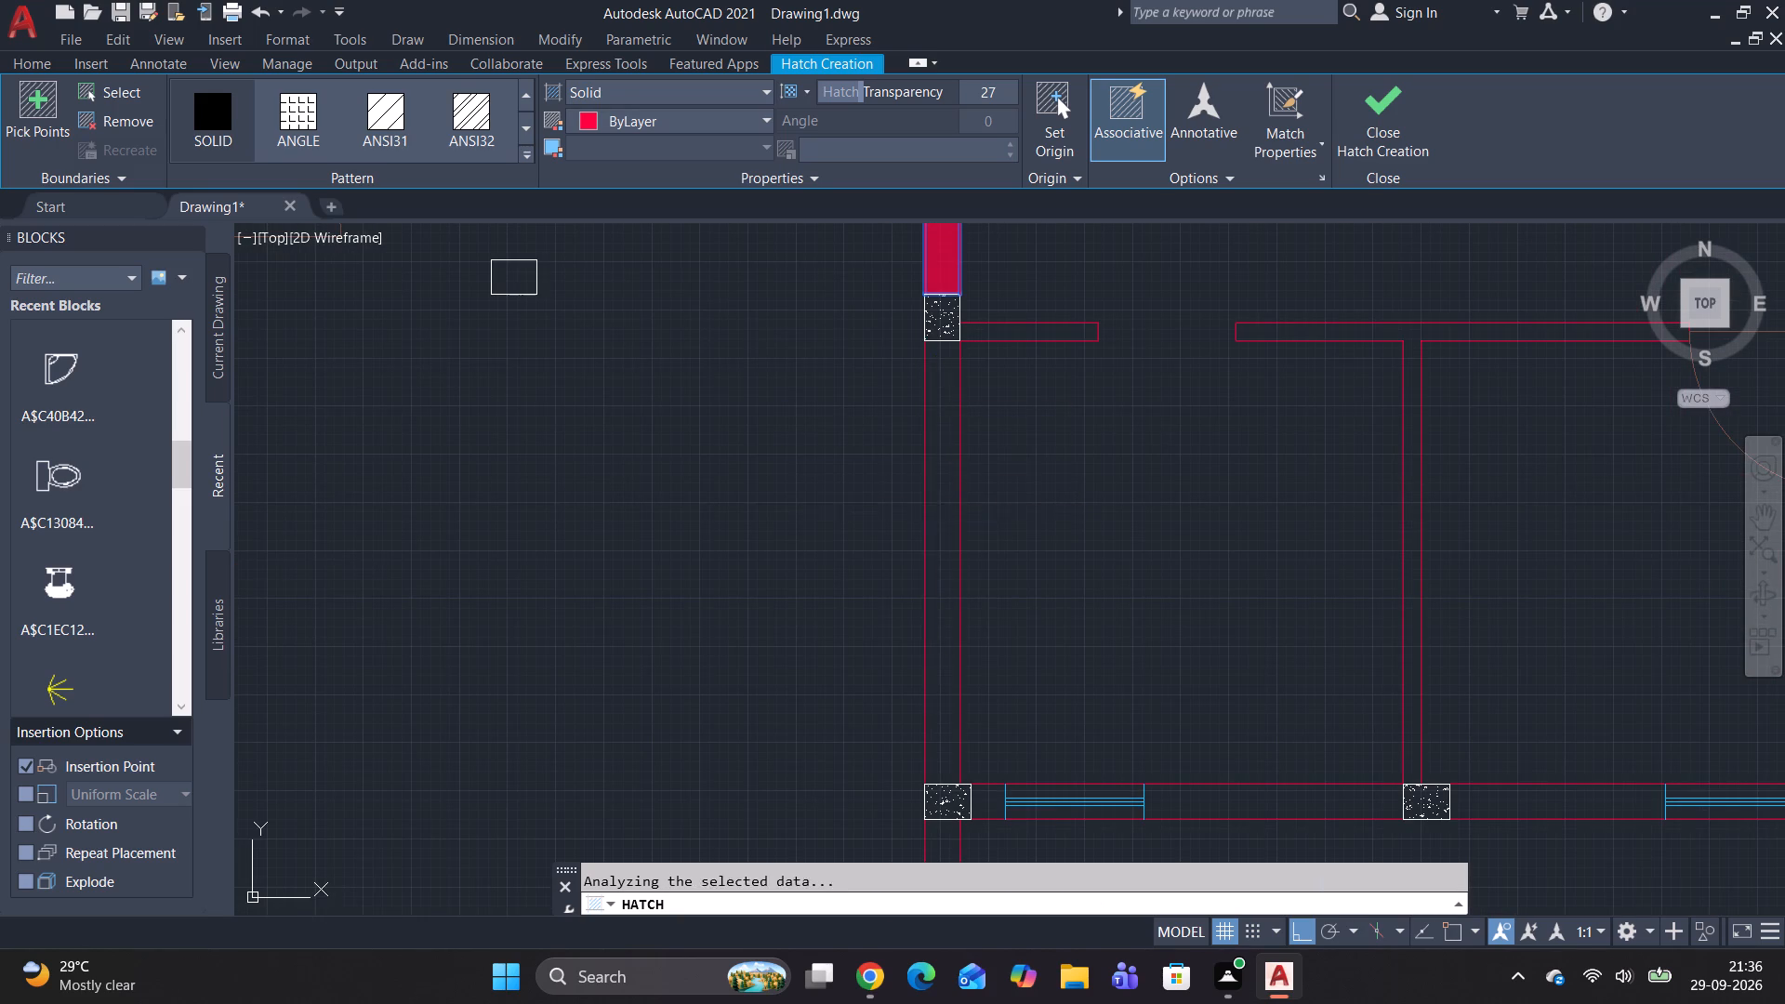
Add the lower wall segments on both sides of the first window and between the second column and second window to the hatch.
scroll(1059, 791, up, 2)
click(890, 812)
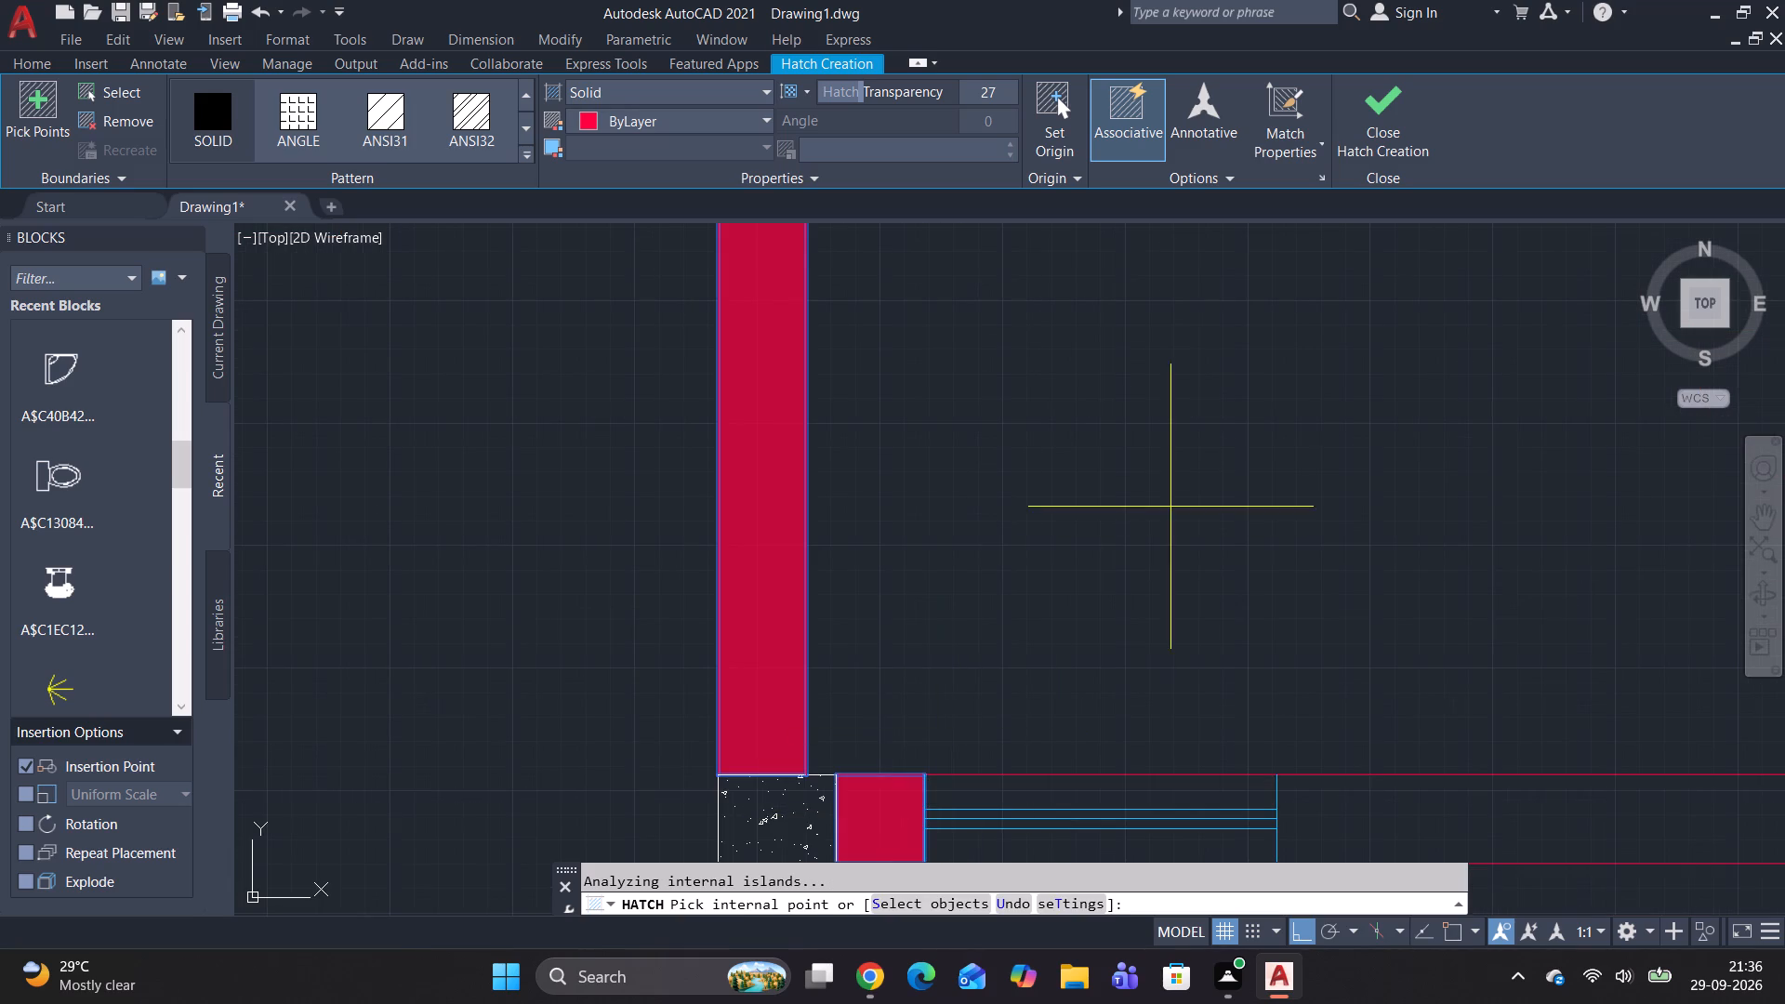
scroll(1171, 495, down, 3)
click(1412, 714)
middle_drag(1422, 705, 363, 552)
click(816, 548)
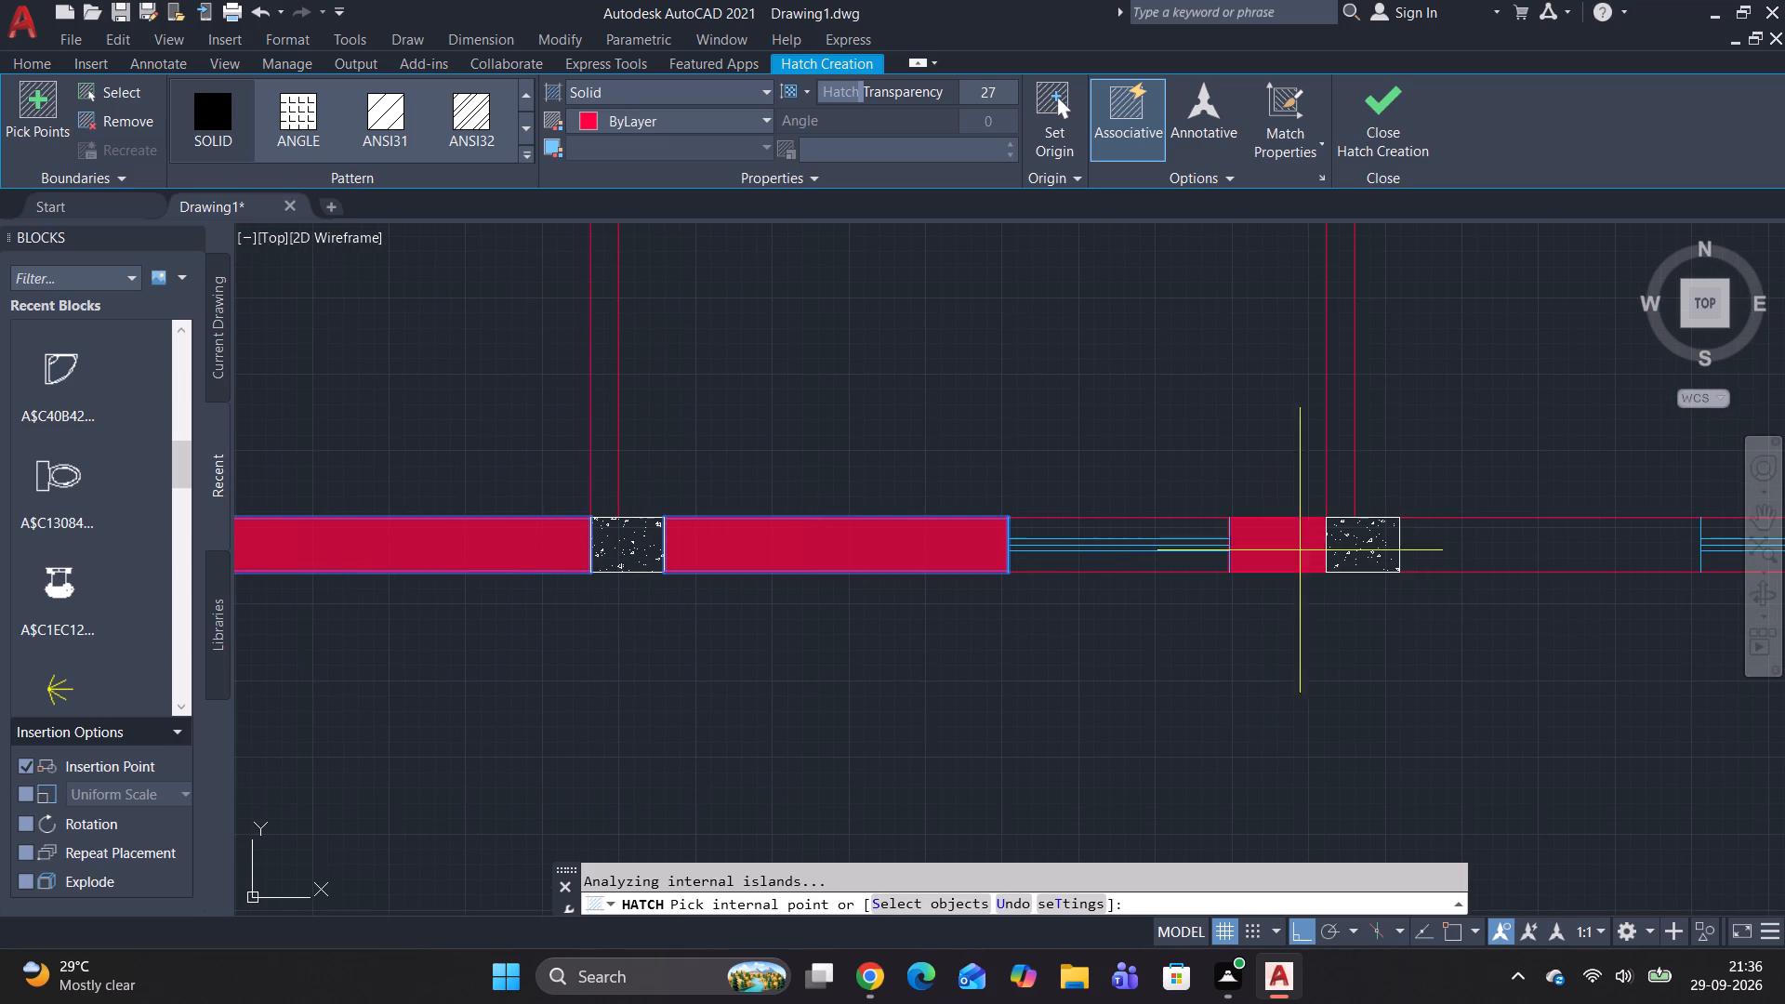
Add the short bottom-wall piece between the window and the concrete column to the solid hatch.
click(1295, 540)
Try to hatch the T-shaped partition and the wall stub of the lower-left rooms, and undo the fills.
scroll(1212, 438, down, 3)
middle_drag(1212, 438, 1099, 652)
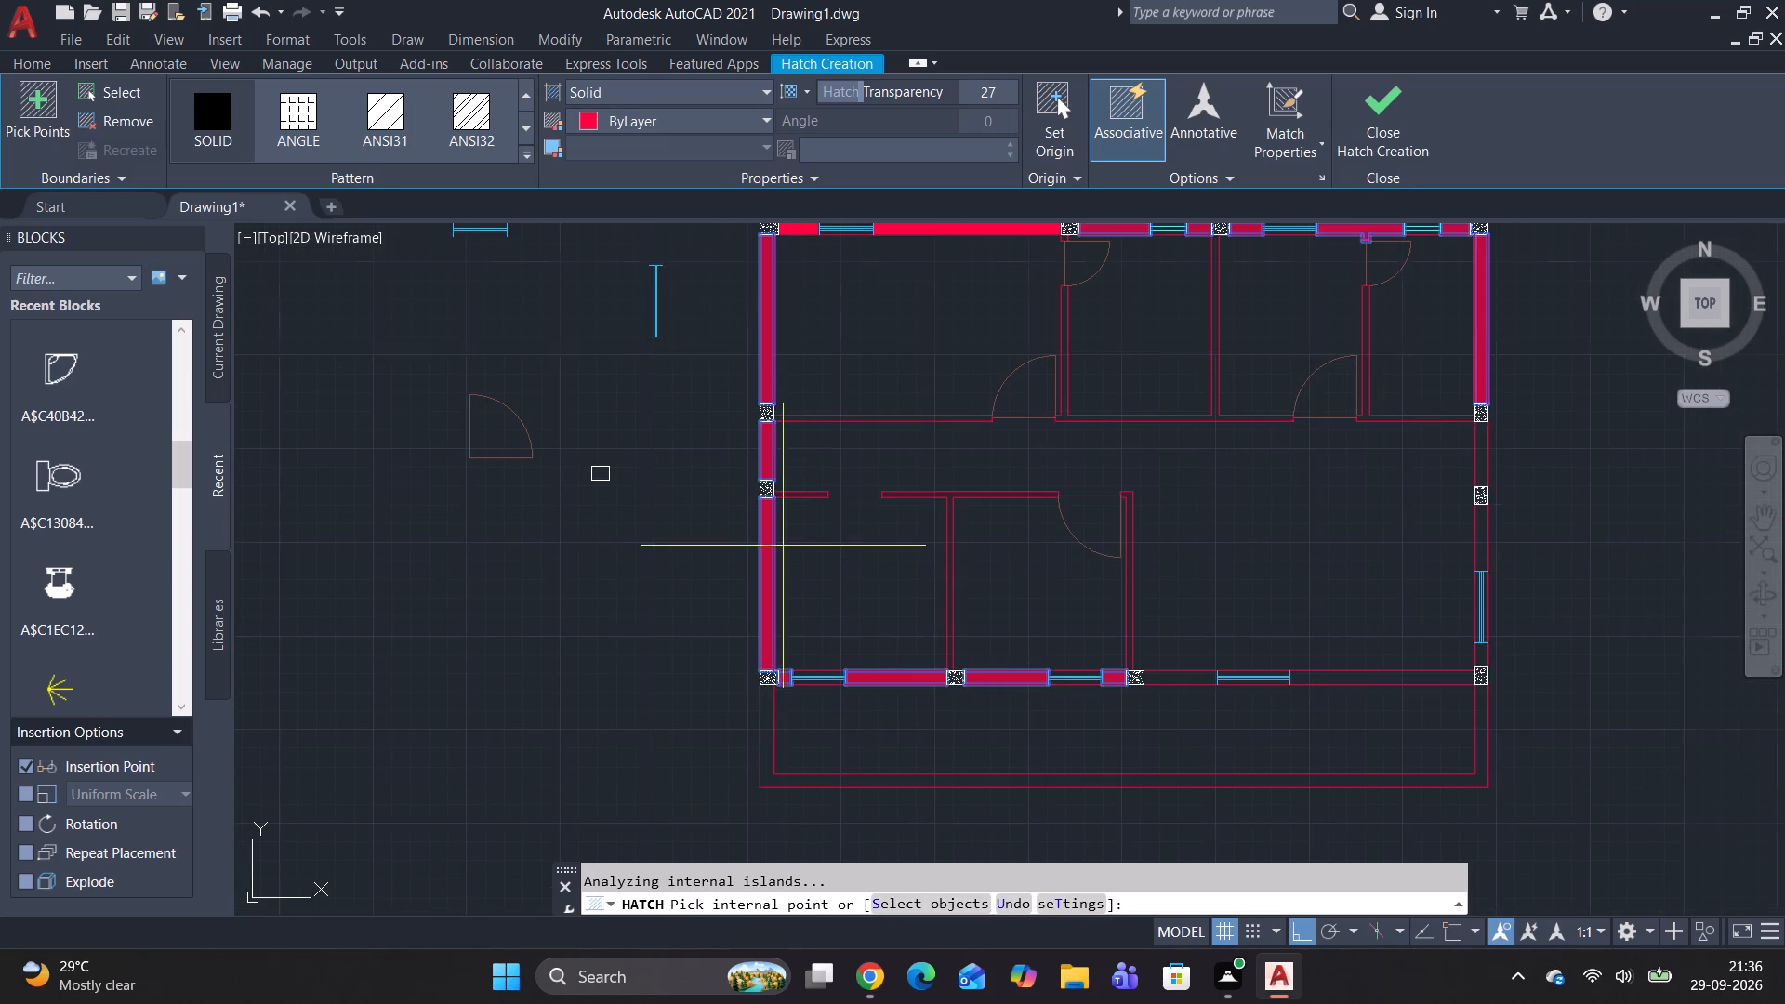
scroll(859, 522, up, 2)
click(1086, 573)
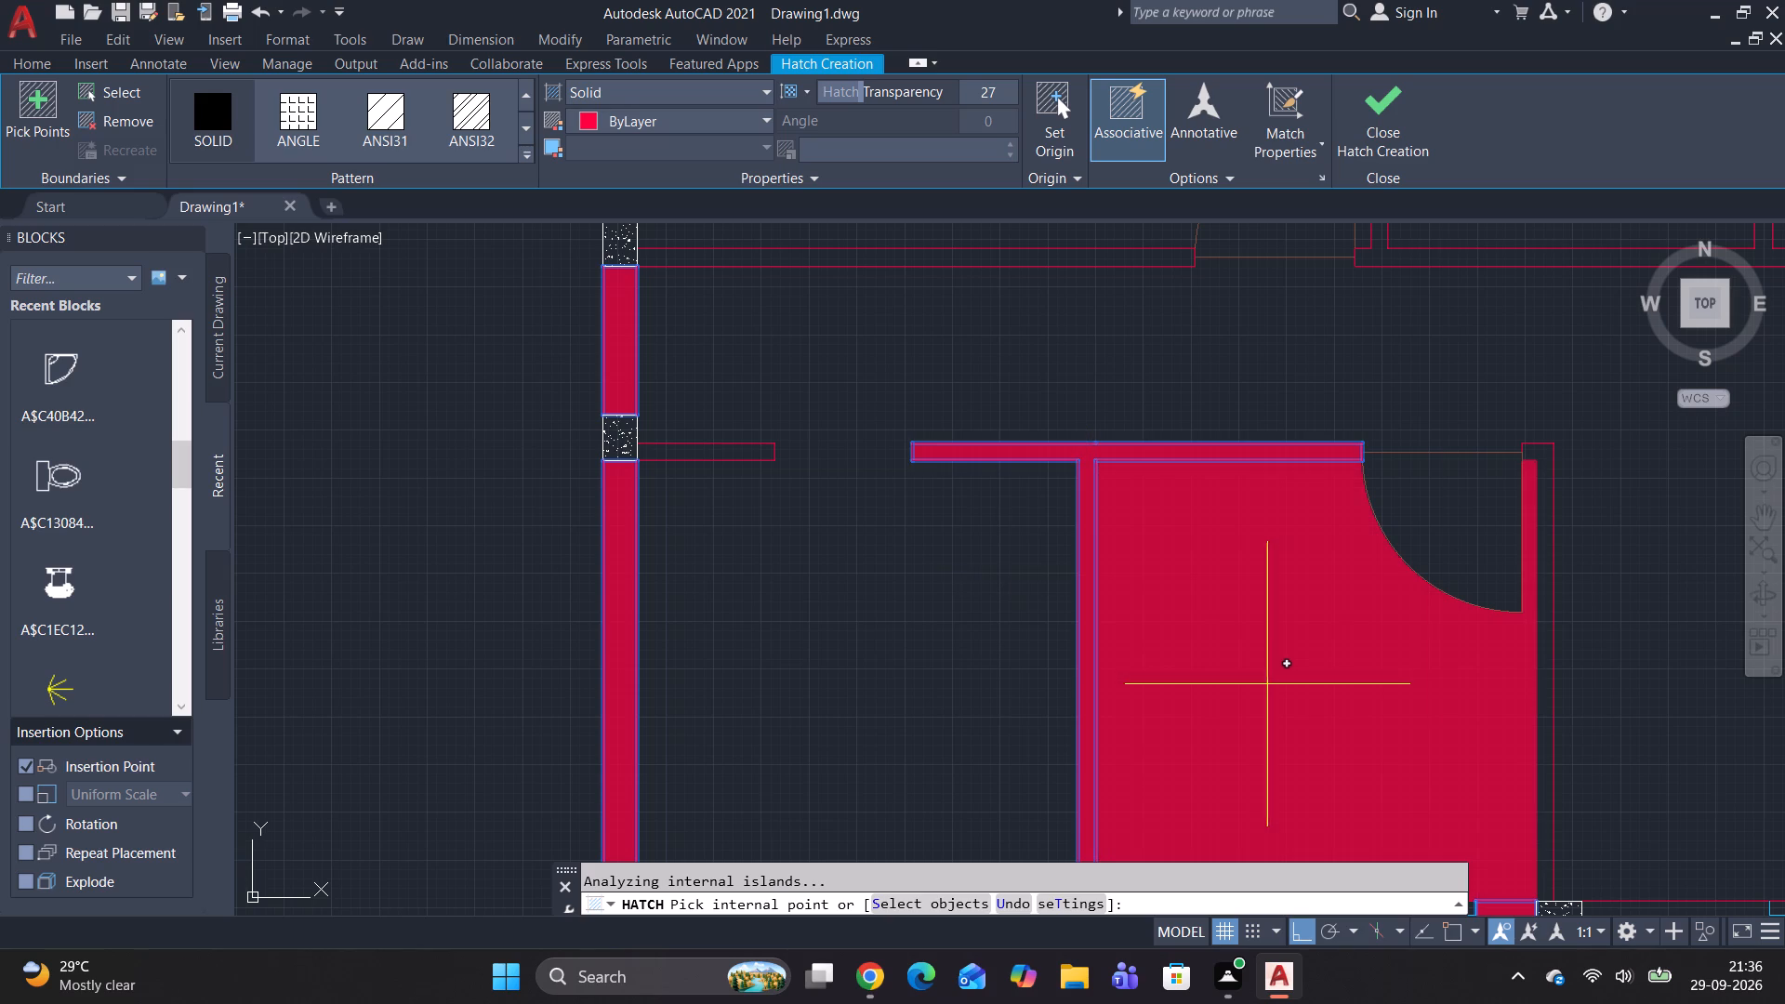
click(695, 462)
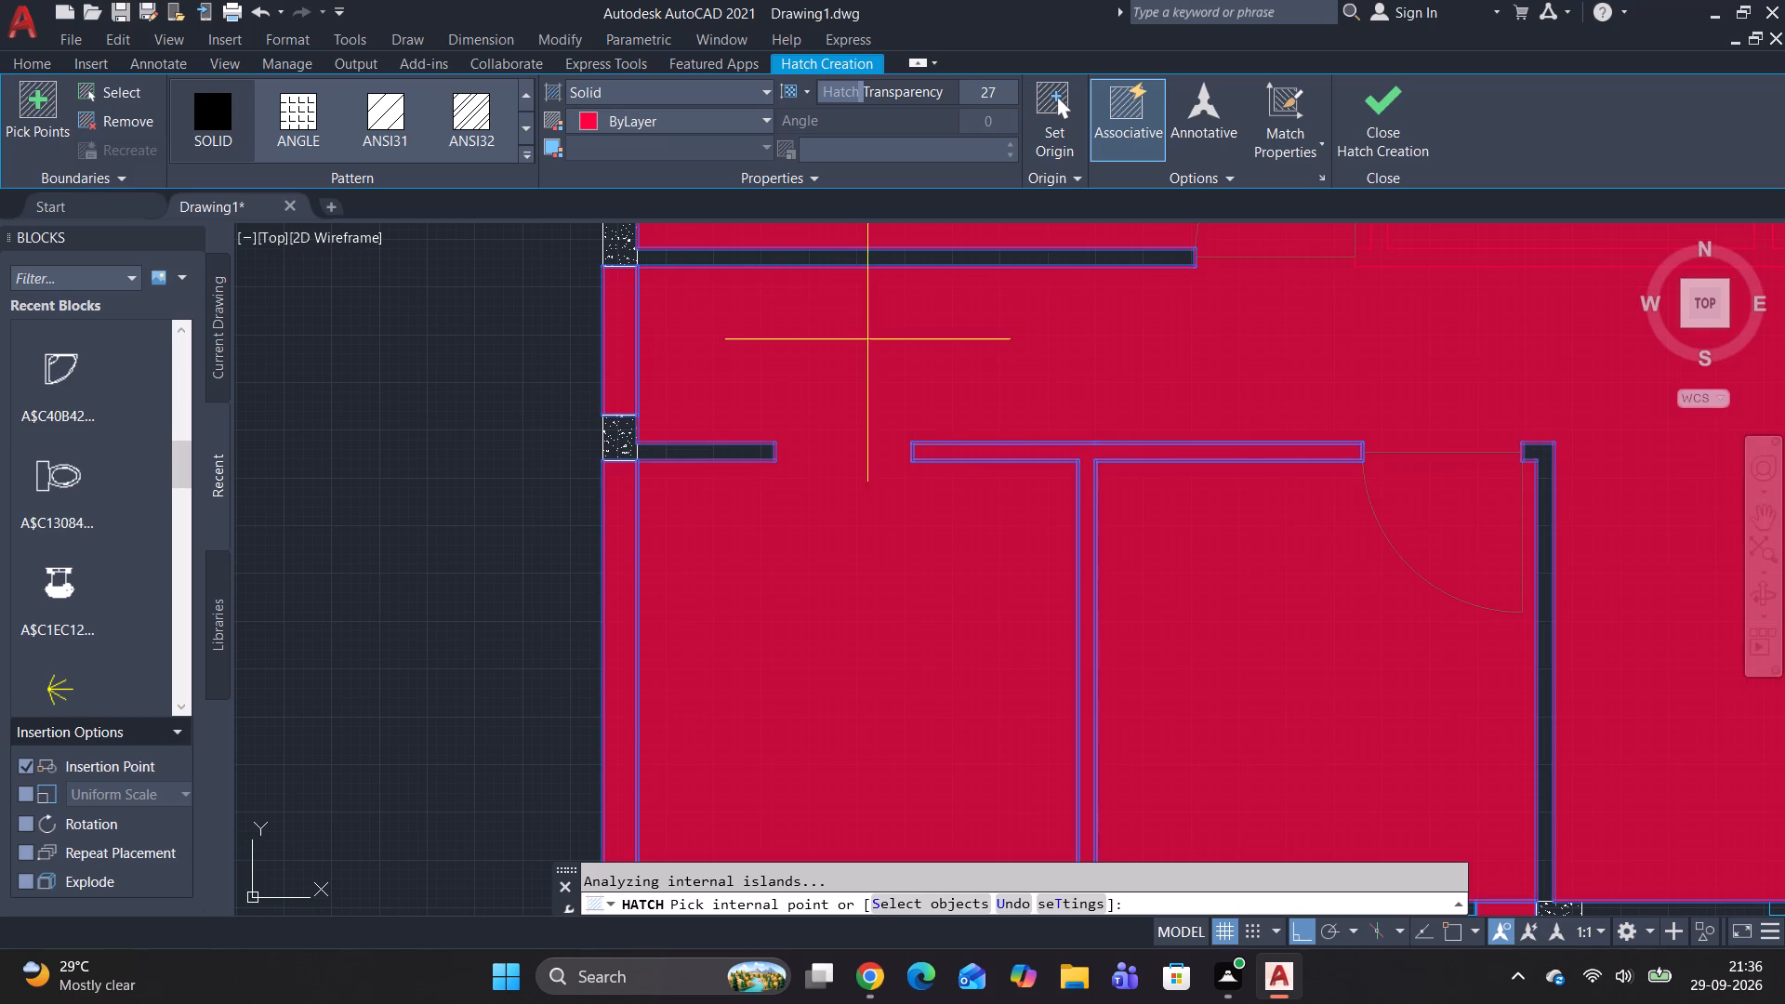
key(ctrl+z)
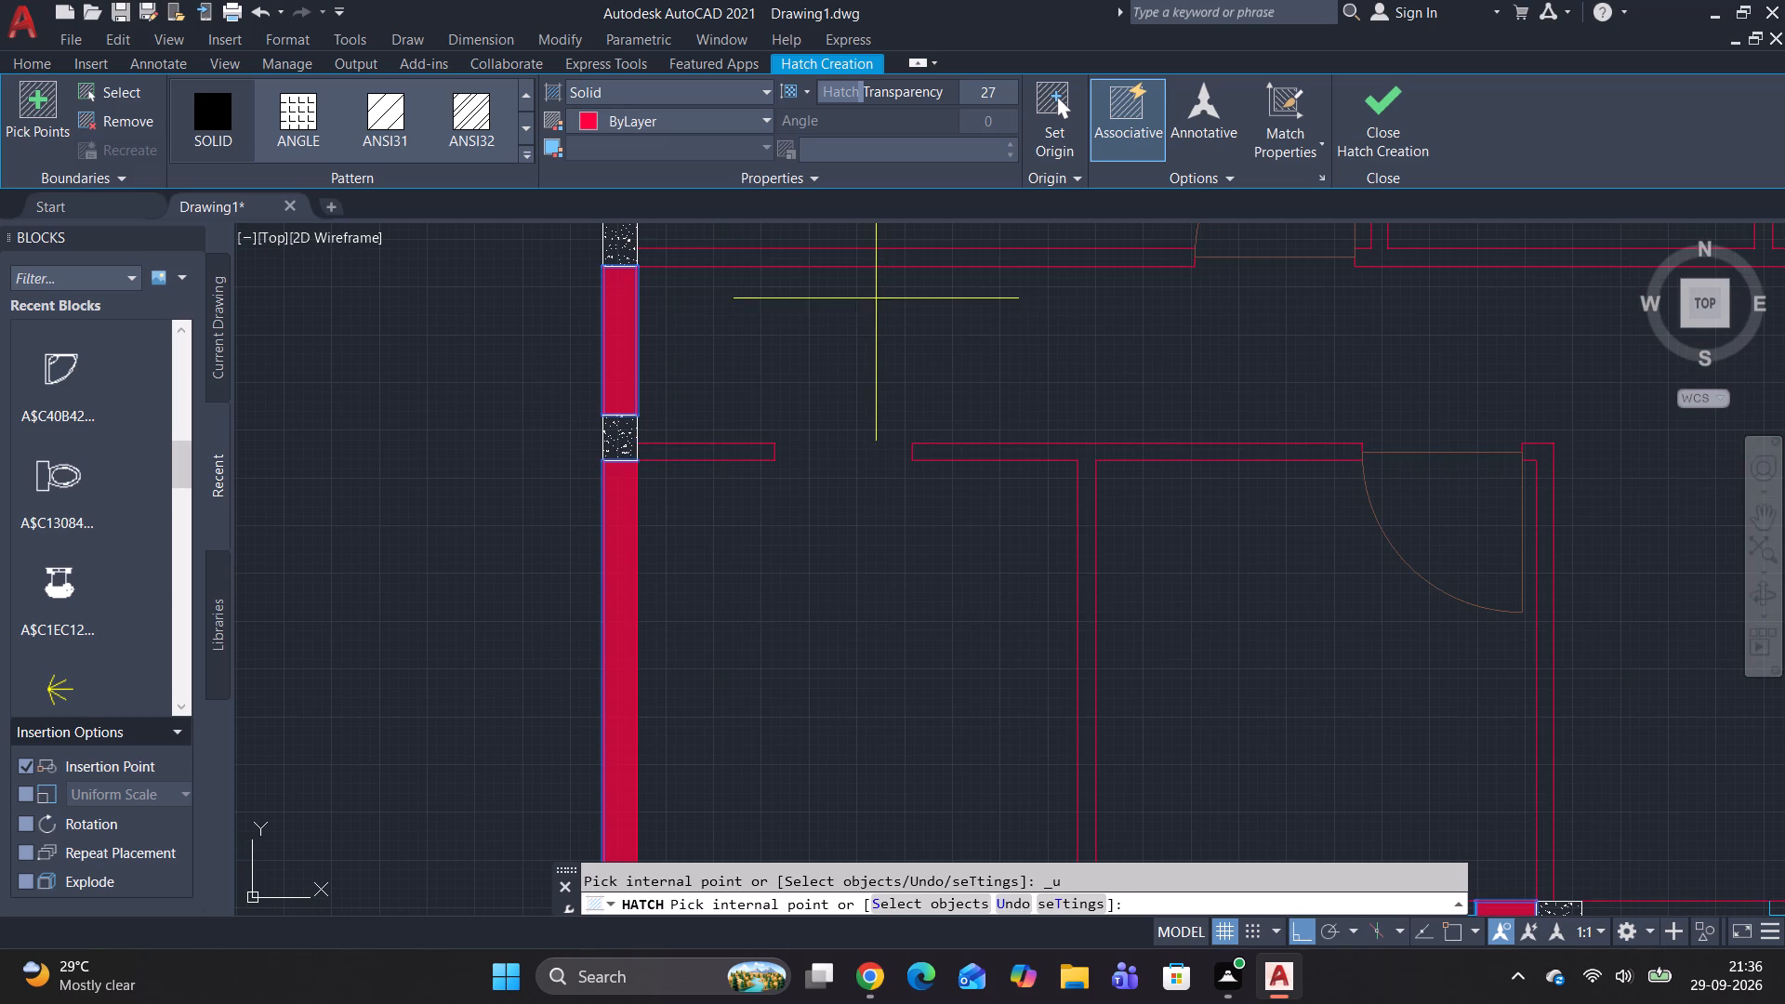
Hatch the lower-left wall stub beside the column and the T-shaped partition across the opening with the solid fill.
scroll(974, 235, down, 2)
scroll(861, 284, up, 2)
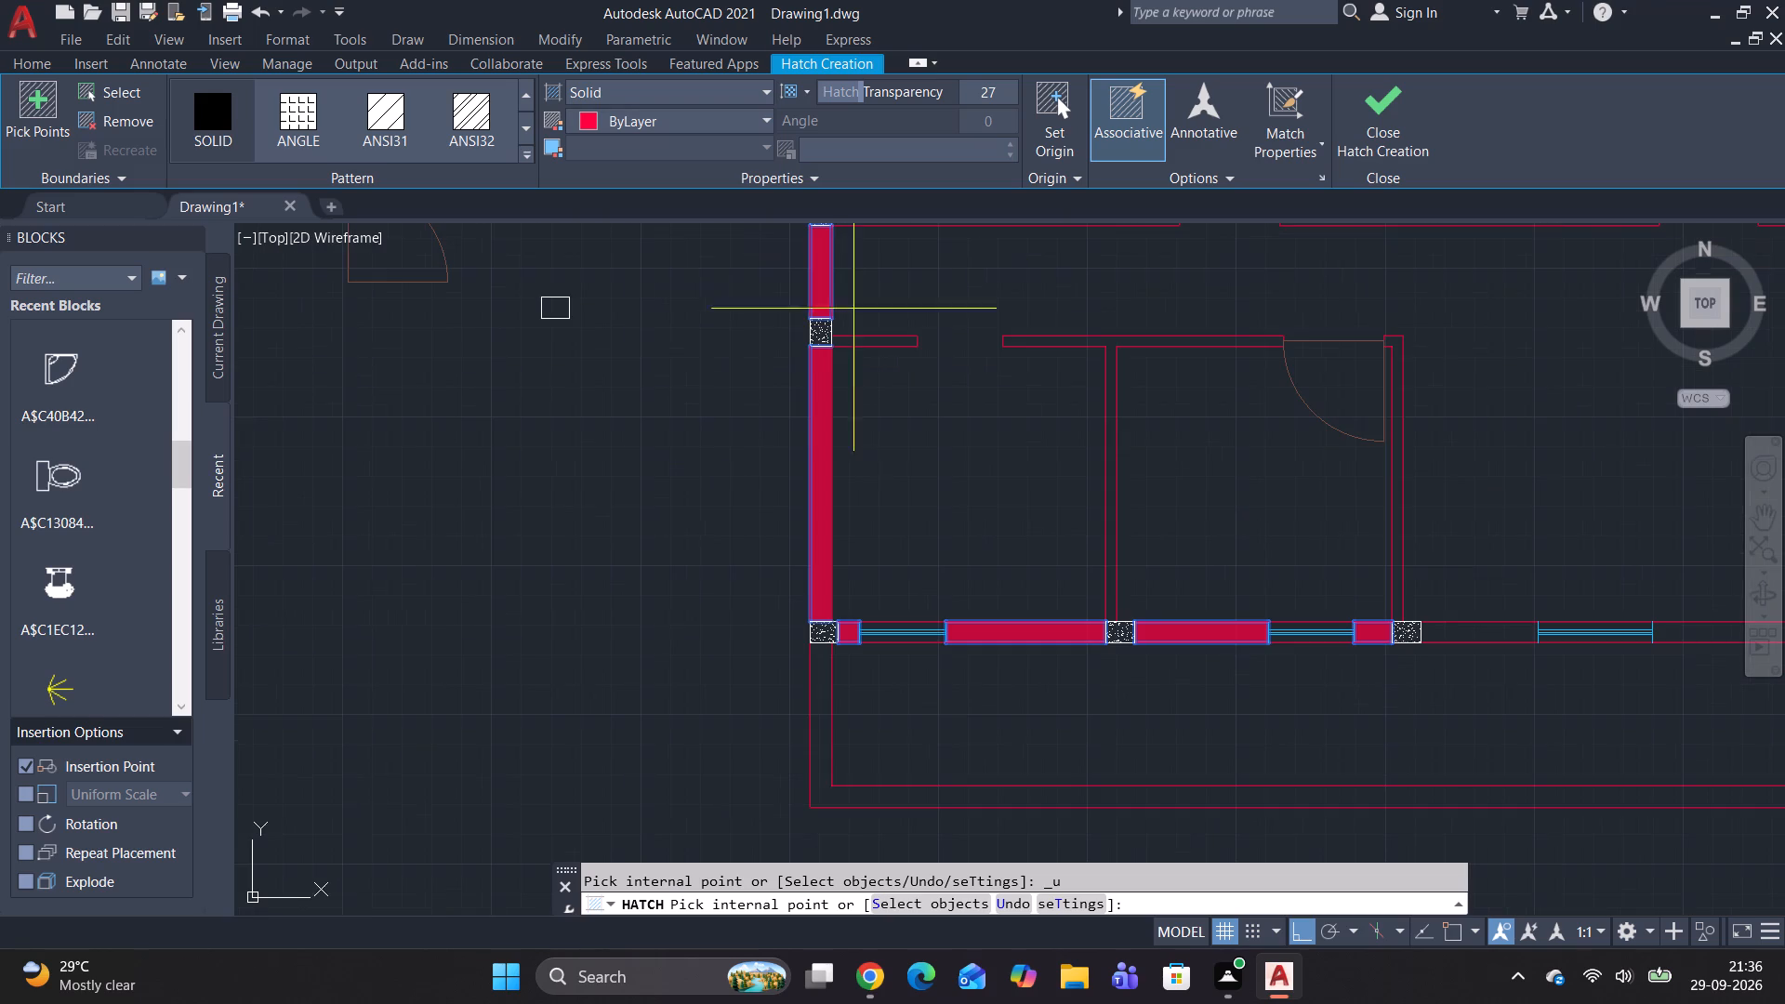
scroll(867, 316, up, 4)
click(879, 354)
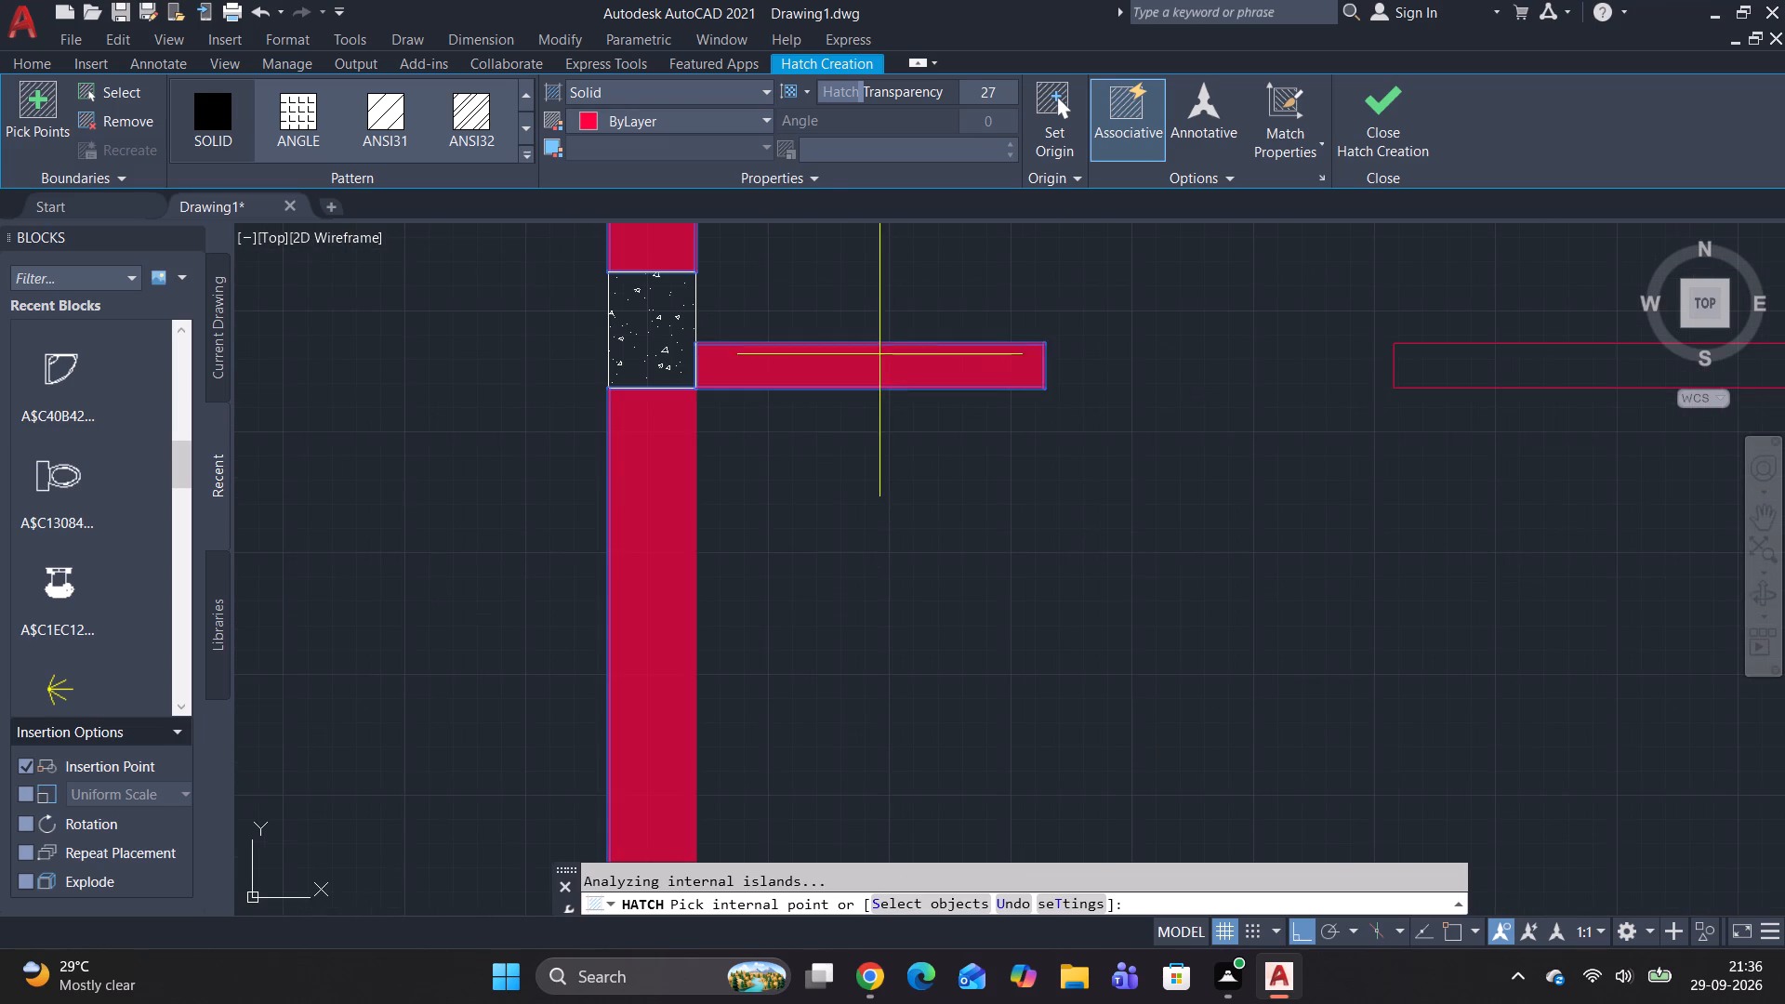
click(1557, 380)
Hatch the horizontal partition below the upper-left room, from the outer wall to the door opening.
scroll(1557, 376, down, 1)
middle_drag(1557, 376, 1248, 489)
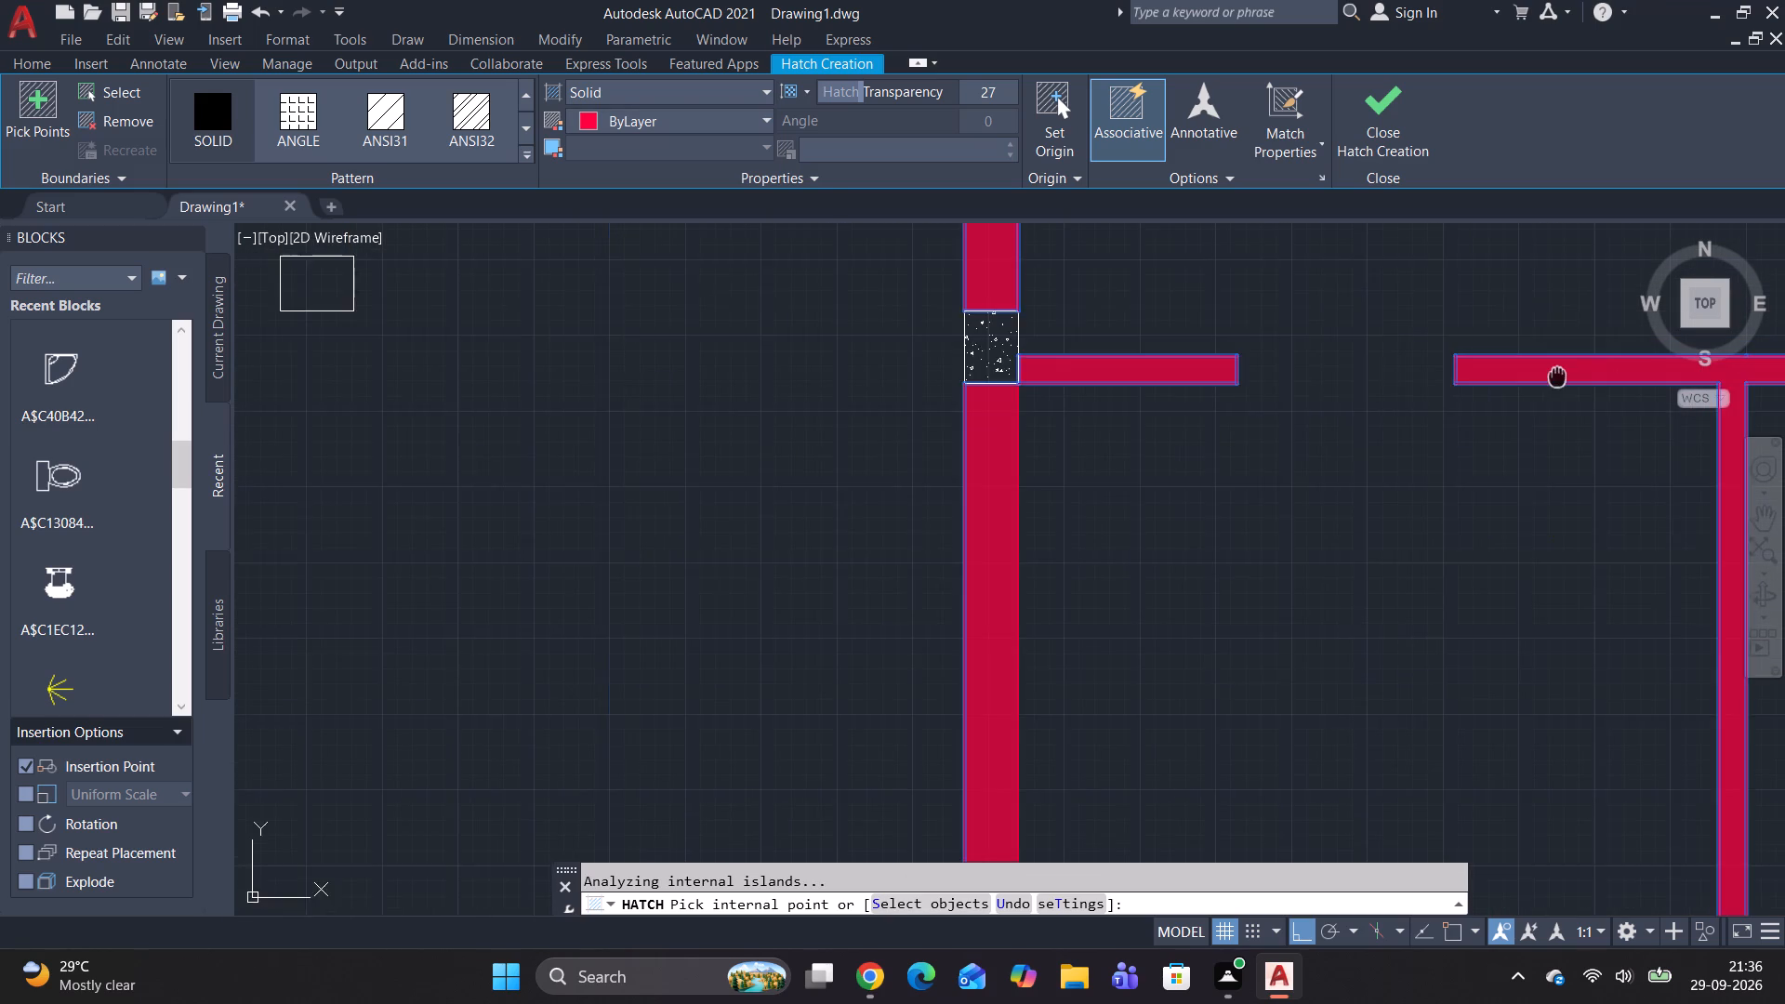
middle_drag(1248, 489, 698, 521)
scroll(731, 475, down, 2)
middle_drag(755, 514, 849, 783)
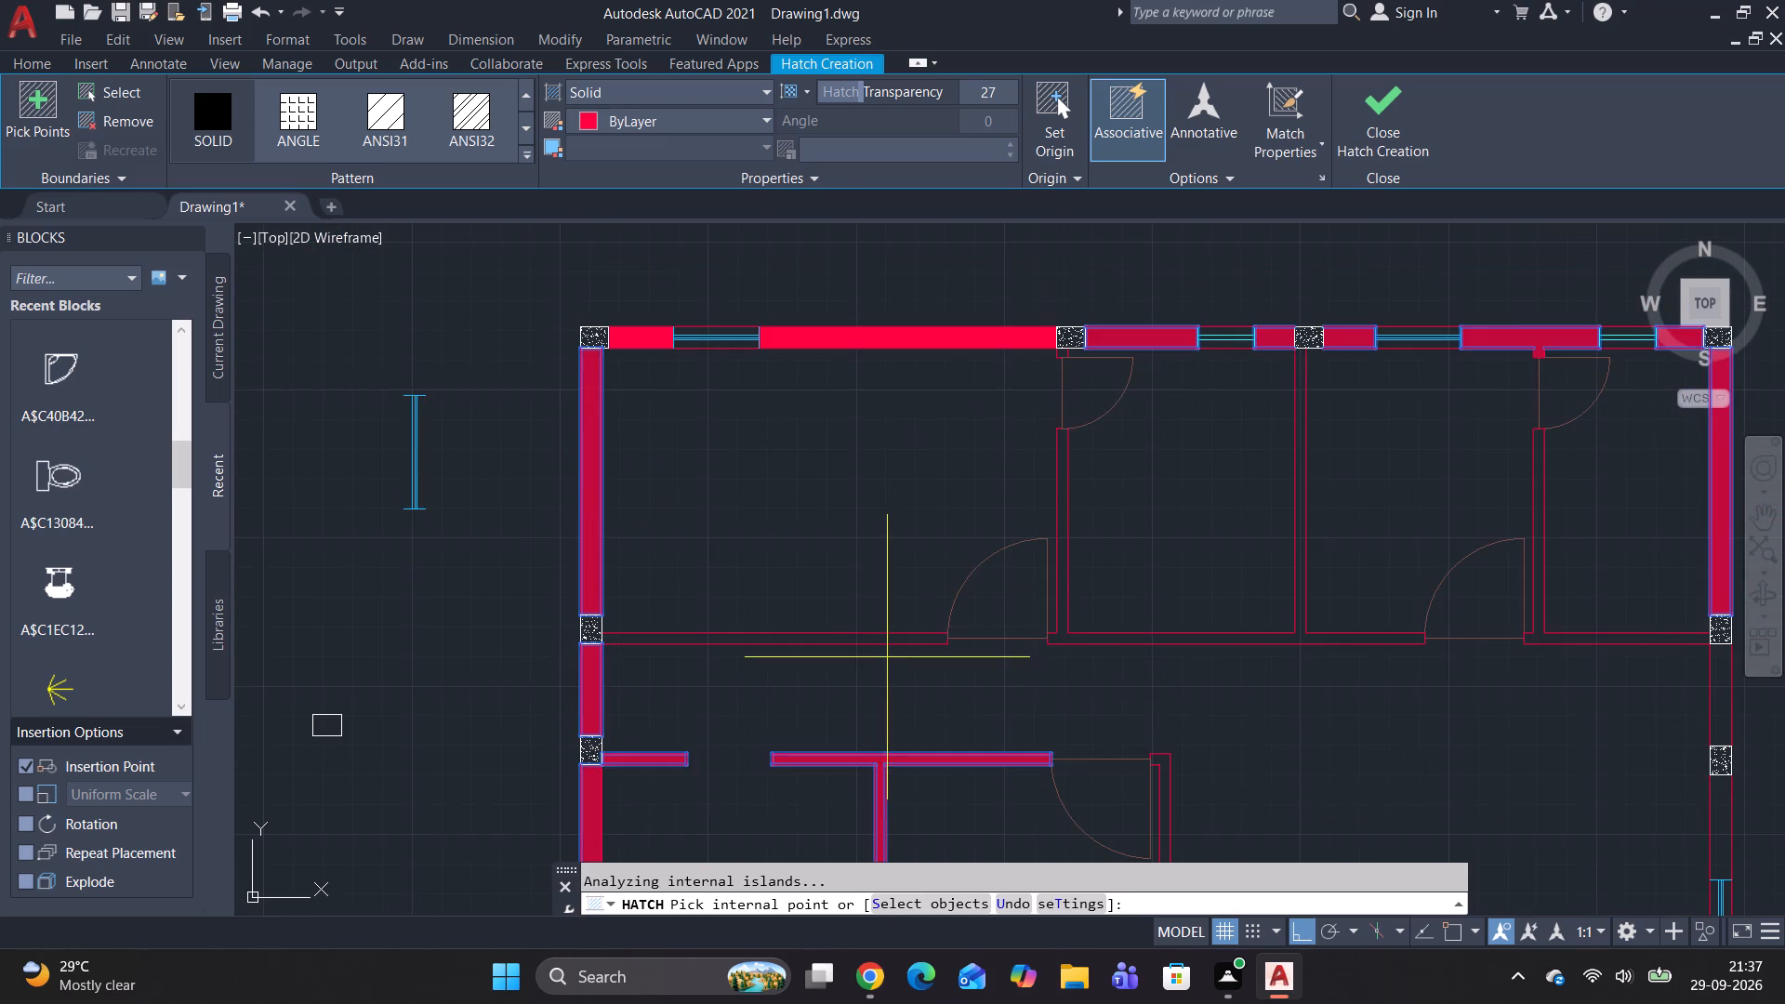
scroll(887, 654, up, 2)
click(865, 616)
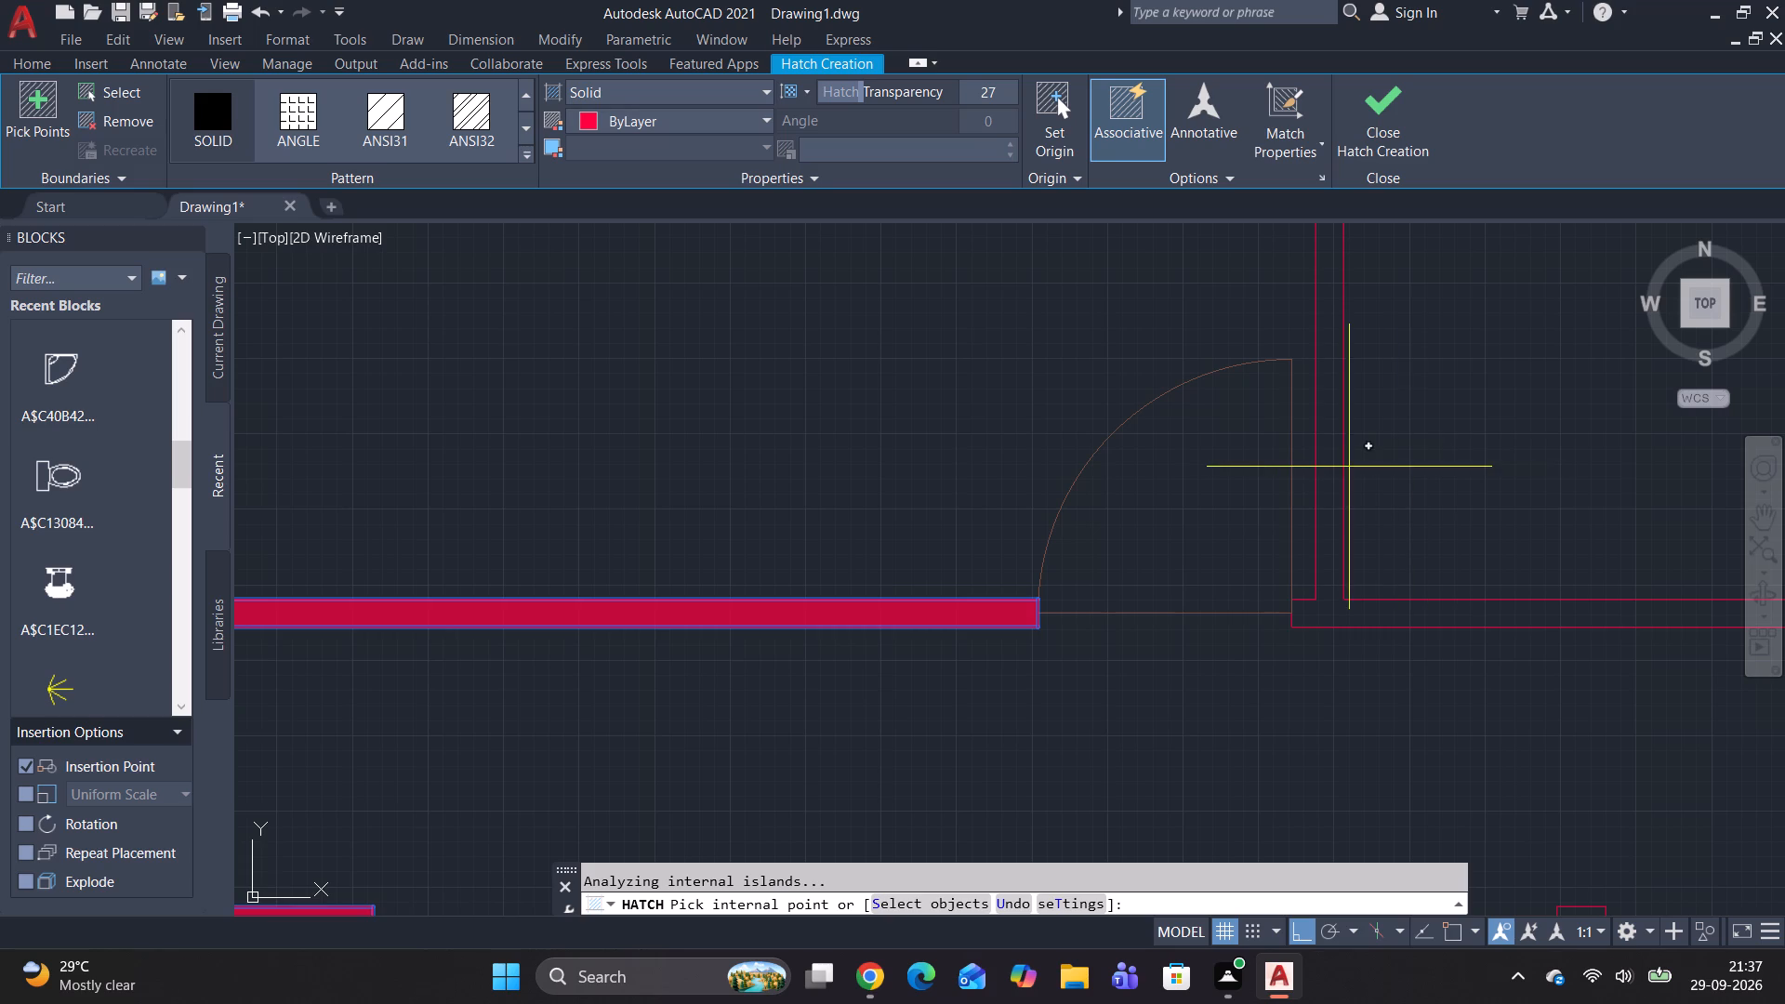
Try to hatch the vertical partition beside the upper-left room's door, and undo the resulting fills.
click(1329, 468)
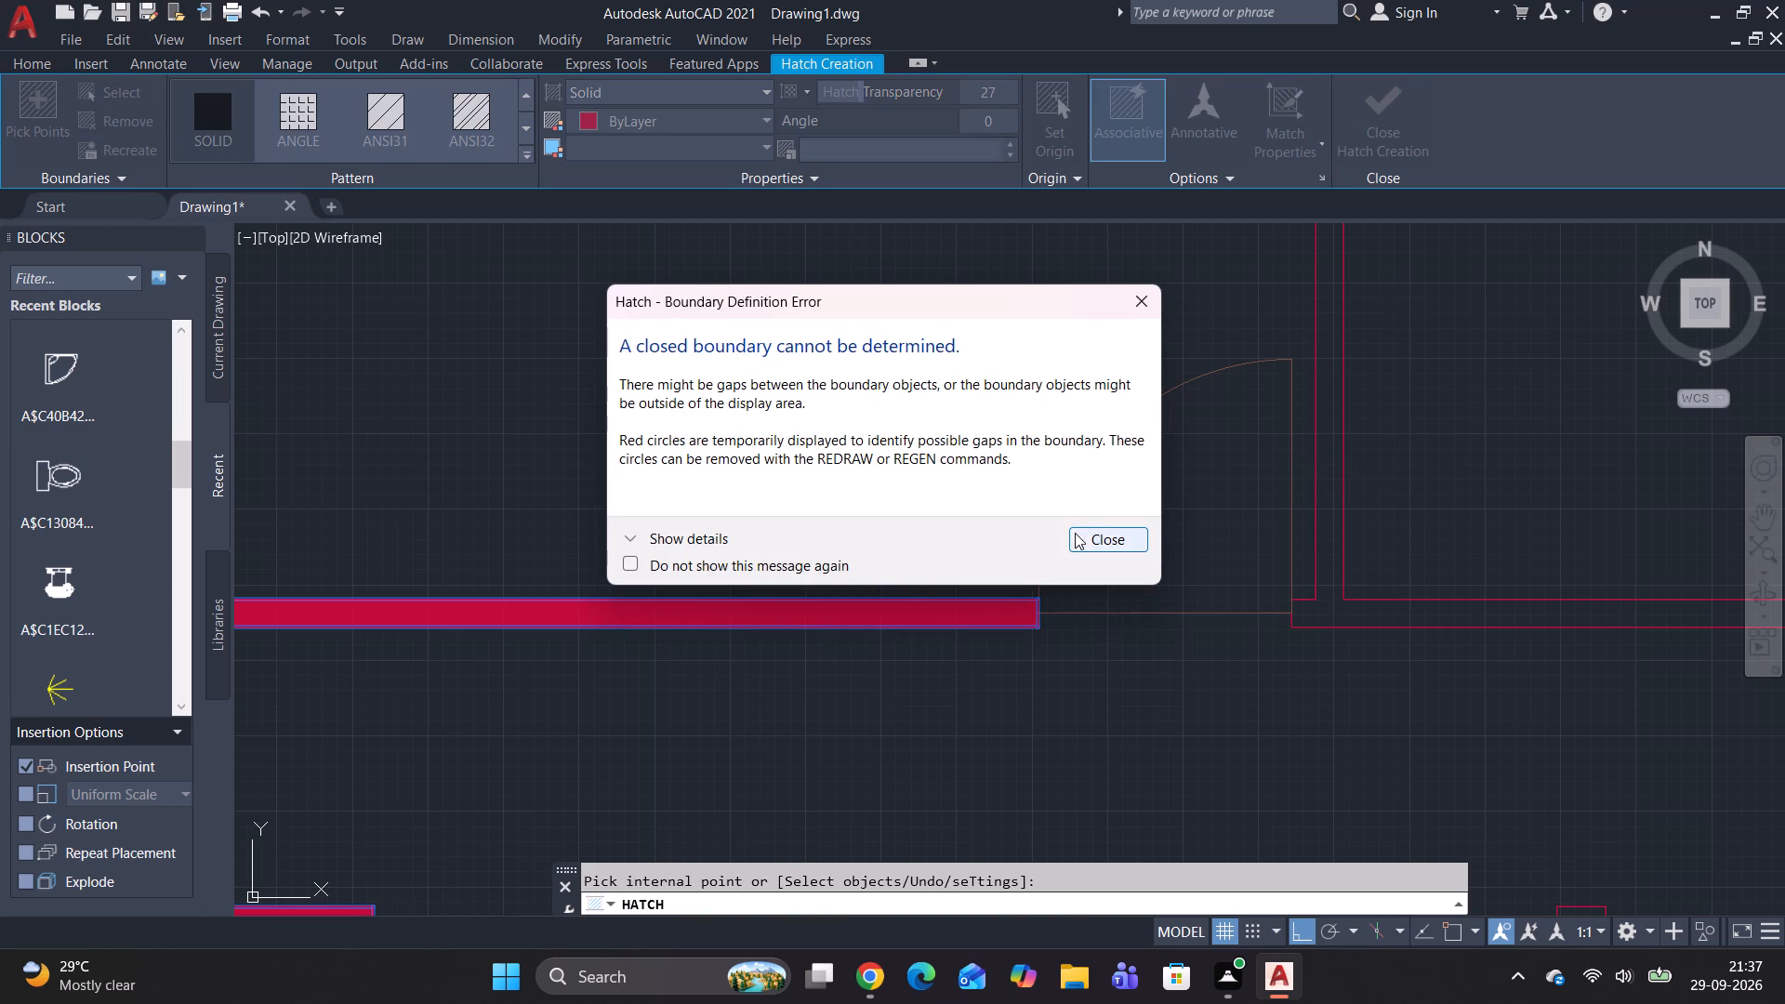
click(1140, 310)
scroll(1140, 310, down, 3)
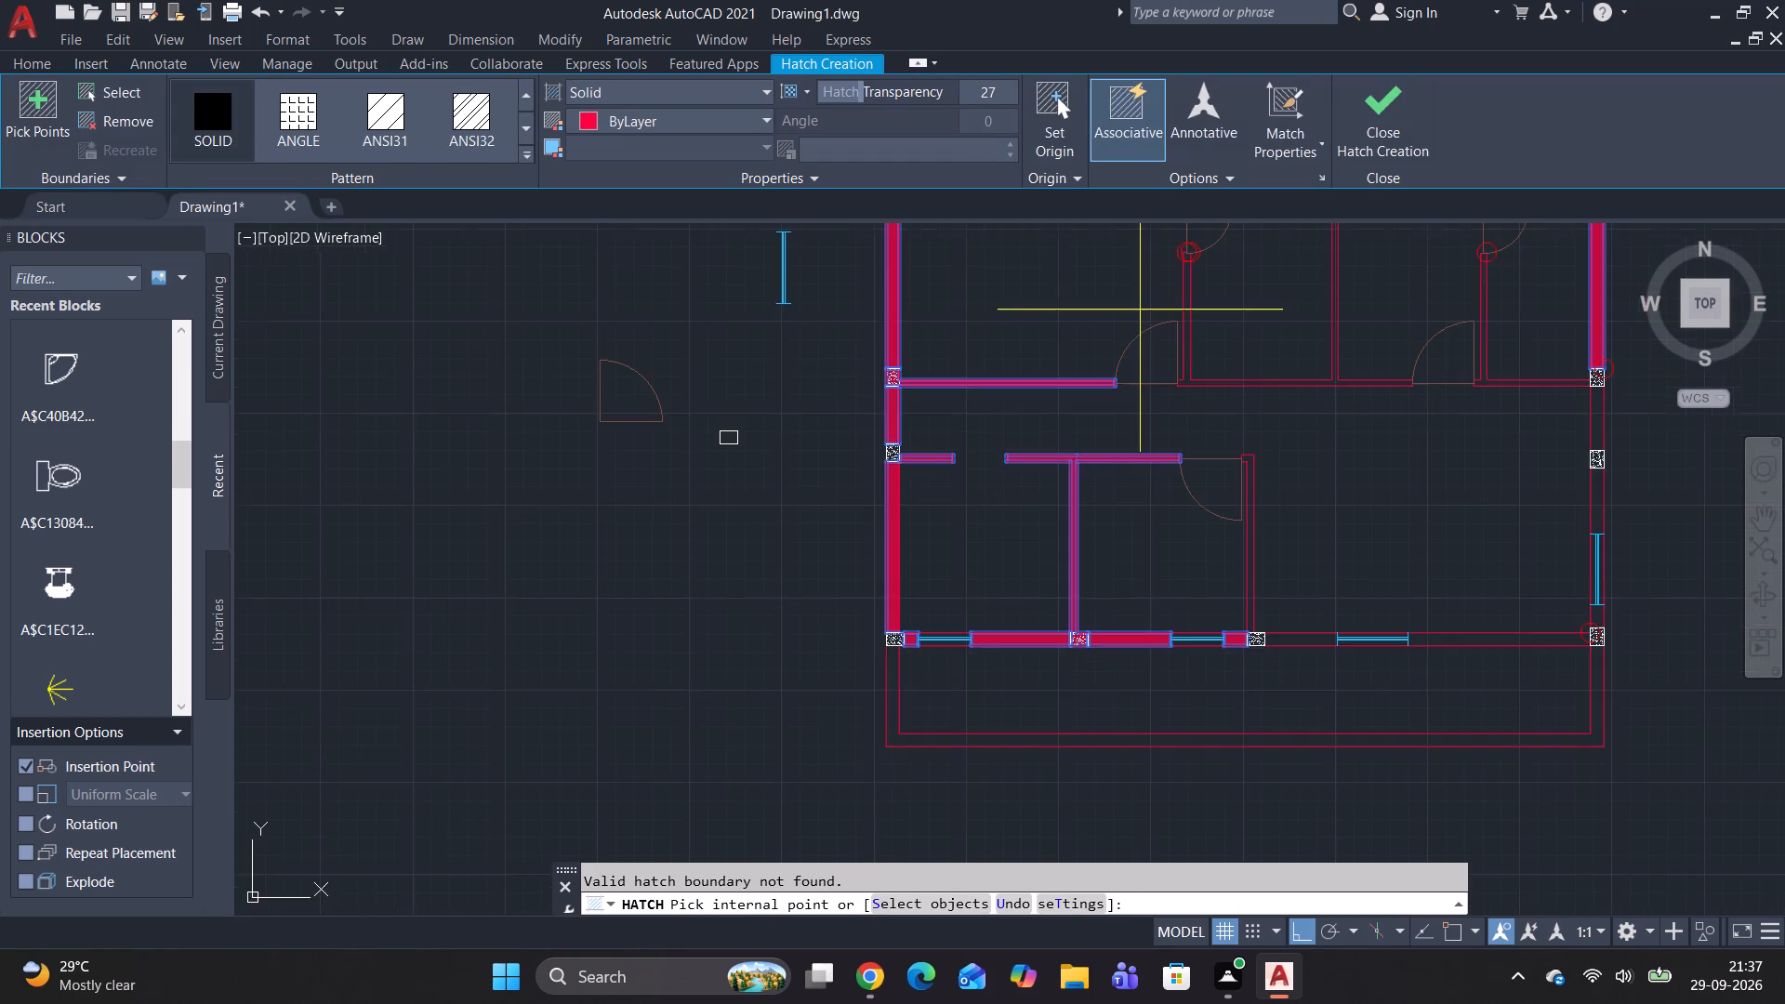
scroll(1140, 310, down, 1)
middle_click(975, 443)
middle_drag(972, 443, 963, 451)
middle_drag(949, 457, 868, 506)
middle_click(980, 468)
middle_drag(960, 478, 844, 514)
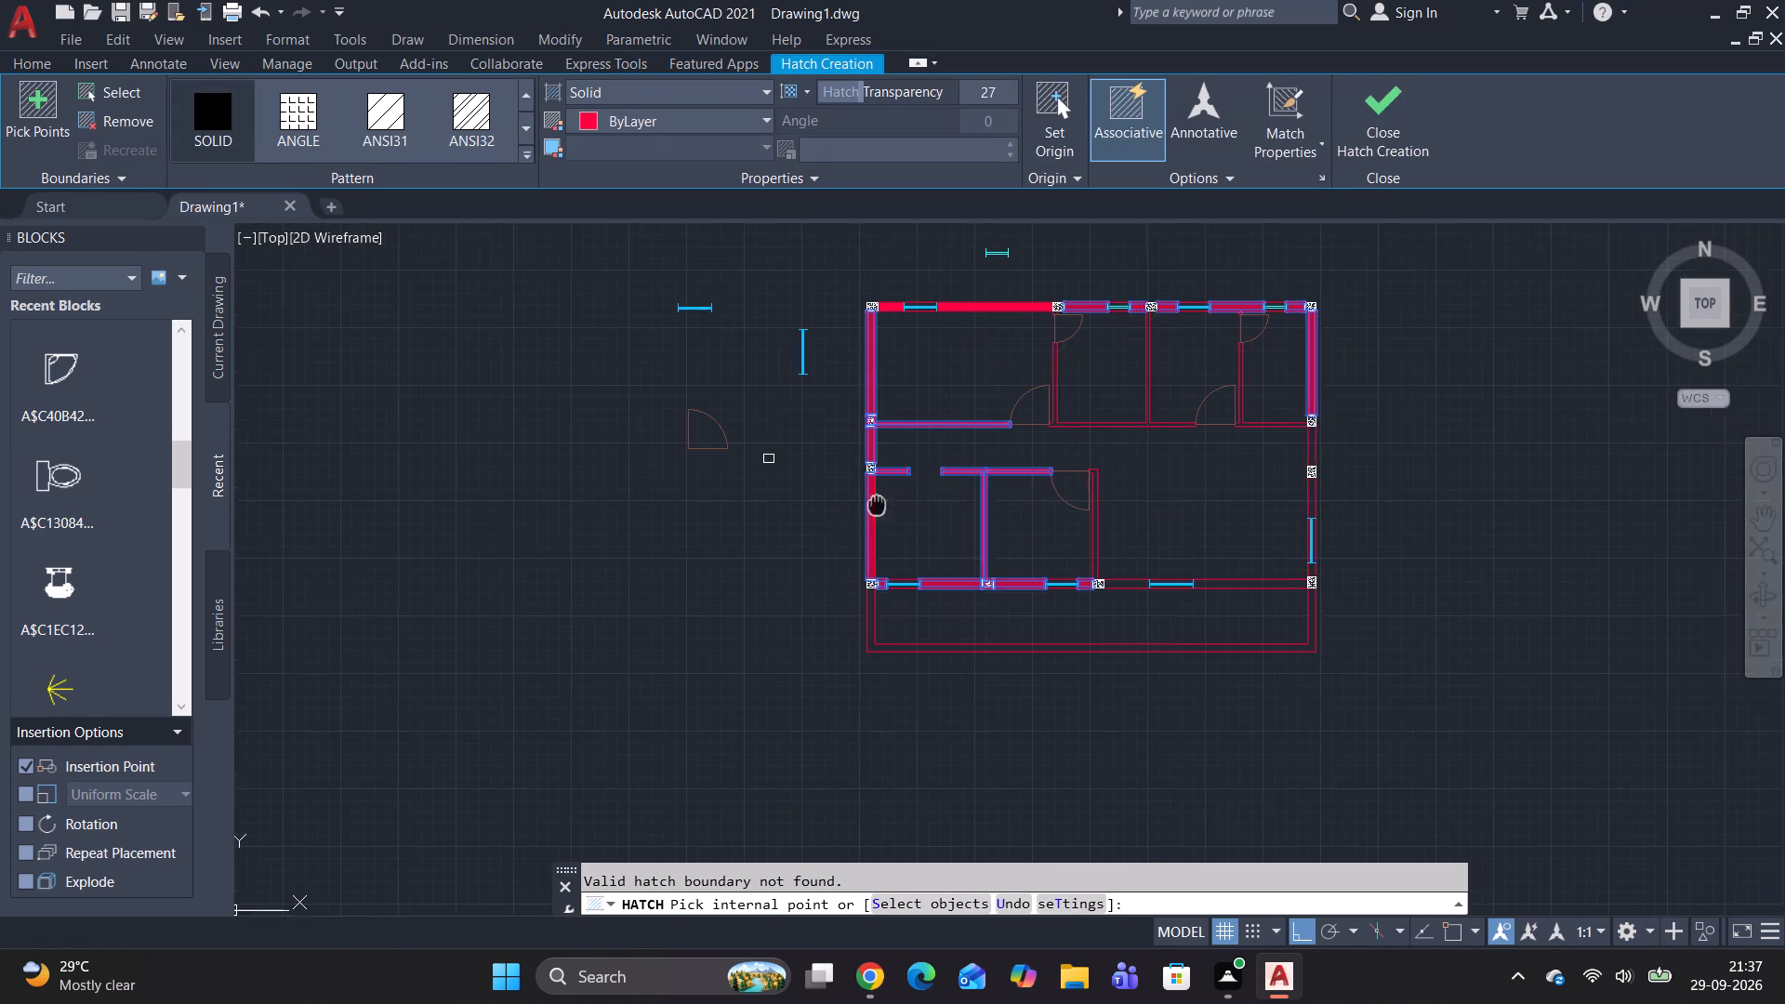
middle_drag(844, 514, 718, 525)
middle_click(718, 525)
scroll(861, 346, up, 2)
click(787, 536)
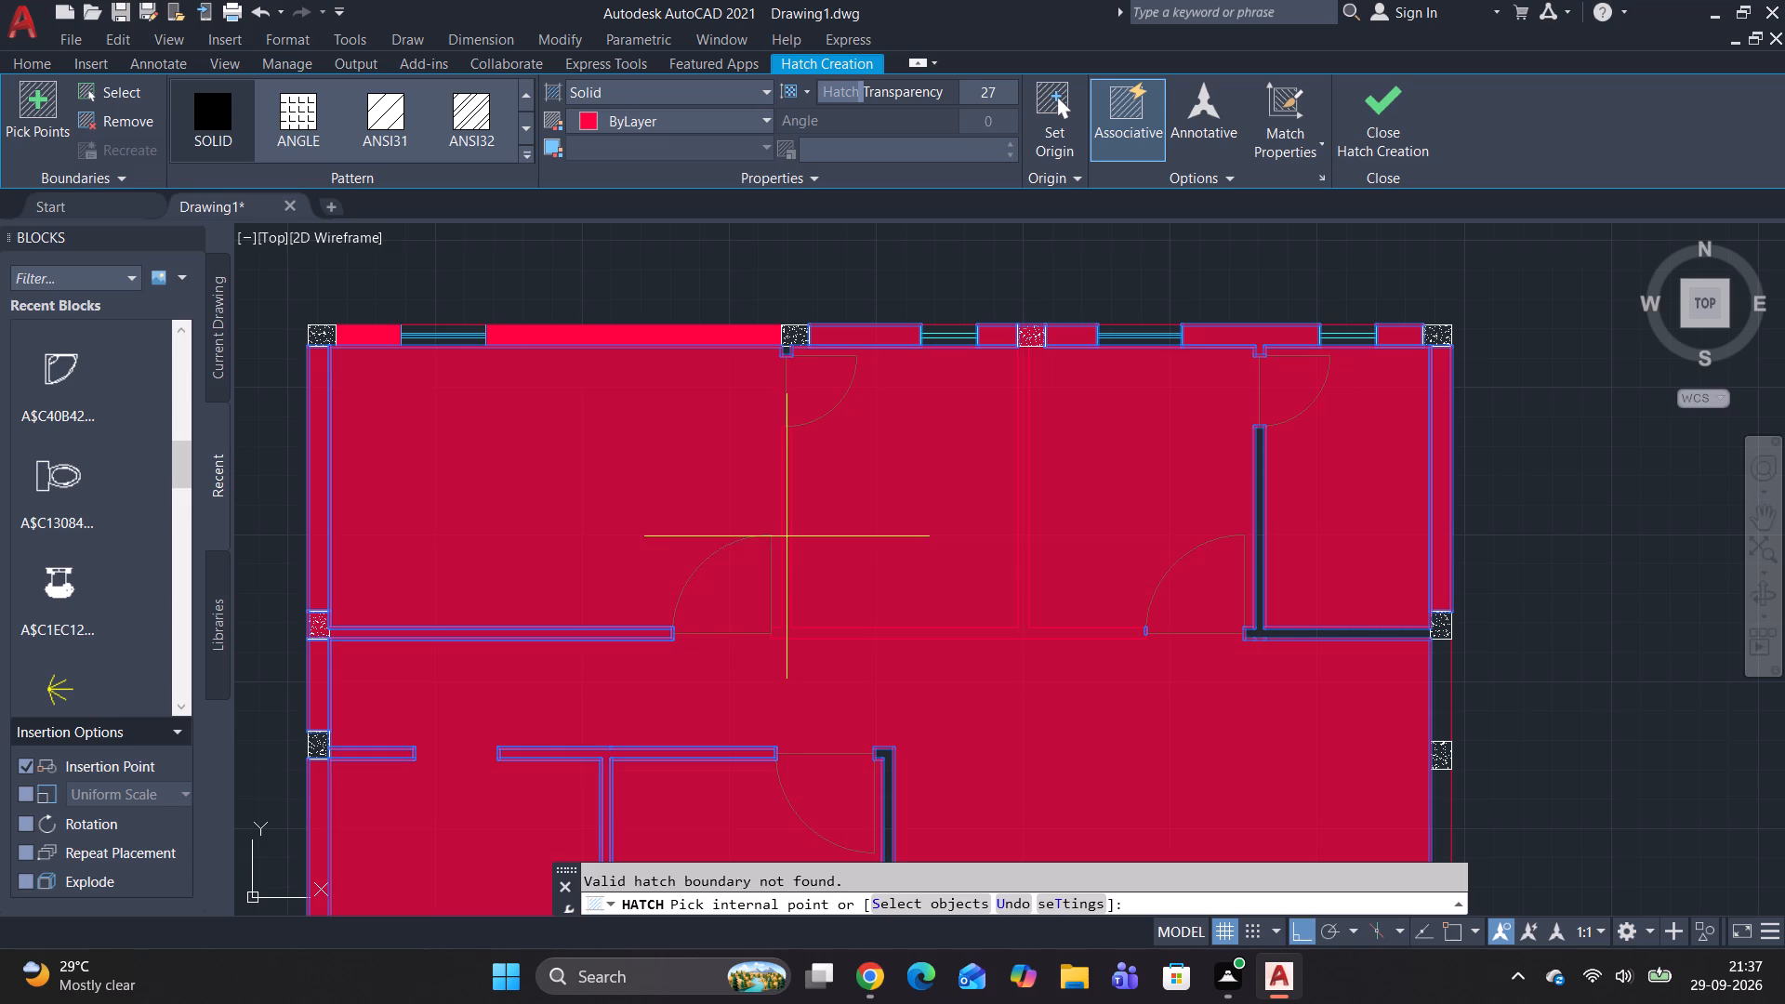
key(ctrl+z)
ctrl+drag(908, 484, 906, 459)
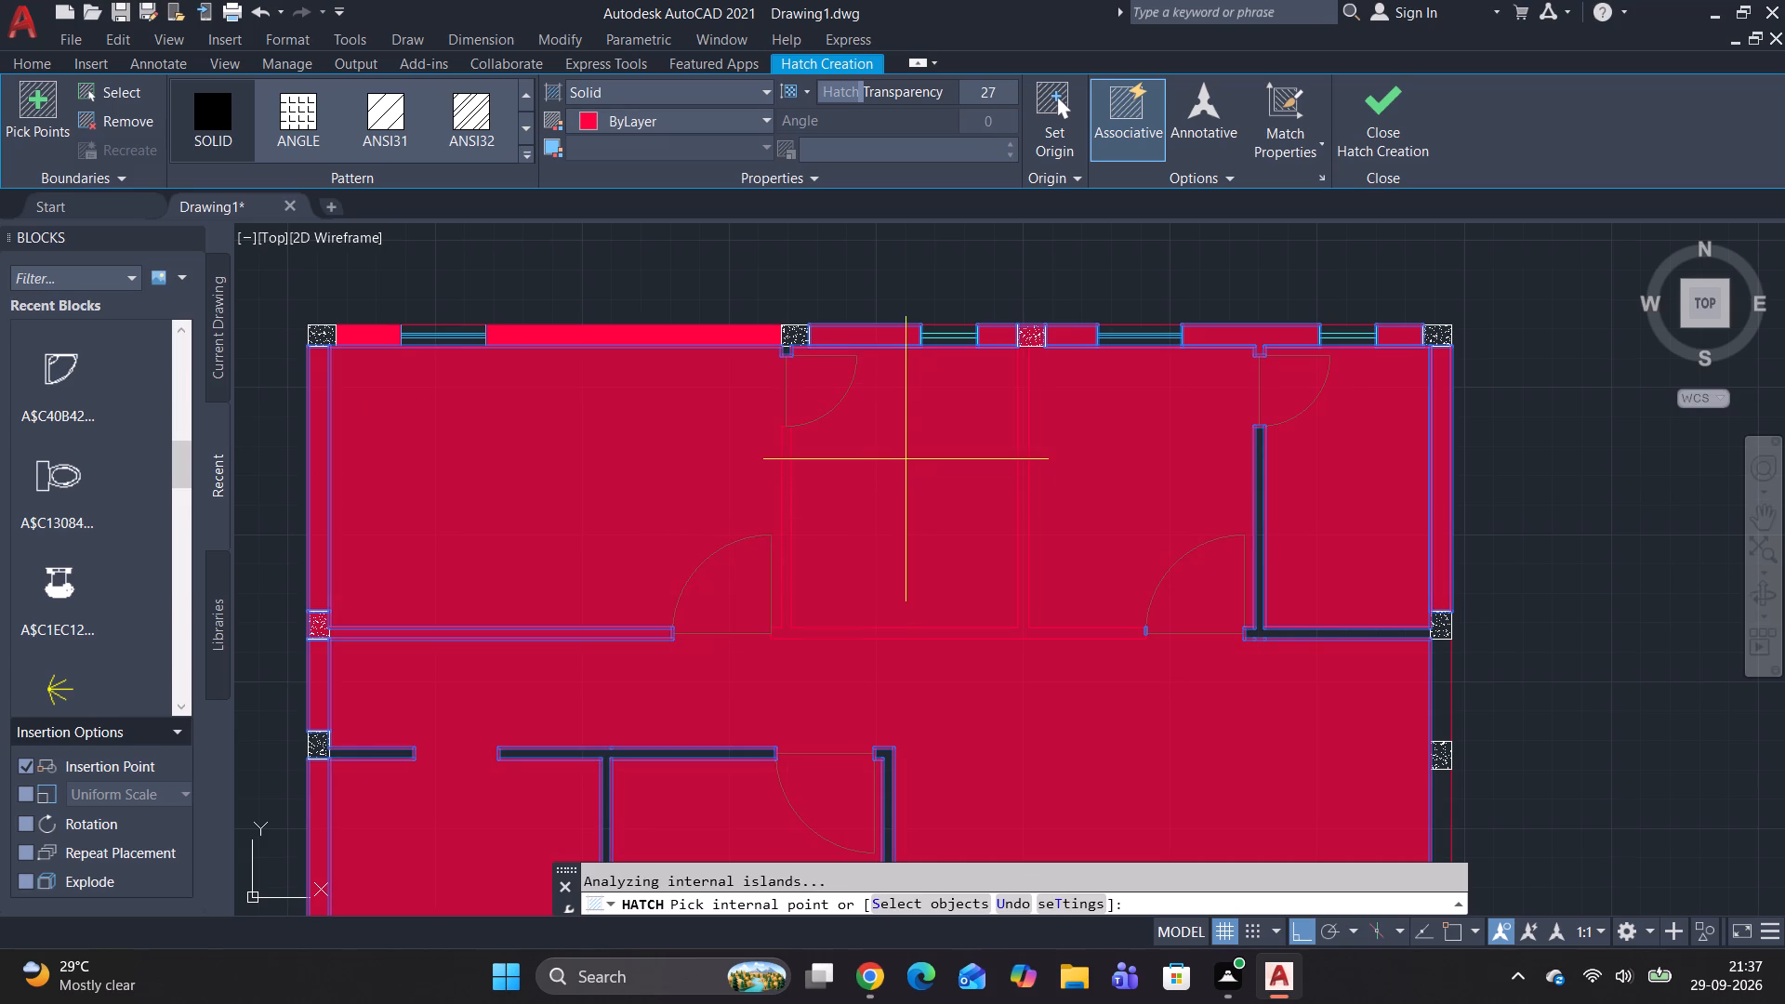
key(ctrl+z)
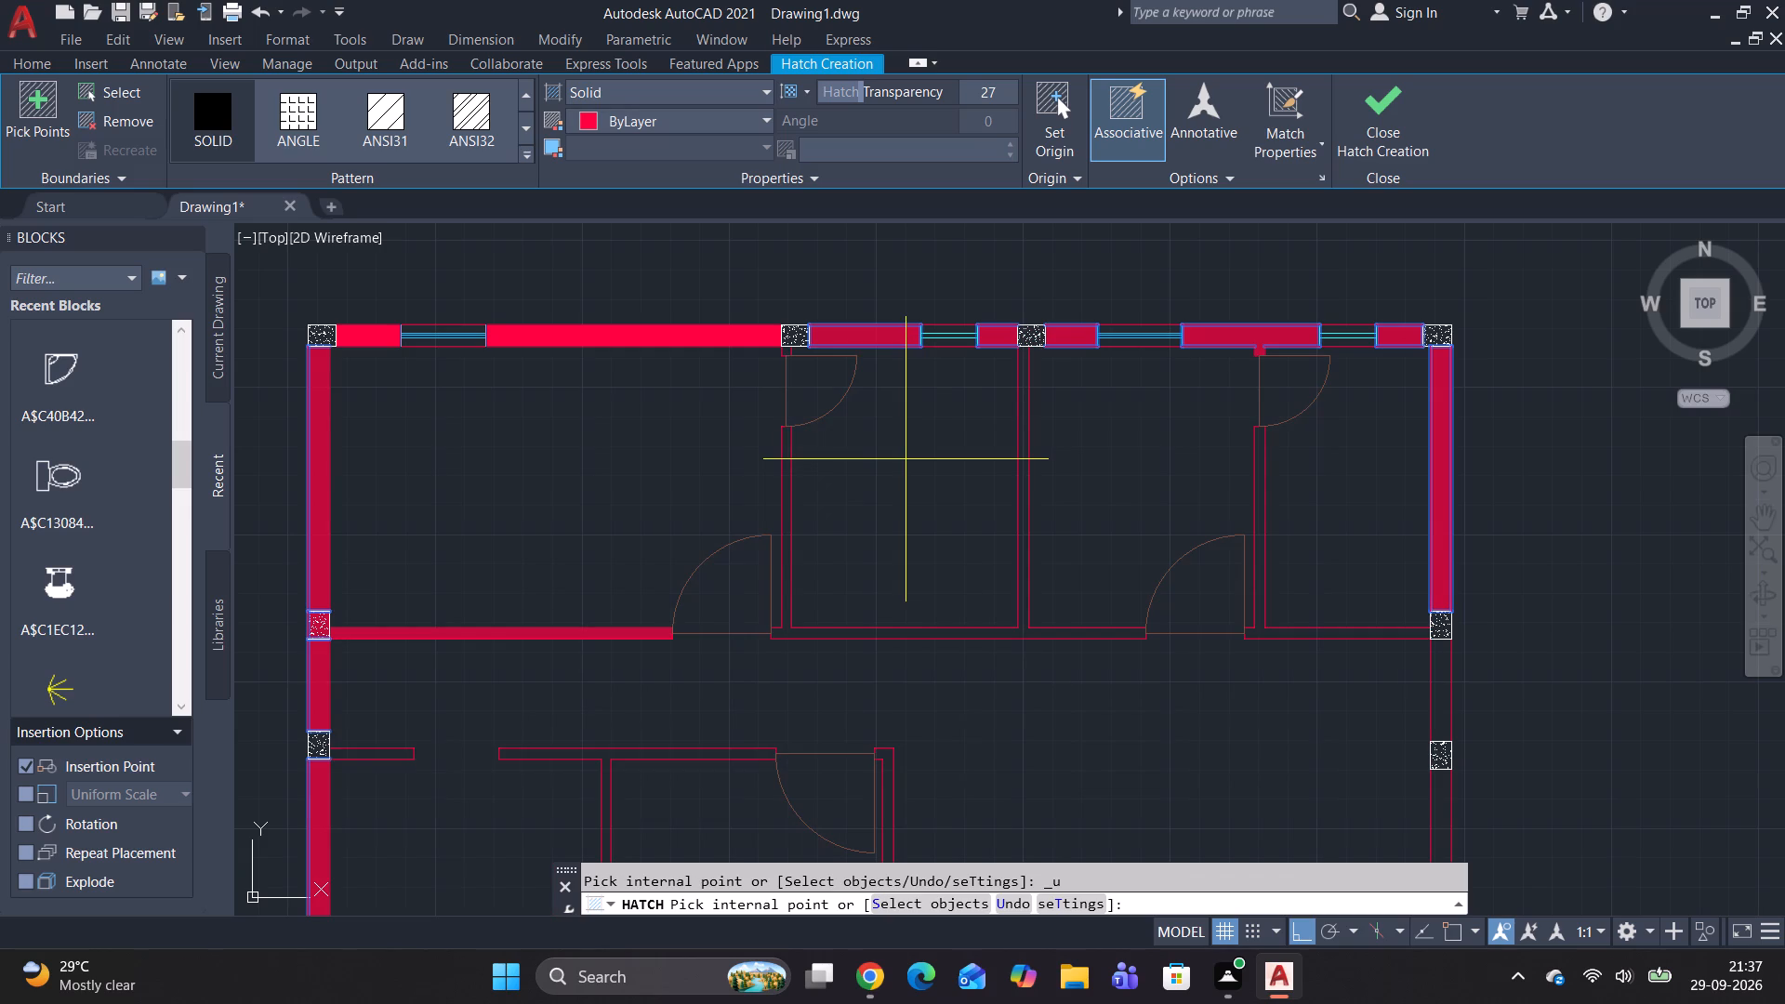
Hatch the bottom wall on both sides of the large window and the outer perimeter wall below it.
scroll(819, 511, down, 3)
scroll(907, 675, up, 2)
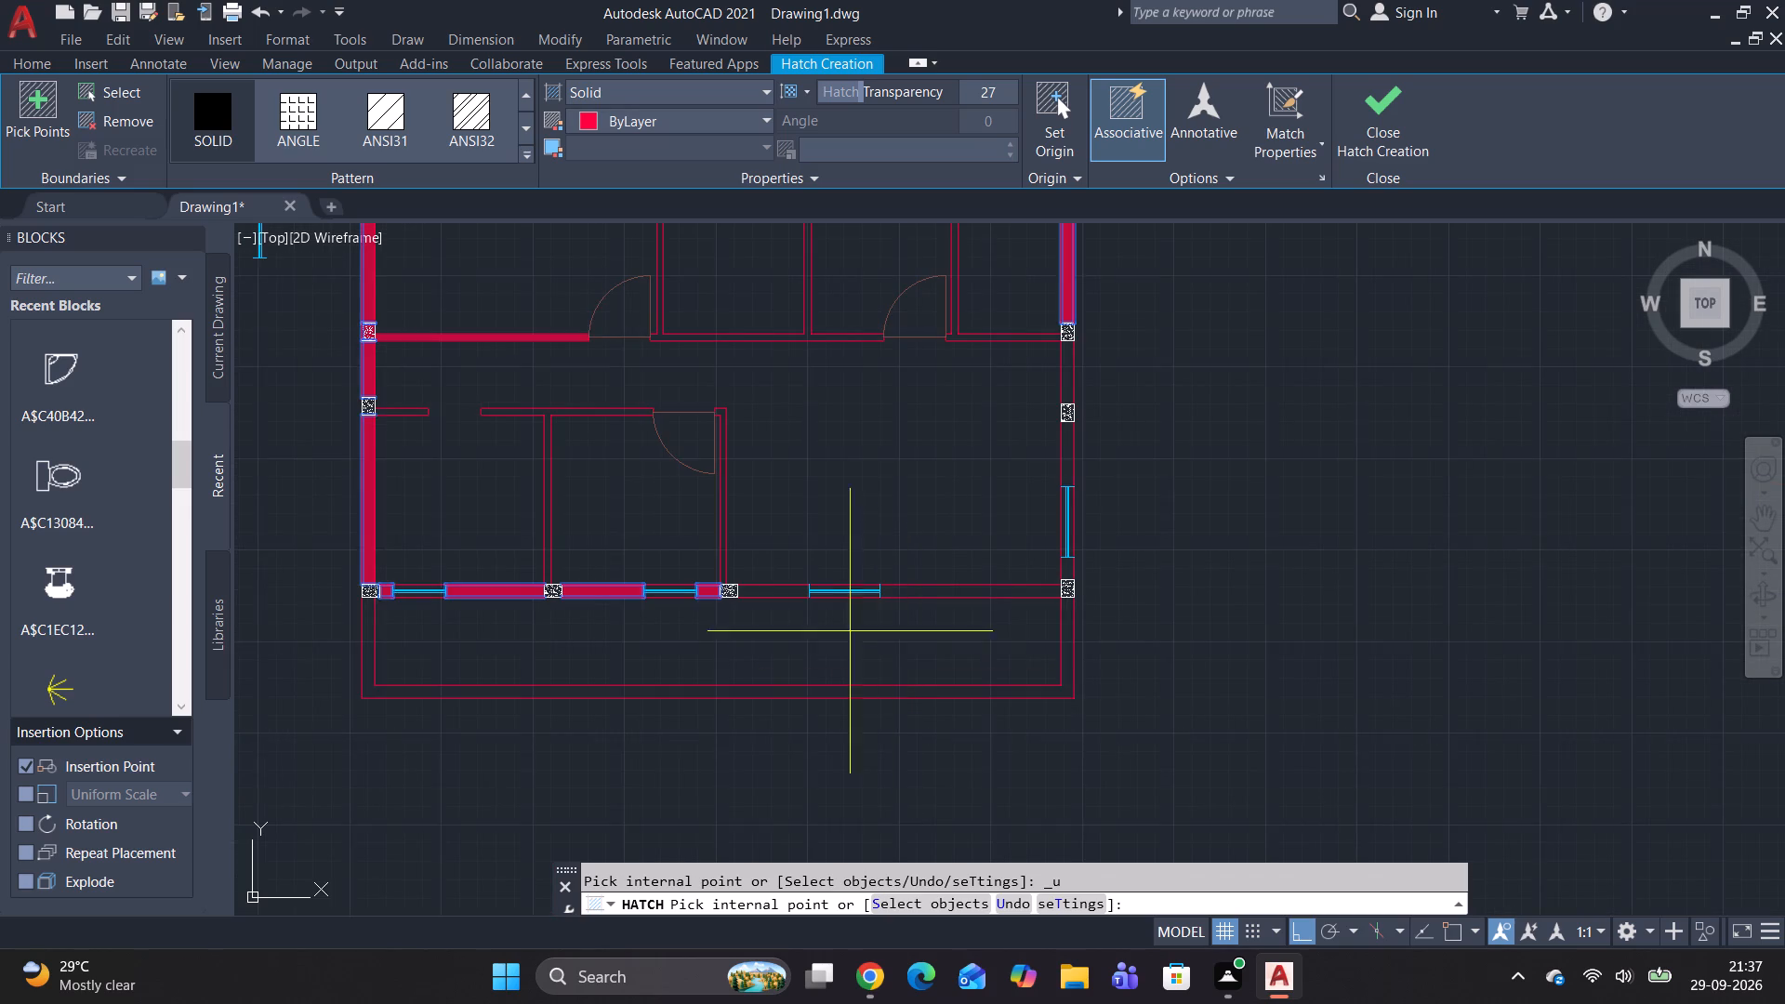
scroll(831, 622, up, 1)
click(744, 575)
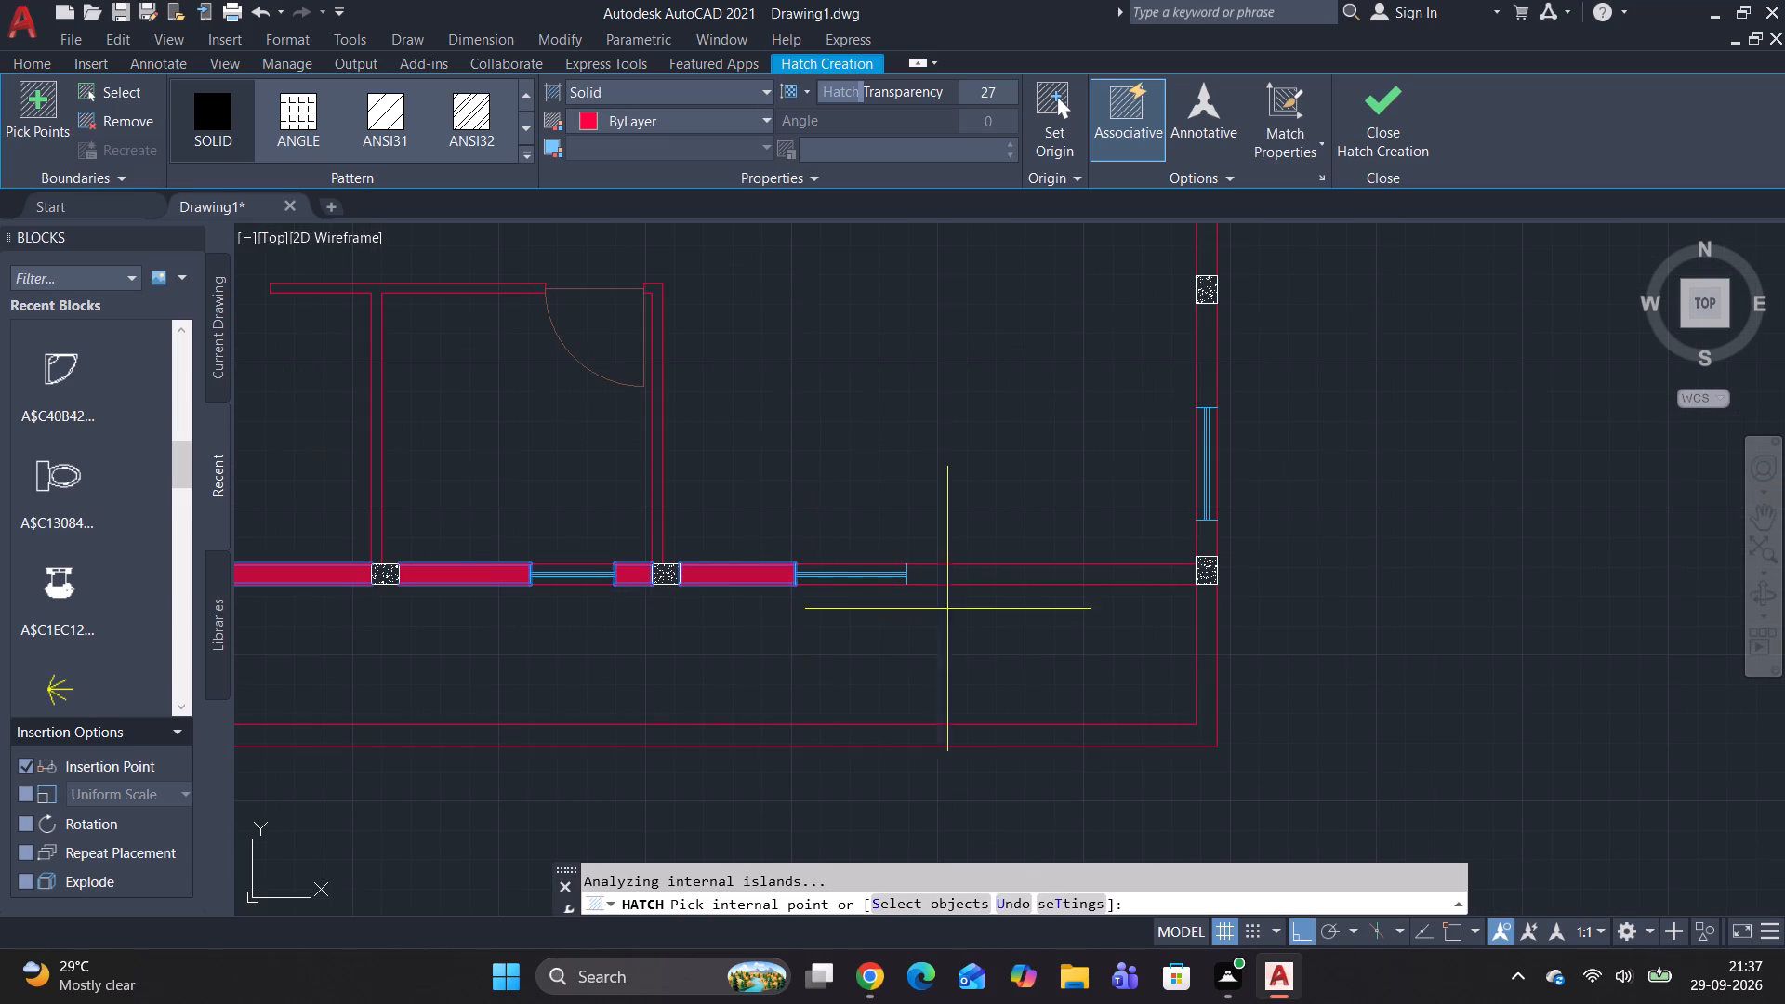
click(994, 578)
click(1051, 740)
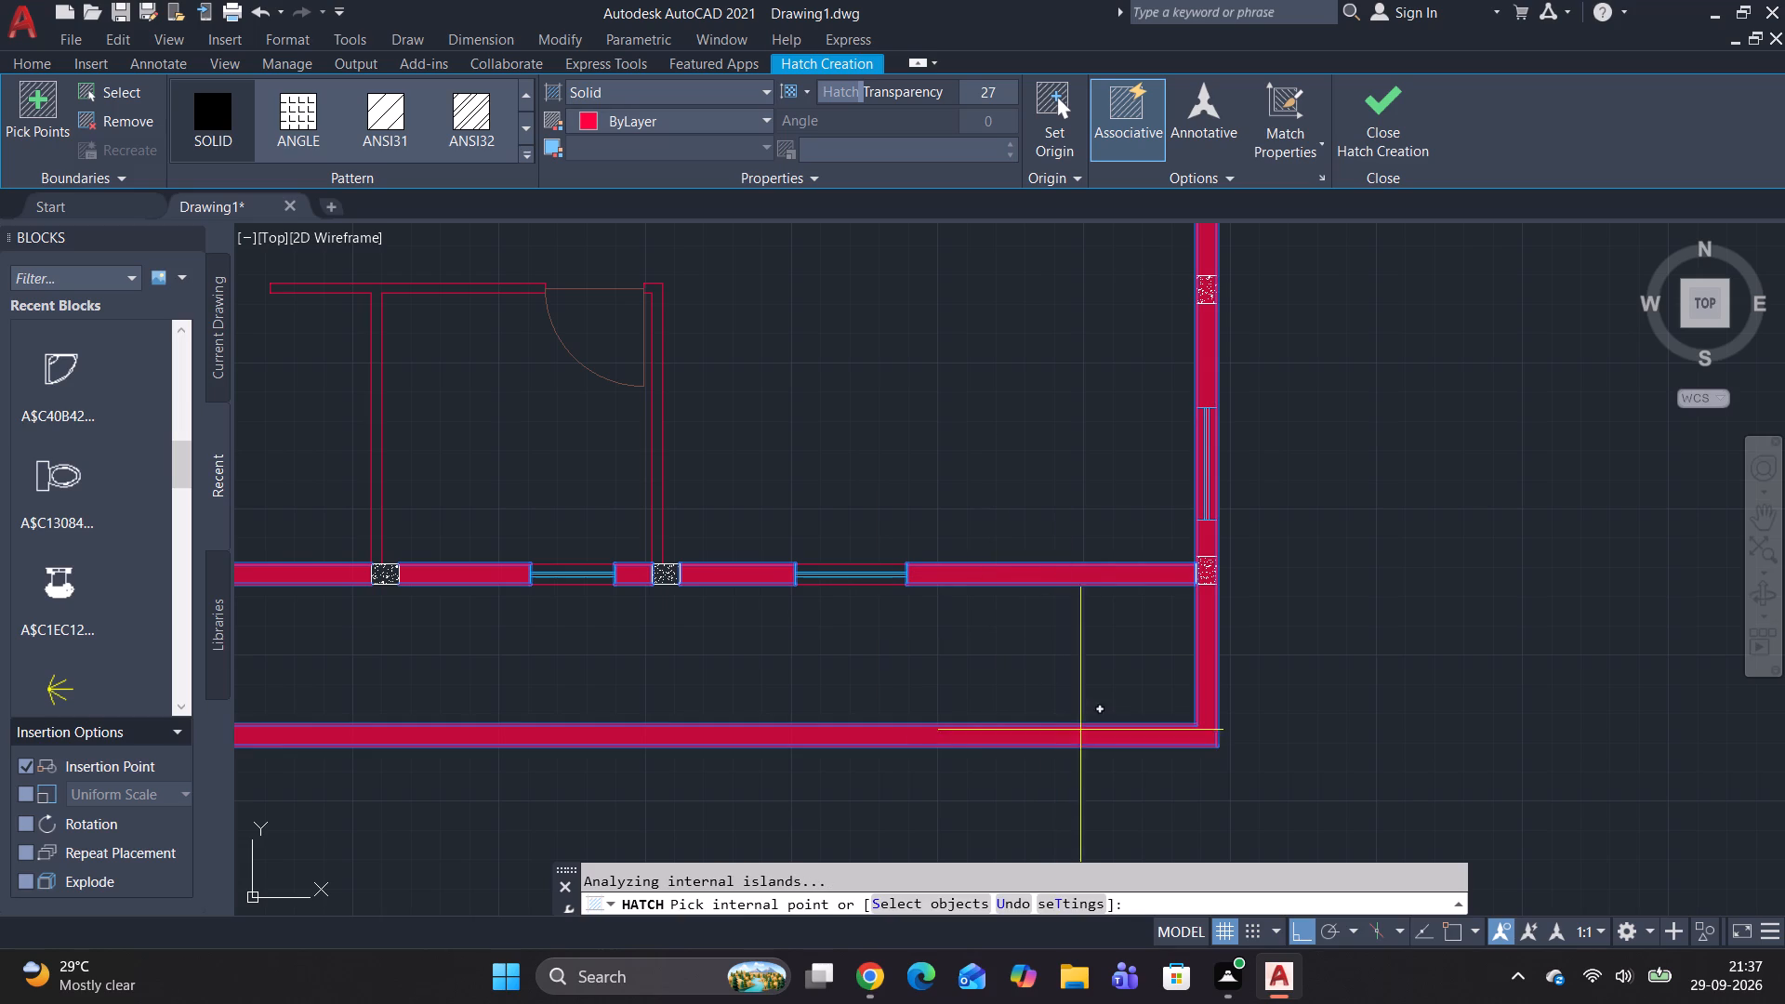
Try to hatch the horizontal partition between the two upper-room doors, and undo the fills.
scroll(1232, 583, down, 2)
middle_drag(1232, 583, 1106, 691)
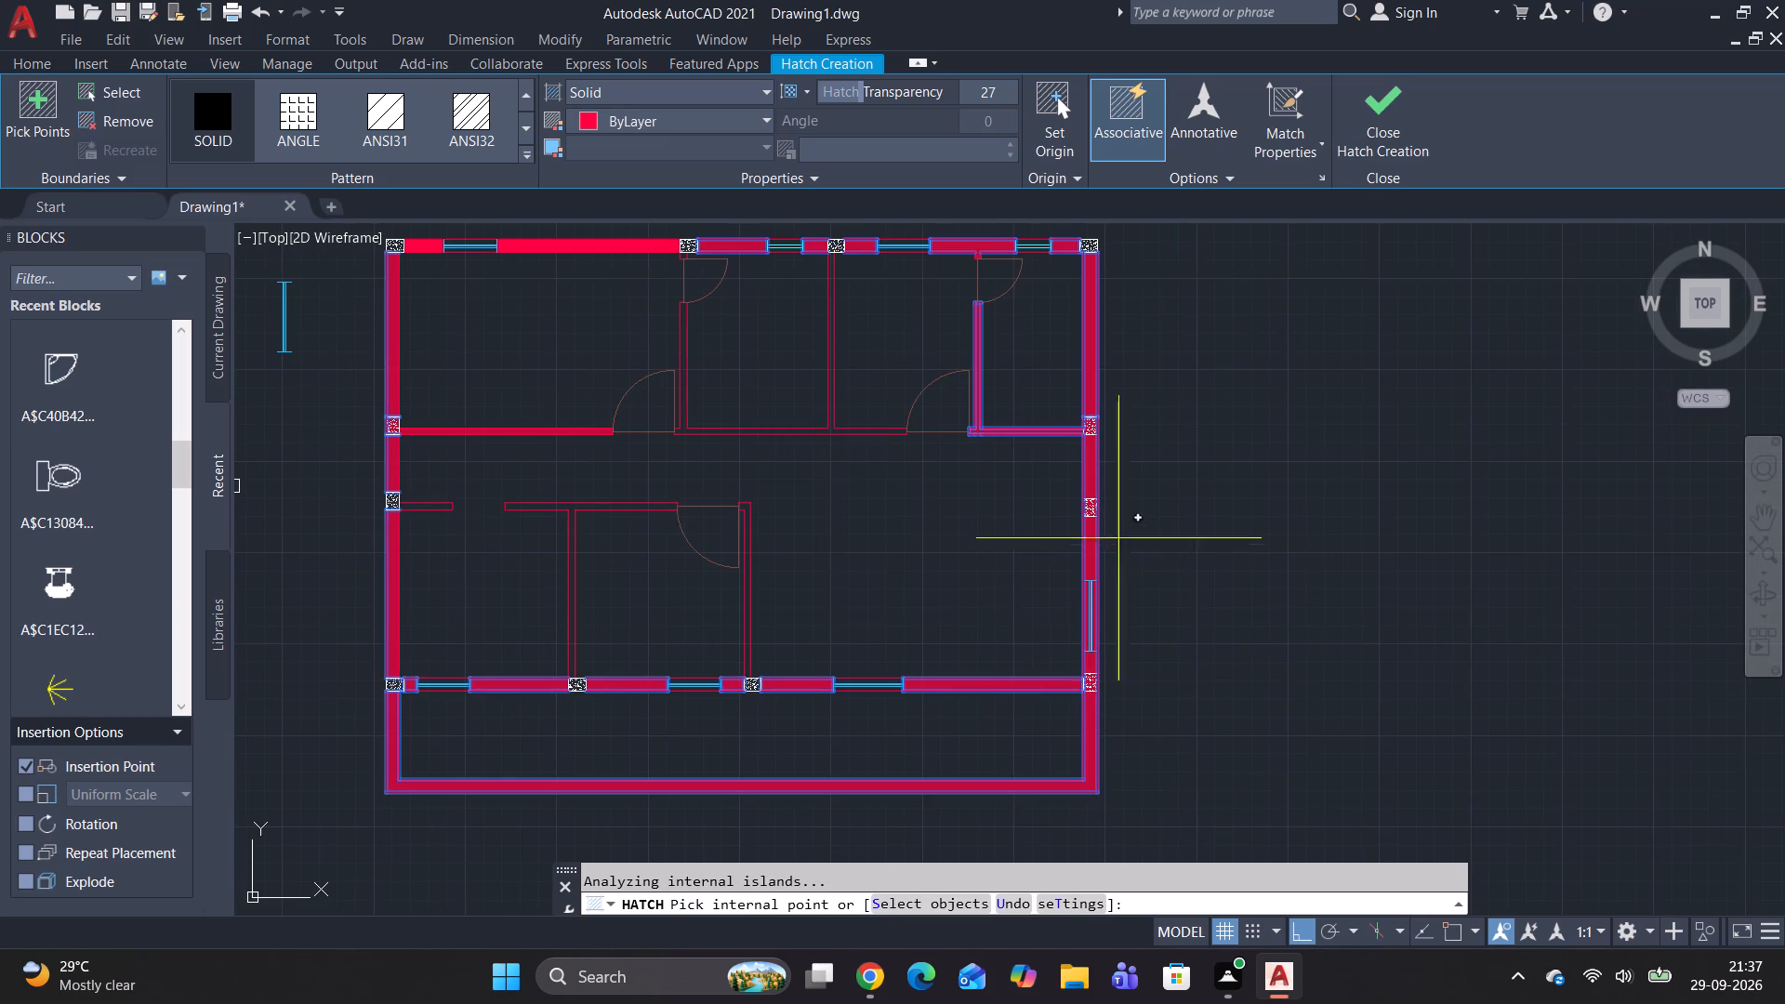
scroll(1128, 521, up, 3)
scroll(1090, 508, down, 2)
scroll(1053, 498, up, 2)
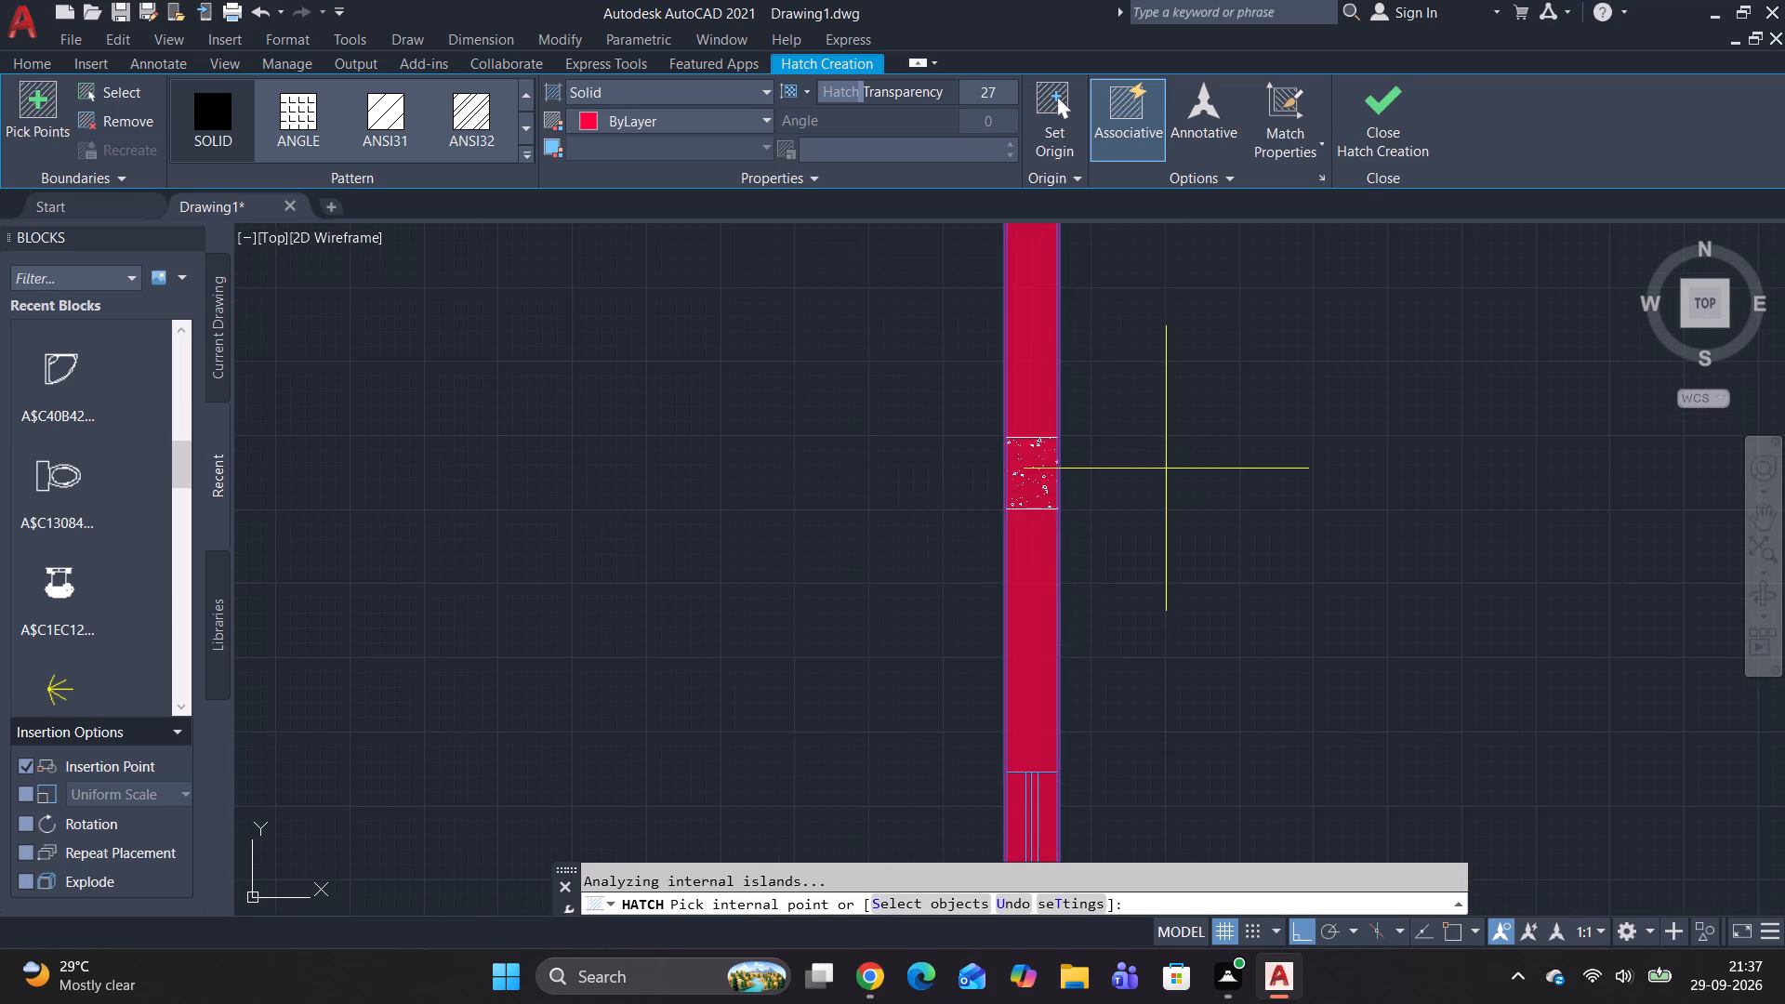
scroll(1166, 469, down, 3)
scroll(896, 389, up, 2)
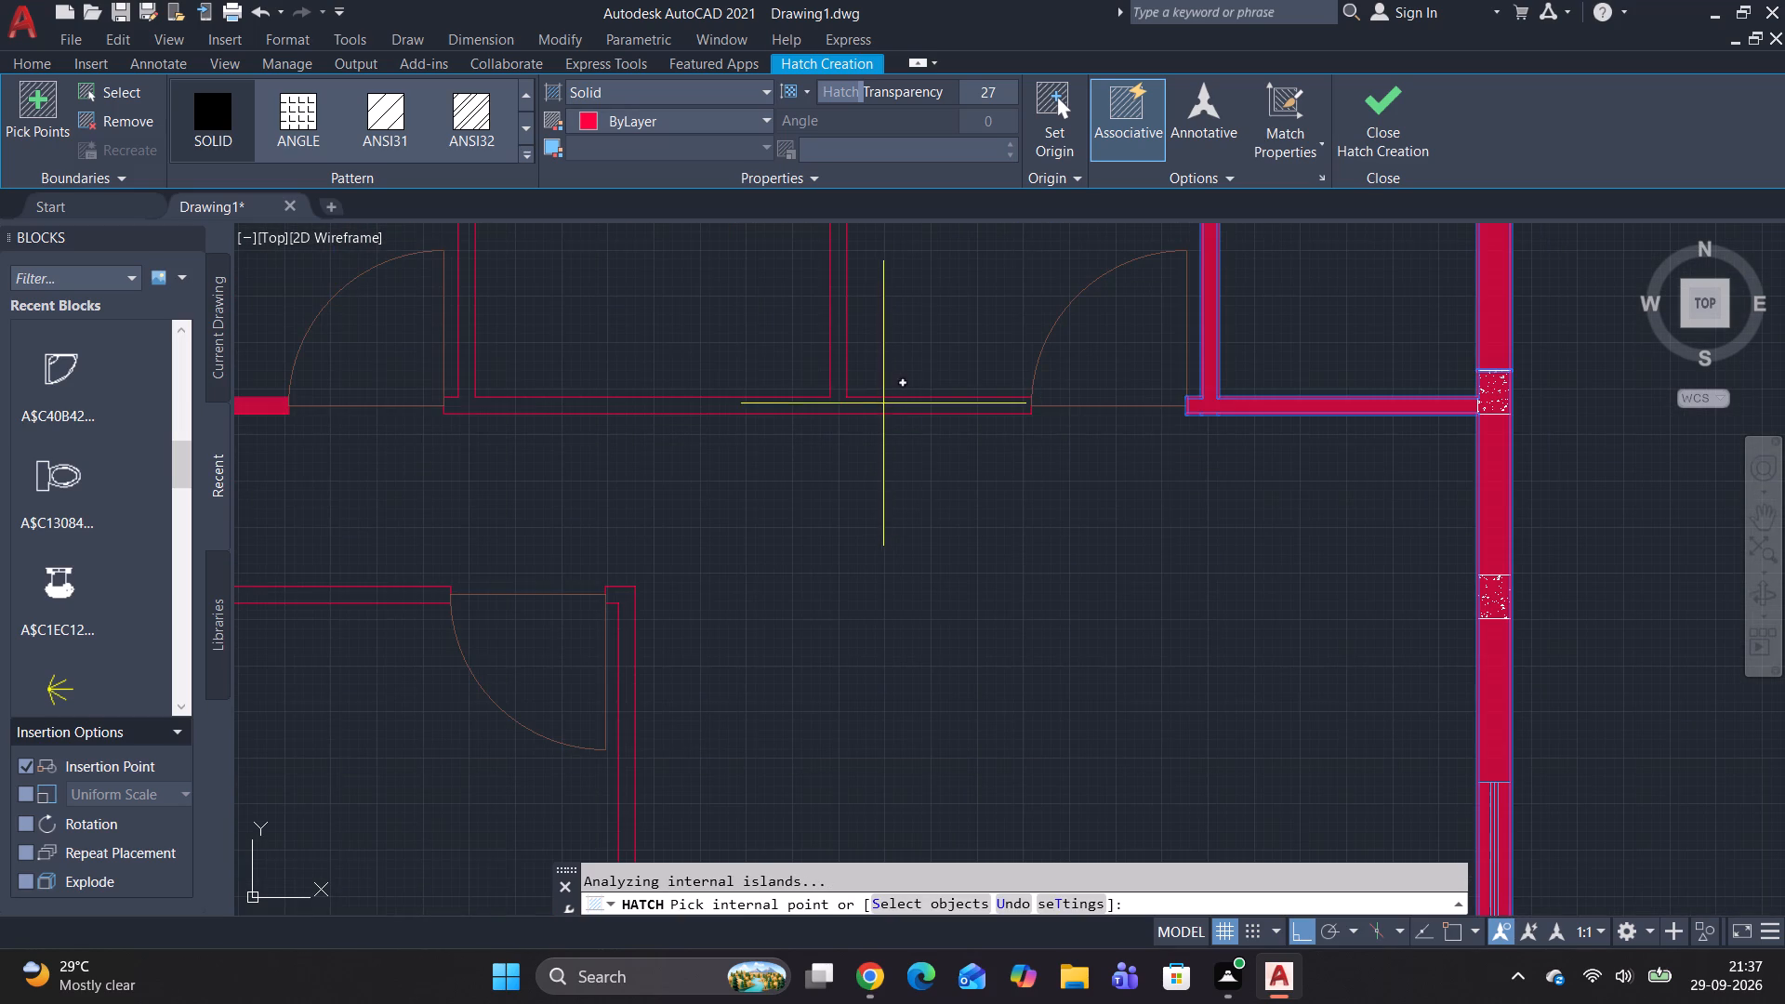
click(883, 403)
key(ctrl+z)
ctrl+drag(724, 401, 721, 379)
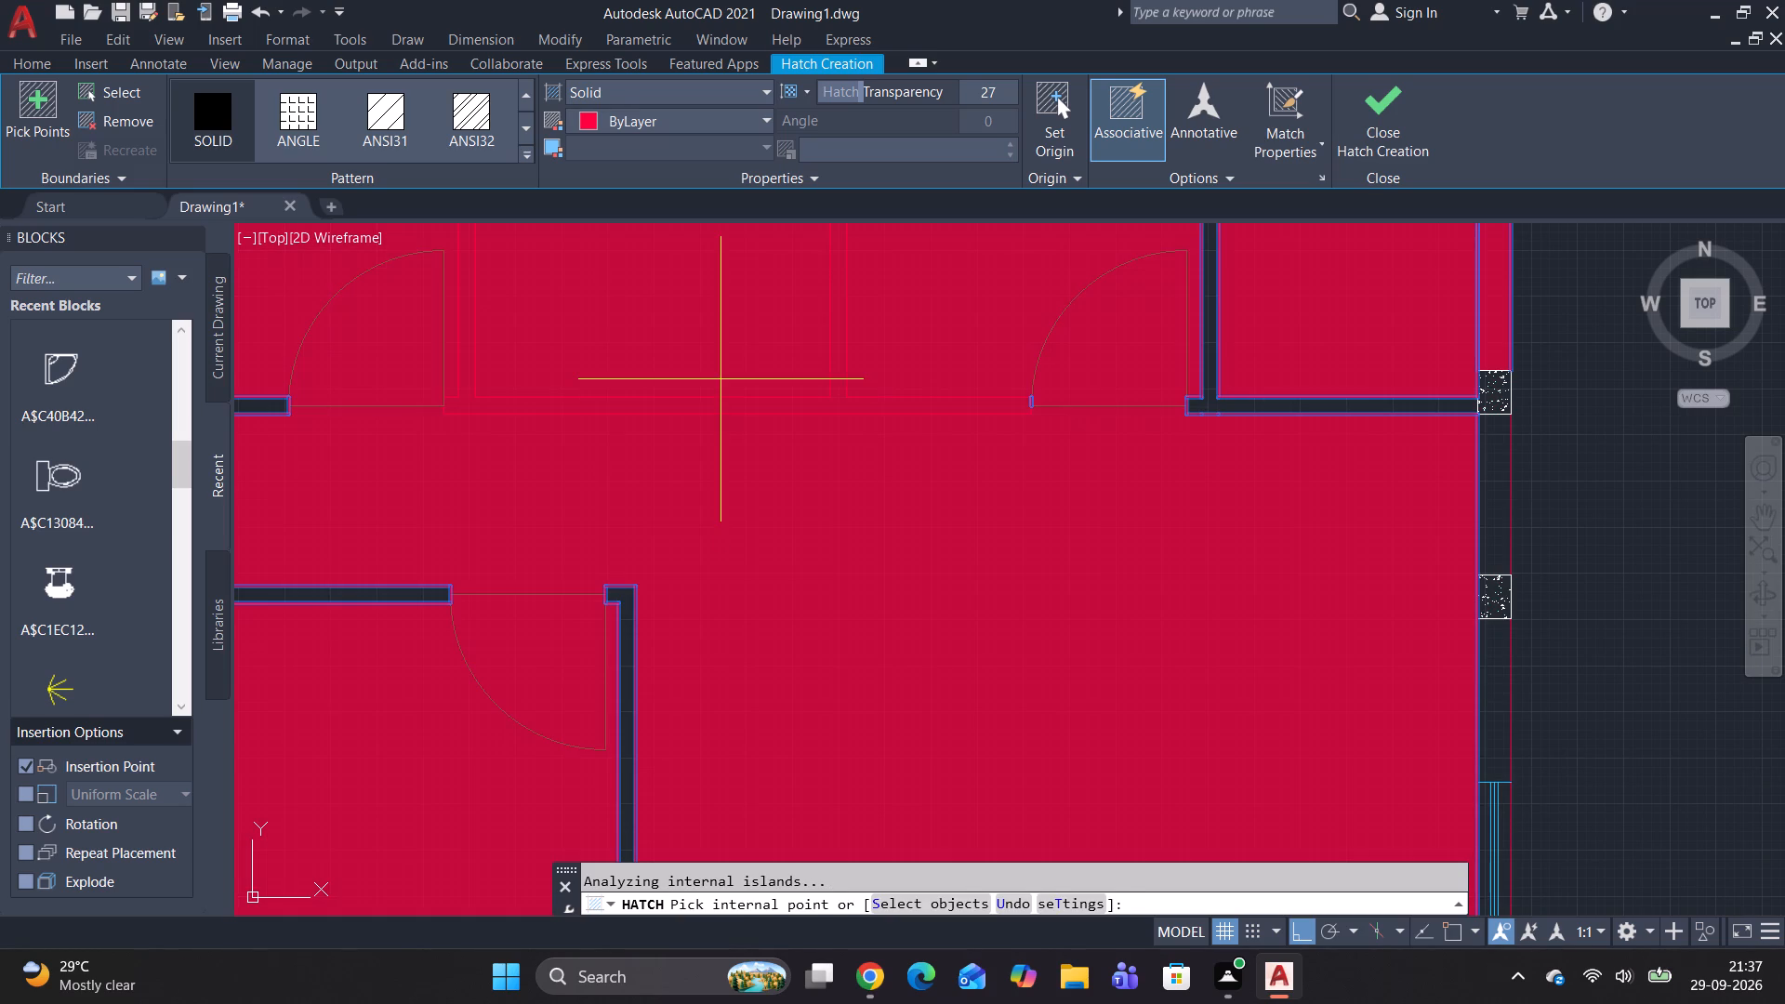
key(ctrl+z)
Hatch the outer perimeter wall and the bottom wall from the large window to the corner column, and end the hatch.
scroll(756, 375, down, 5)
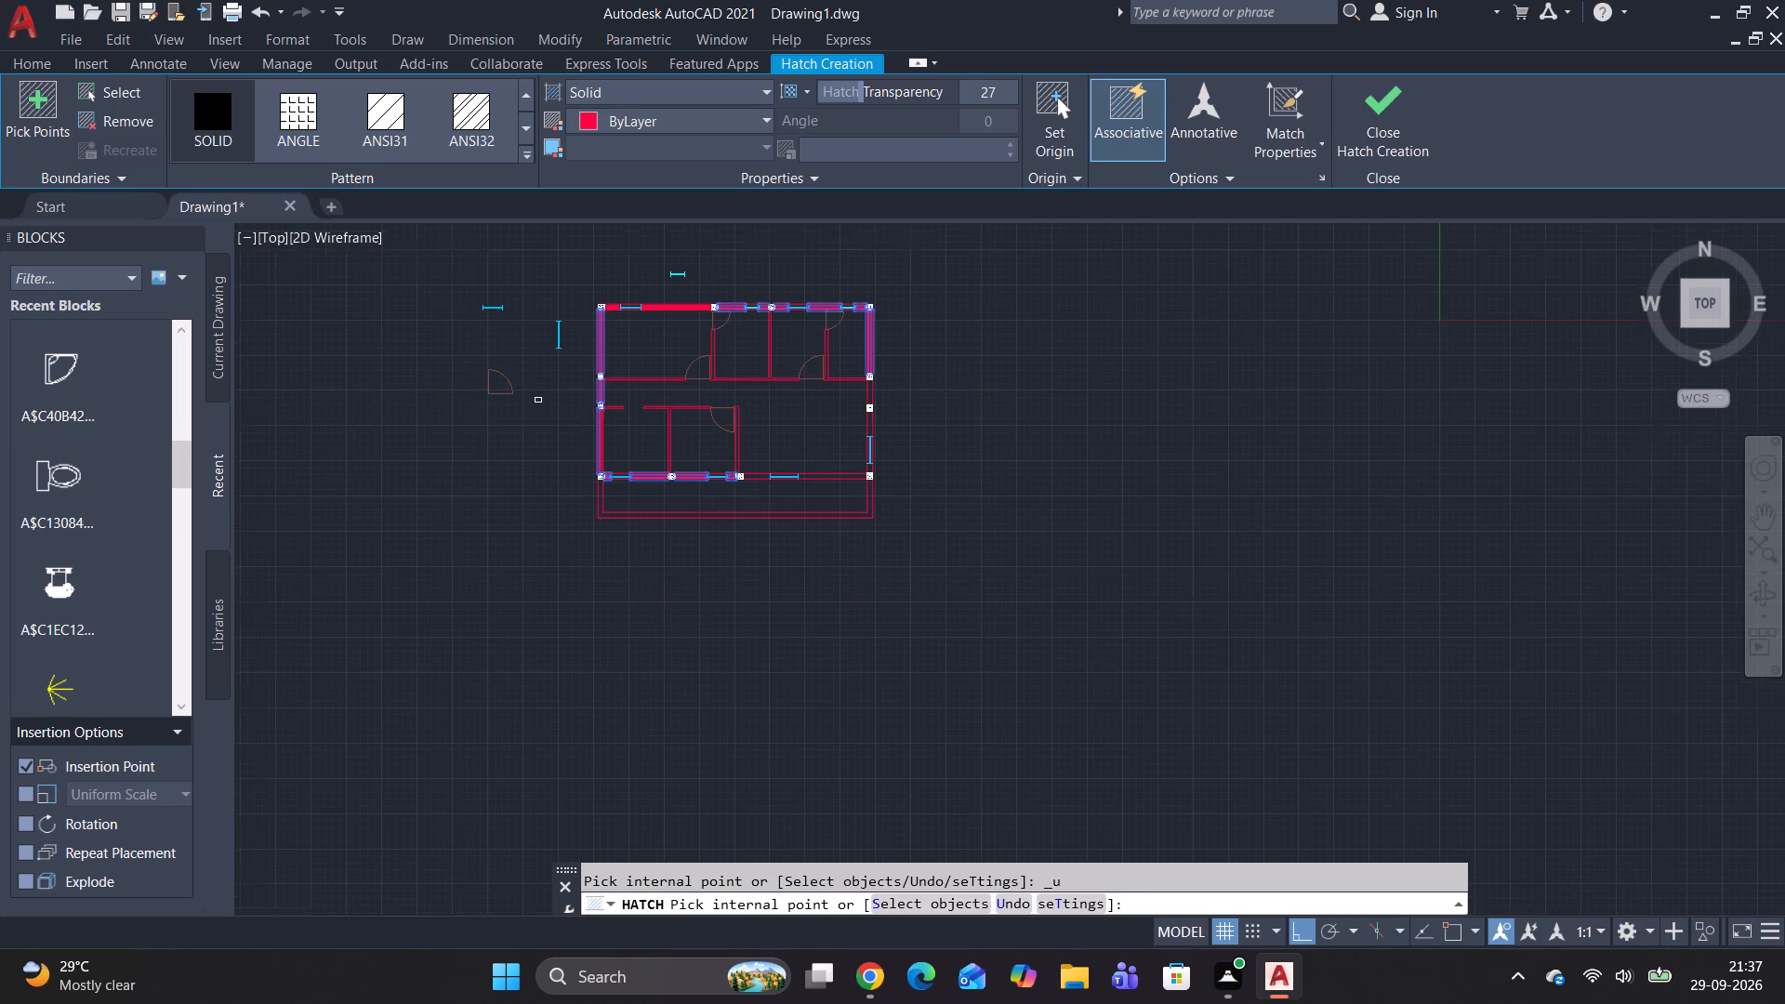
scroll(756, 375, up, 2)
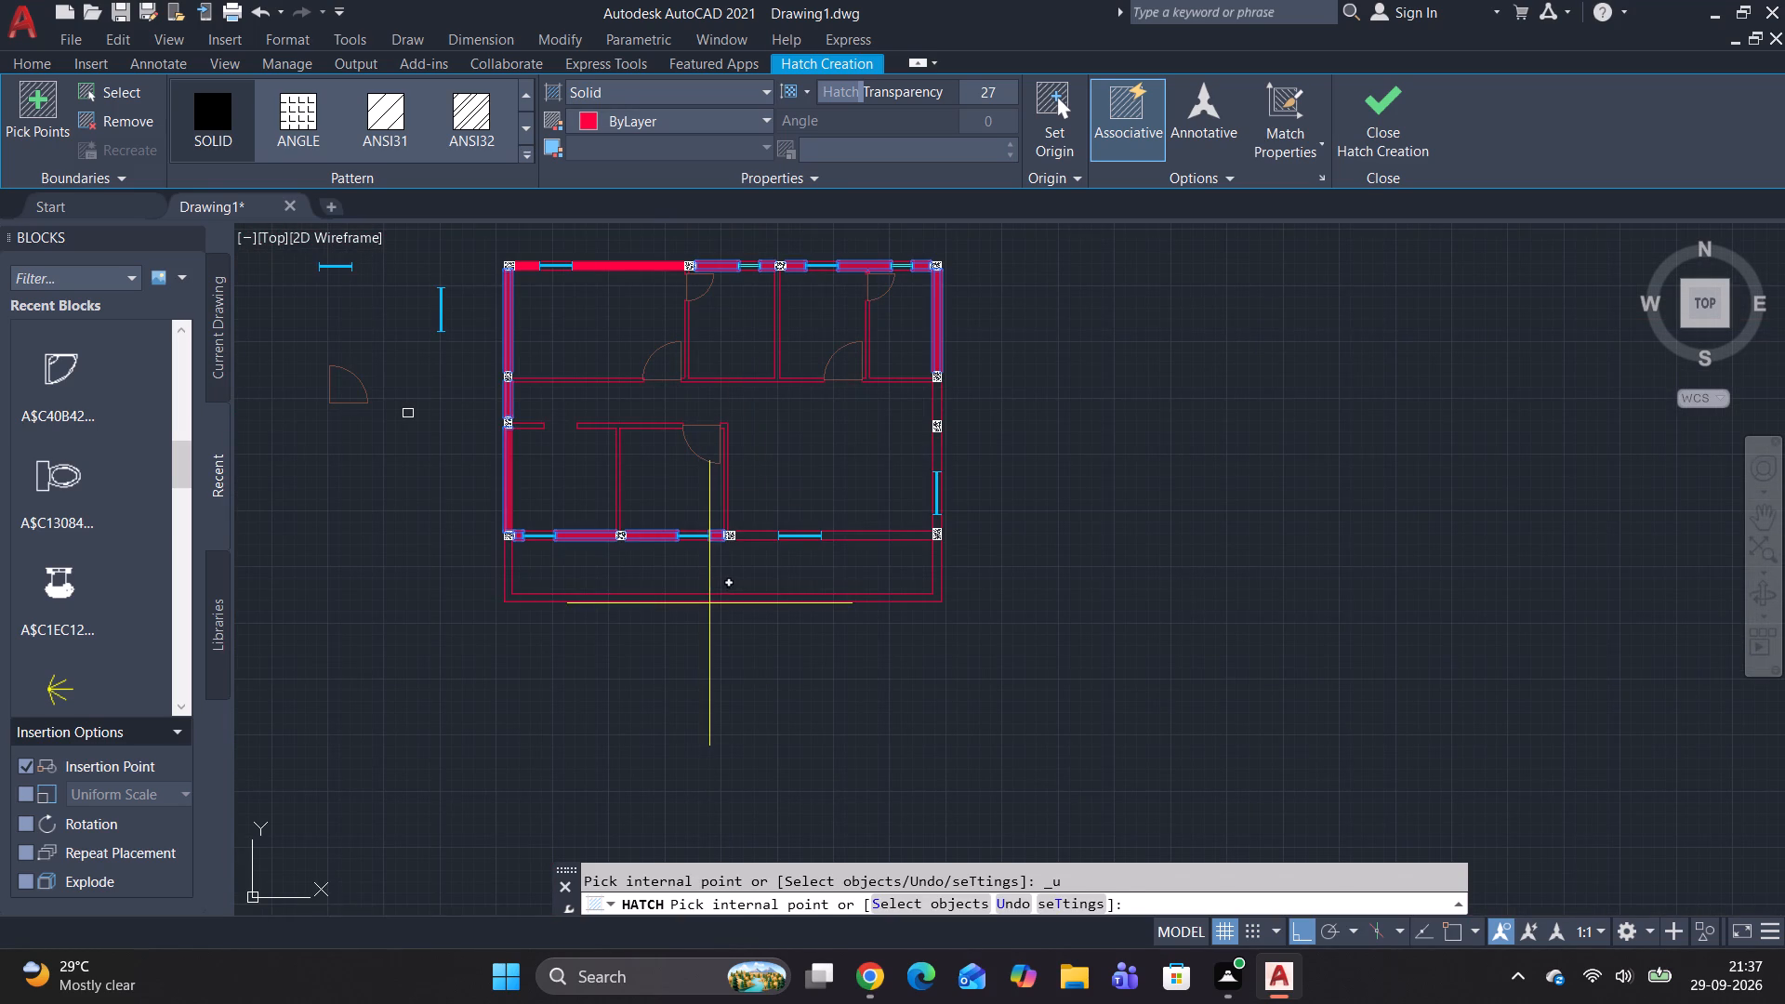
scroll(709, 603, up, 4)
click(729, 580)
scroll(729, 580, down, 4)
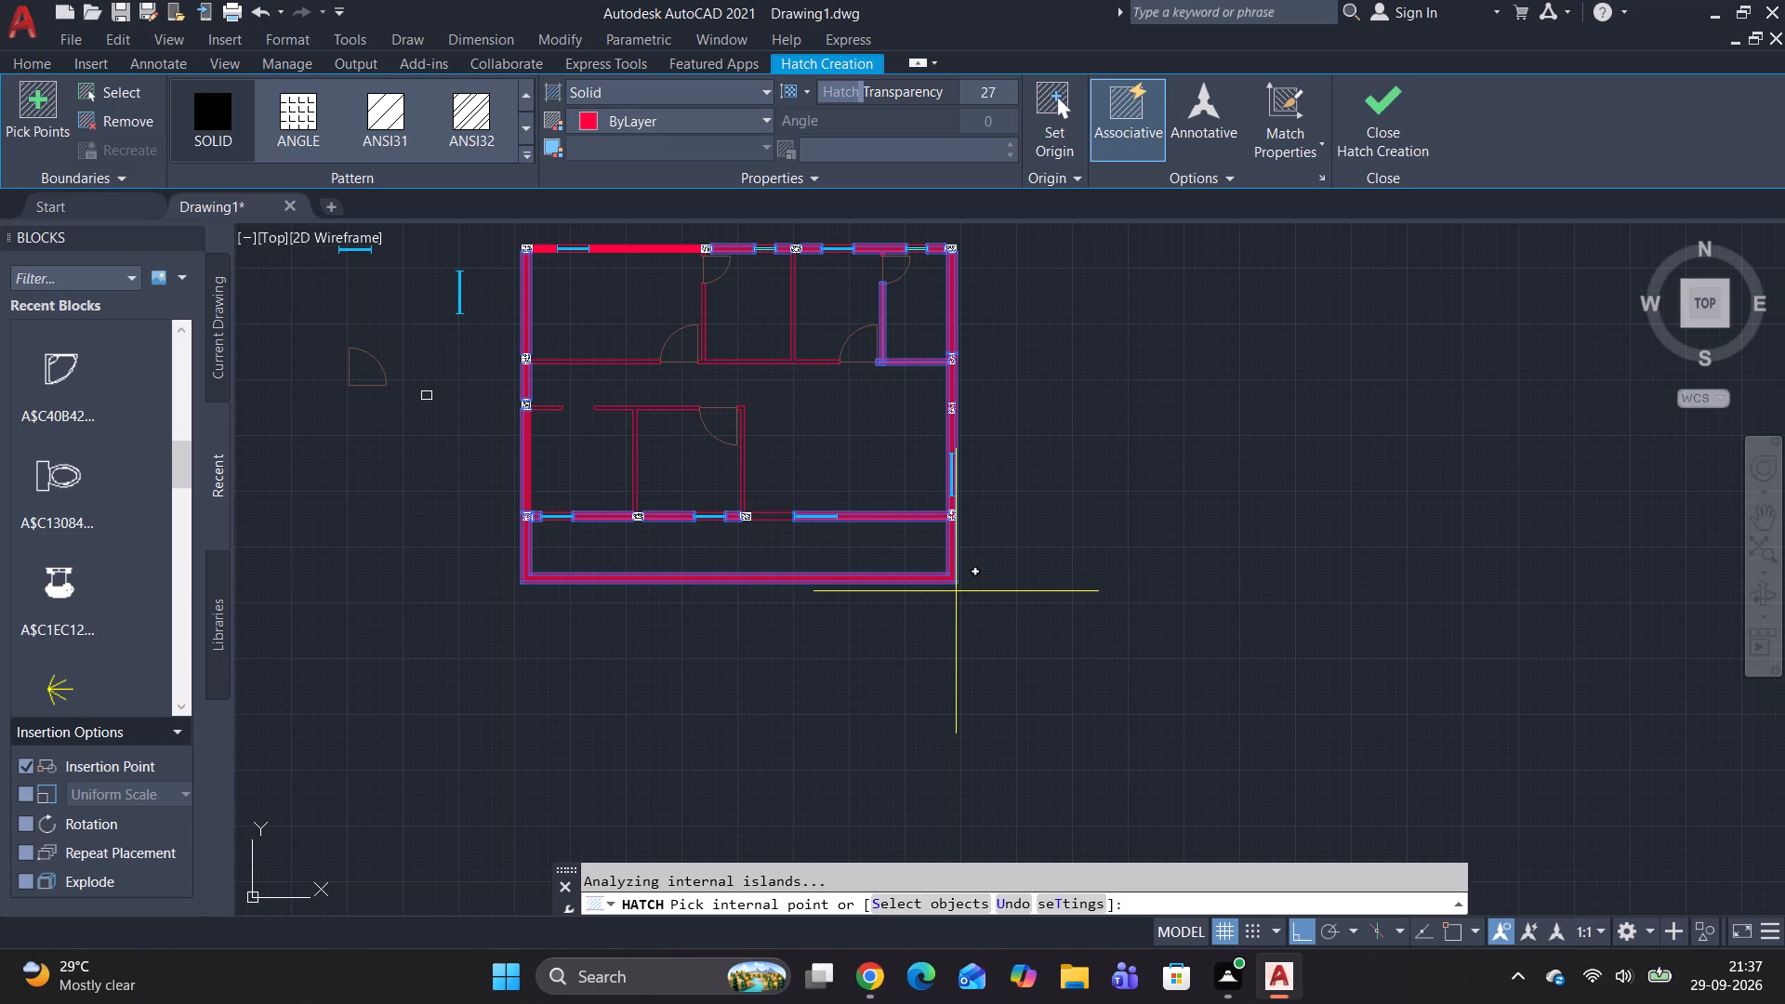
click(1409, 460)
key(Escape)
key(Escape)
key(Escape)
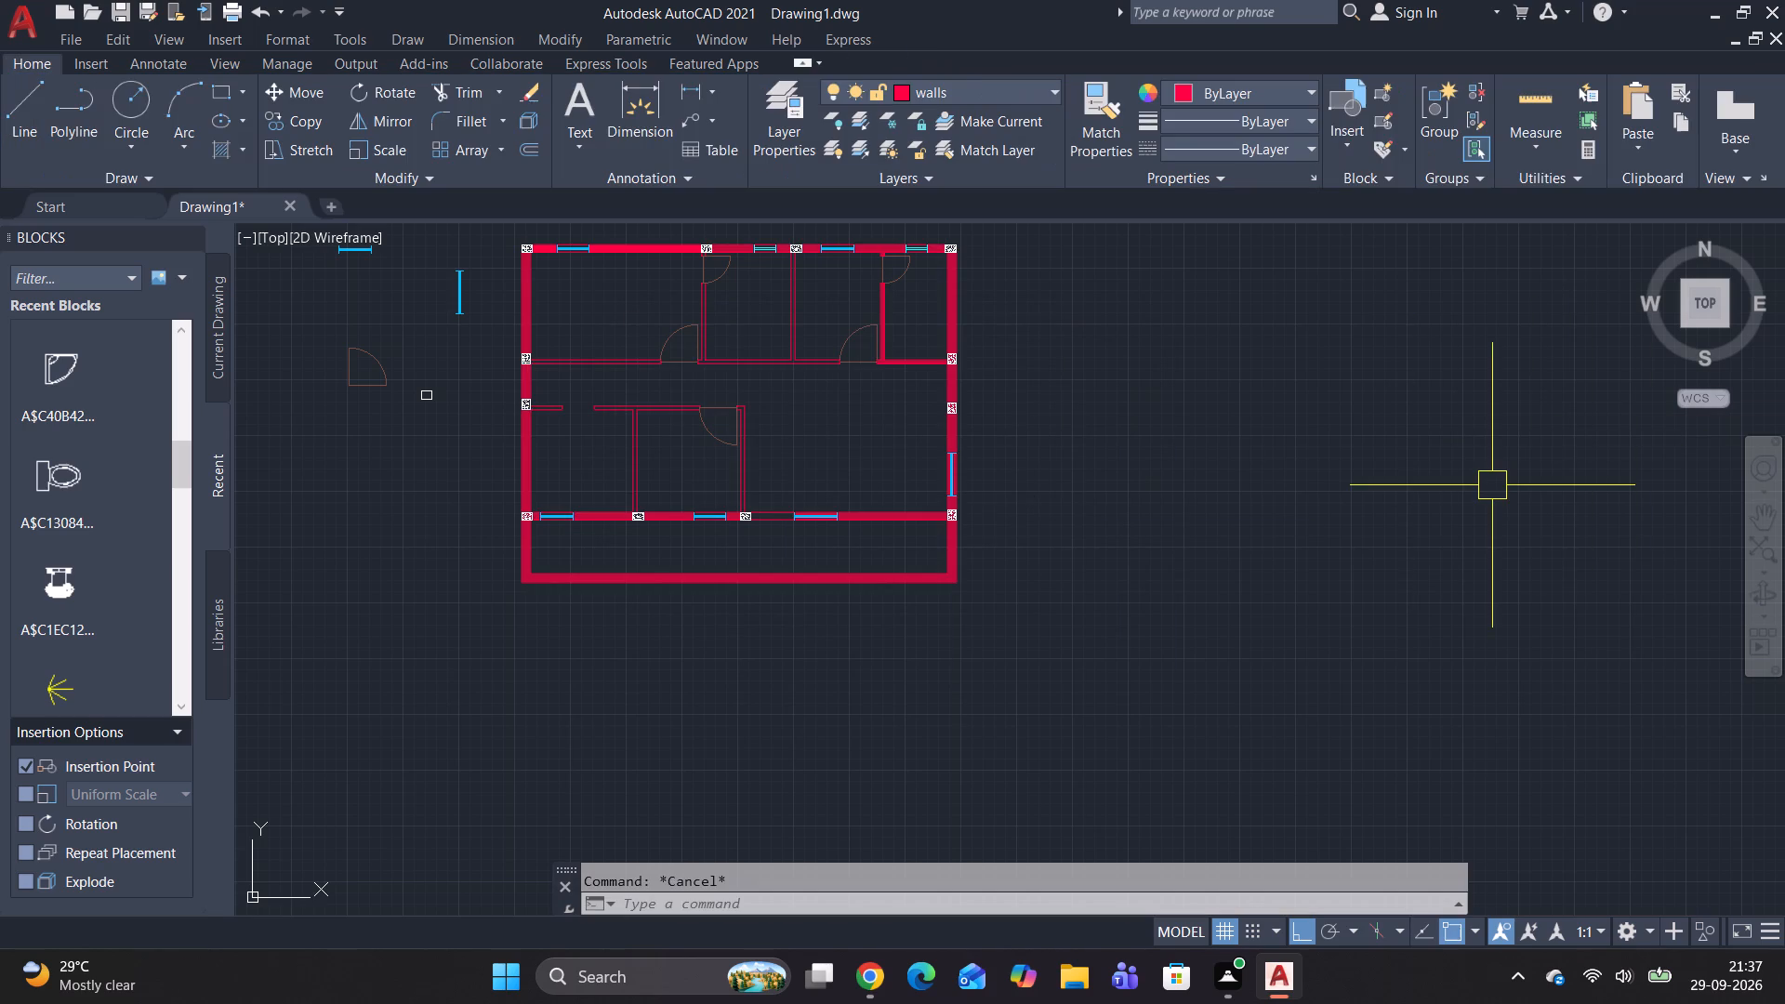
Delete both solid wall hatches: the one on the upper-left top wall and the one covering the remaining walls.
scroll(874, 400, up, 1)
middle_drag(874, 397, 943, 634)
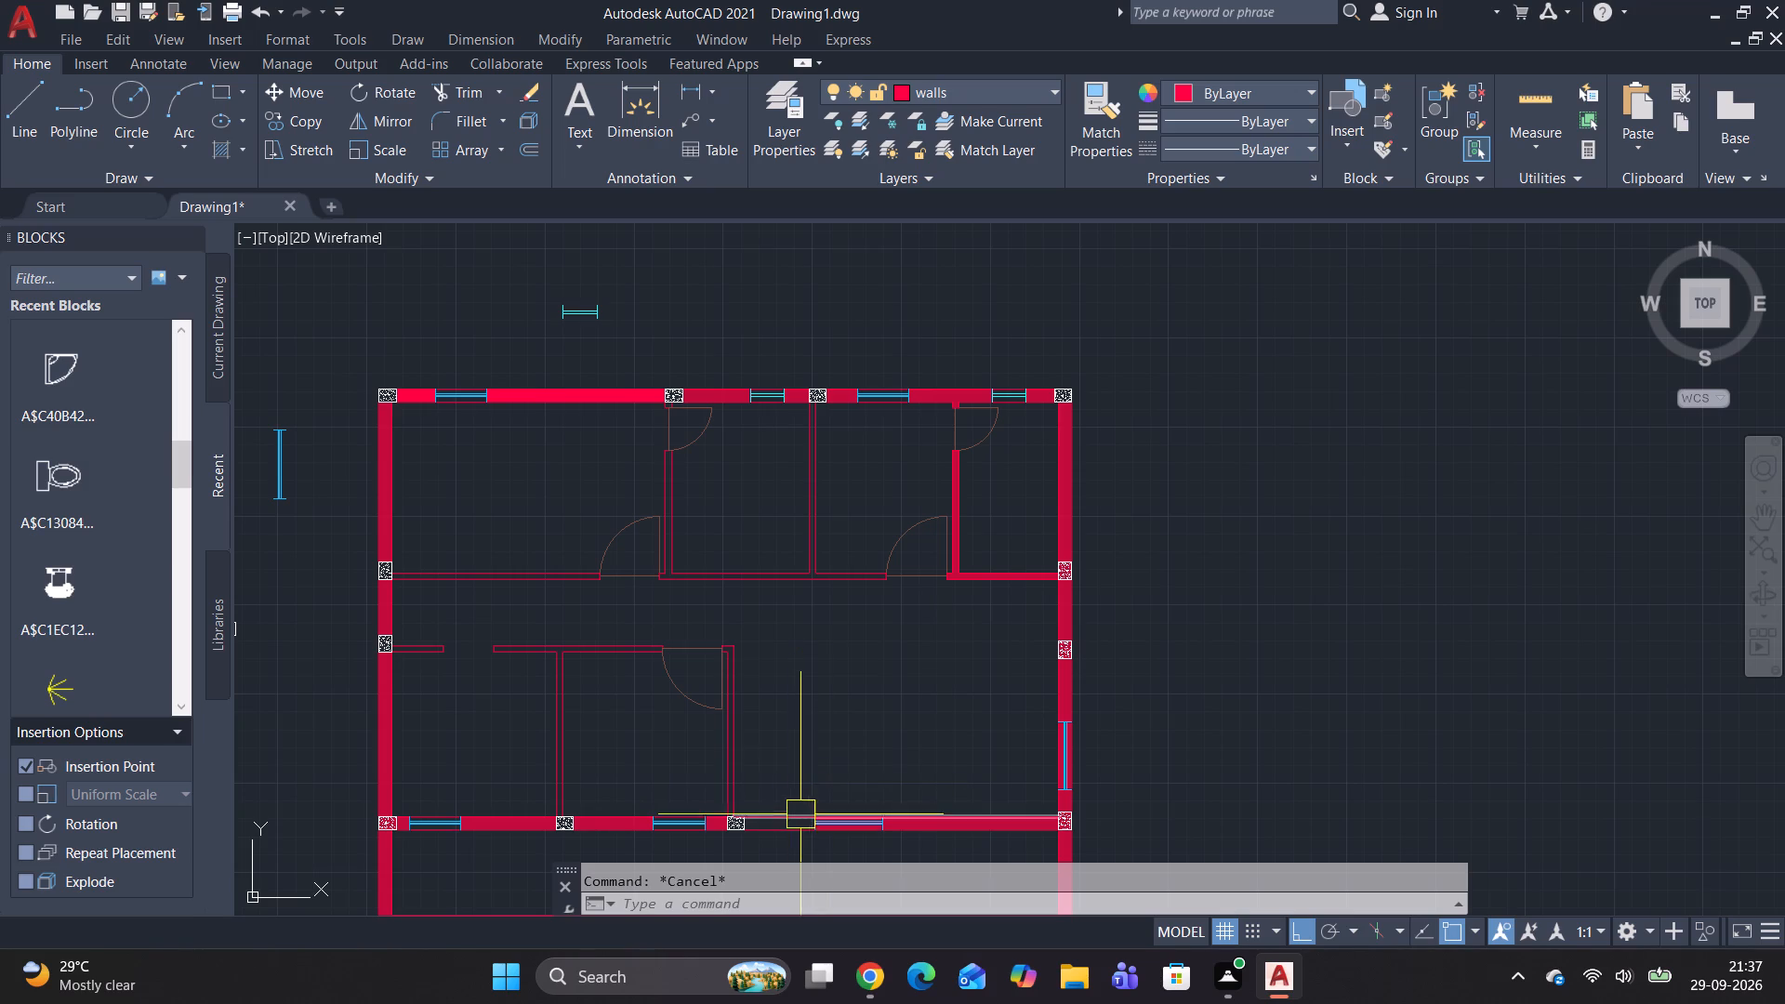
scroll(562, 418, up, 2)
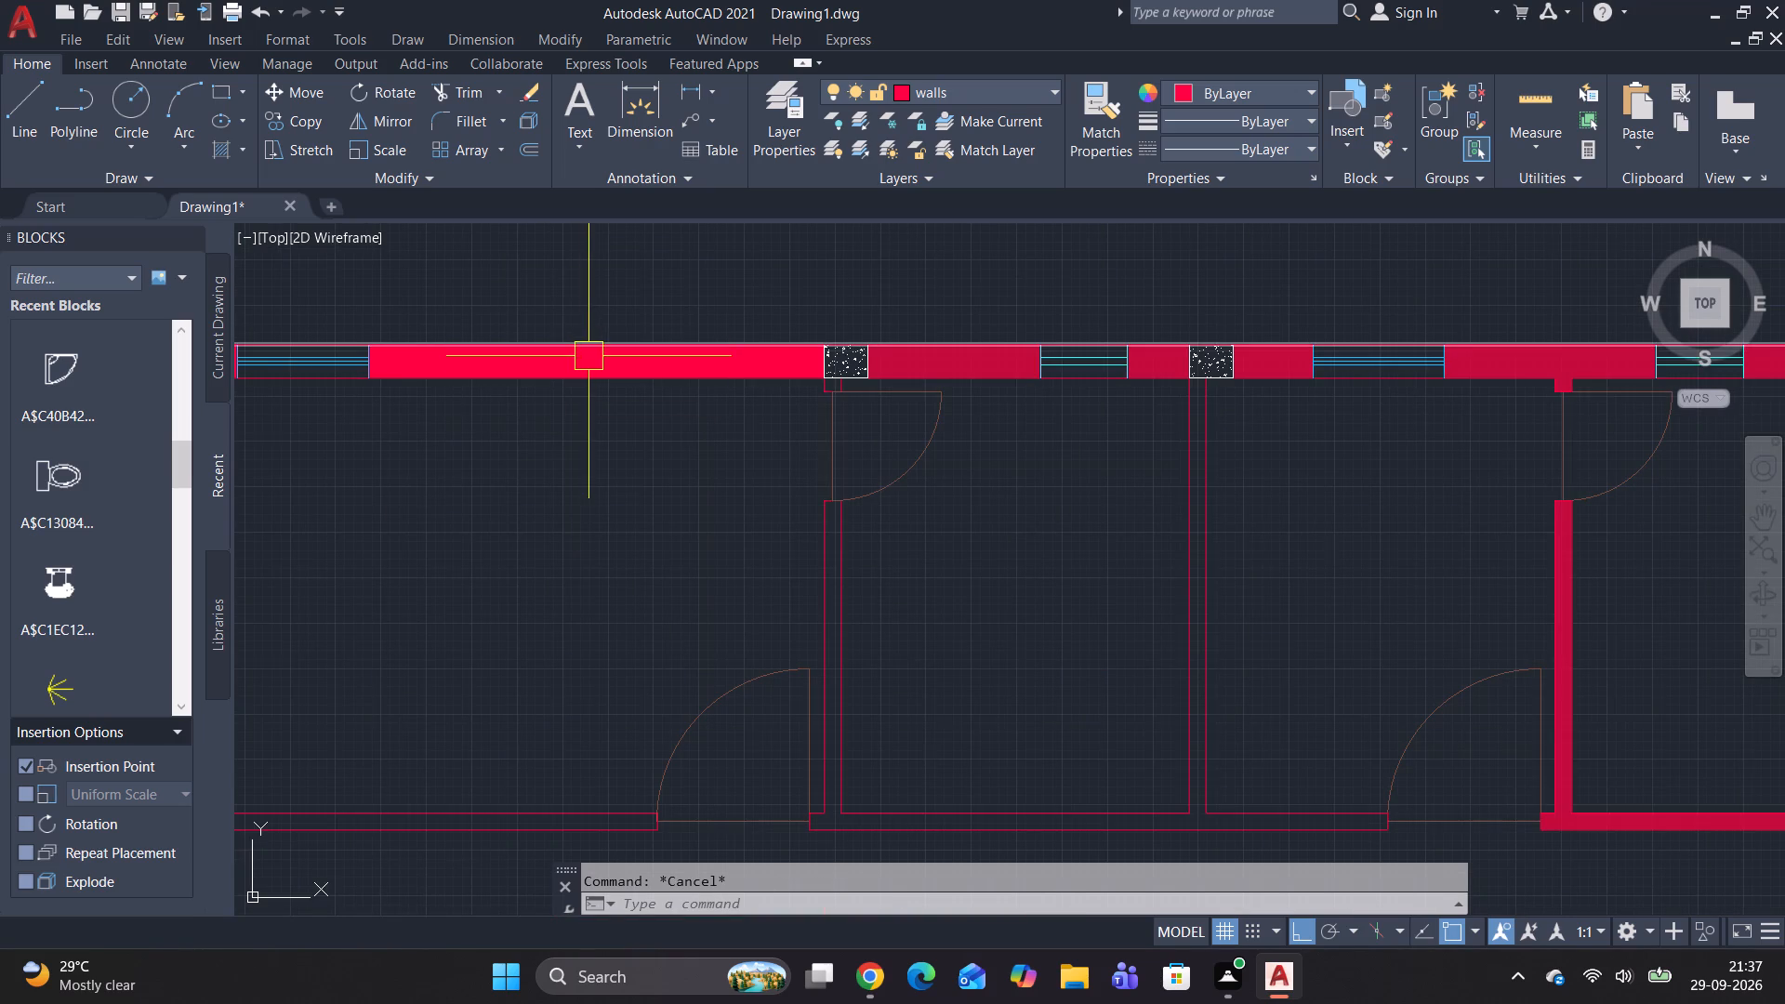
scroll(591, 371, up, 2)
click(632, 339)
key(Delete)
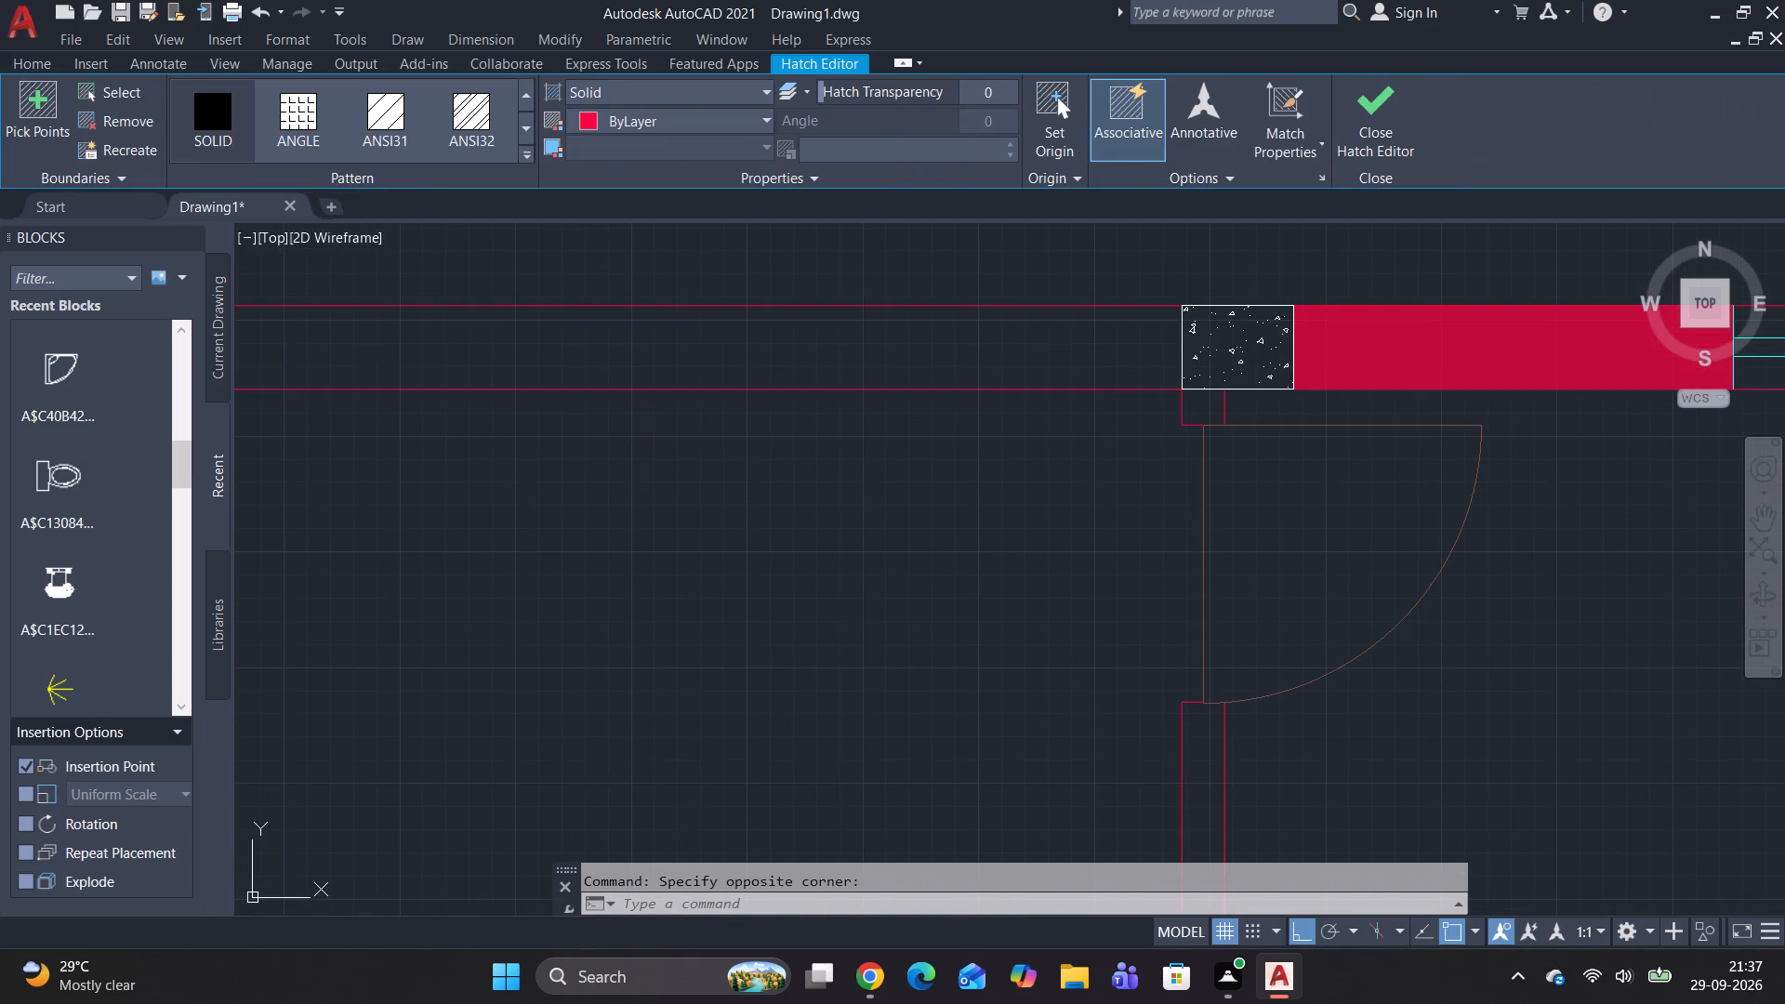
click(1540, 330)
key(Delete)
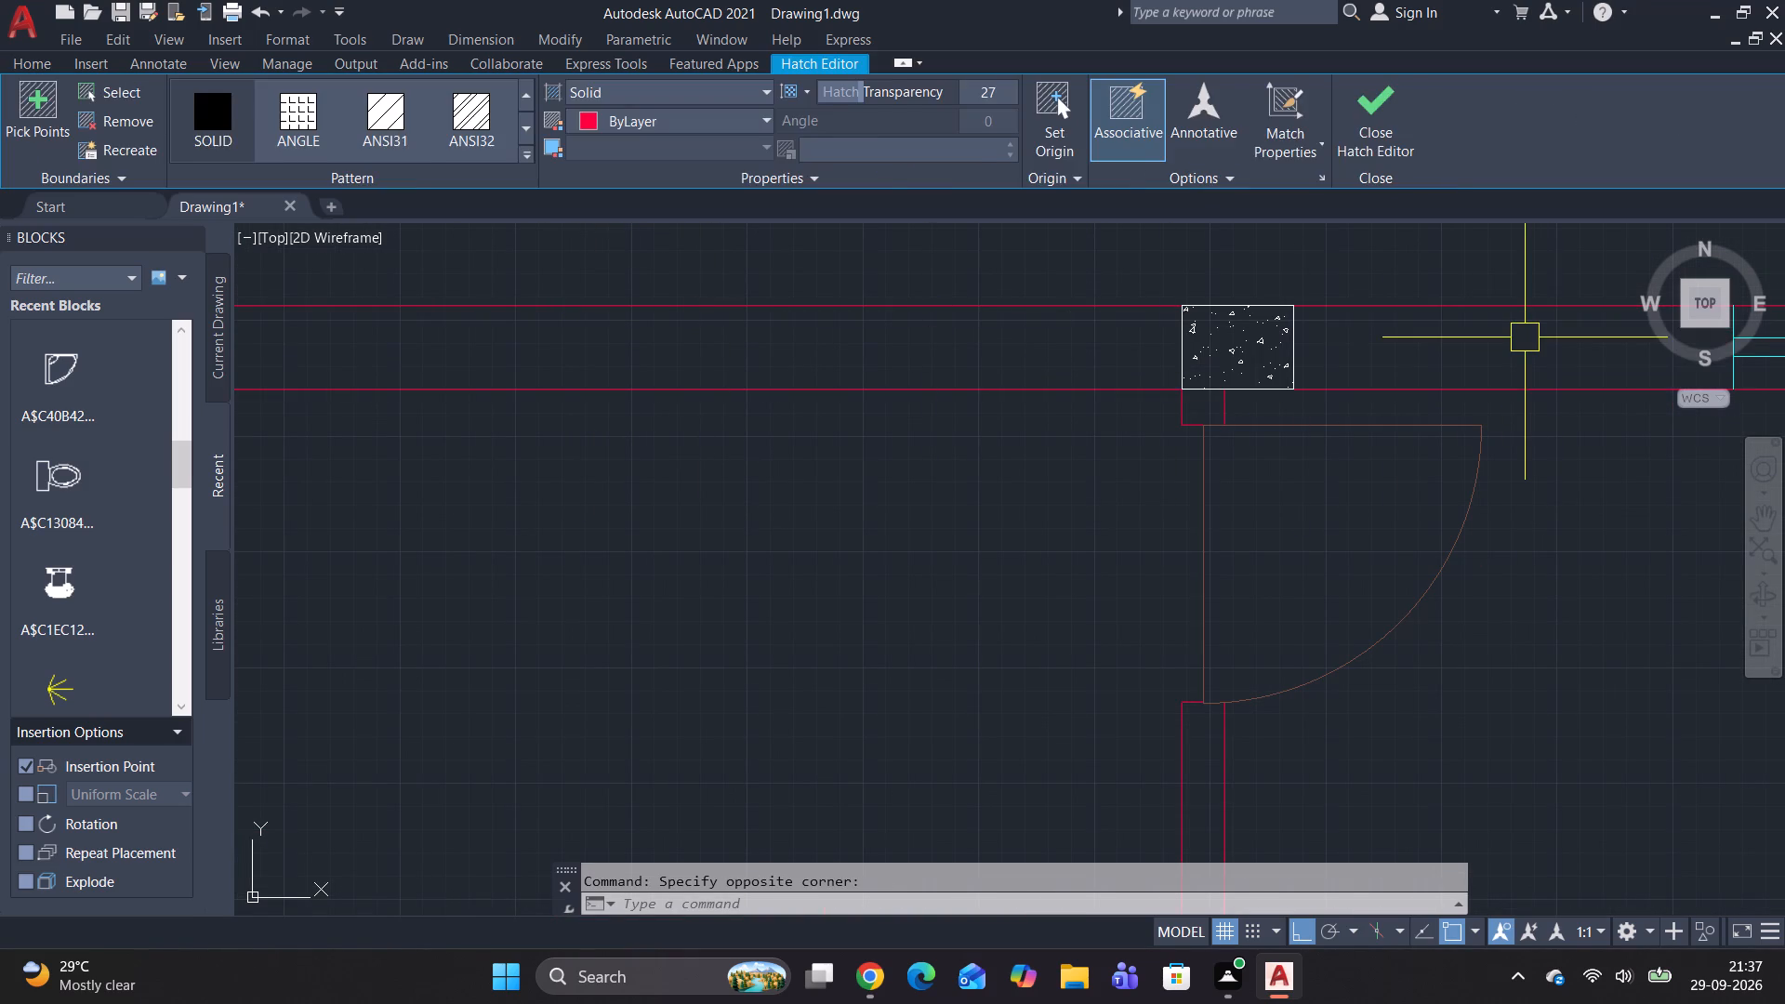
scroll(1520, 368, down, 3)
scroll(1034, 504, down, 3)
middle_drag(1271, 727, 1215, 707)
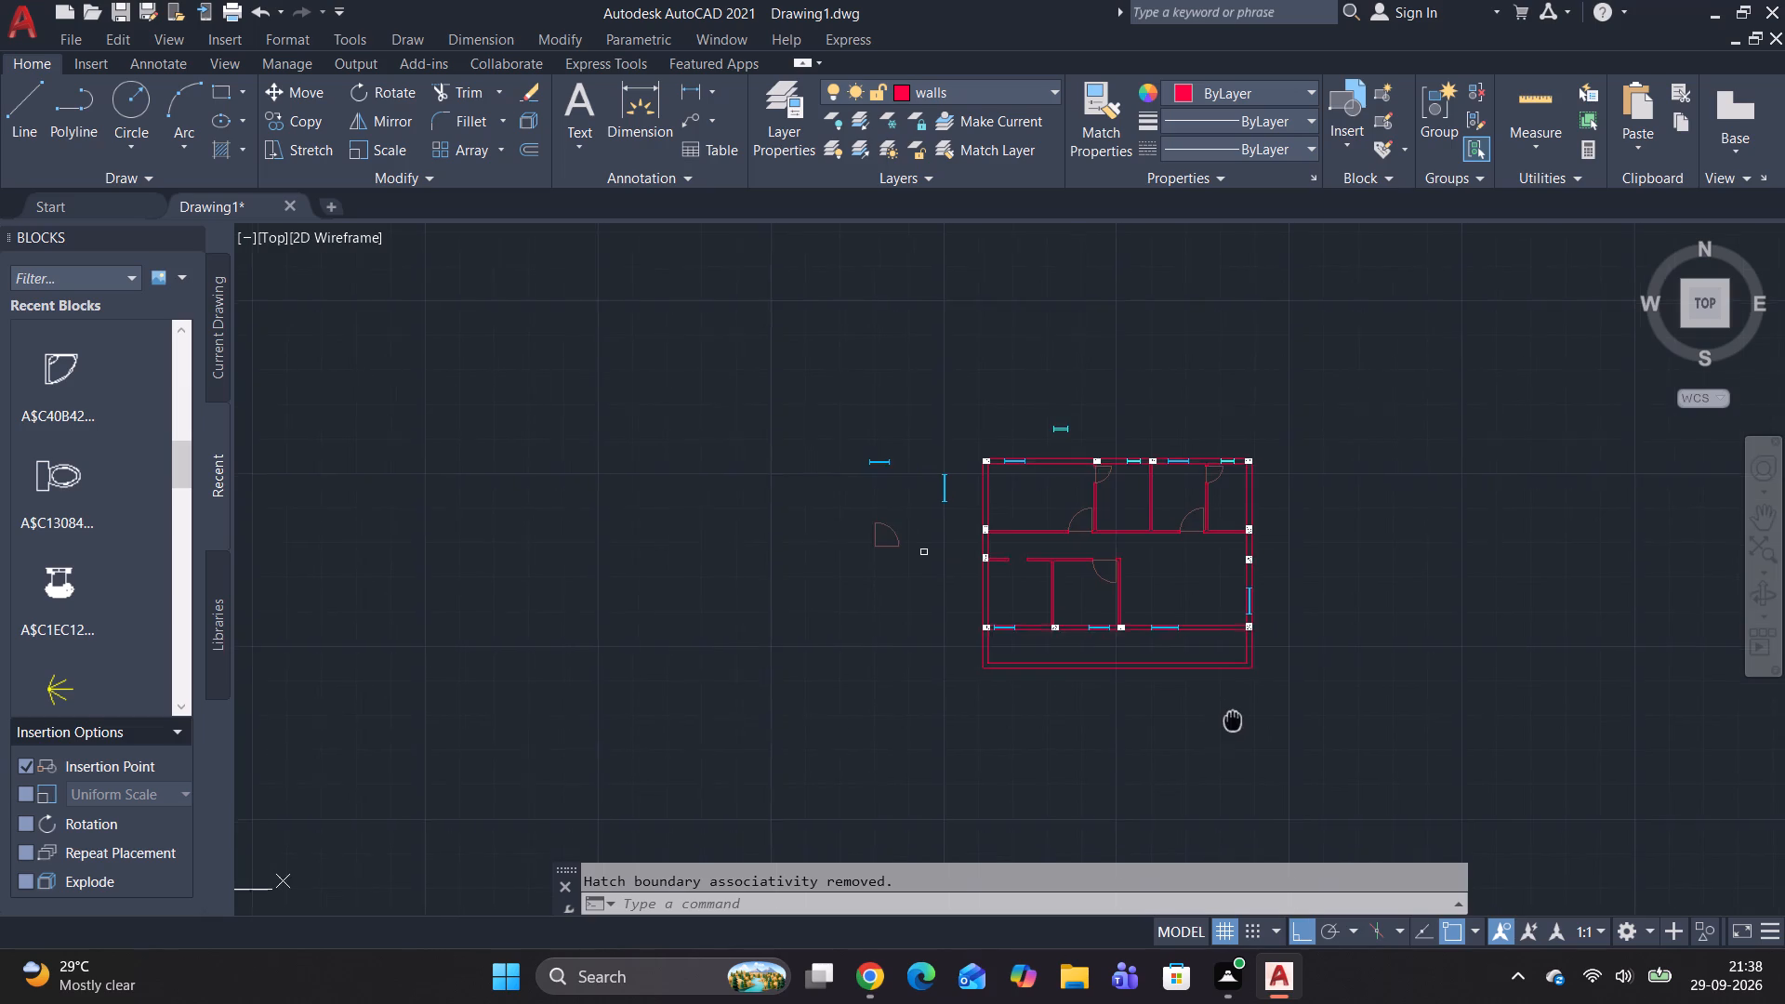
middle_drag(1215, 707, 1079, 629)
key(Escape)
key(Escape)
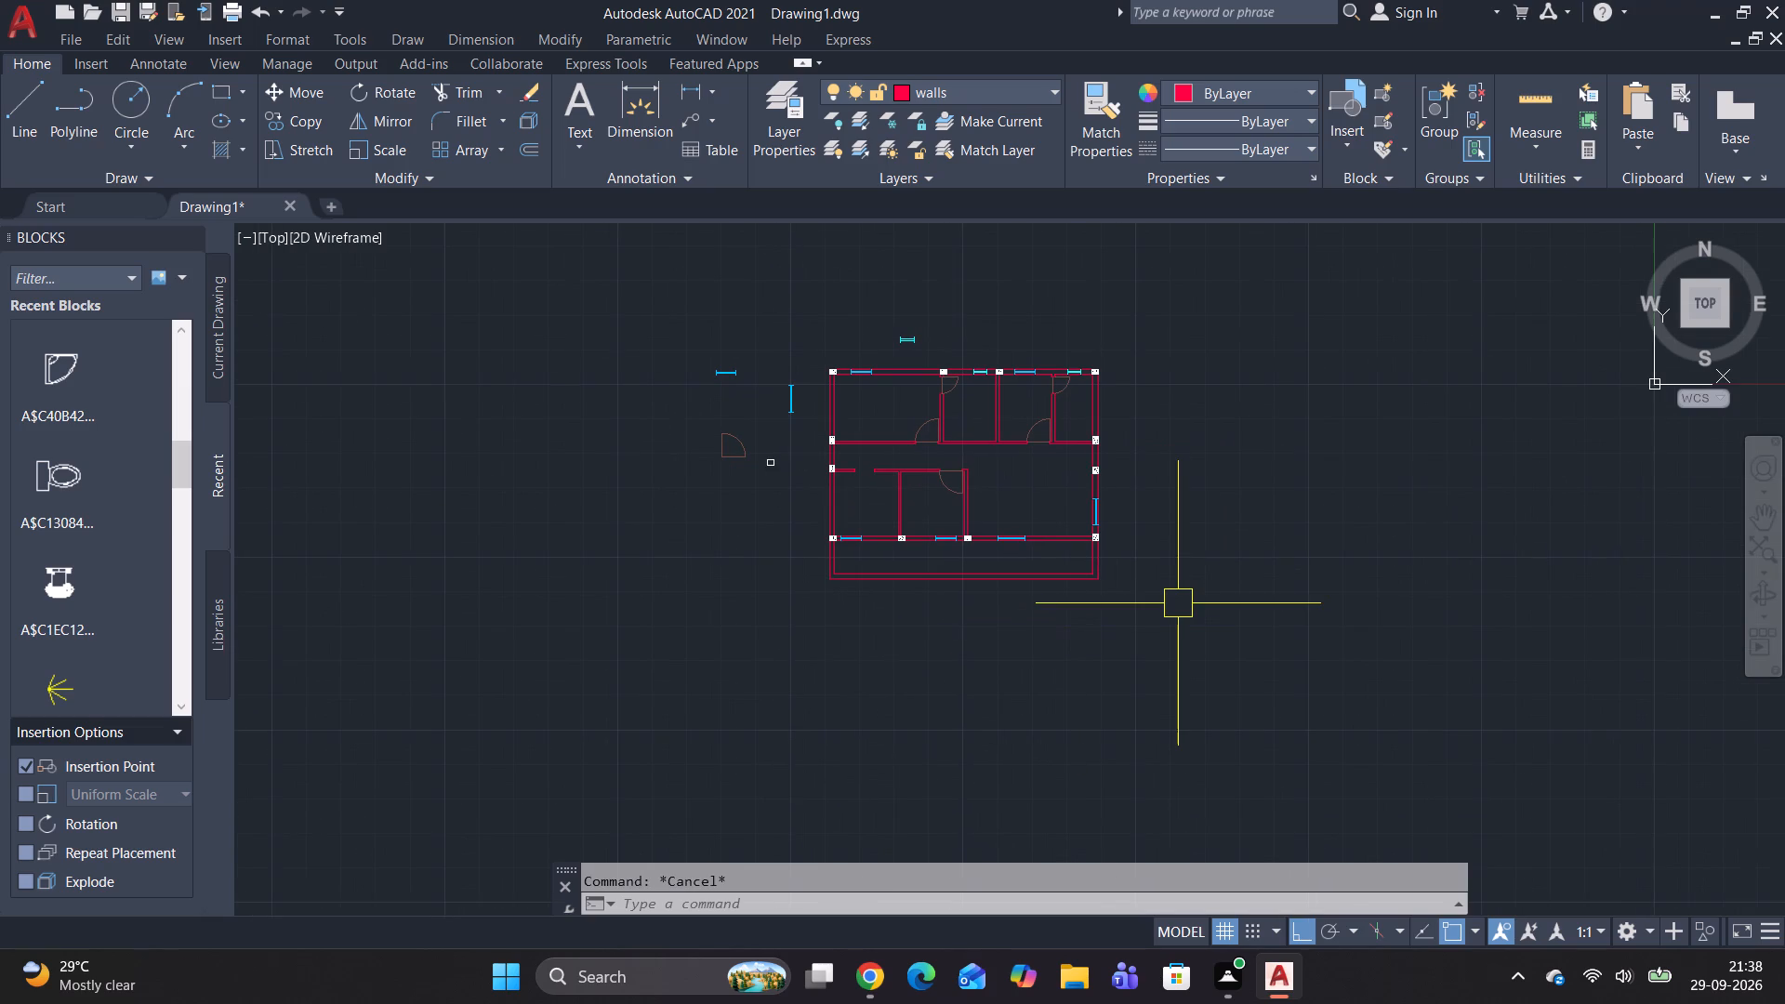
Delete the loose ventilator, two windows, door and small column symbol lying outside the plan.
scroll(956, 506, up, 2)
middle_drag(901, 466, 921, 753)
middle_click(921, 753)
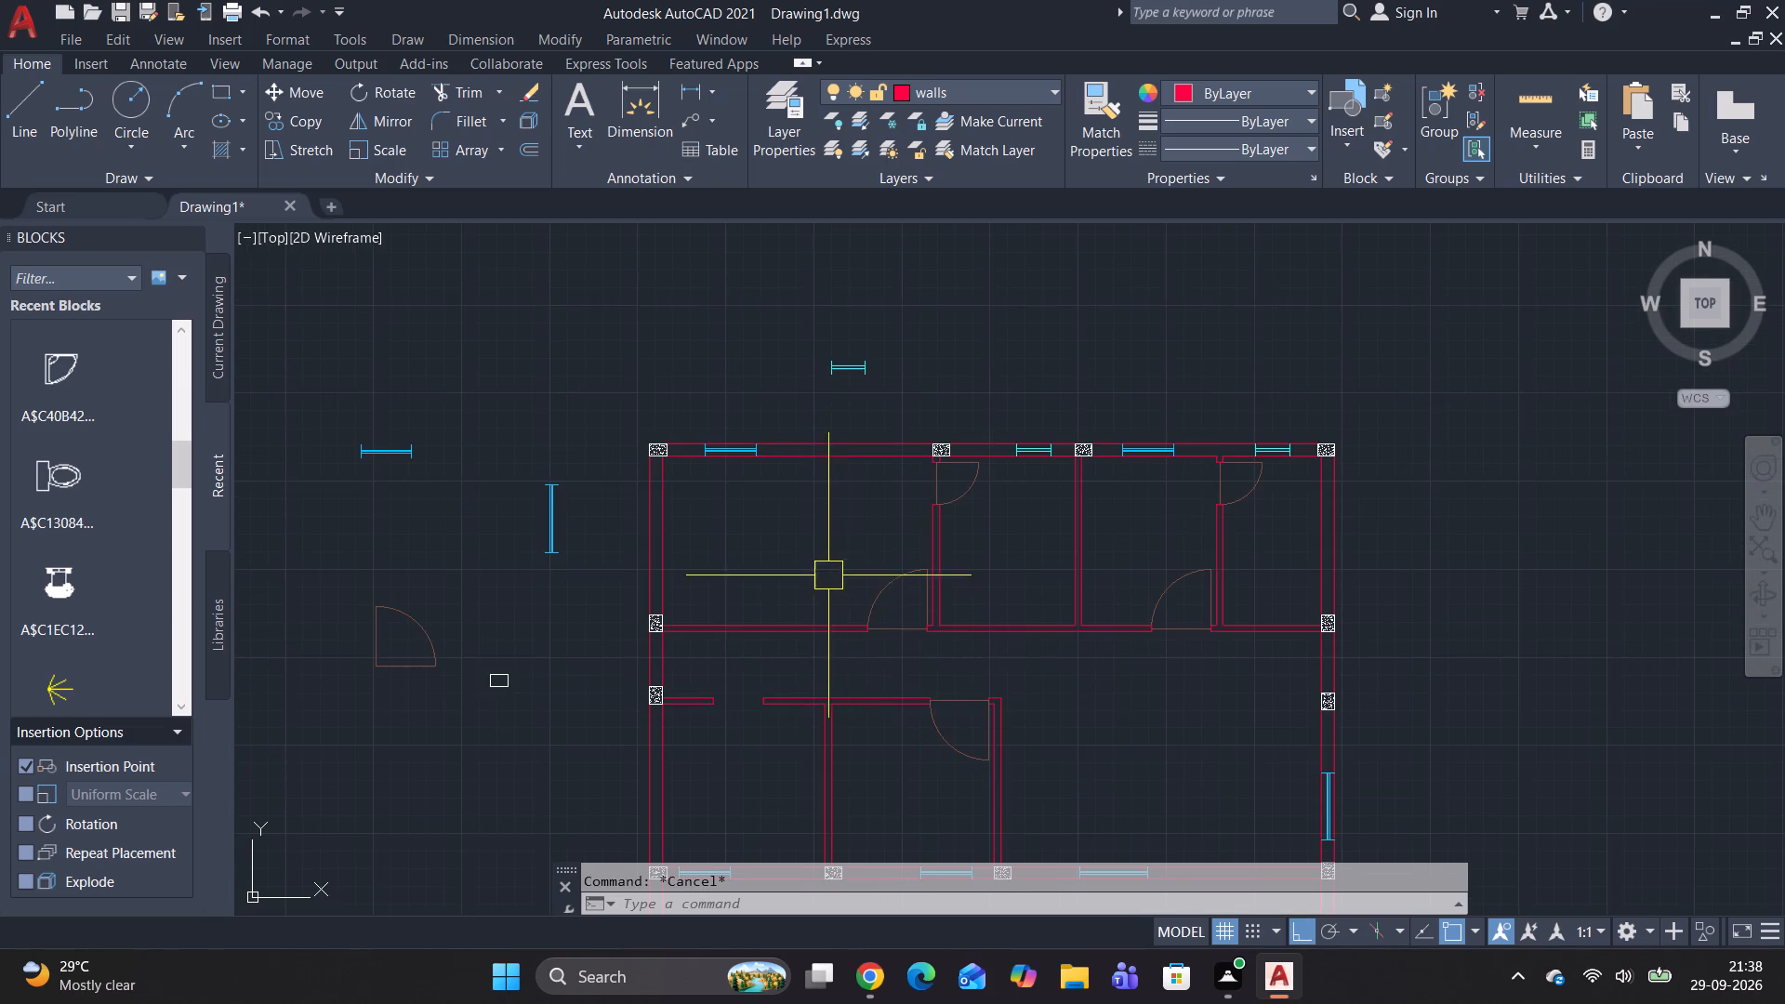
scroll(823, 550, up, 2)
scroll(823, 550, down, 3)
click(828, 443)
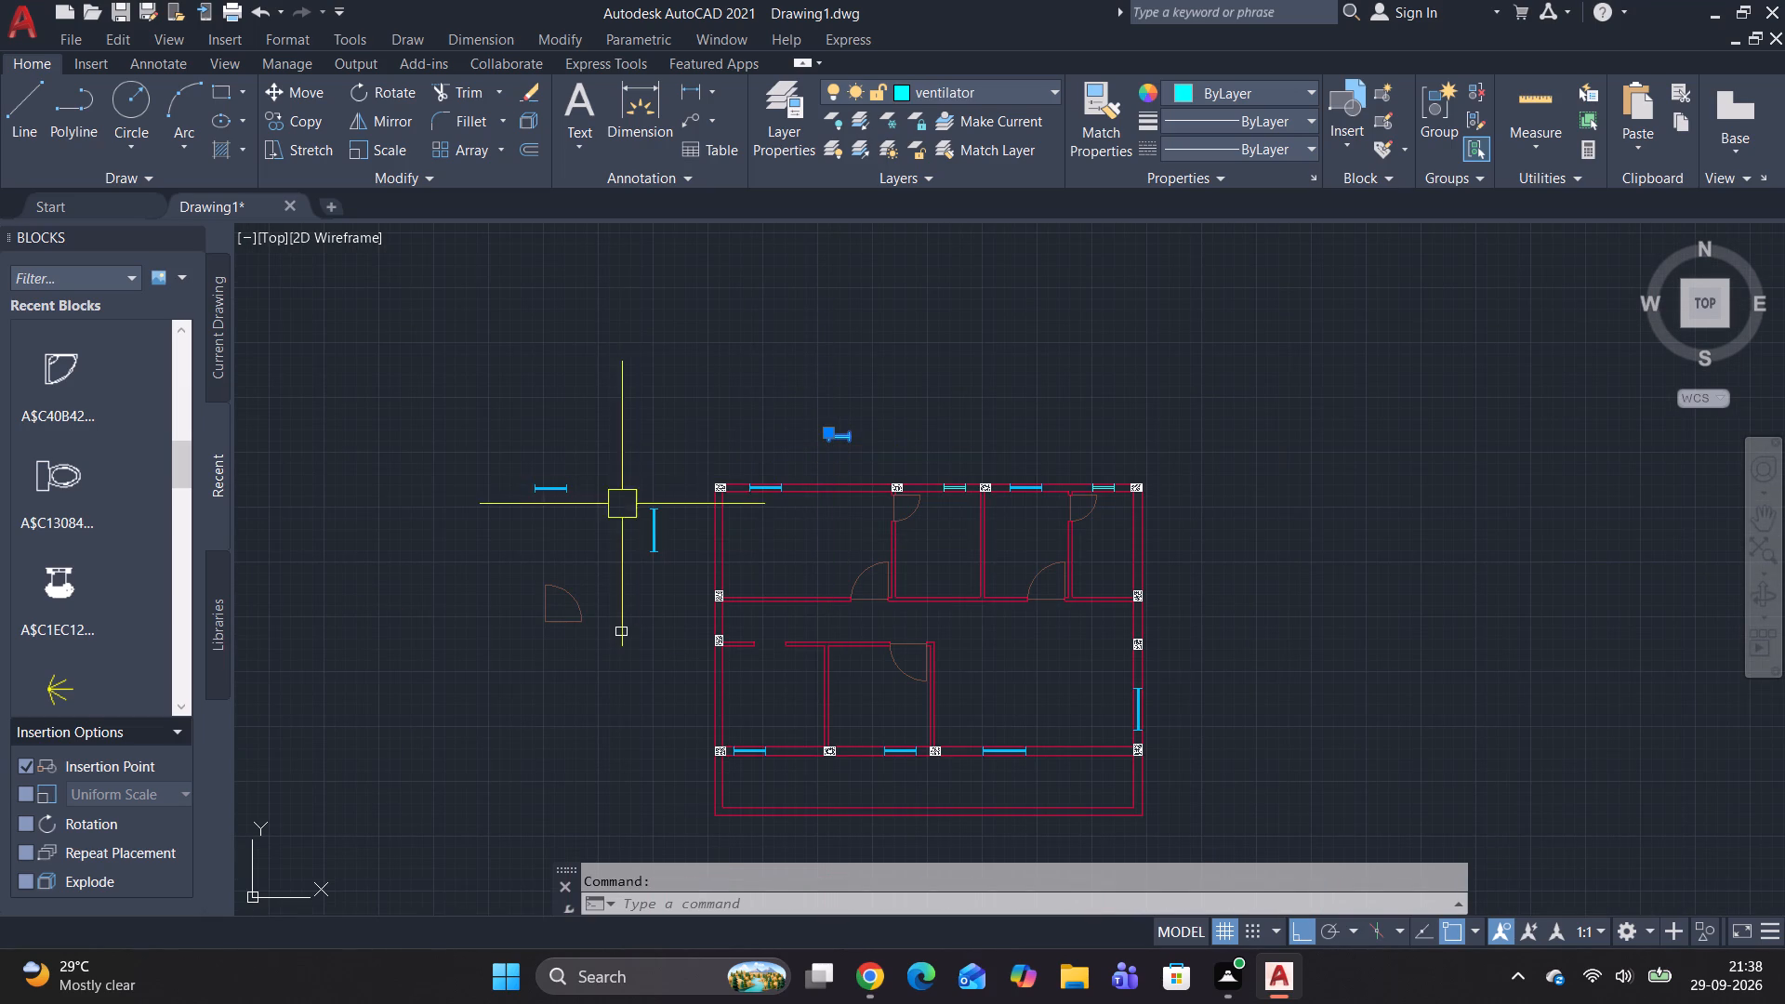
click(652, 534)
click(573, 485)
click(540, 614)
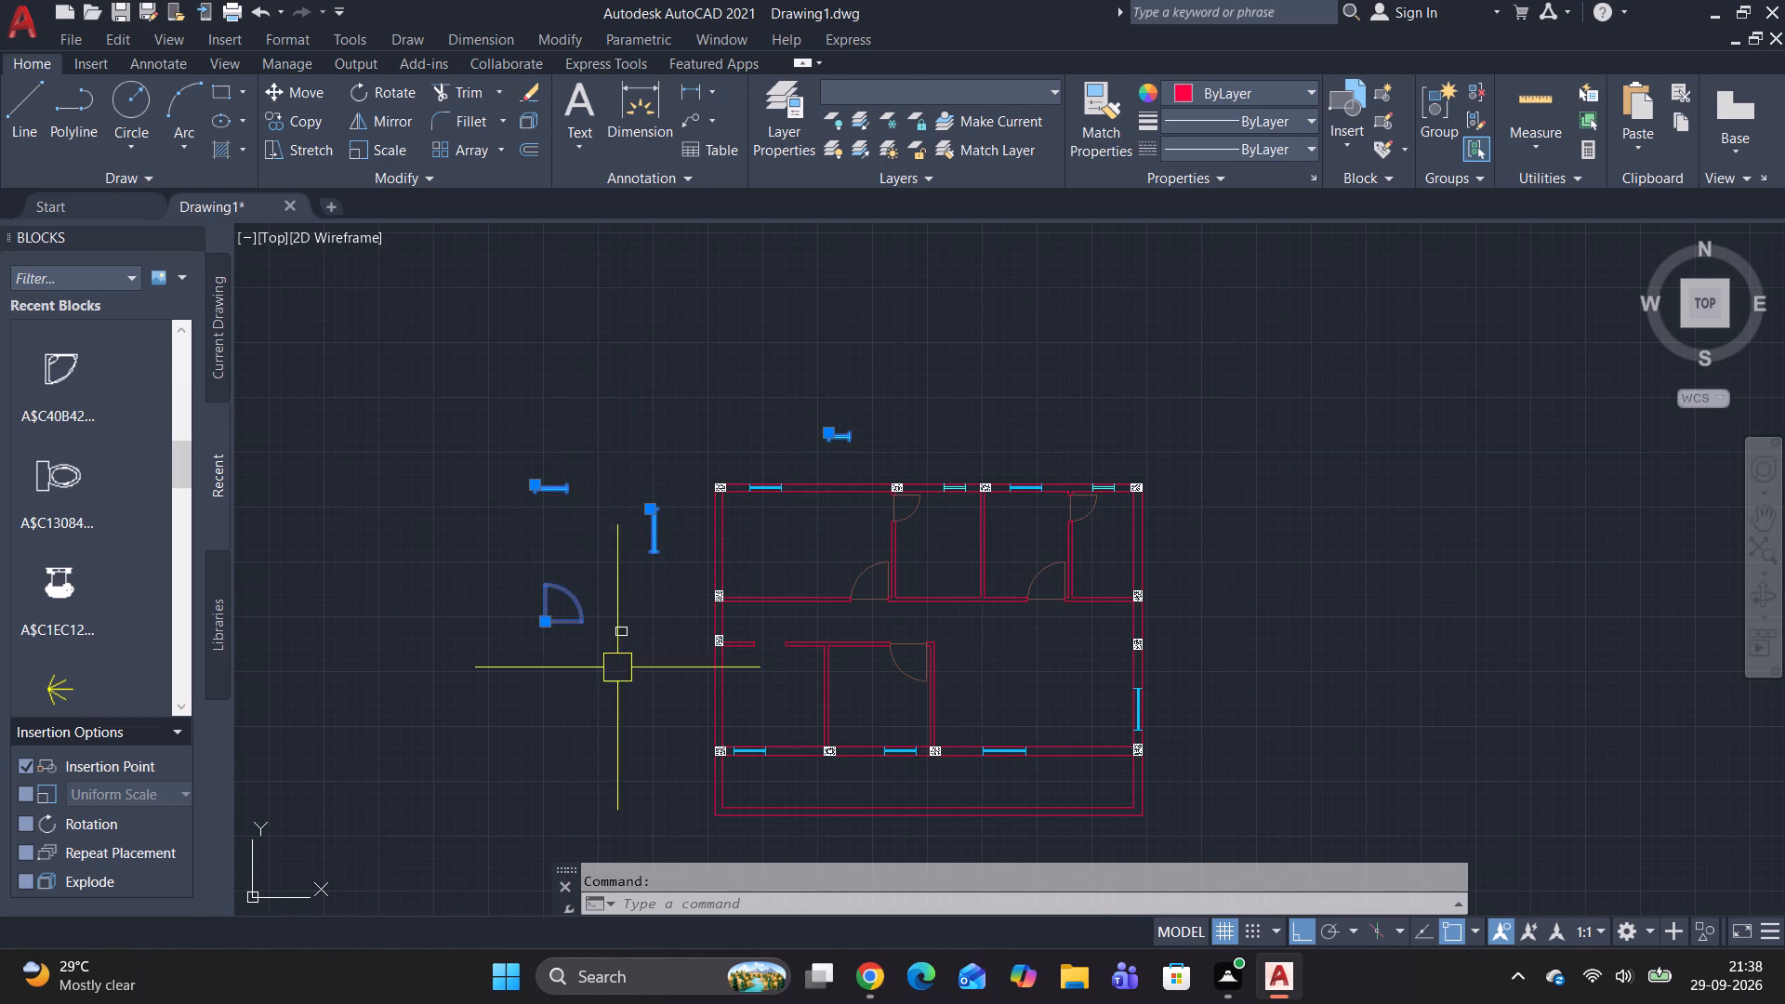
click(620, 639)
key(Delete)
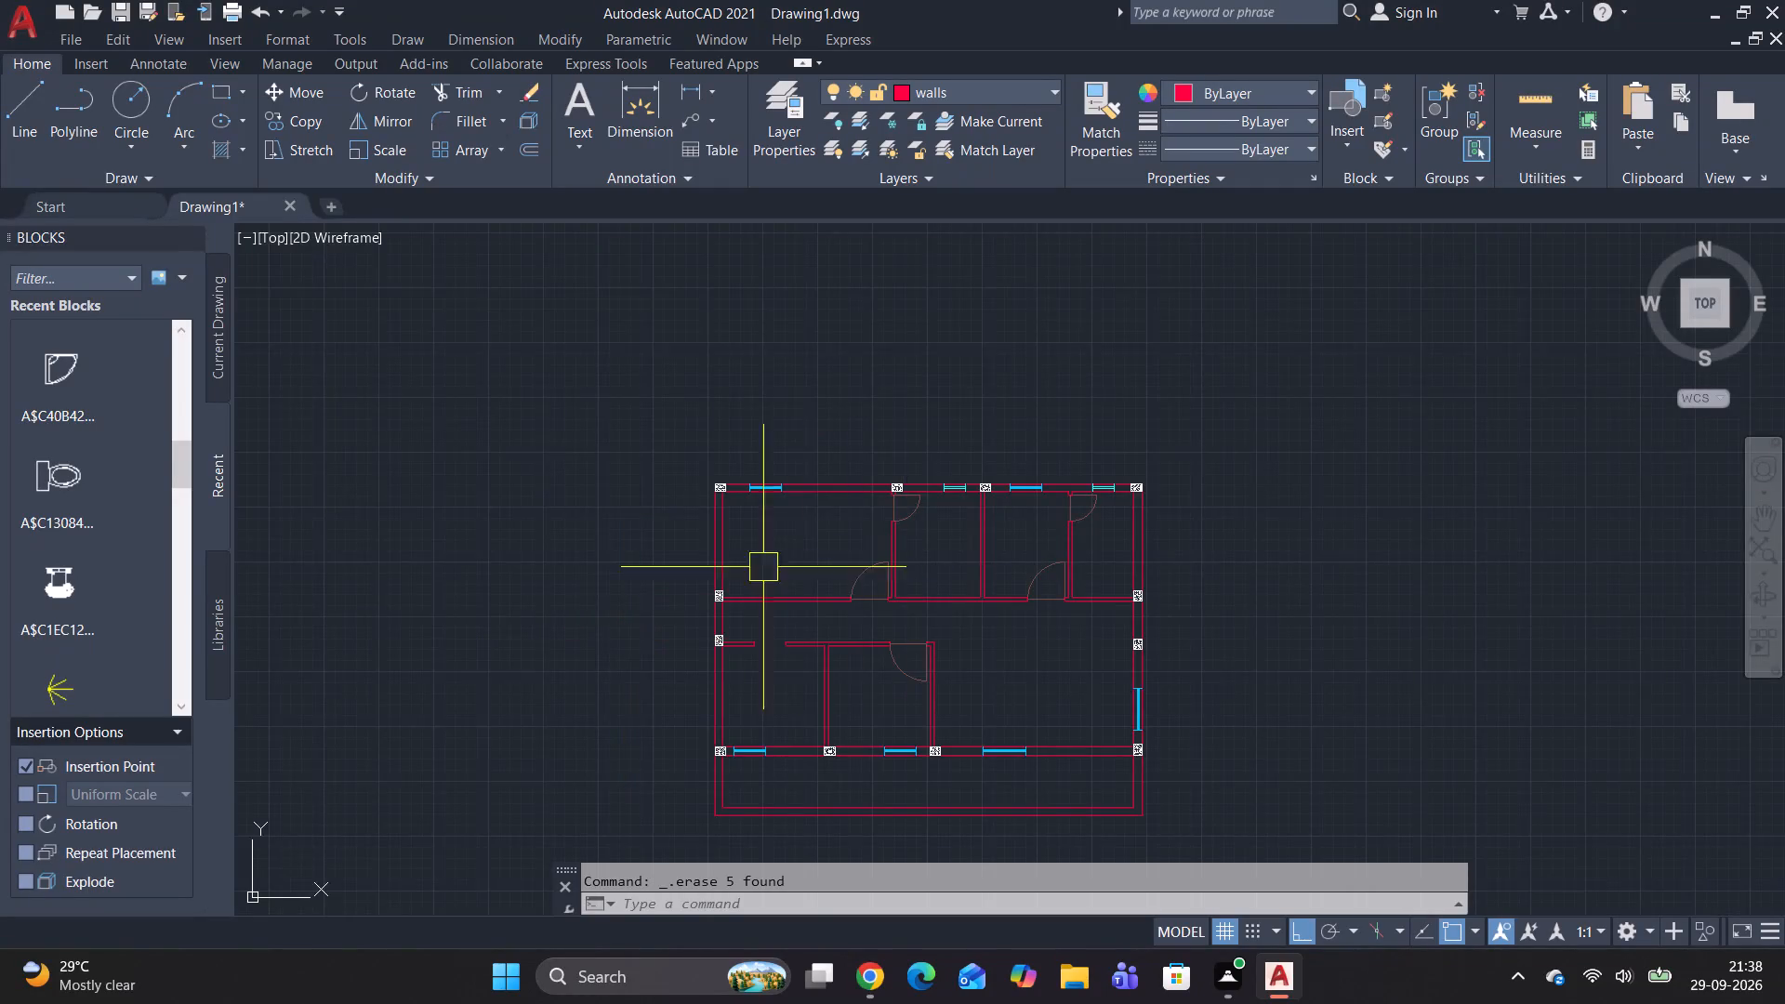
Insert the double bed block with side tables and rug (A$C64B41...) in the empty area west of the plan.
scroll(763, 567, up, 1)
middle_drag(798, 615, 766, 423)
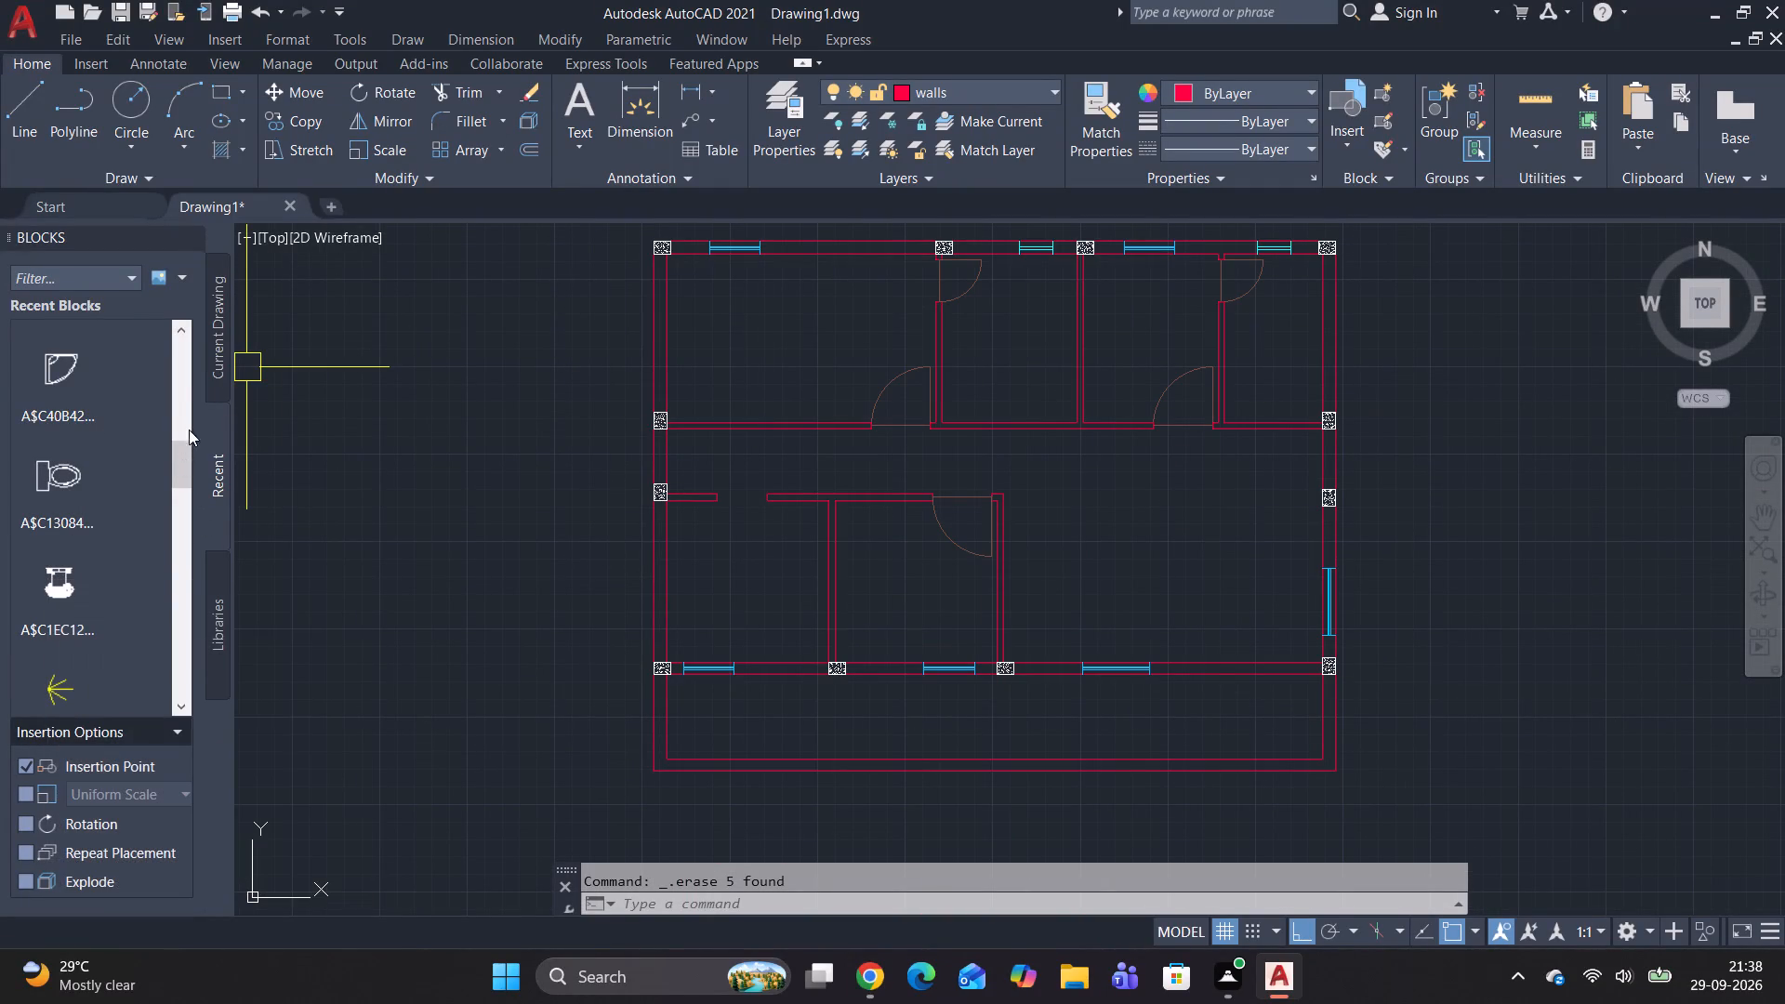
drag(191, 421, 184, 564)
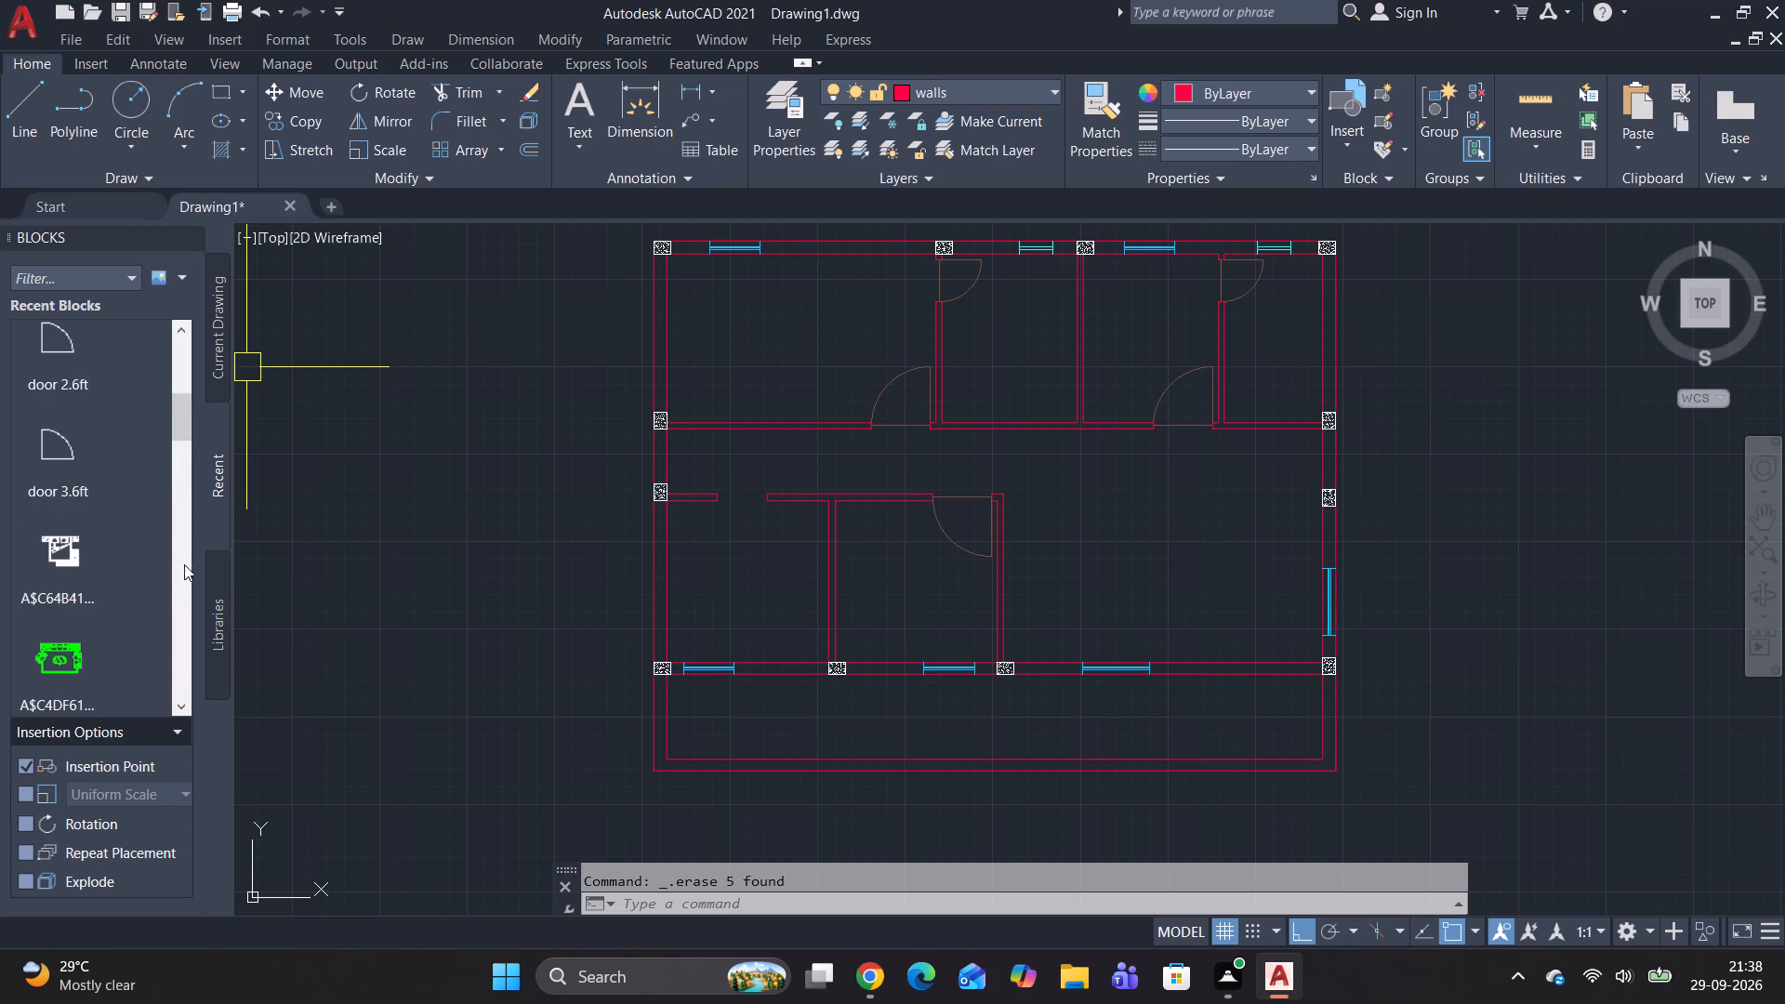
drag(184, 564, 181, 550)
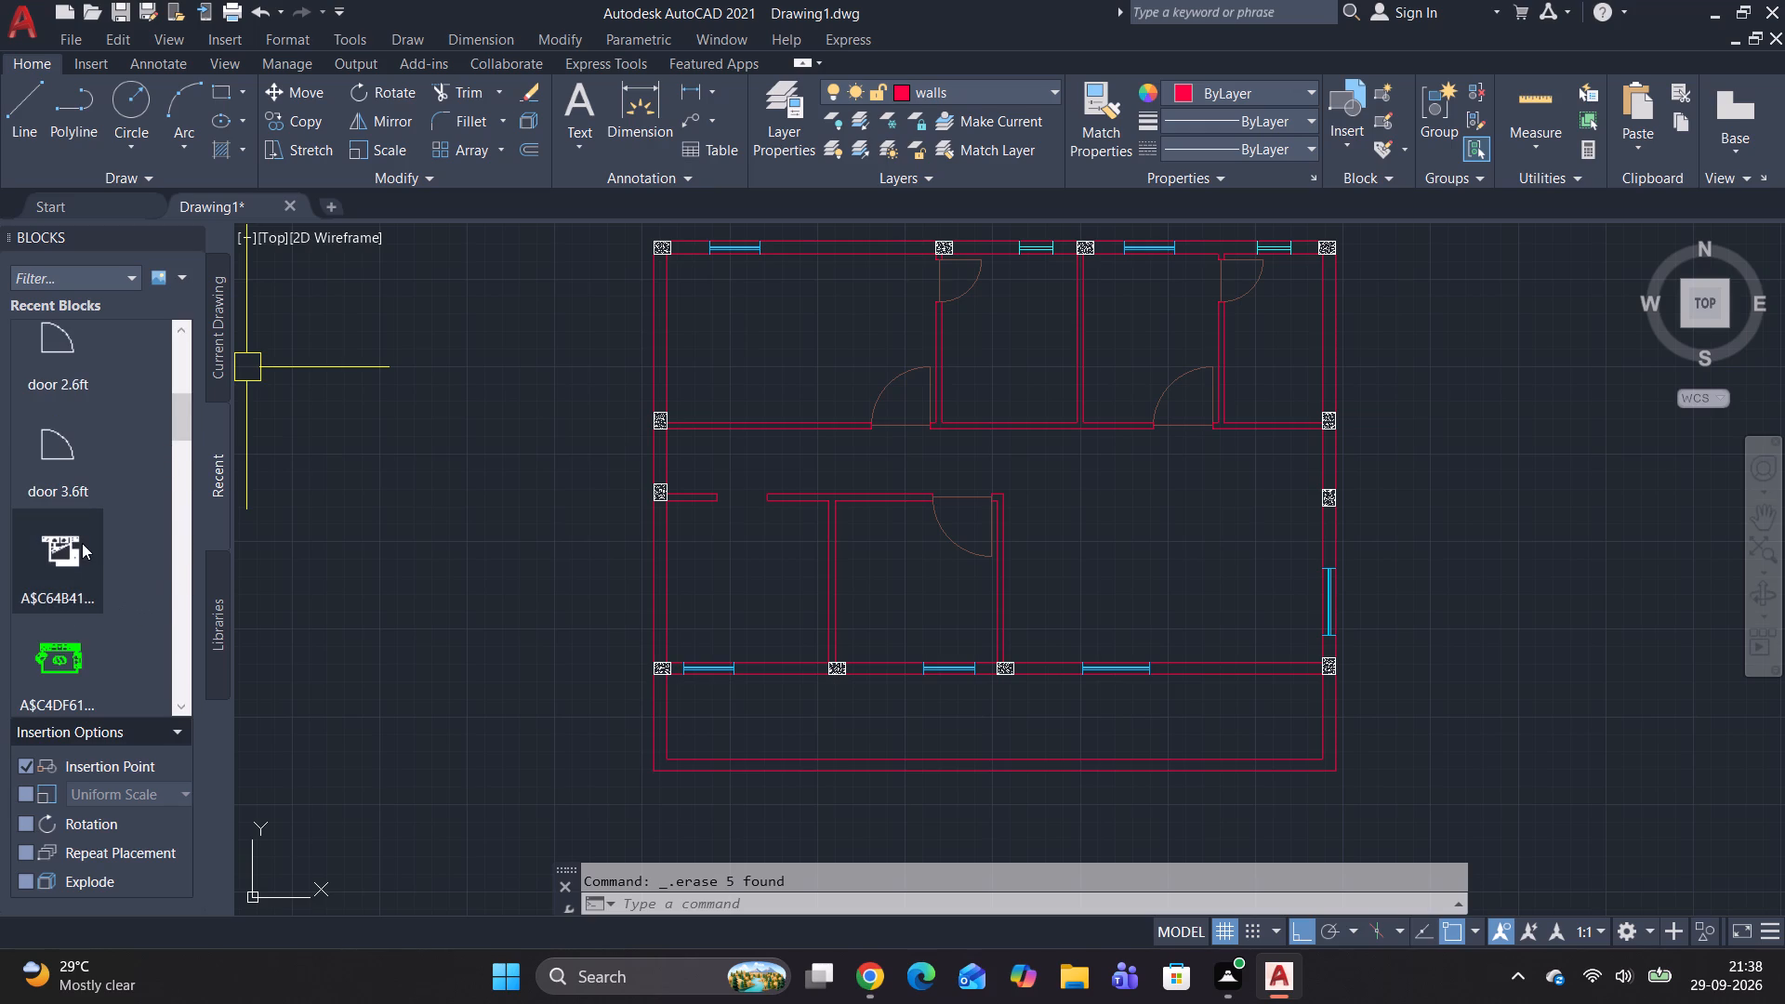
double_click(63, 542)
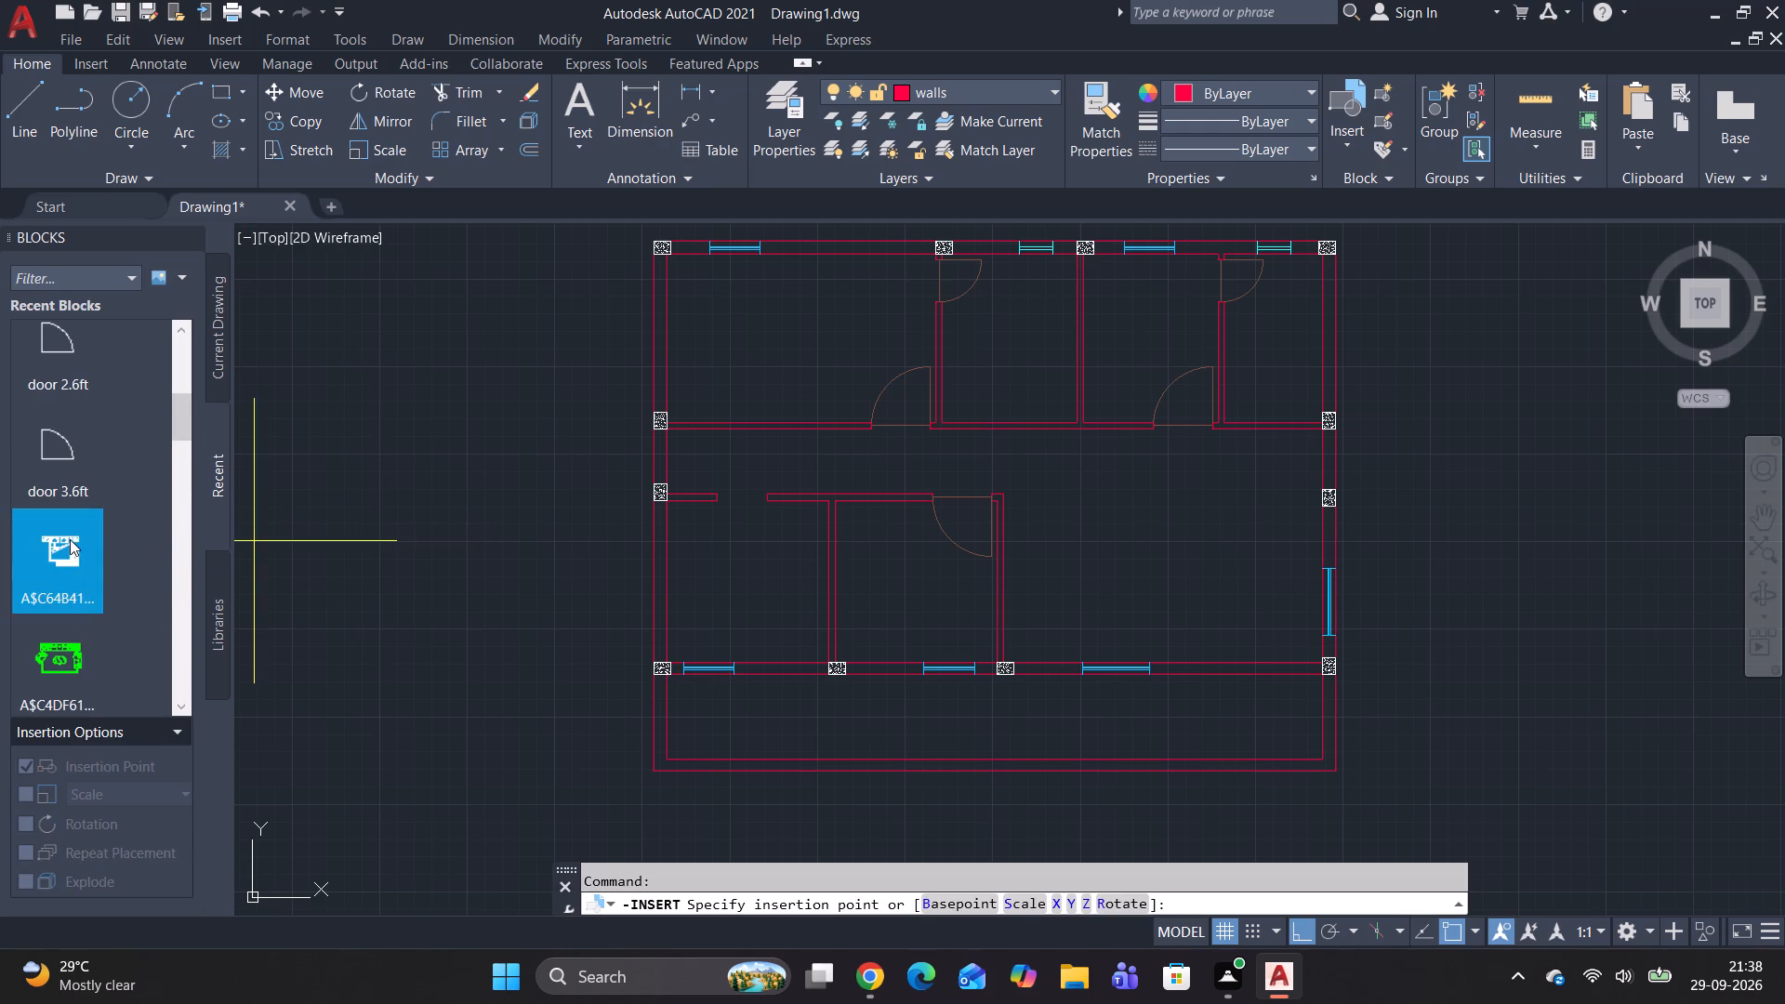
double_click(45, 543)
click(337, 492)
scroll(343, 486, up, 3)
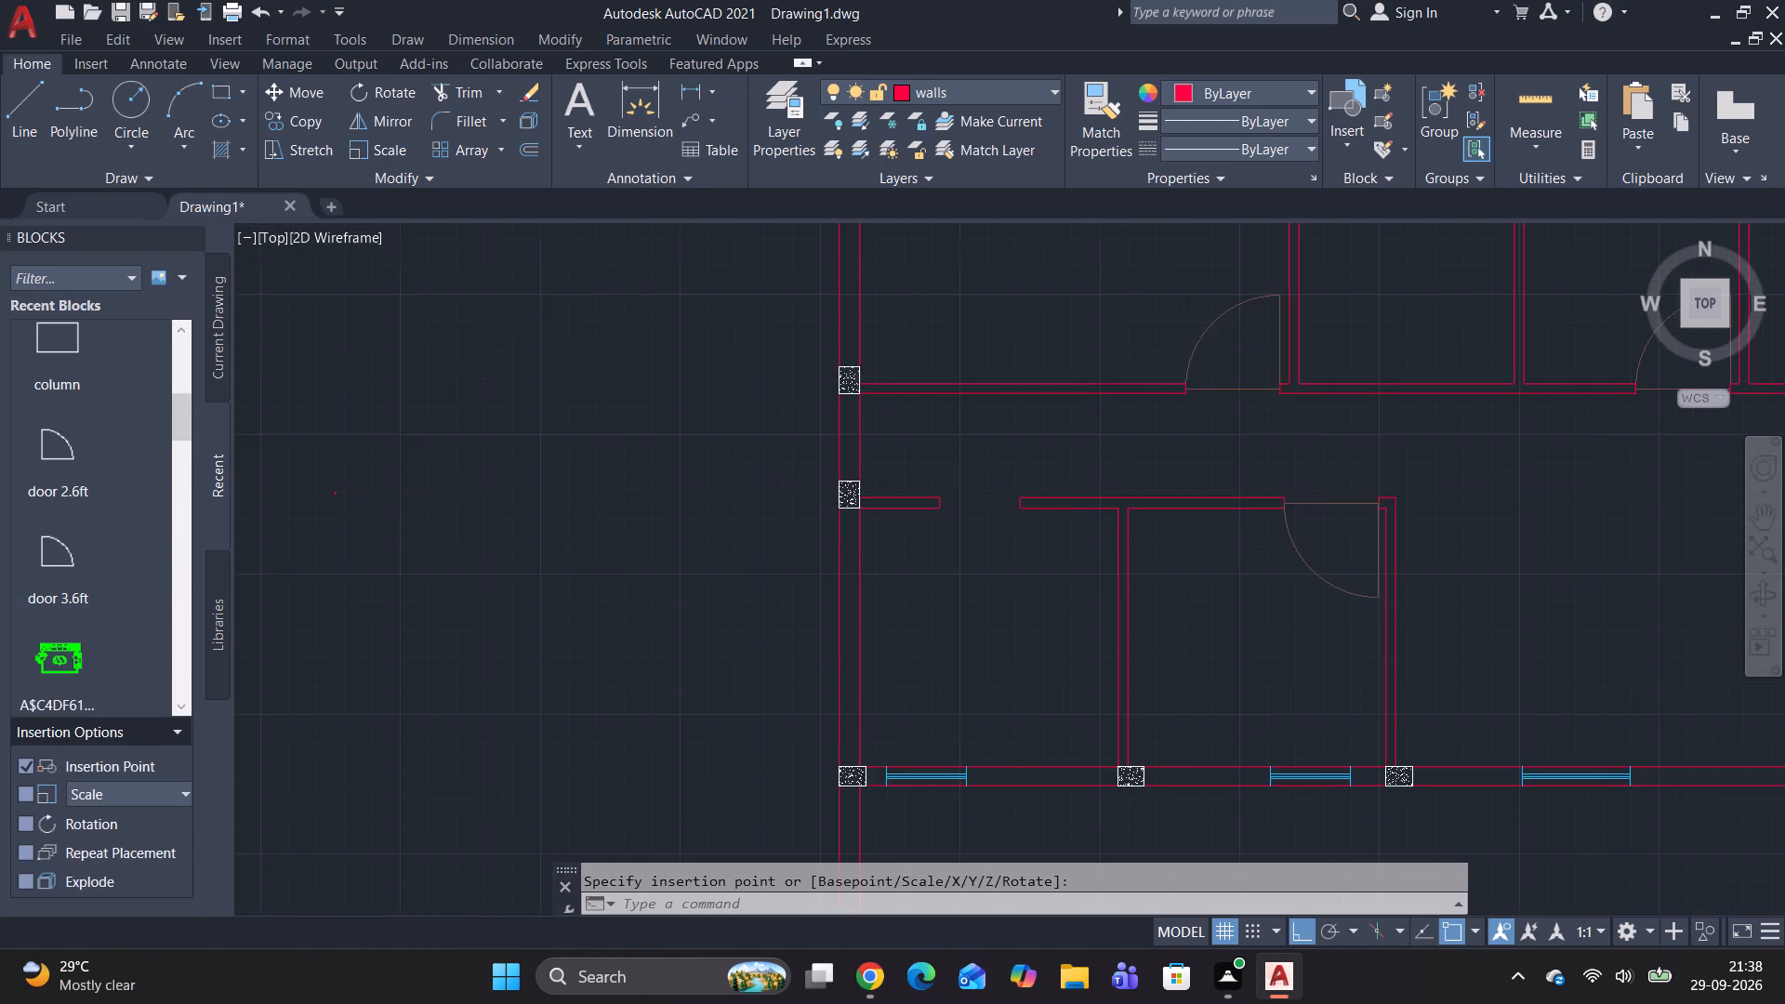
scroll(328, 490, up, 3)
middle_drag(328, 490, 579, 435)
scroll(536, 502, up, 6)
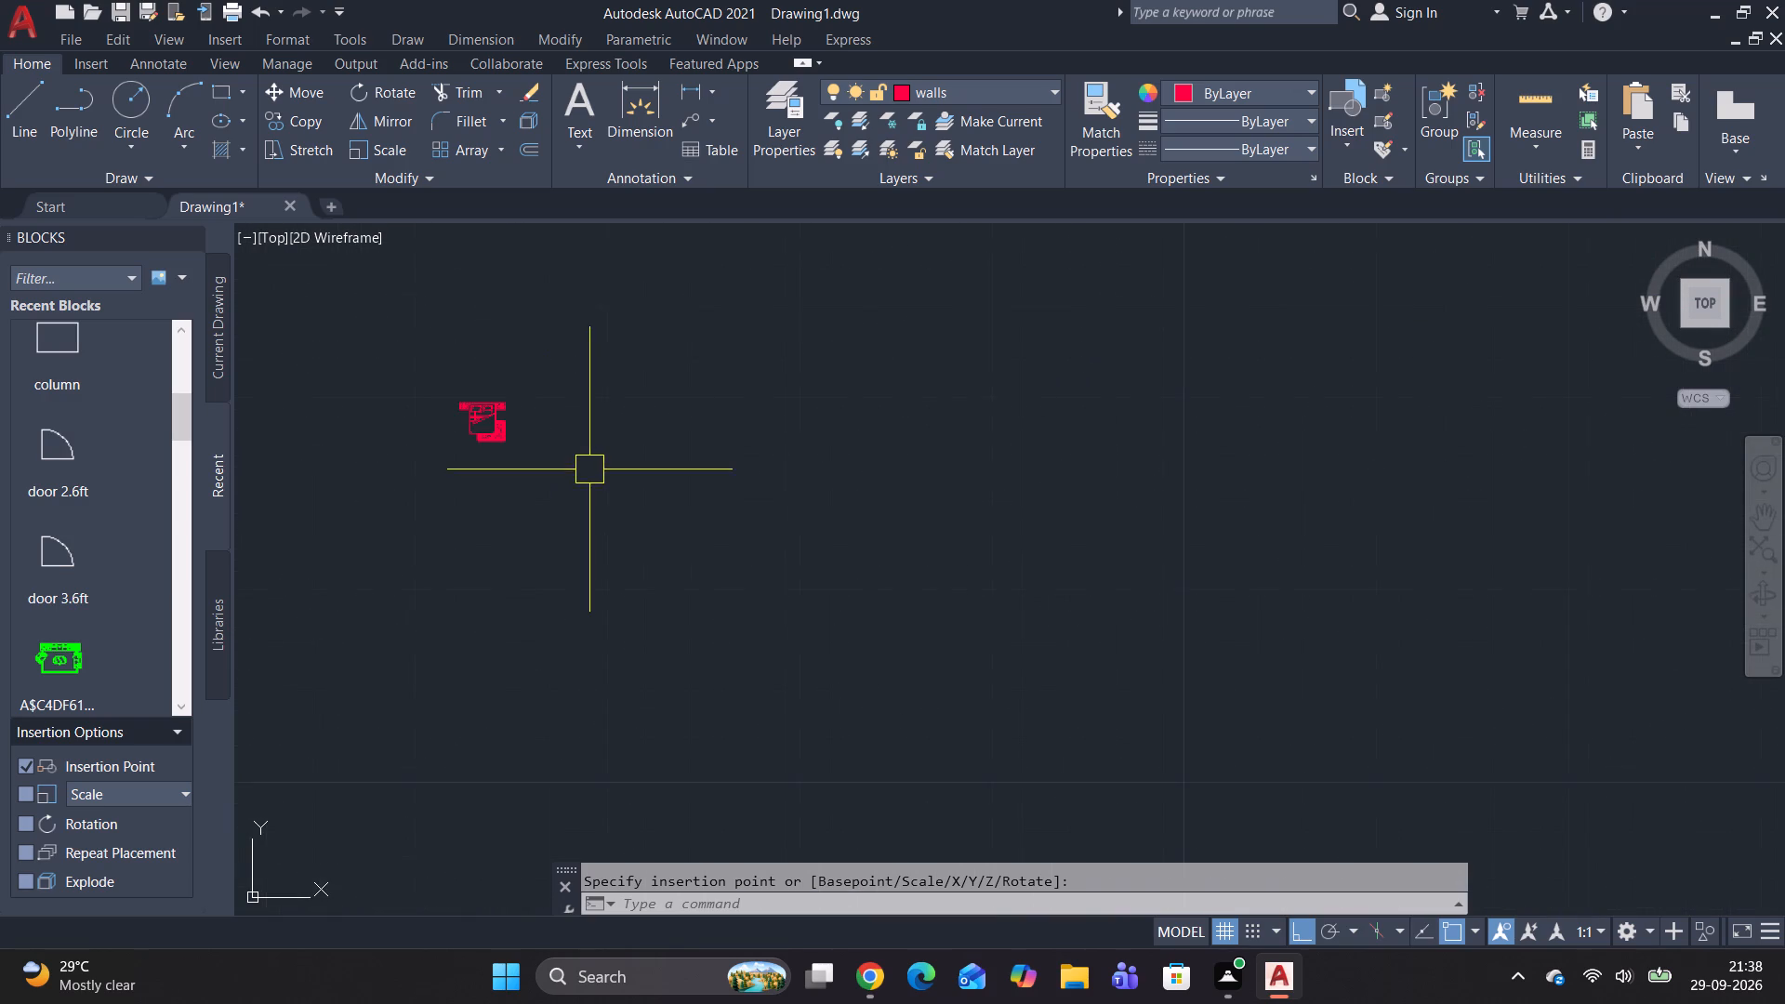
scroll(516, 443, up, 2)
middle_drag(516, 443, 602, 551)
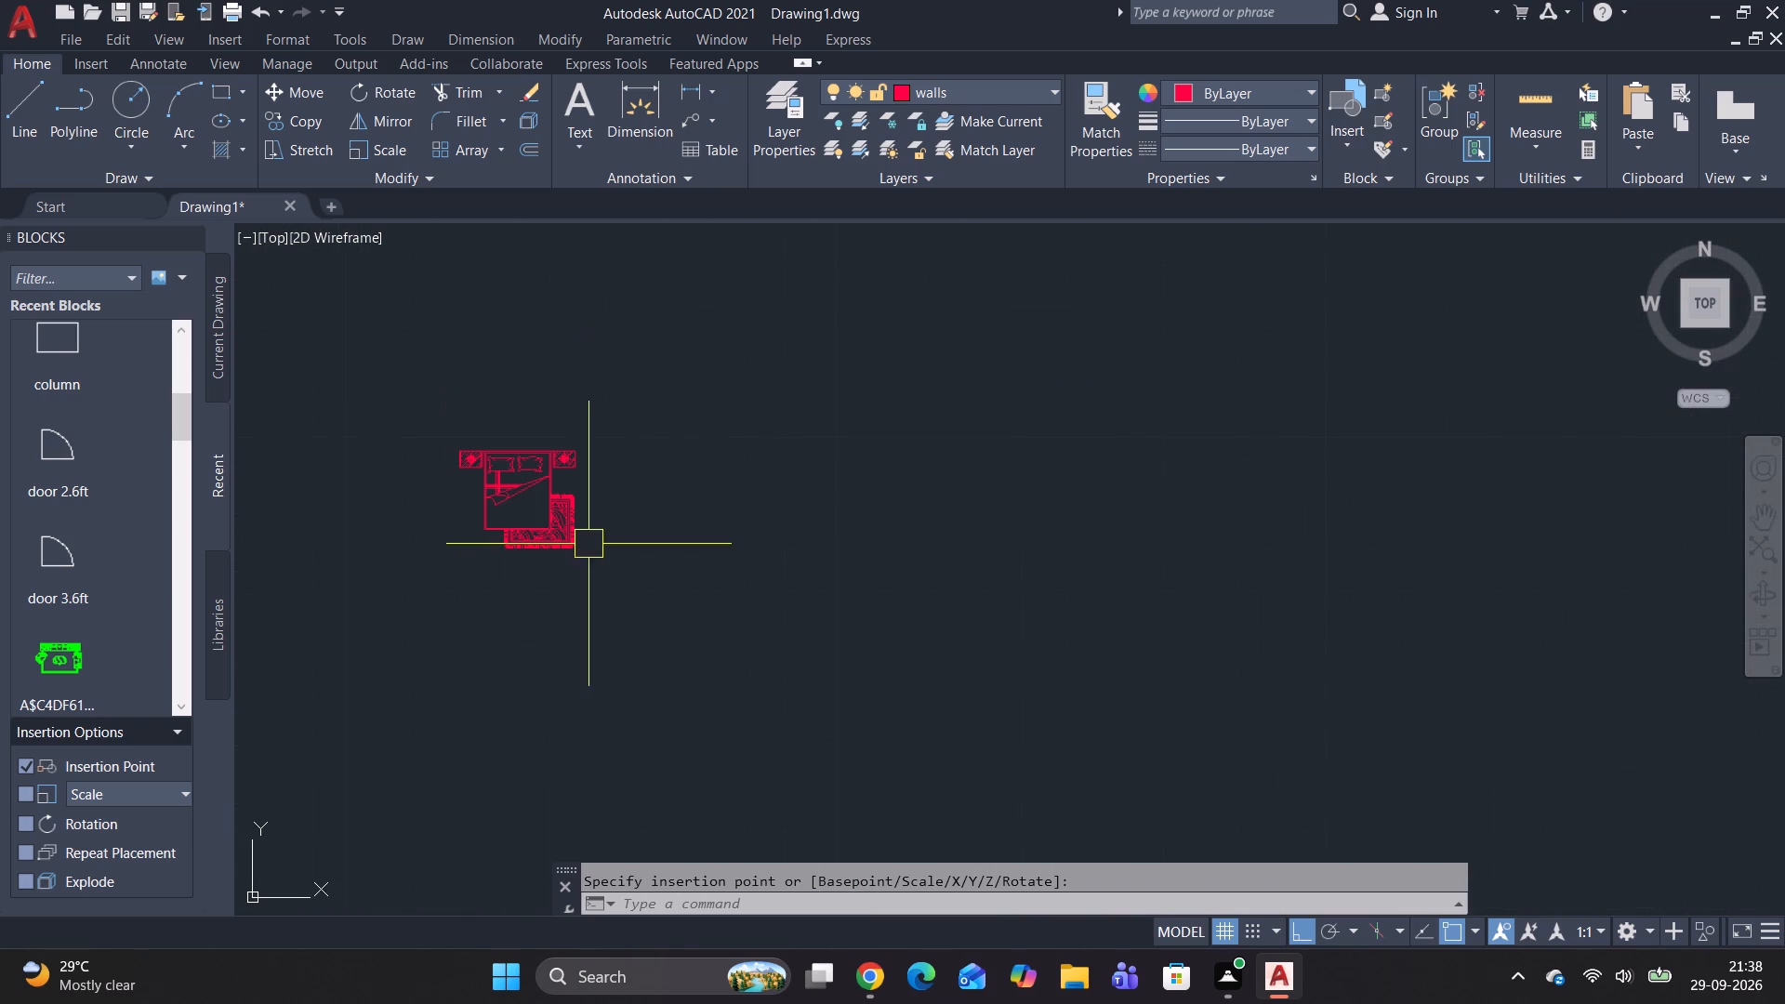
scroll(501, 533, up, 2)
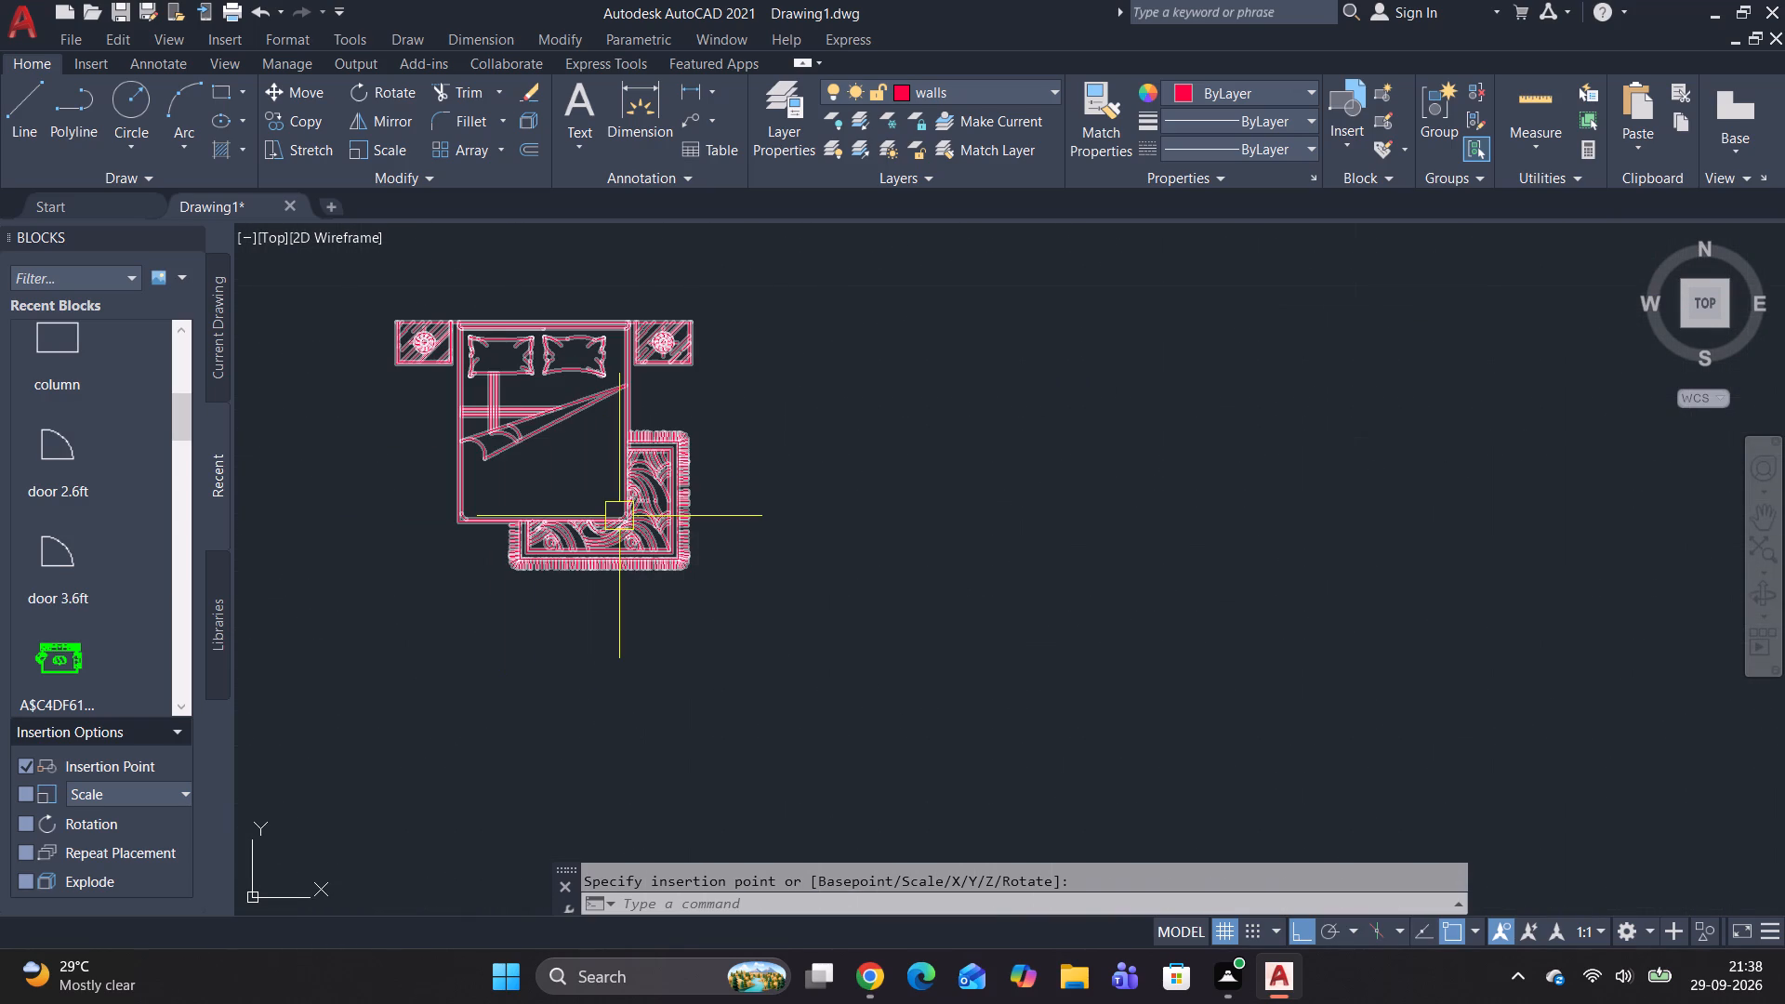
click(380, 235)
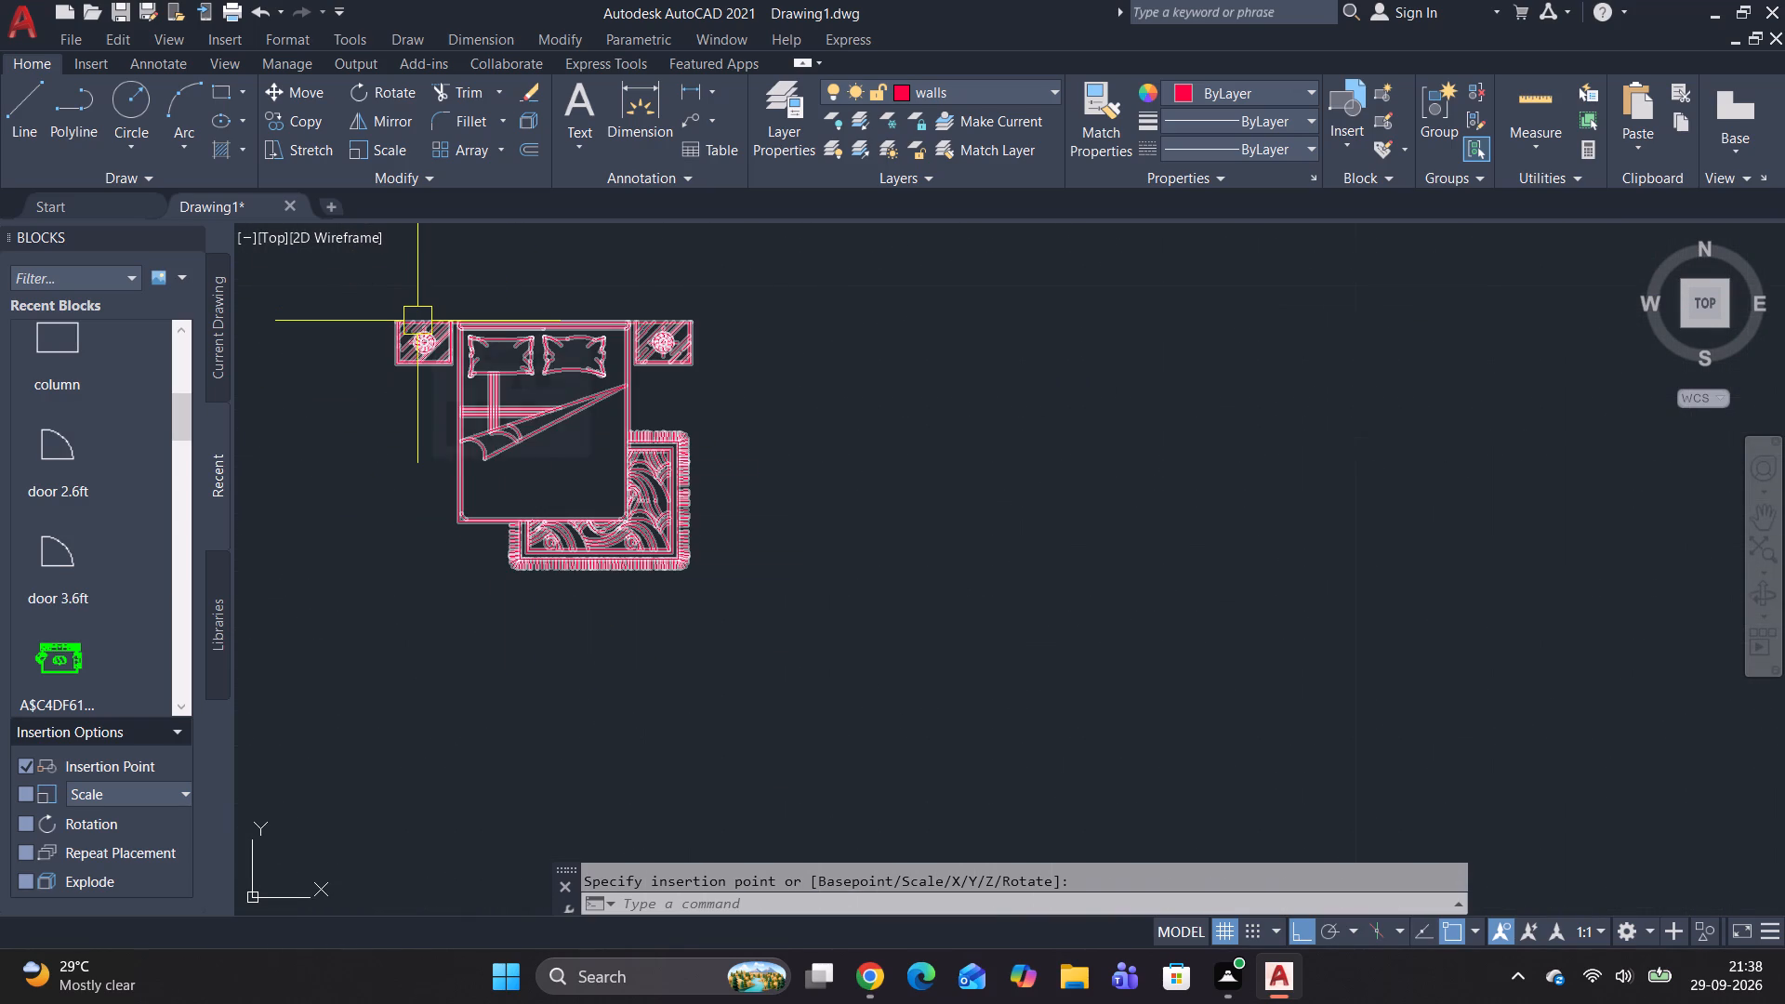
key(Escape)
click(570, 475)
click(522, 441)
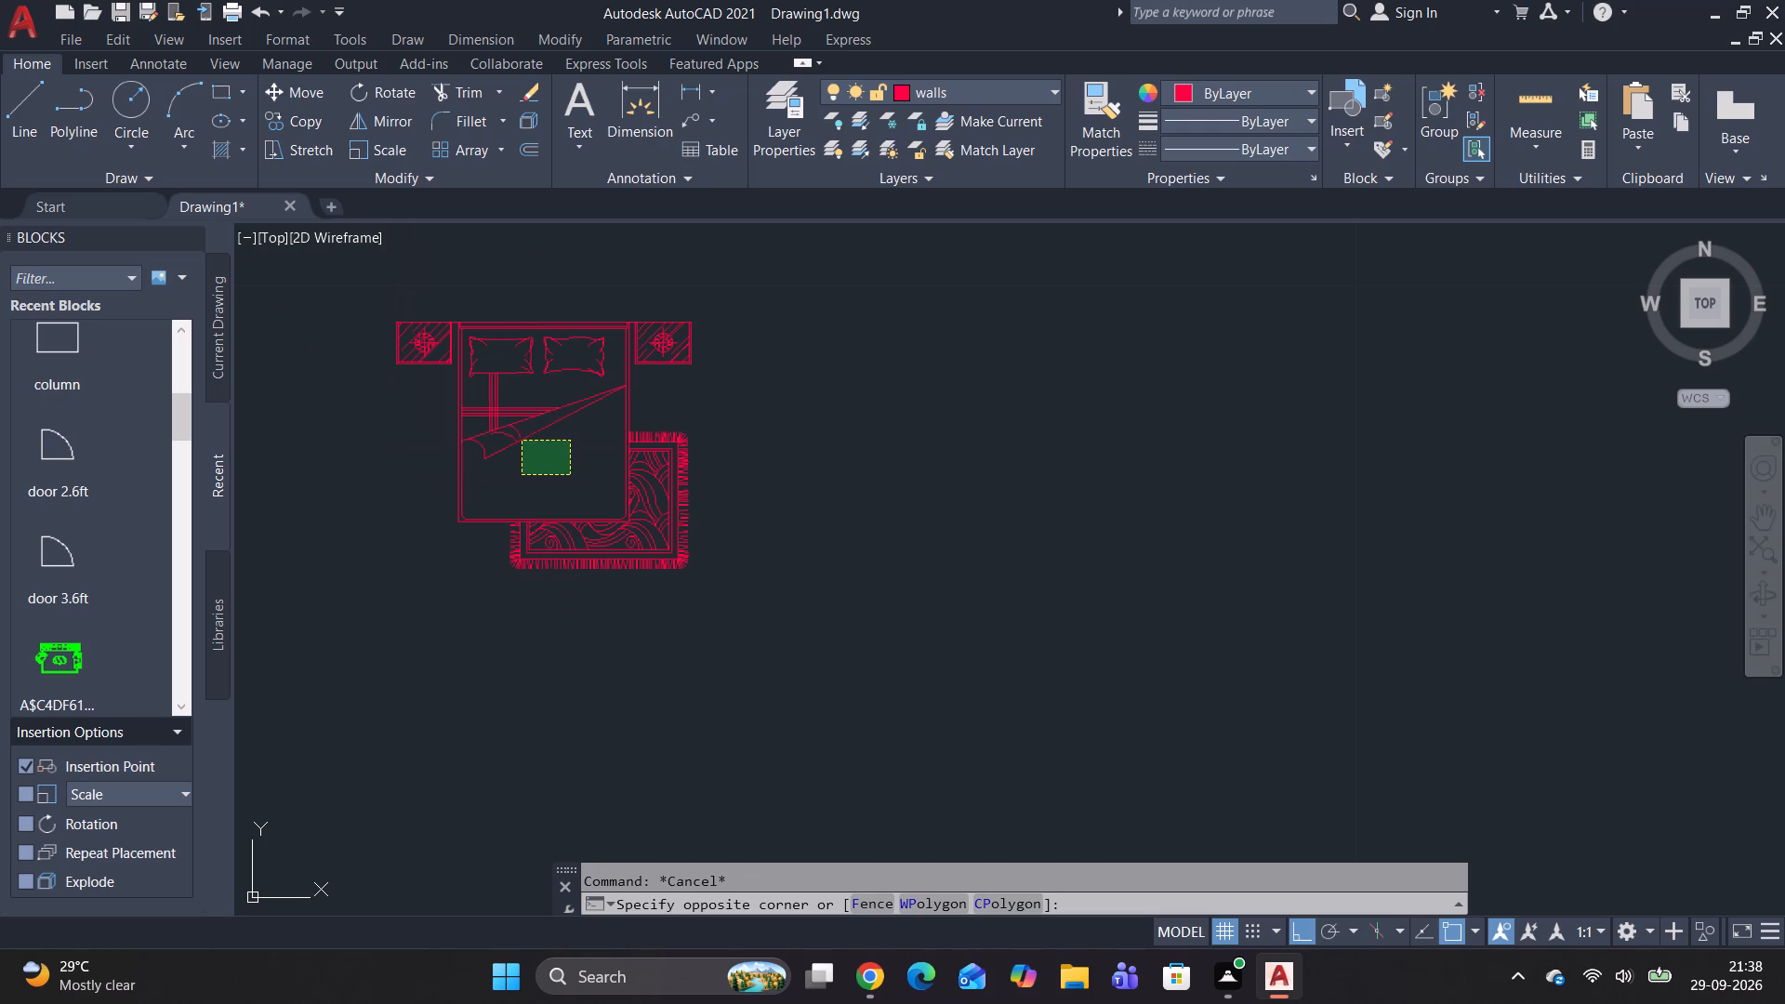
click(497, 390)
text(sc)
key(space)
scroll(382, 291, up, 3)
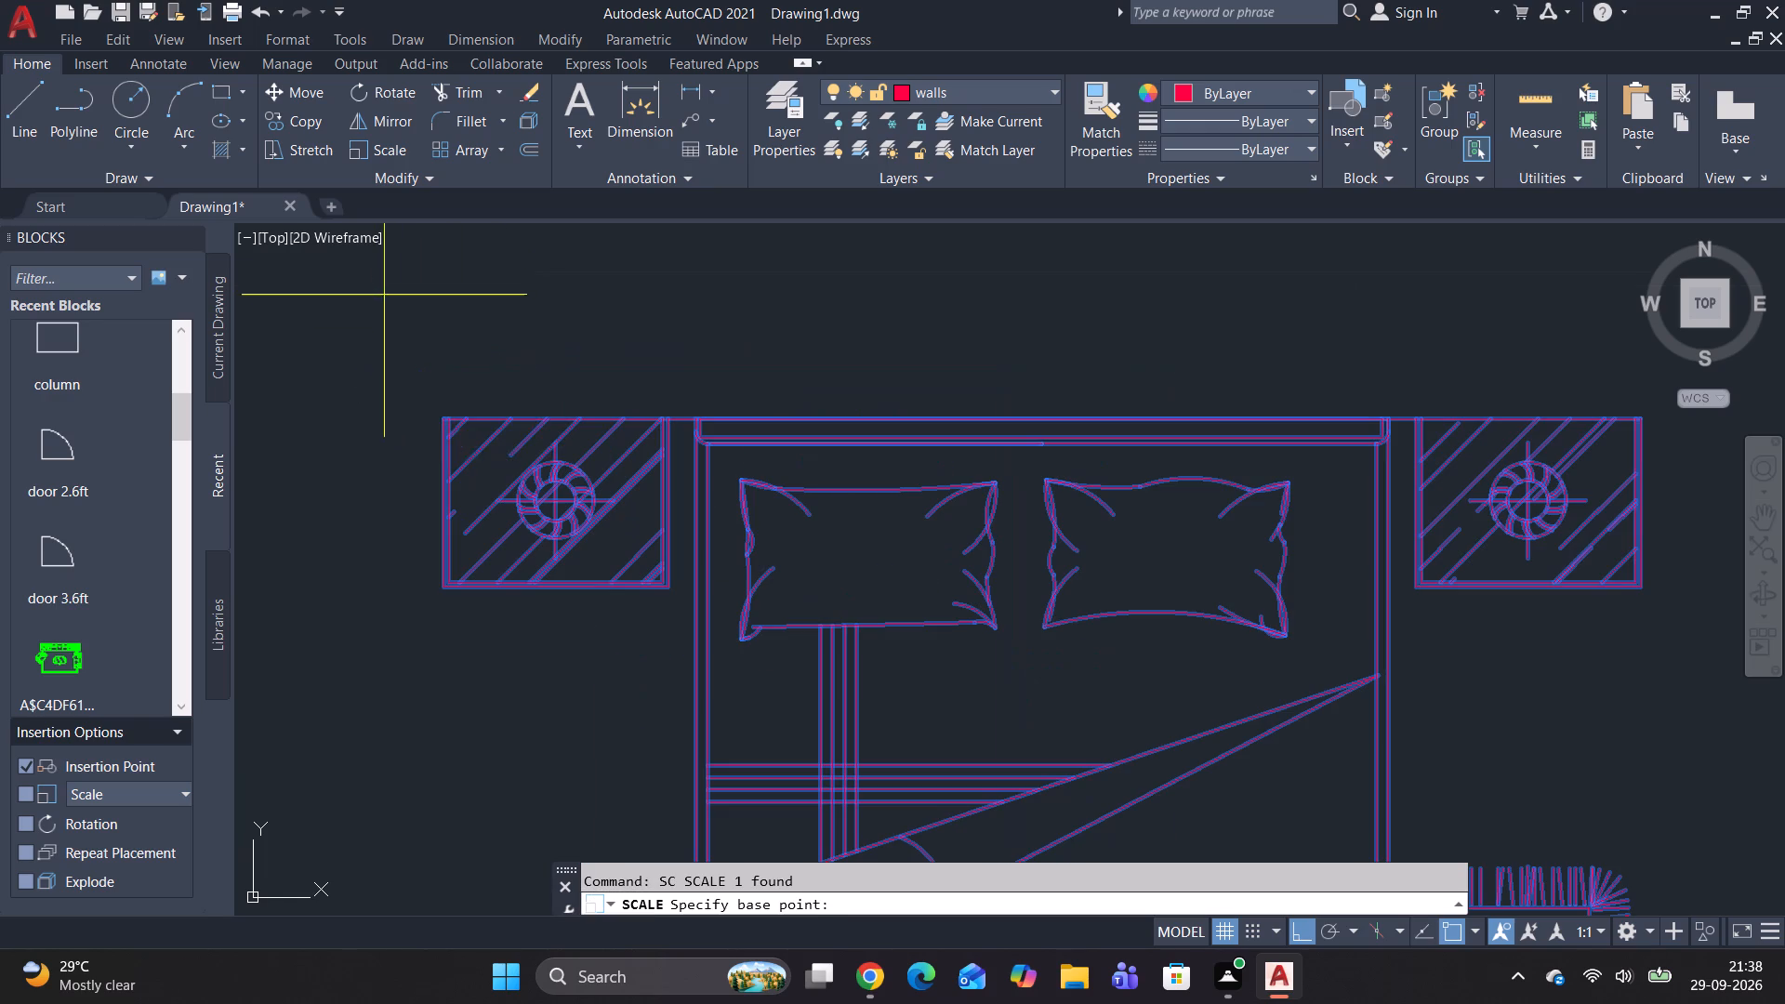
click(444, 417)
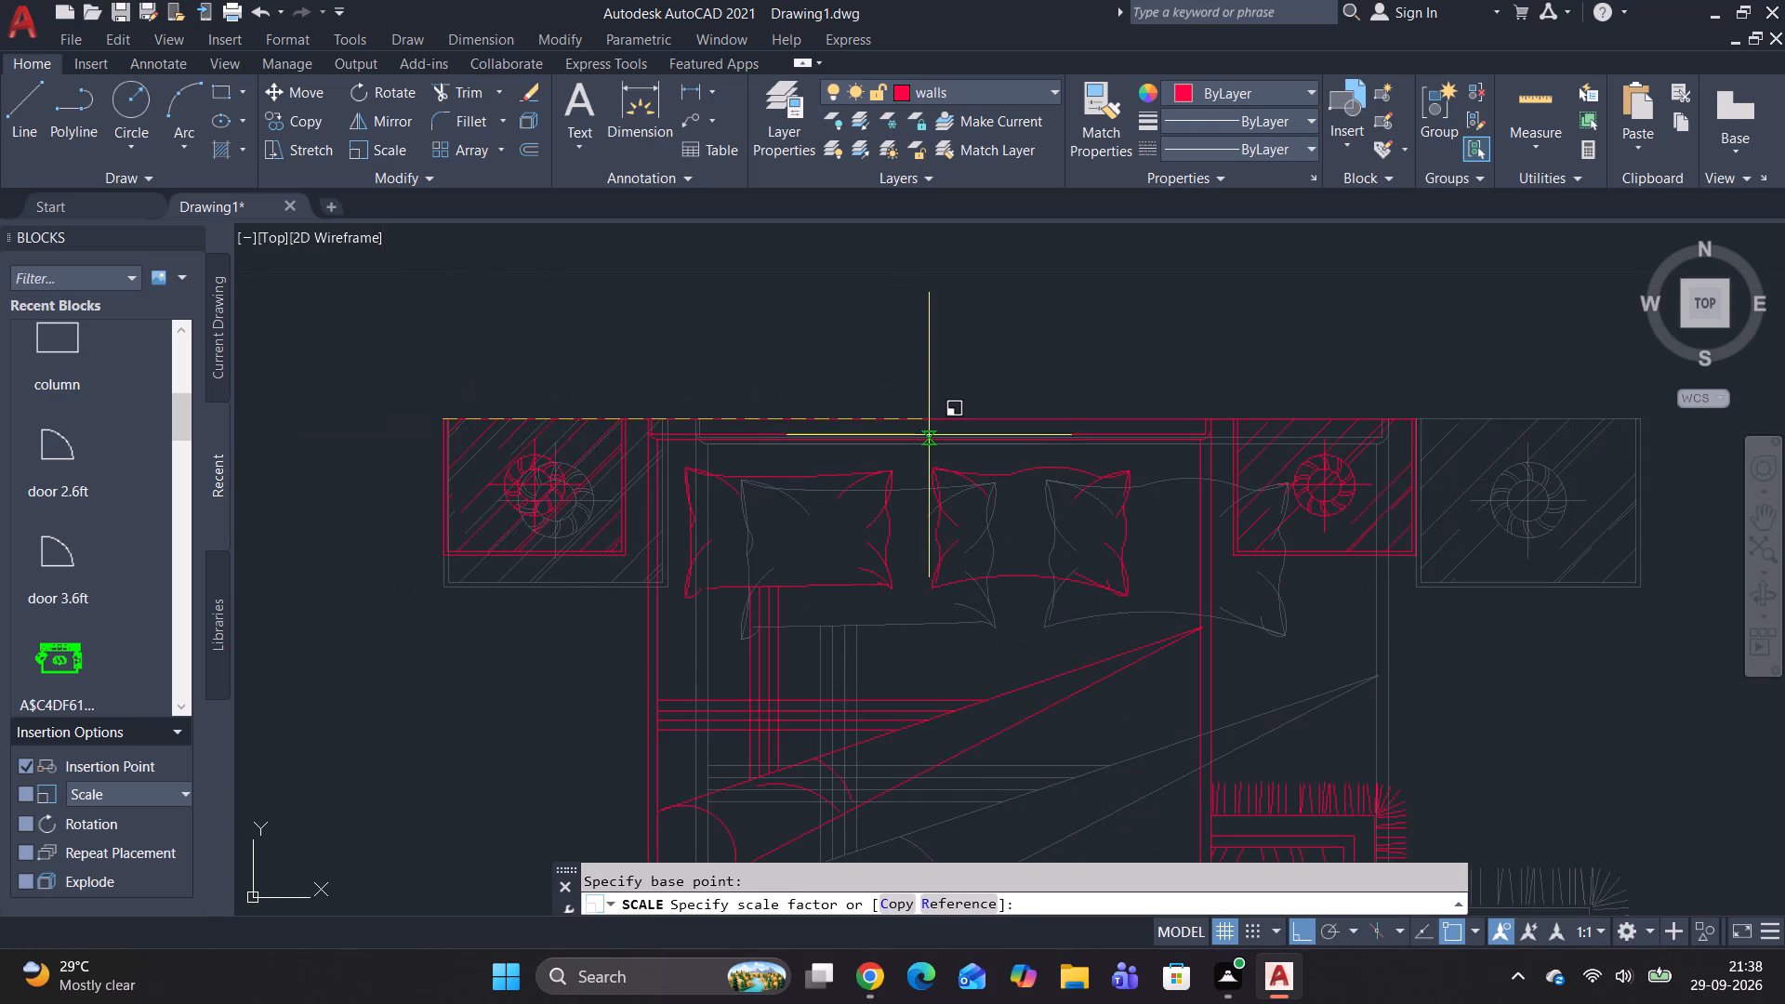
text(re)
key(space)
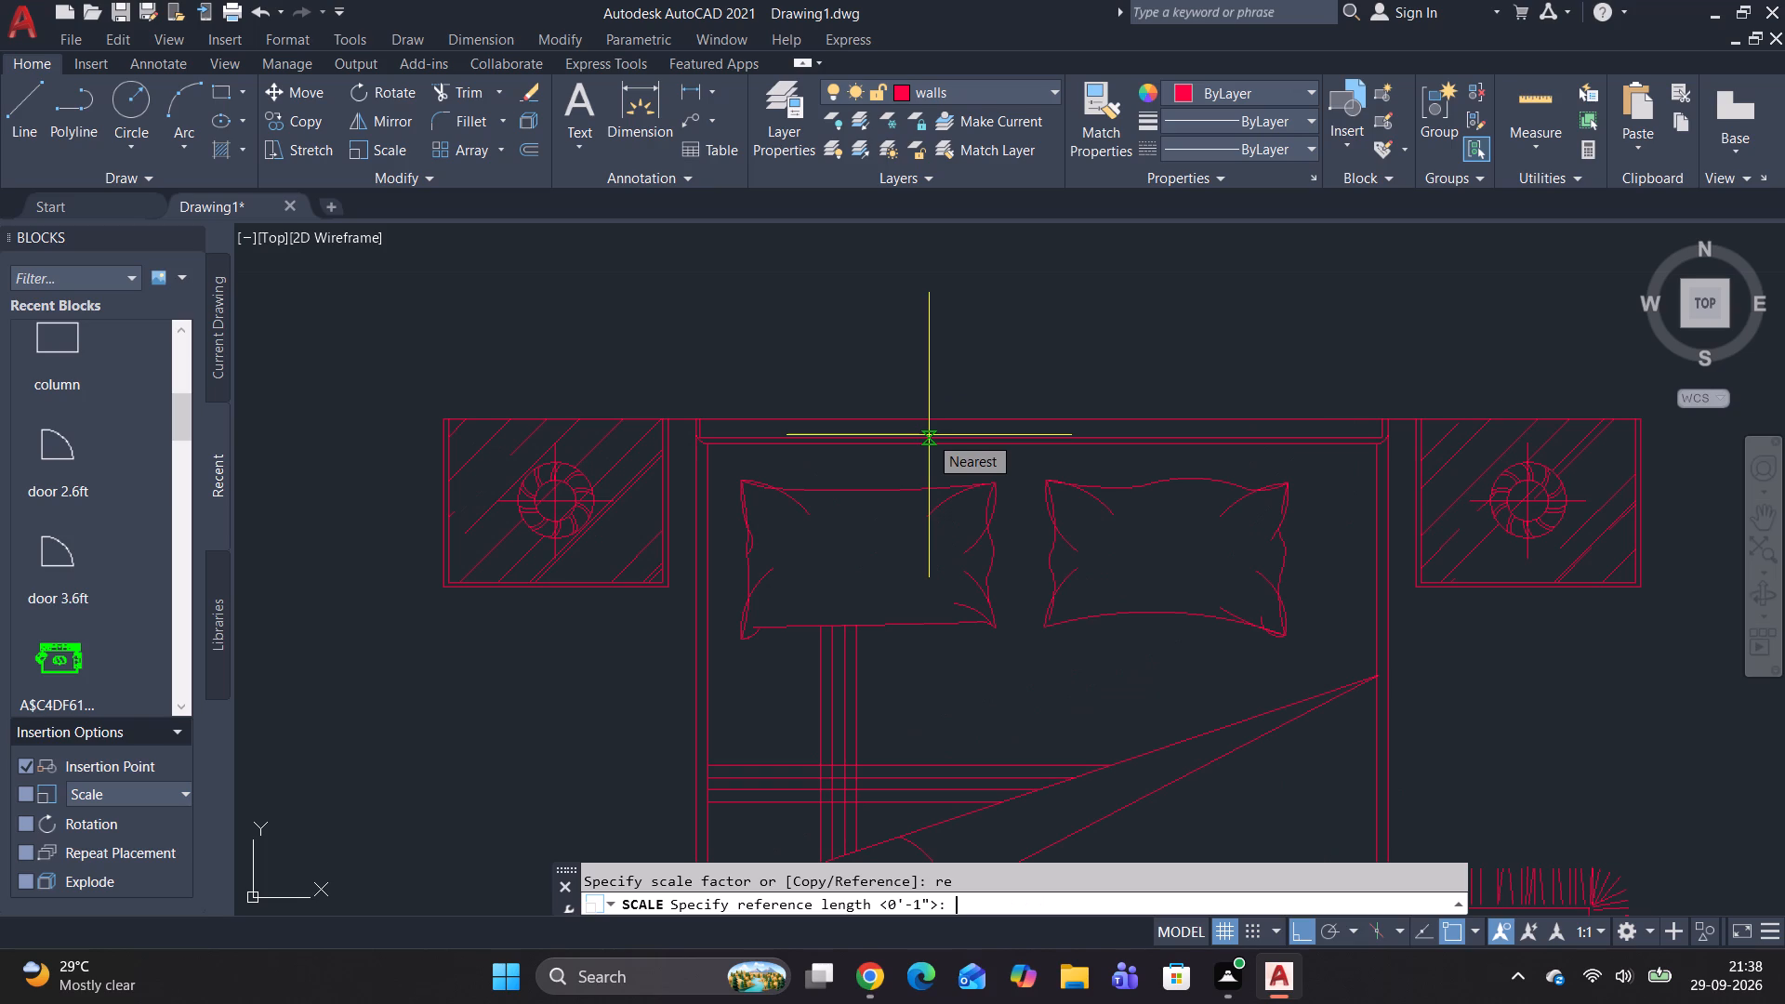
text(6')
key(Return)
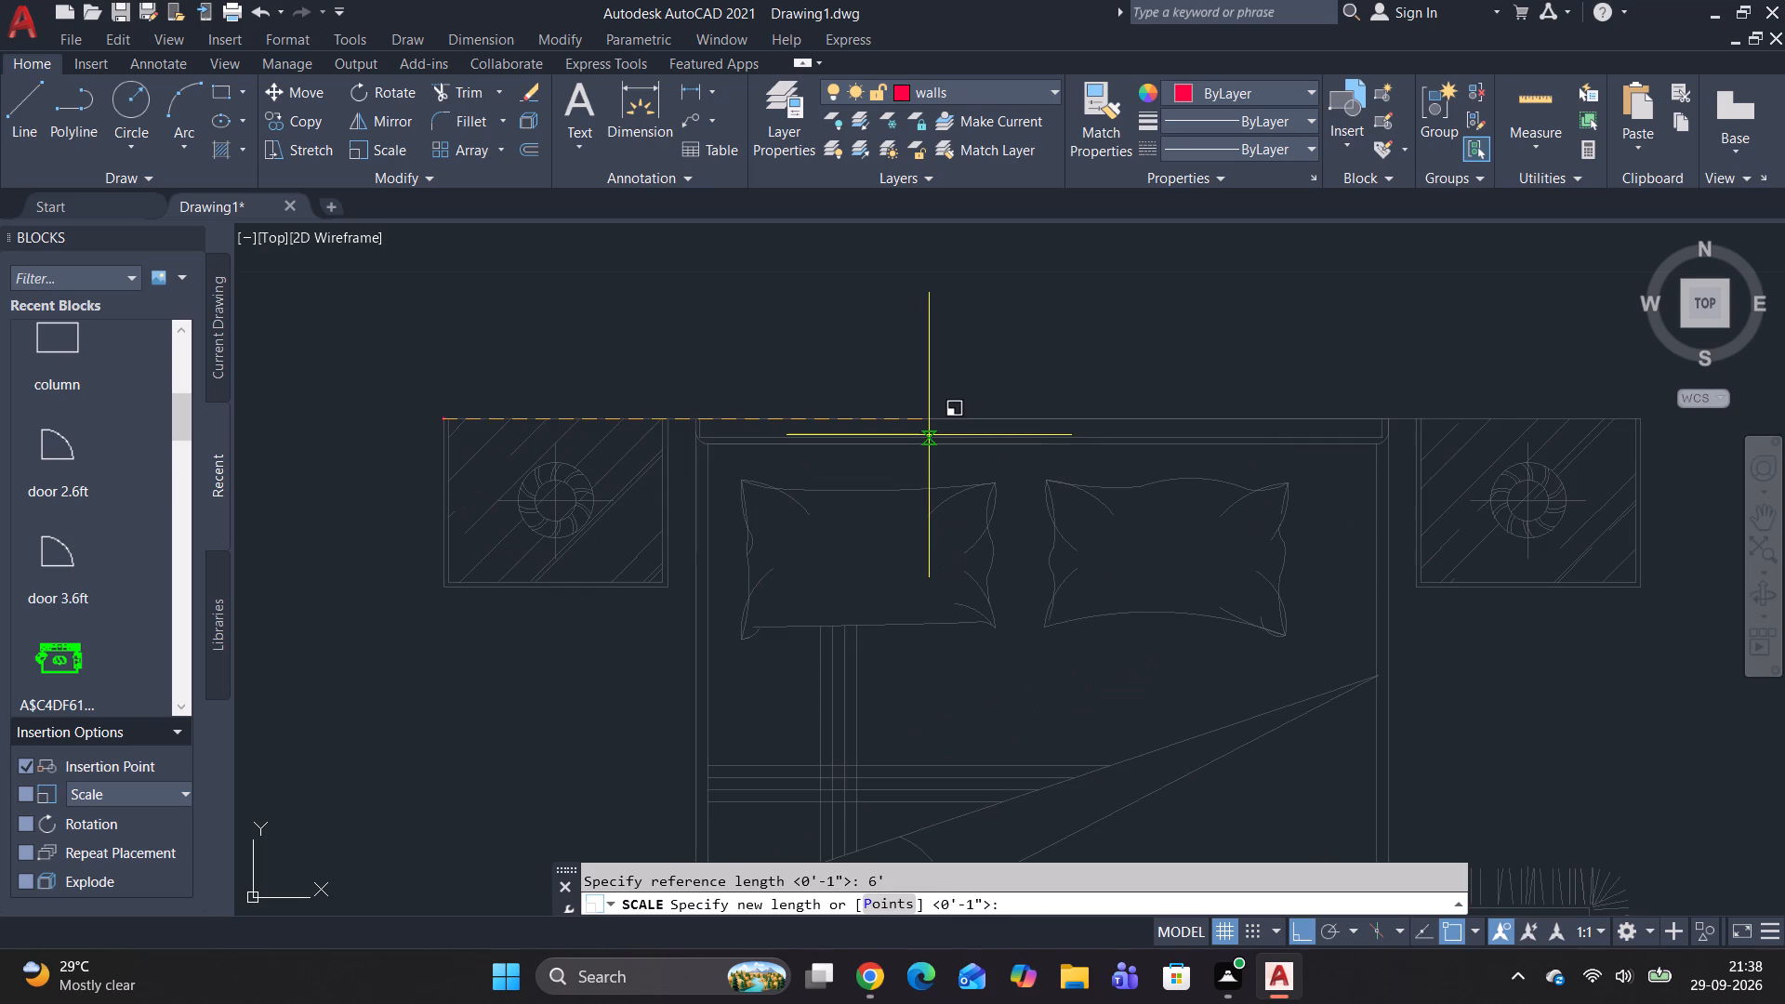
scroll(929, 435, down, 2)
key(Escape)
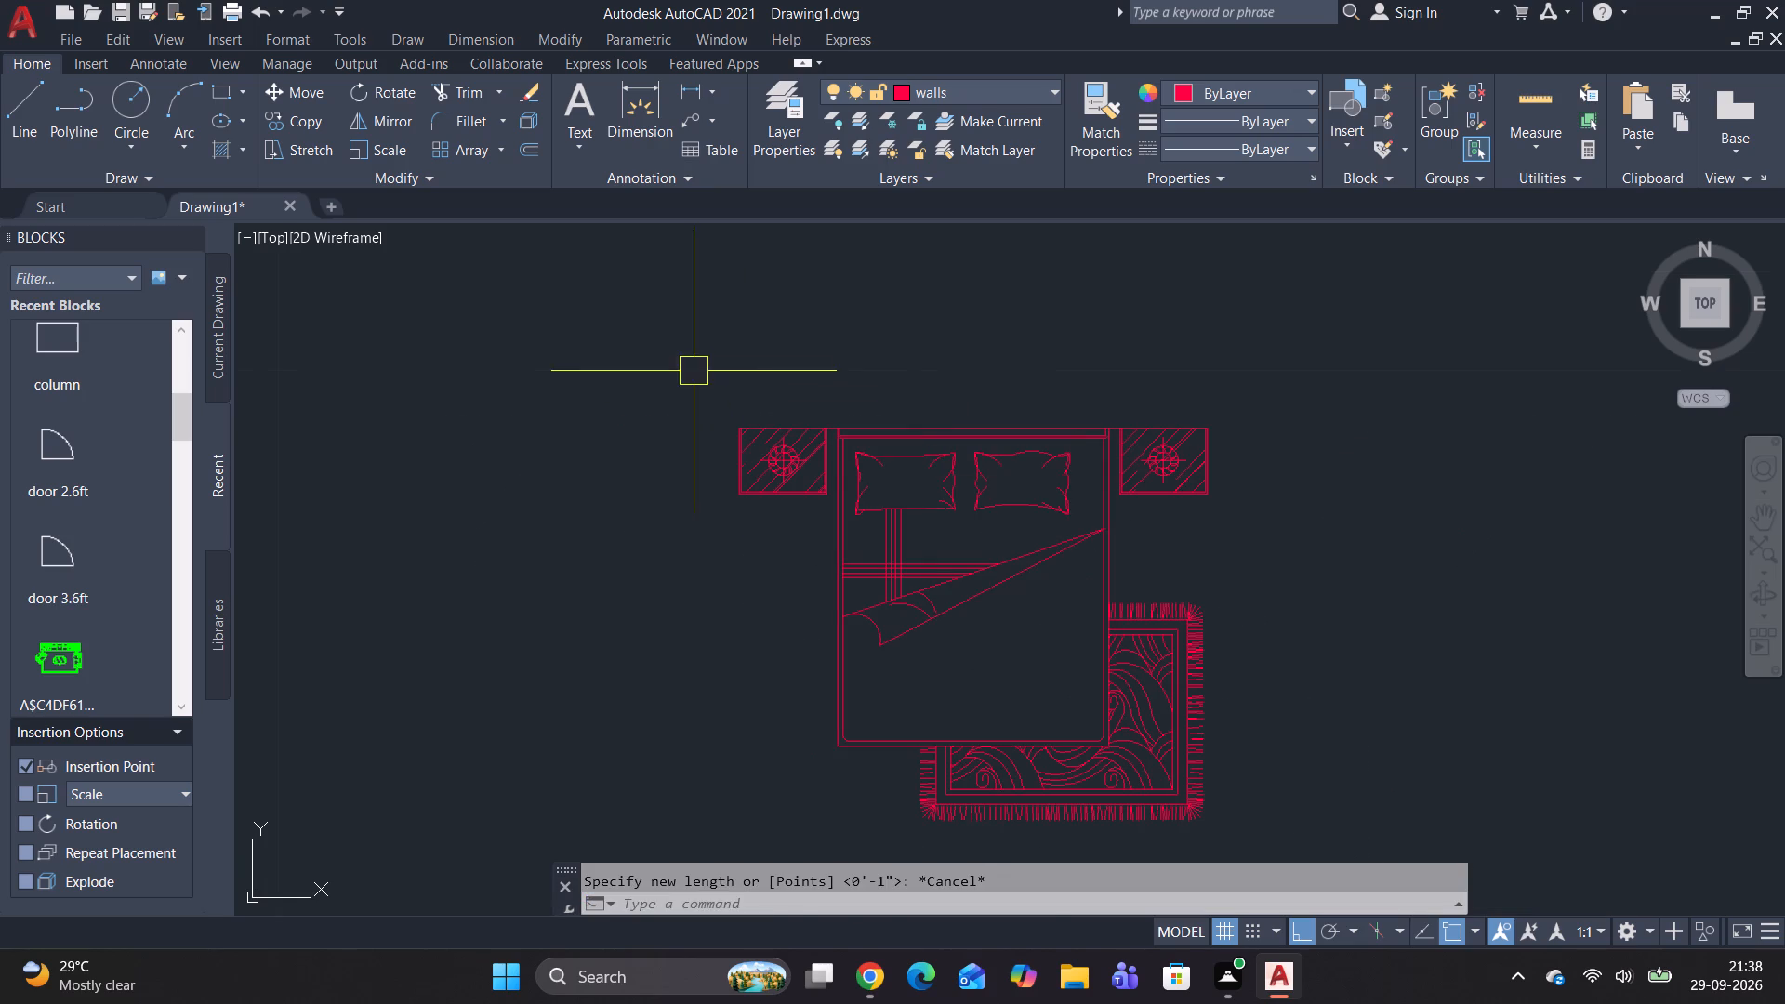
Scale the bed block by reference from its upper-left corner, making the overall width across both side tables 6'.
drag(700, 365, 718, 371)
click(1574, 845)
text(sc)
key(space)
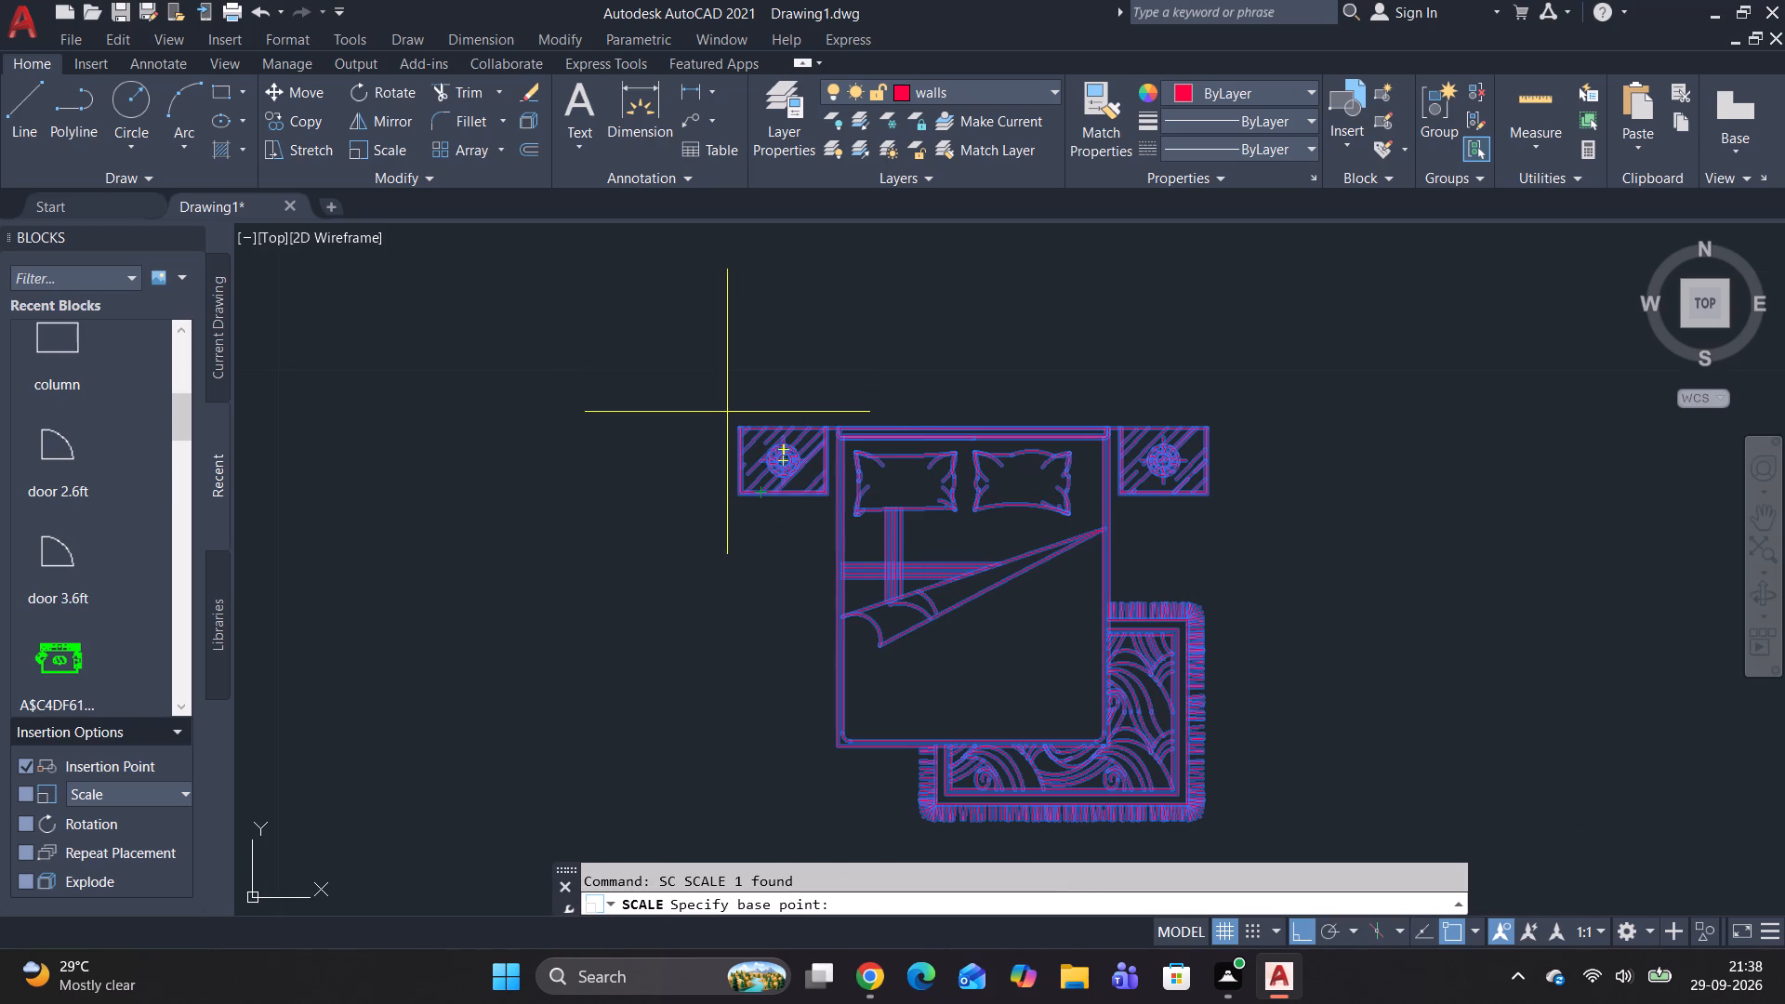
click(740, 429)
key(r)
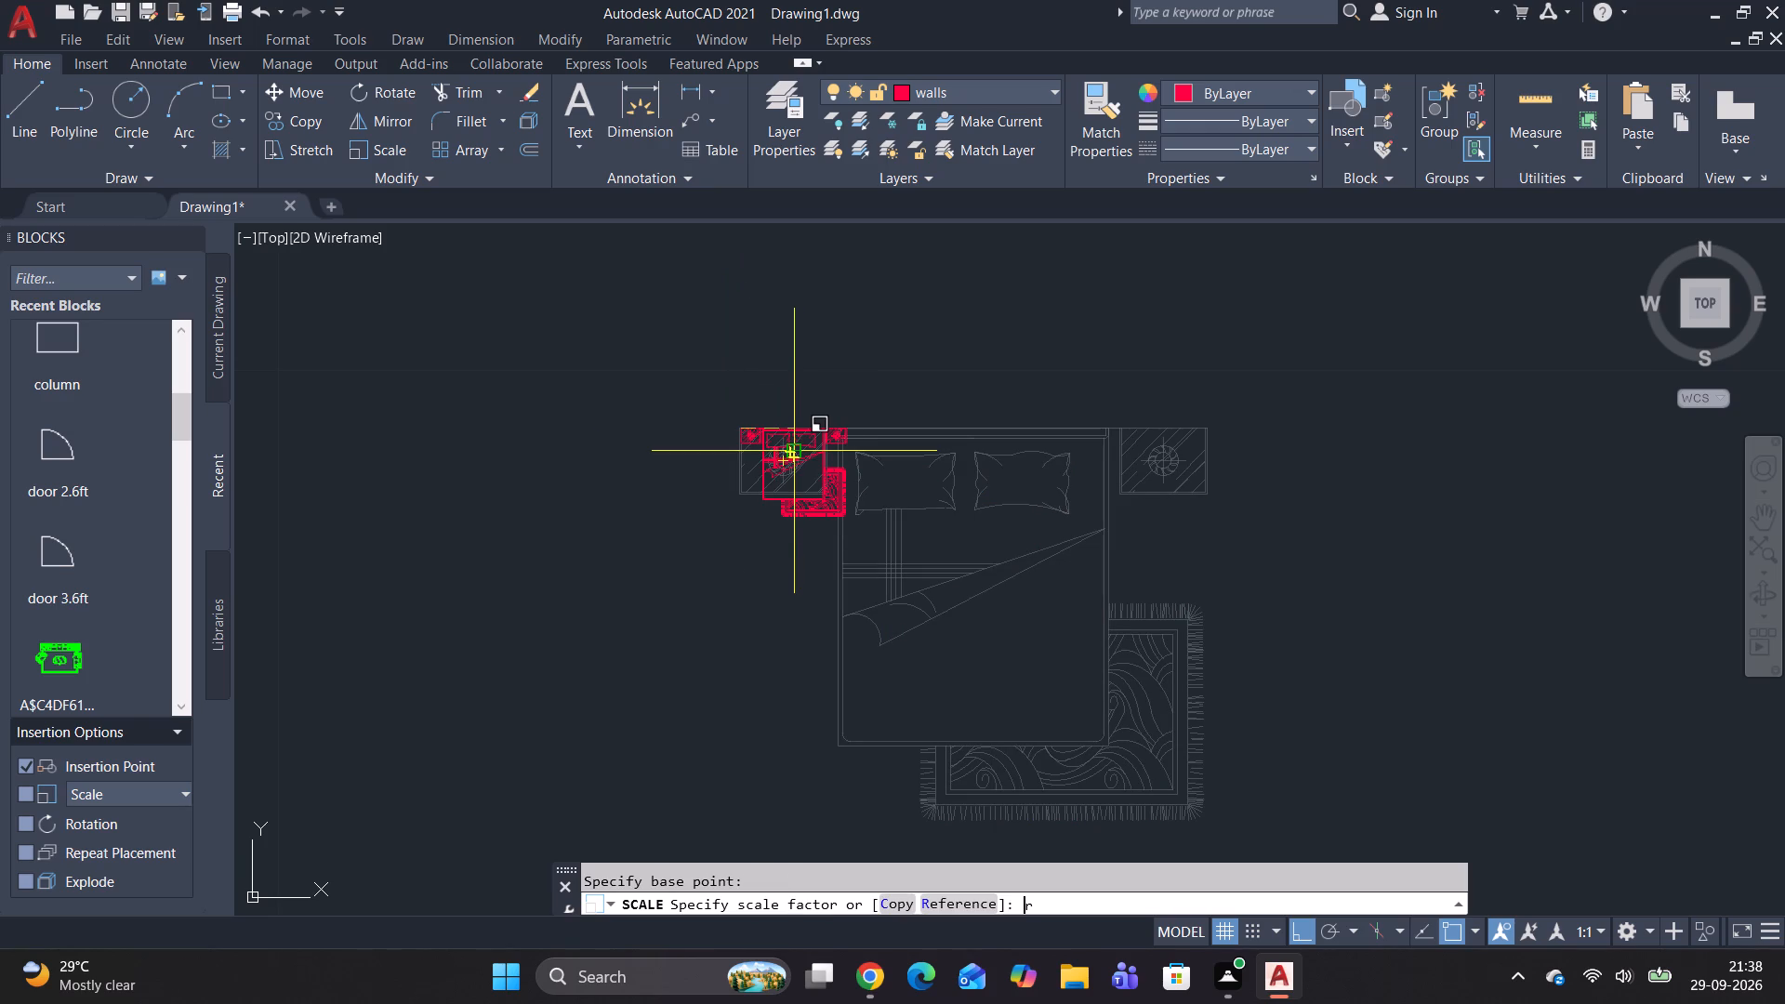
text(e)
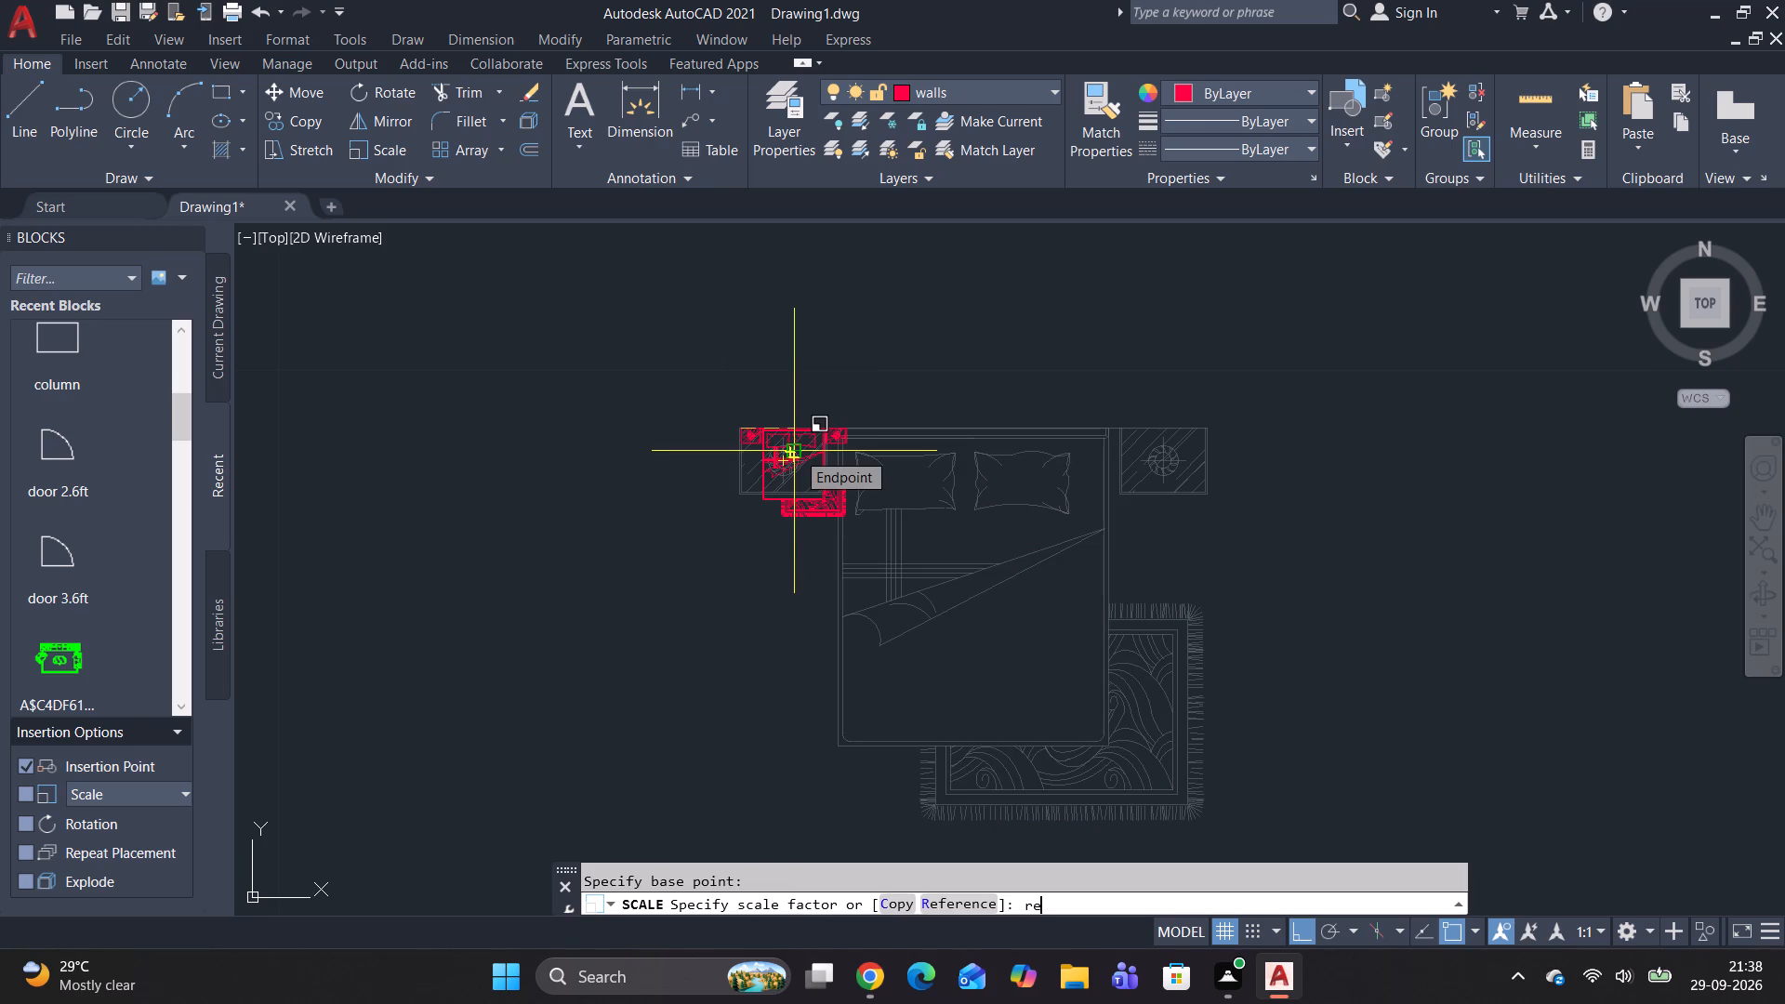
key(space)
scroll(796, 451, up, 2)
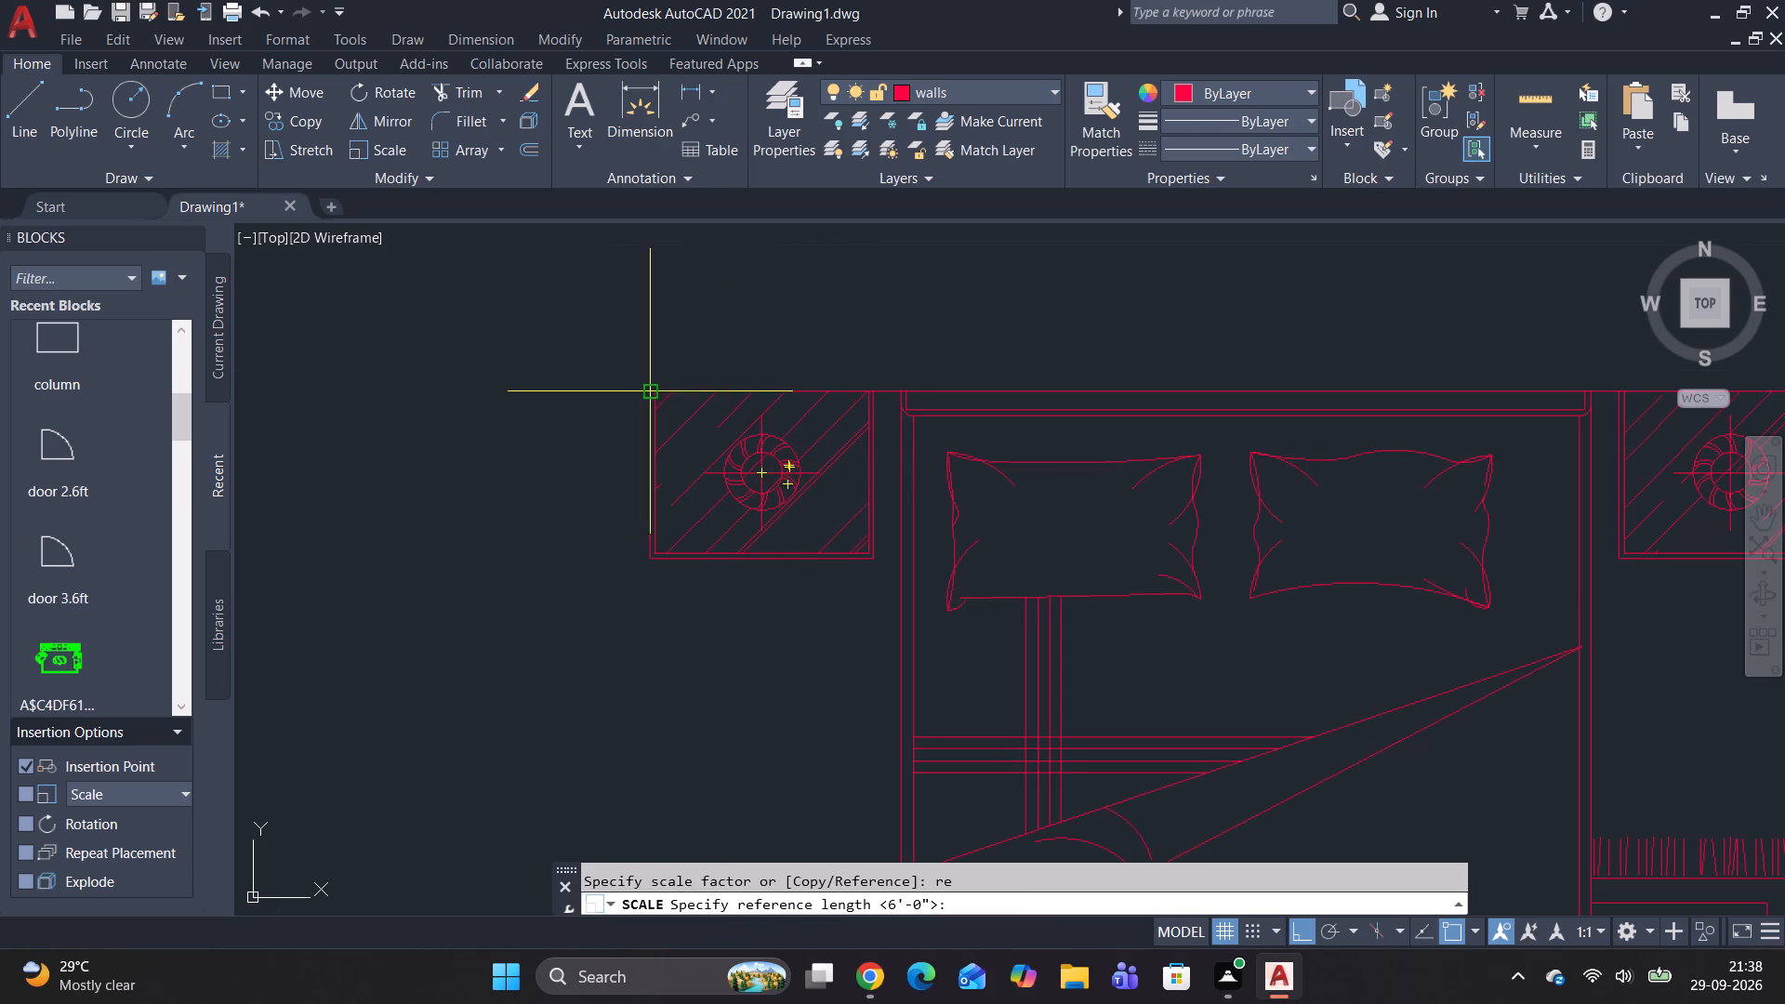
click(644, 385)
scroll(1441, 386, down, 1)
middle_drag(1441, 386, 809, 480)
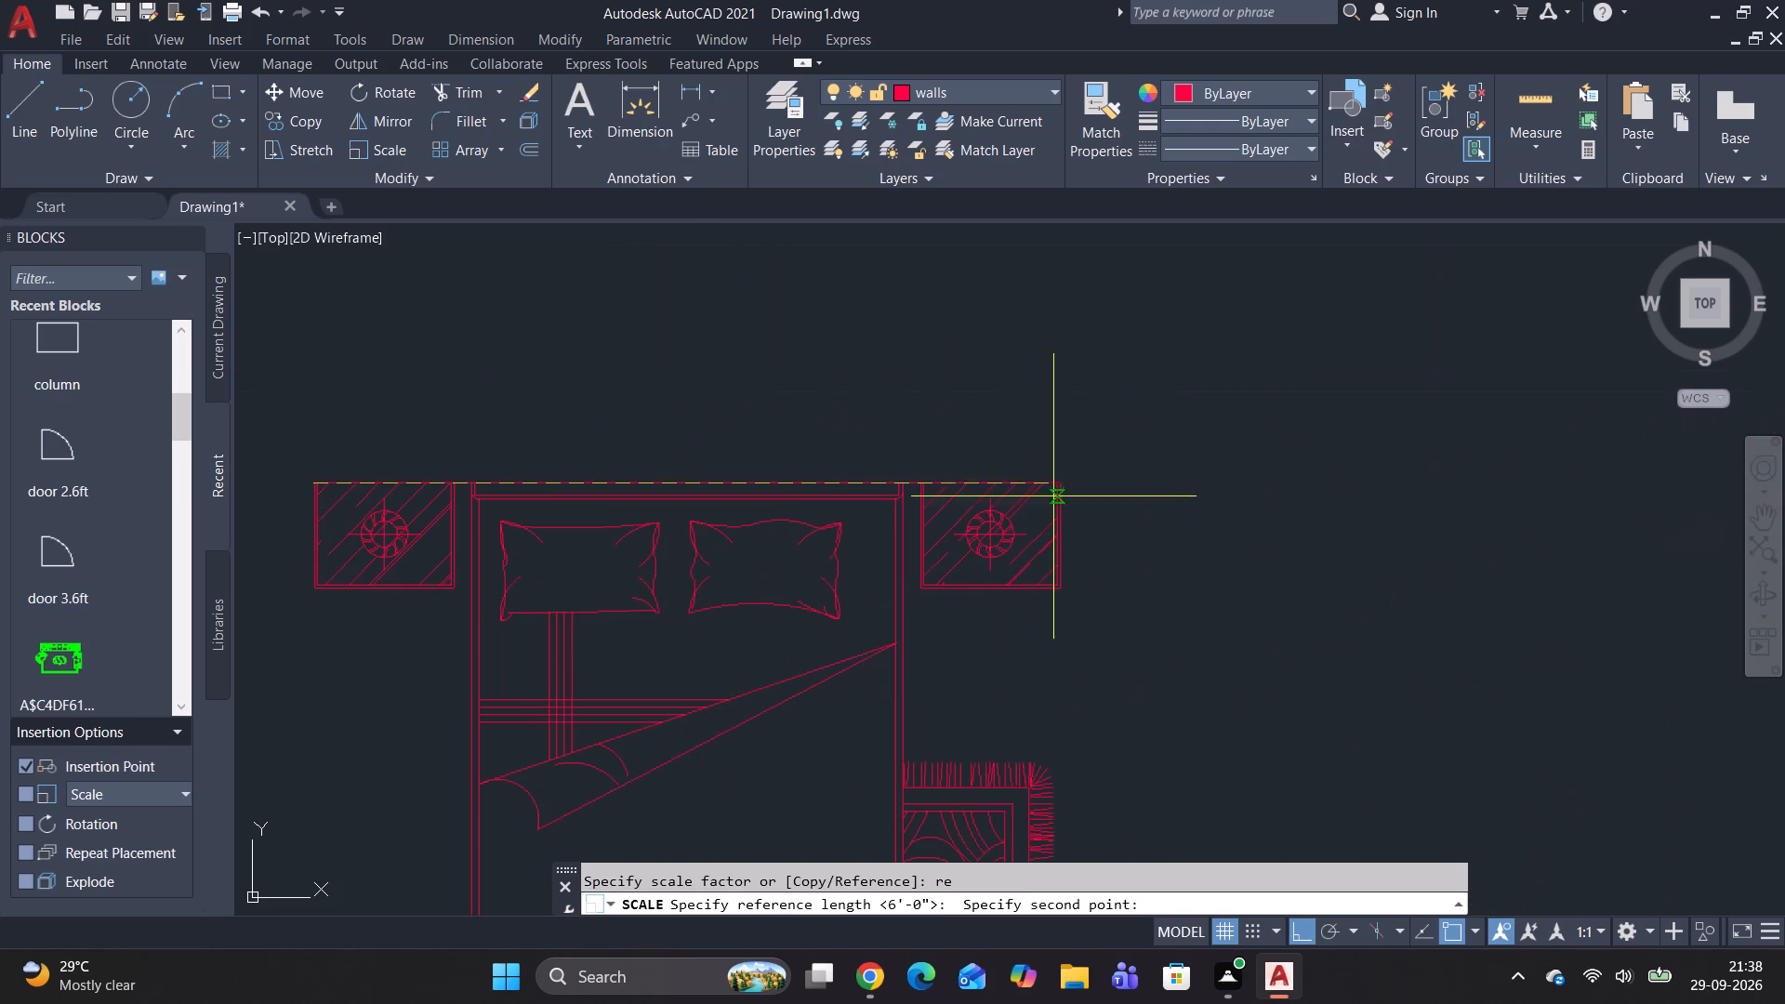
scroll(1063, 489, up, 3)
click(1057, 476)
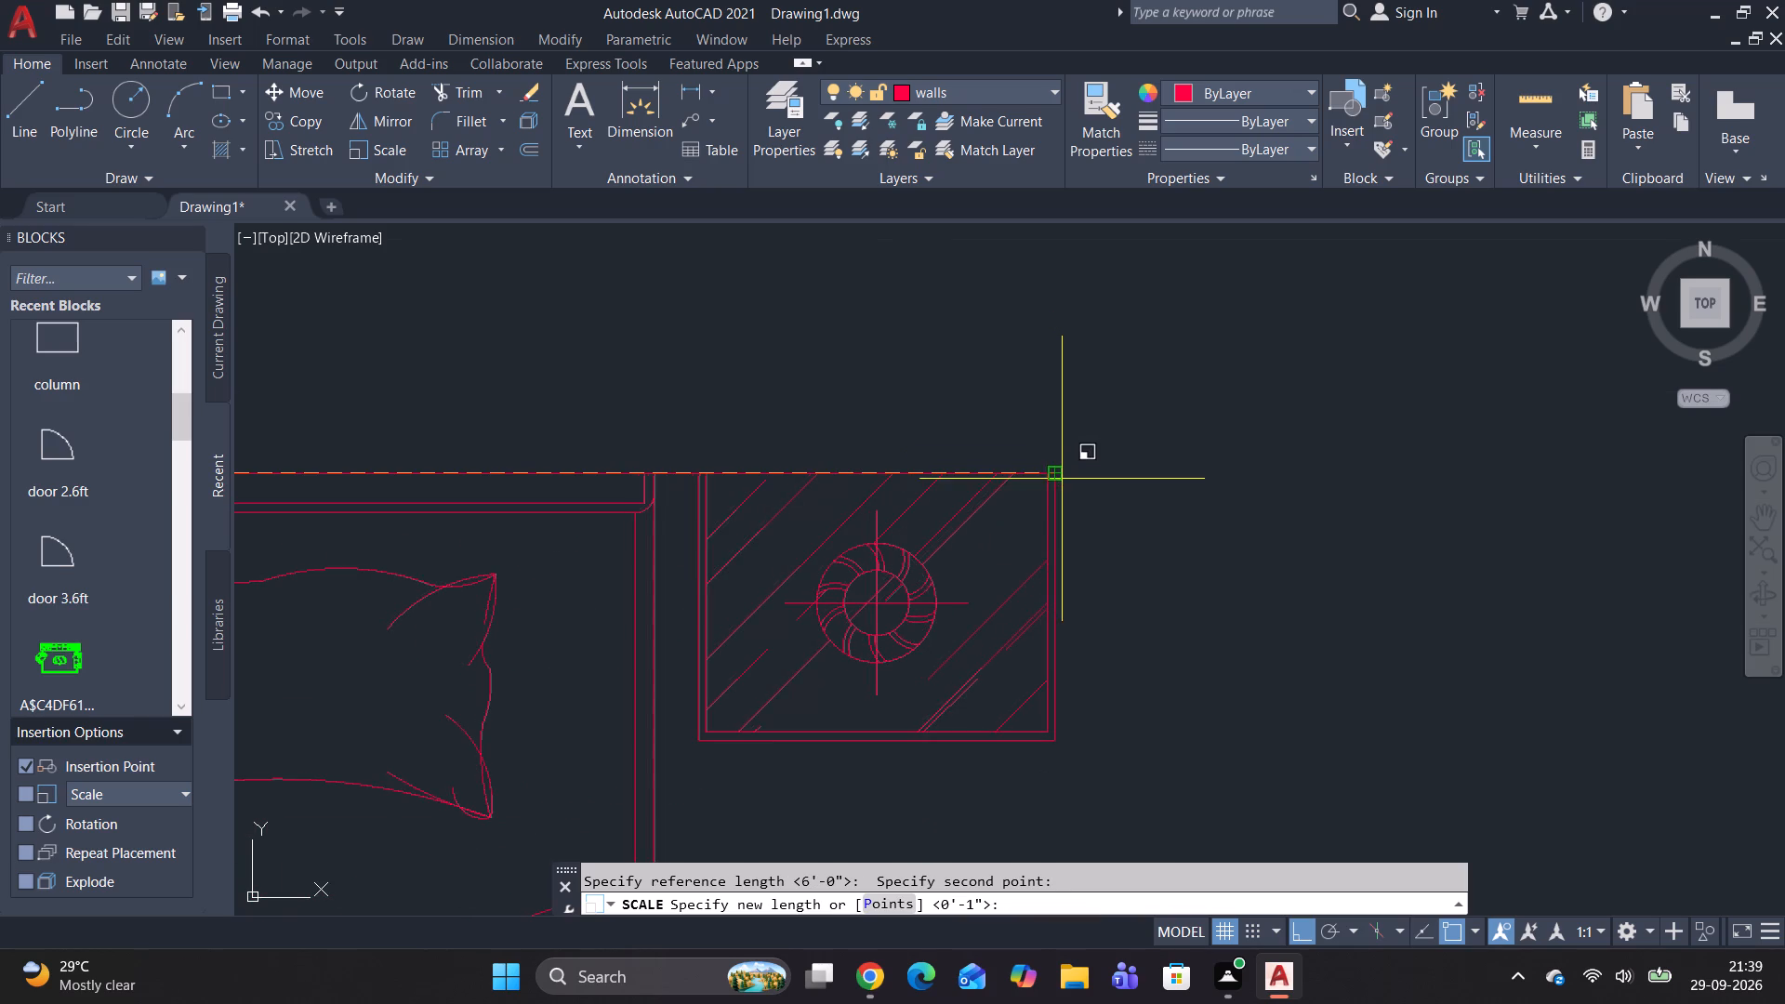
text(6')
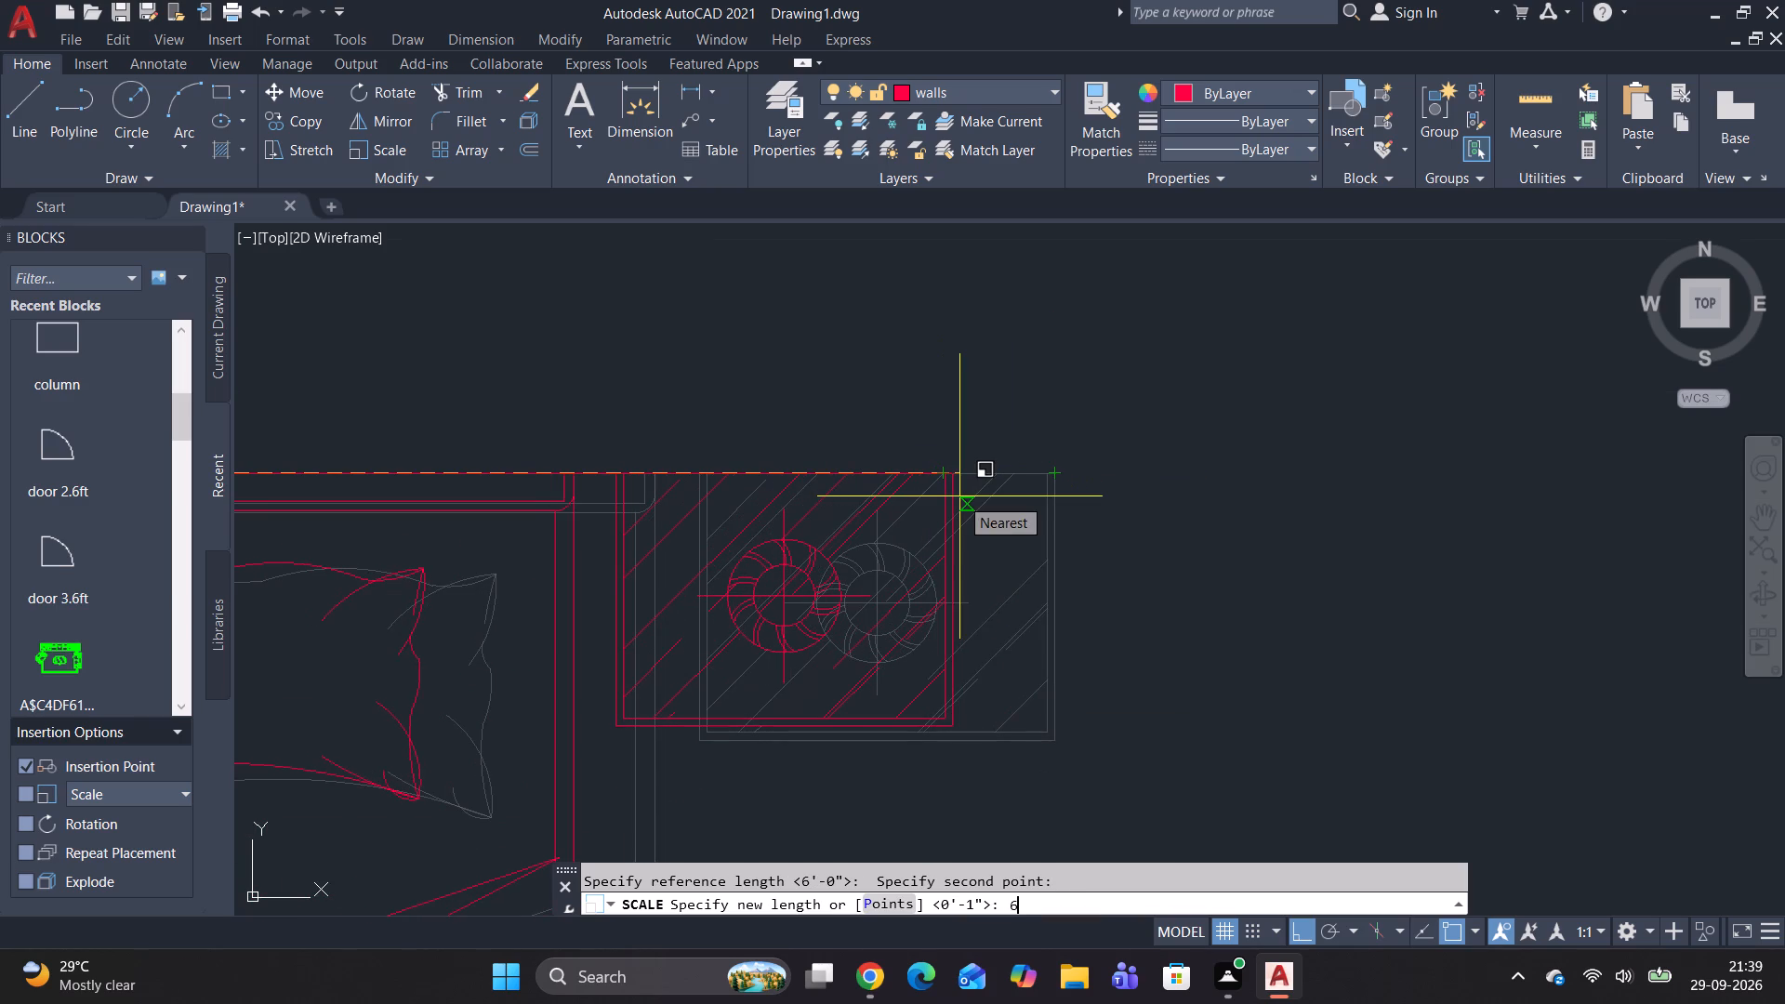
key(Return)
Rotate the bed block 90 degrees counterclockwise about its upper-right corner so the headboard faces west.
scroll(959, 496, down, 15)
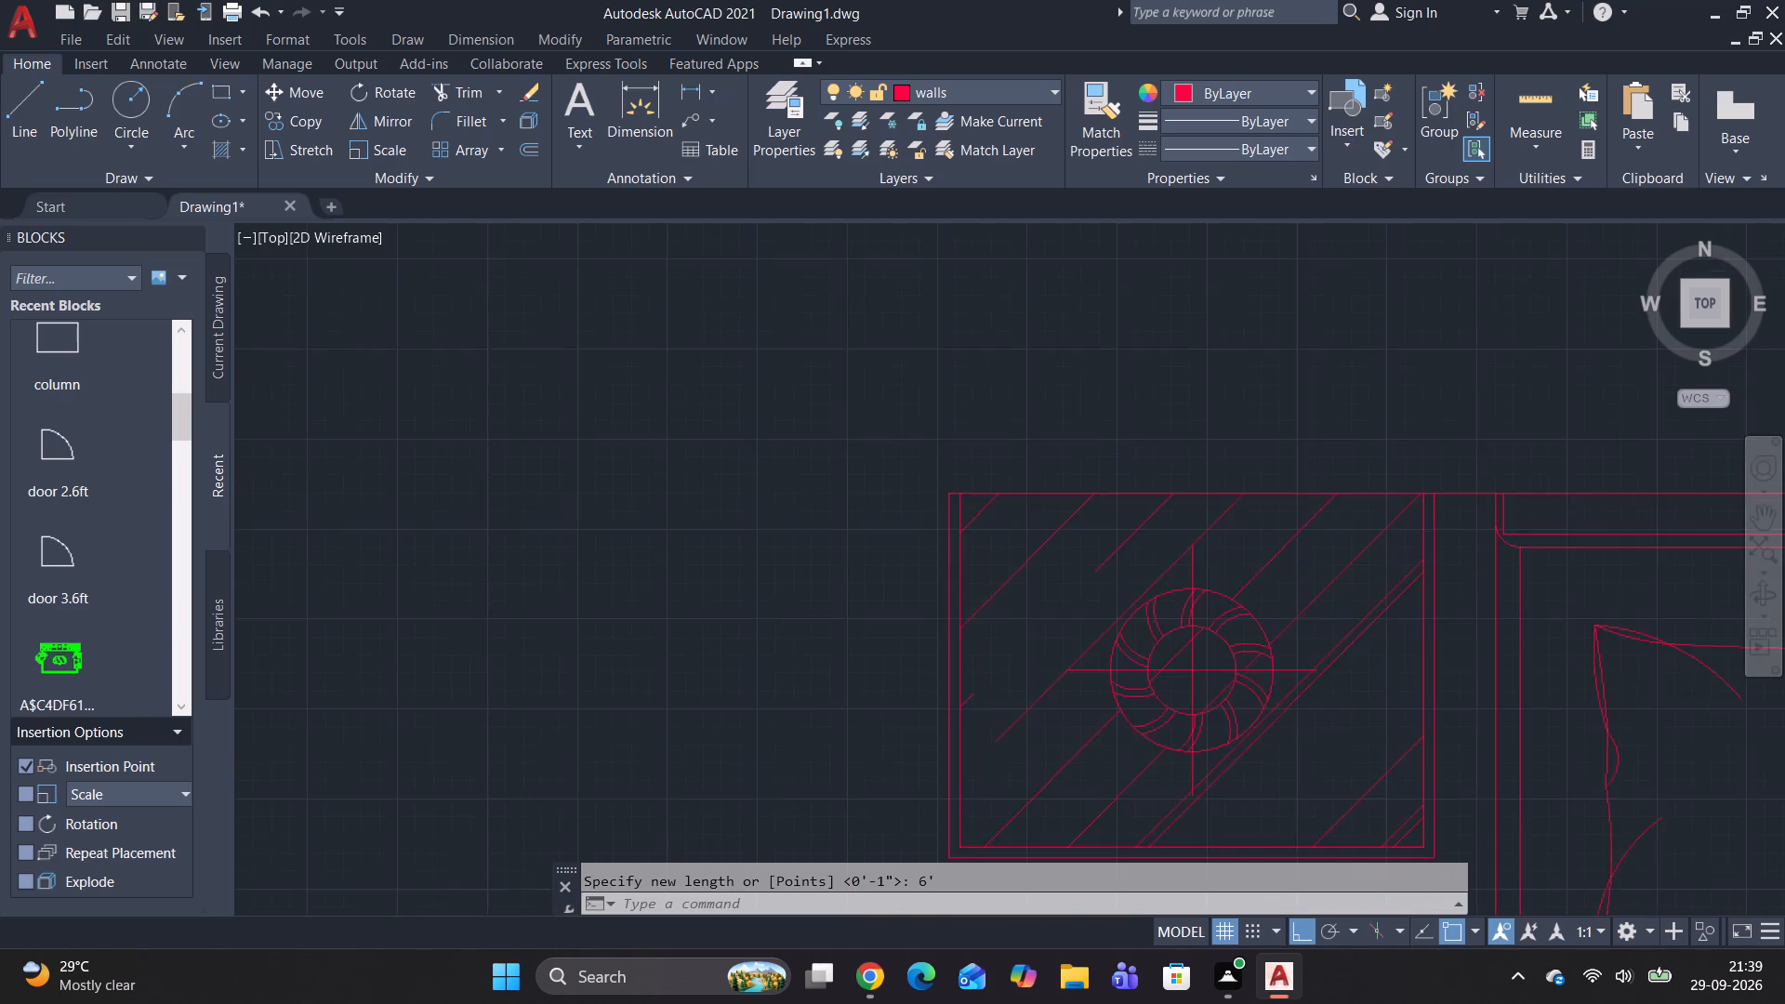
scroll(963, 493, down, 3)
scroll(1071, 598, down, 6)
scroll(1071, 598, up, 2)
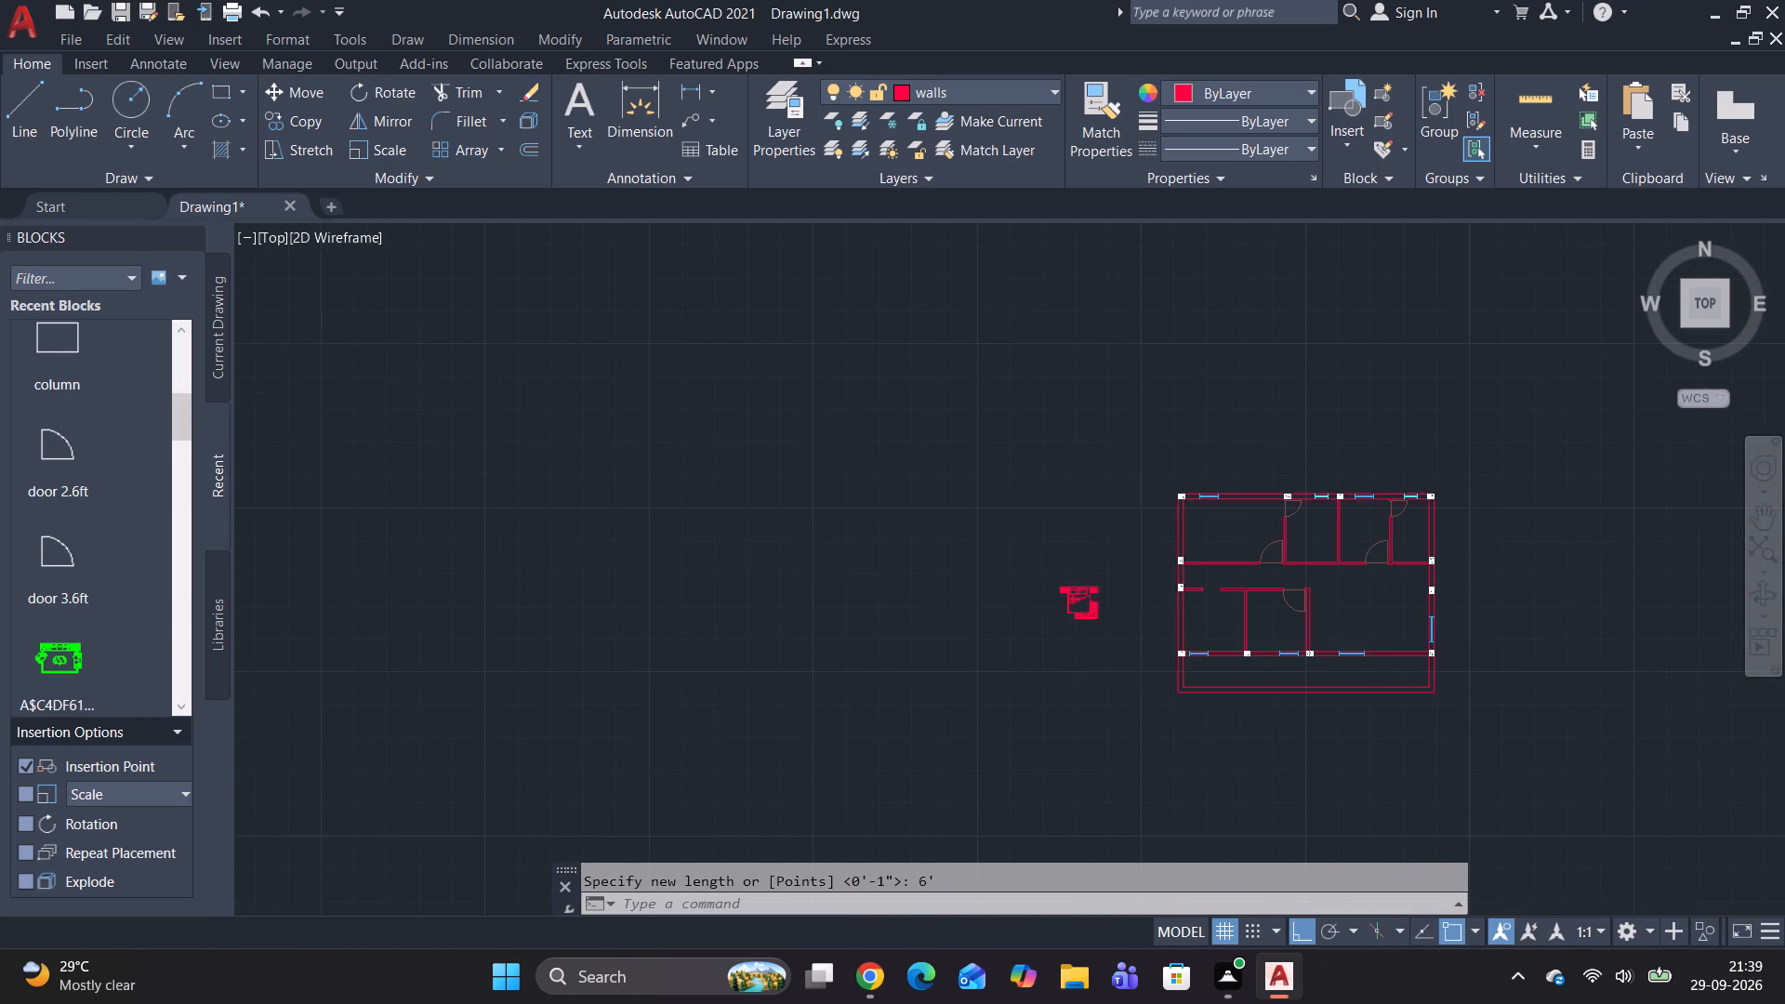
scroll(1071, 598, up, 1)
middle_drag(1071, 598, 716, 533)
scroll(716, 533, down, 2)
scroll(721, 524, up, 2)
click(592, 453)
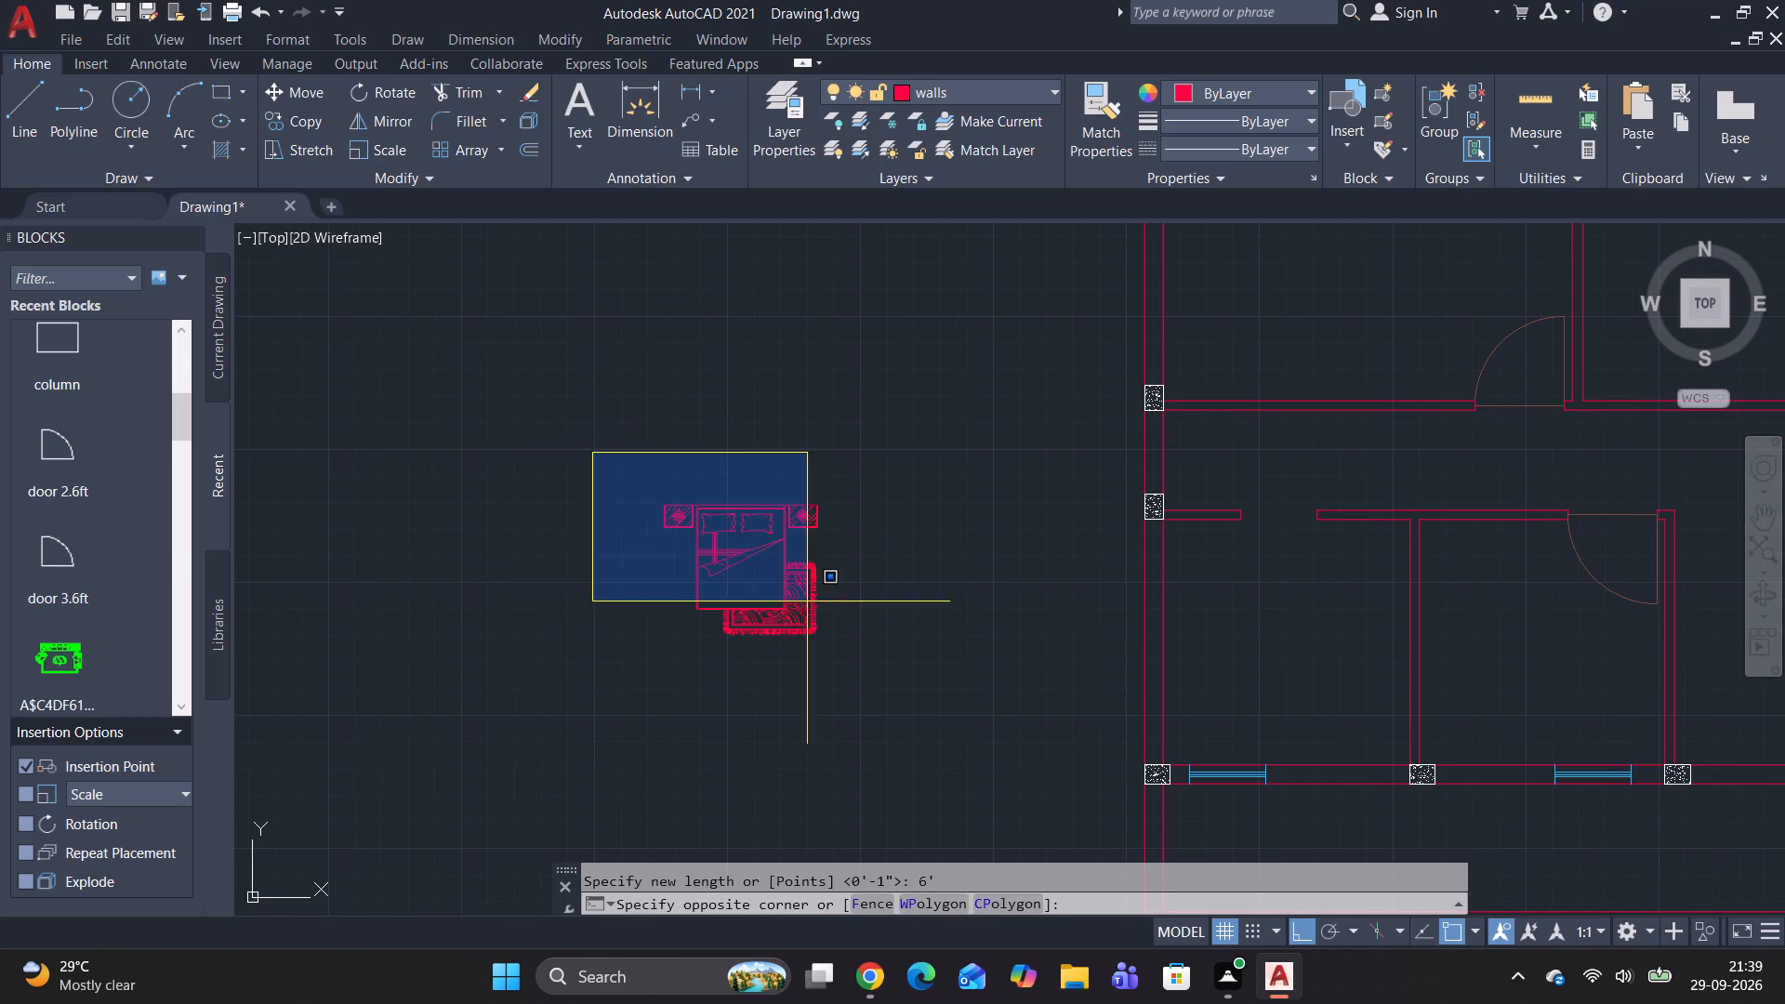
click(851, 703)
text(ro)
key(space)
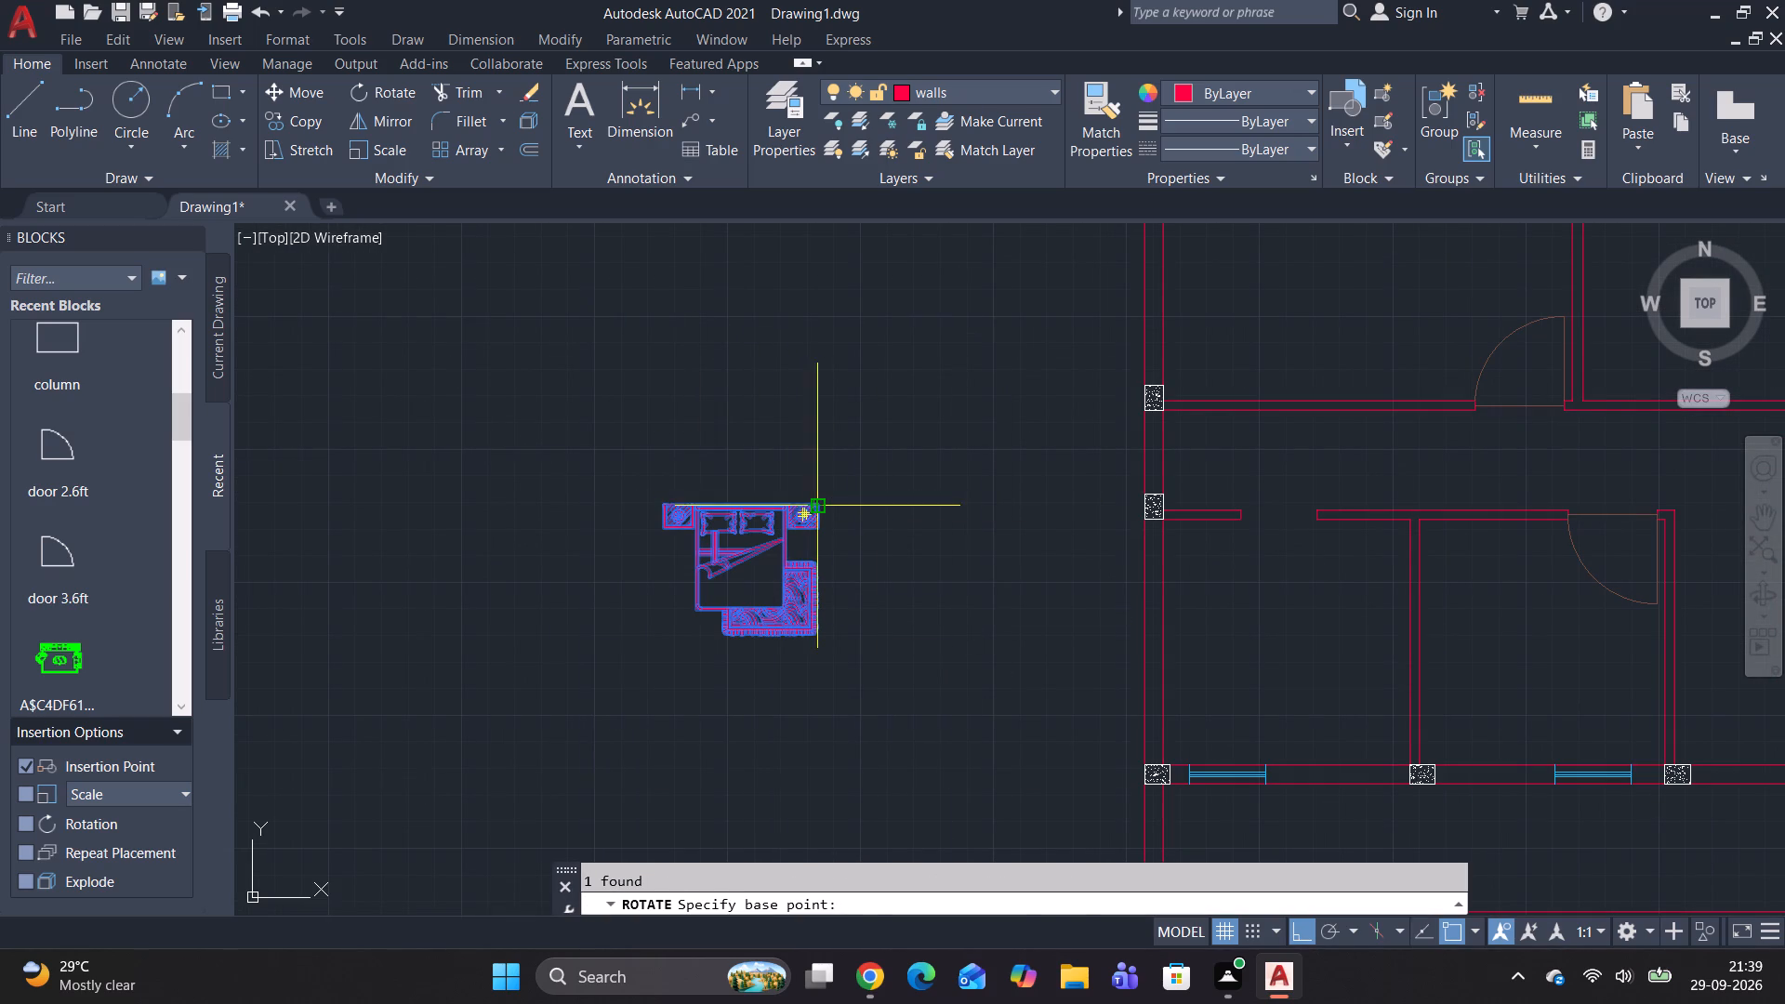
drag(824, 505, 826, 490)
click(772, 340)
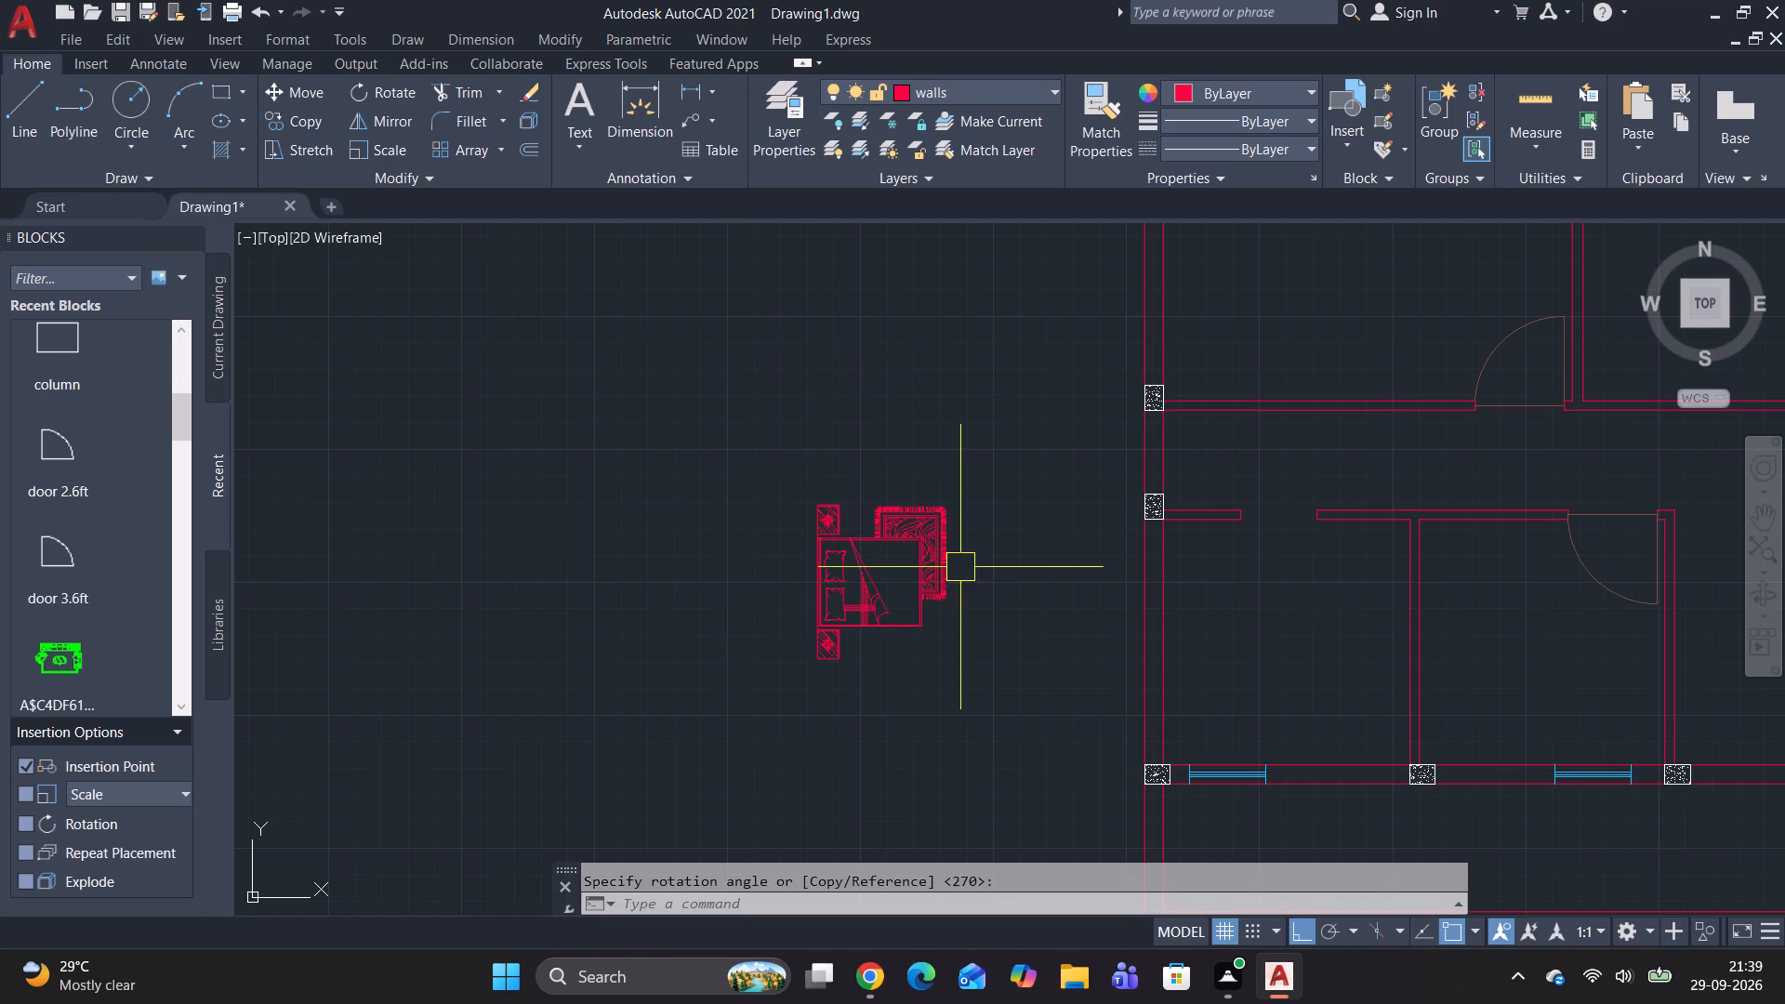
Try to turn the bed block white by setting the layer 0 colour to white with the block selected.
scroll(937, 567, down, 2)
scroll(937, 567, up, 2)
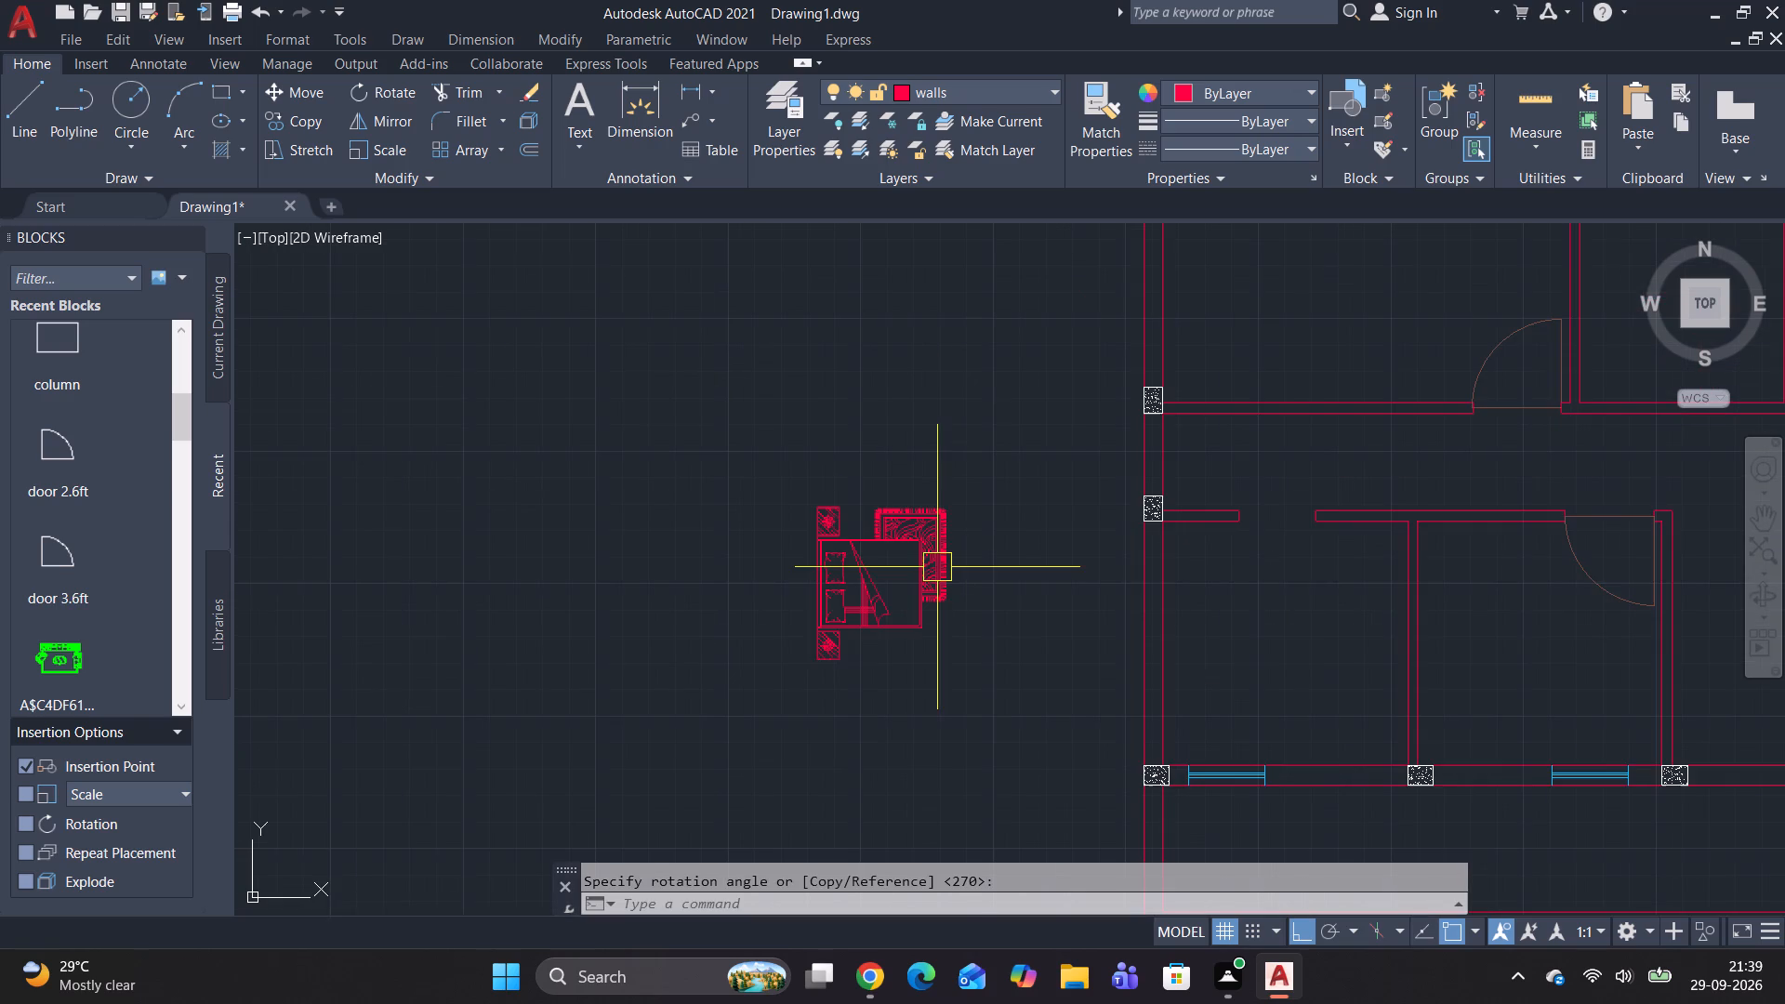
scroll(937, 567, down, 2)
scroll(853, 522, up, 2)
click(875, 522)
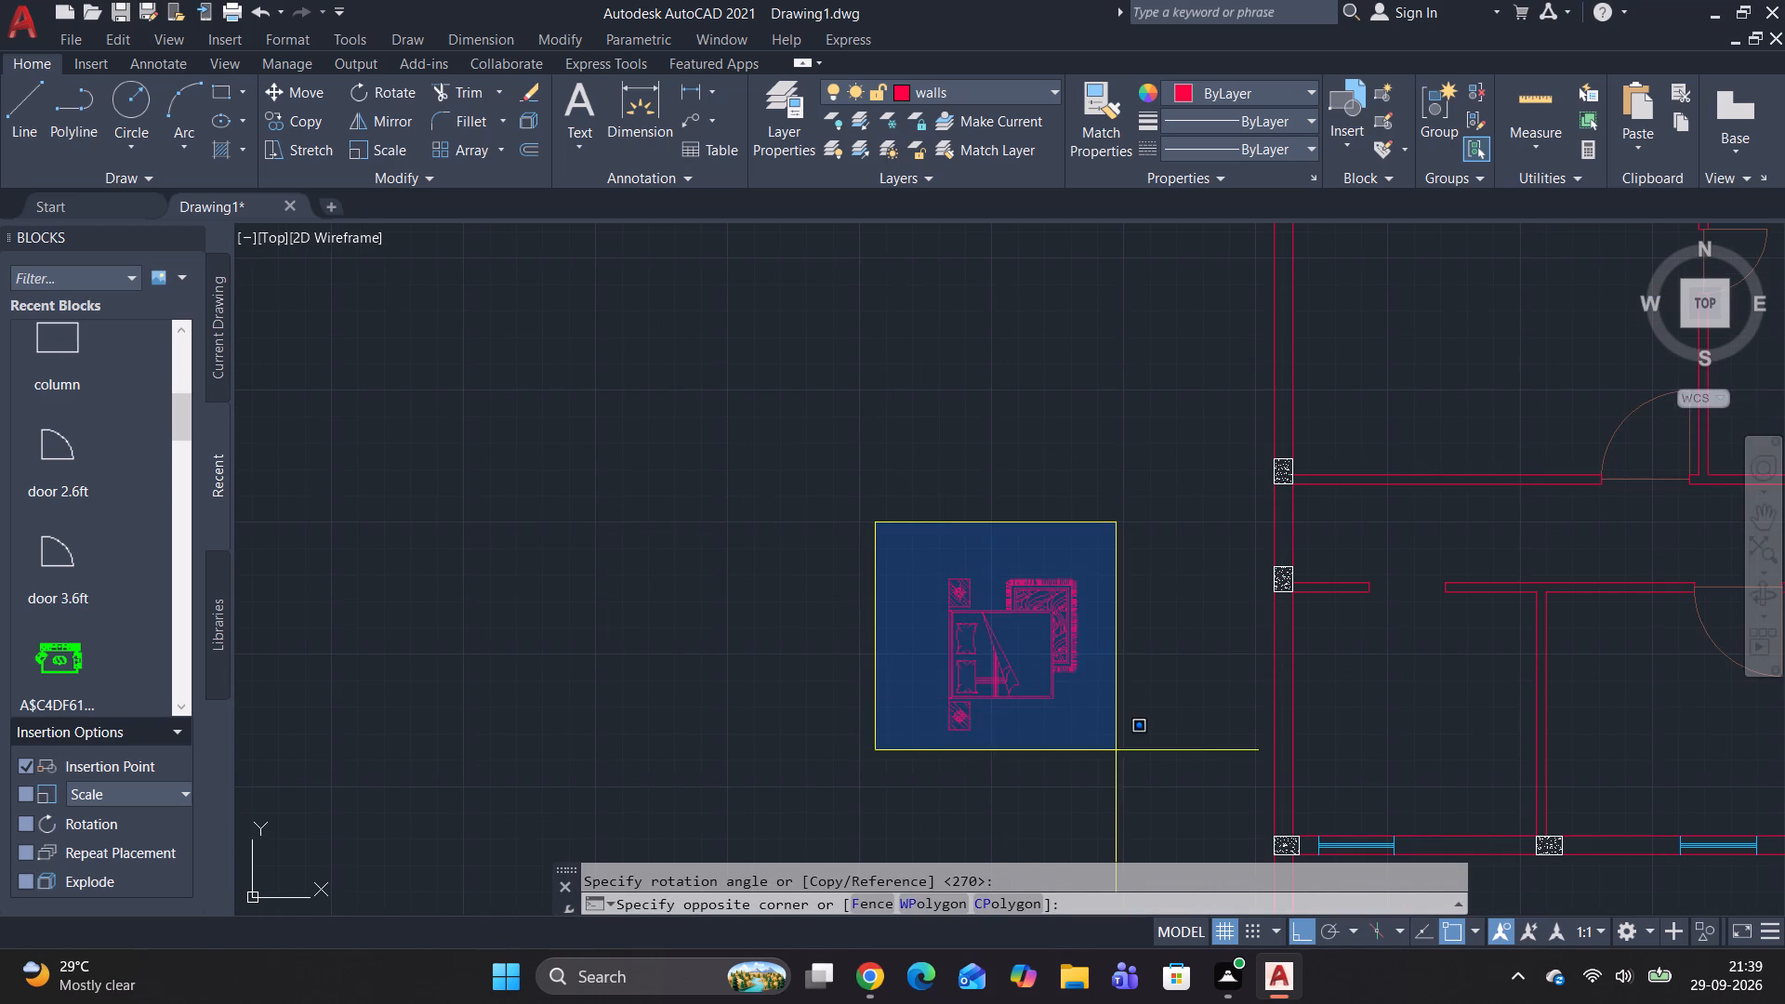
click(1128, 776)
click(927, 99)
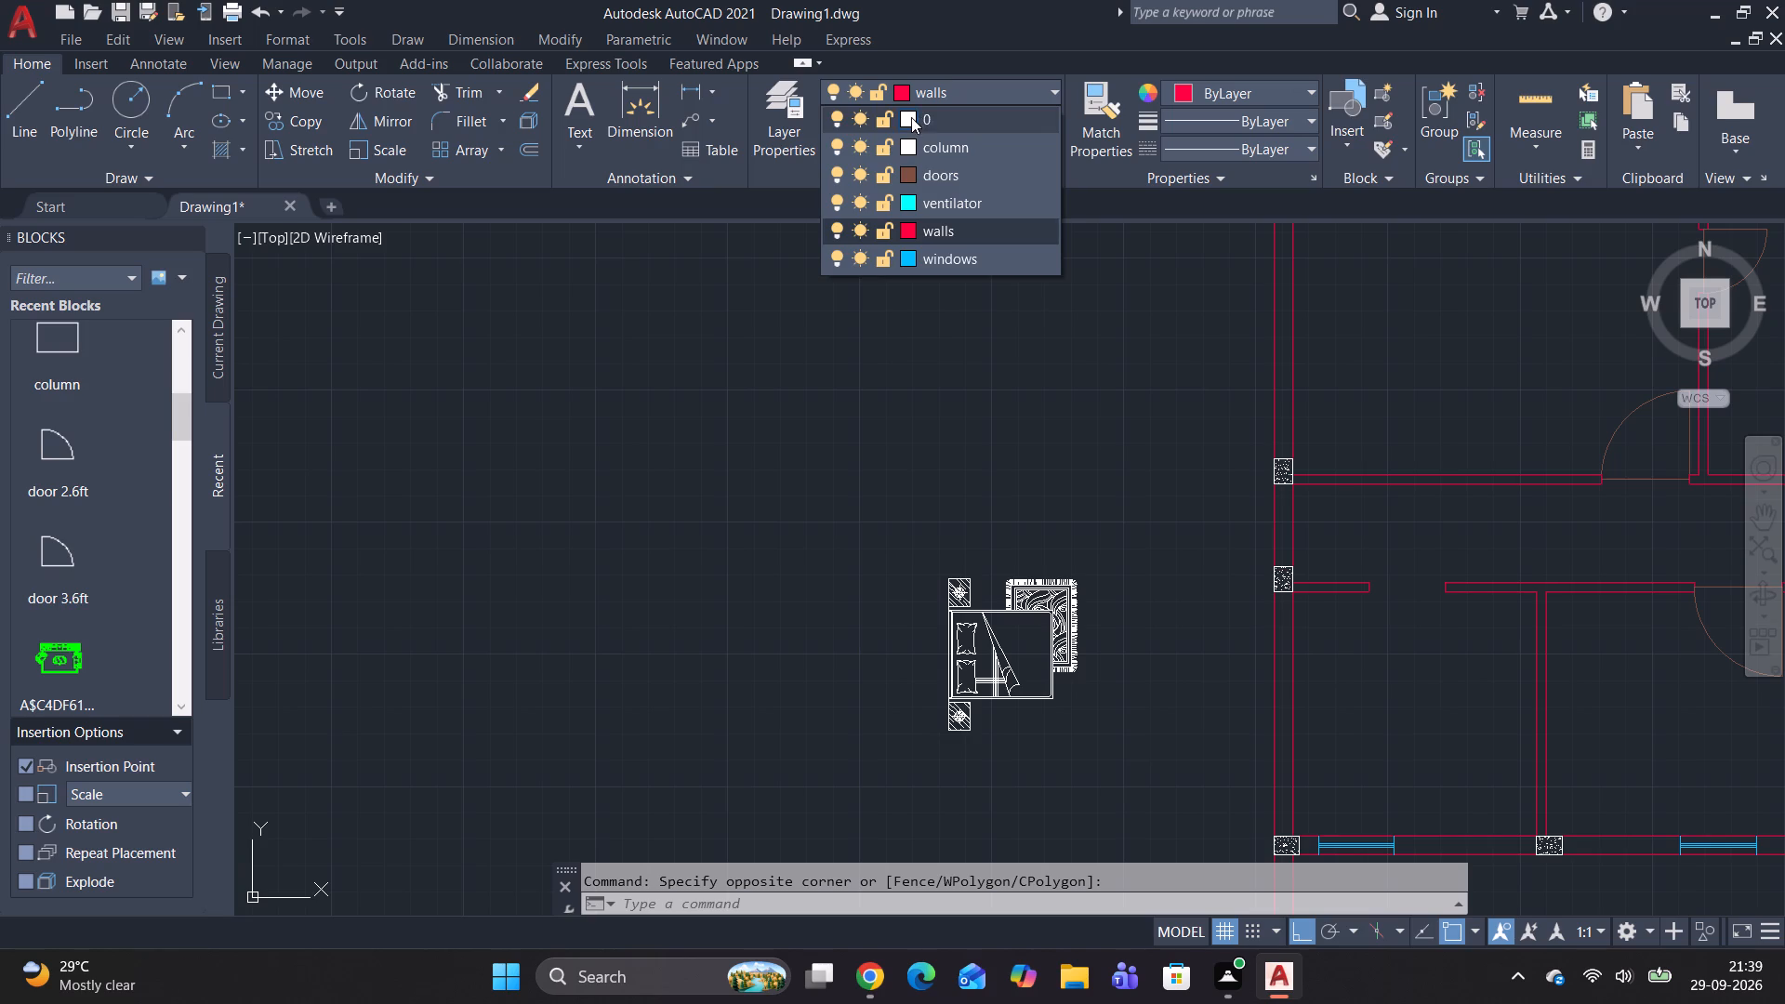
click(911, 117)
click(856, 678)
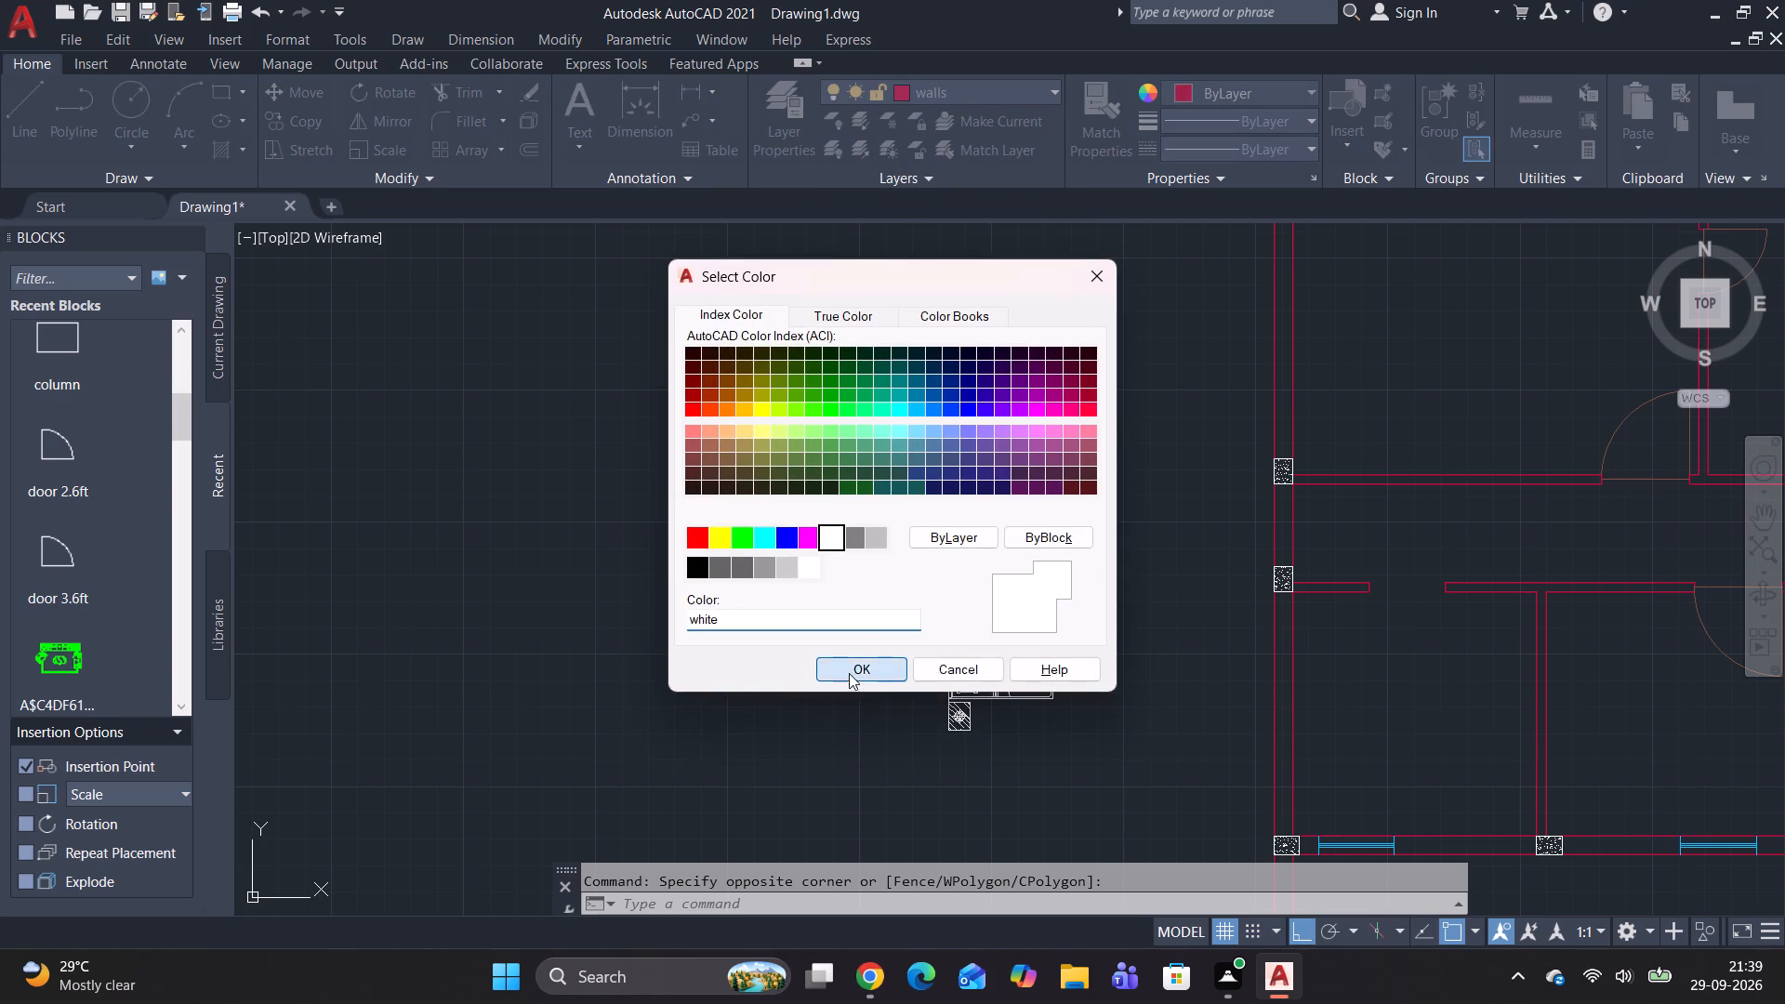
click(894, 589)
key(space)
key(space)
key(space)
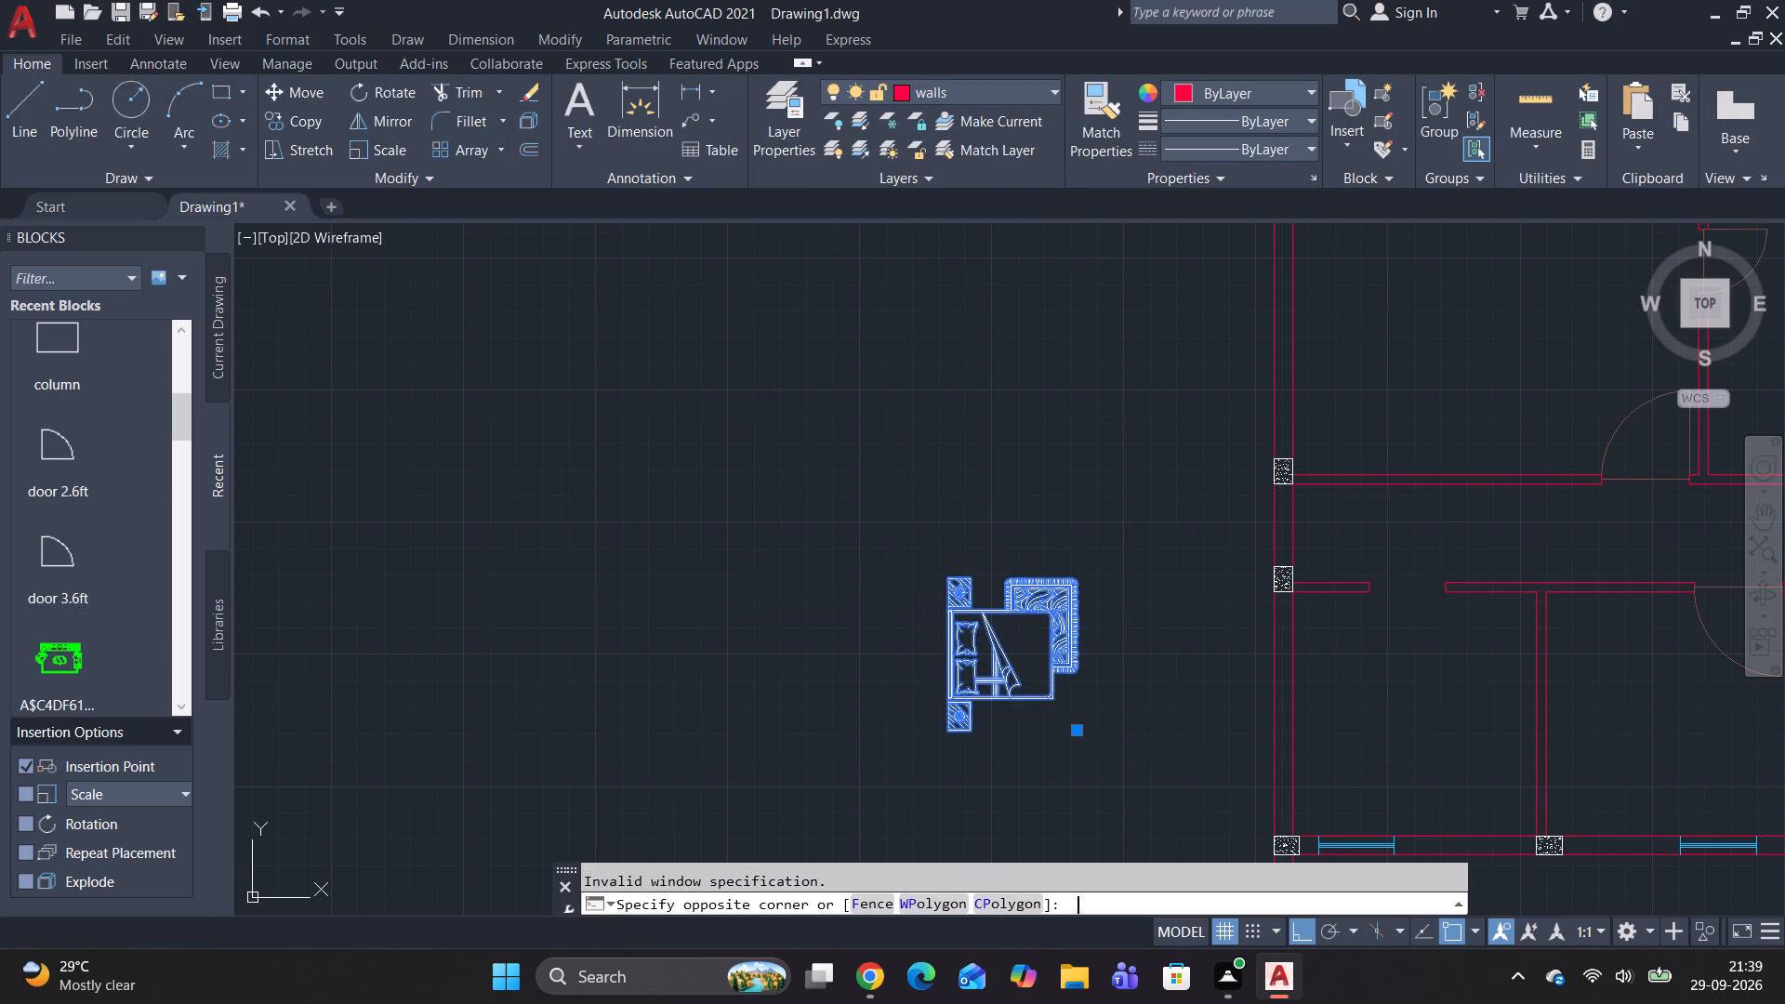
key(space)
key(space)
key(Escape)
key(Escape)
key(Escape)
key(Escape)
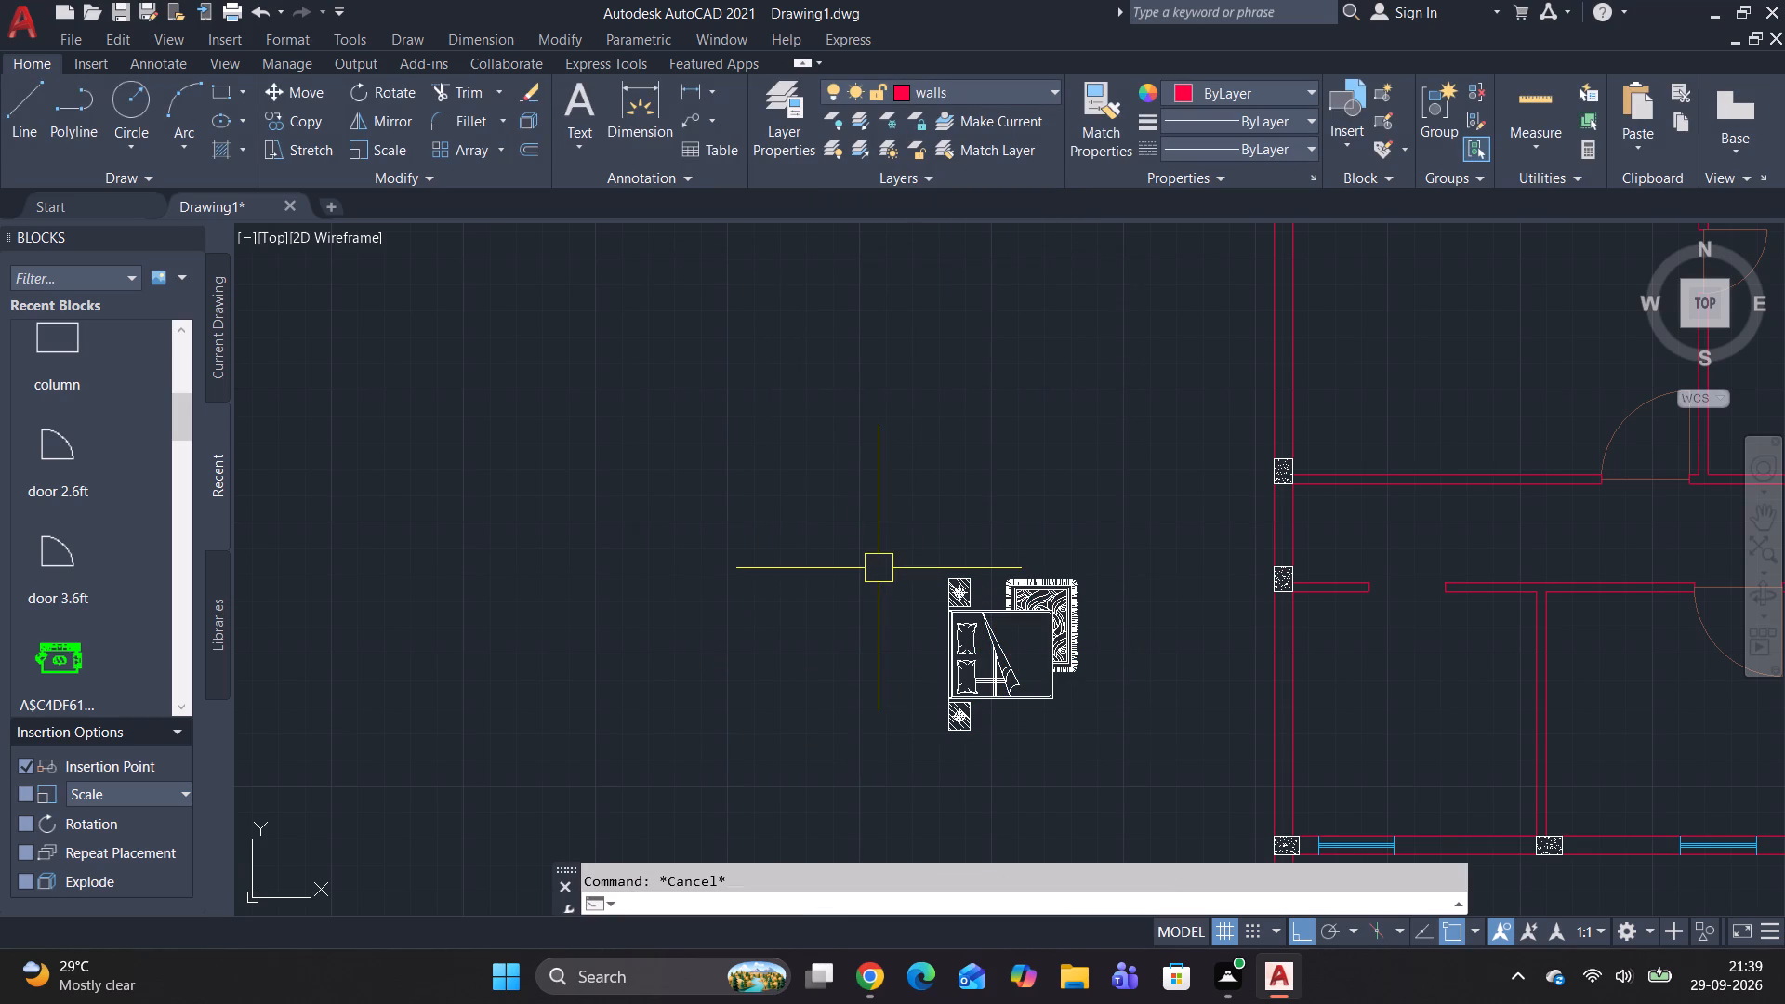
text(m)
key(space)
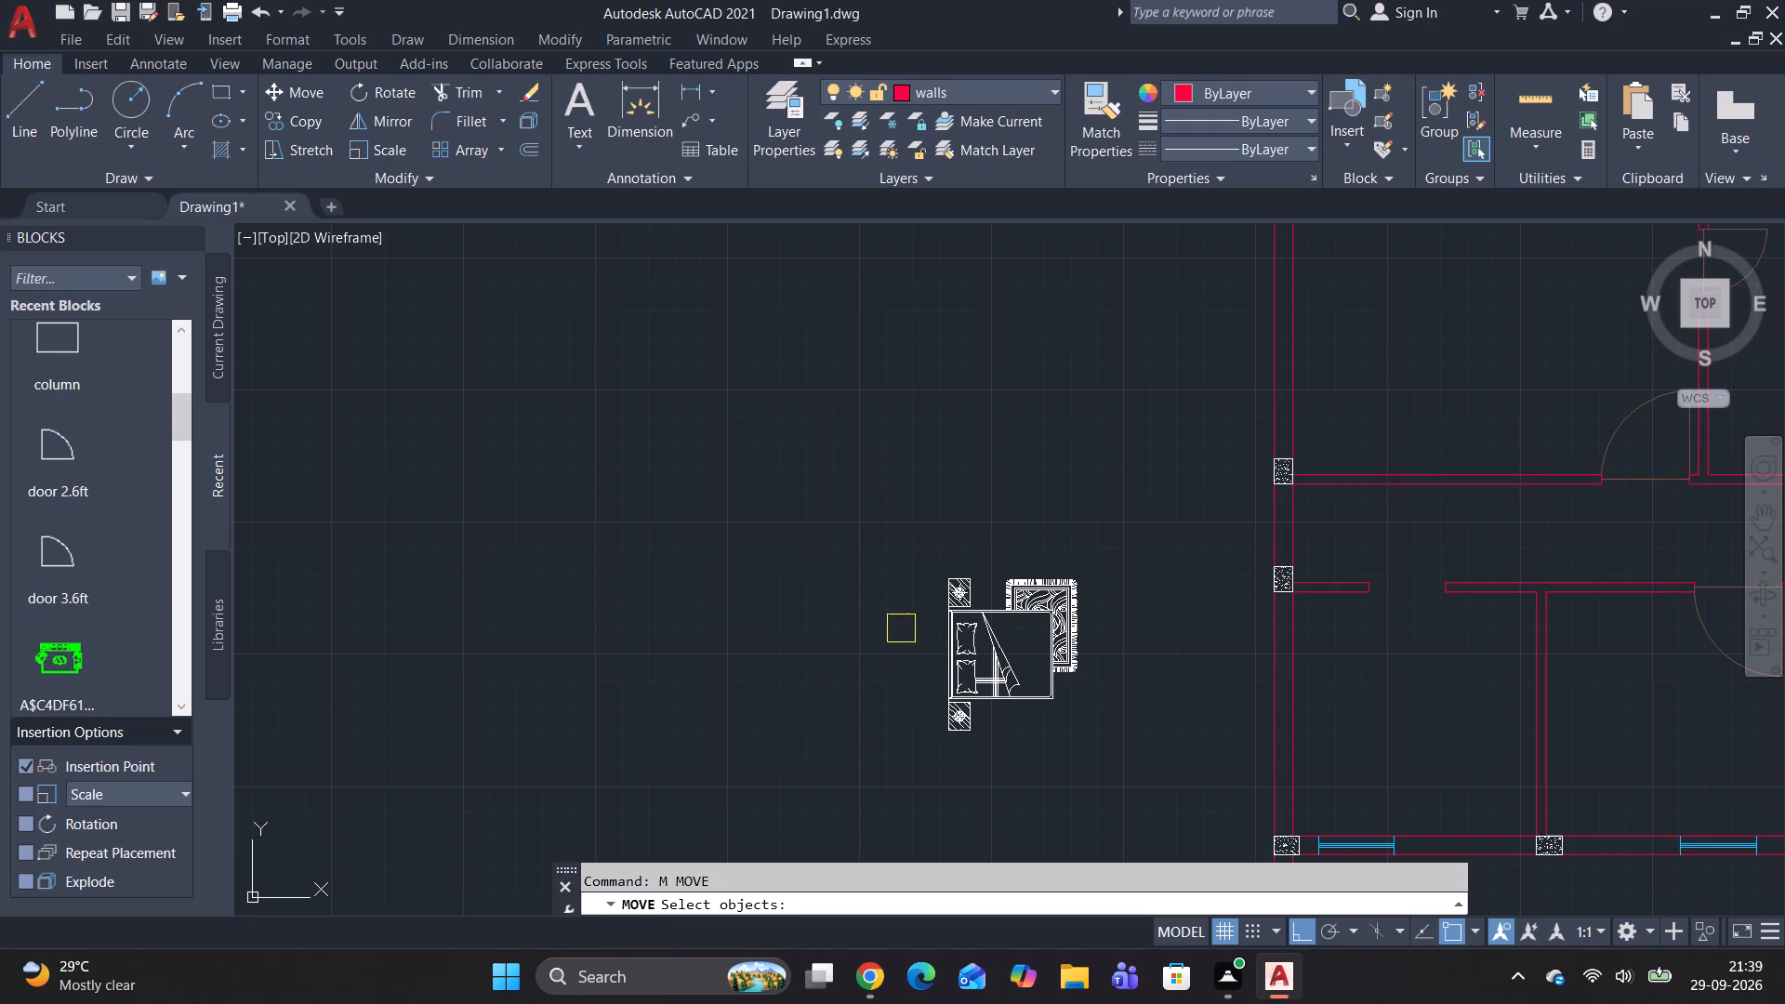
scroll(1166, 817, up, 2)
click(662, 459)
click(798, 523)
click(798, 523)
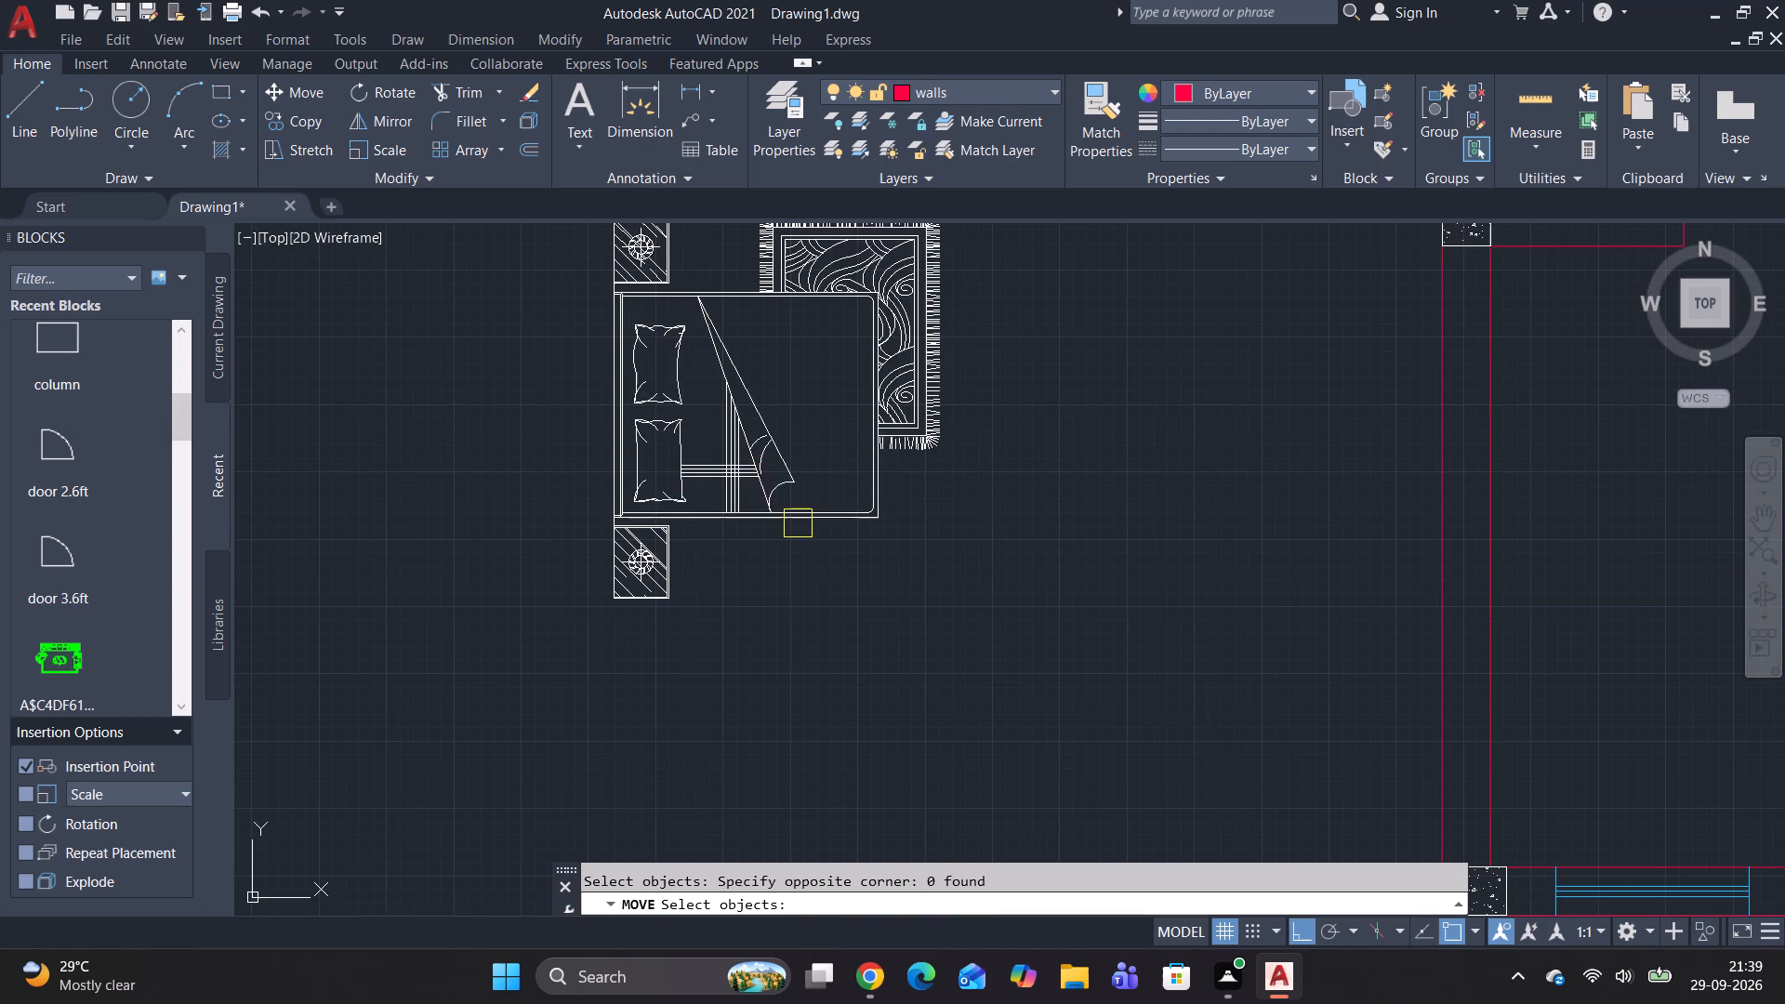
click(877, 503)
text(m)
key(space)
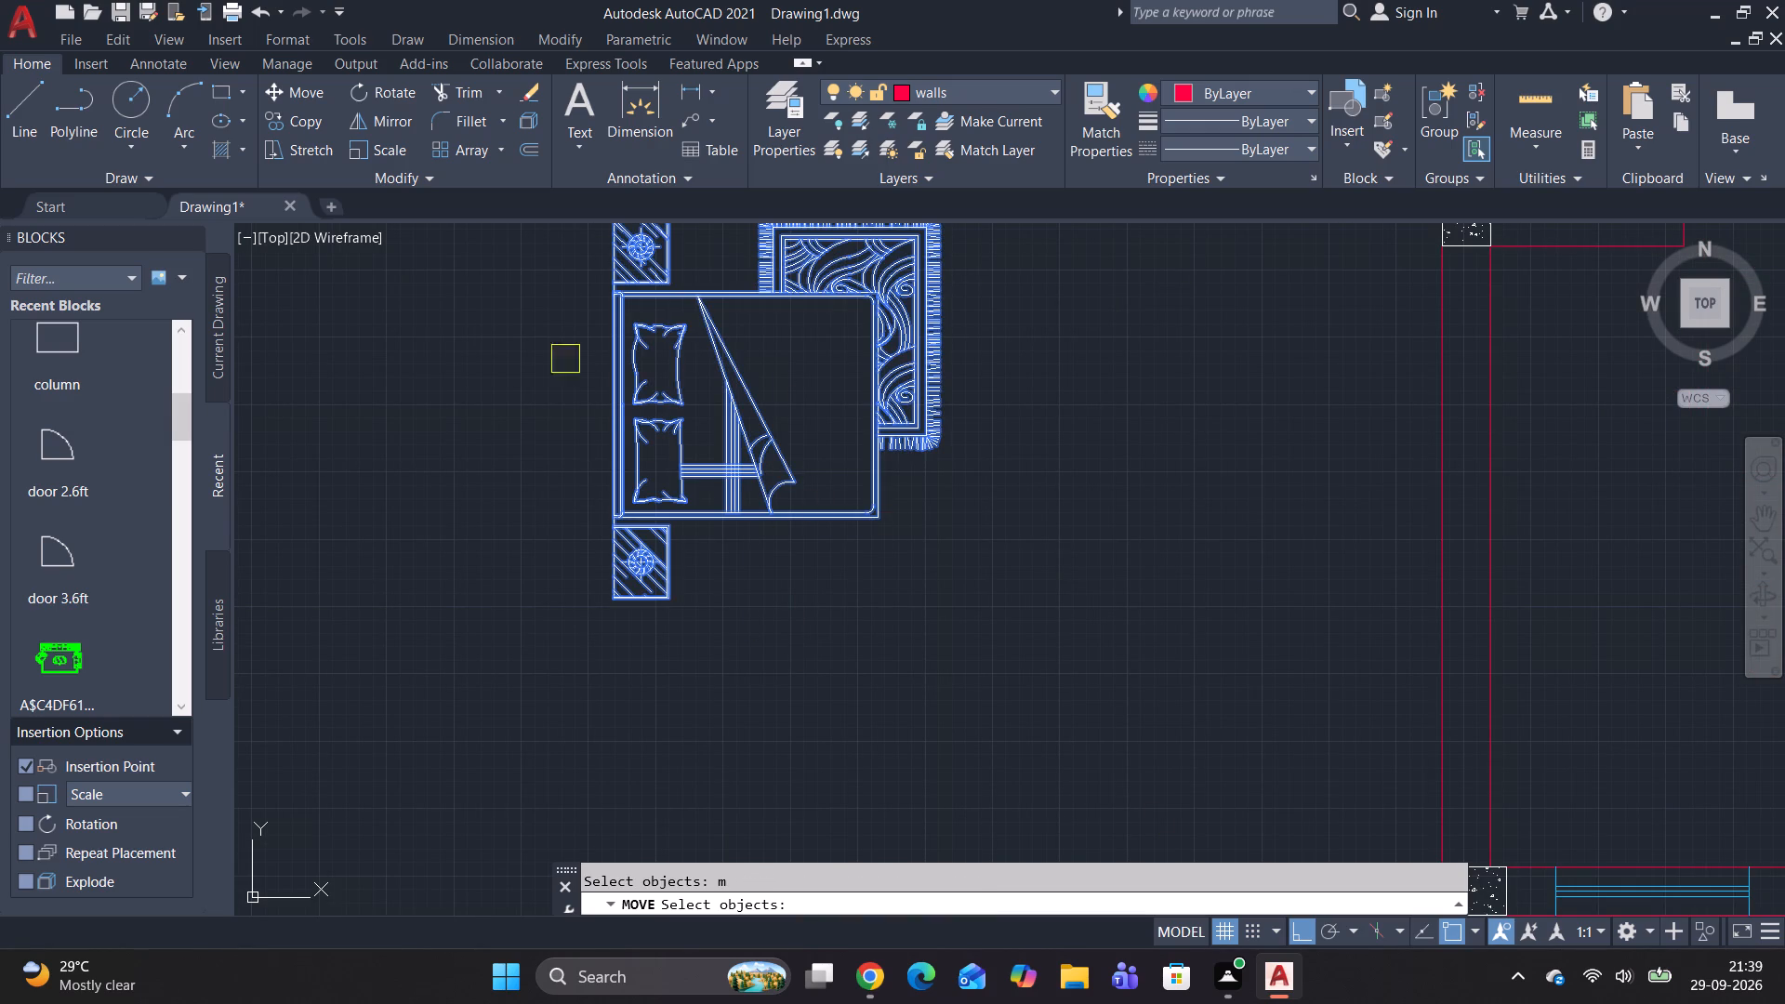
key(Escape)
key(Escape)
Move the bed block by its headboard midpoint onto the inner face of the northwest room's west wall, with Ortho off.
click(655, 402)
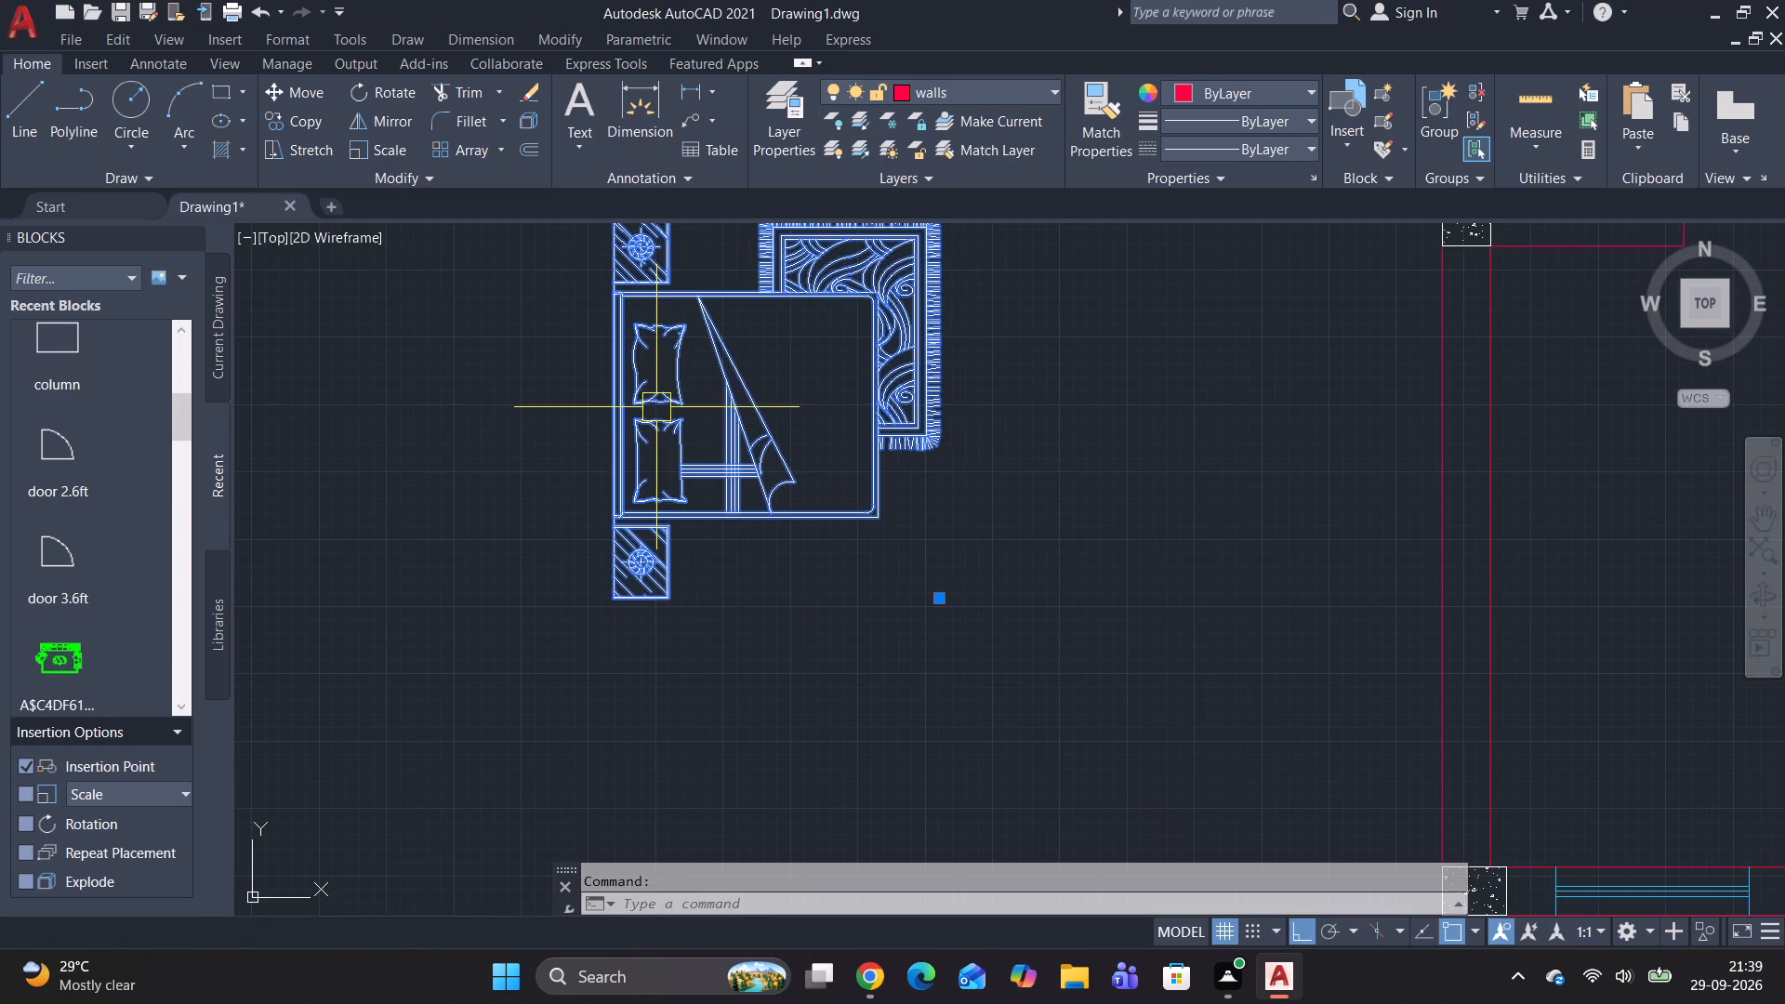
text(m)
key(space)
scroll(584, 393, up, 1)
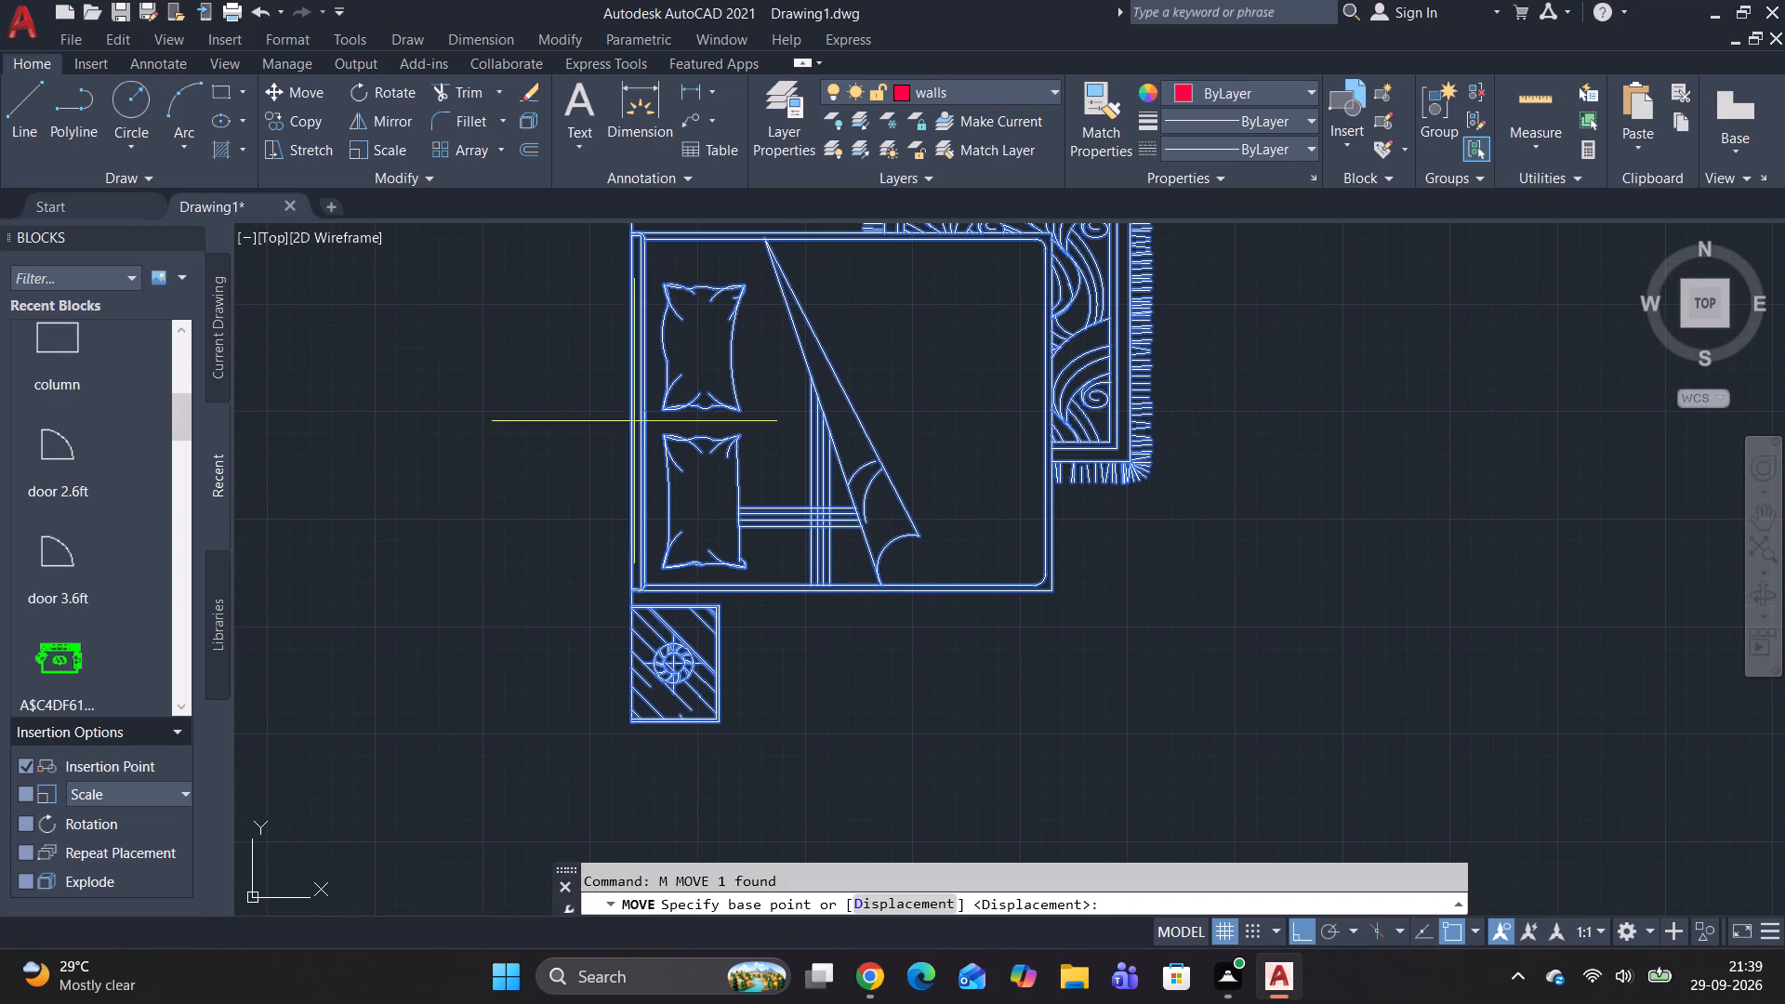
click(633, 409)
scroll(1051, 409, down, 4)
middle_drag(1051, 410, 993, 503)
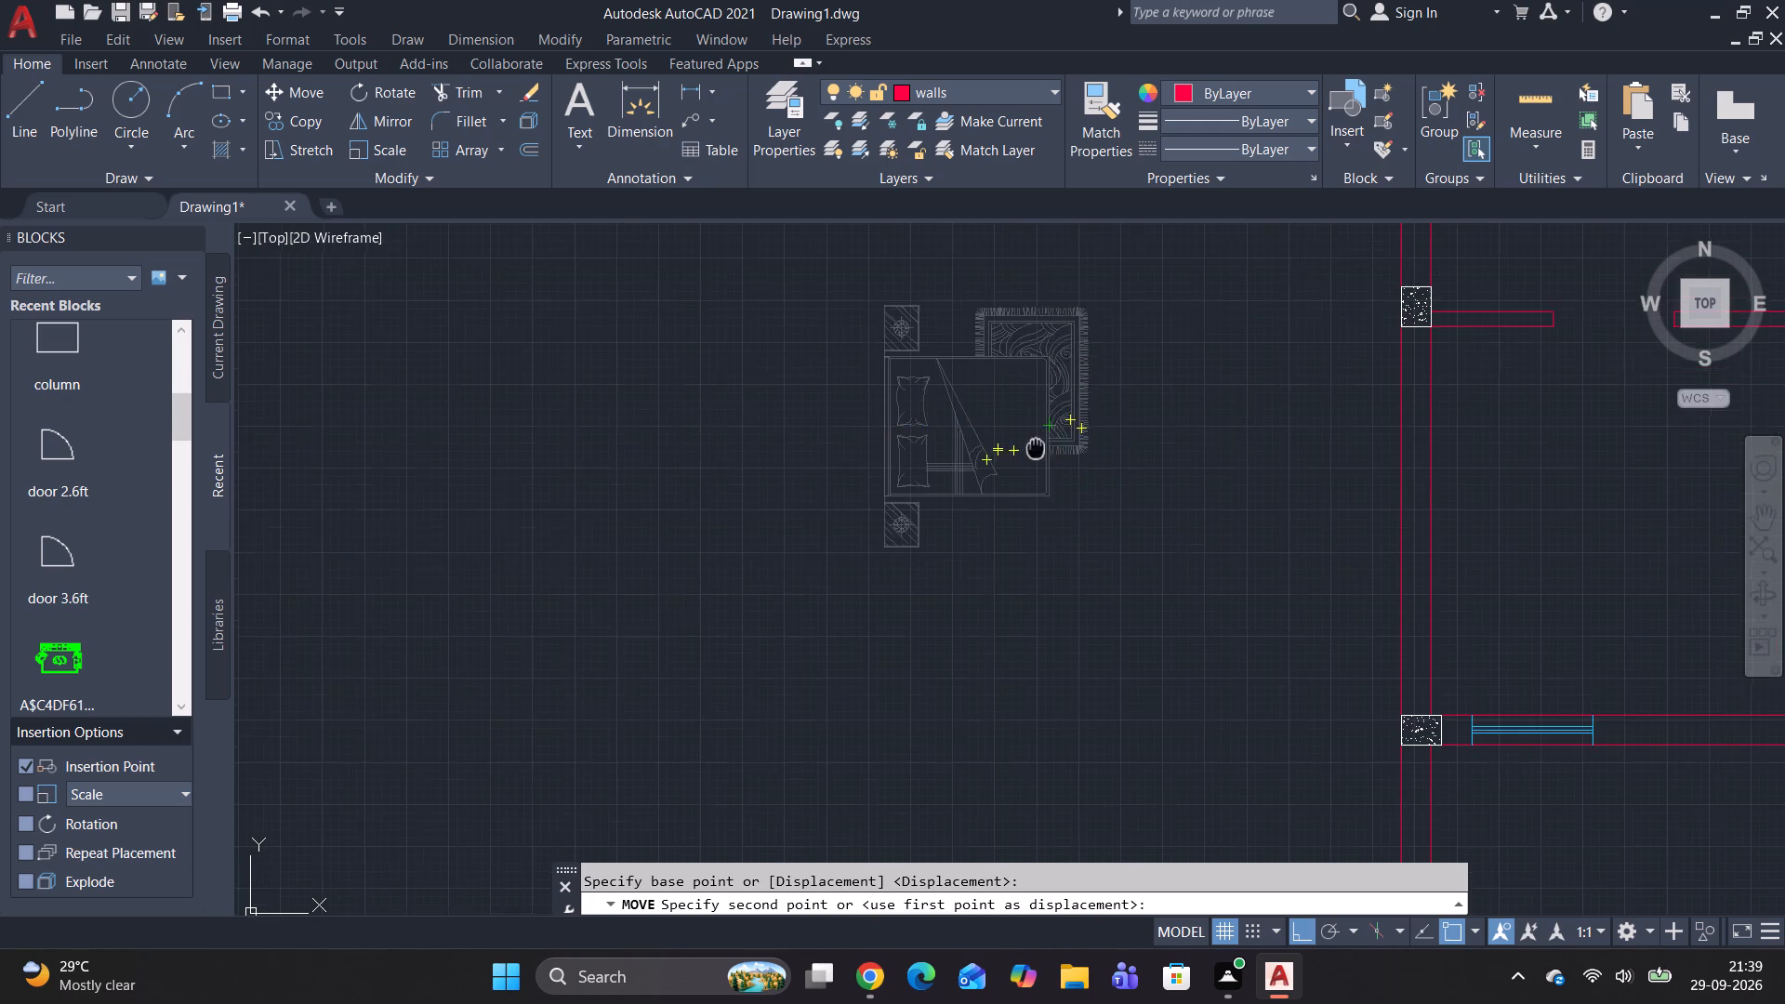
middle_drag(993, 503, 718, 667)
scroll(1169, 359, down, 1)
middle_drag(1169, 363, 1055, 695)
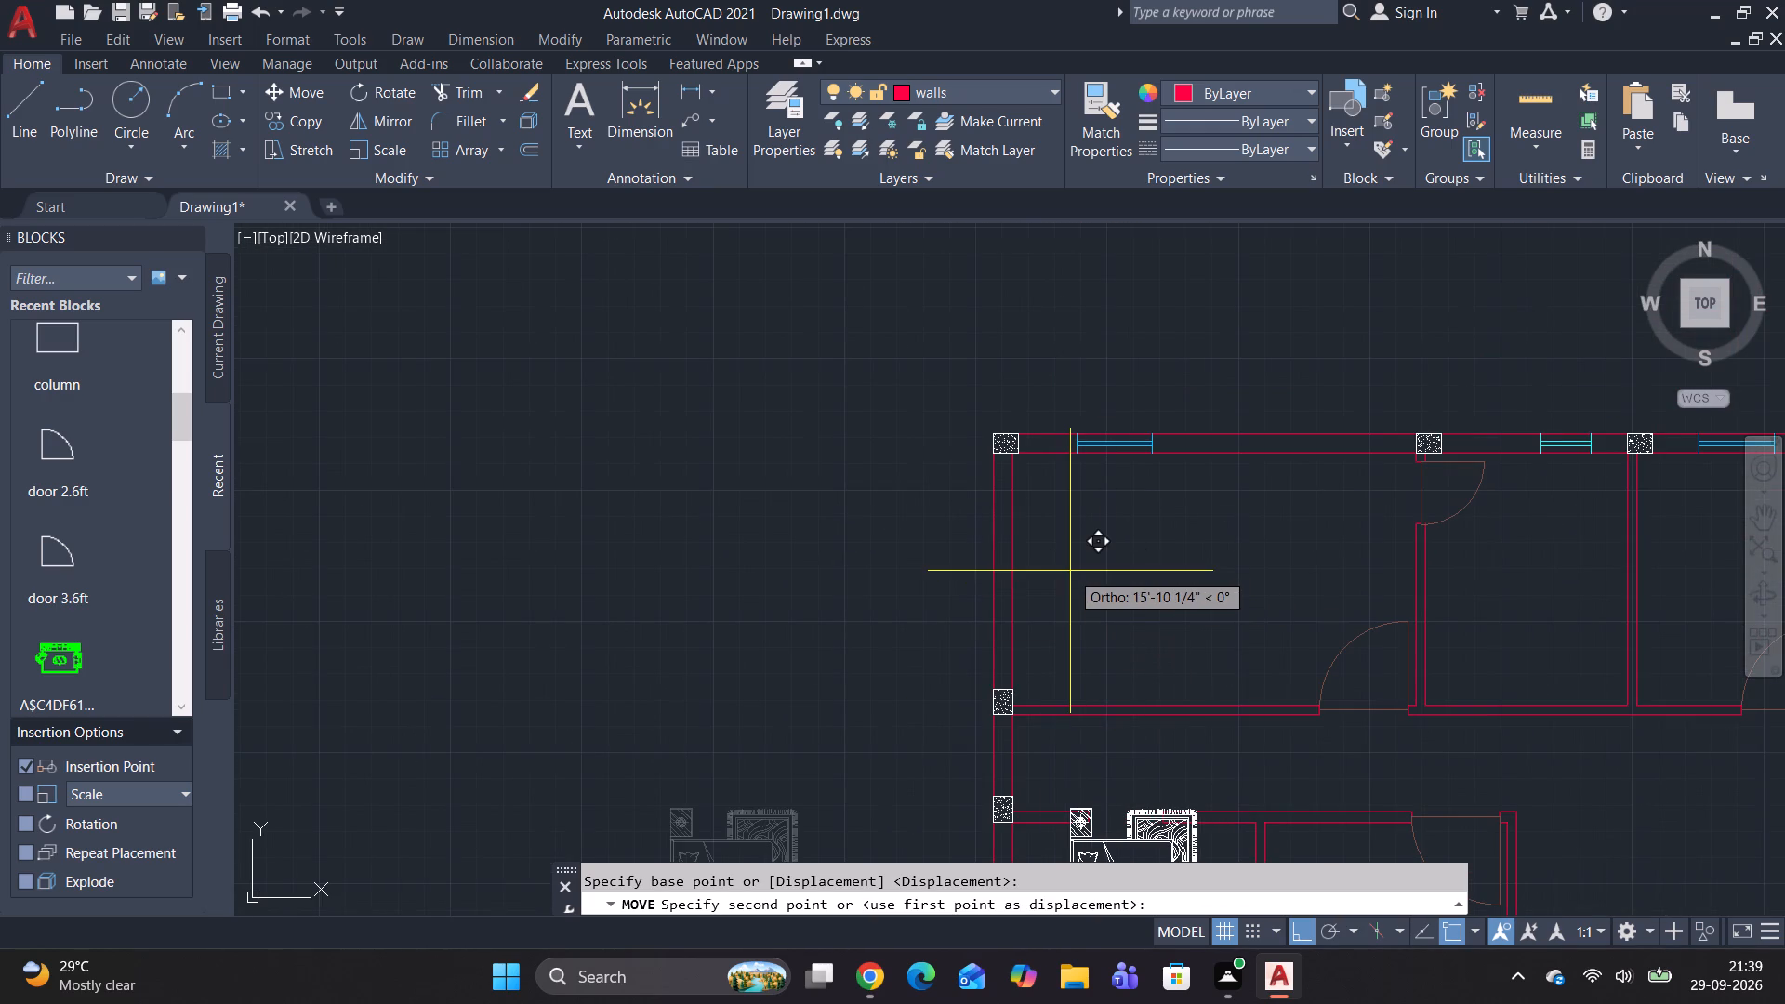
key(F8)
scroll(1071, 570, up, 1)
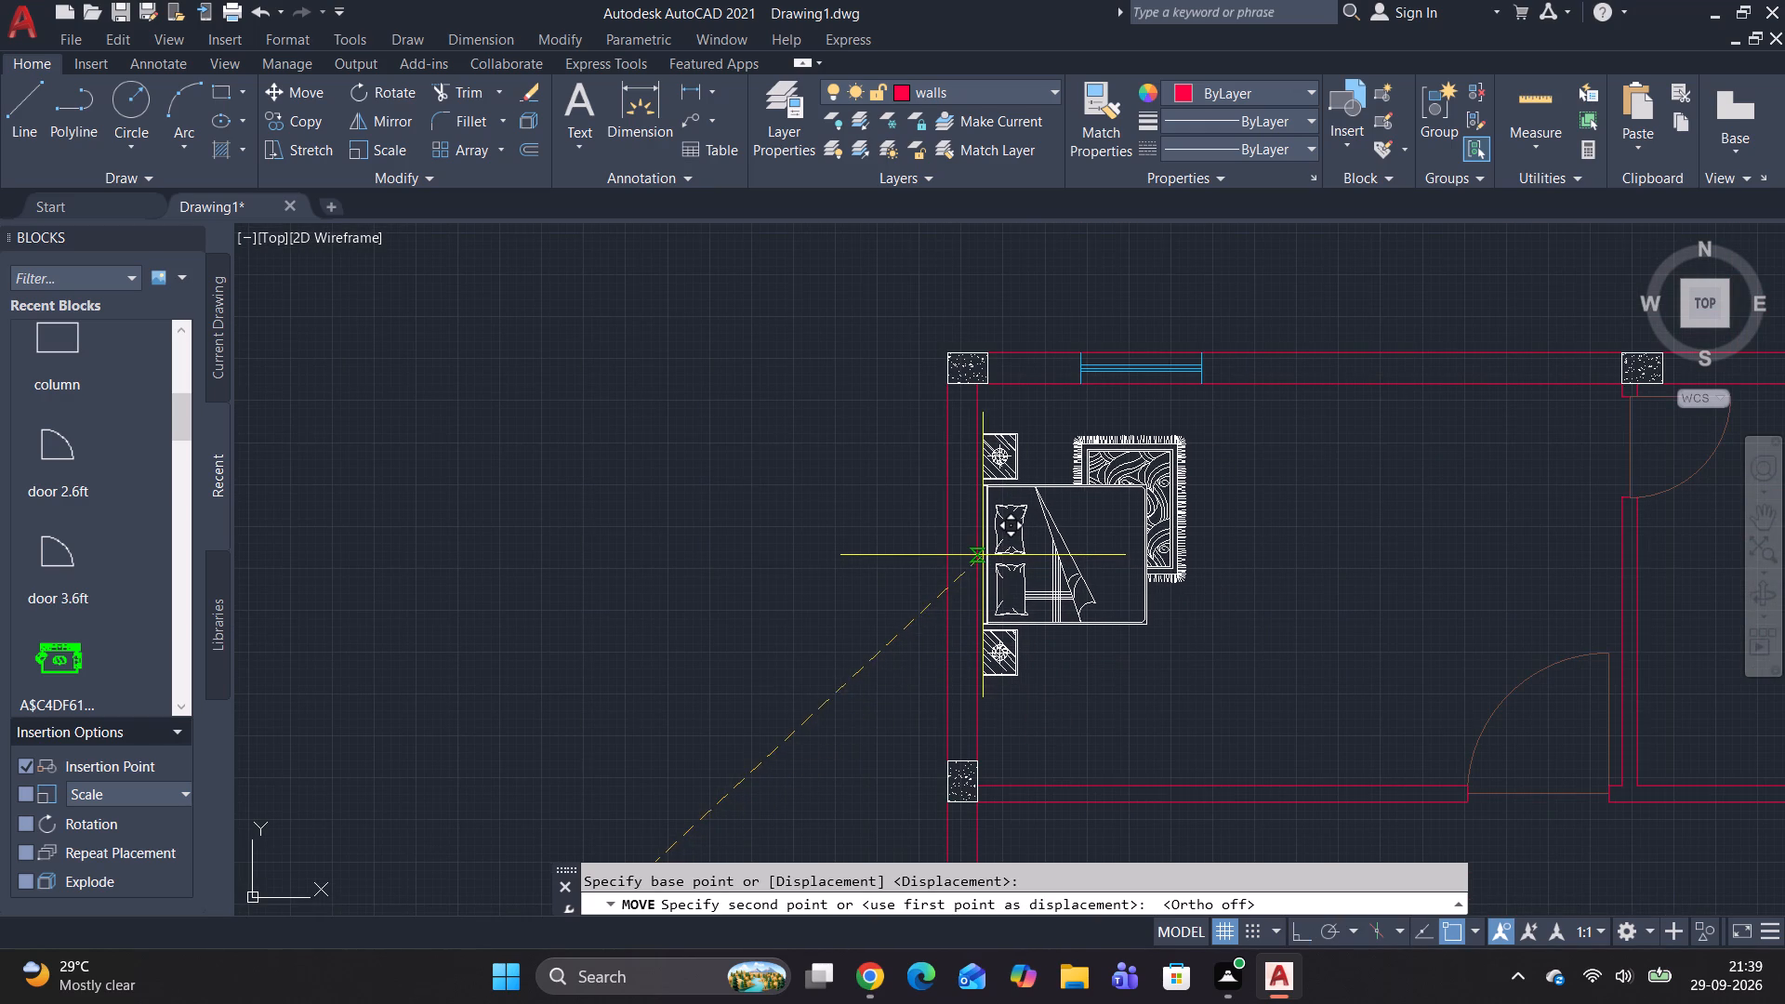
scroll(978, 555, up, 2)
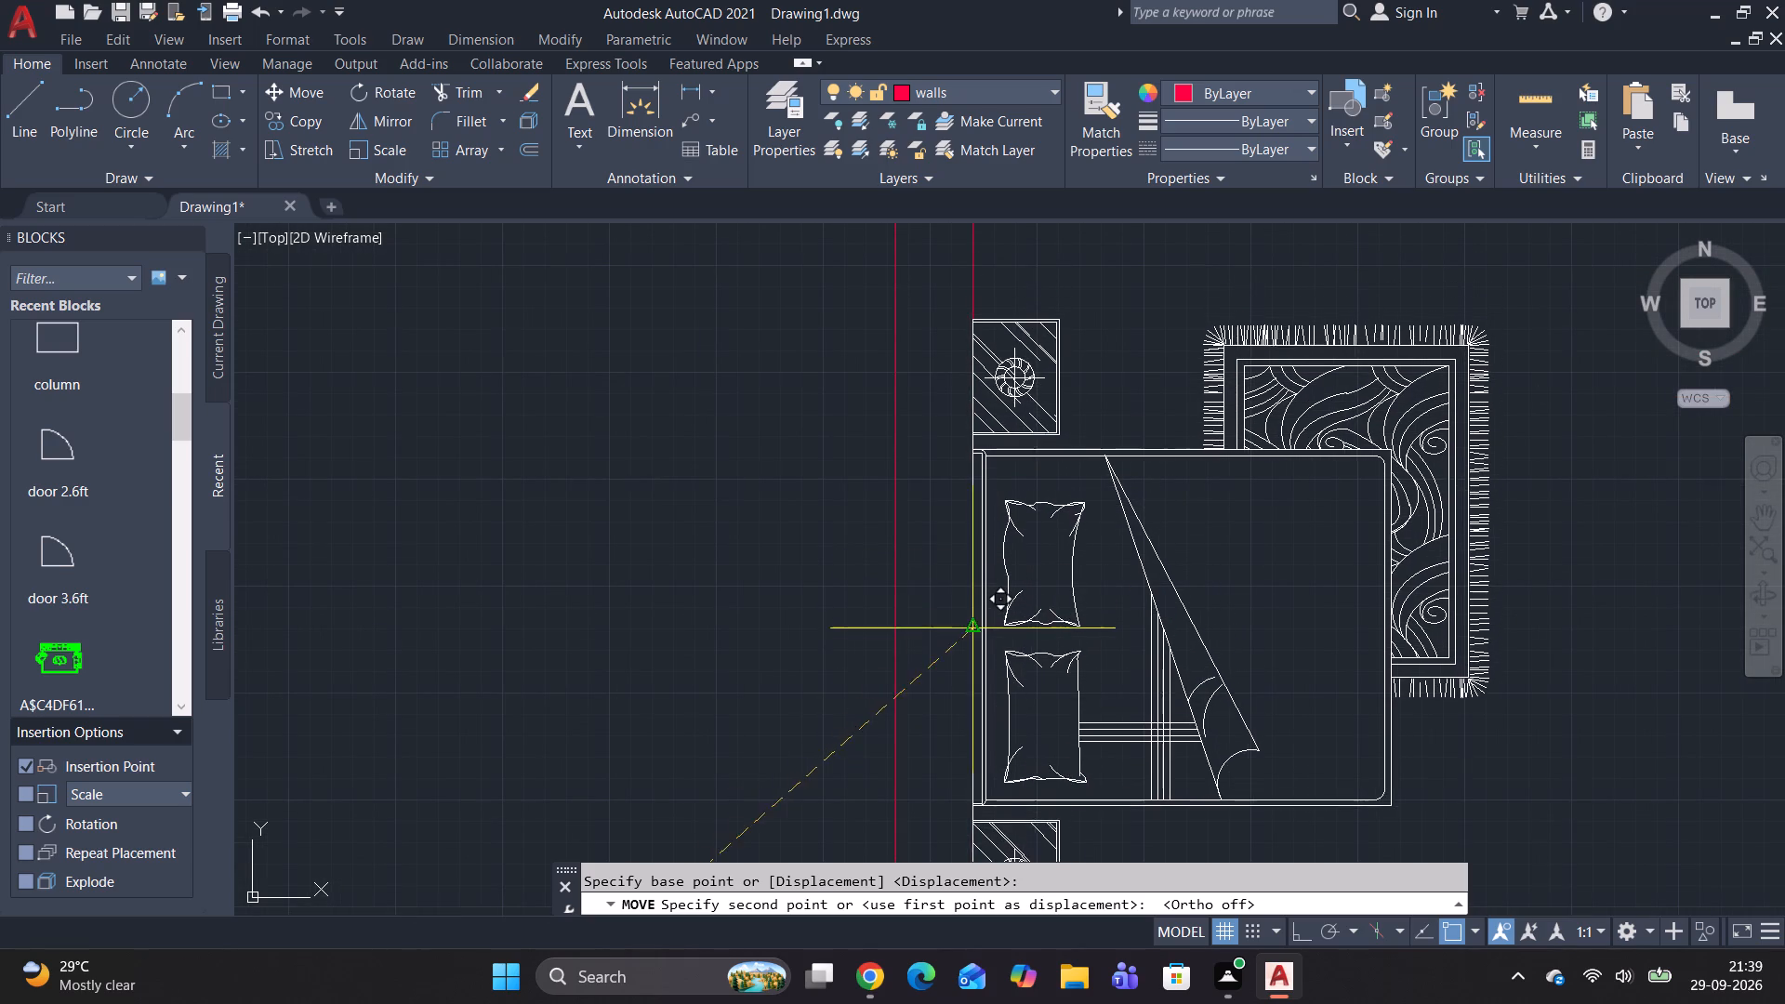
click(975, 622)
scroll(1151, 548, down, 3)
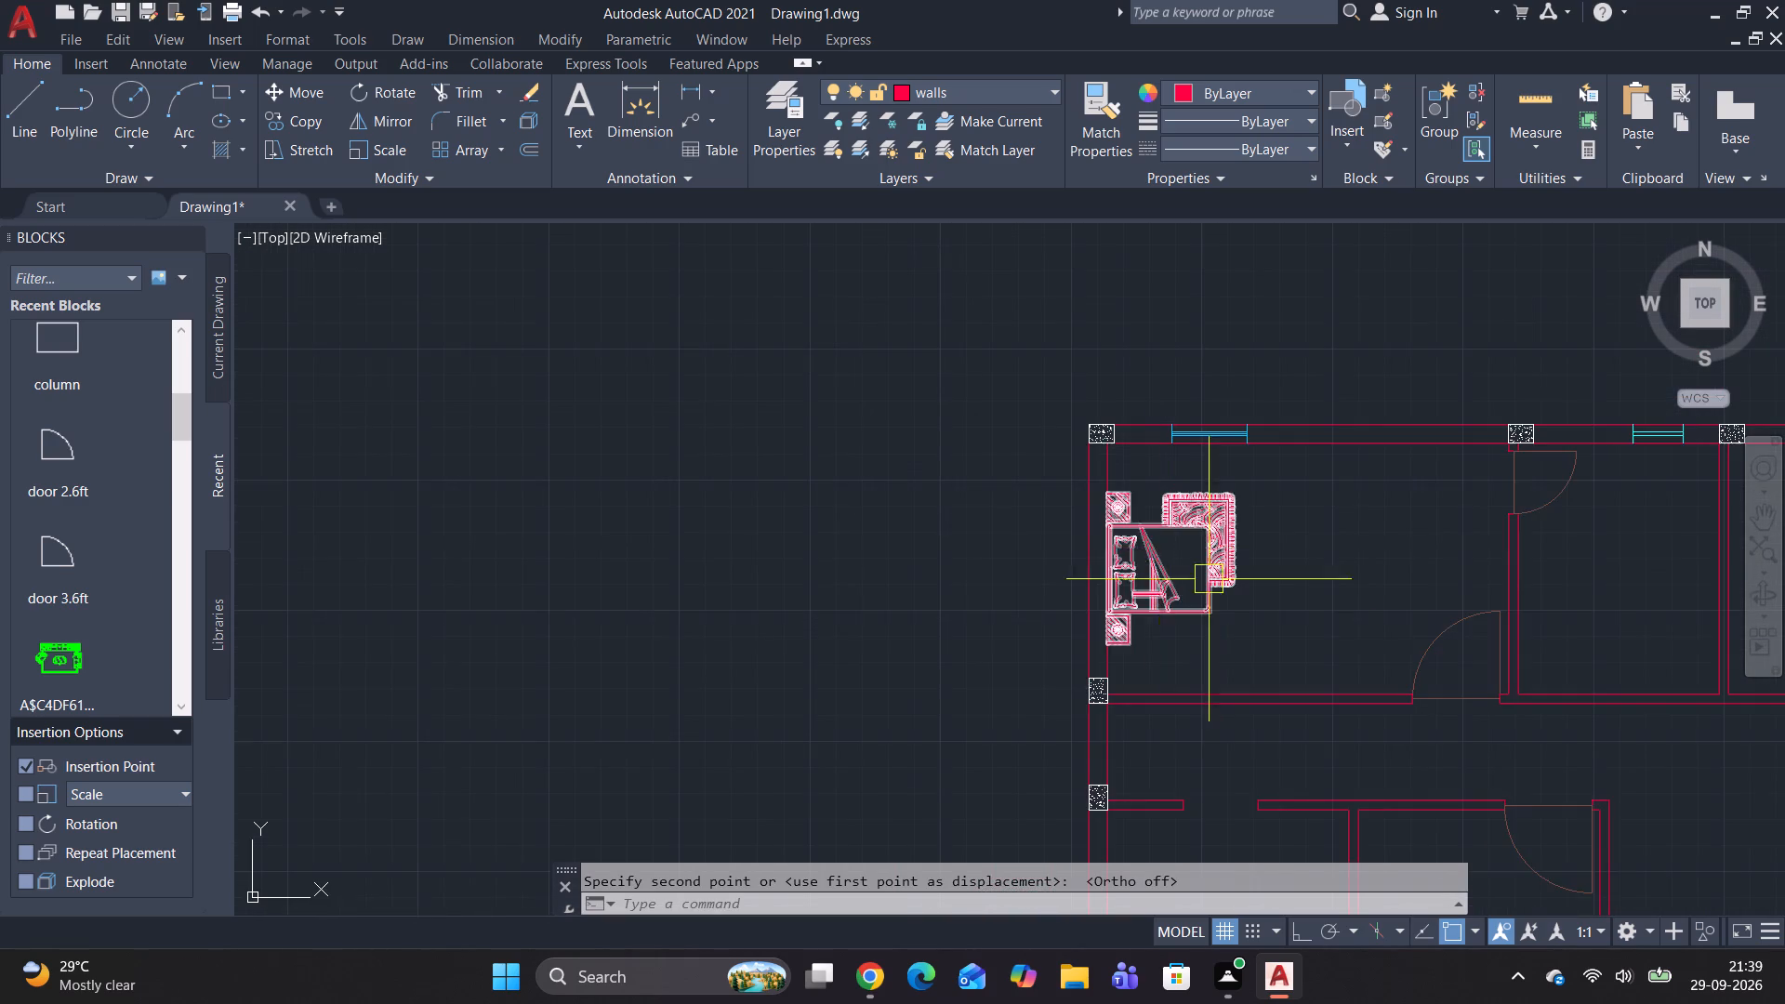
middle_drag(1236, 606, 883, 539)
Move the bed block out of the northwest room to the empty area west of the plan.
click(869, 505)
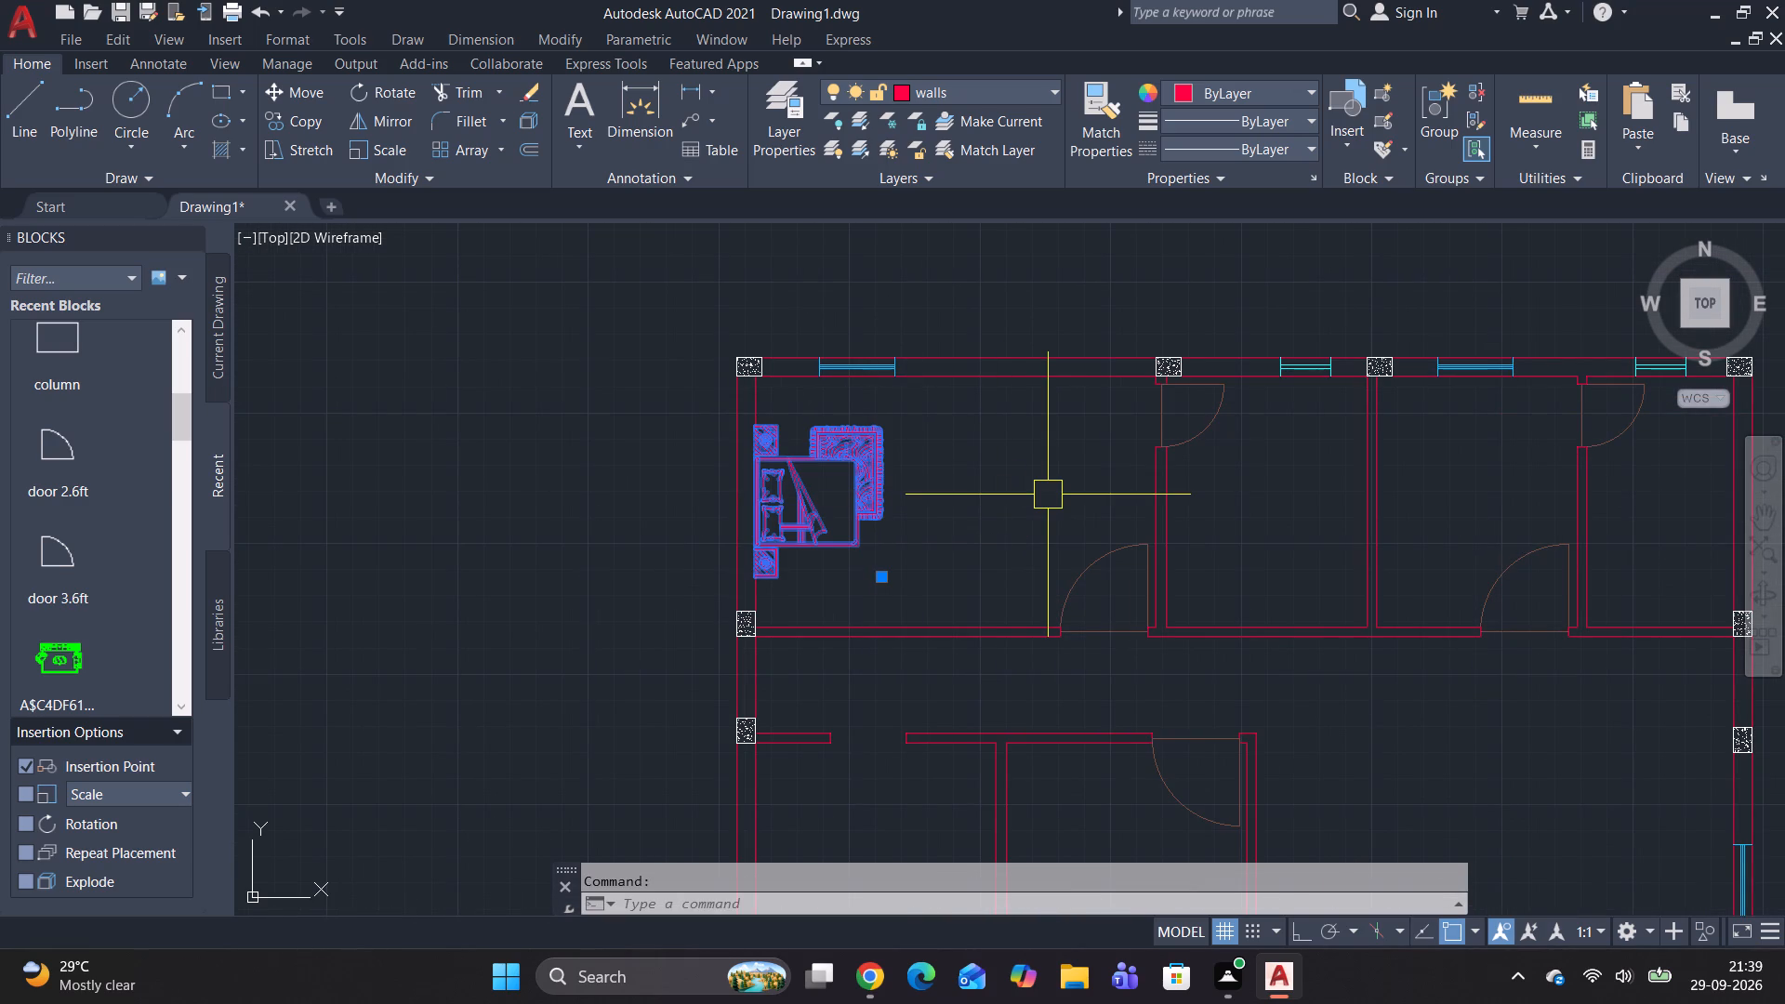
text(m)
key(space)
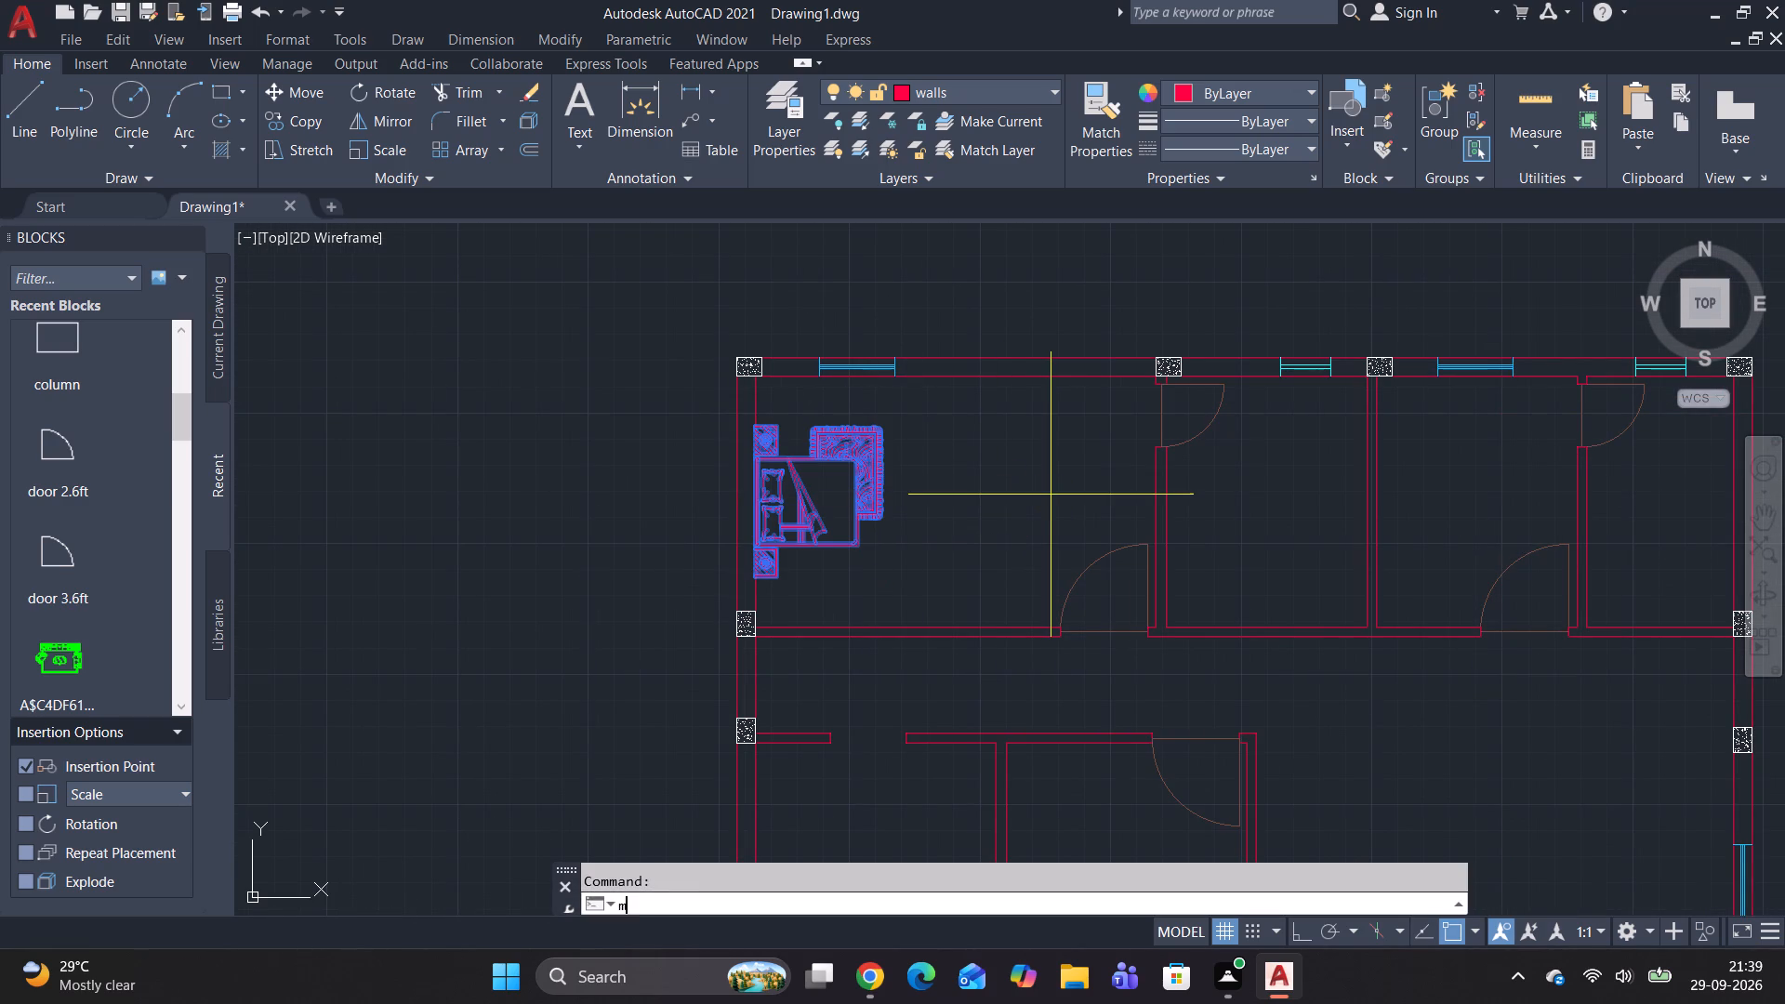
click(909, 469)
click(563, 424)
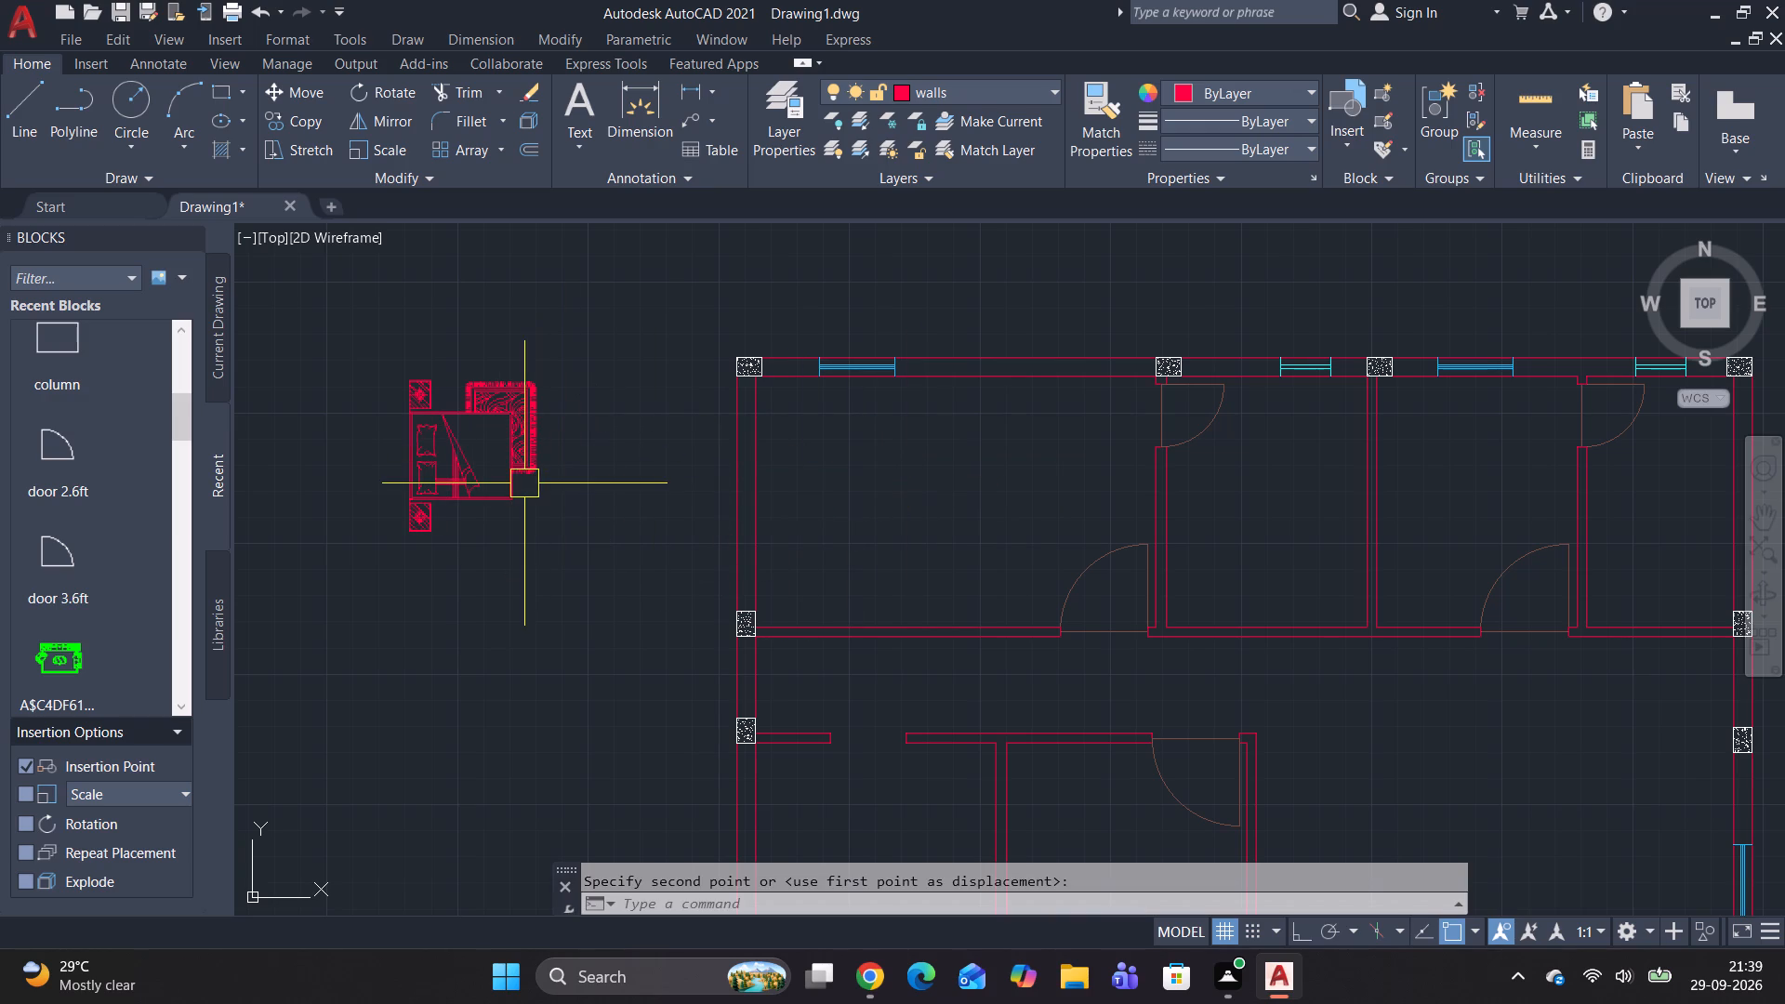
key(Escape)
key(Escape)
Scale the bed block by reference from its southwest corner, making the overall width across both side tables 7'.
drag(358, 323, 386, 355)
click(584, 620)
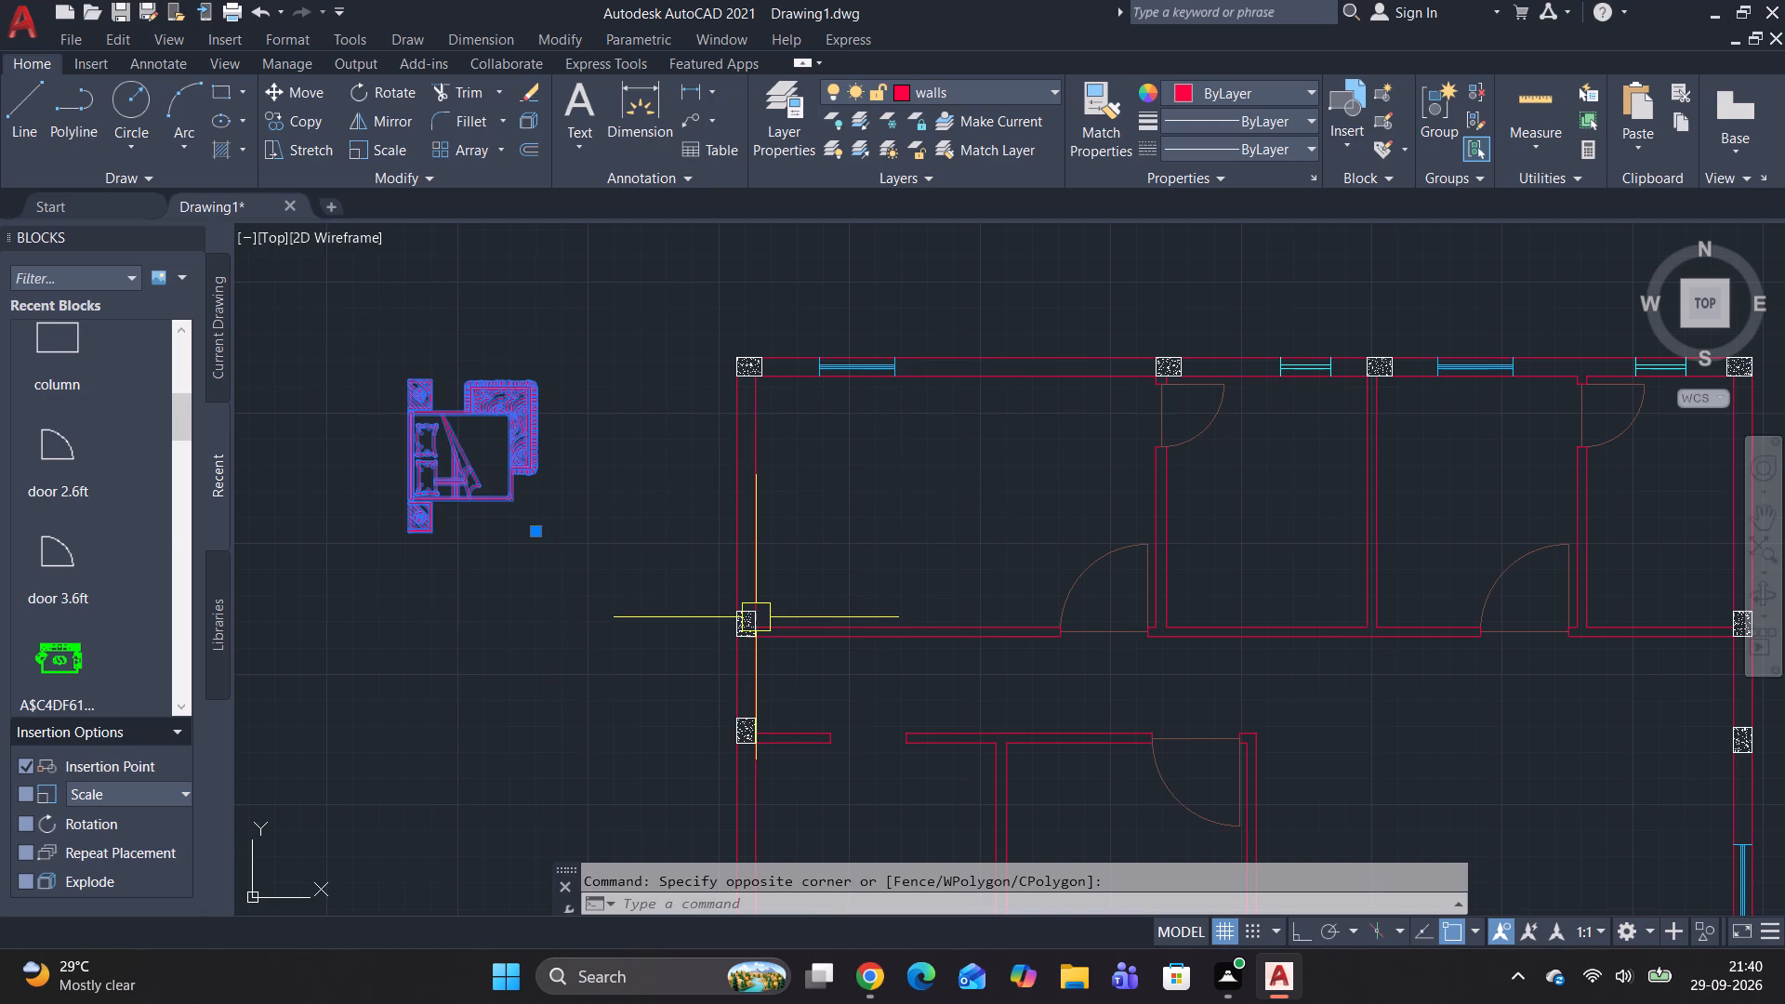
text(sc)
key(space)
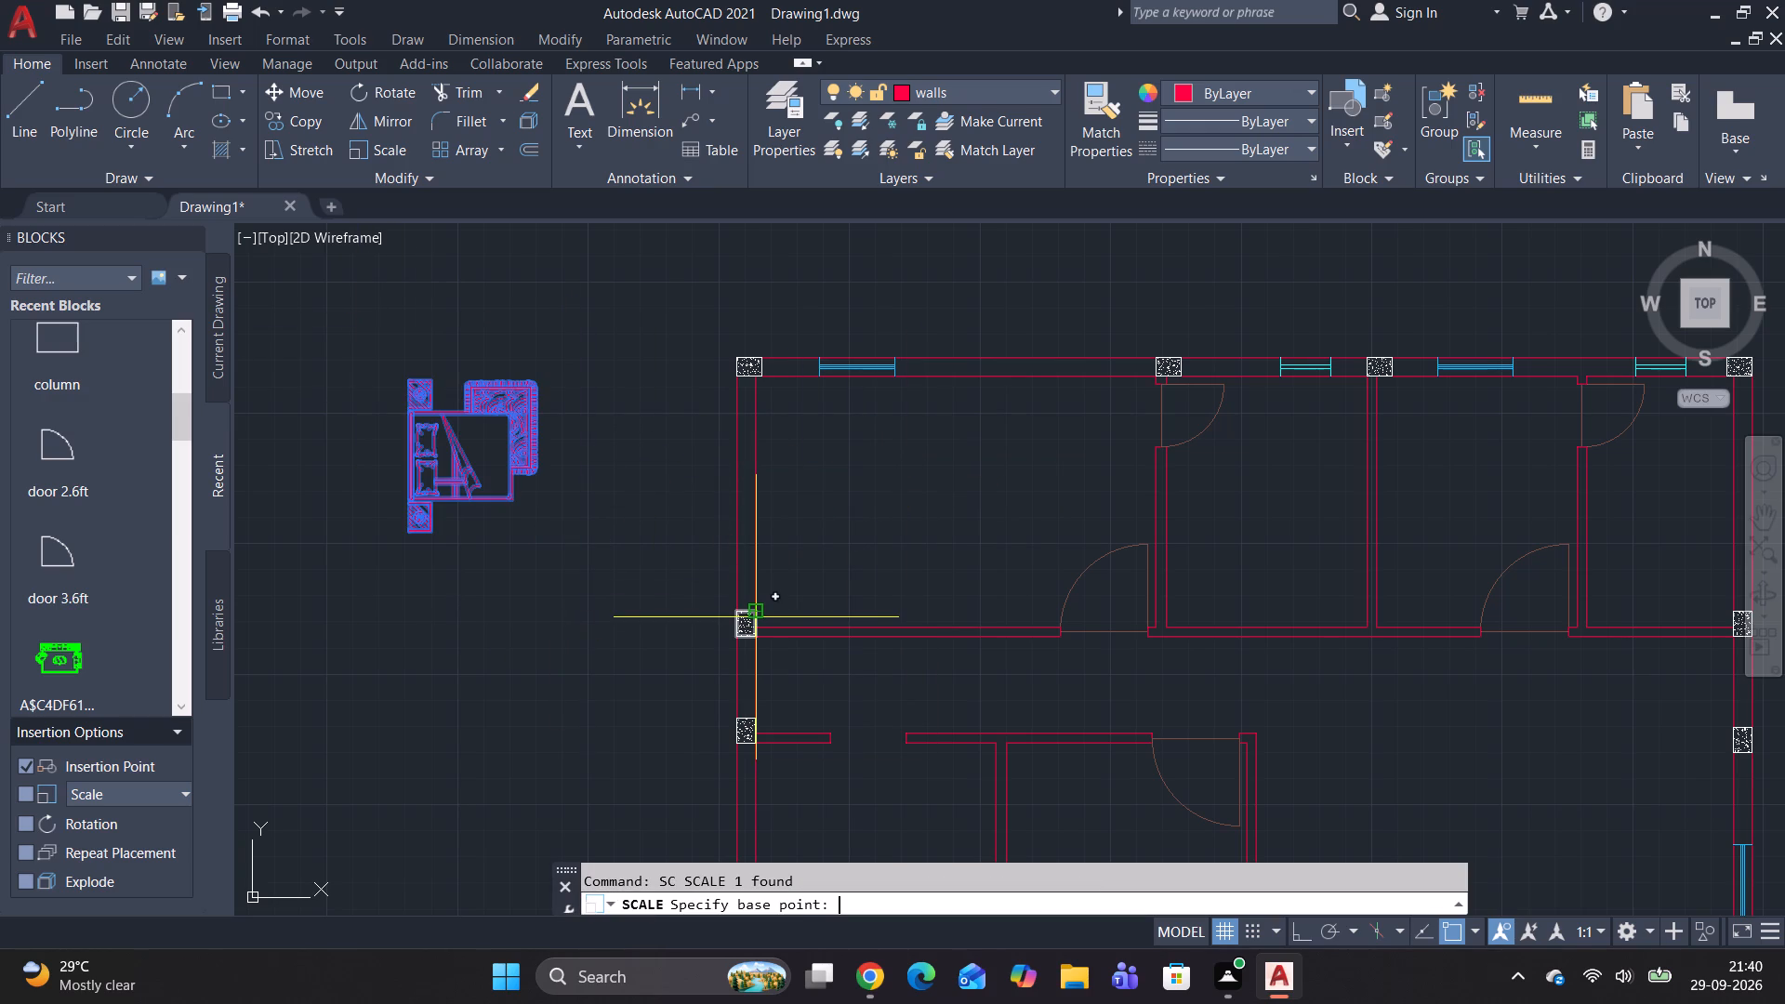
scroll(756, 617, up, 1)
middle_drag(554, 575, 1035, 729)
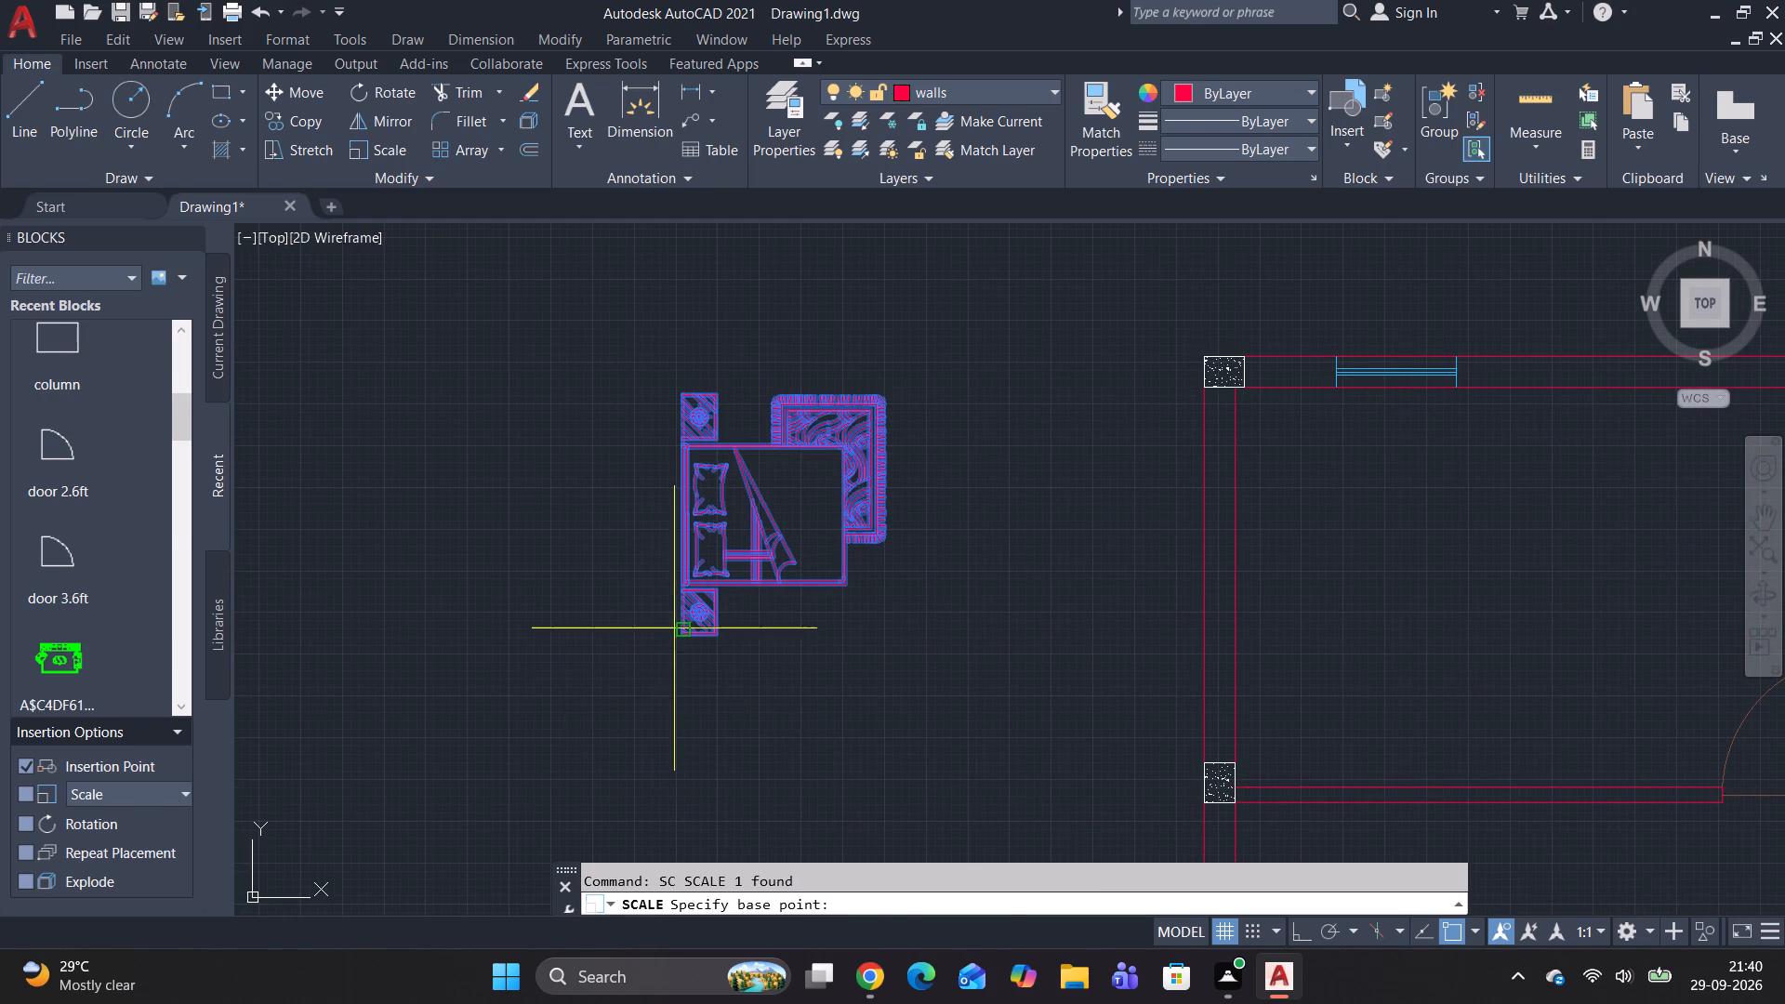
click(678, 634)
text(re)
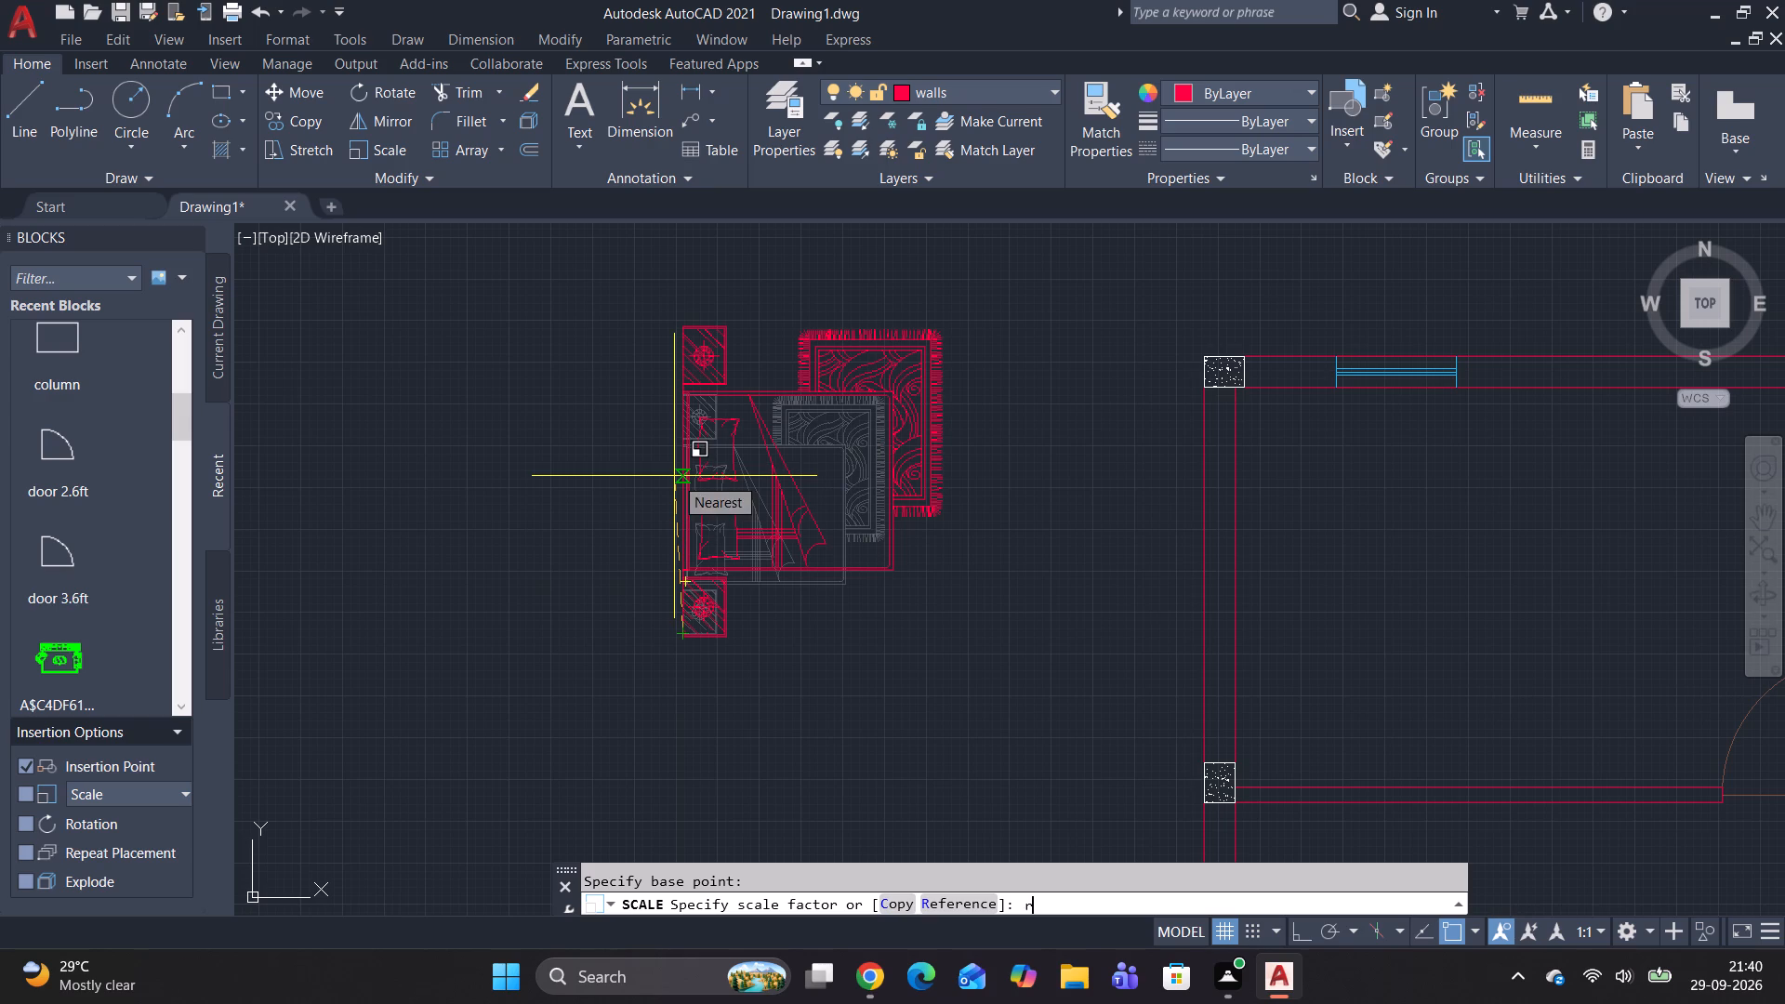
key(space)
scroll(653, 482, up, 2)
middle_drag(702, 771, 702, 566)
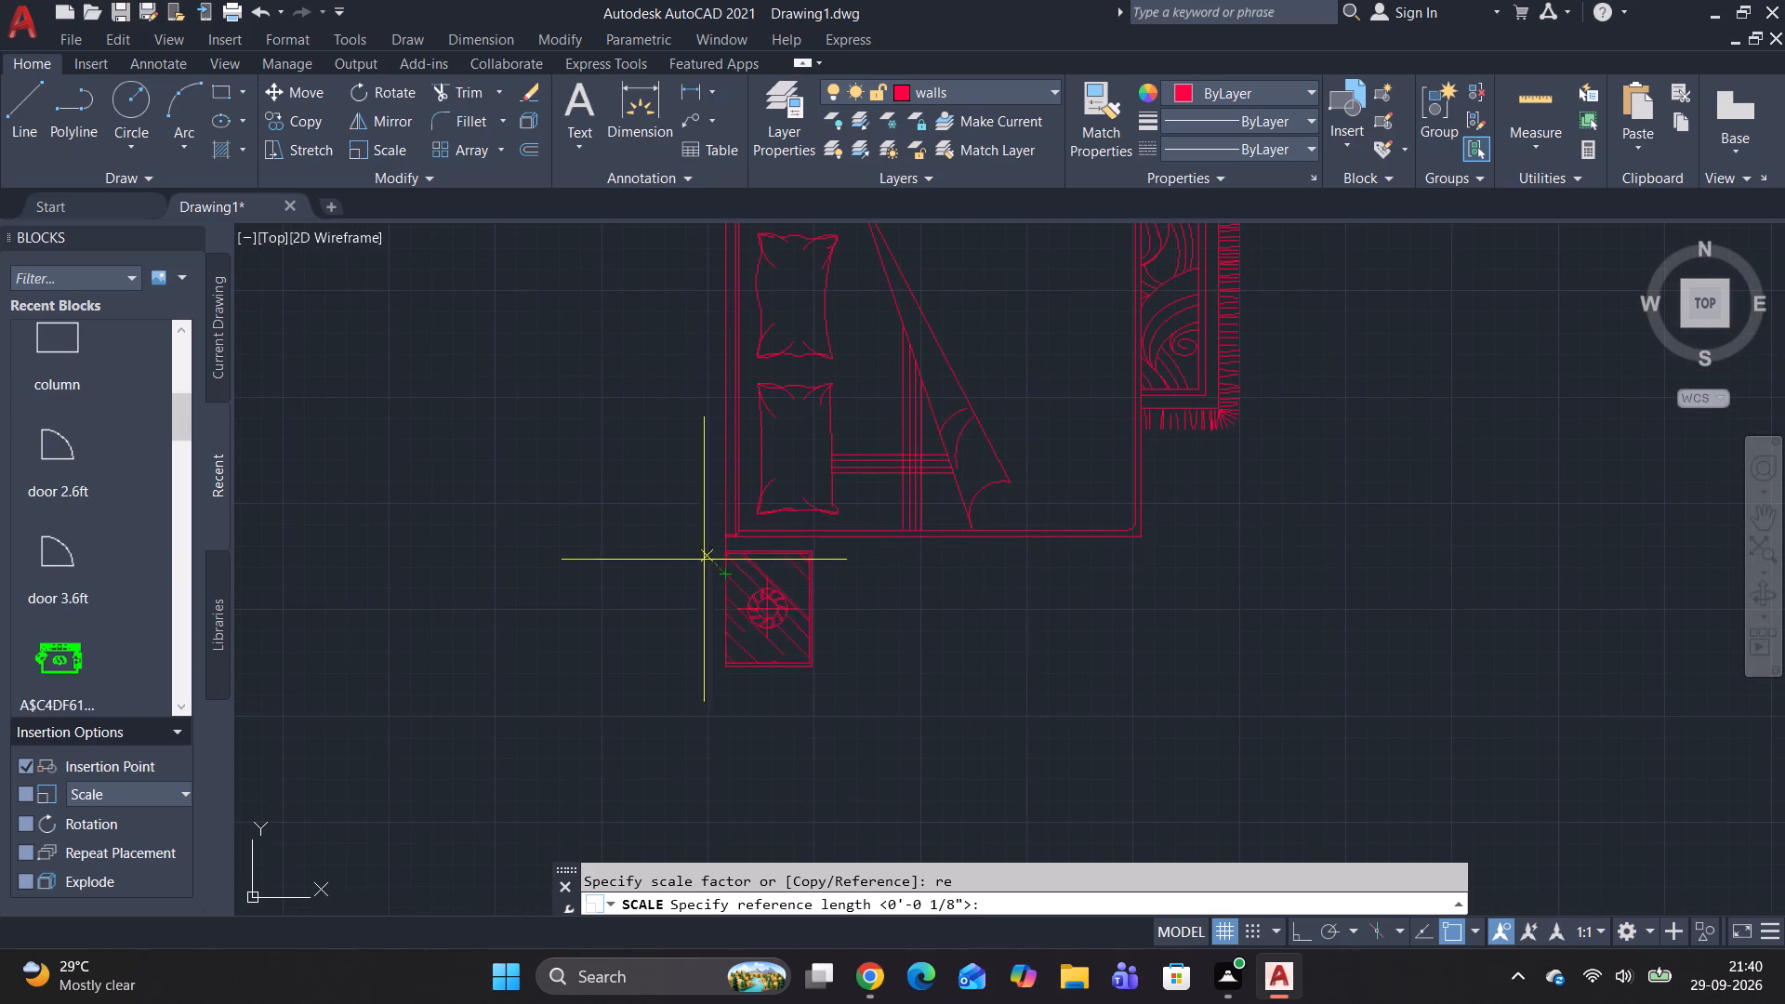
drag(722, 660, 721, 651)
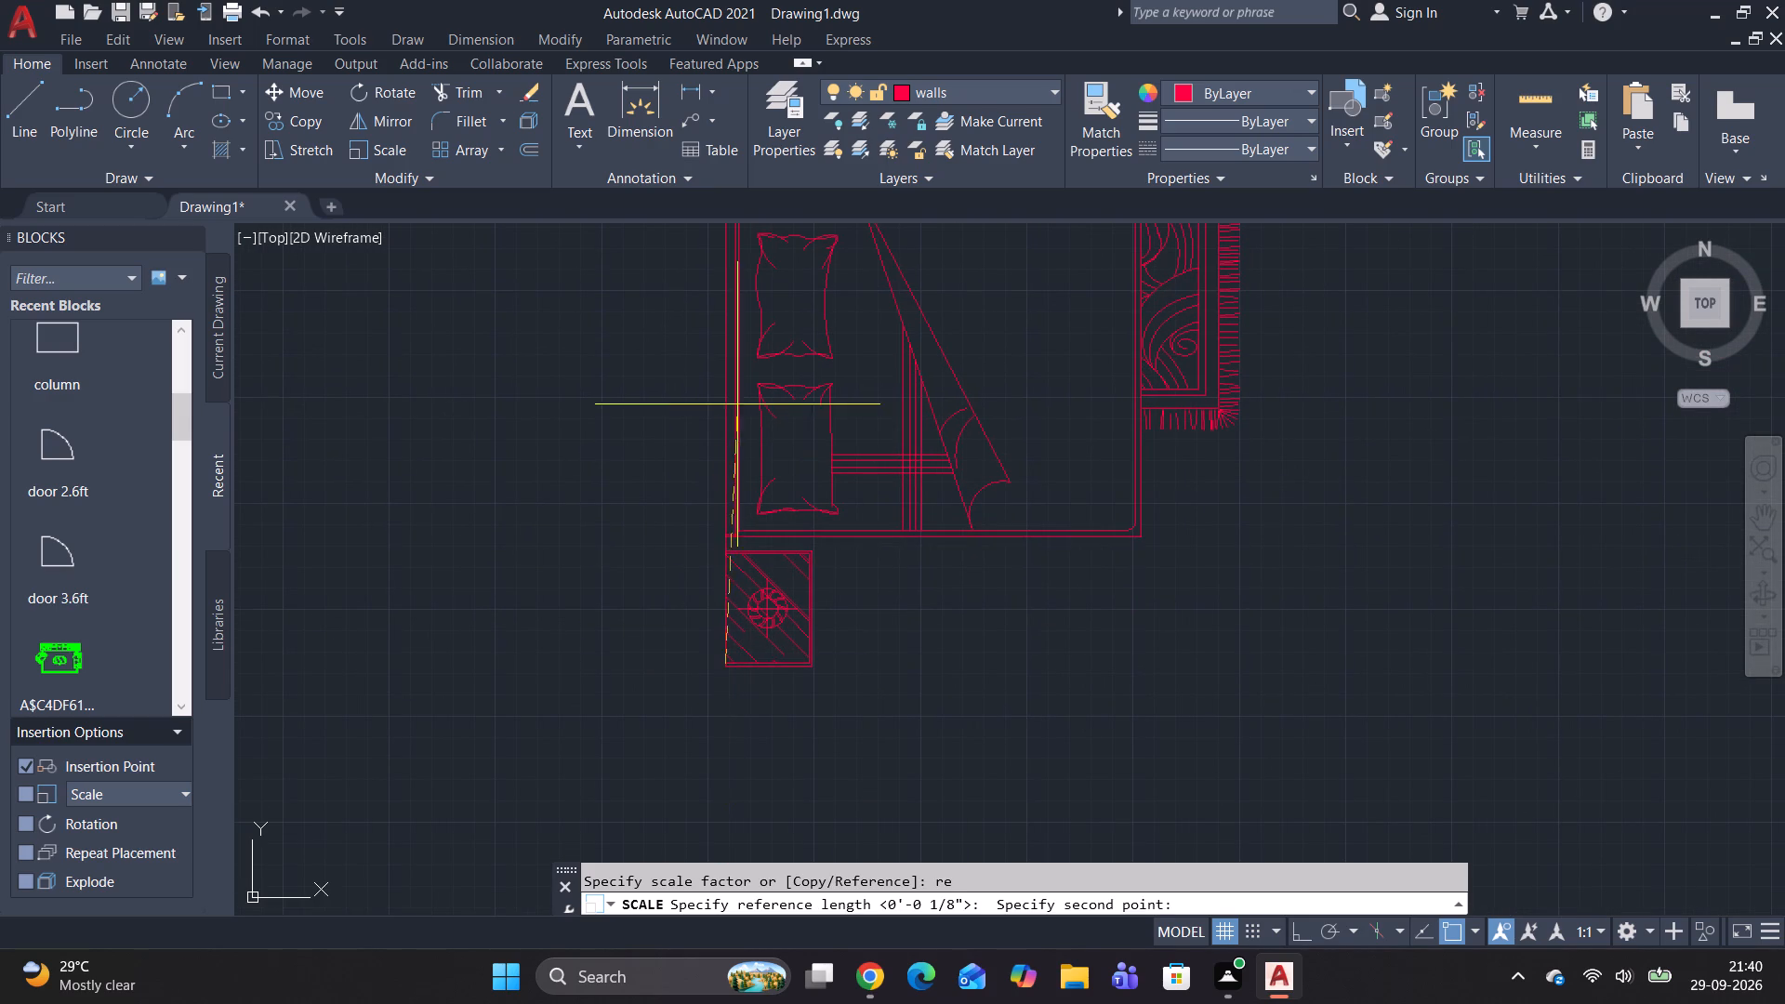
middle_drag(736, 403, 707, 997)
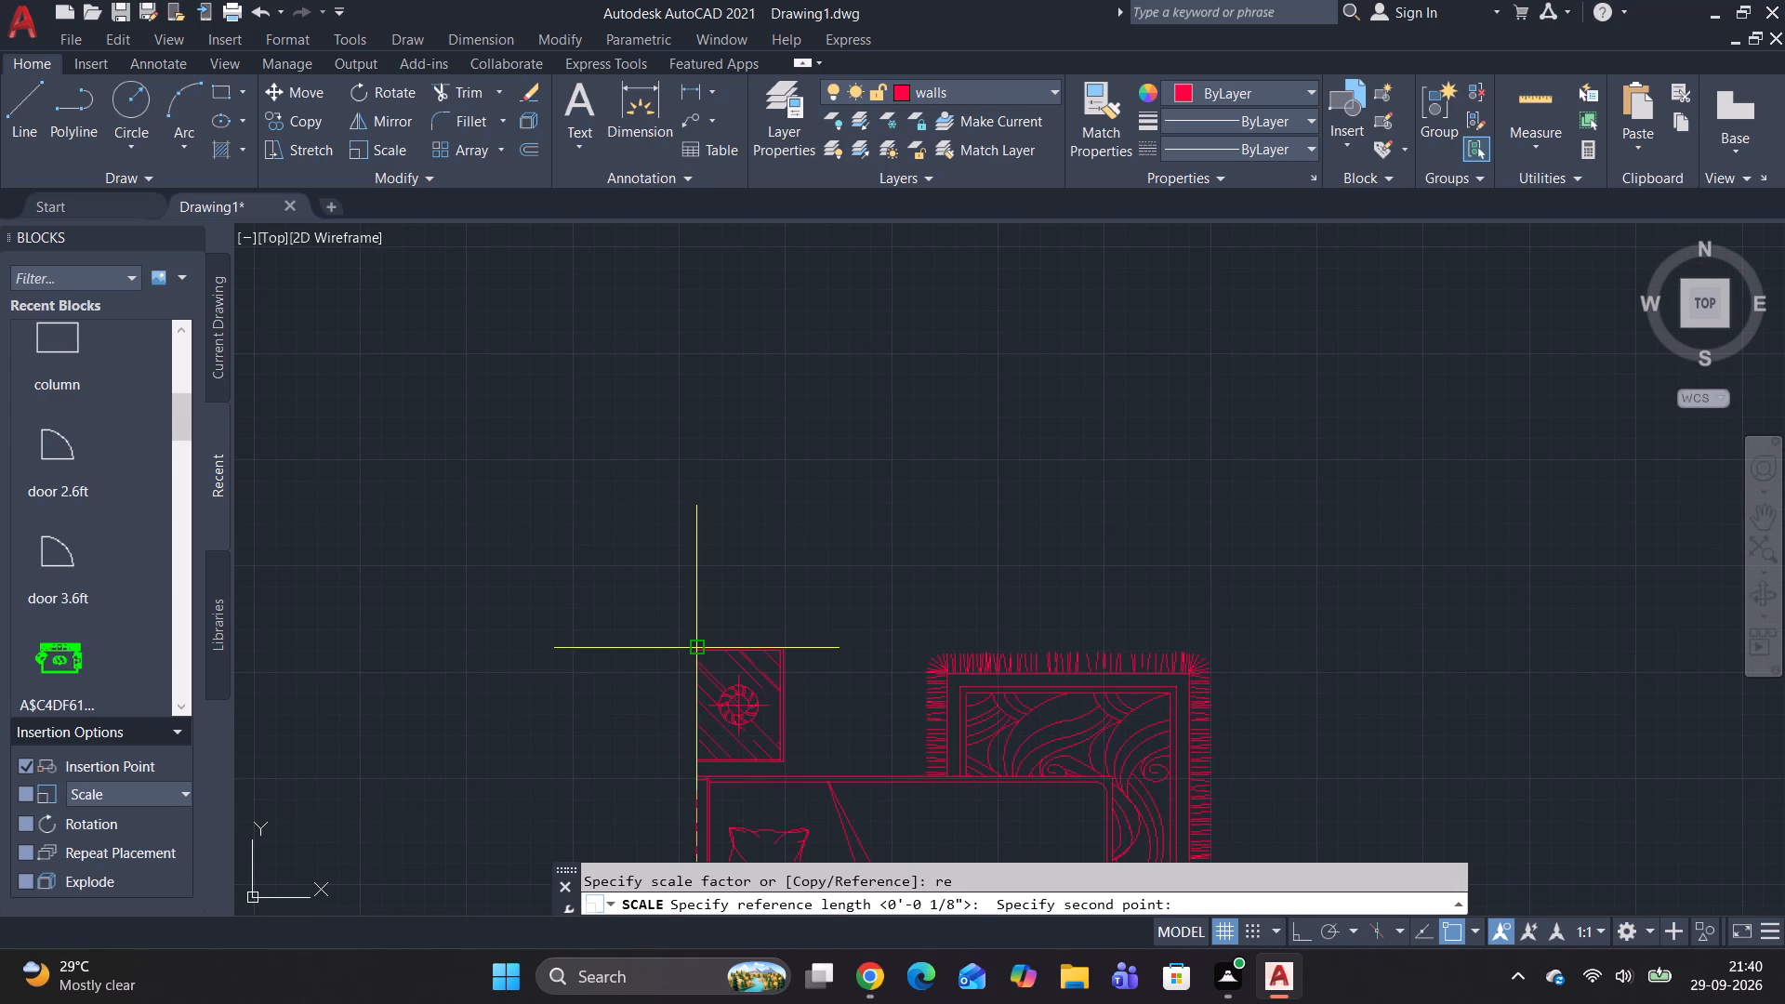
click(697, 646)
text(7')
key(Return)
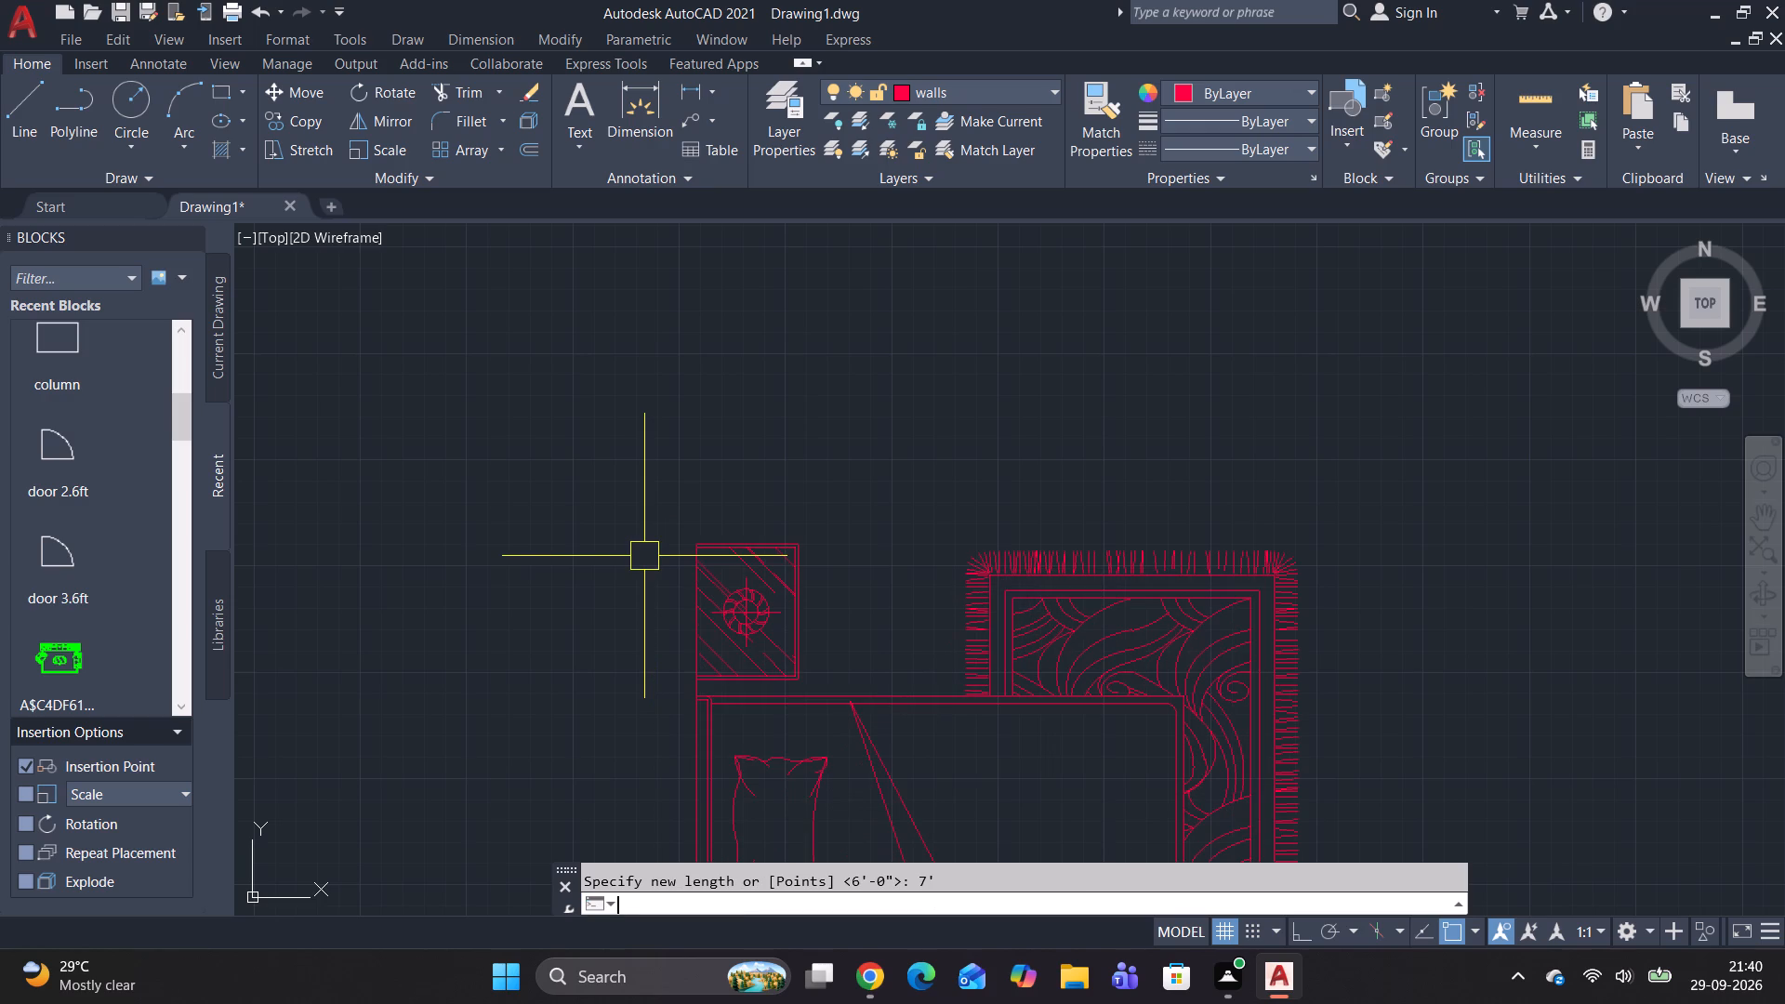
Set the bed block's object colour to white (255,255,255).
scroll(641, 553, down, 3)
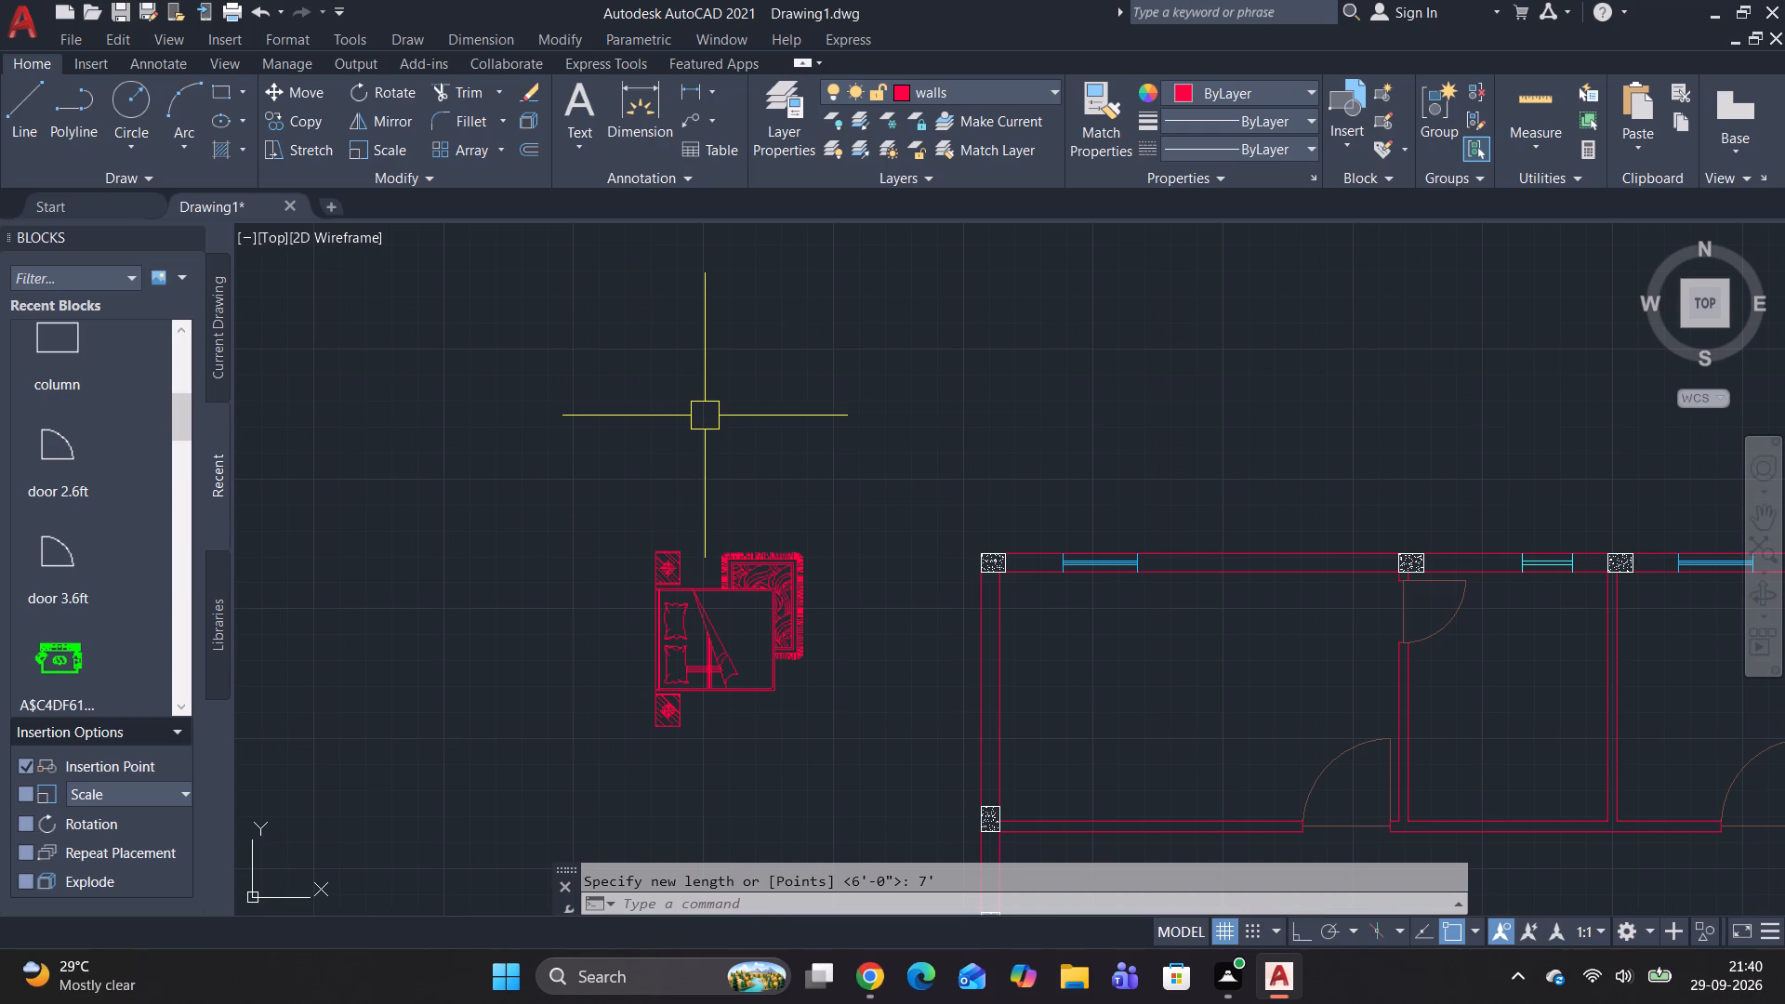
middle_drag(754, 474, 808, 347)
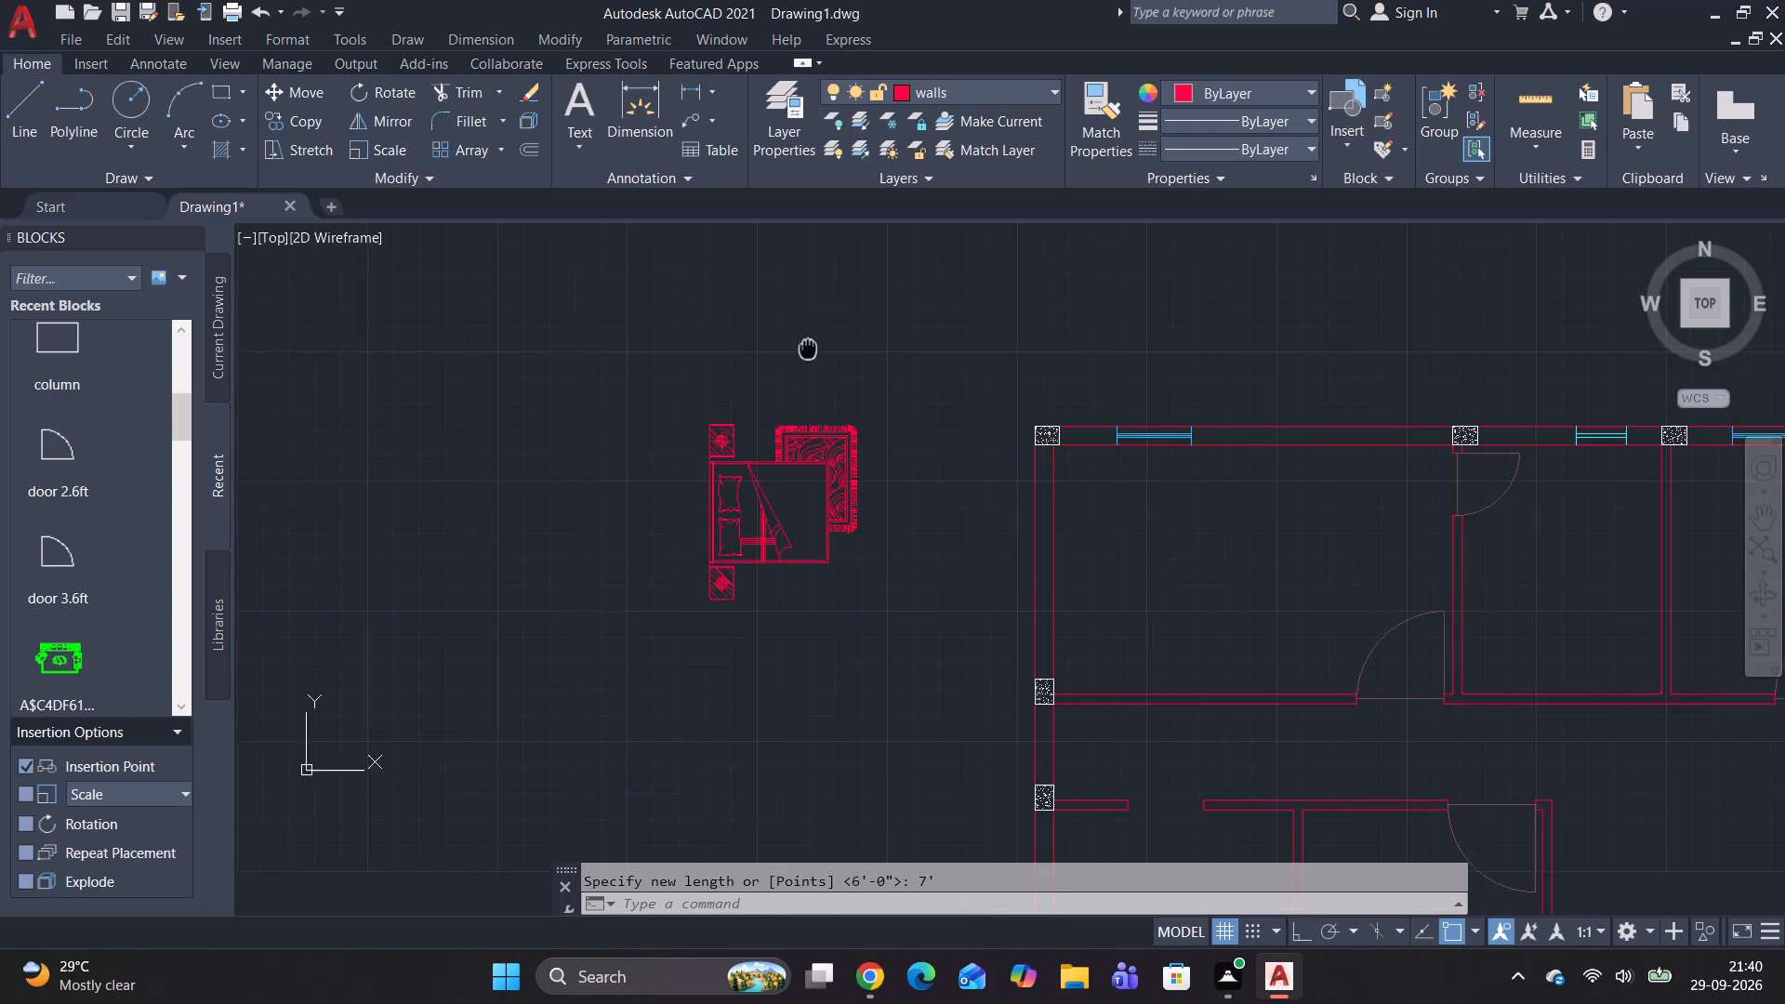
middle_drag(808, 347, 814, 325)
click(757, 456)
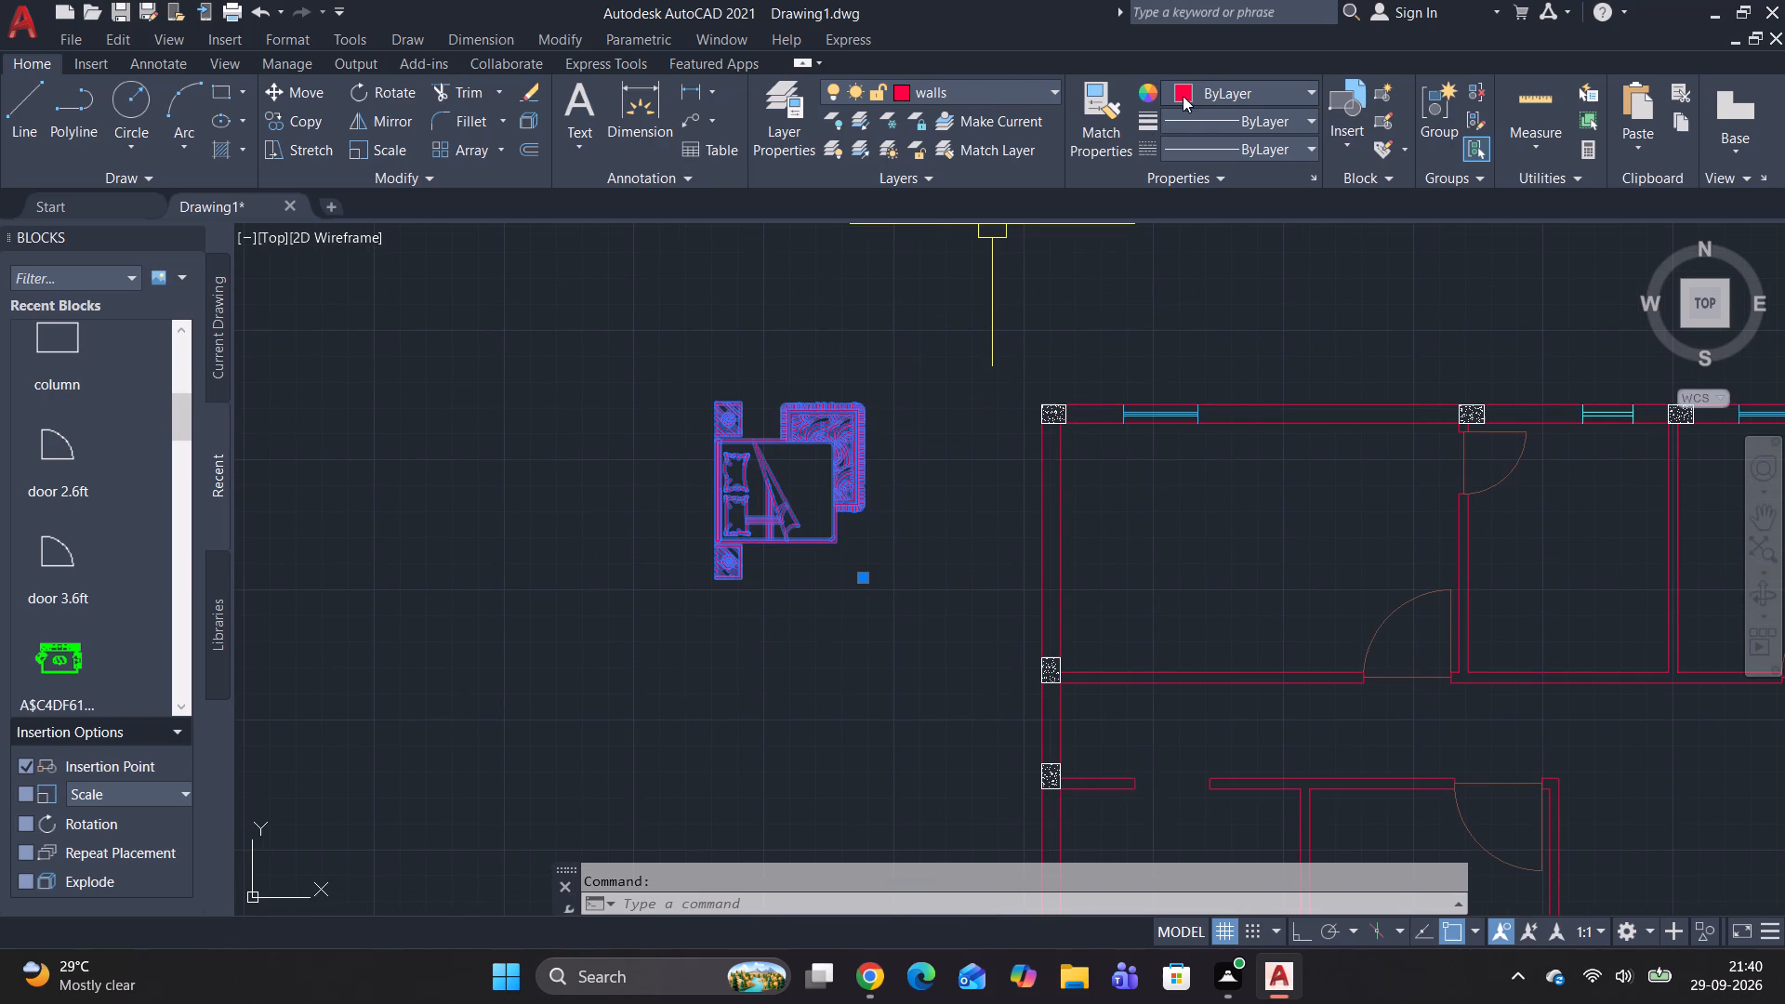
click(1172, 85)
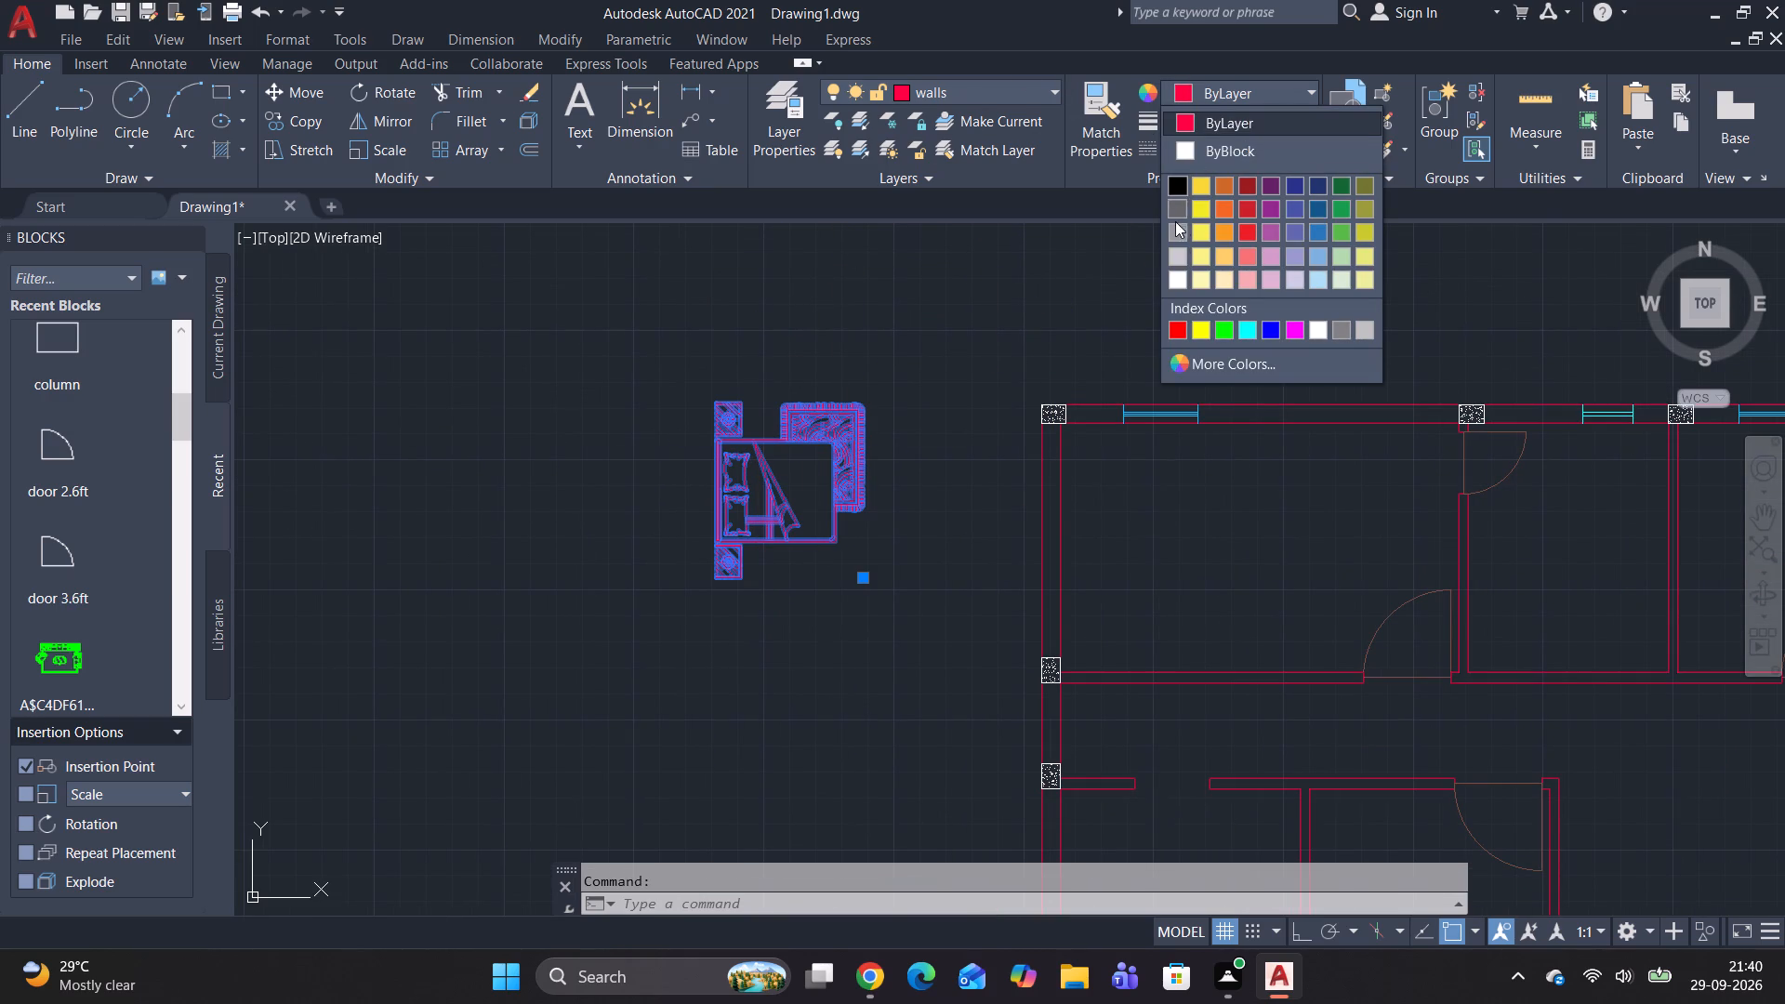
click(1173, 283)
click(986, 348)
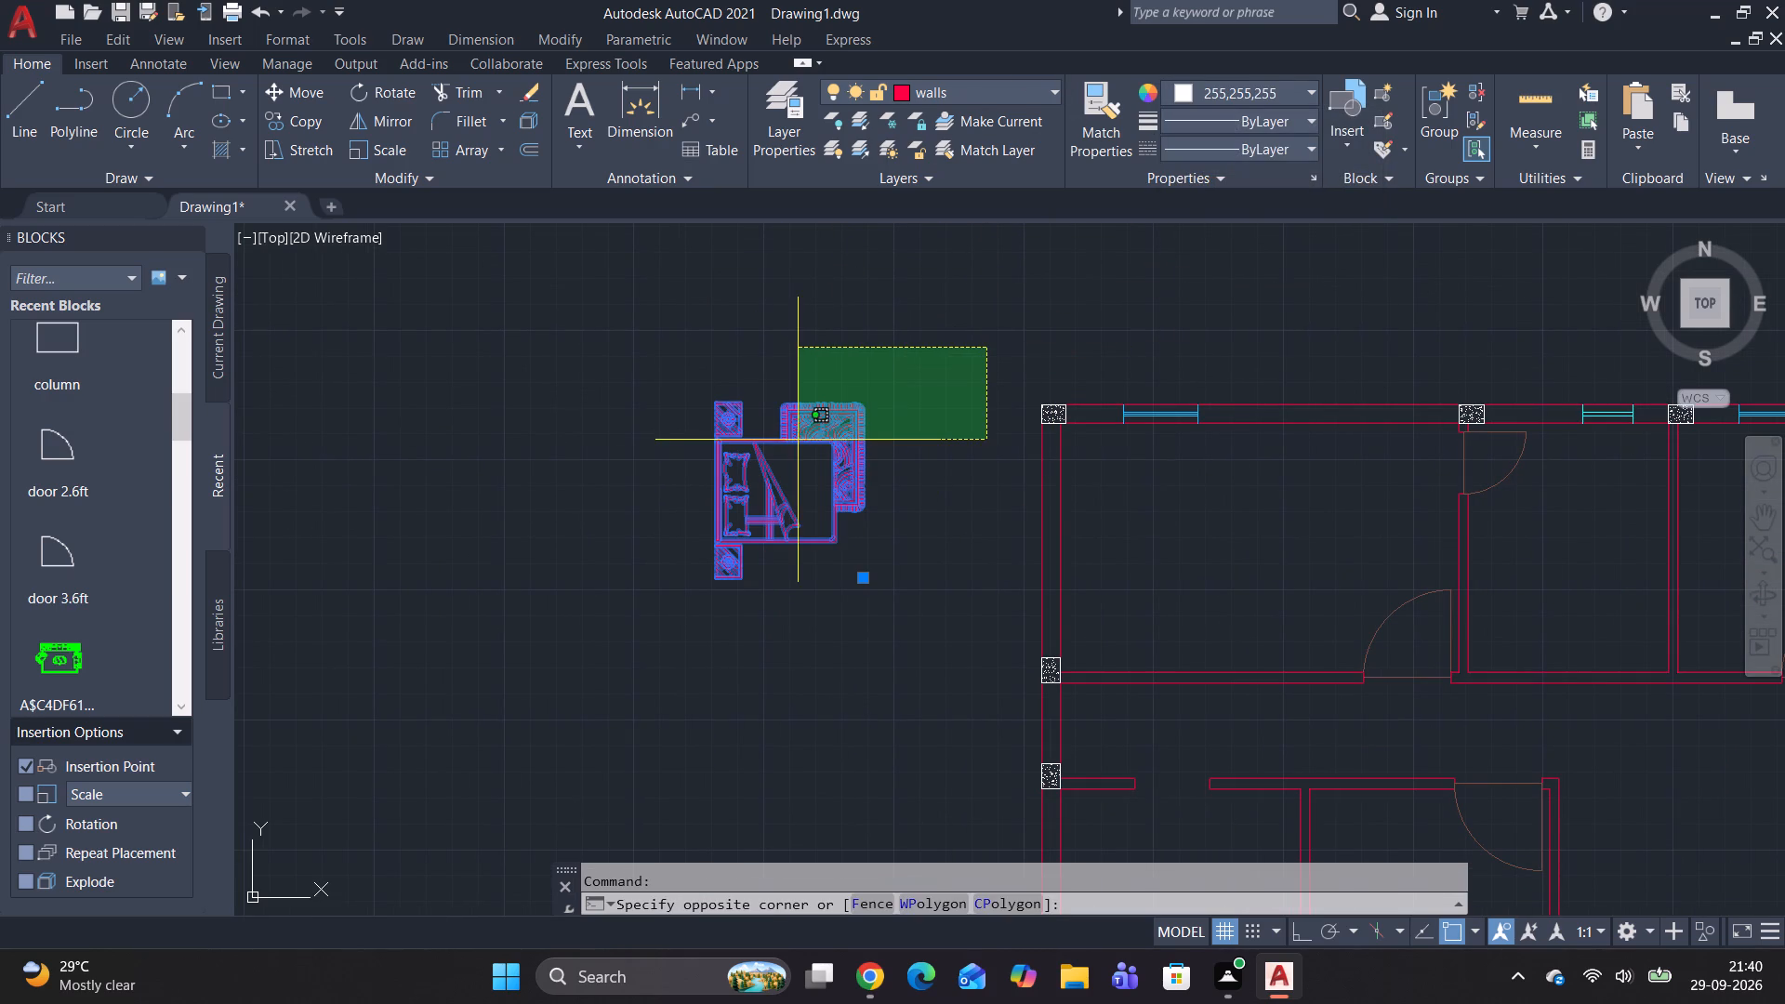
key(Escape)
key(Escape)
key(Escape)
Set the bed block's object colour to white (255,255,255) and assign the block to layer 0.
click(790, 465)
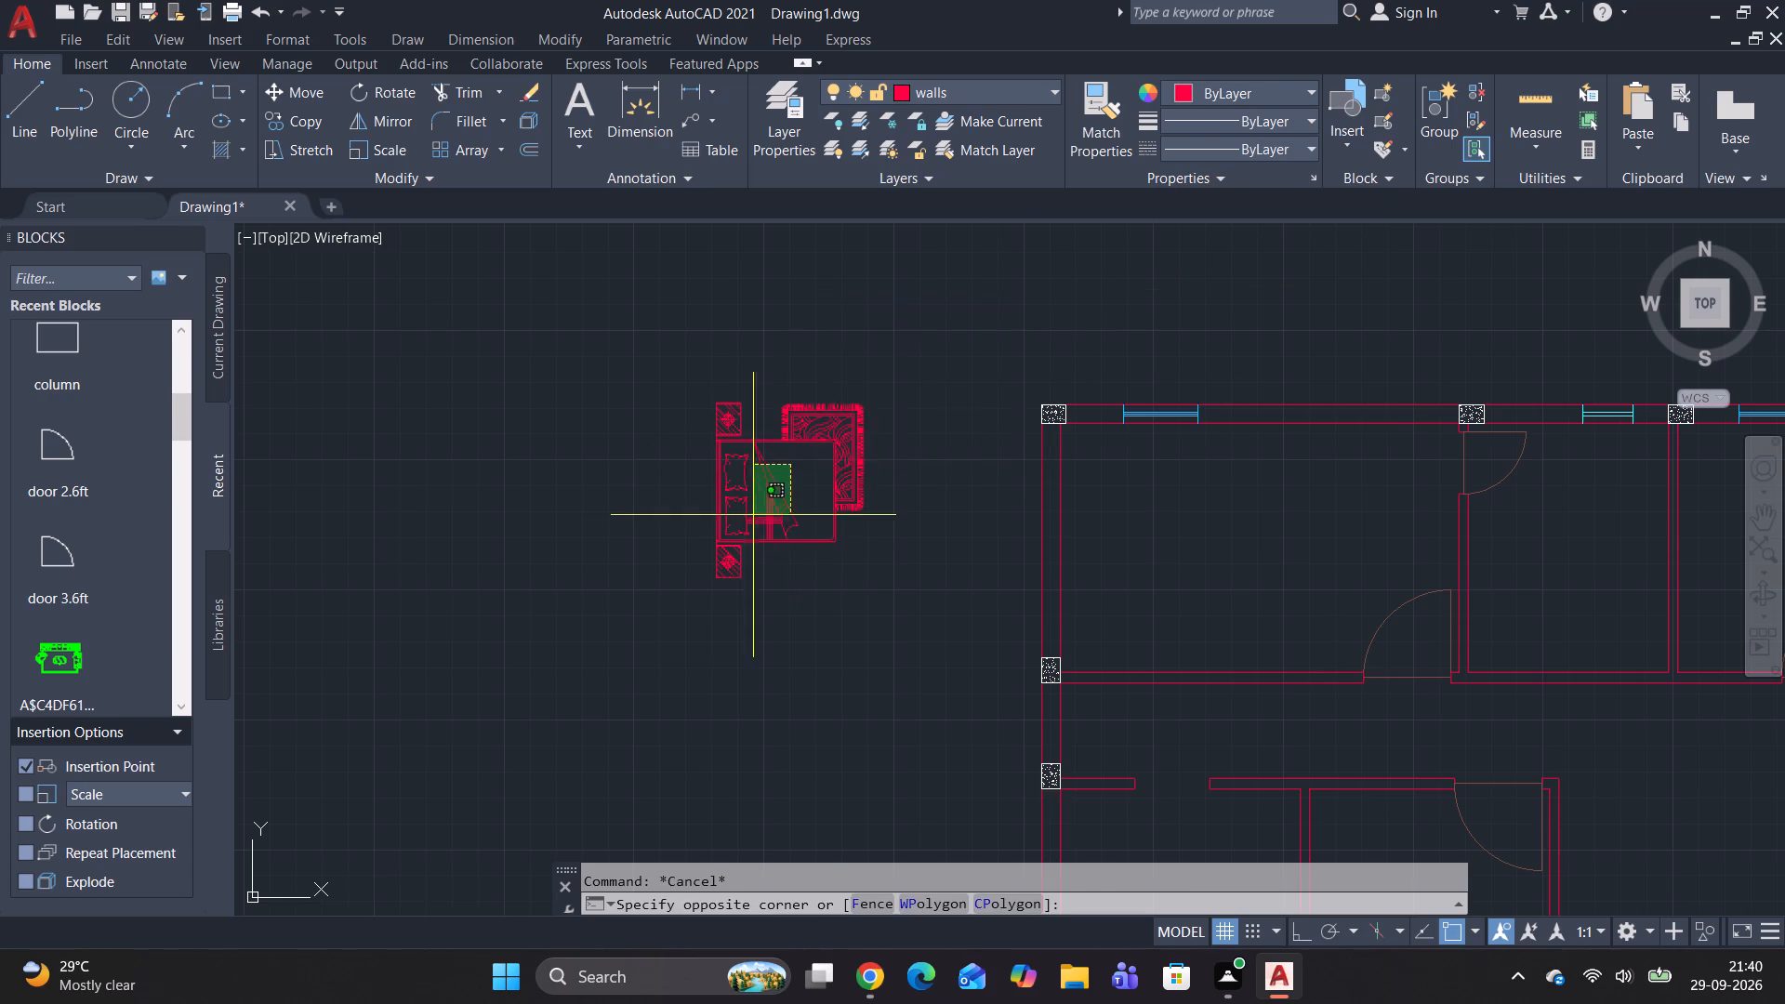
click(721, 518)
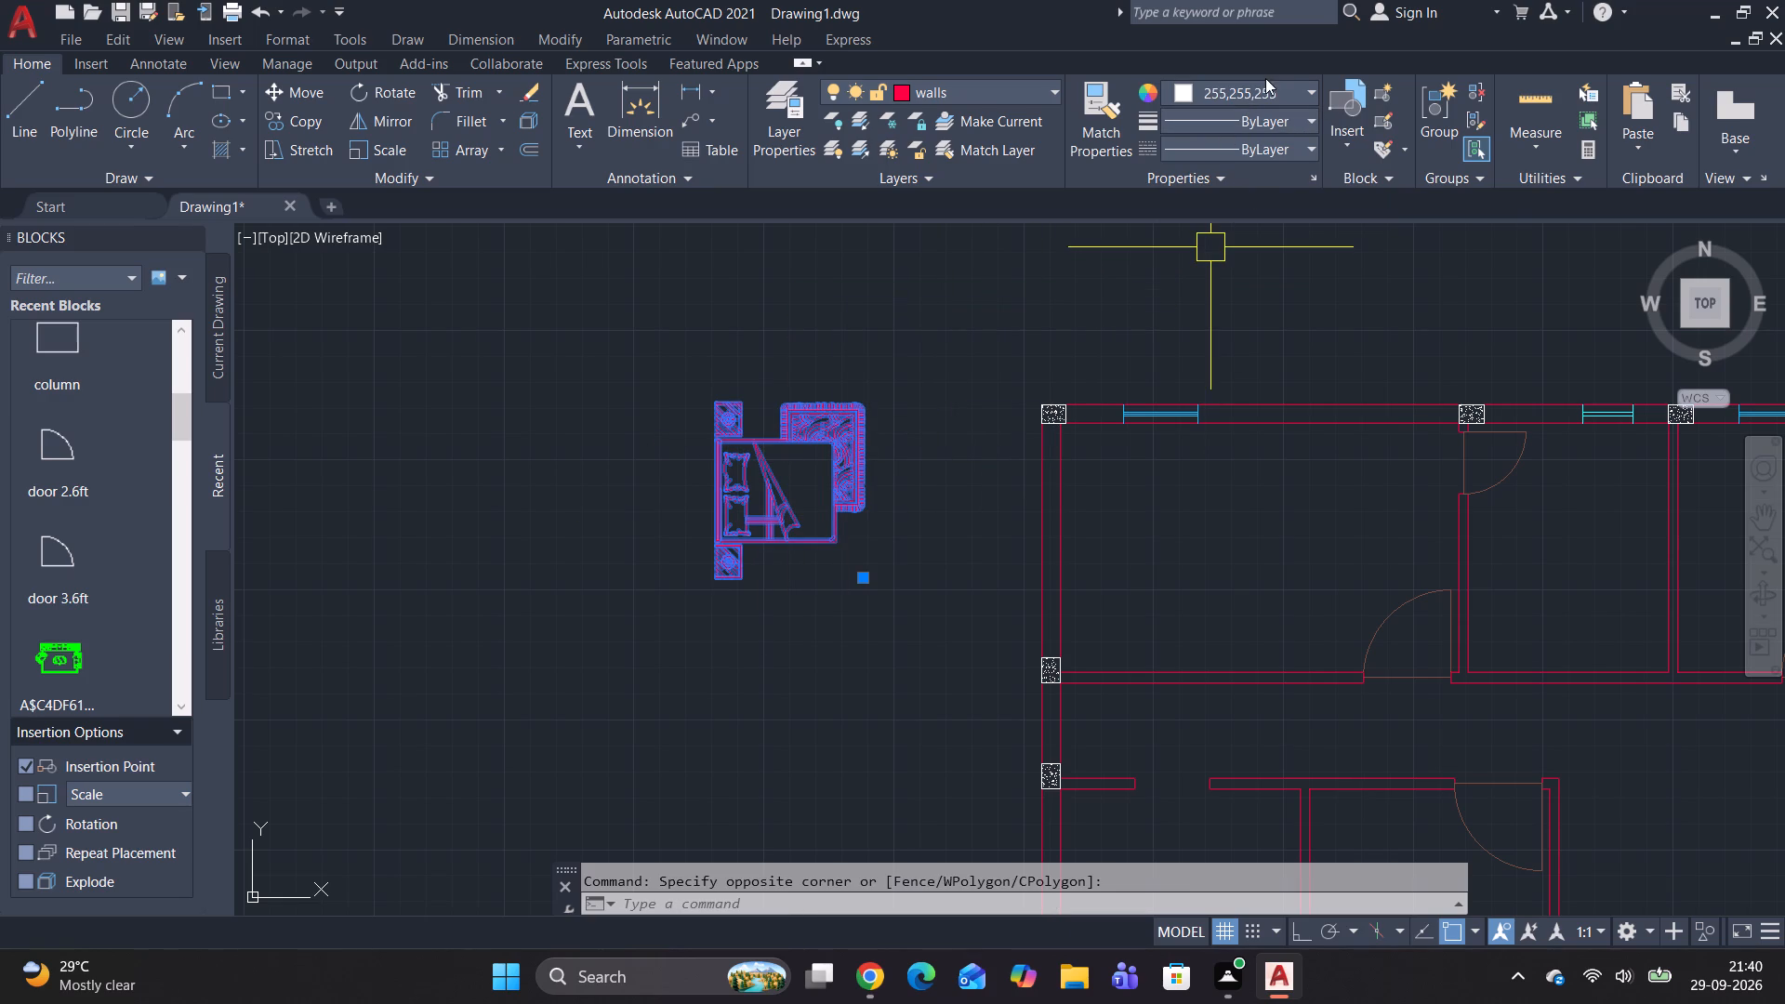
click(1281, 97)
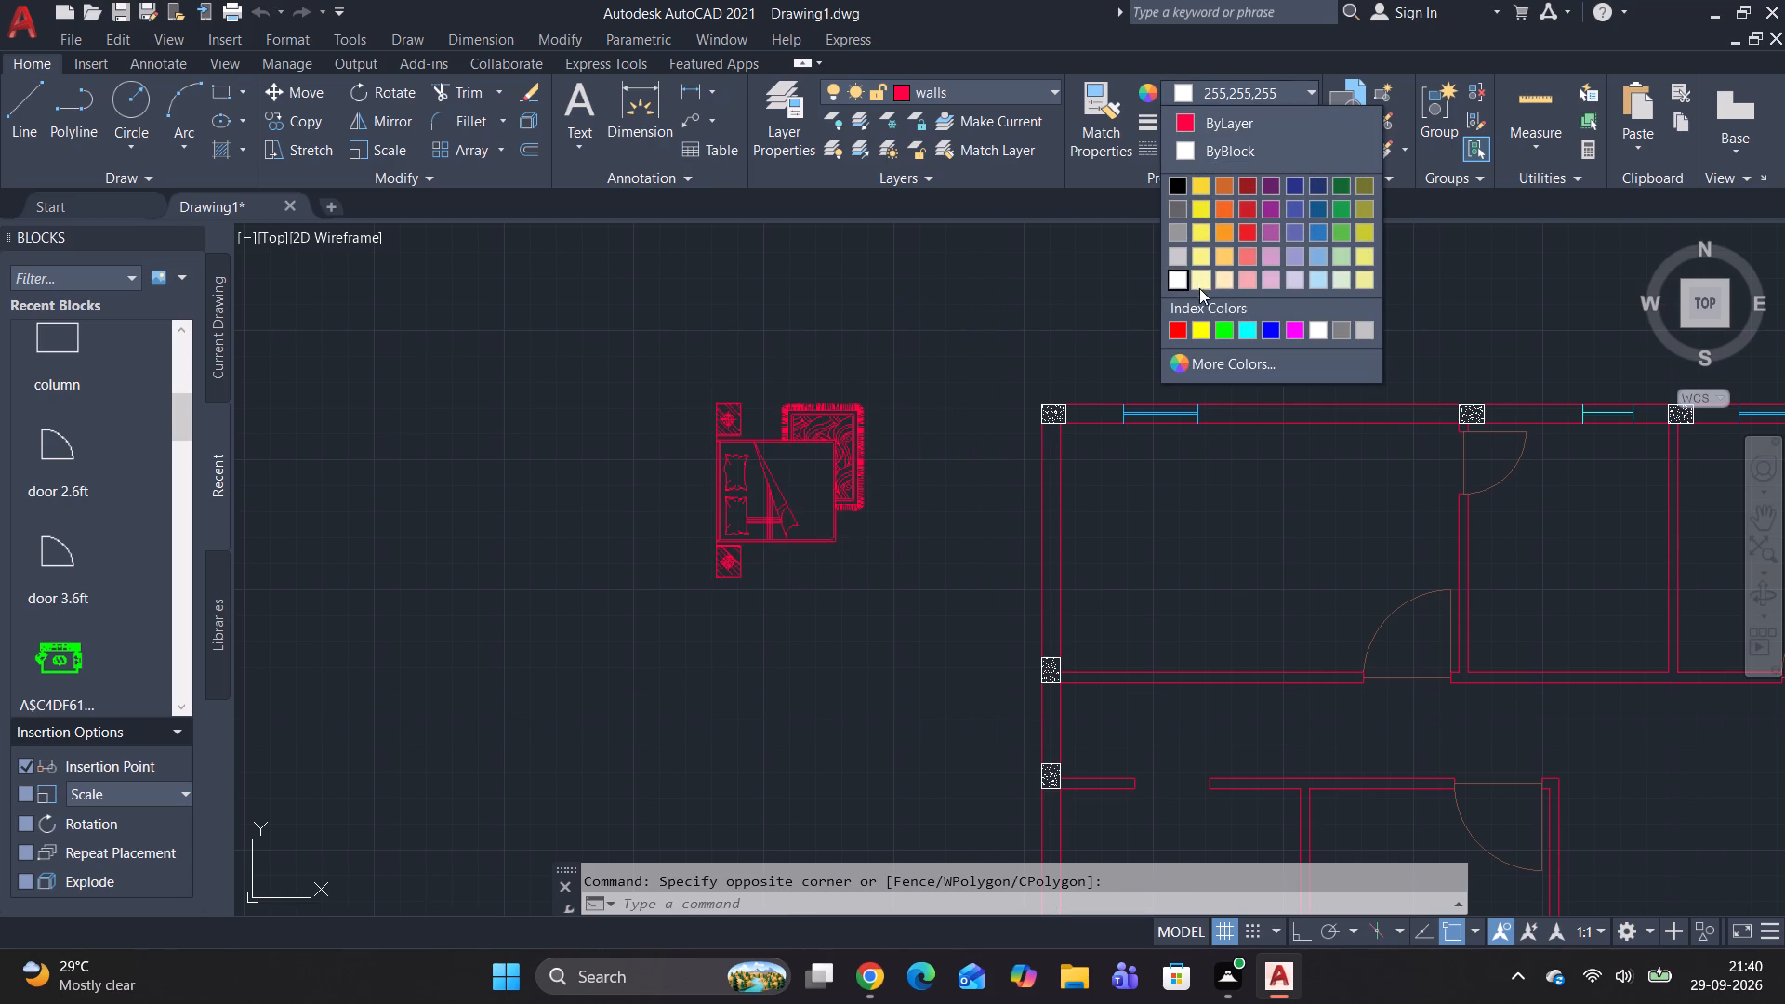
click(1179, 284)
click(1026, 97)
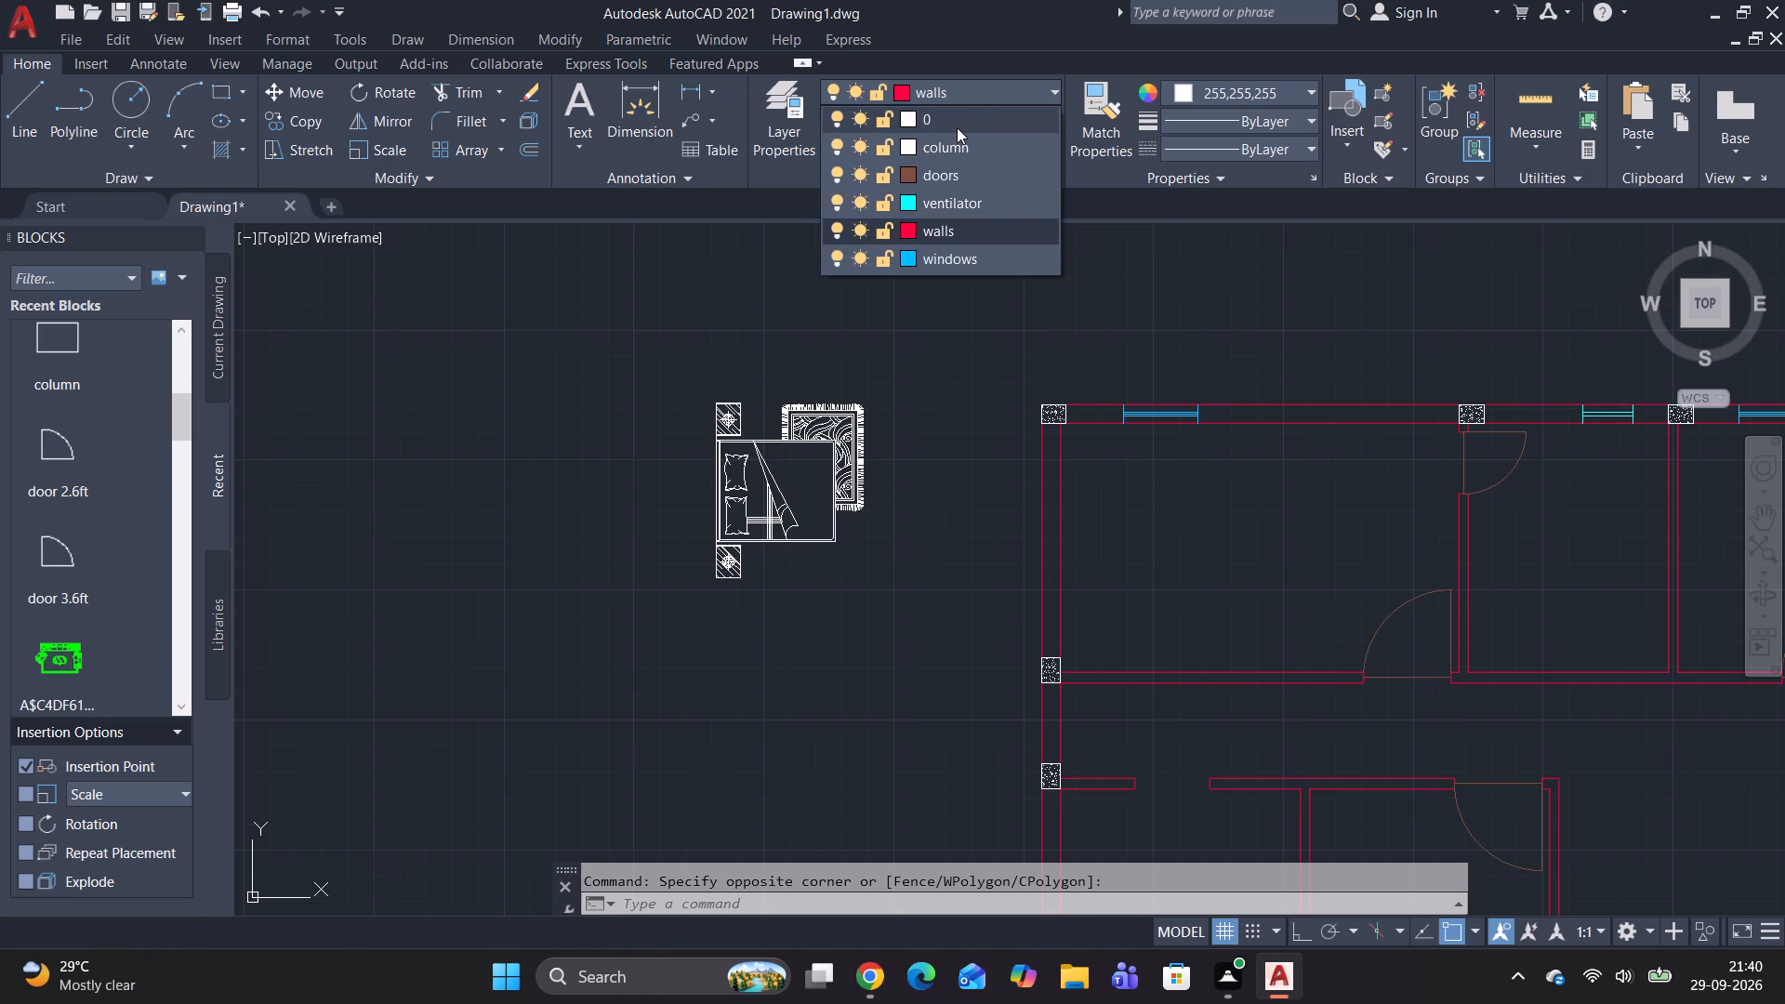
click(957, 127)
key(Escape)
key(Escape)
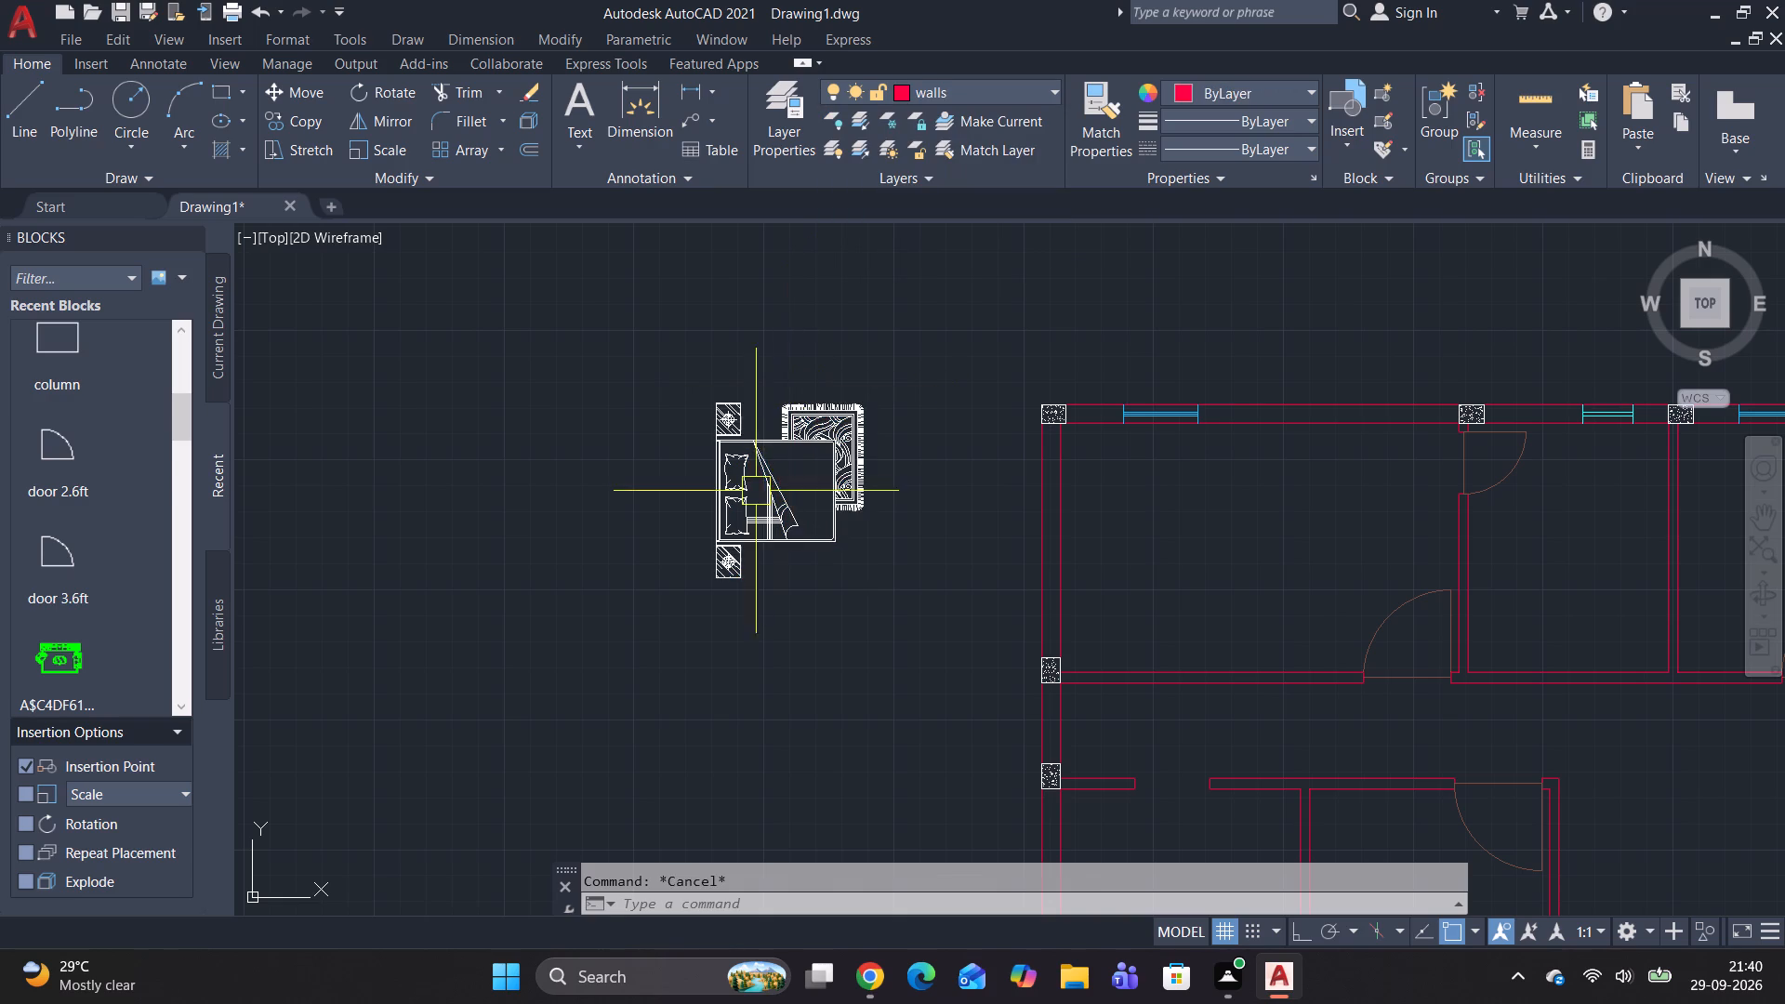
Move the bed block by its headboard midpoint onto the inner face of the northwest room's west wall.
click(760, 489)
text(m)
key(space)
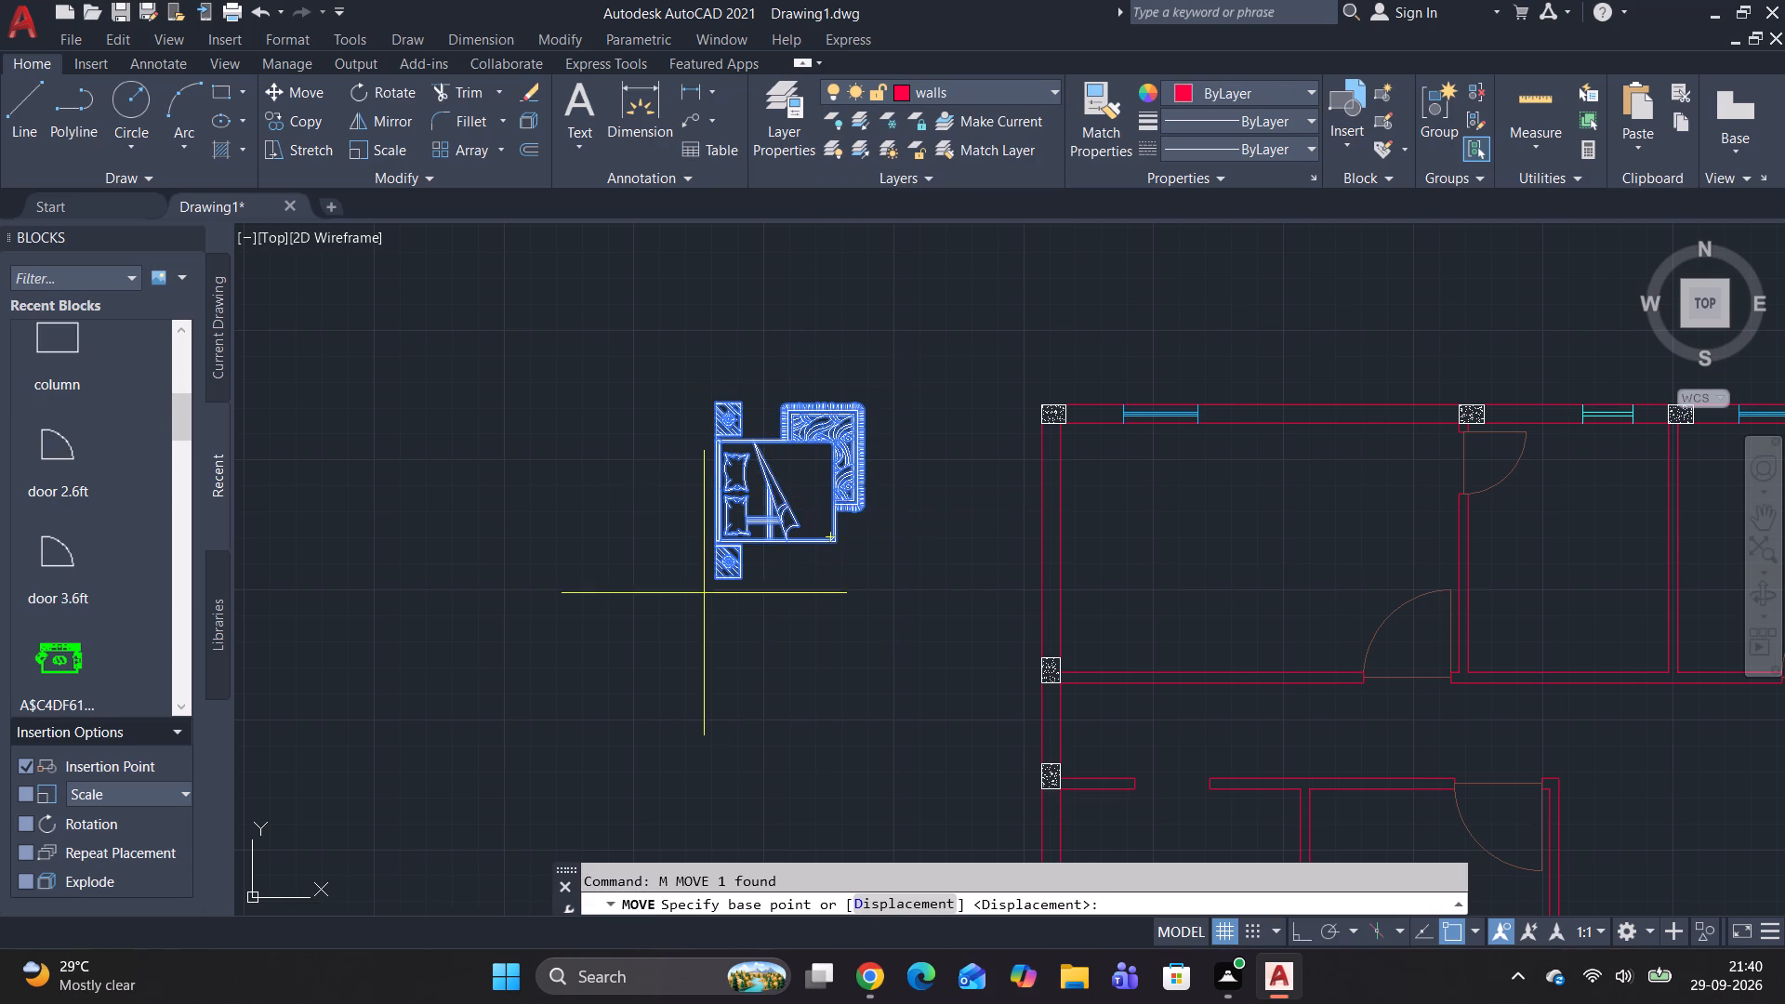
scroll(699, 593, up, 1)
click(722, 431)
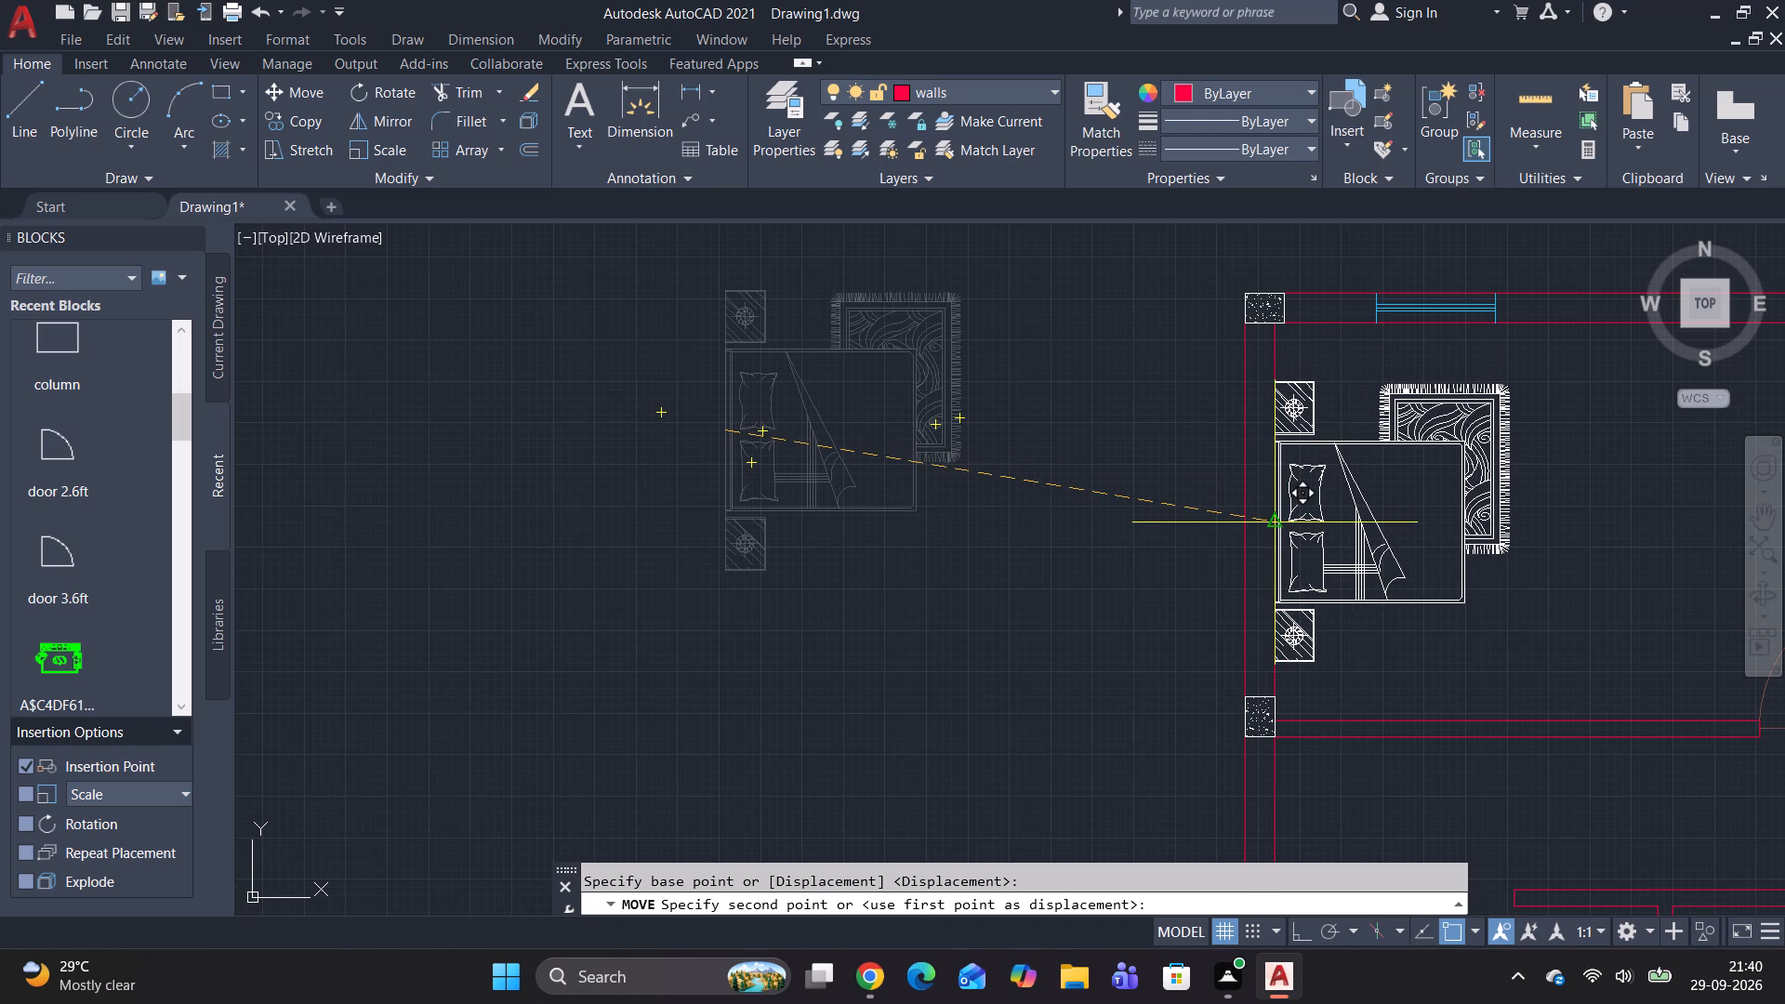
click(1273, 524)
Insert the toilet block from the recent blocks into the empty area west of the plan.
scroll(1366, 461, down, 1)
middle_drag(1350, 534, 906, 436)
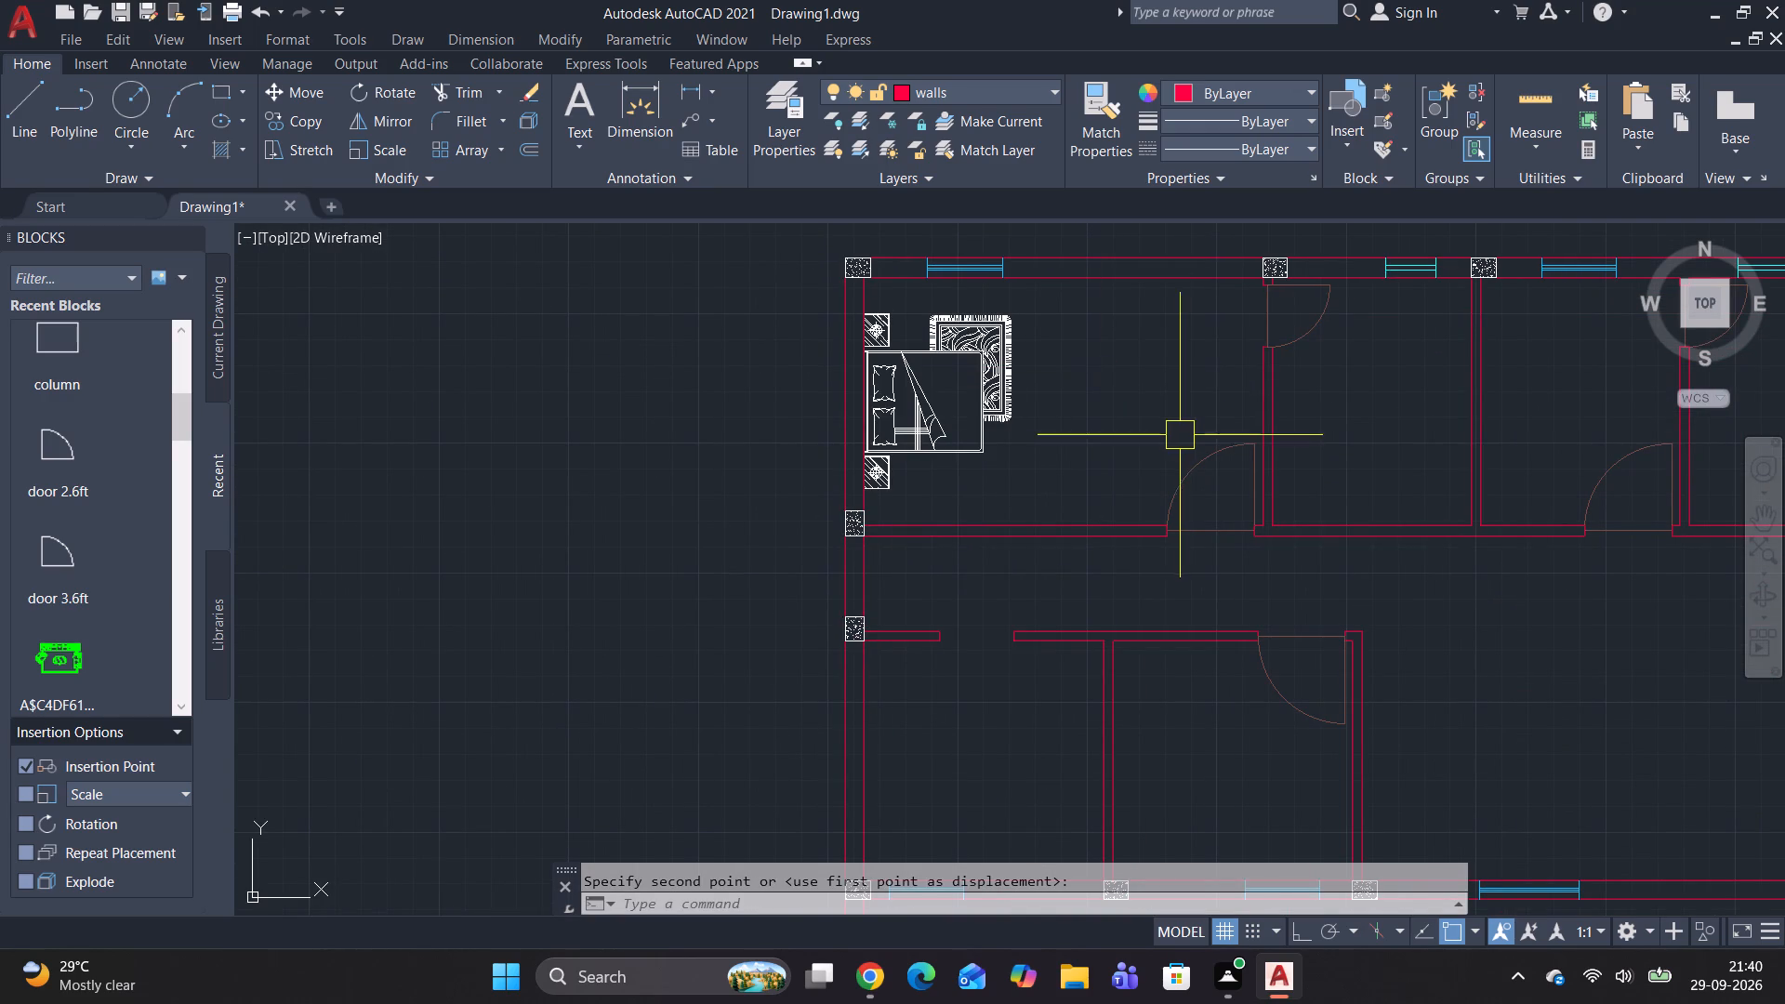
drag(173, 464, 181, 558)
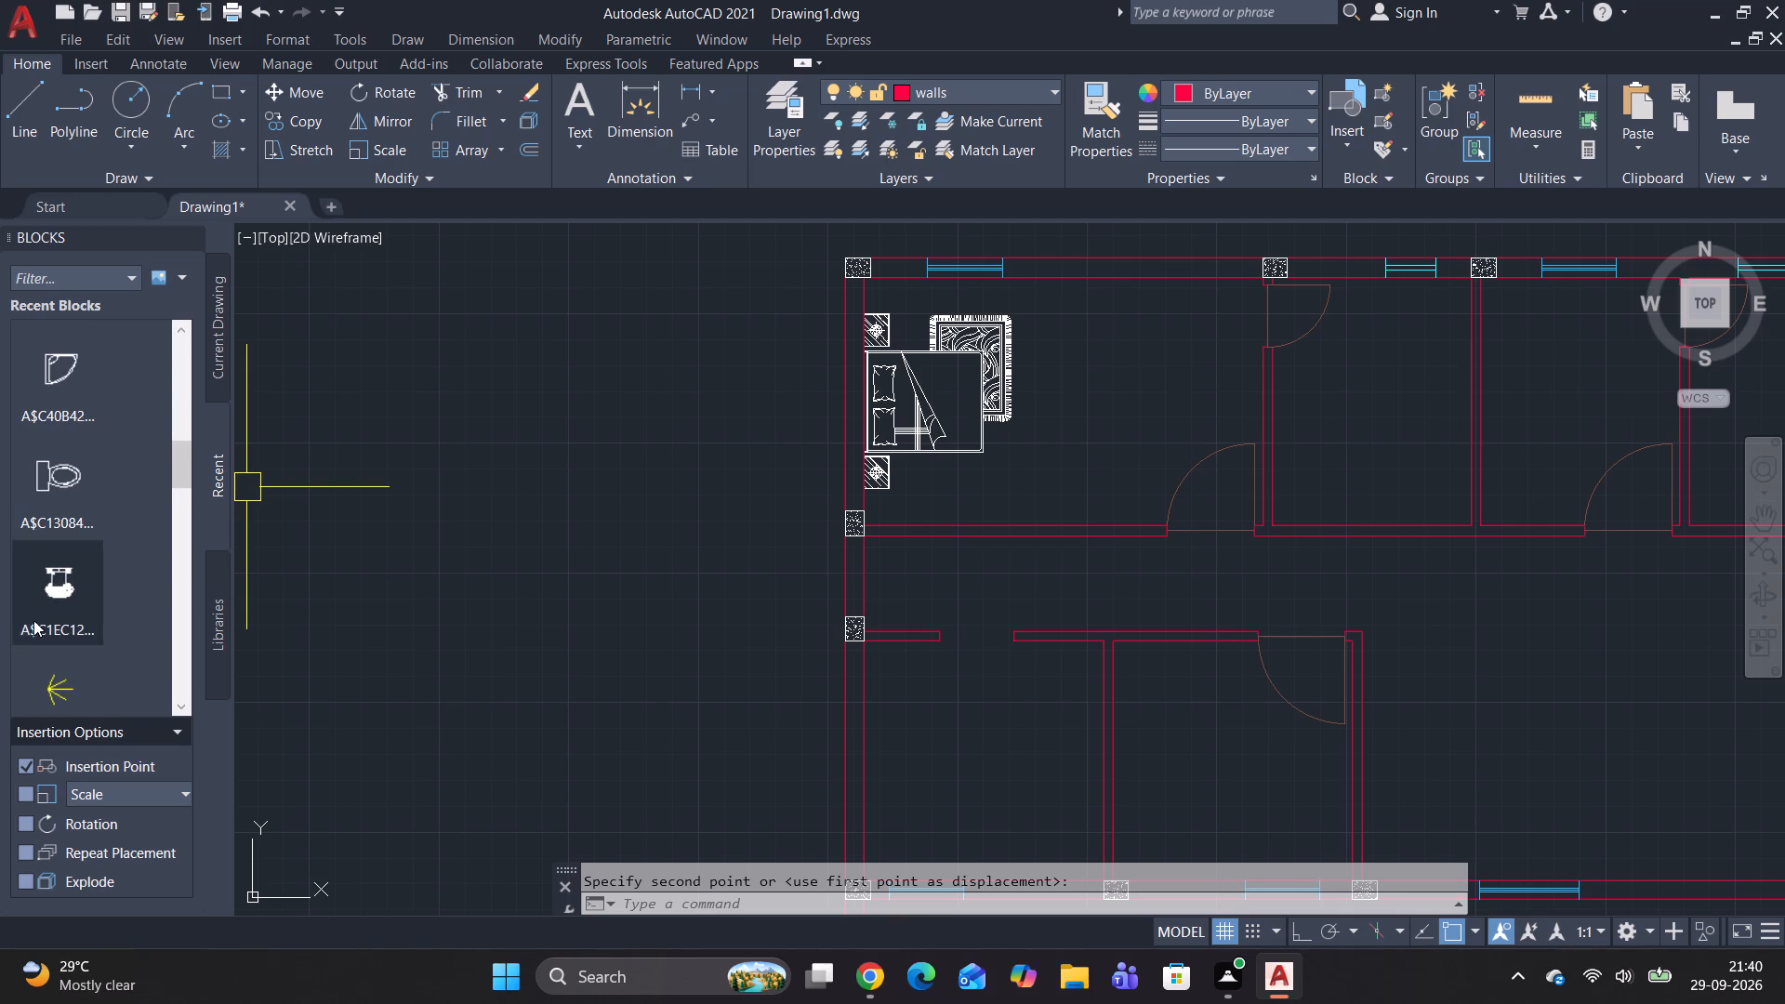
double_click(36, 489)
click(527, 578)
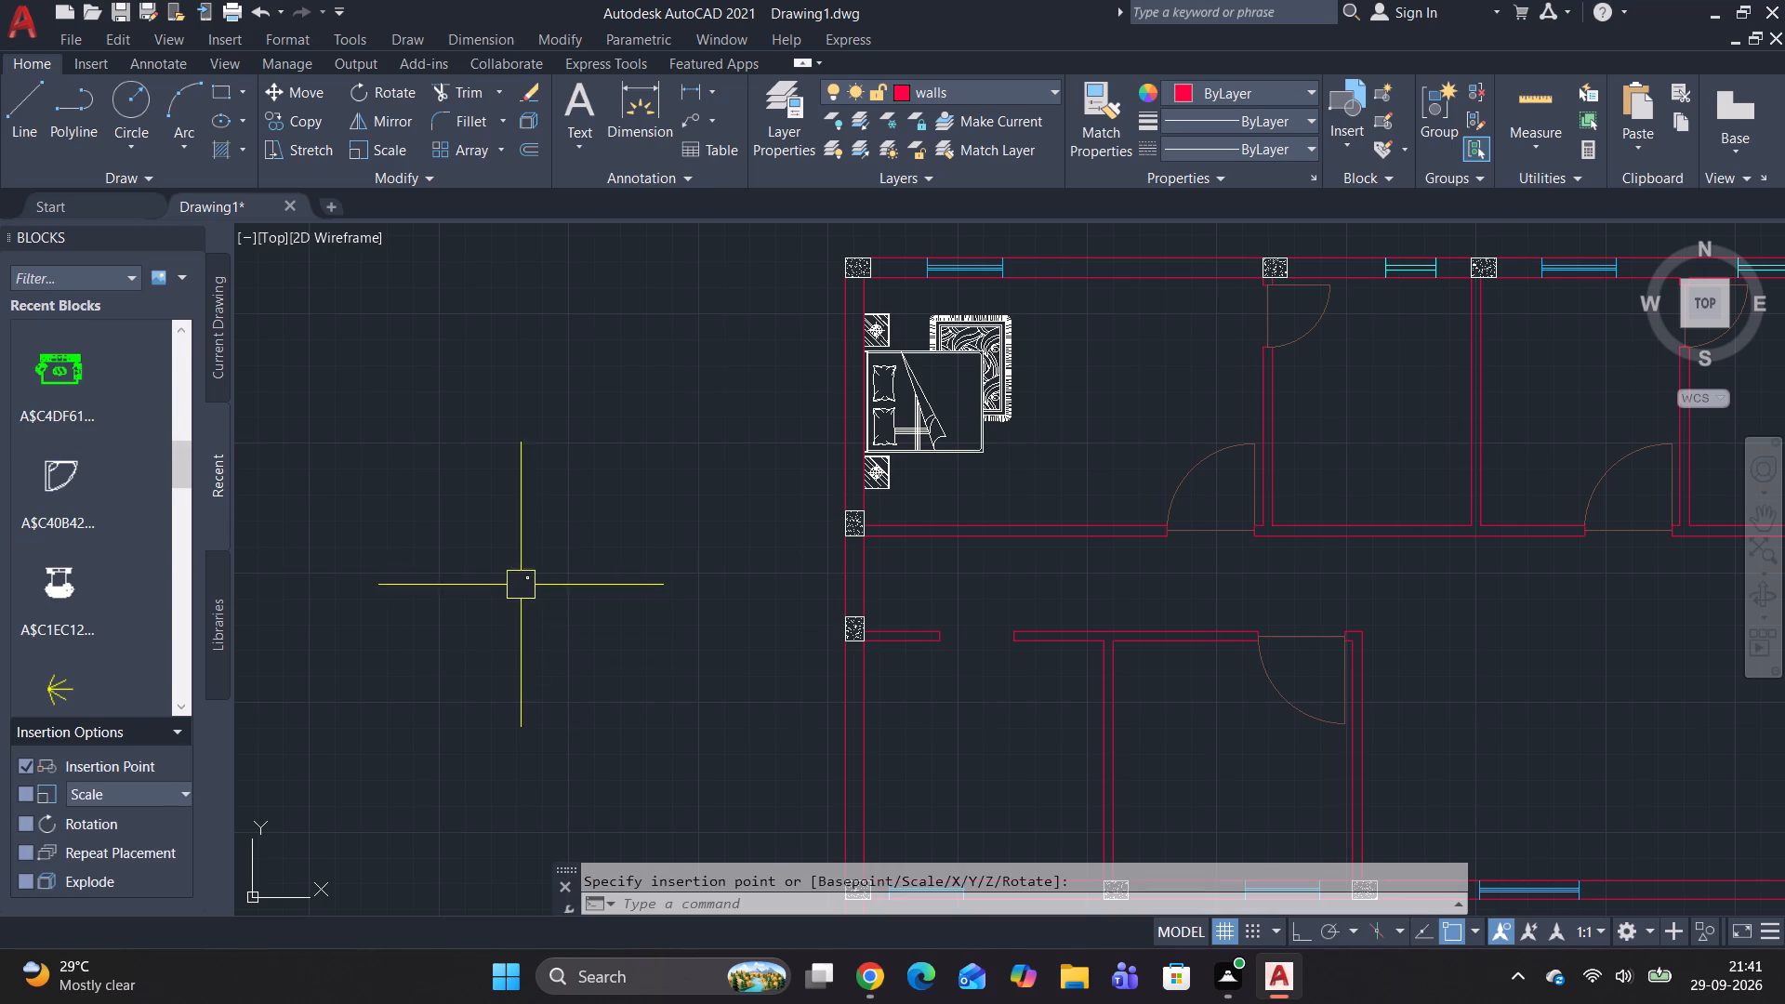
Scale the toilet block by reference from its southwest corner, making the back edge of the tank 3' long.
scroll(511, 577, up, 6)
scroll(739, 659, up, 2)
scroll(615, 569, up, 4)
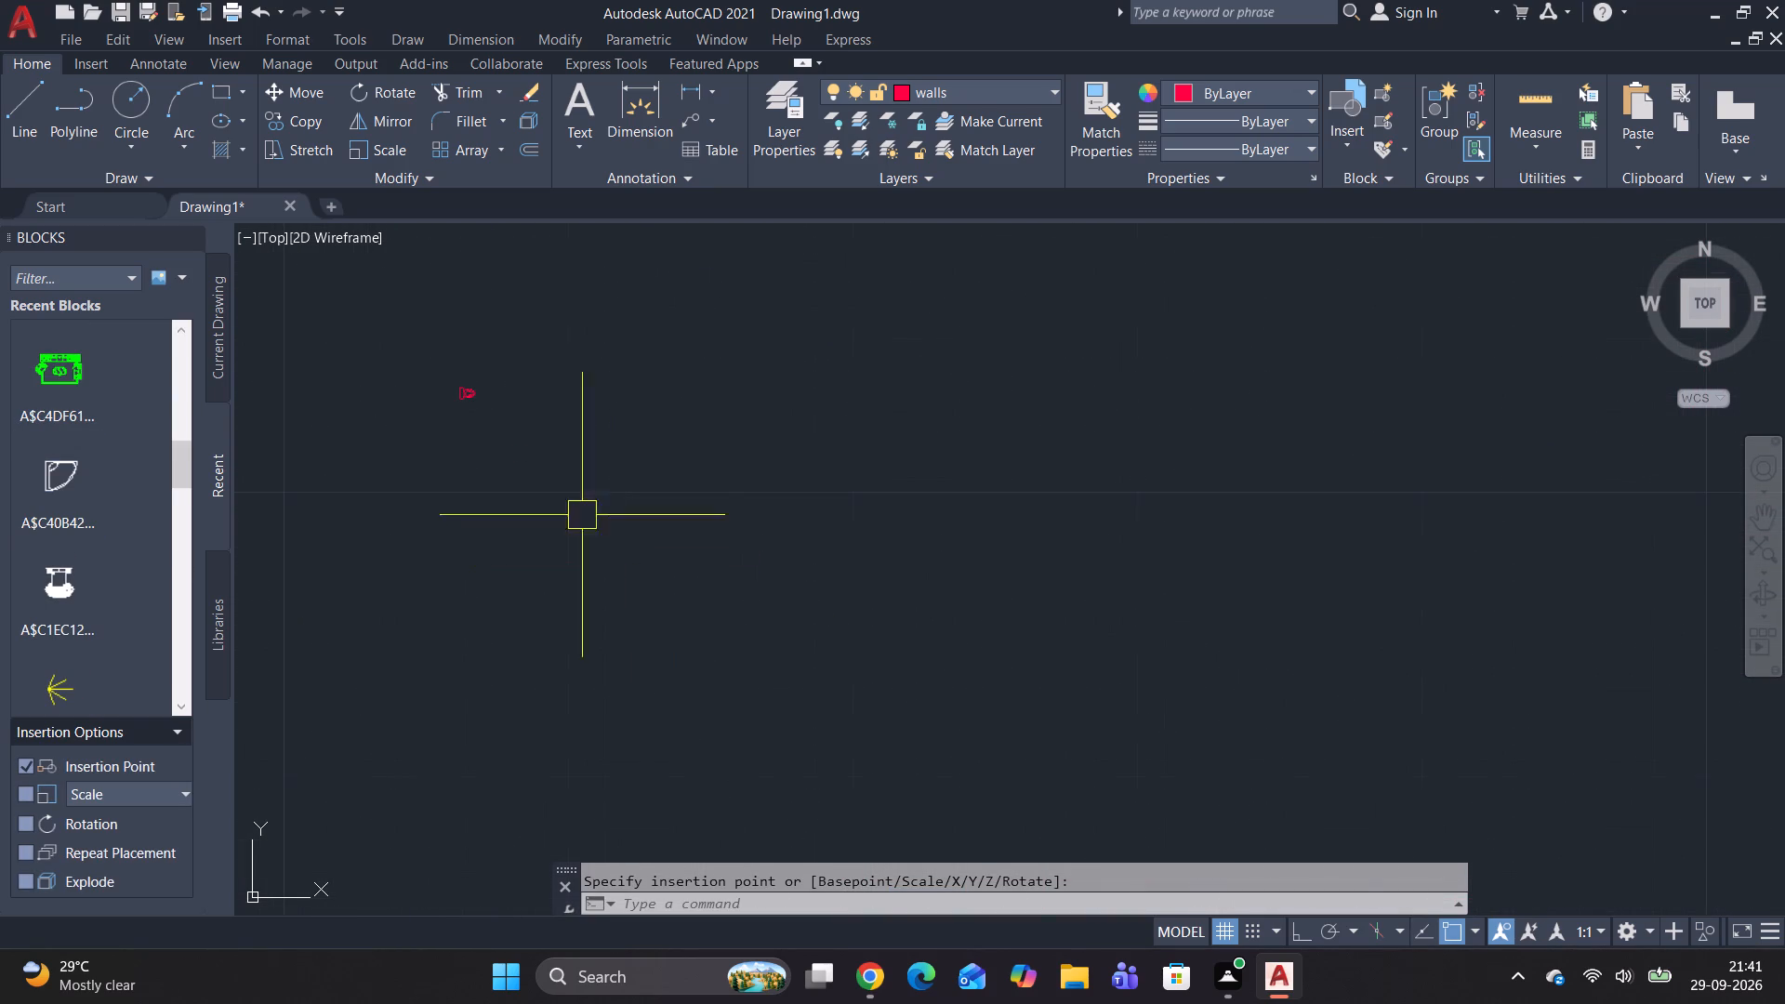
middle_drag(496, 436, 622, 533)
scroll(600, 482, up, 4)
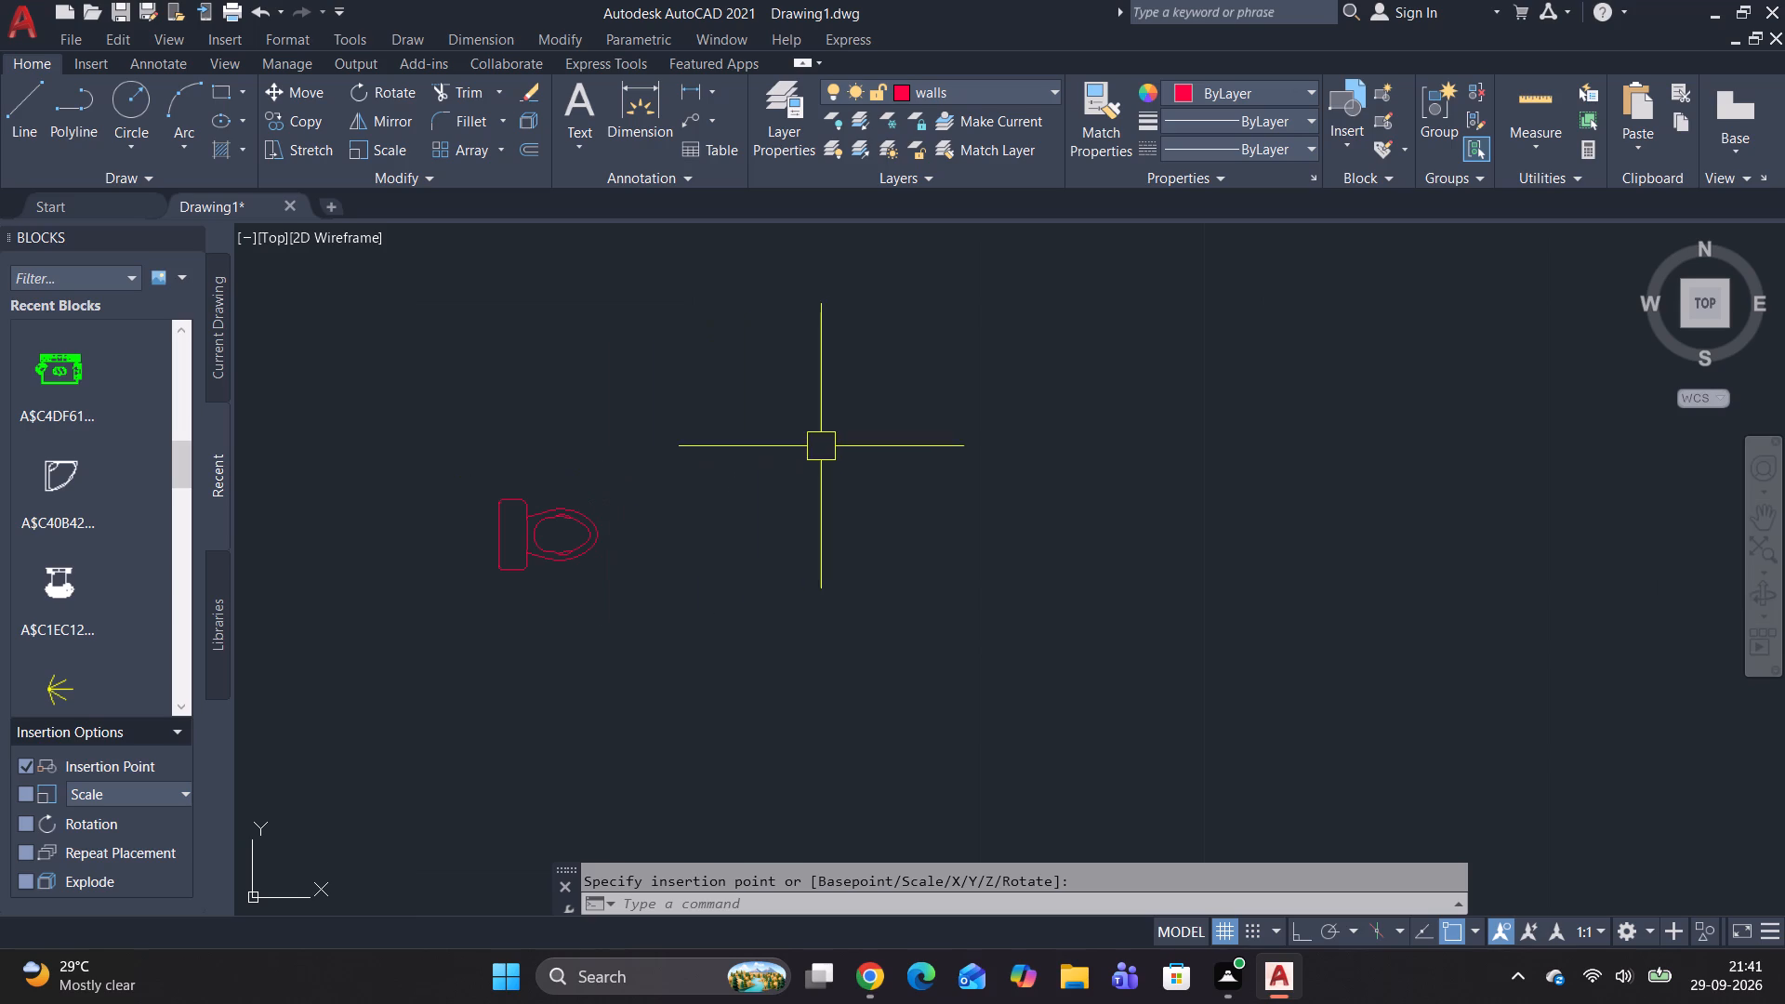
click(580, 563)
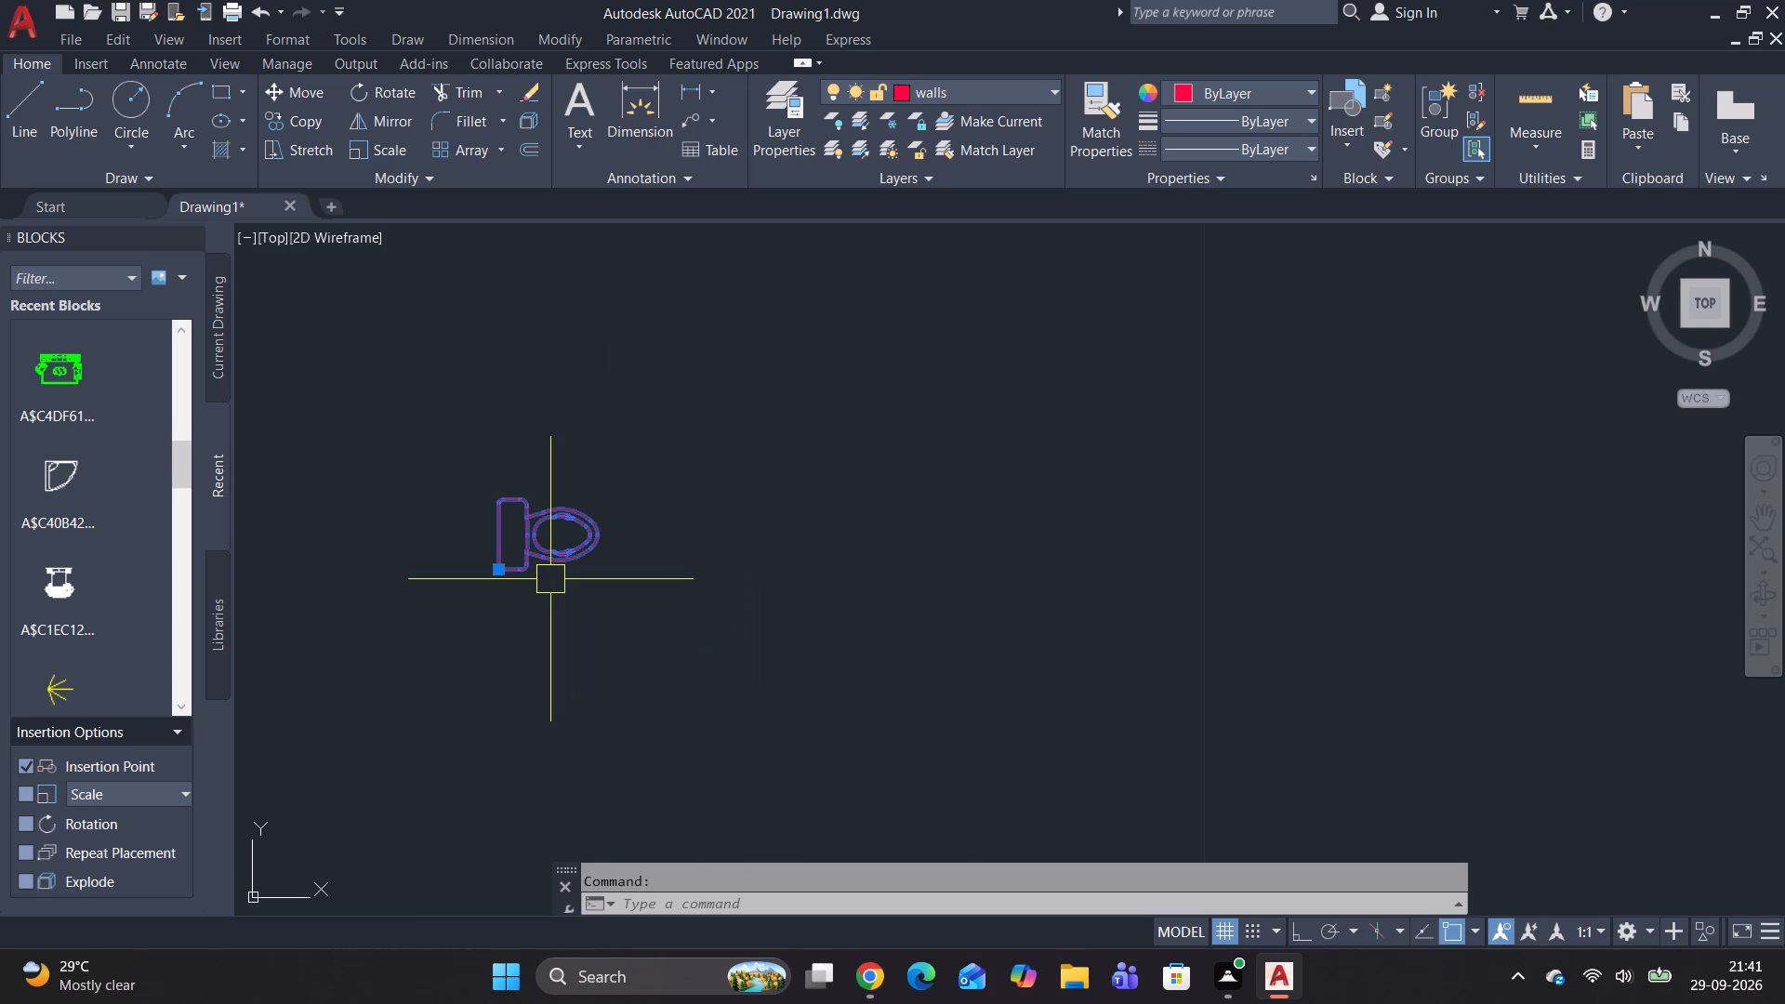
text(sc)
key(space)
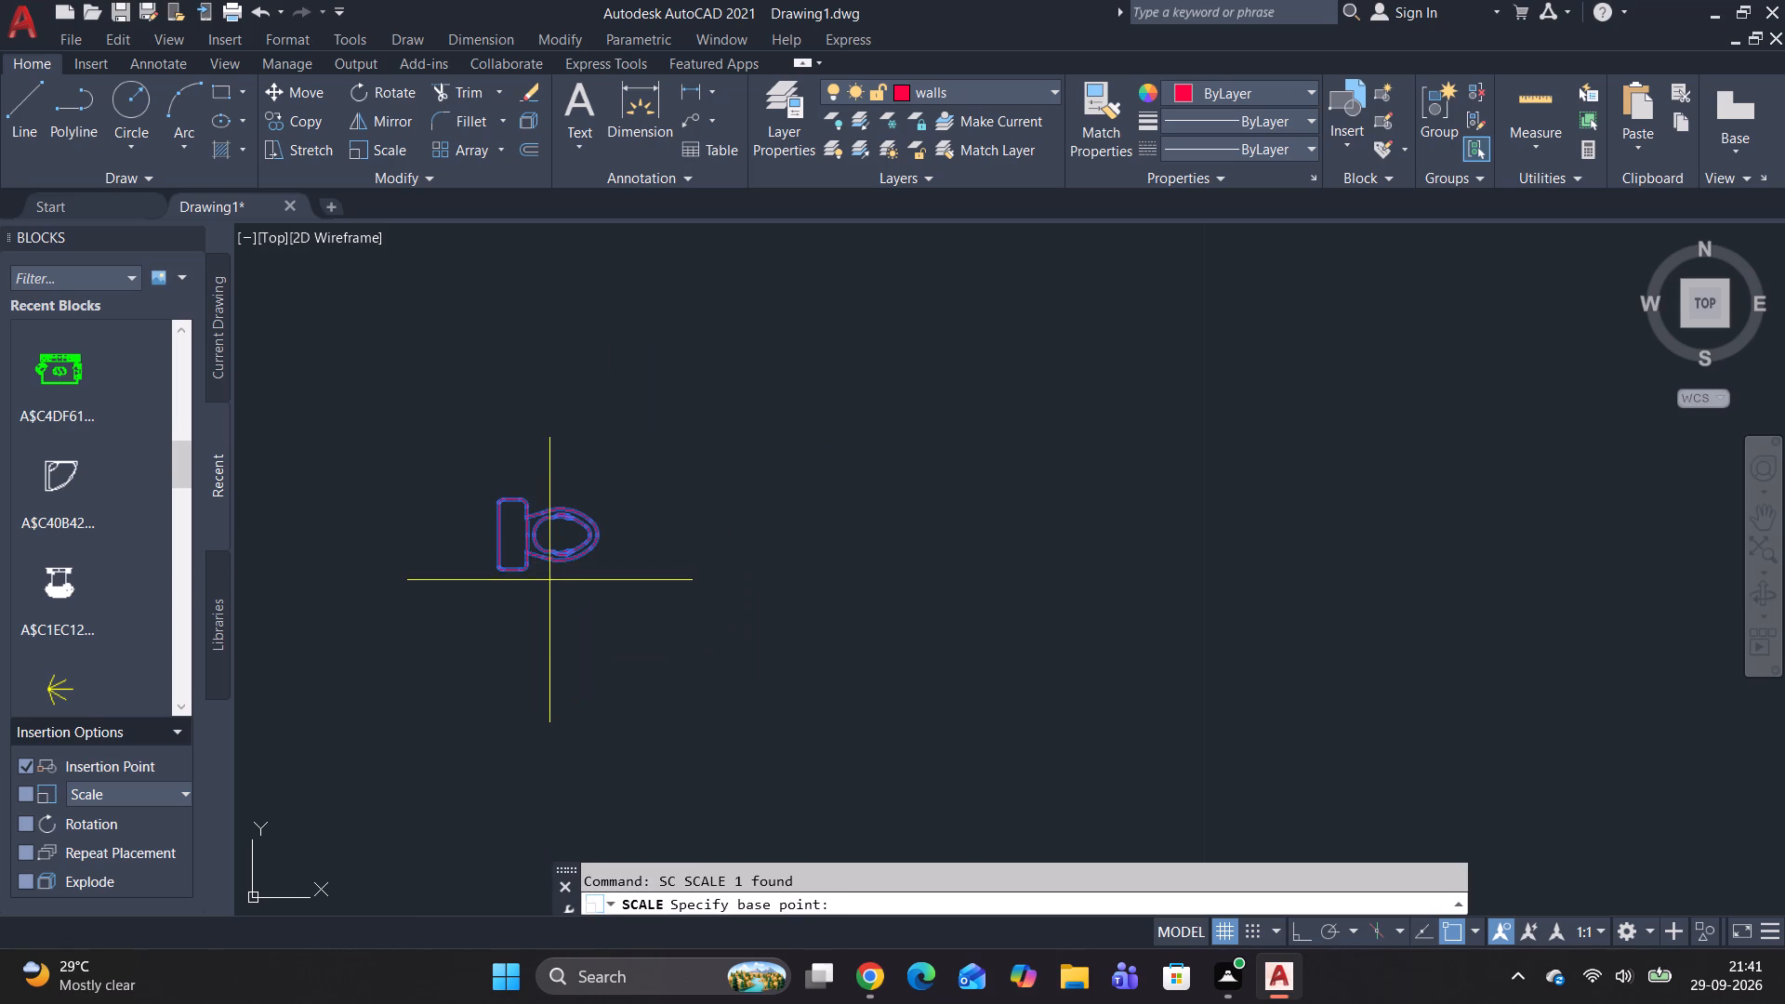
scroll(549, 580, up, 1)
click(463, 566)
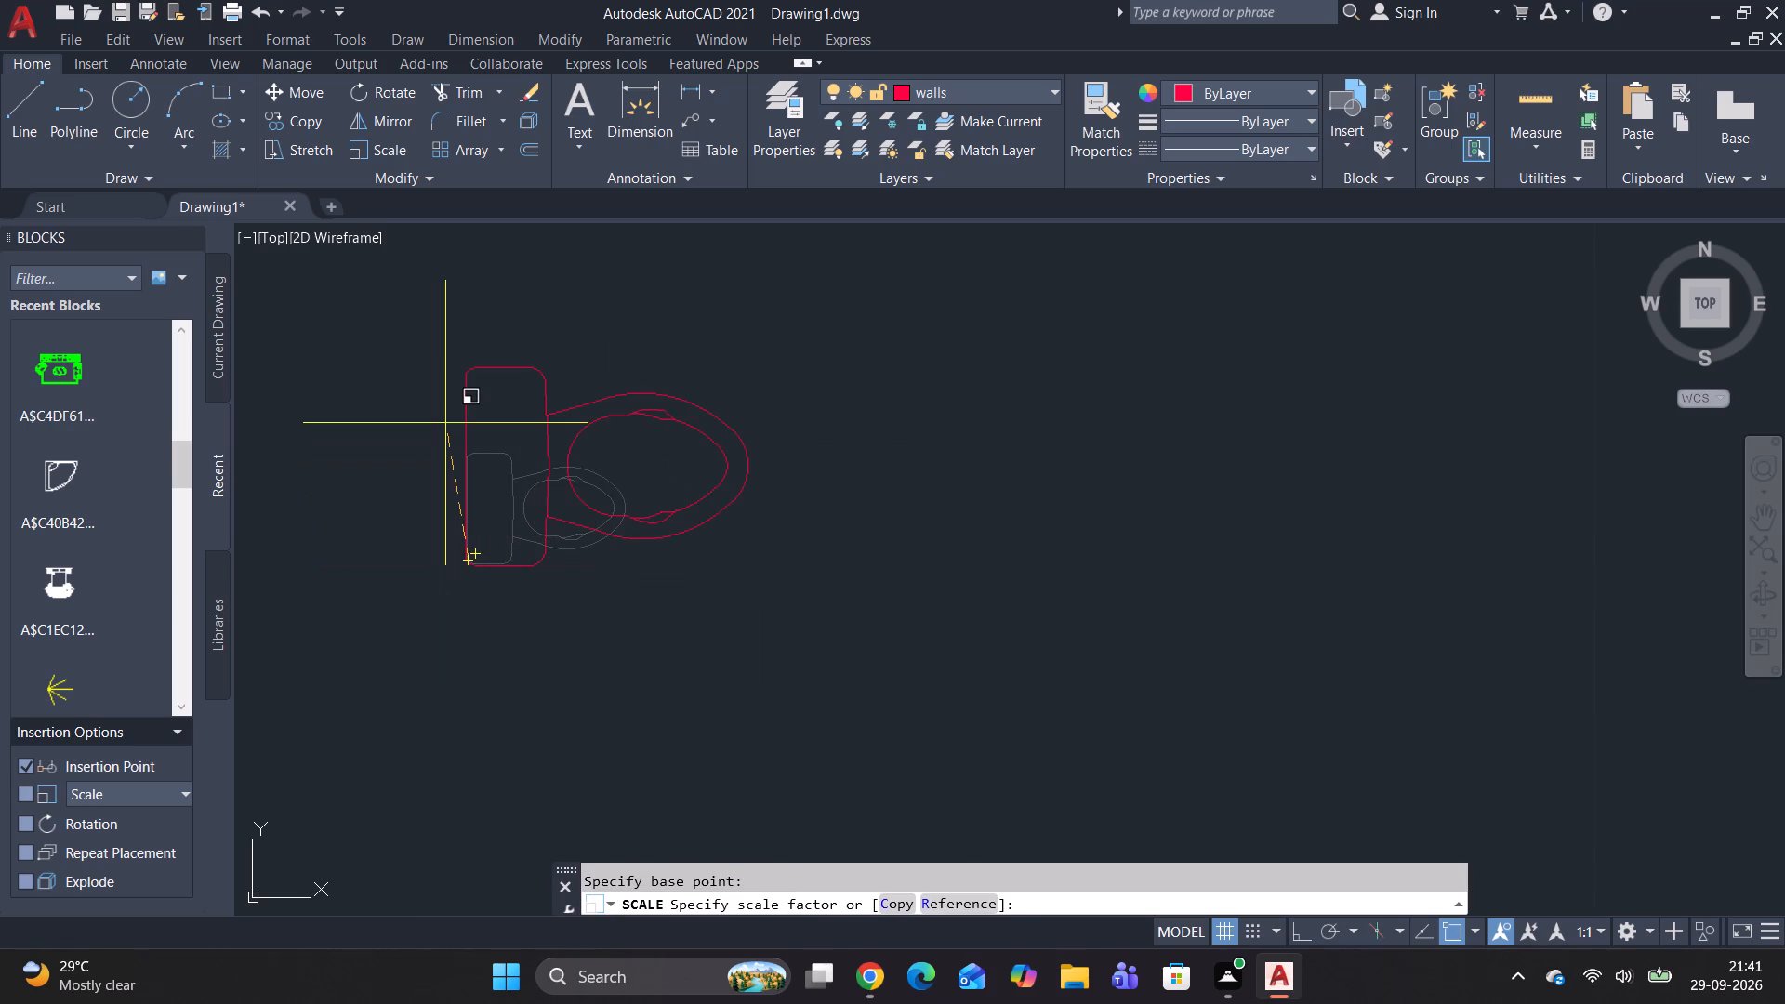
text(re)
key(space)
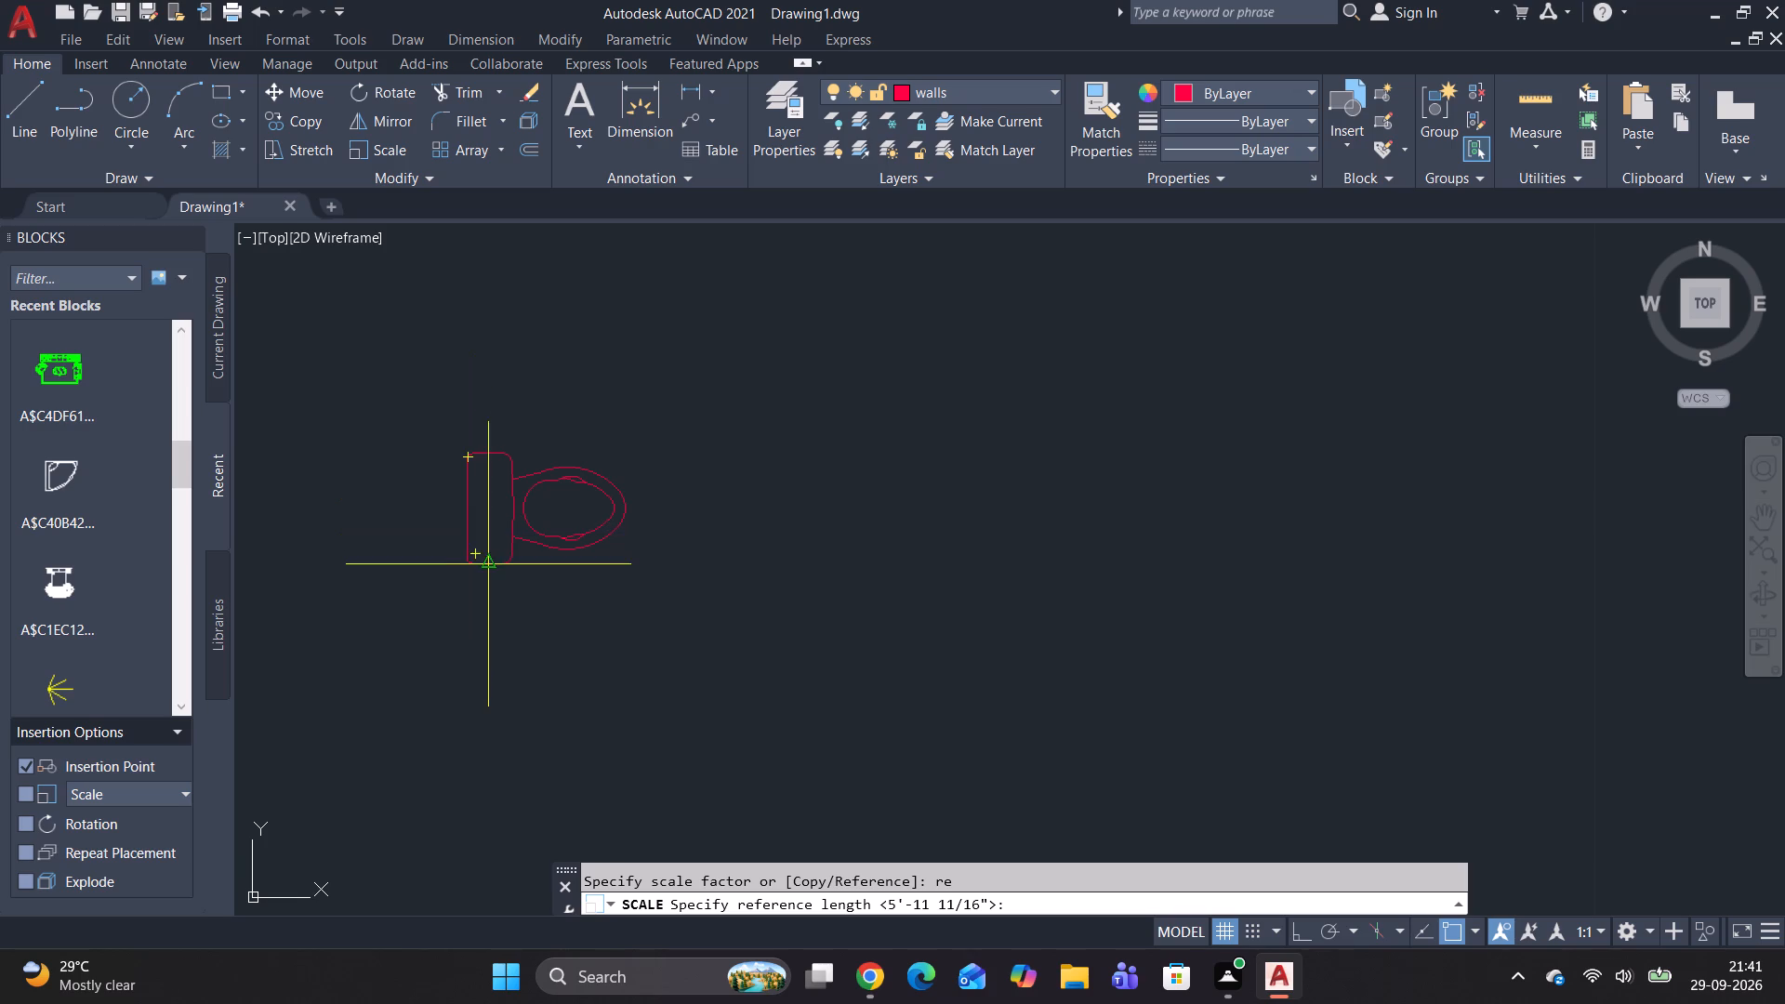
click(467, 562)
click(468, 456)
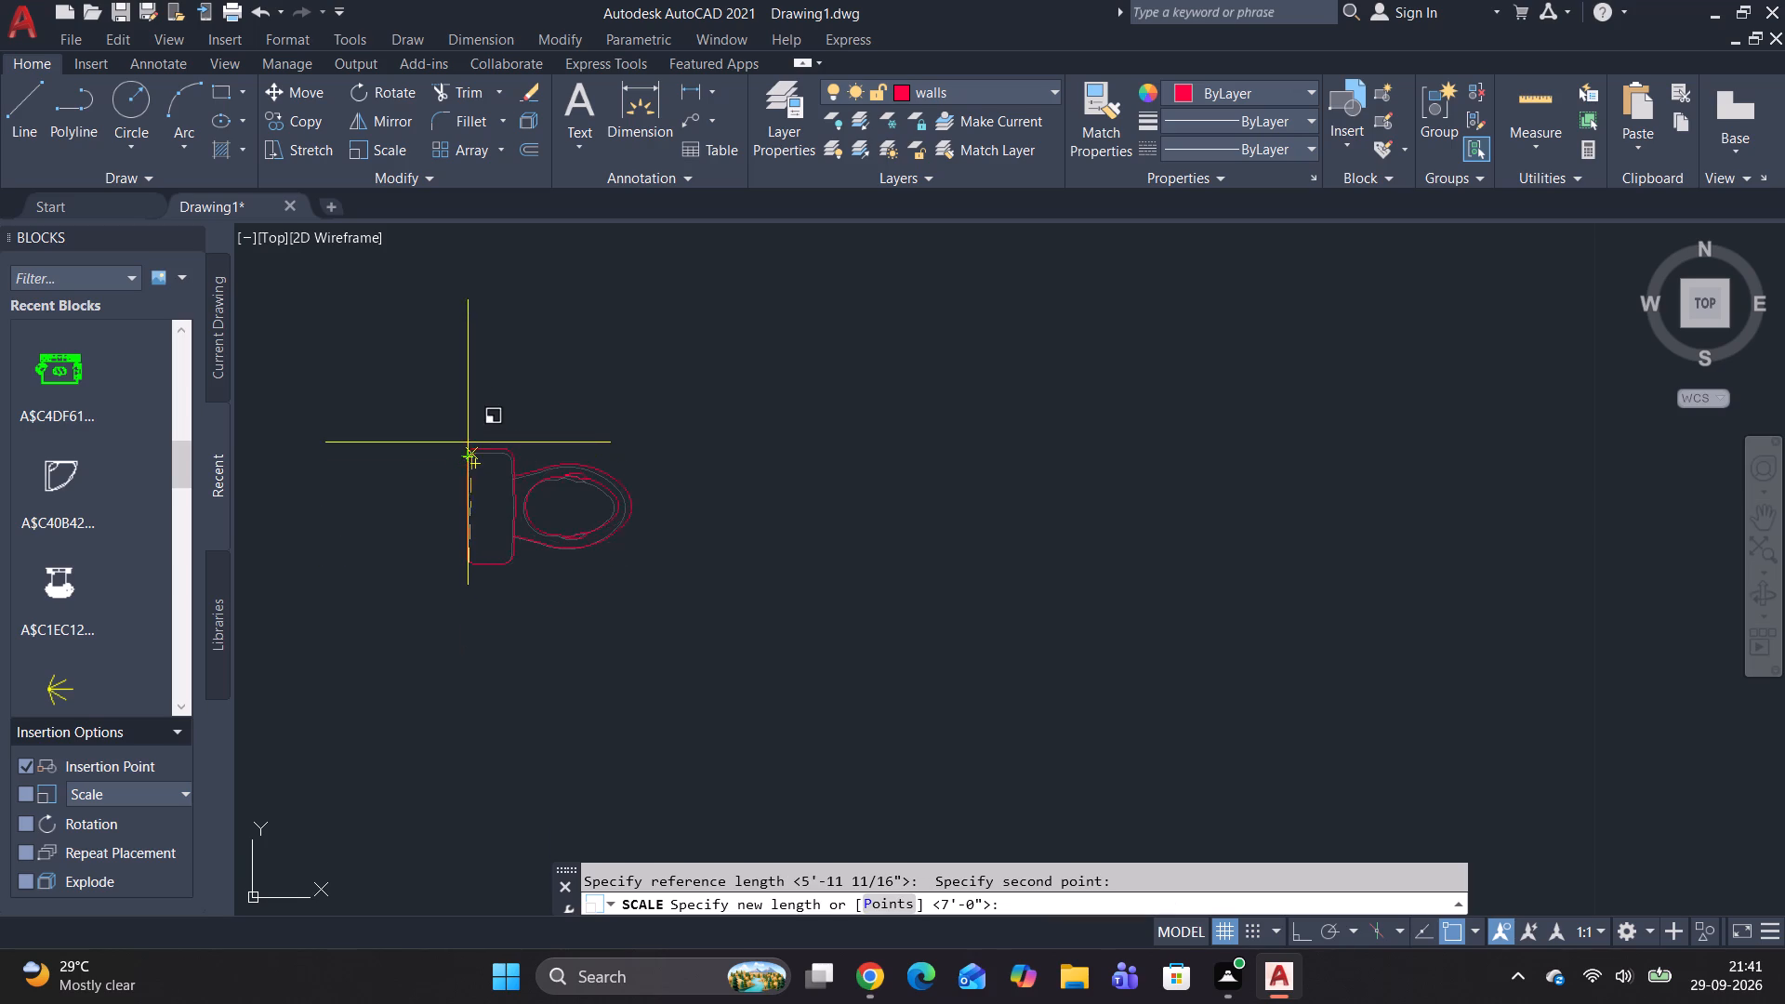
key(3)
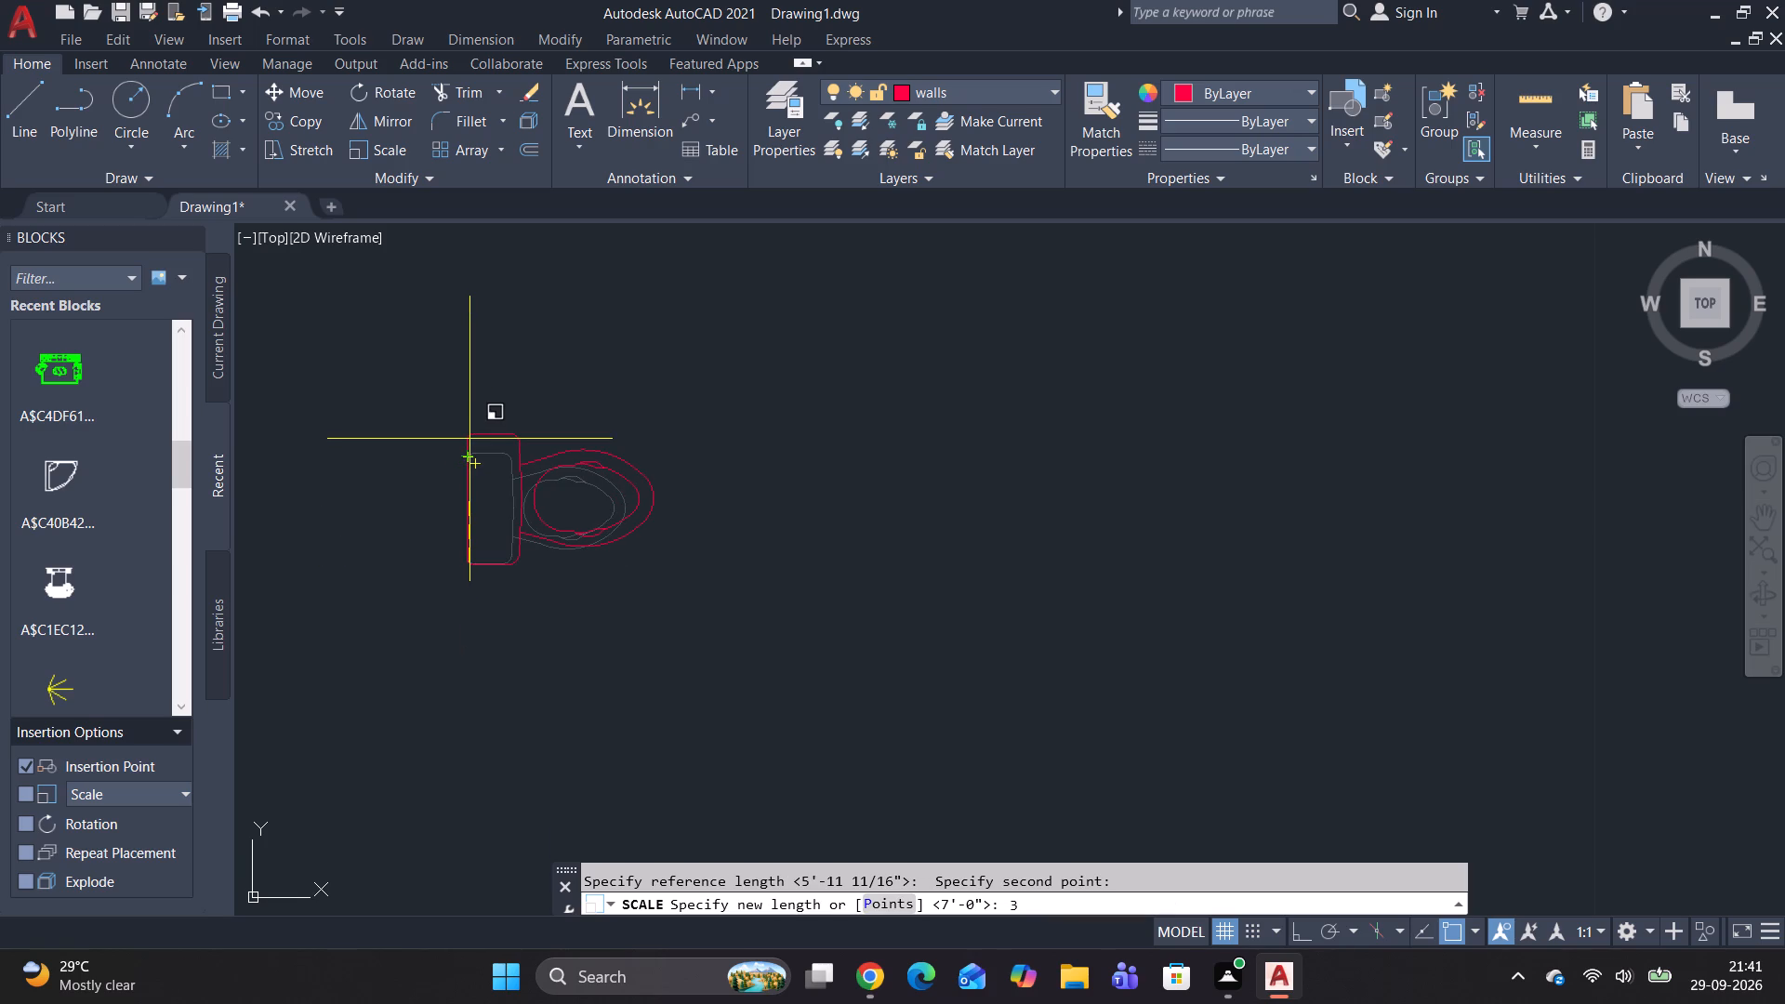
key(apostrophe)
key(Return)
Create a new layer named "furniture block".
scroll(469, 439, down, 9)
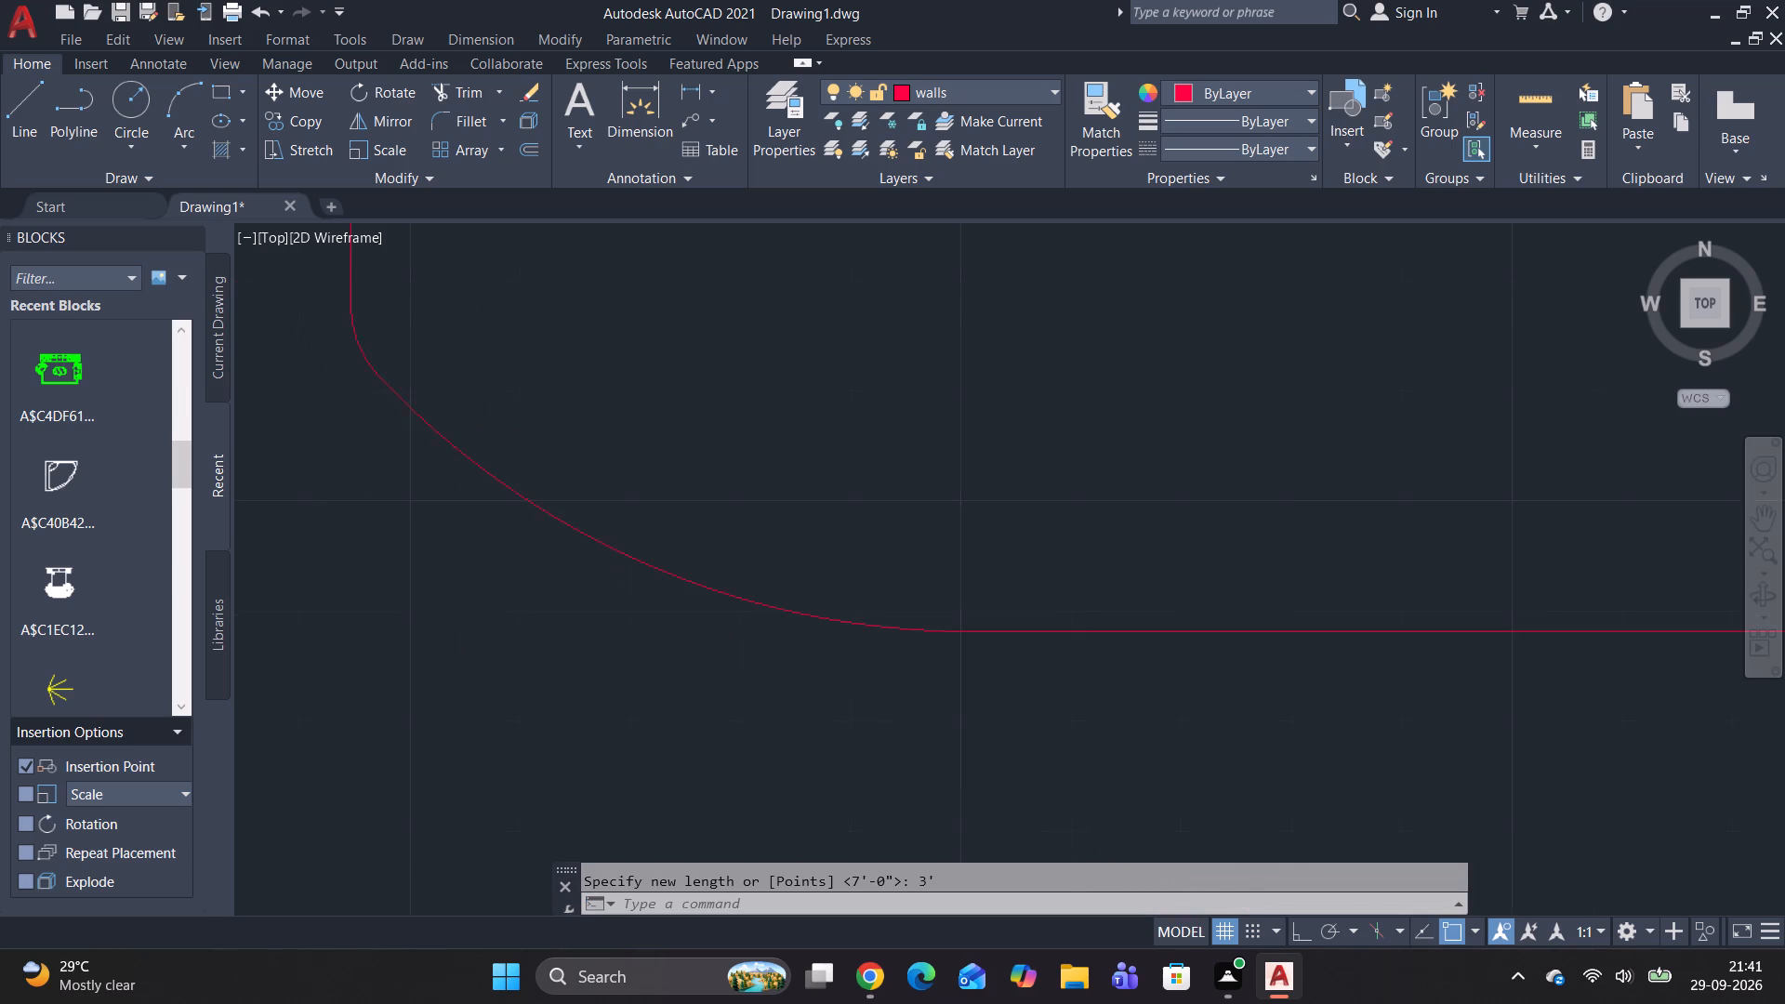
scroll(479, 464, down, 8)
middle_drag(483, 465, 556, 584)
scroll(483, 465, down, 1)
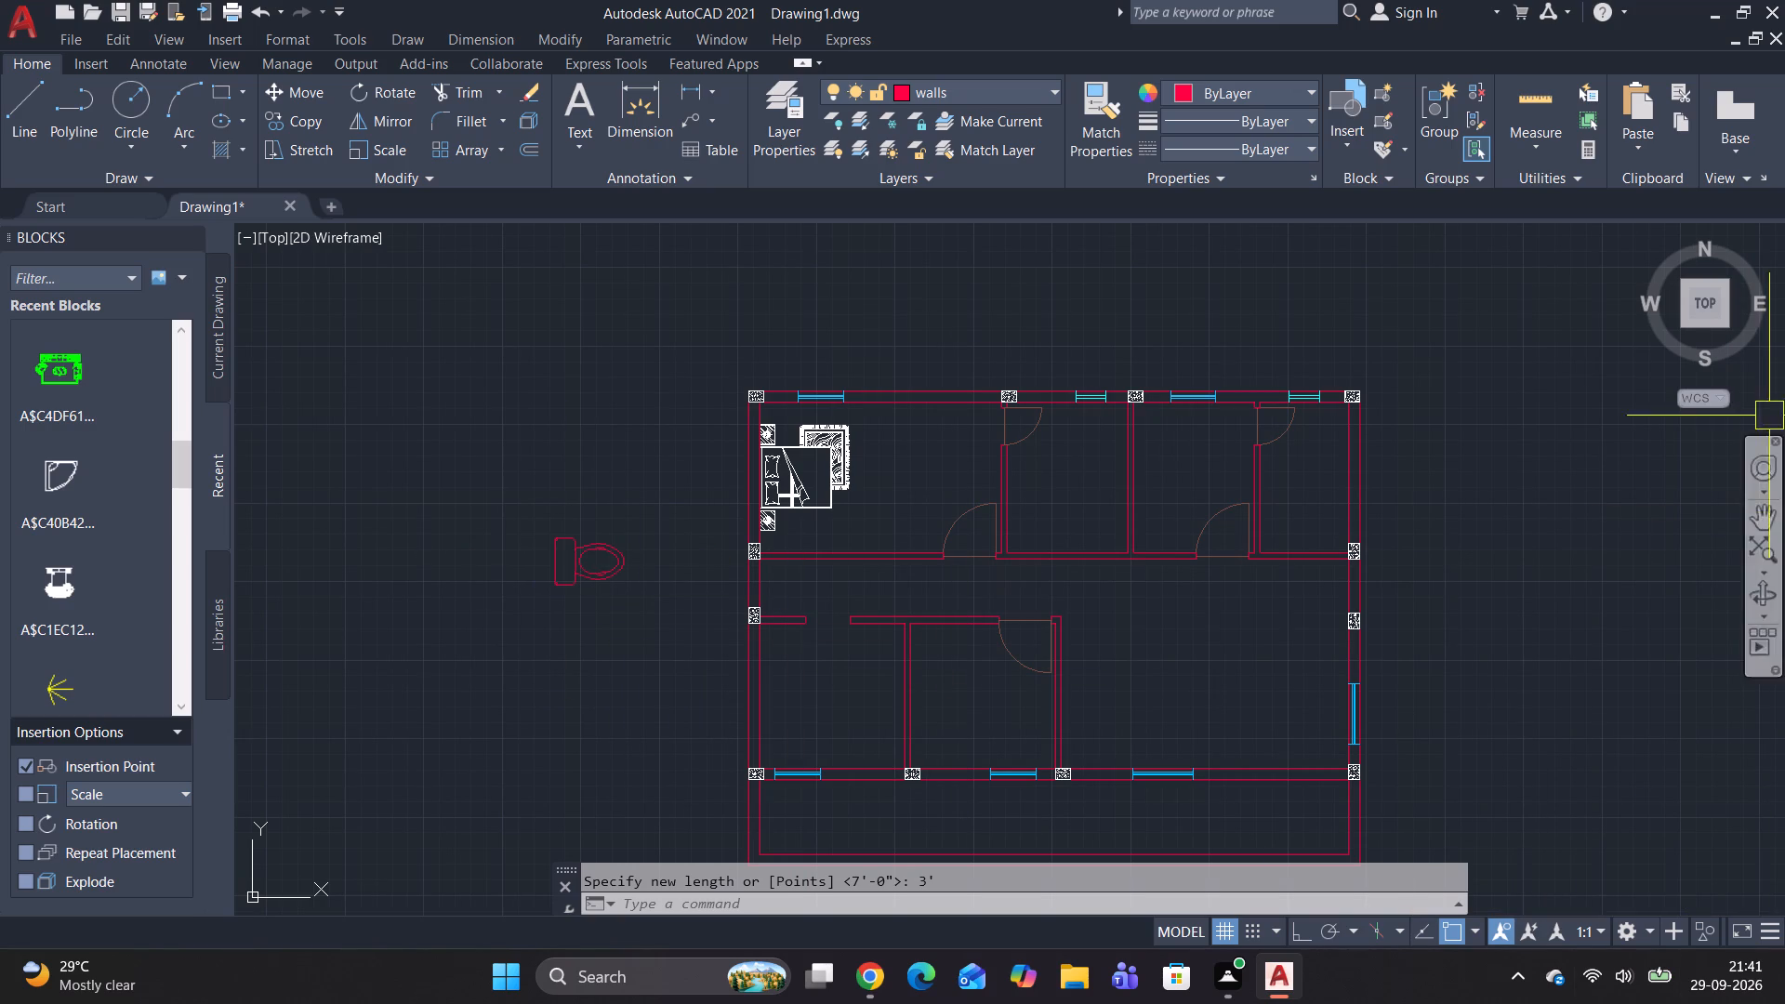
double_click(787, 95)
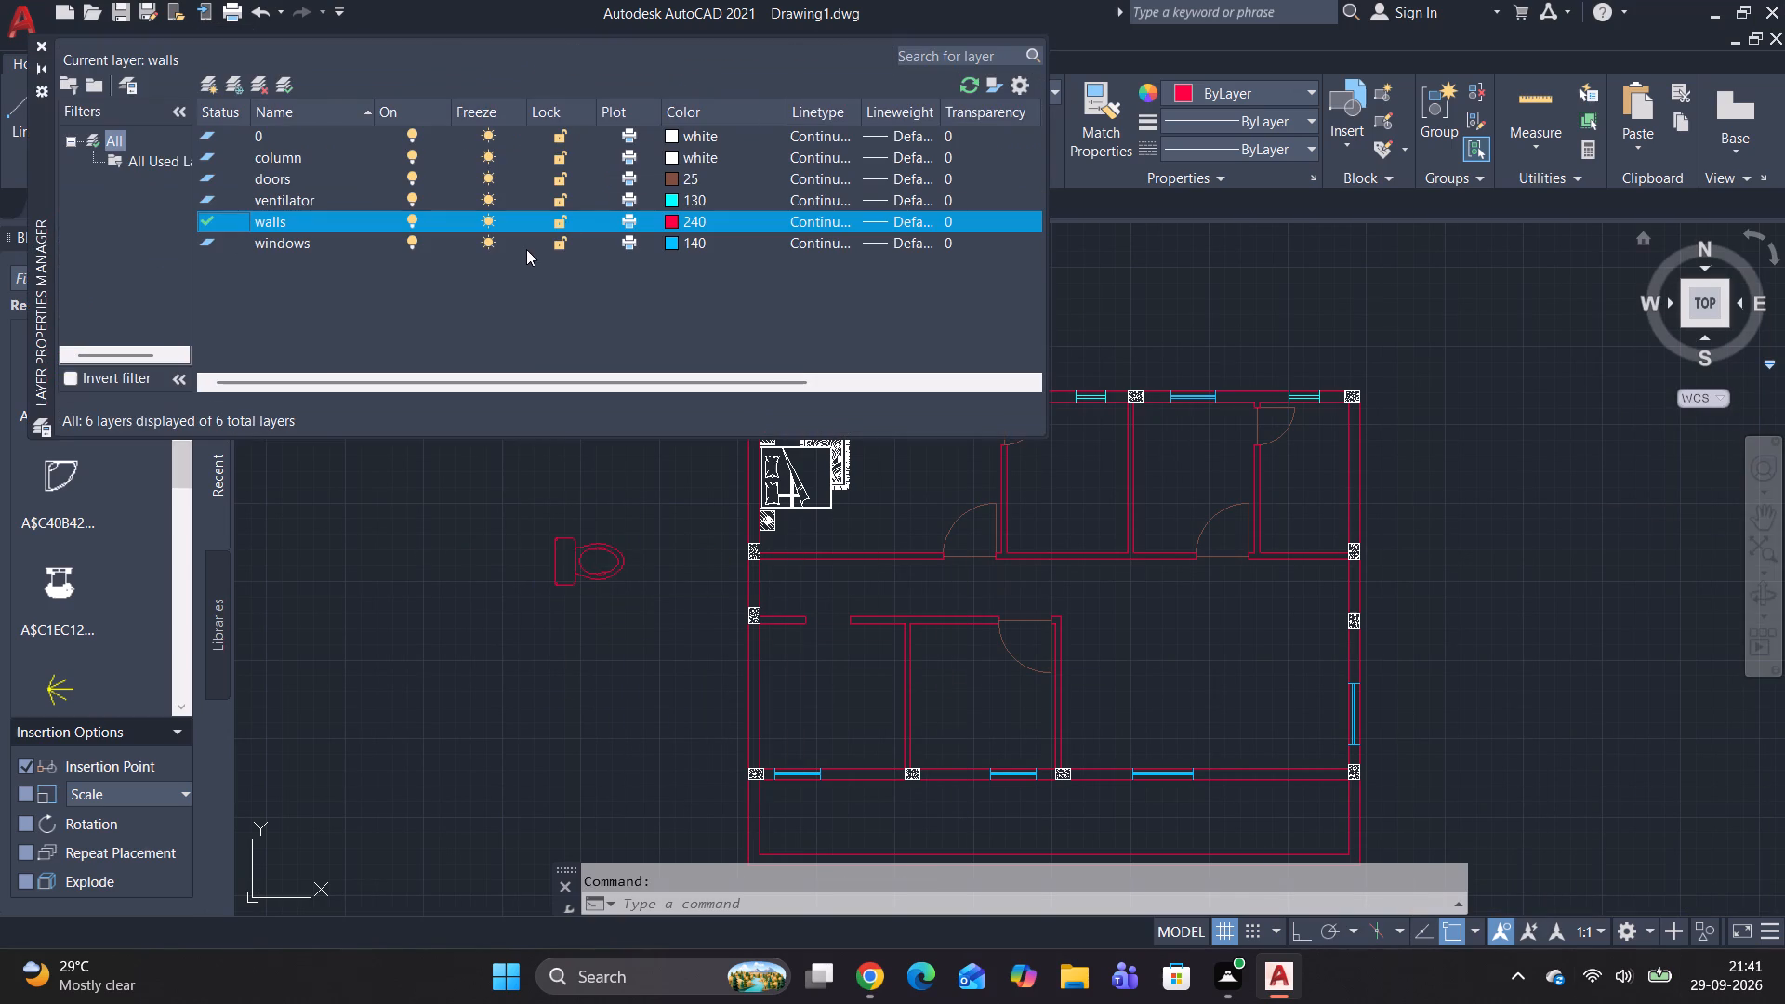
click(340, 247)
click(340, 235)
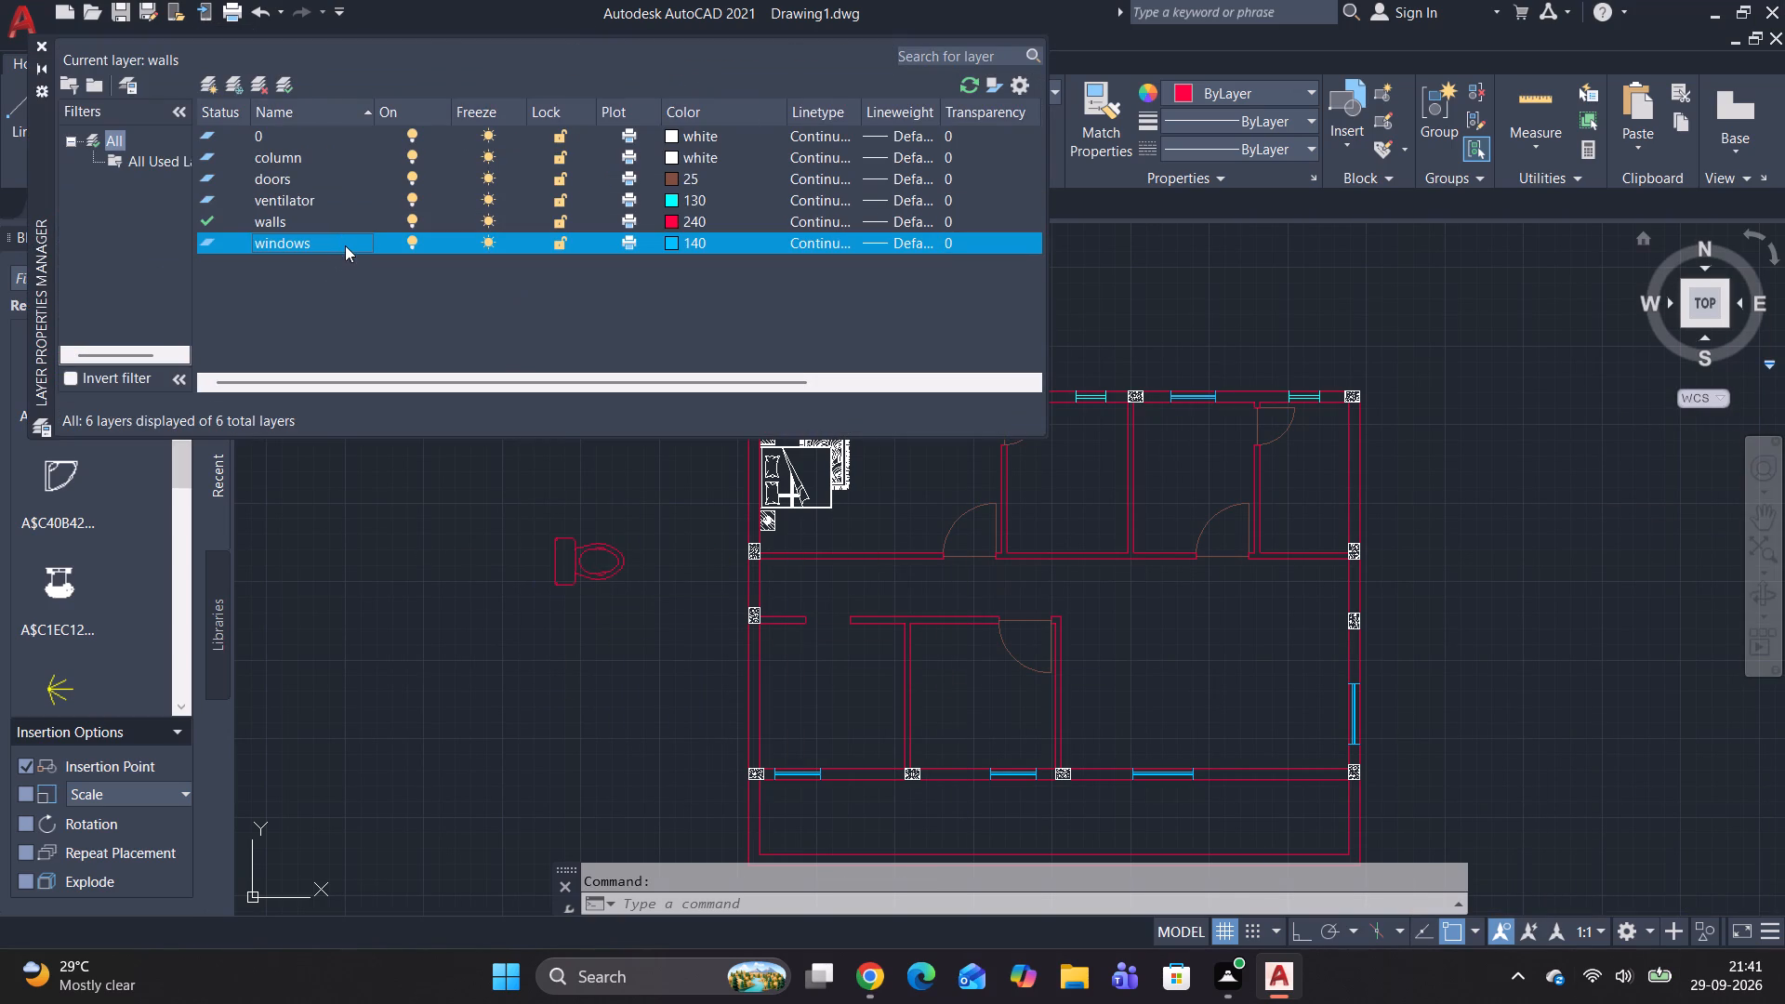
click(345, 245)
key(Return)
key(Return)
key(Return)
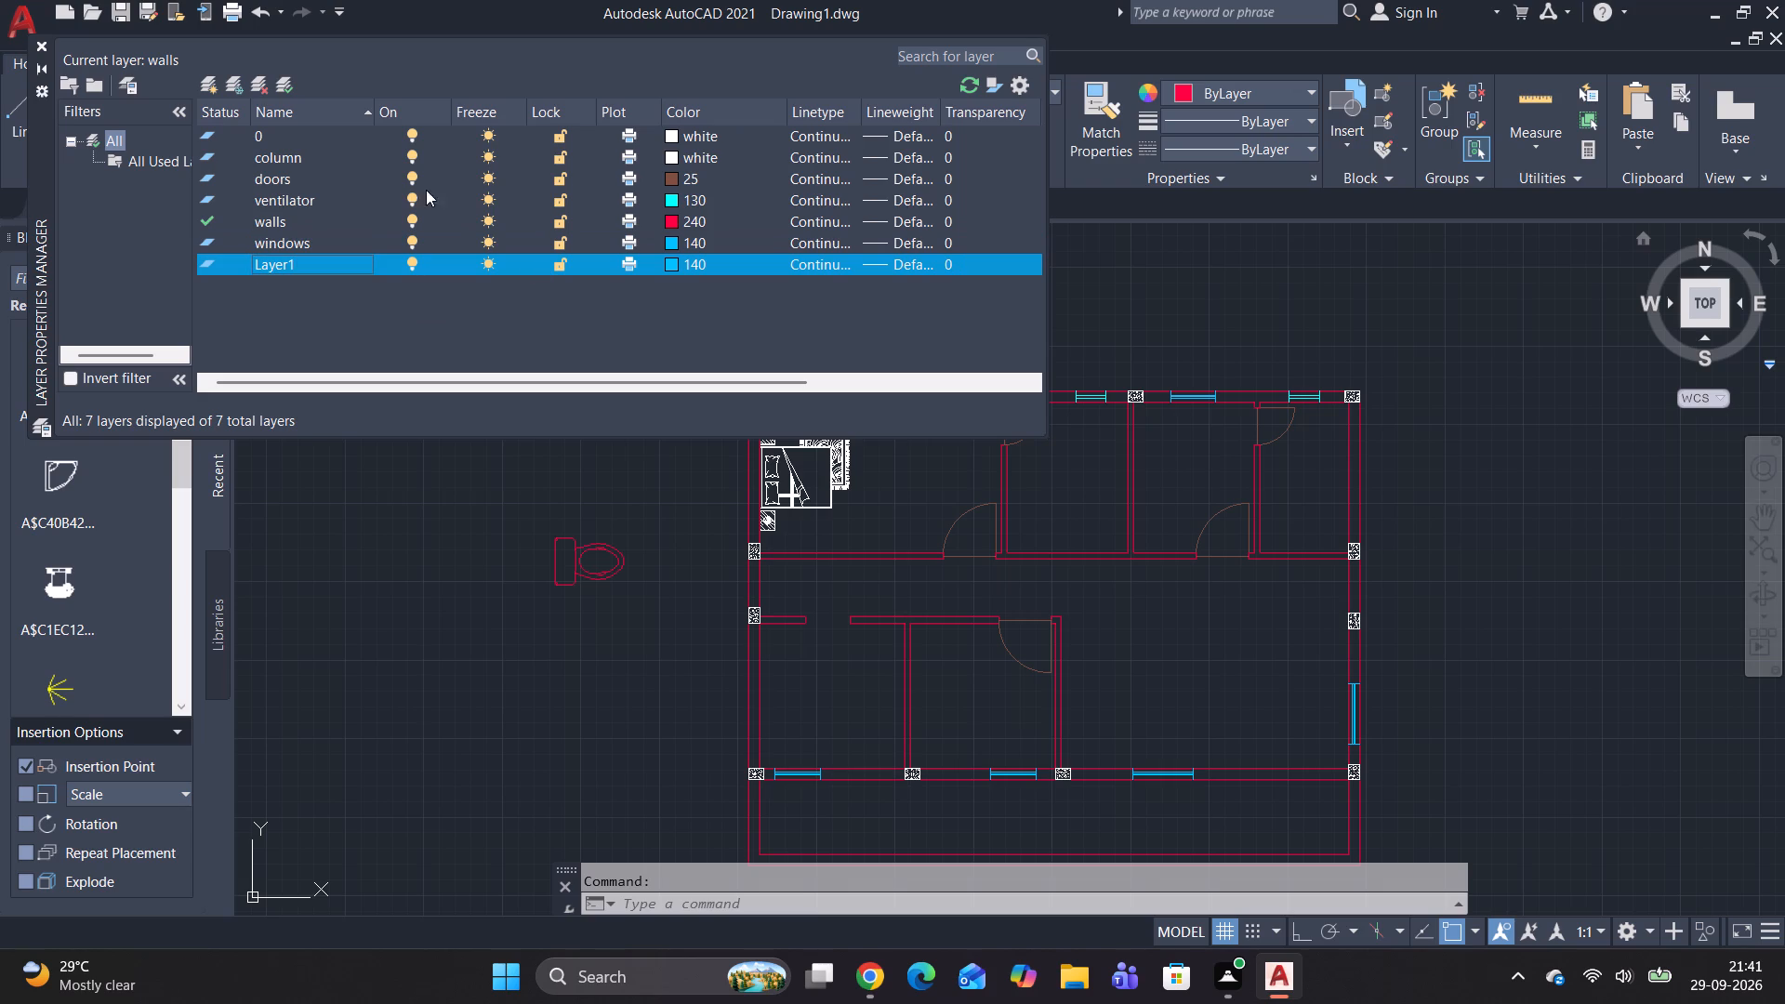
click(331, 266)
click(331, 266)
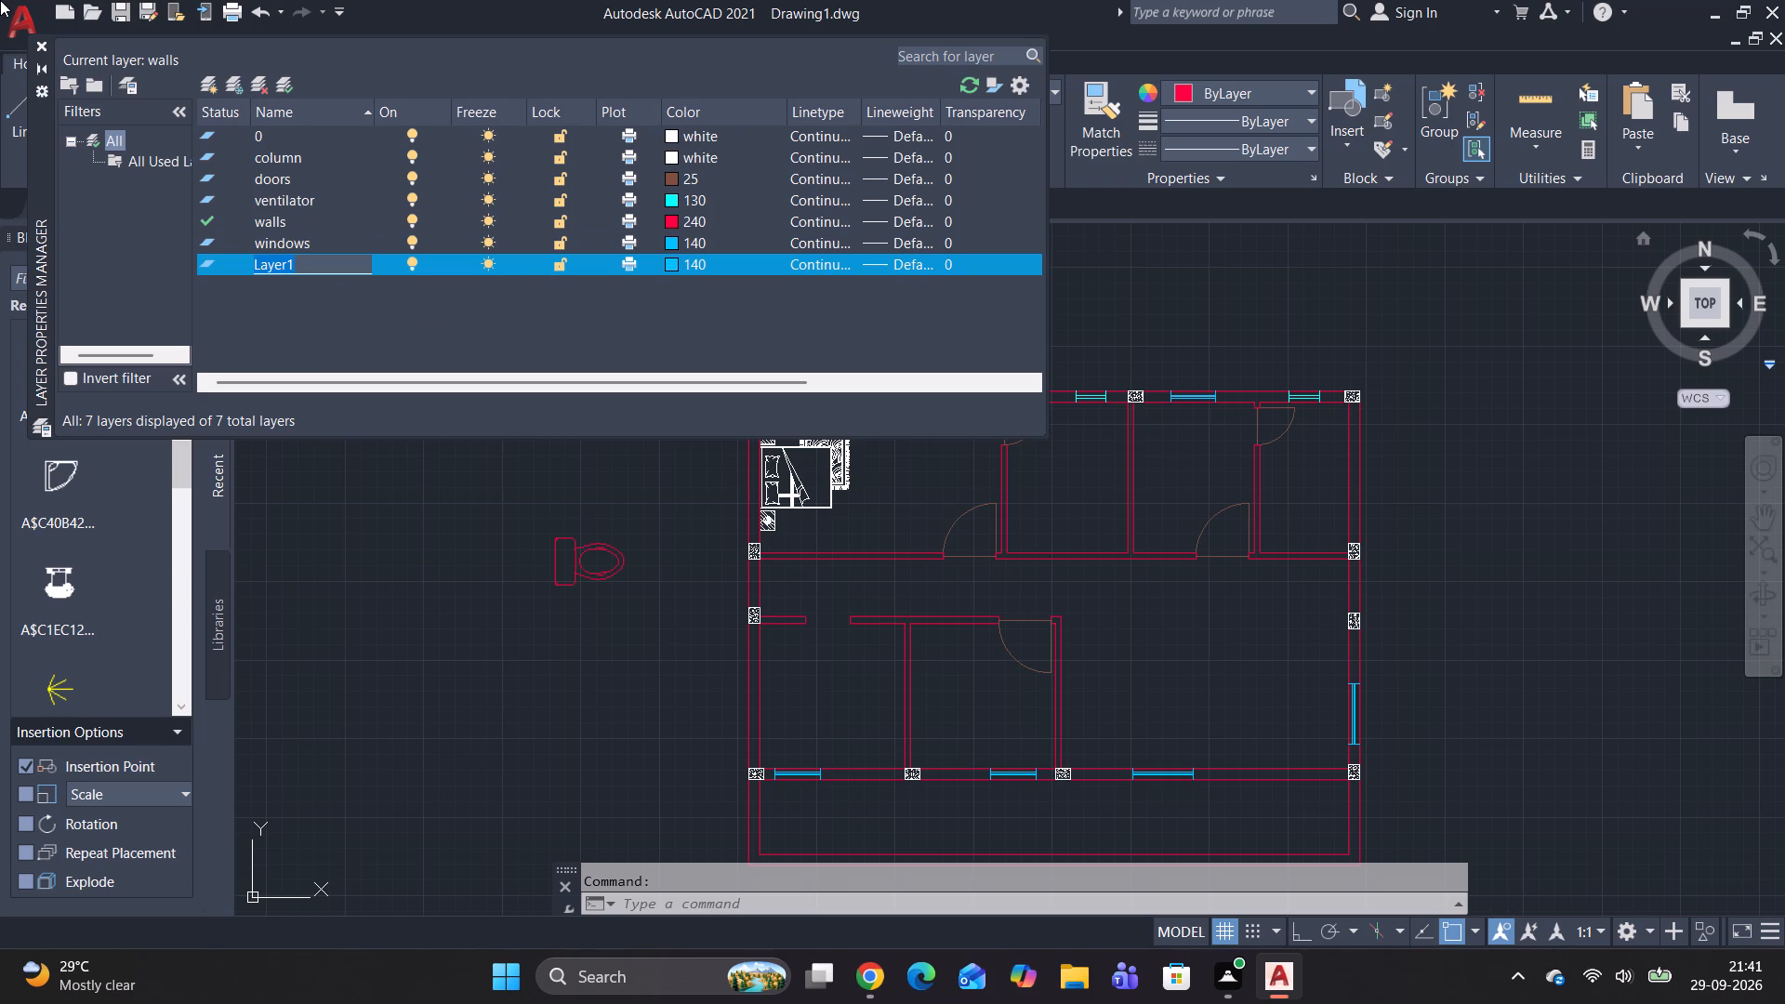
key(BackSpace)
text(furniture block)
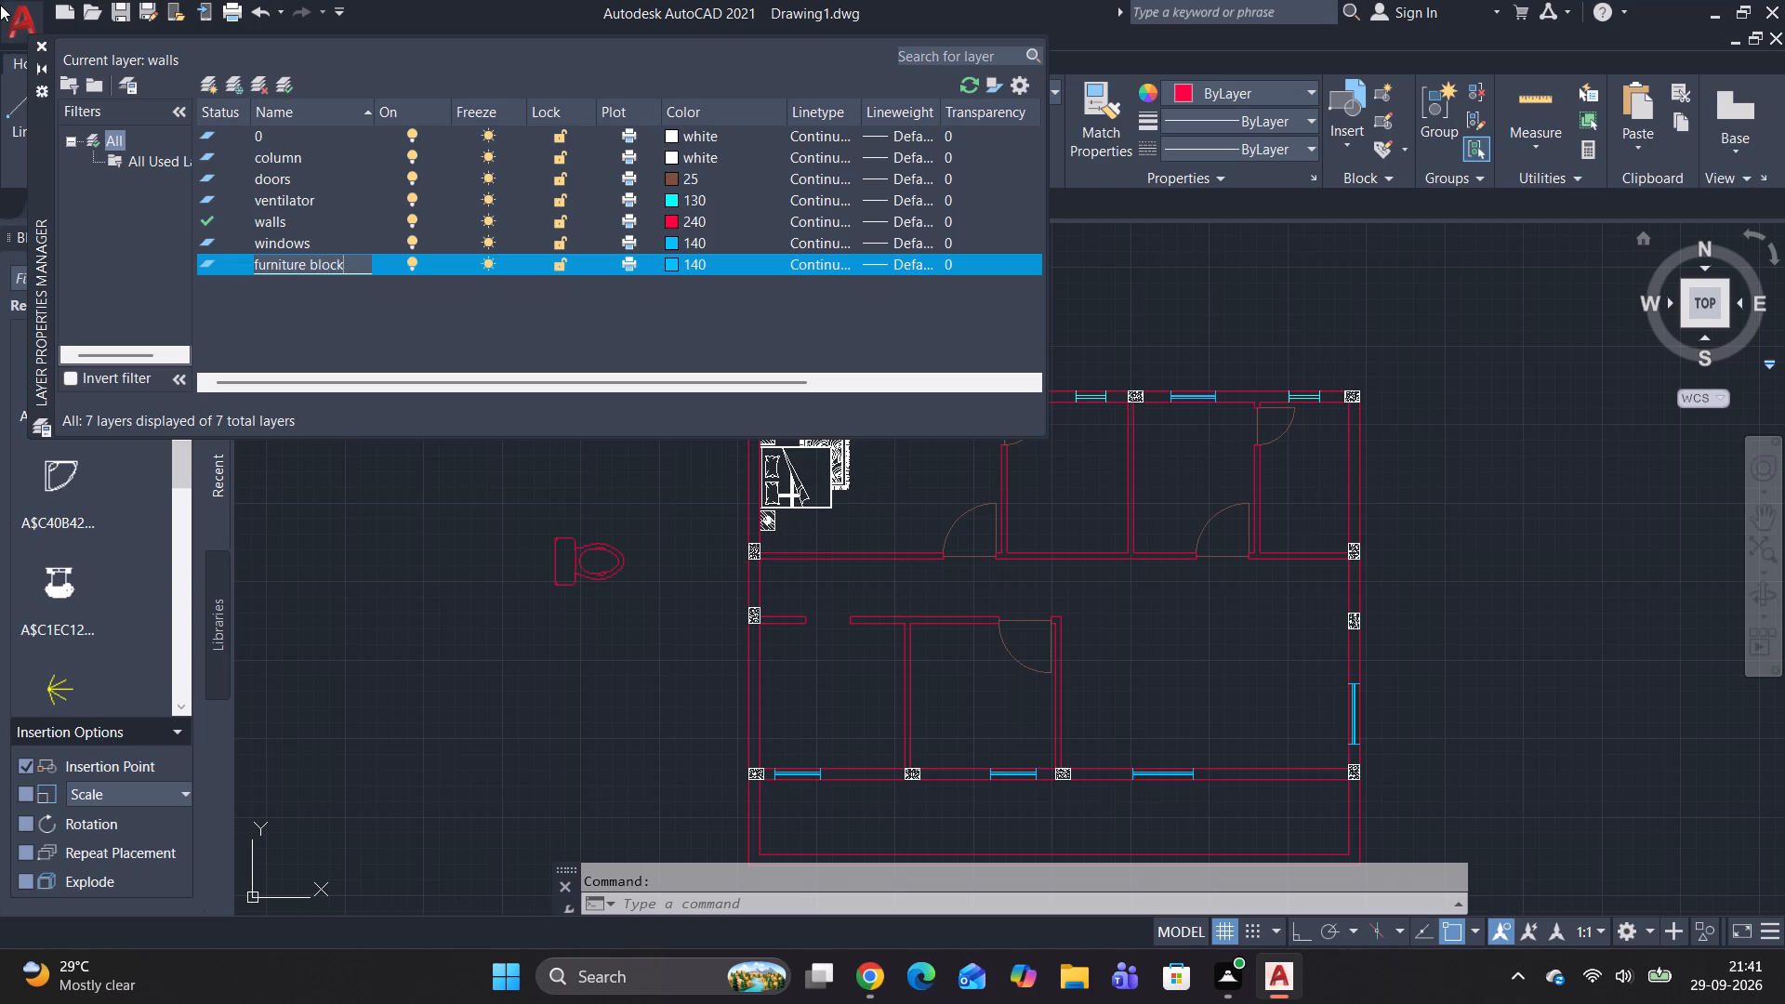
Set the furniture block layer's colour to white and close the layer manager.
click(669, 255)
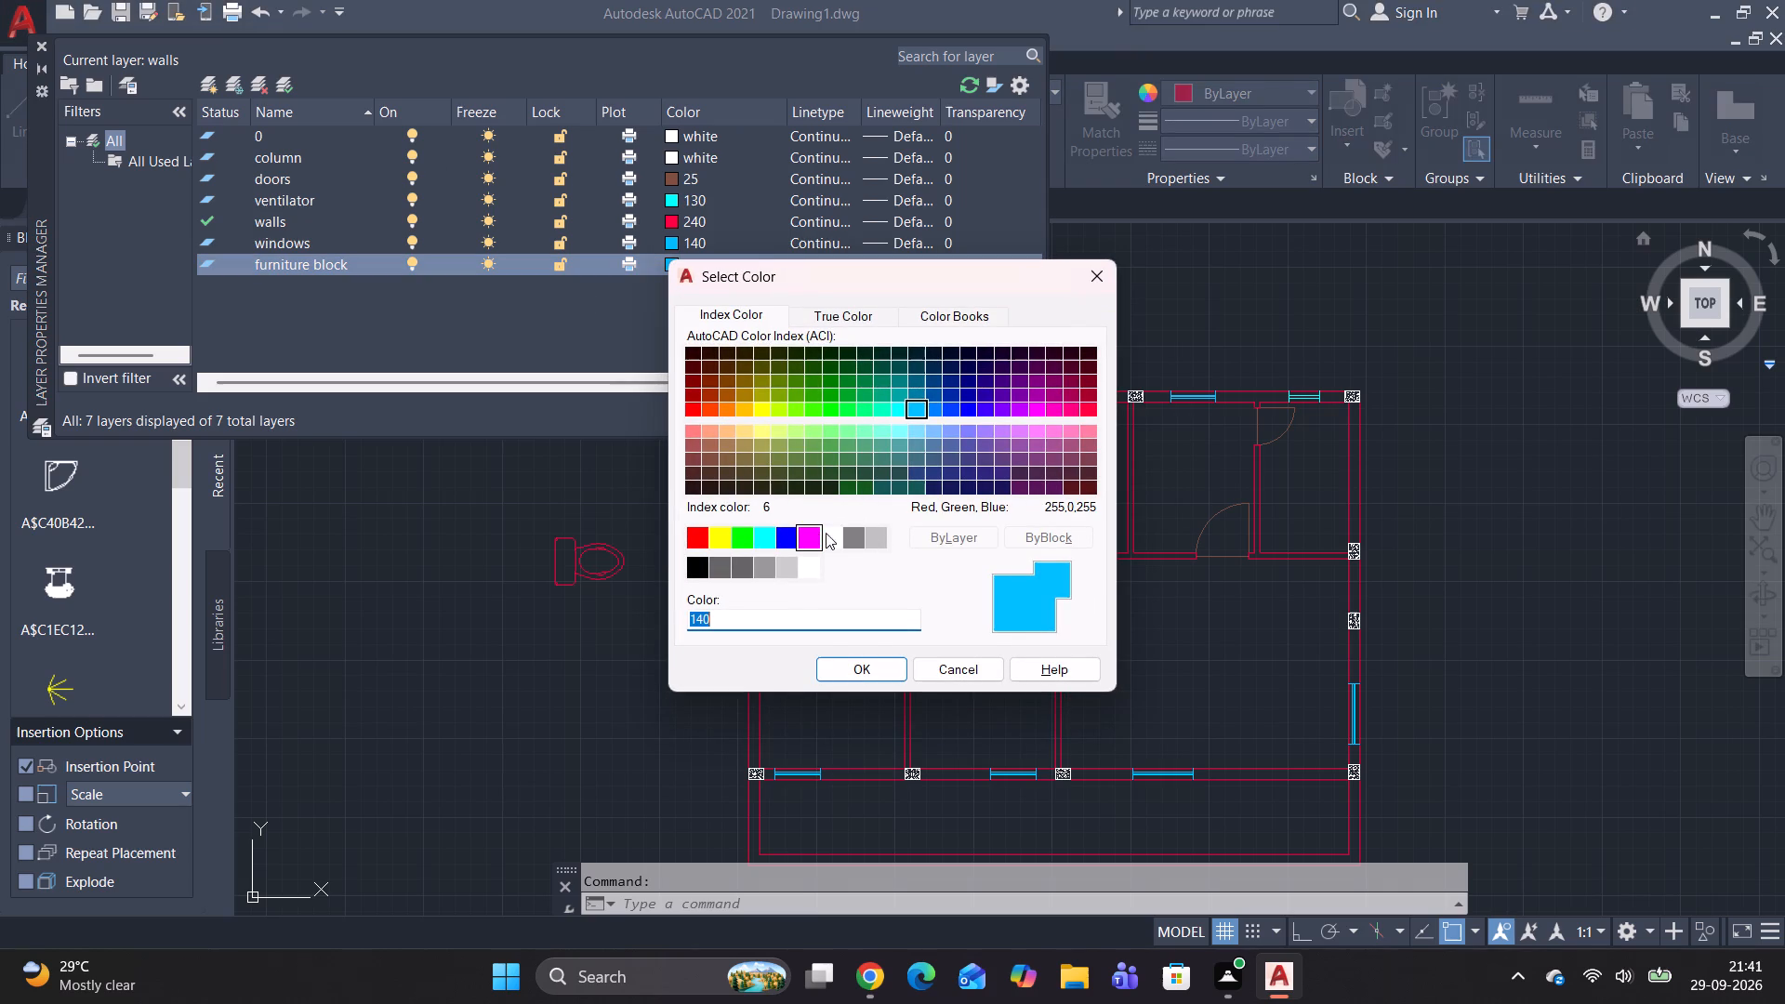
click(825, 543)
click(836, 680)
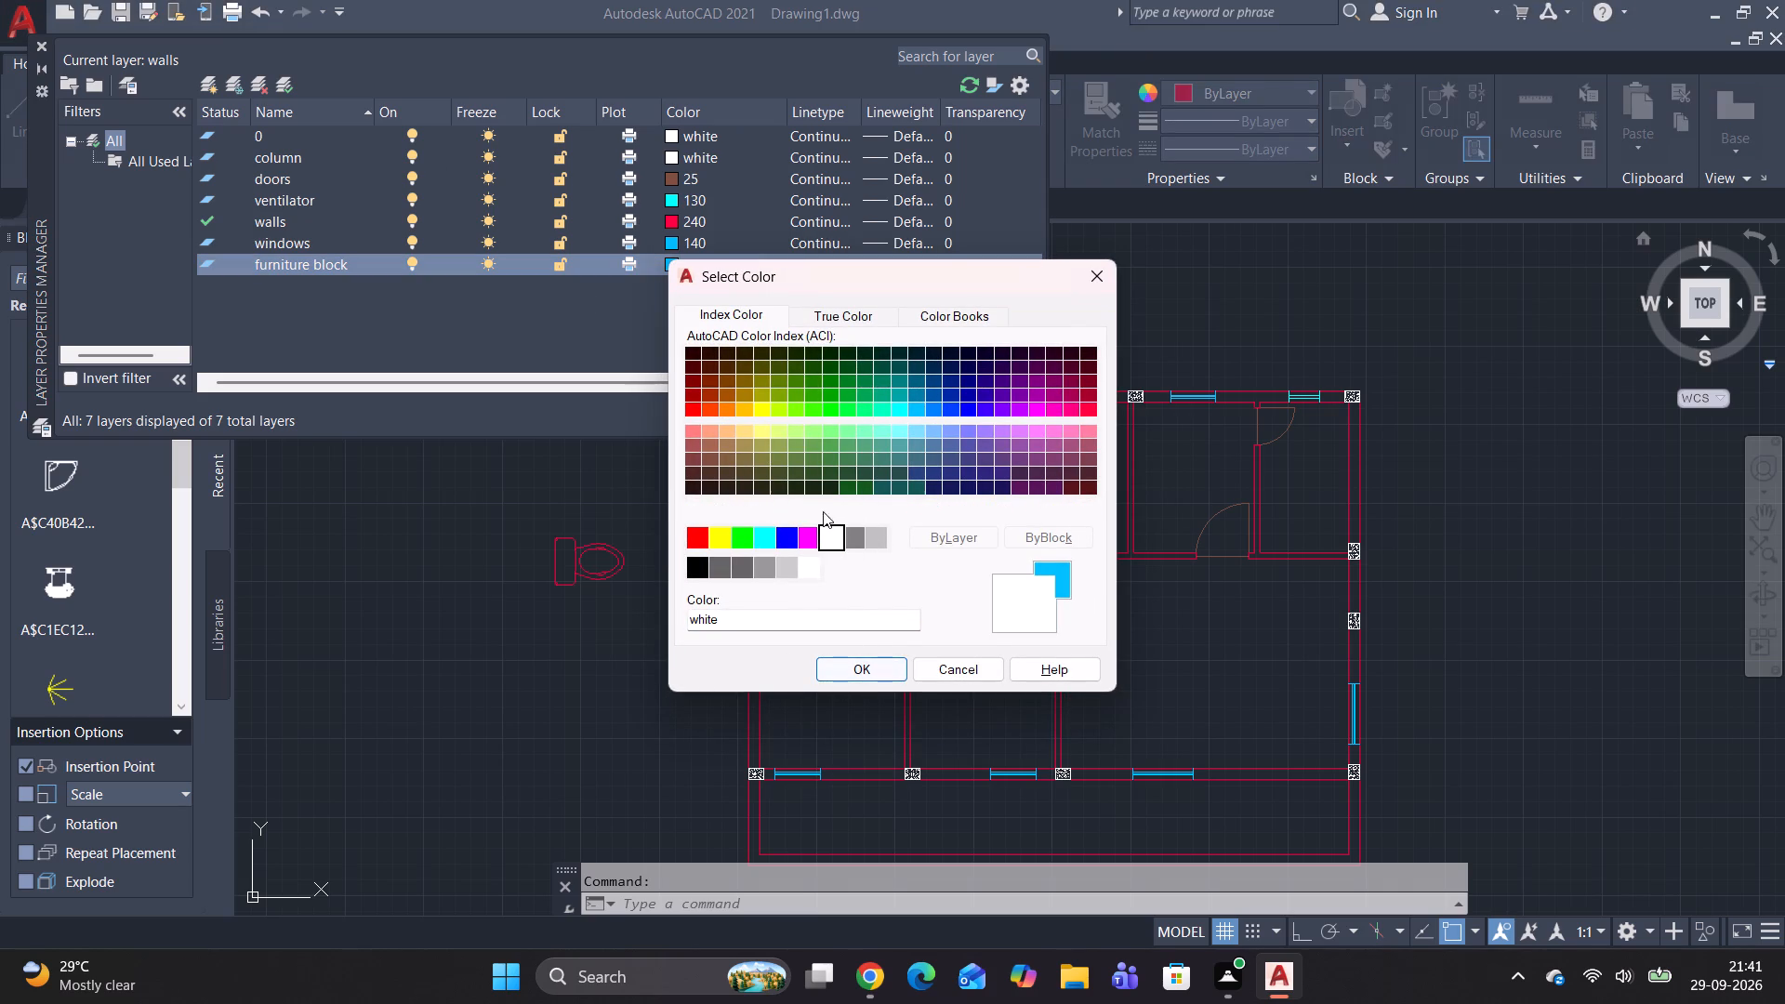
click(850, 668)
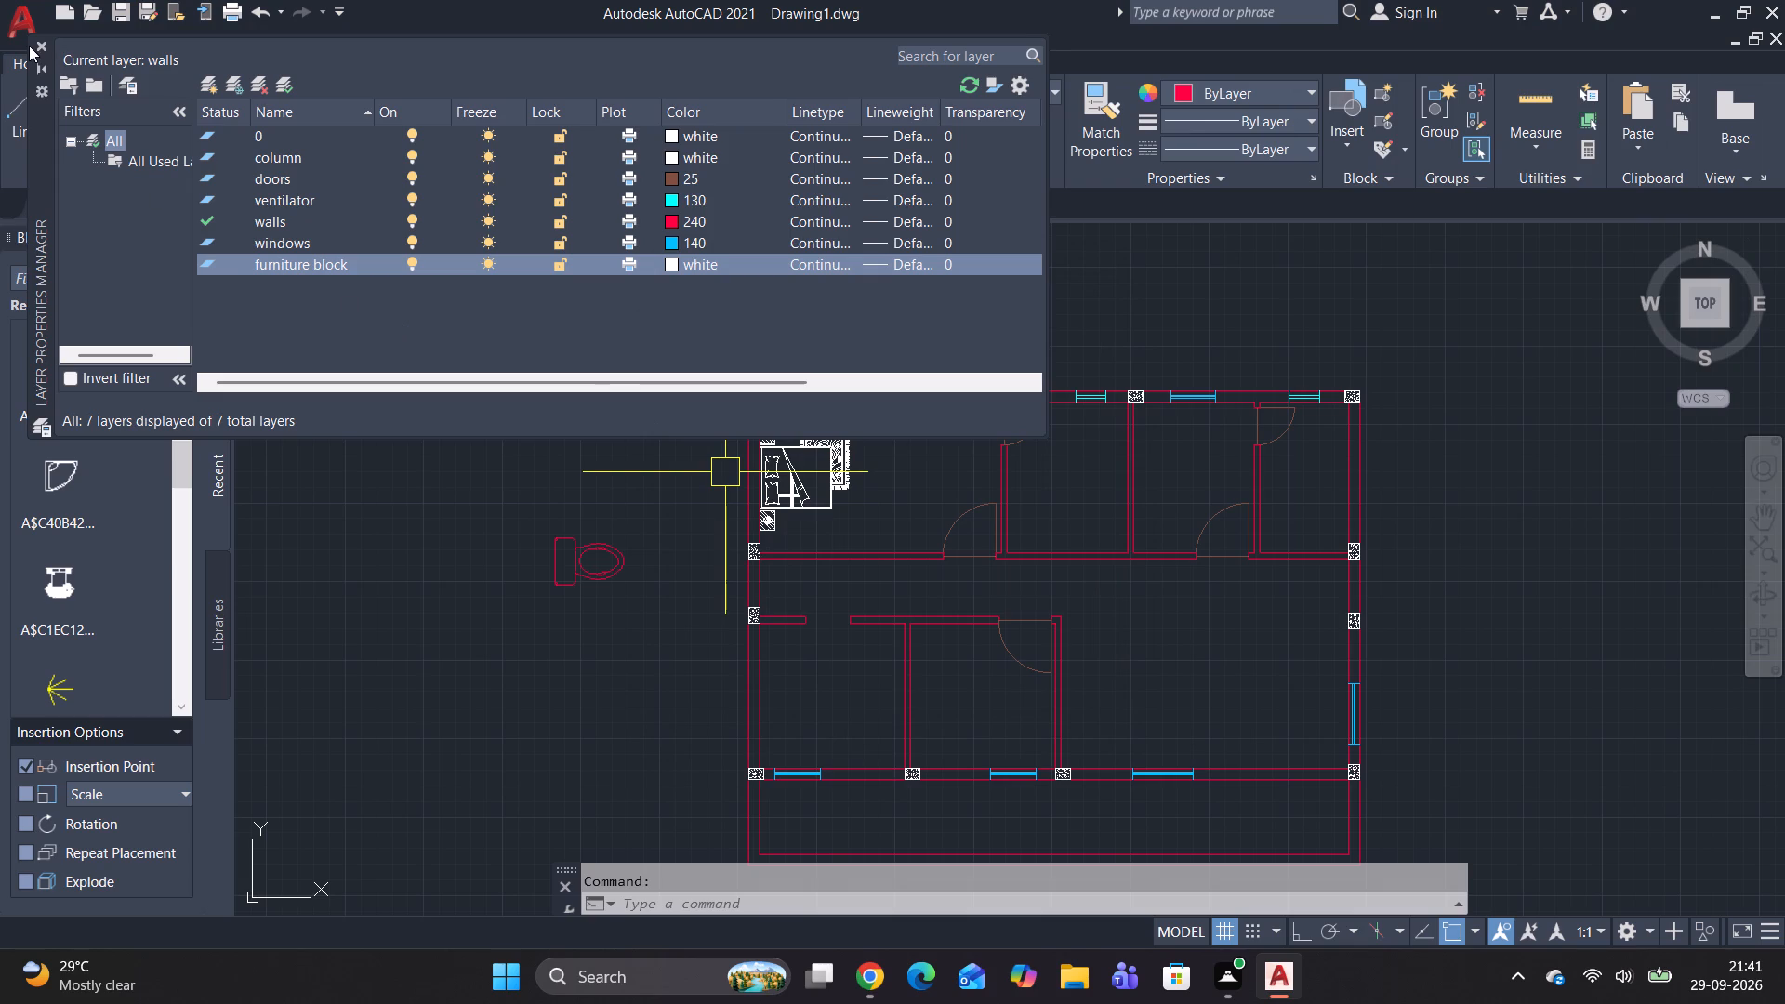
click(39, 45)
Assign the toilet block to the furniture block layer.
click(575, 575)
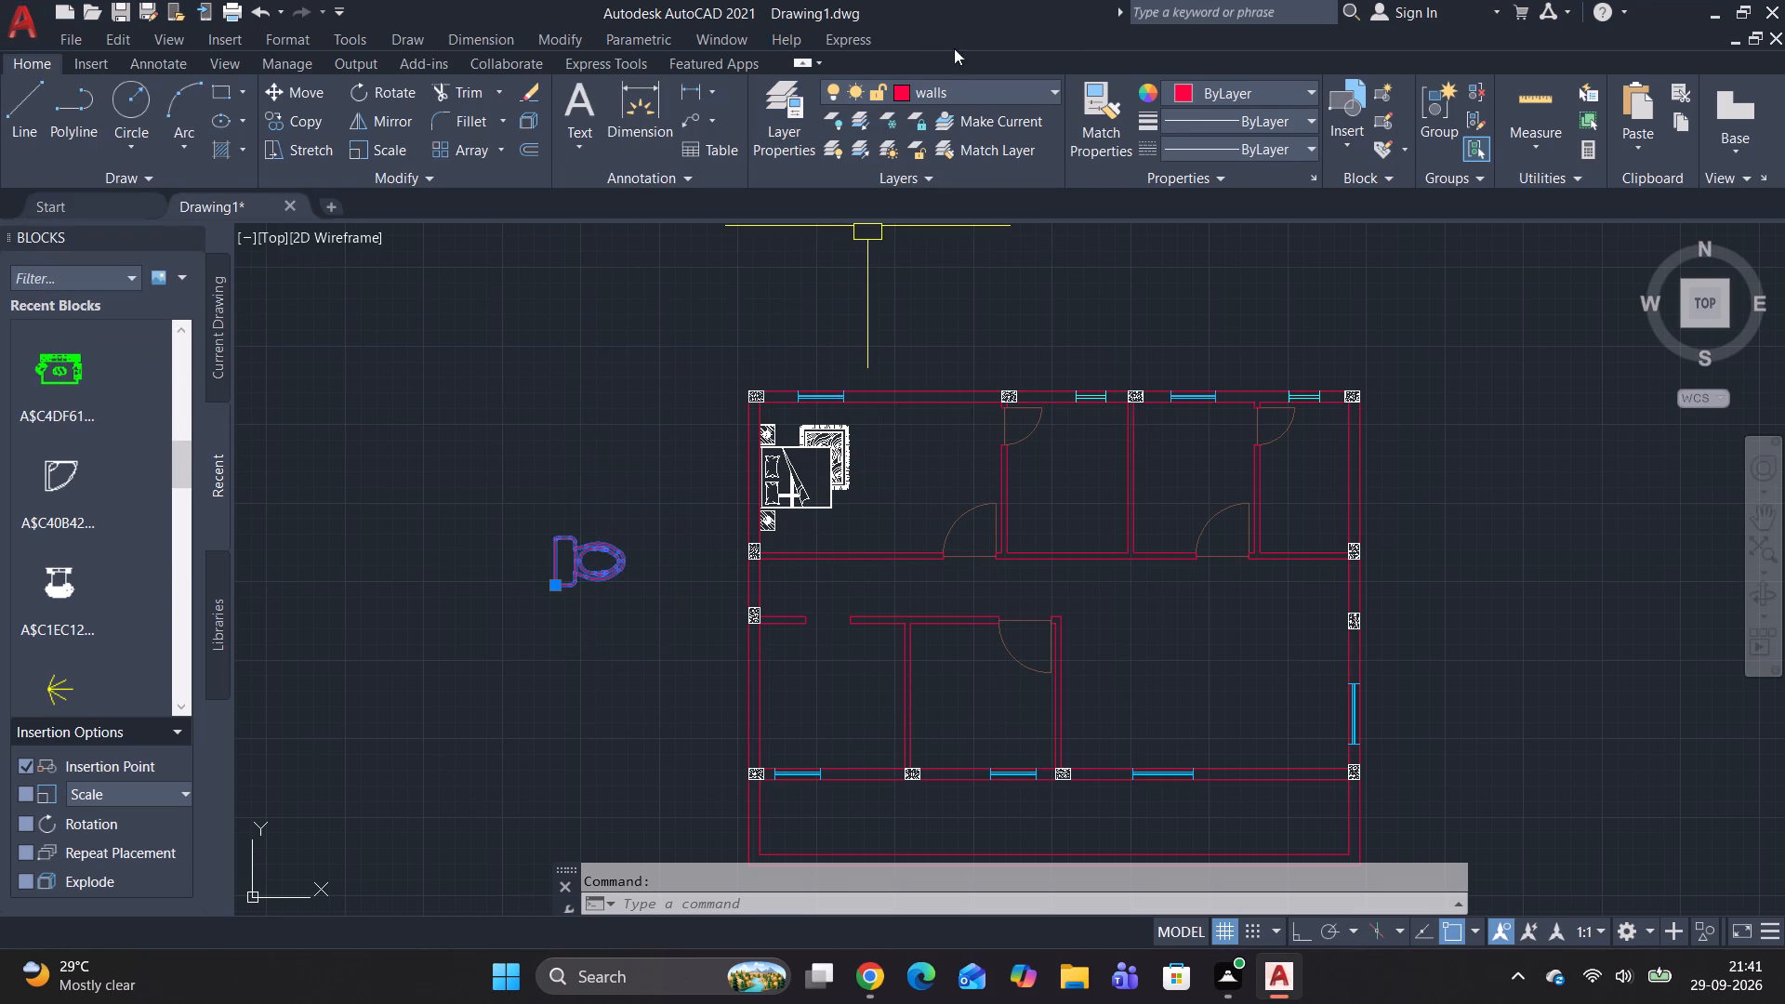
click(988, 99)
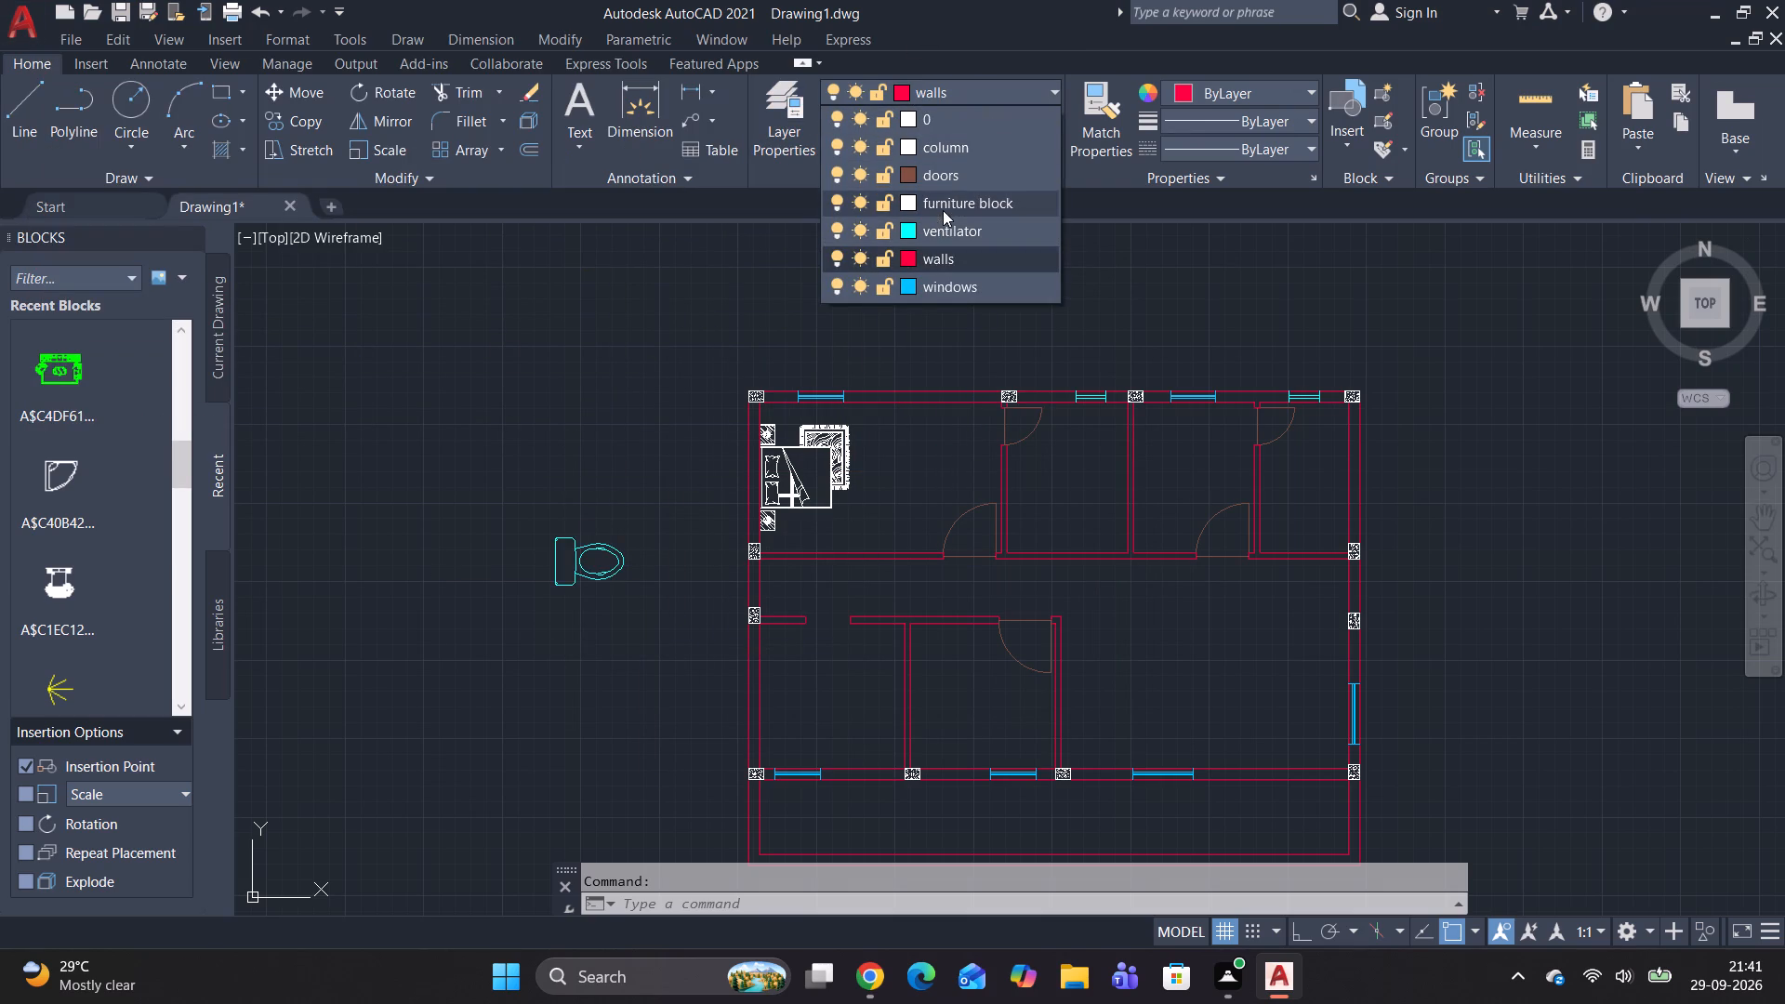
click(940, 196)
key(Escape)
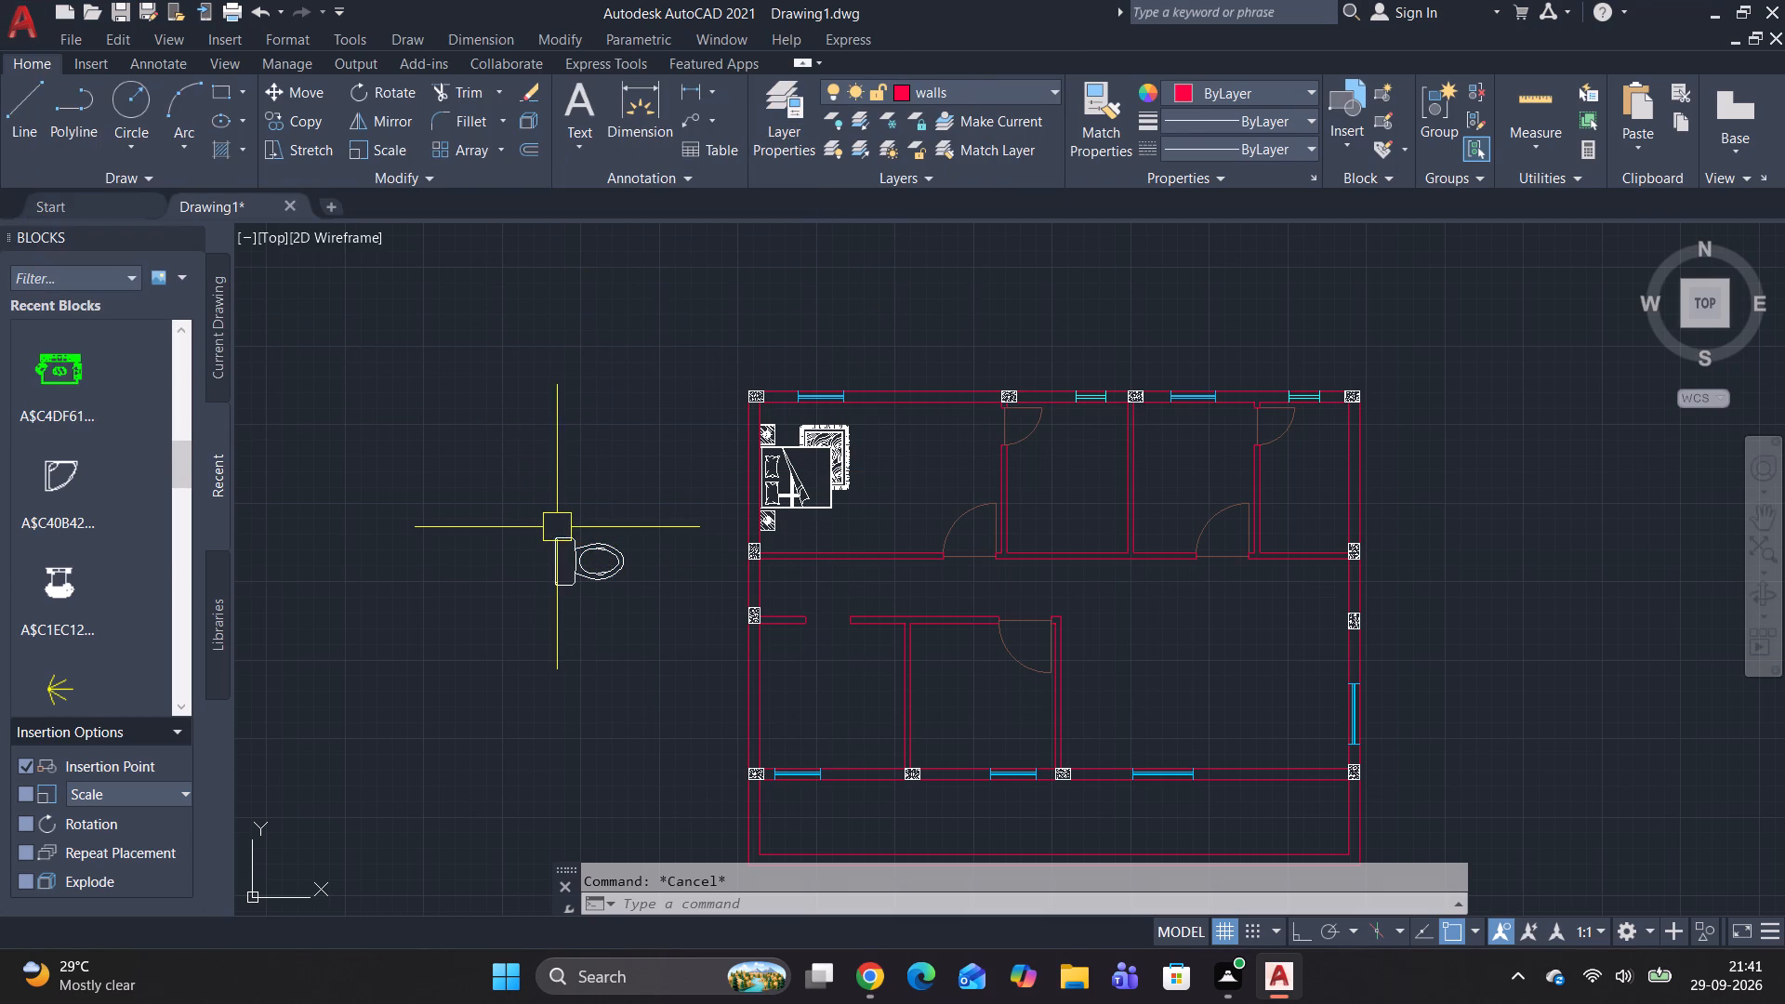
Rotate the toilet block 180° about its tank's back edge so the bowl points west.
click(550, 582)
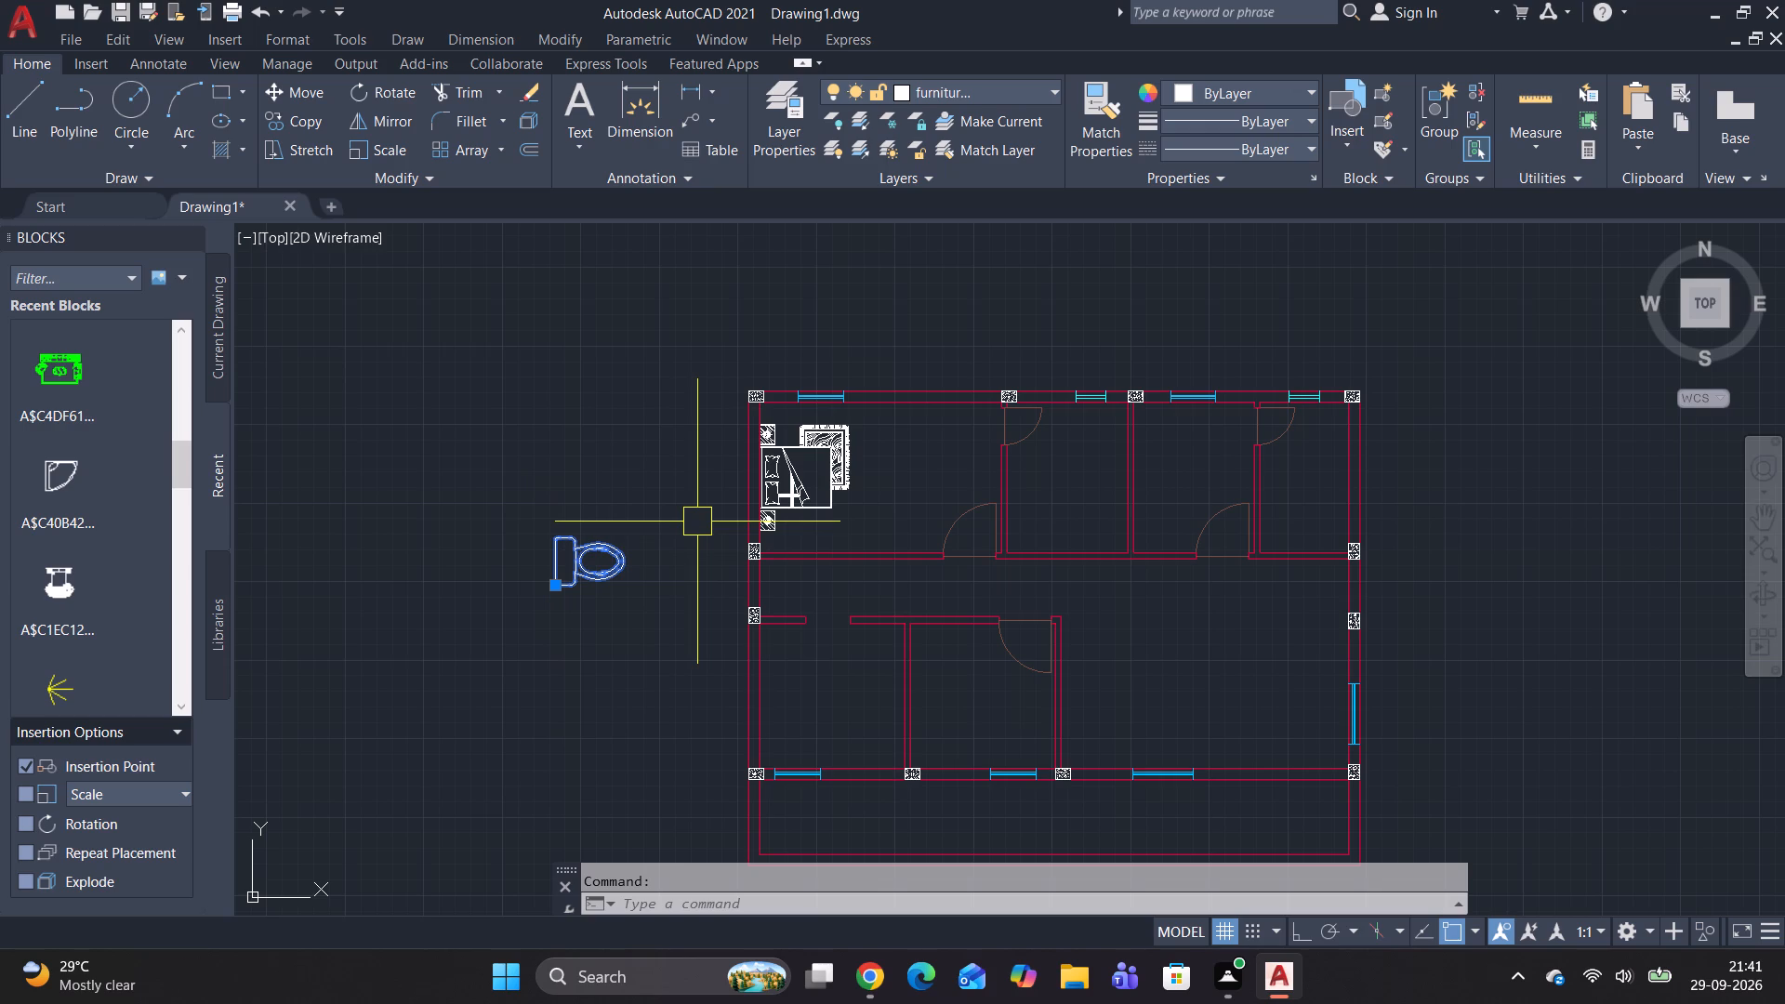
text(ro)
key(space)
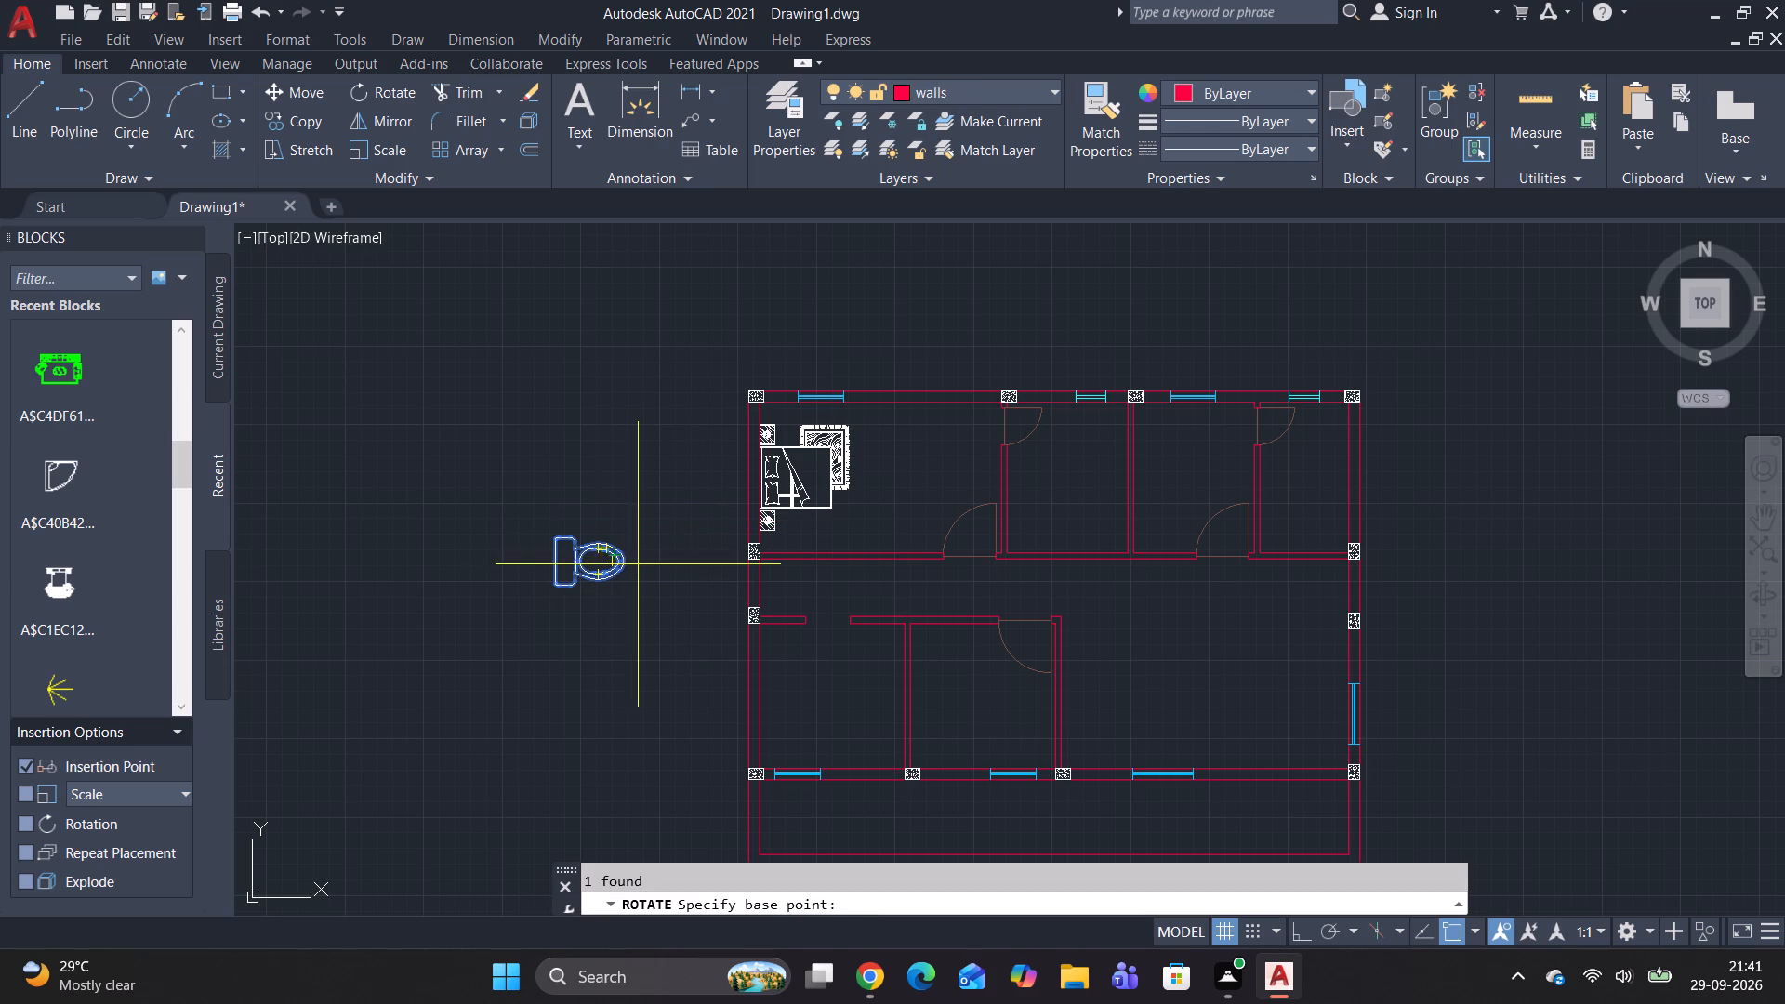
click(553, 564)
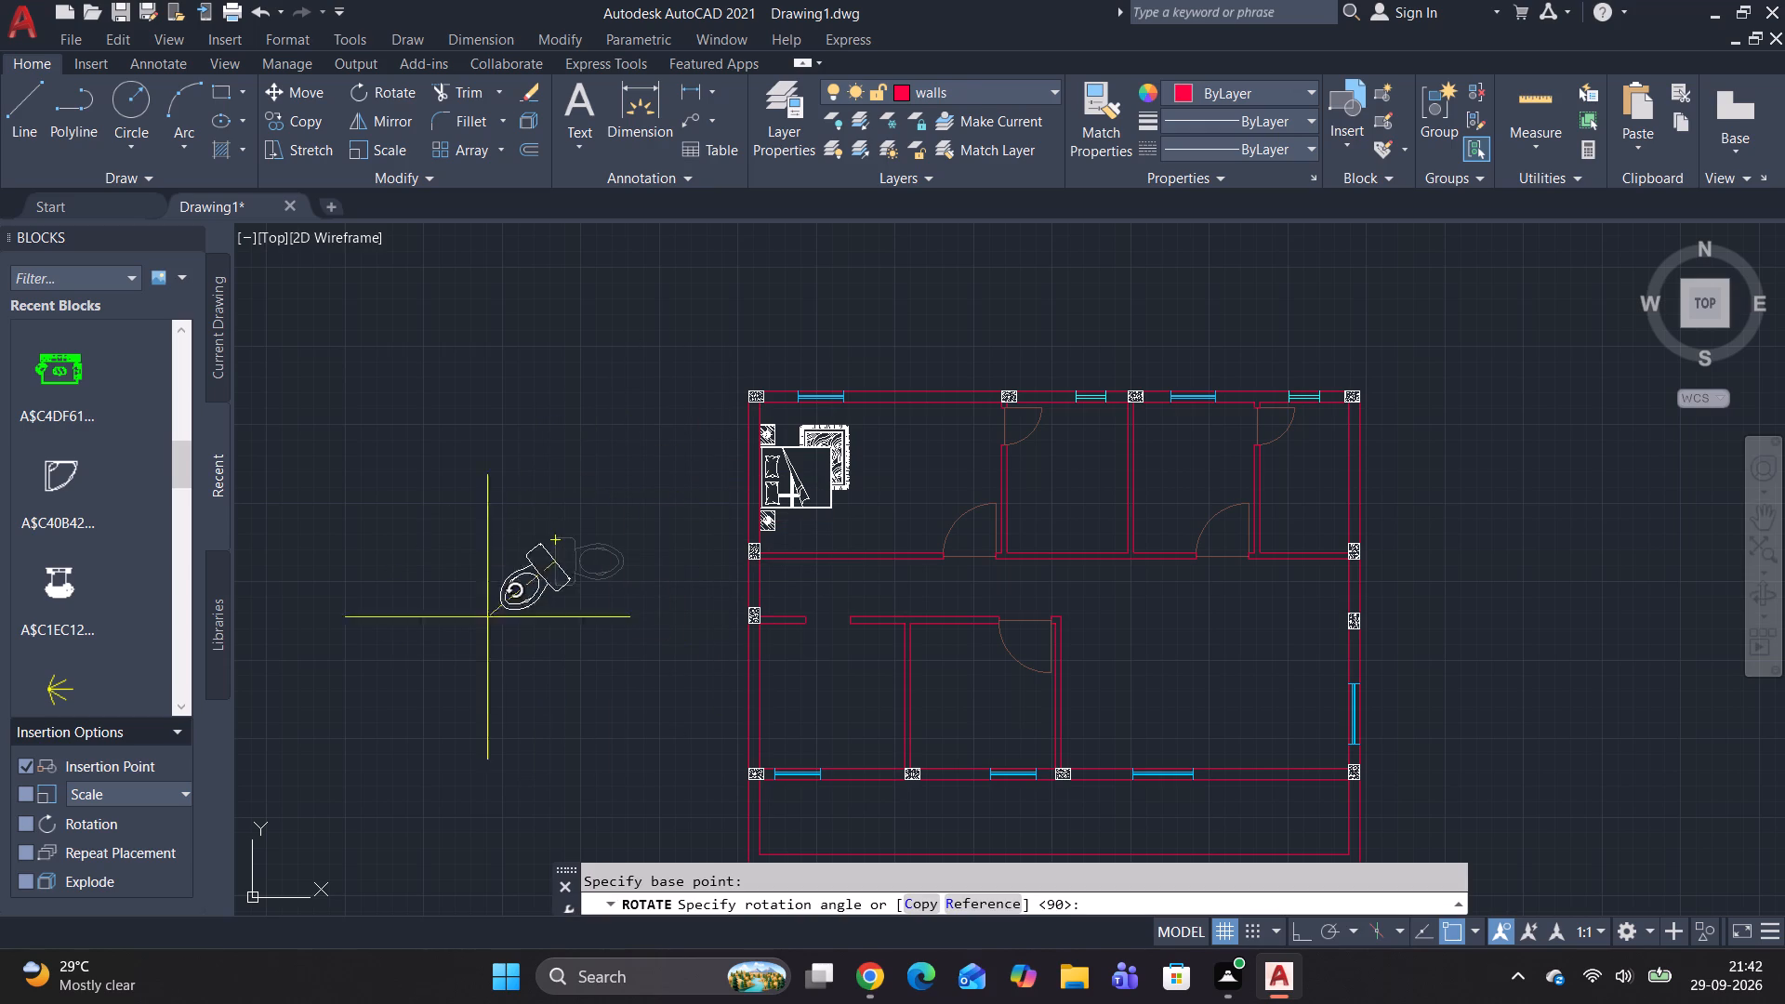
key(F8)
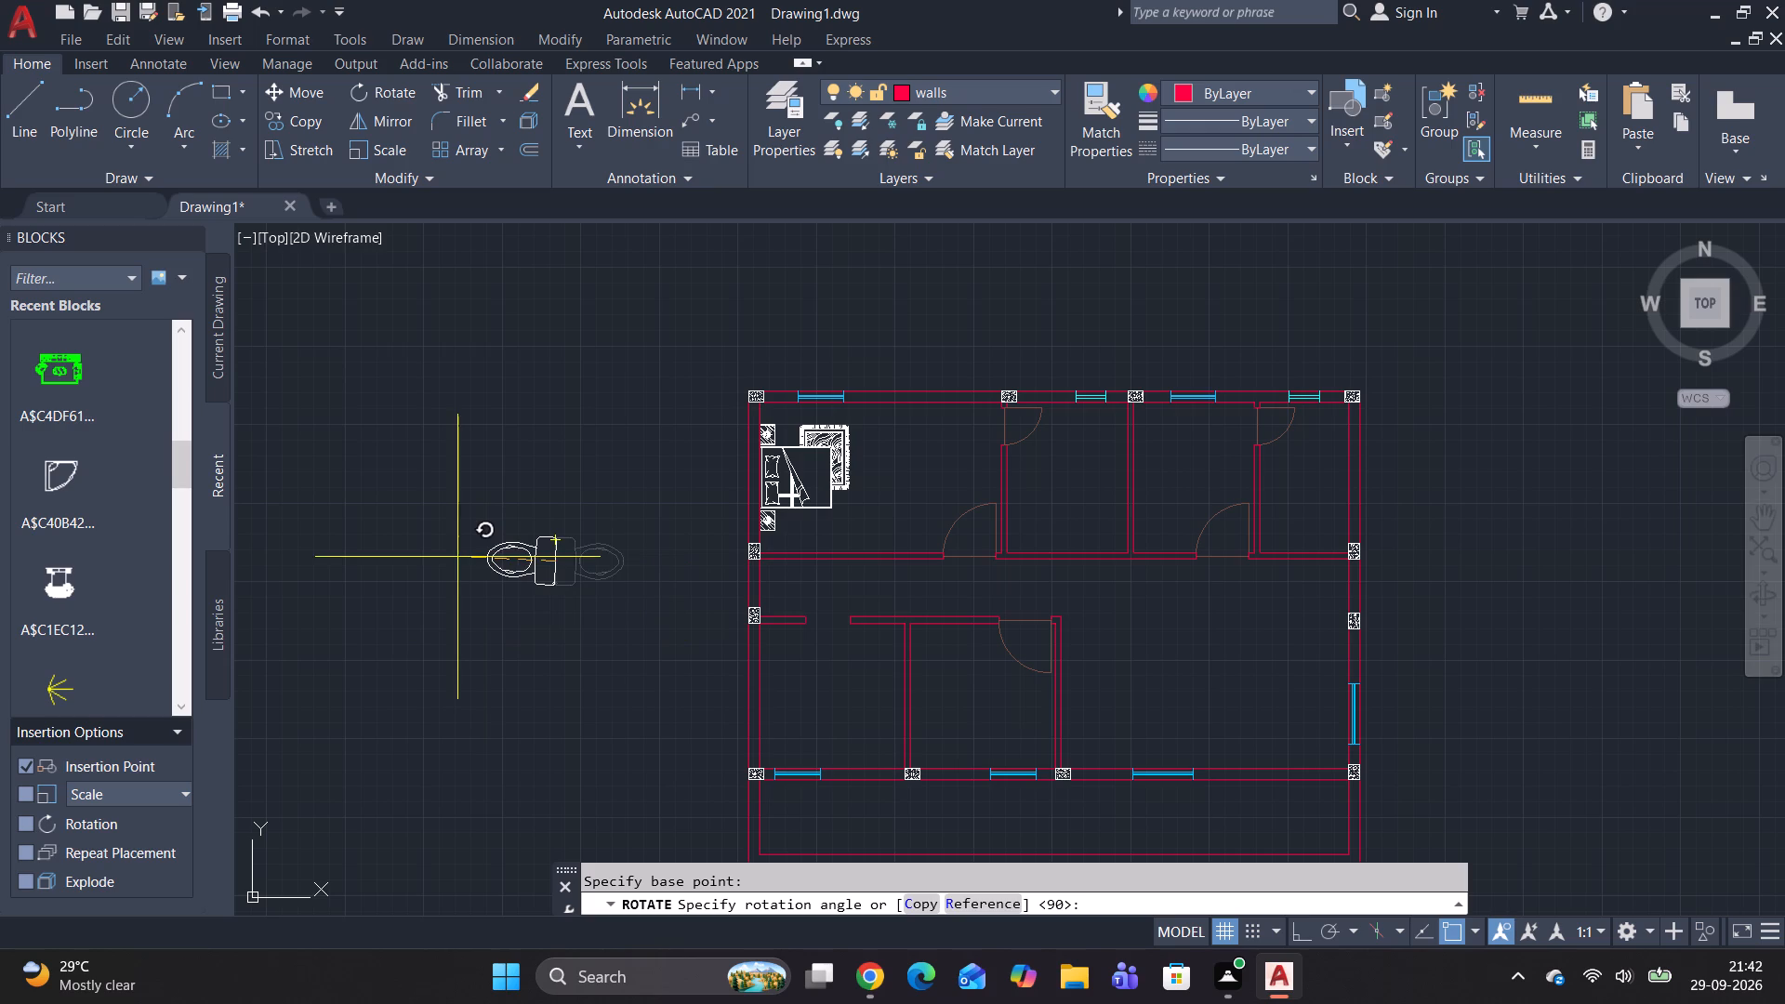
click(457, 557)
key(Escape)
key(Escape)
key(Escape)
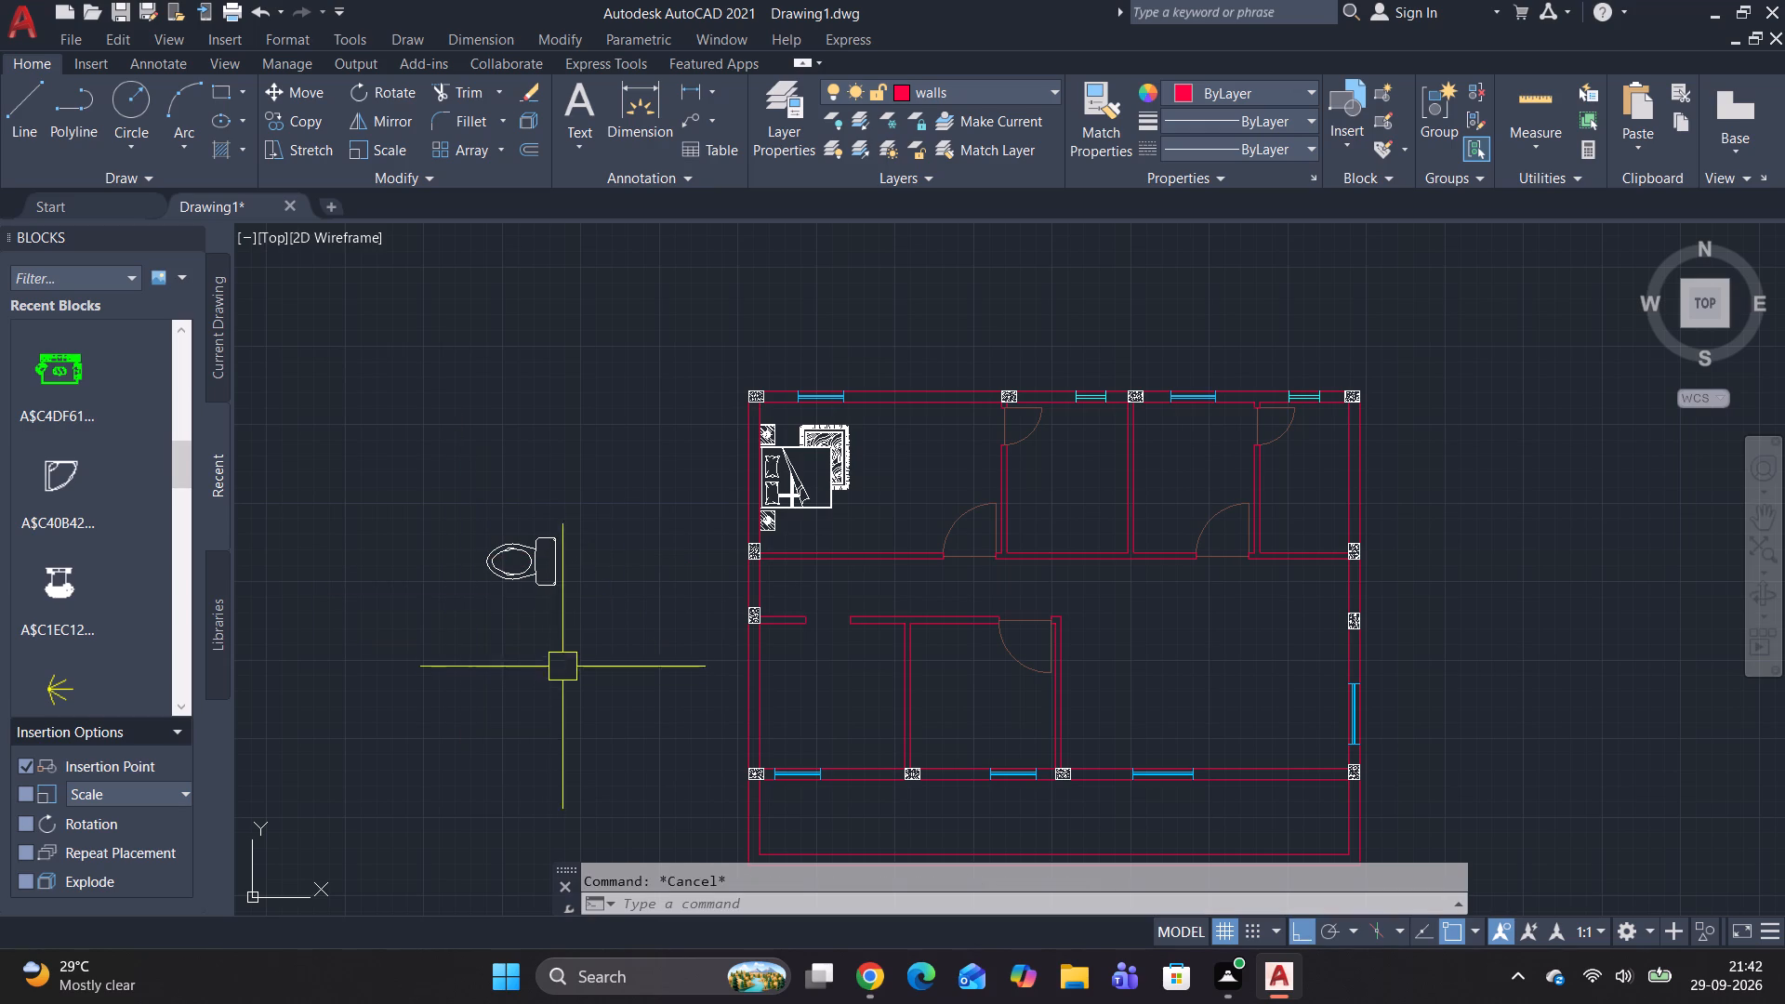
Move the toilet block by its tank's back edge onto the inner face of the east wall in the north row's second room.
click(559, 590)
text(m)
key(space)
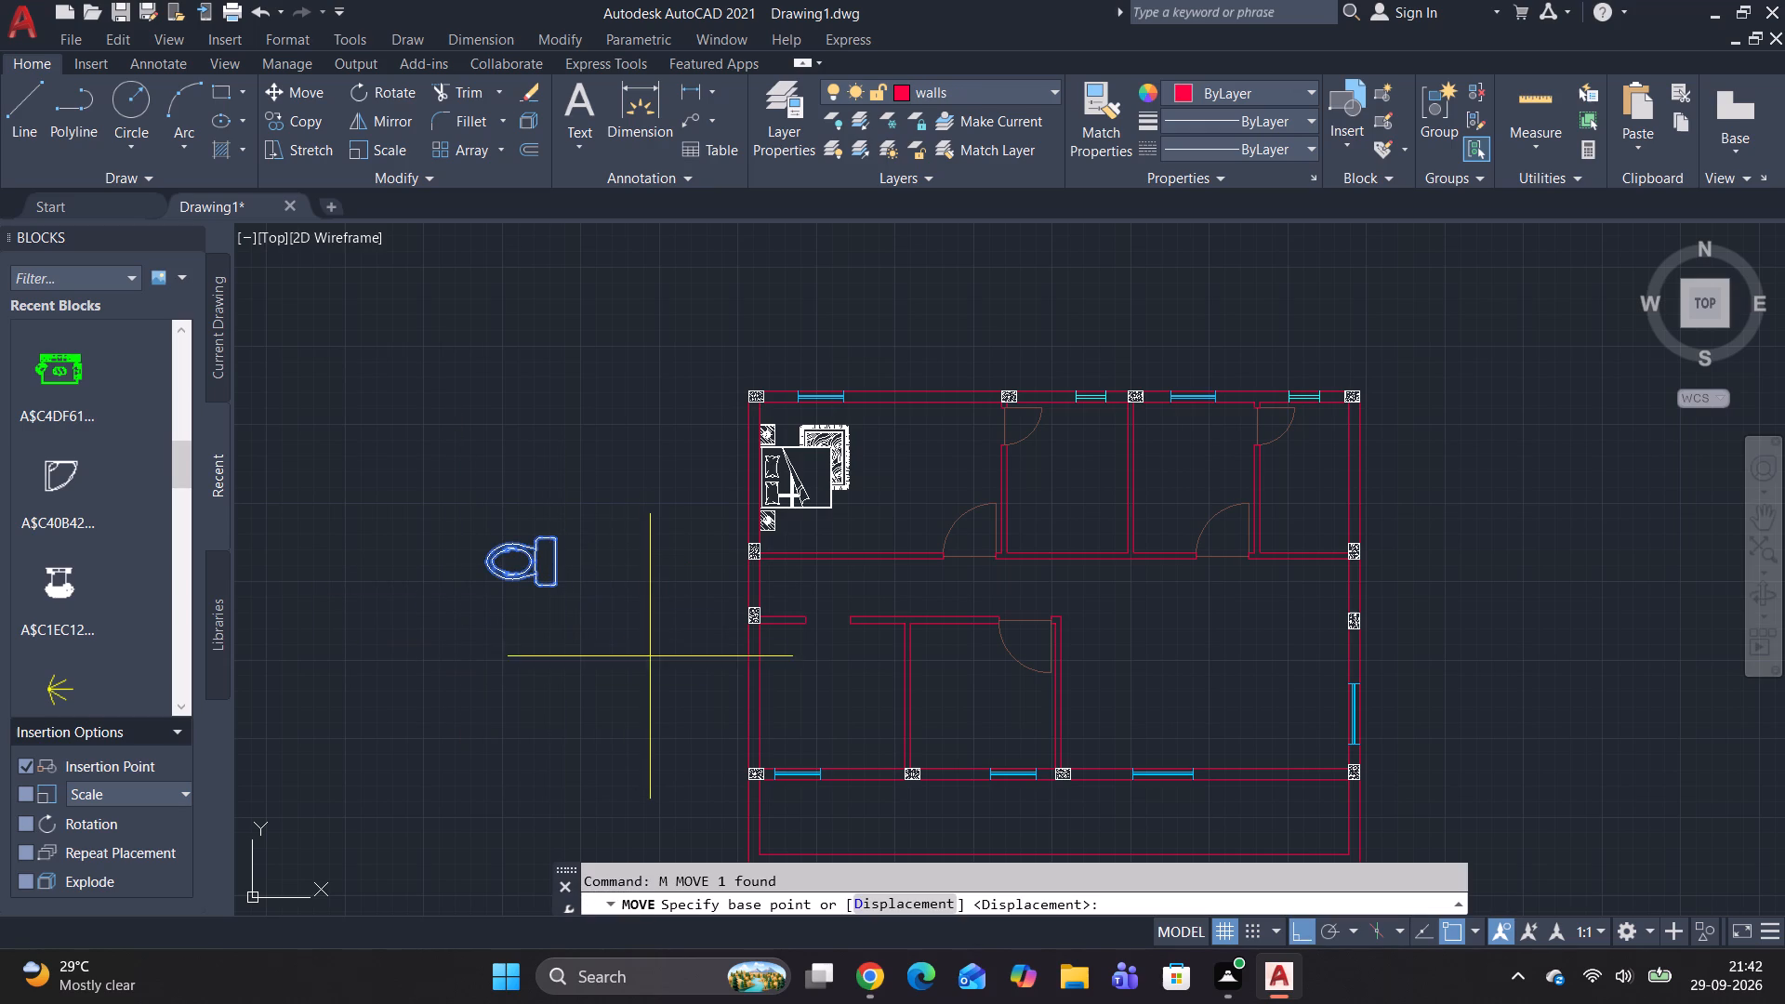
click(549, 561)
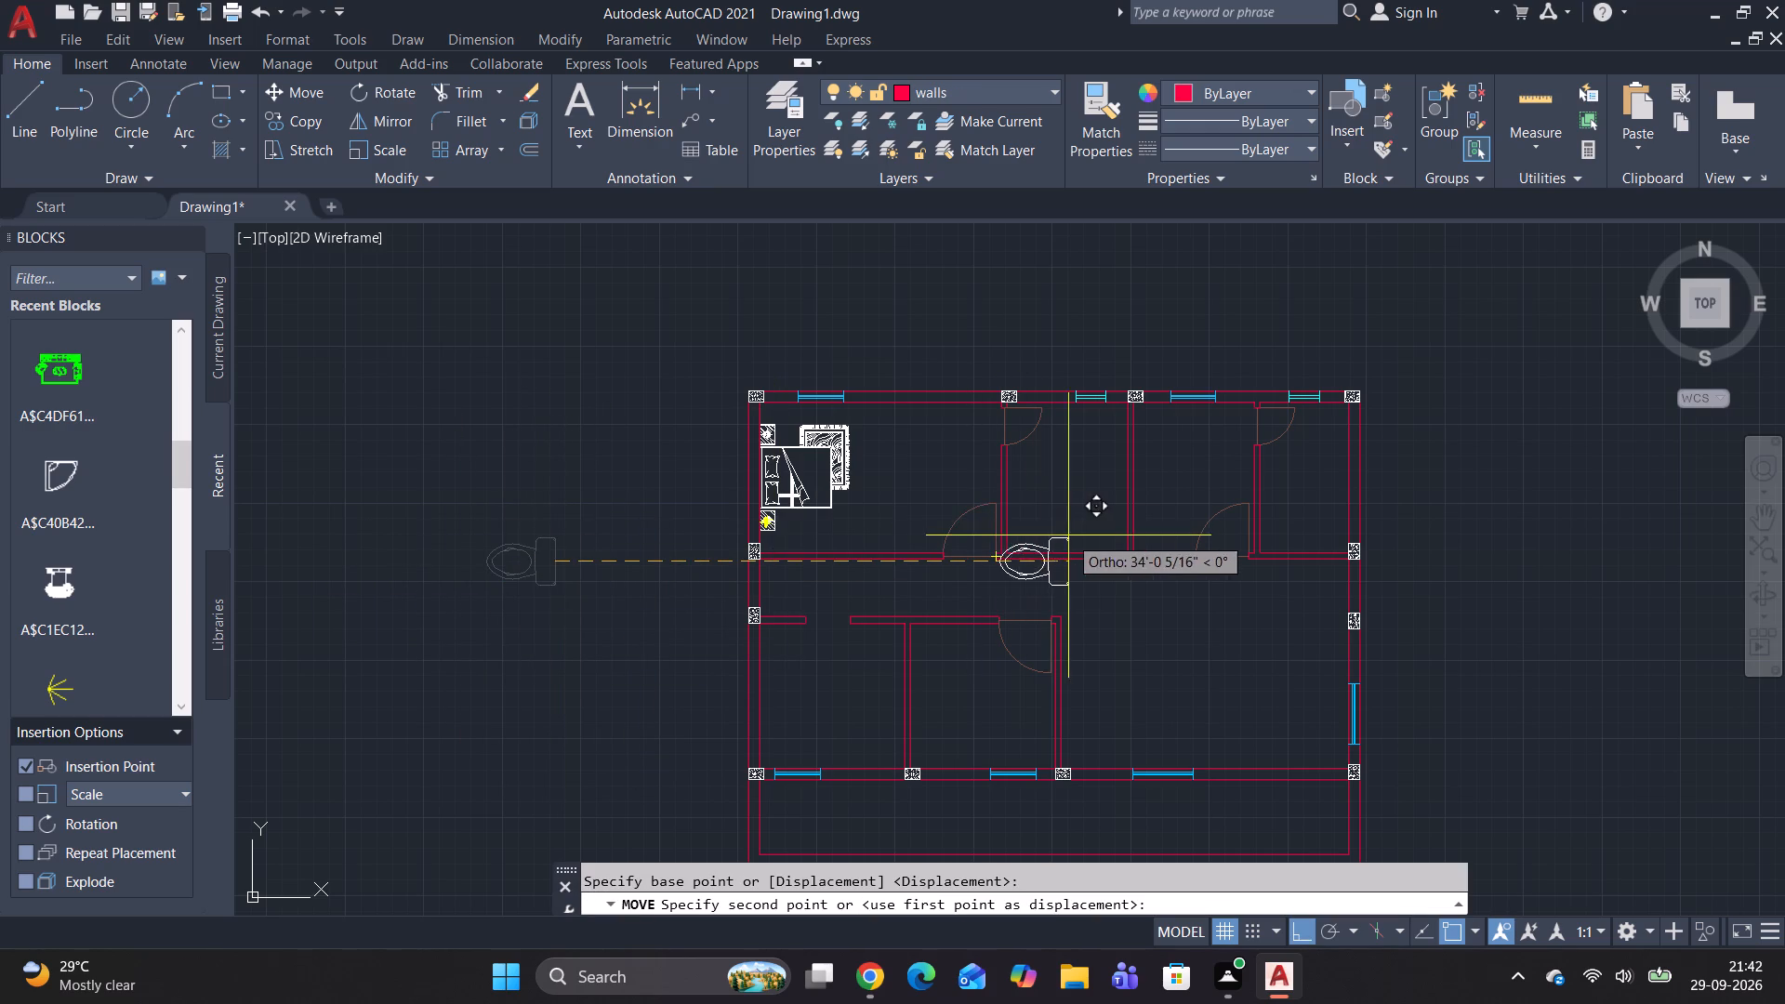
scroll(1088, 537, up, 2)
key(F8)
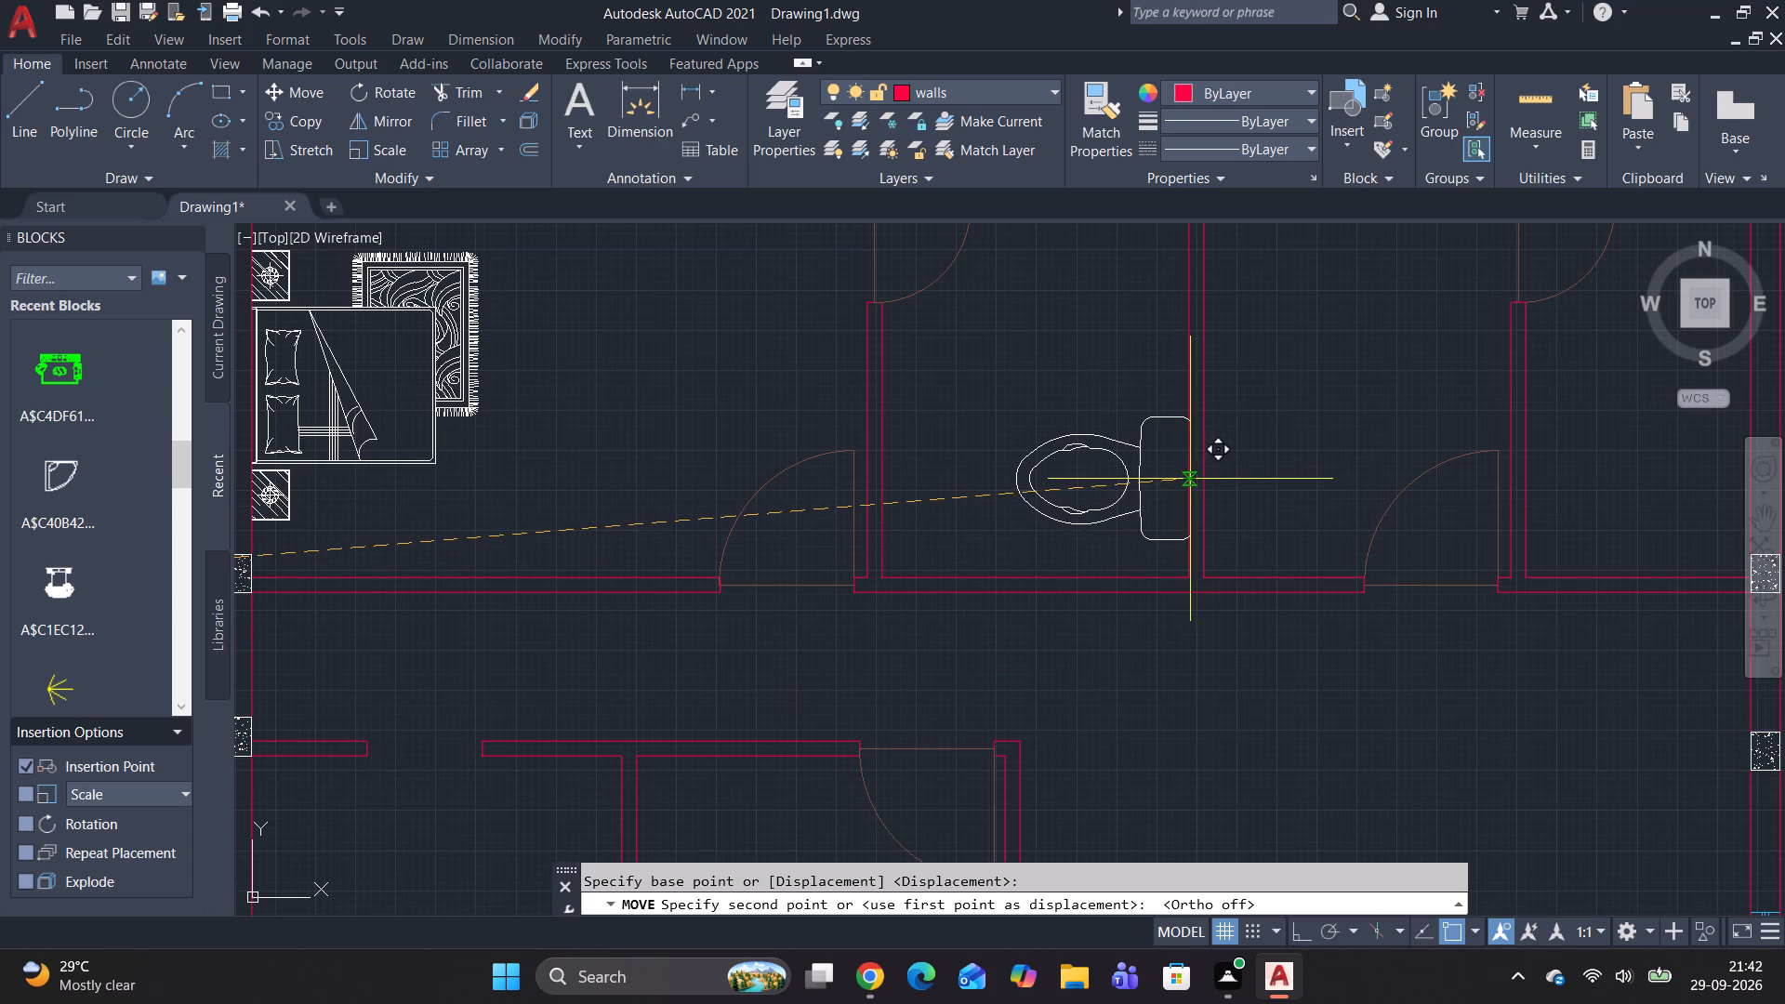
scroll(1190, 479, up, 4)
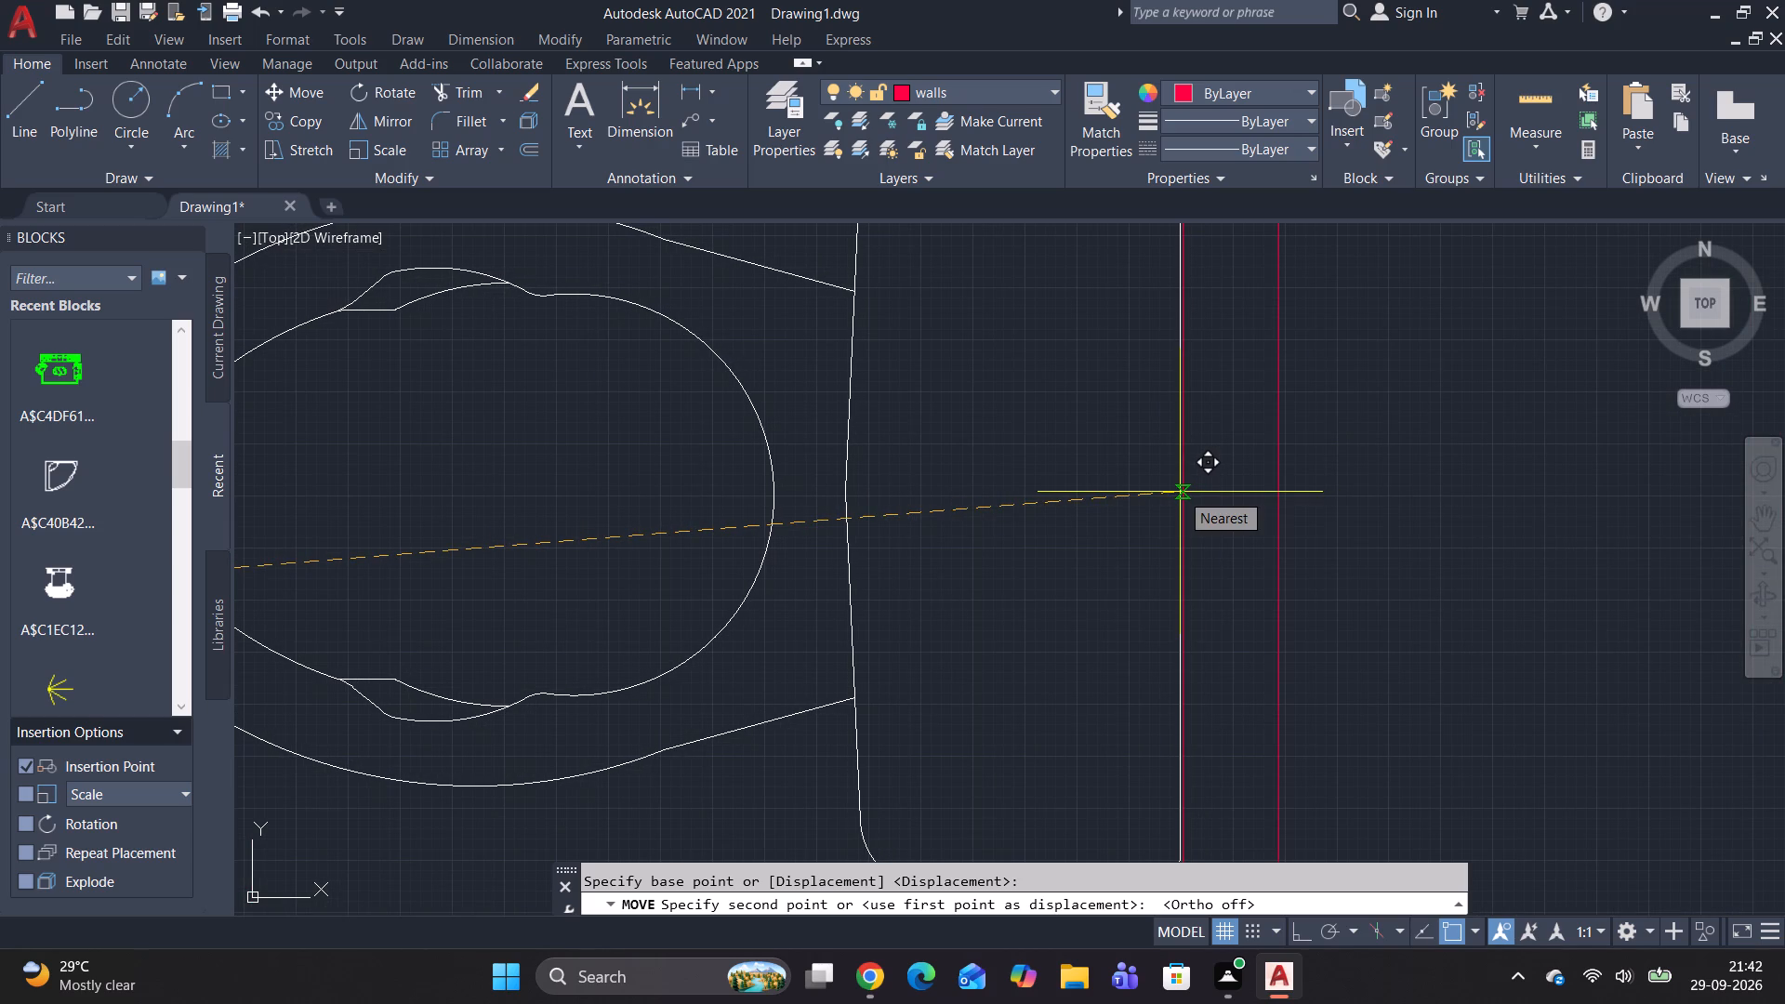
click(1182, 486)
scroll(1082, 501, down, 4)
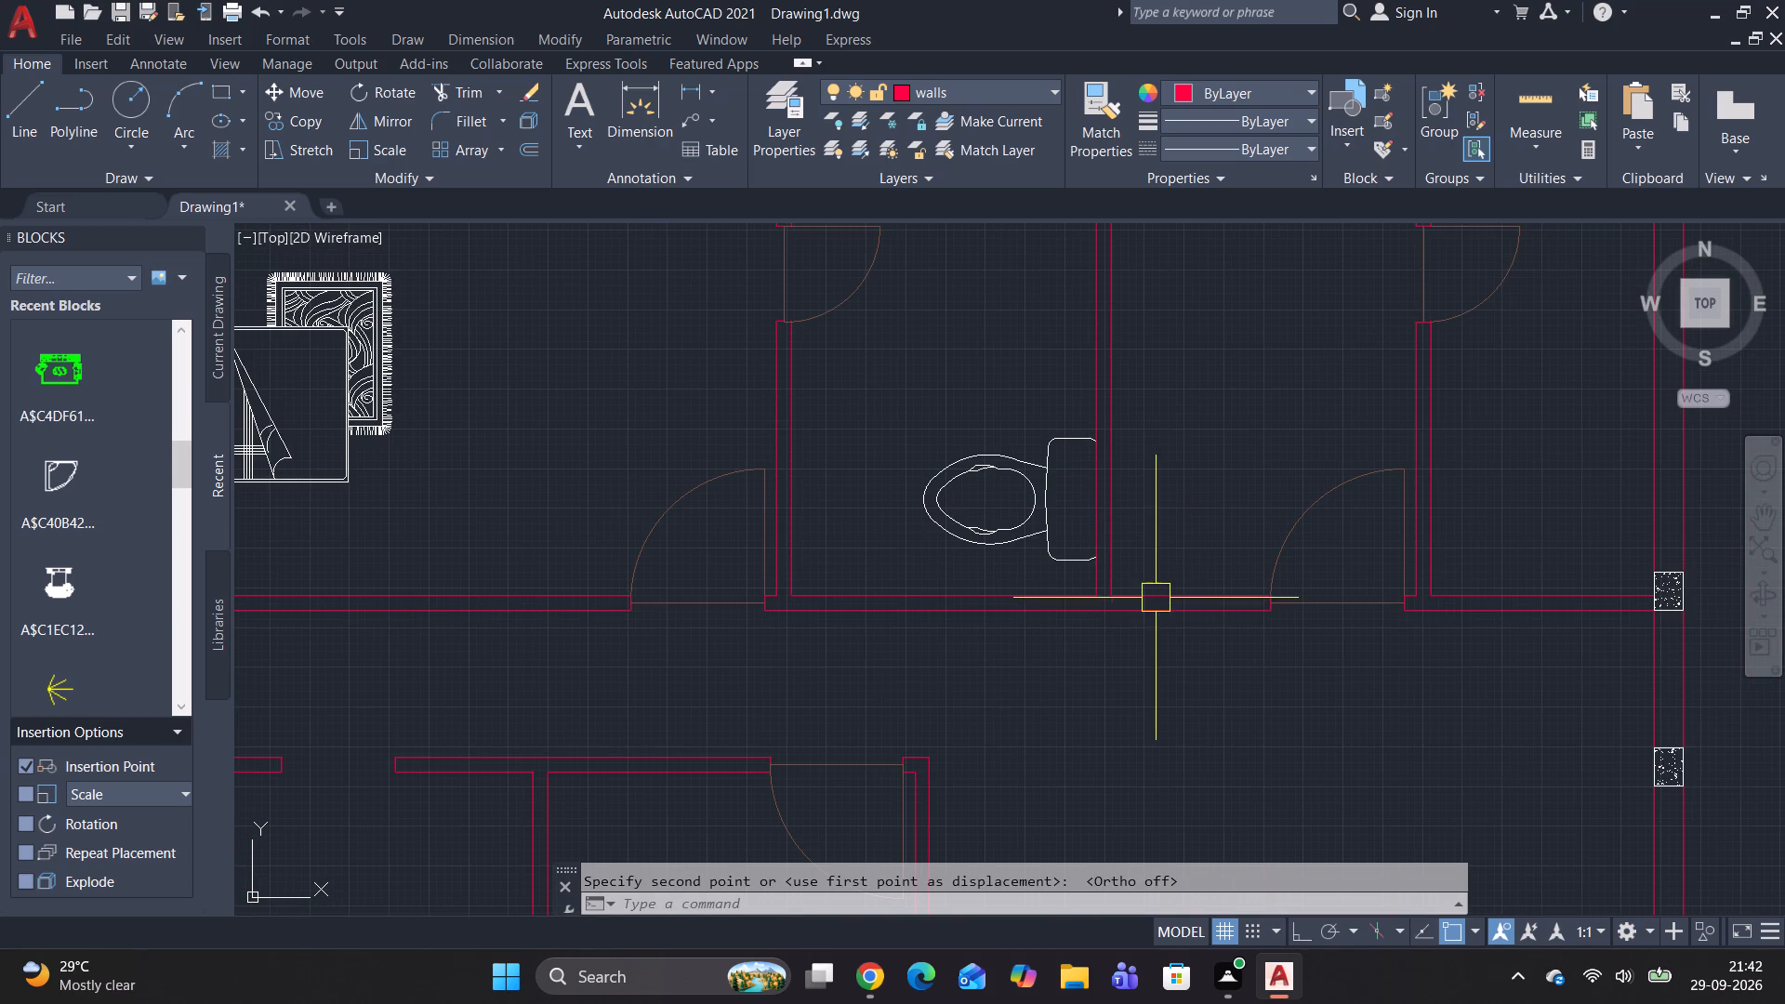
key(Escape)
key(Escape)
key(Escape)
key(Escape)
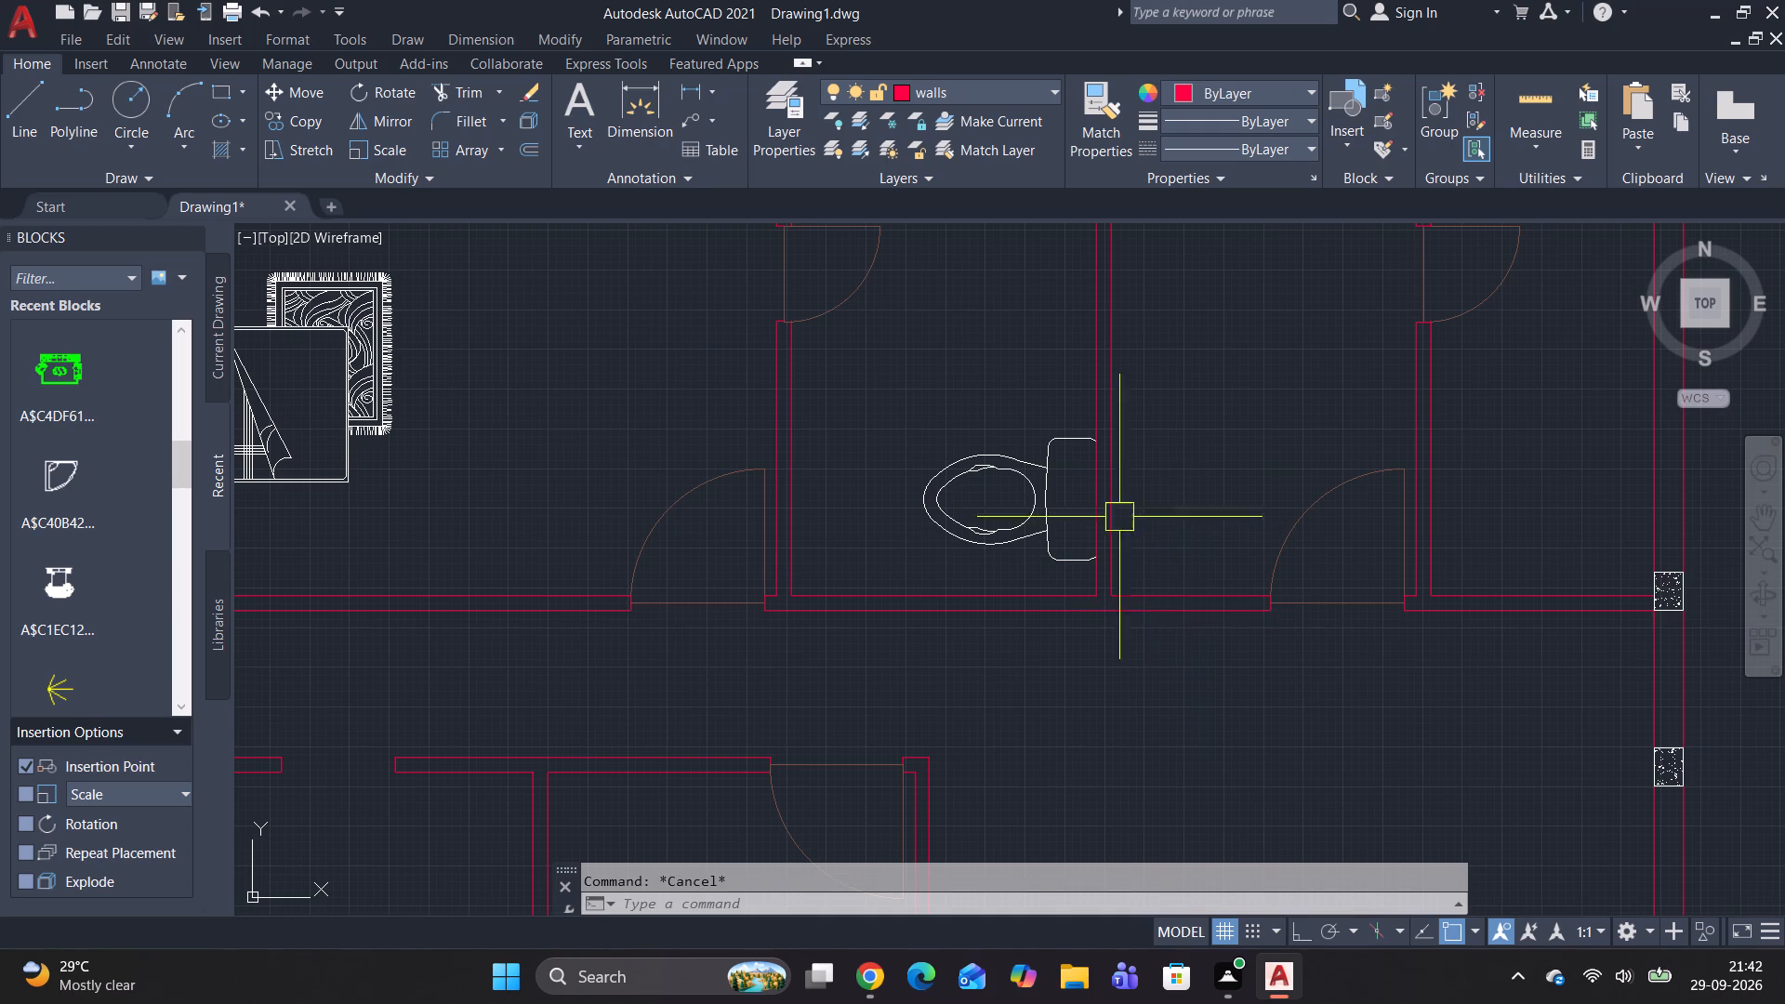
Insert the quarter-round corner fixture block A$C40B42... in the empty area west of the floor plan.
scroll(1022, 489, down, 2)
middle_click(1062, 514)
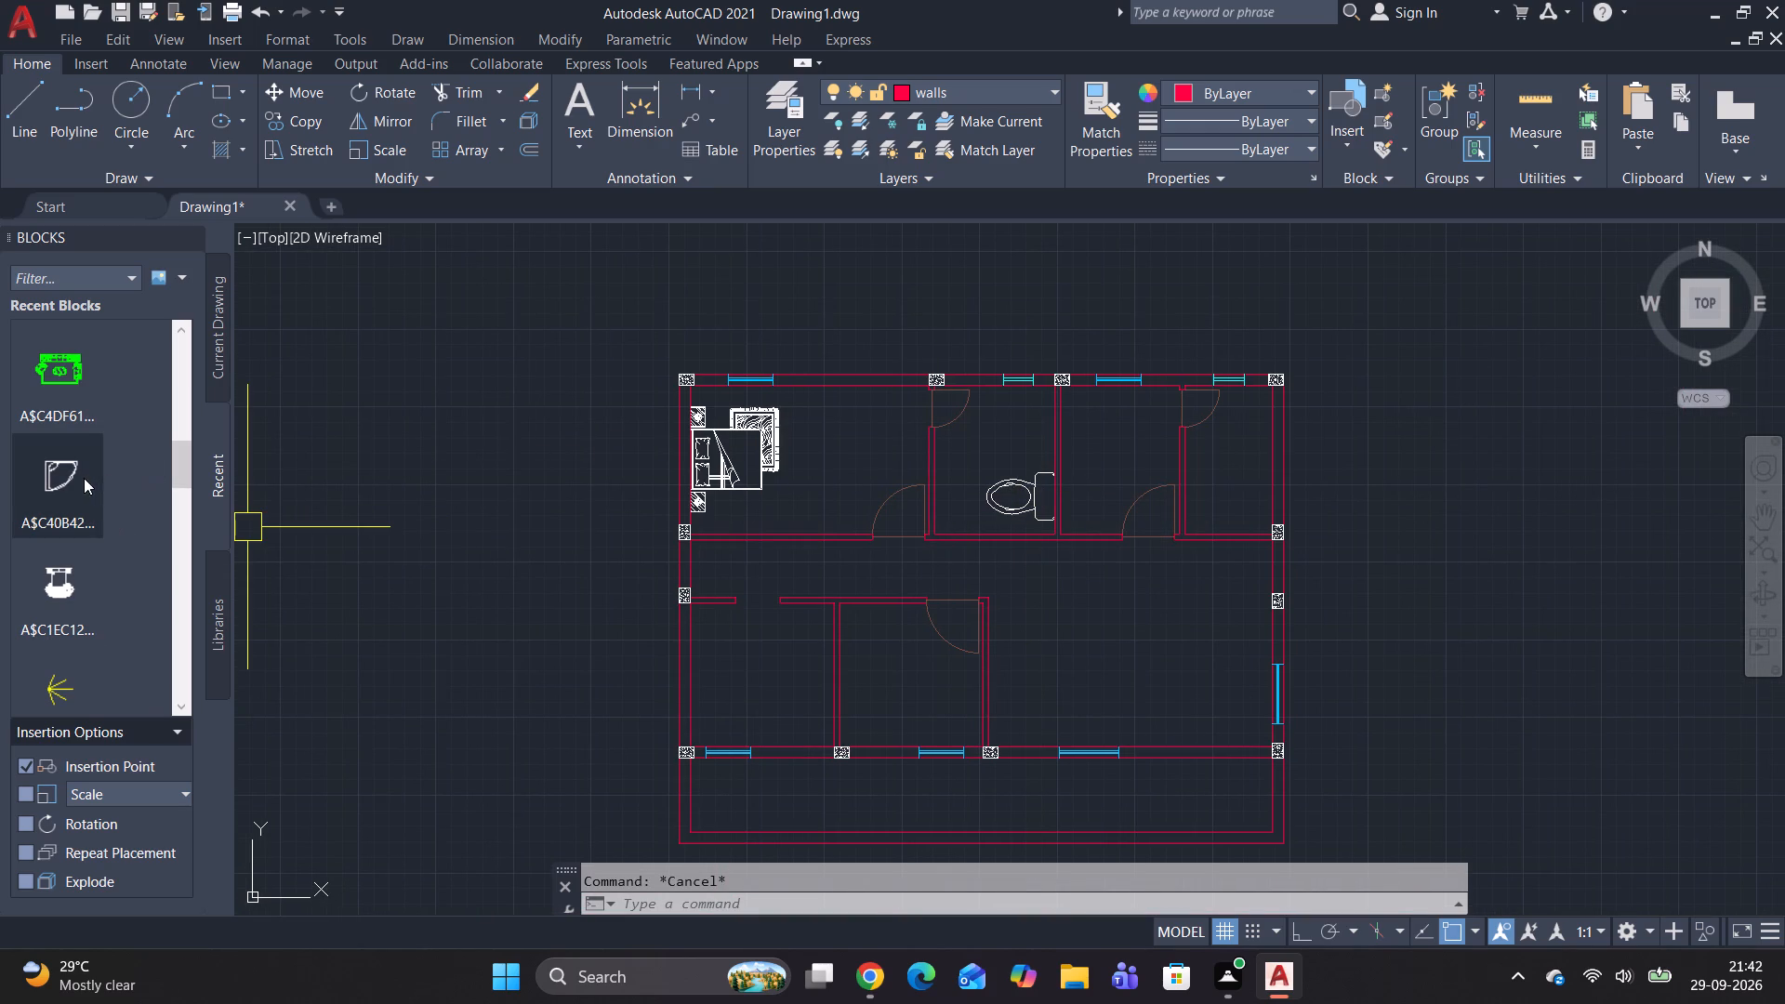
click(68, 478)
double_click(17, 515)
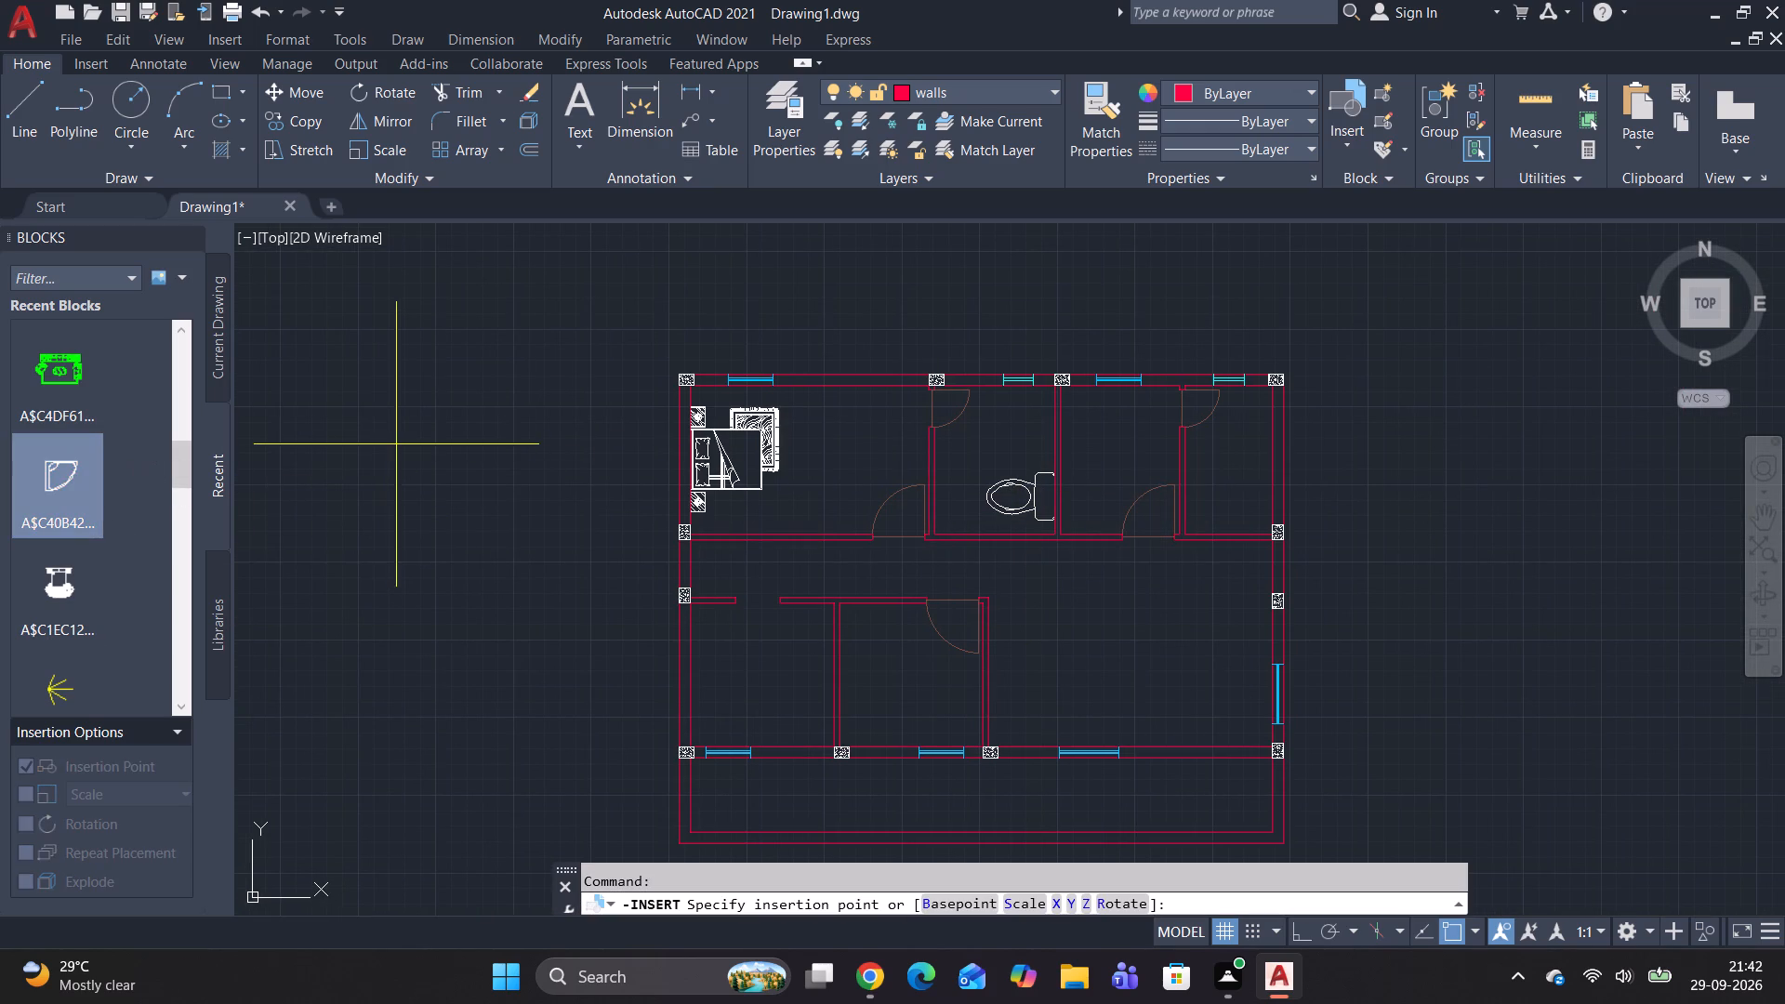
double_click(51, 494)
click(396, 436)
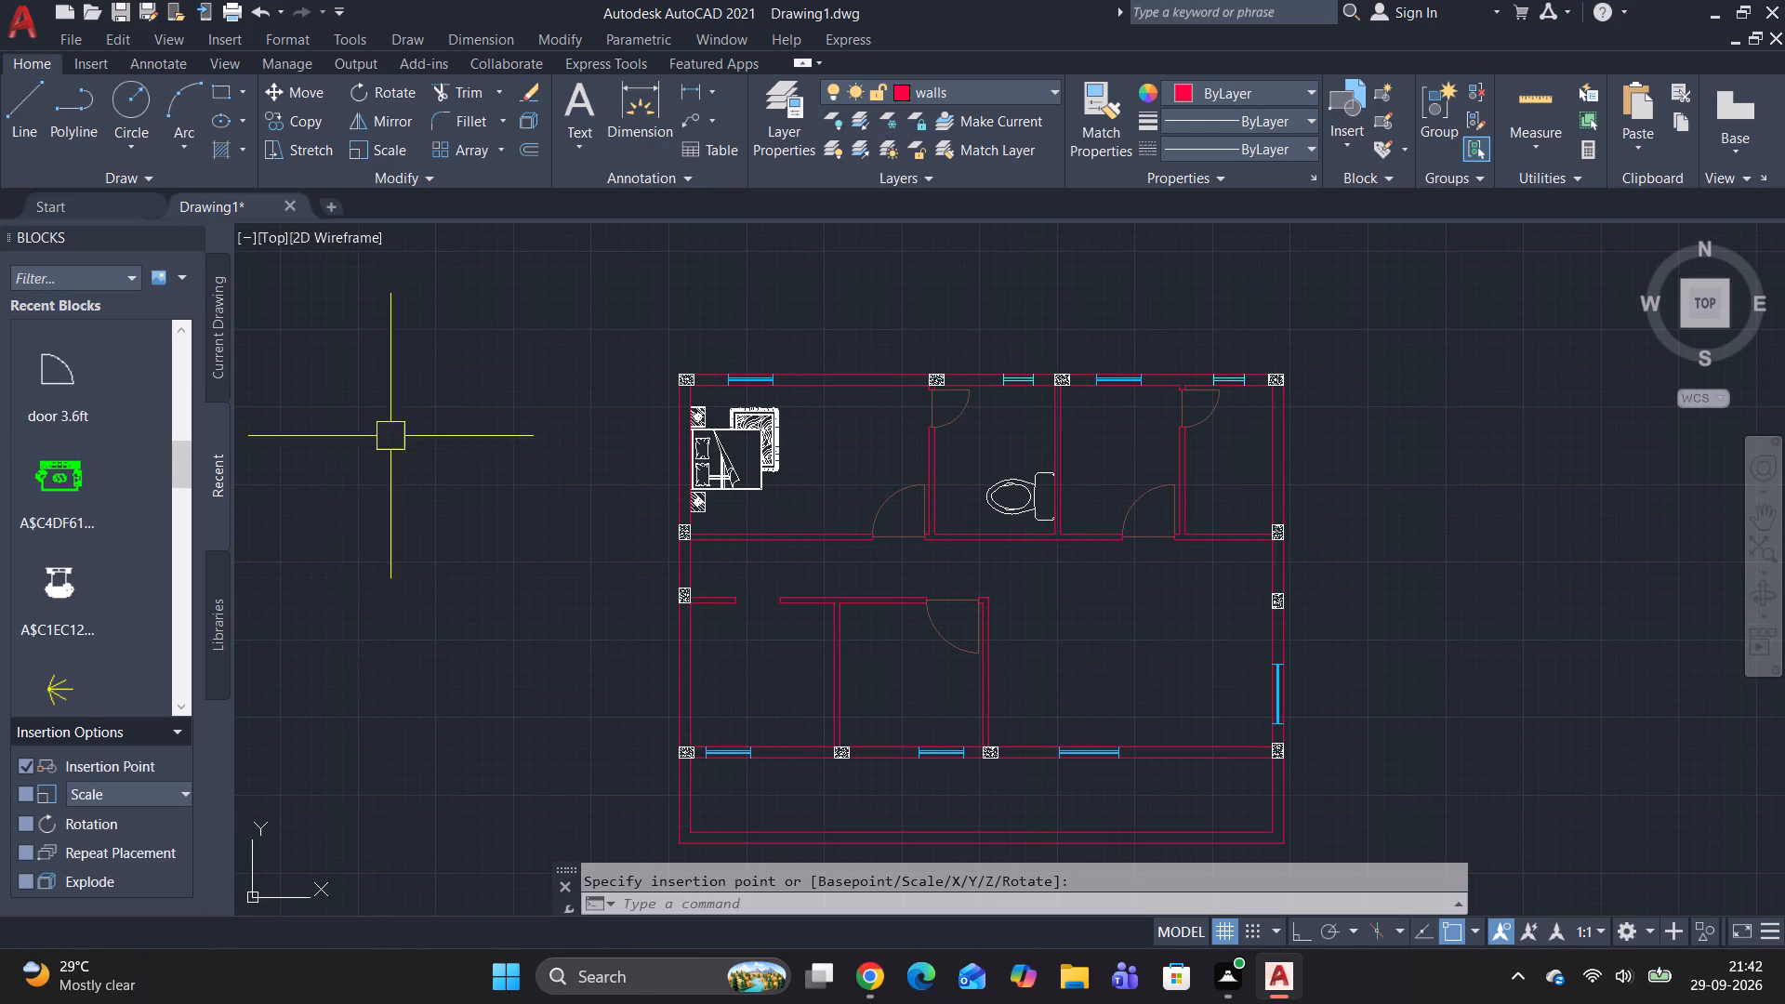
scroll(390, 436, up, 6)
scroll(469, 405, up, 6)
scroll(626, 463, up, 2)
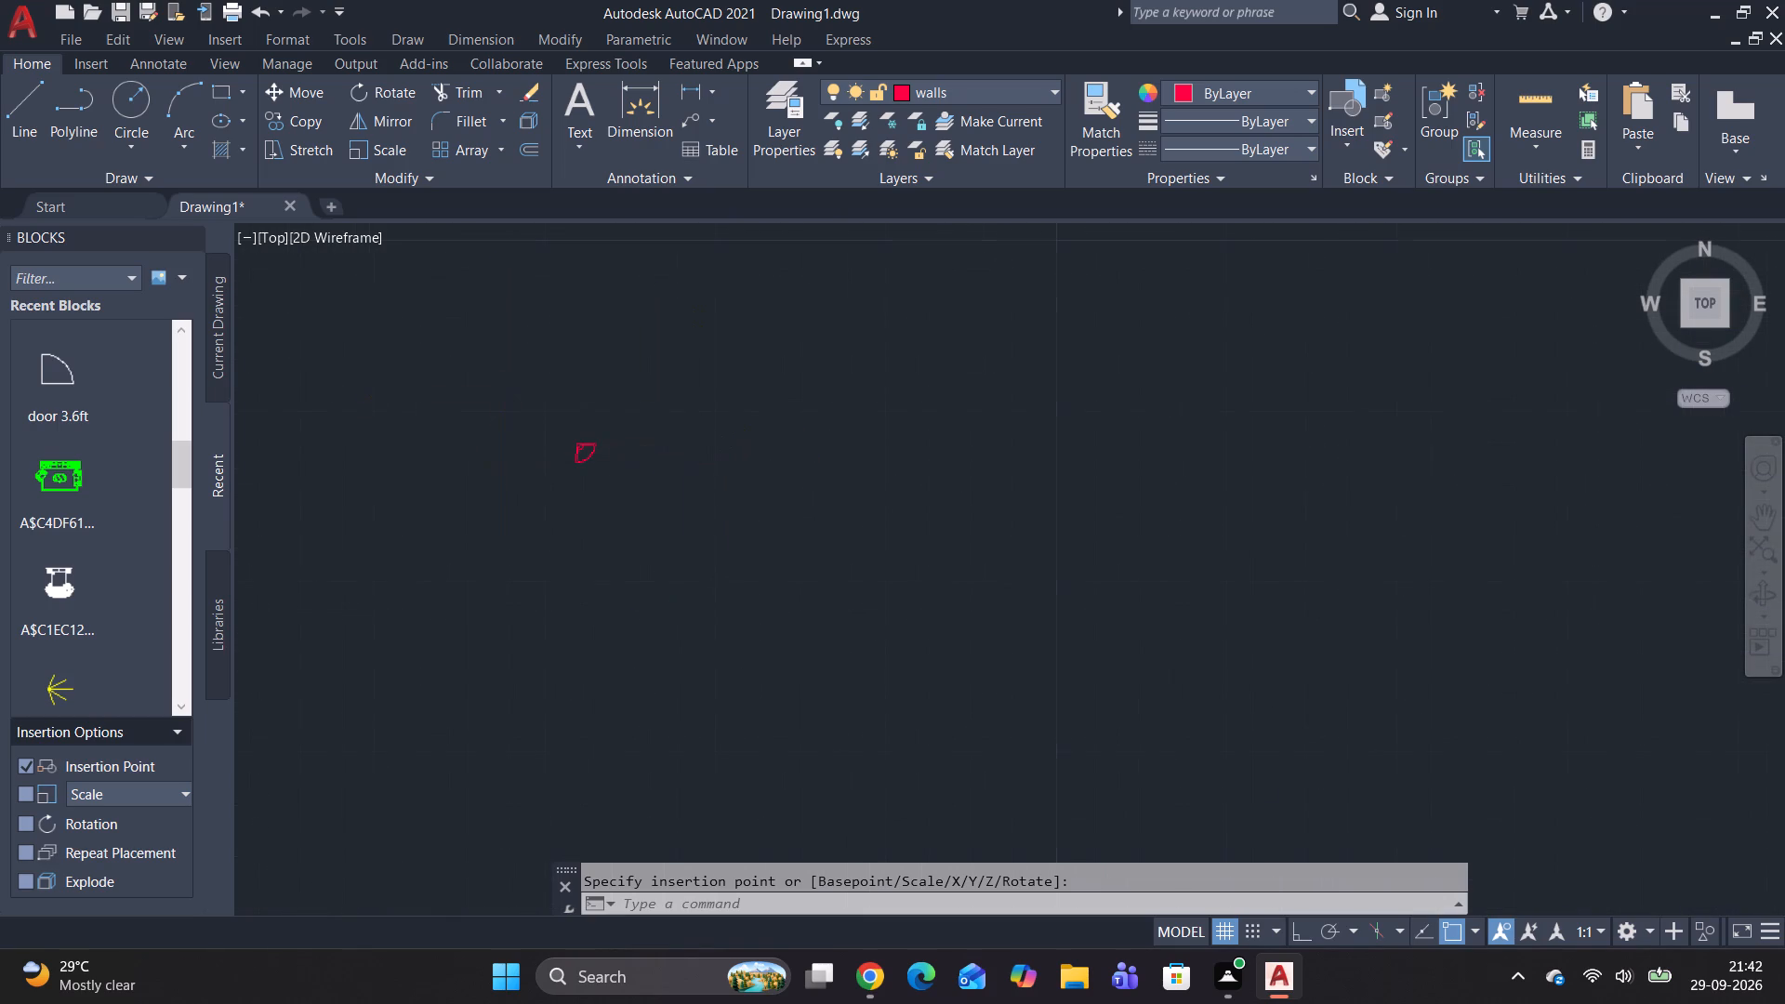
scroll(626, 463, up, 2)
middle_drag(487, 448, 866, 536)
key(Escape)
key(Escape)
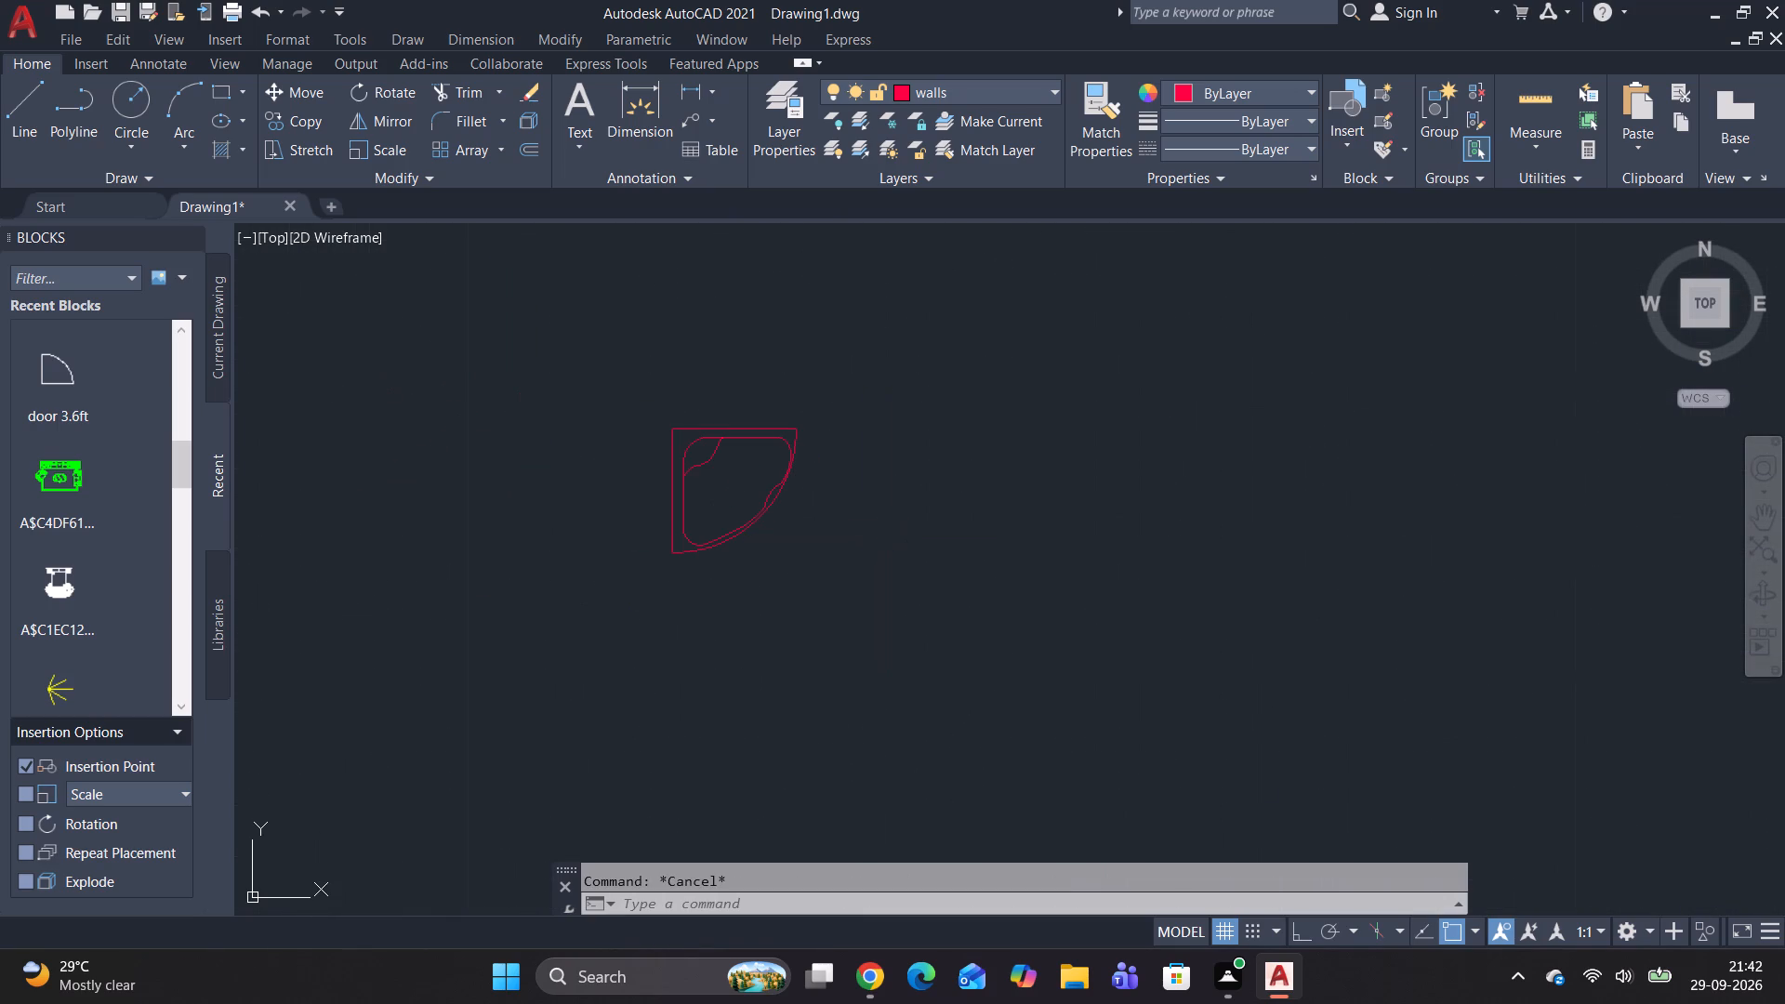
Scale the quarter-round corner fixture by reference, making its straight west edge 2'6" long.
click(752, 544)
text(sc)
key(space)
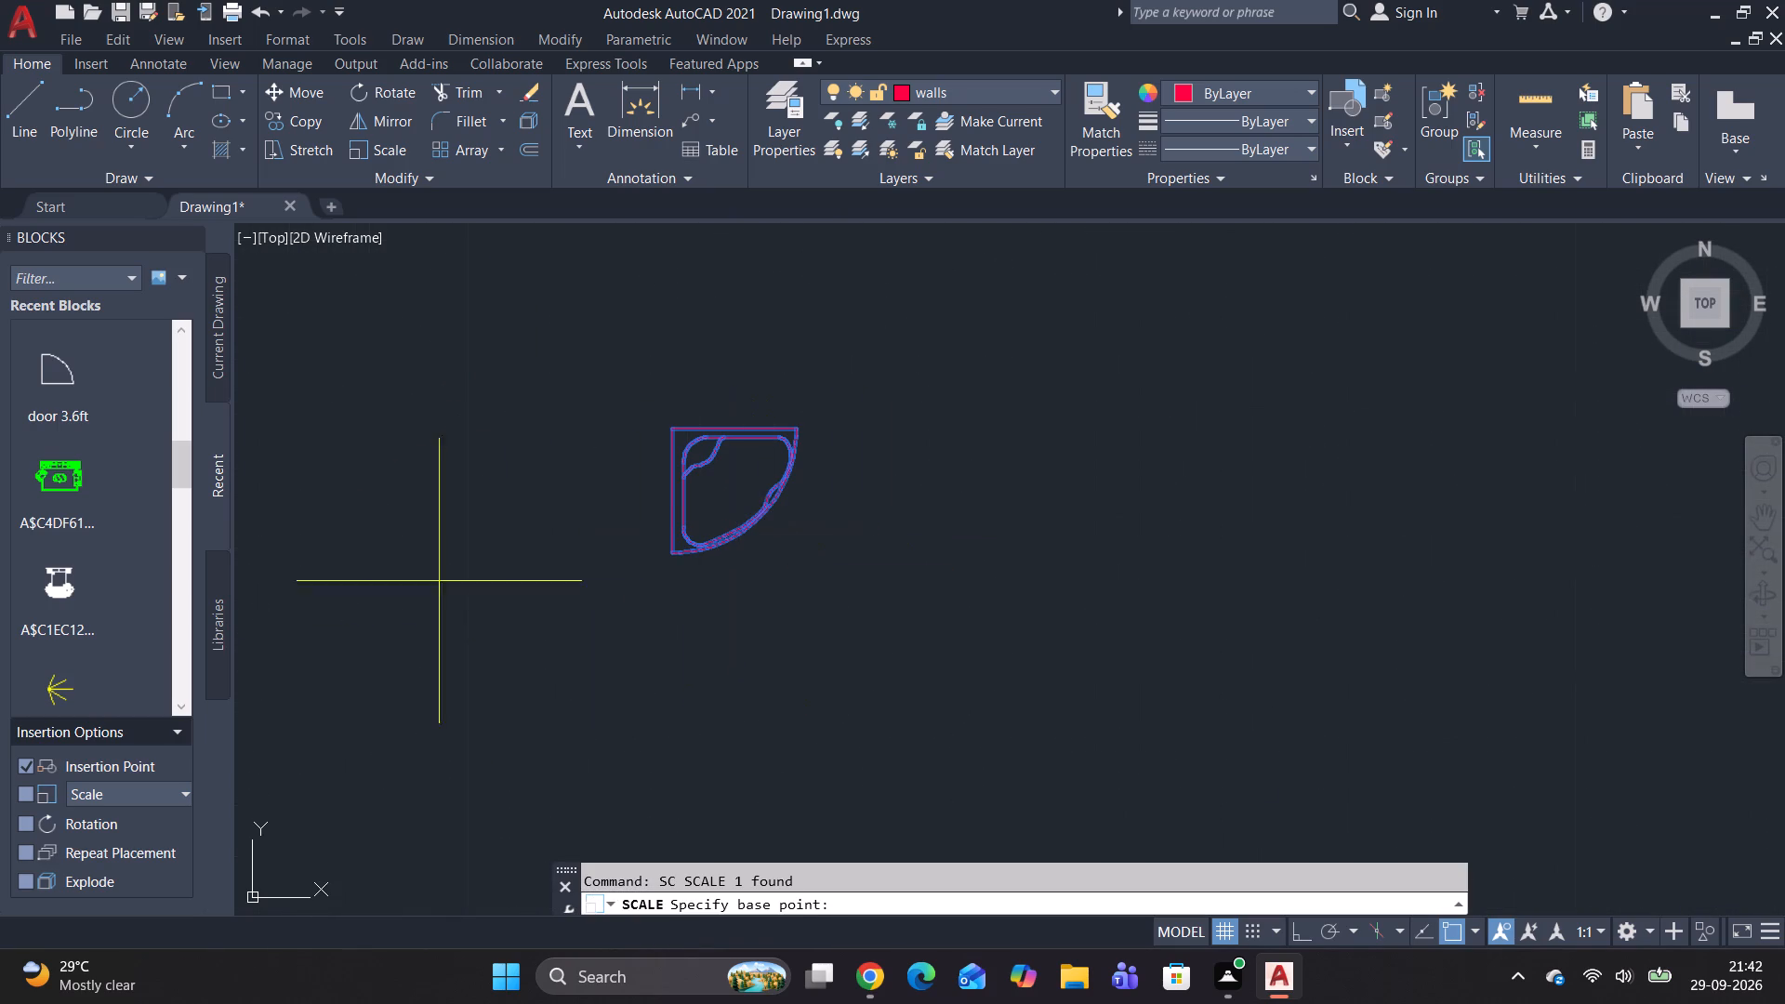
drag(178, 456, 160, 531)
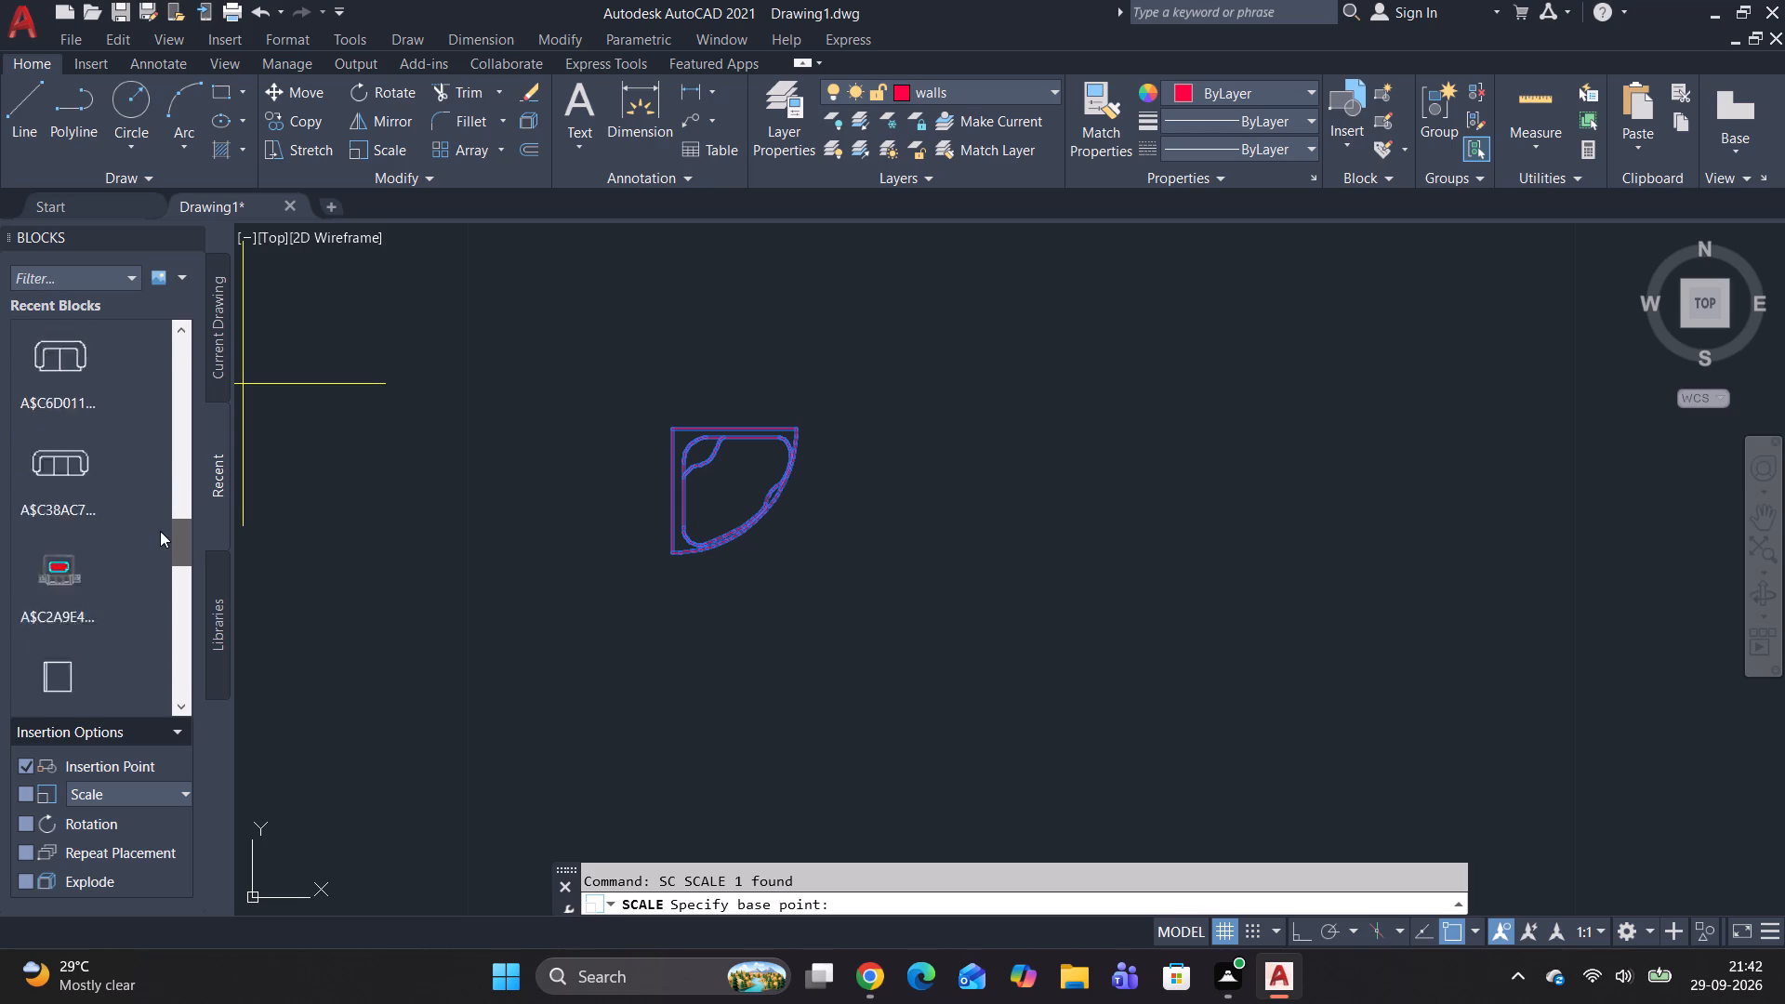
drag(160, 531, 177, 596)
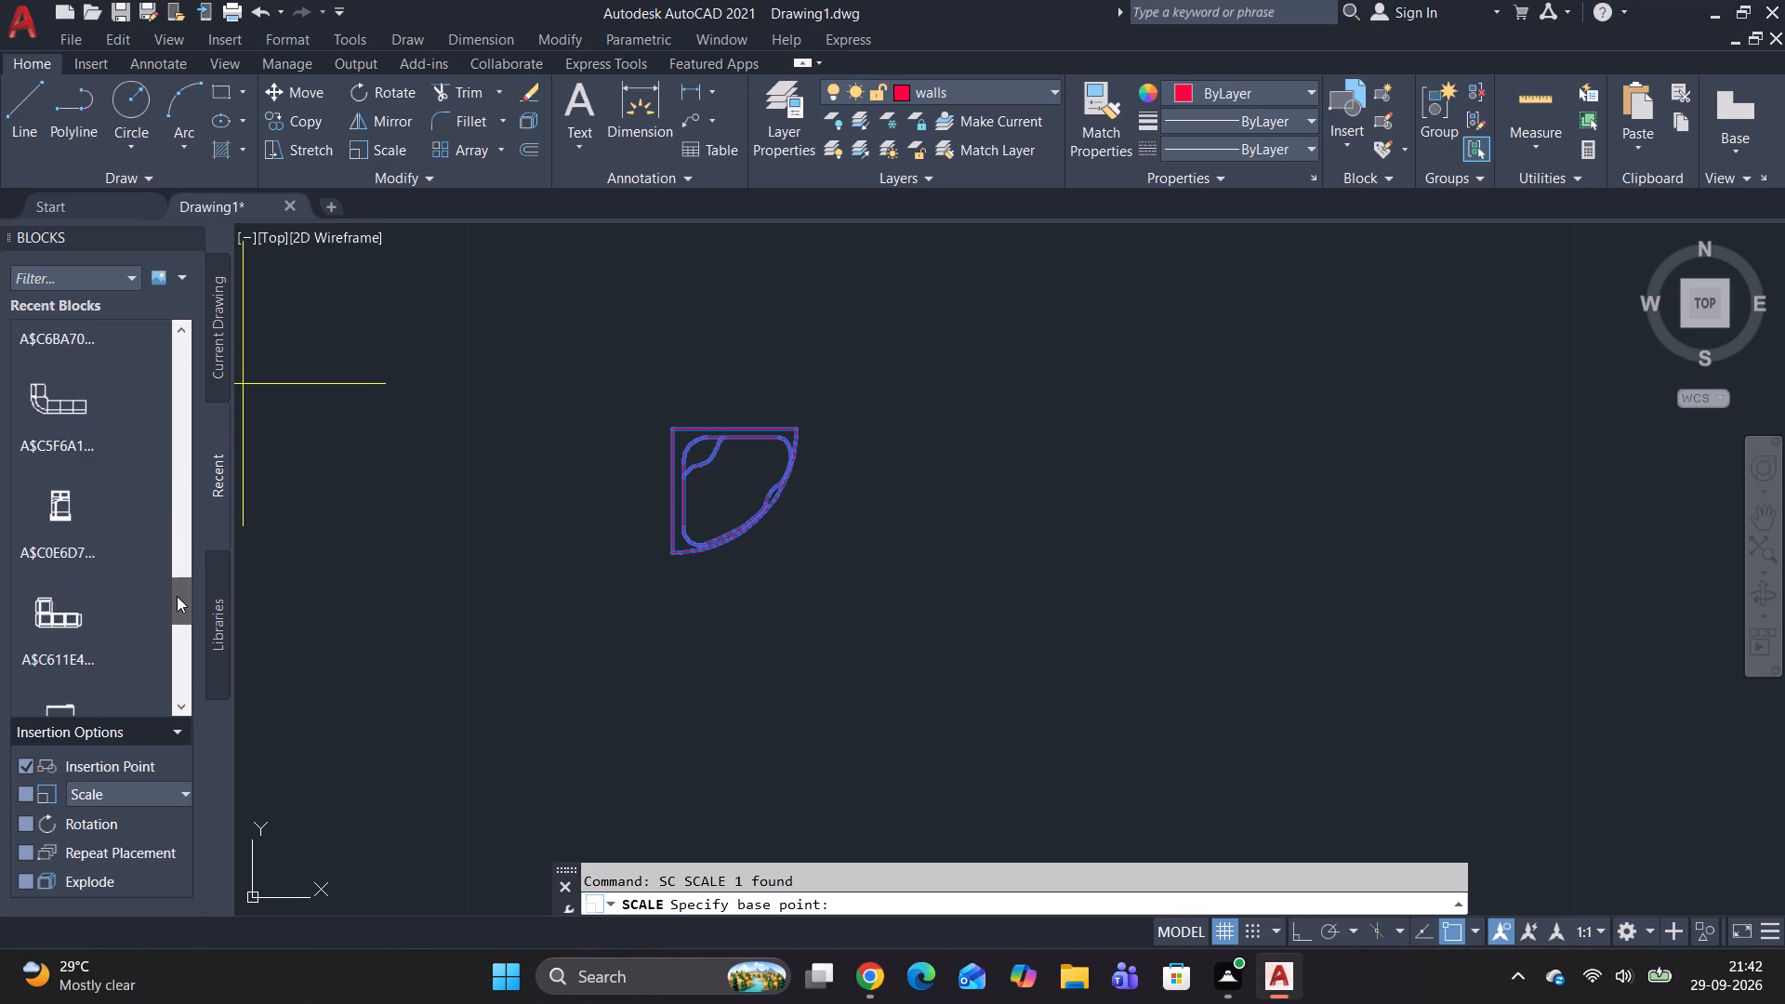
drag(177, 596, 182, 647)
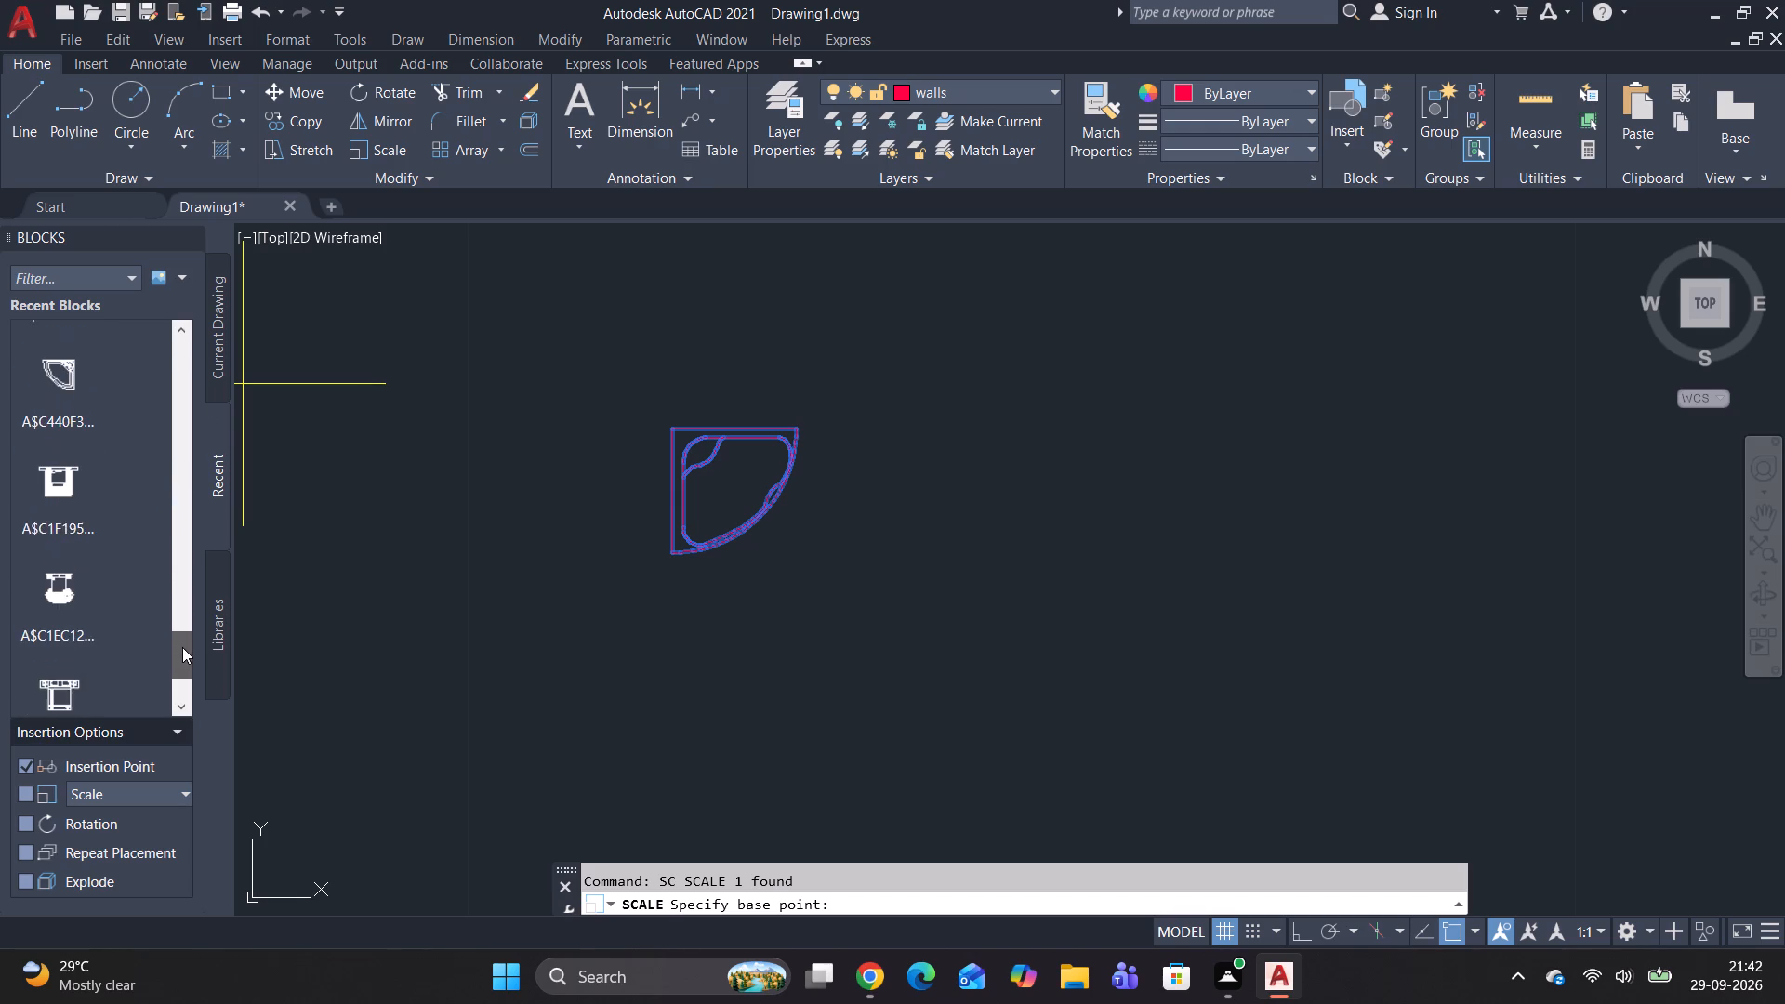
drag(182, 647, 172, 535)
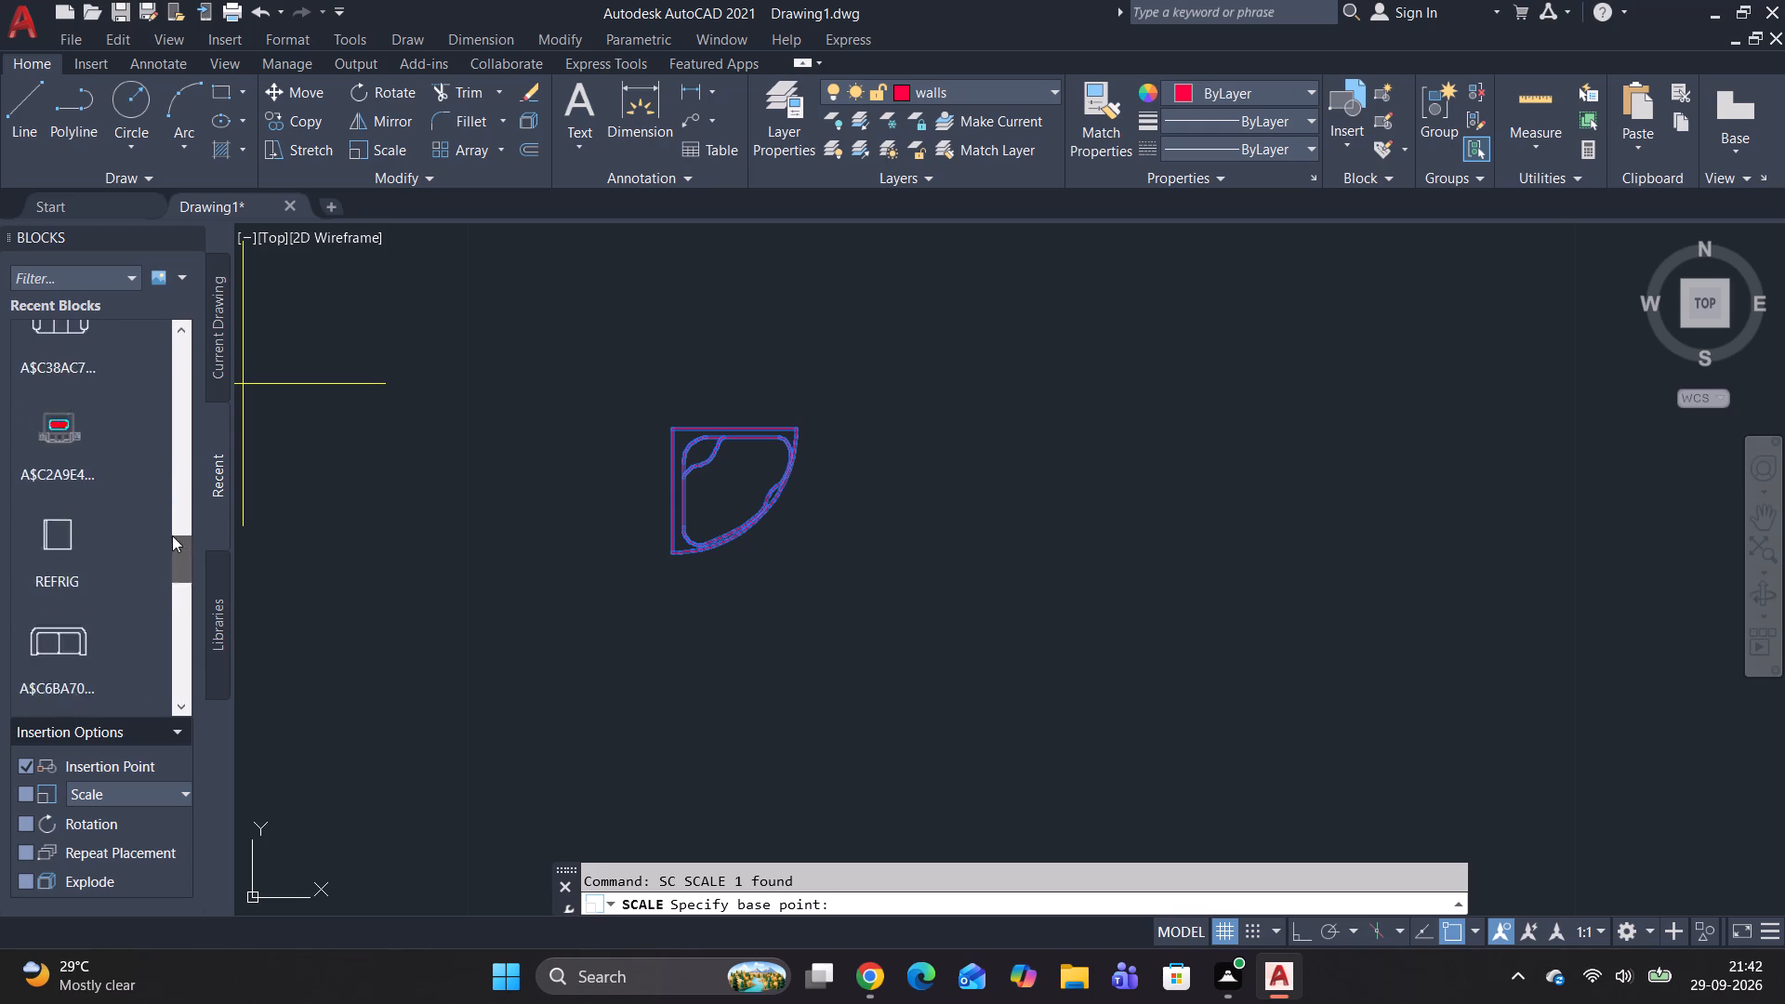
drag(172, 535, 188, 410)
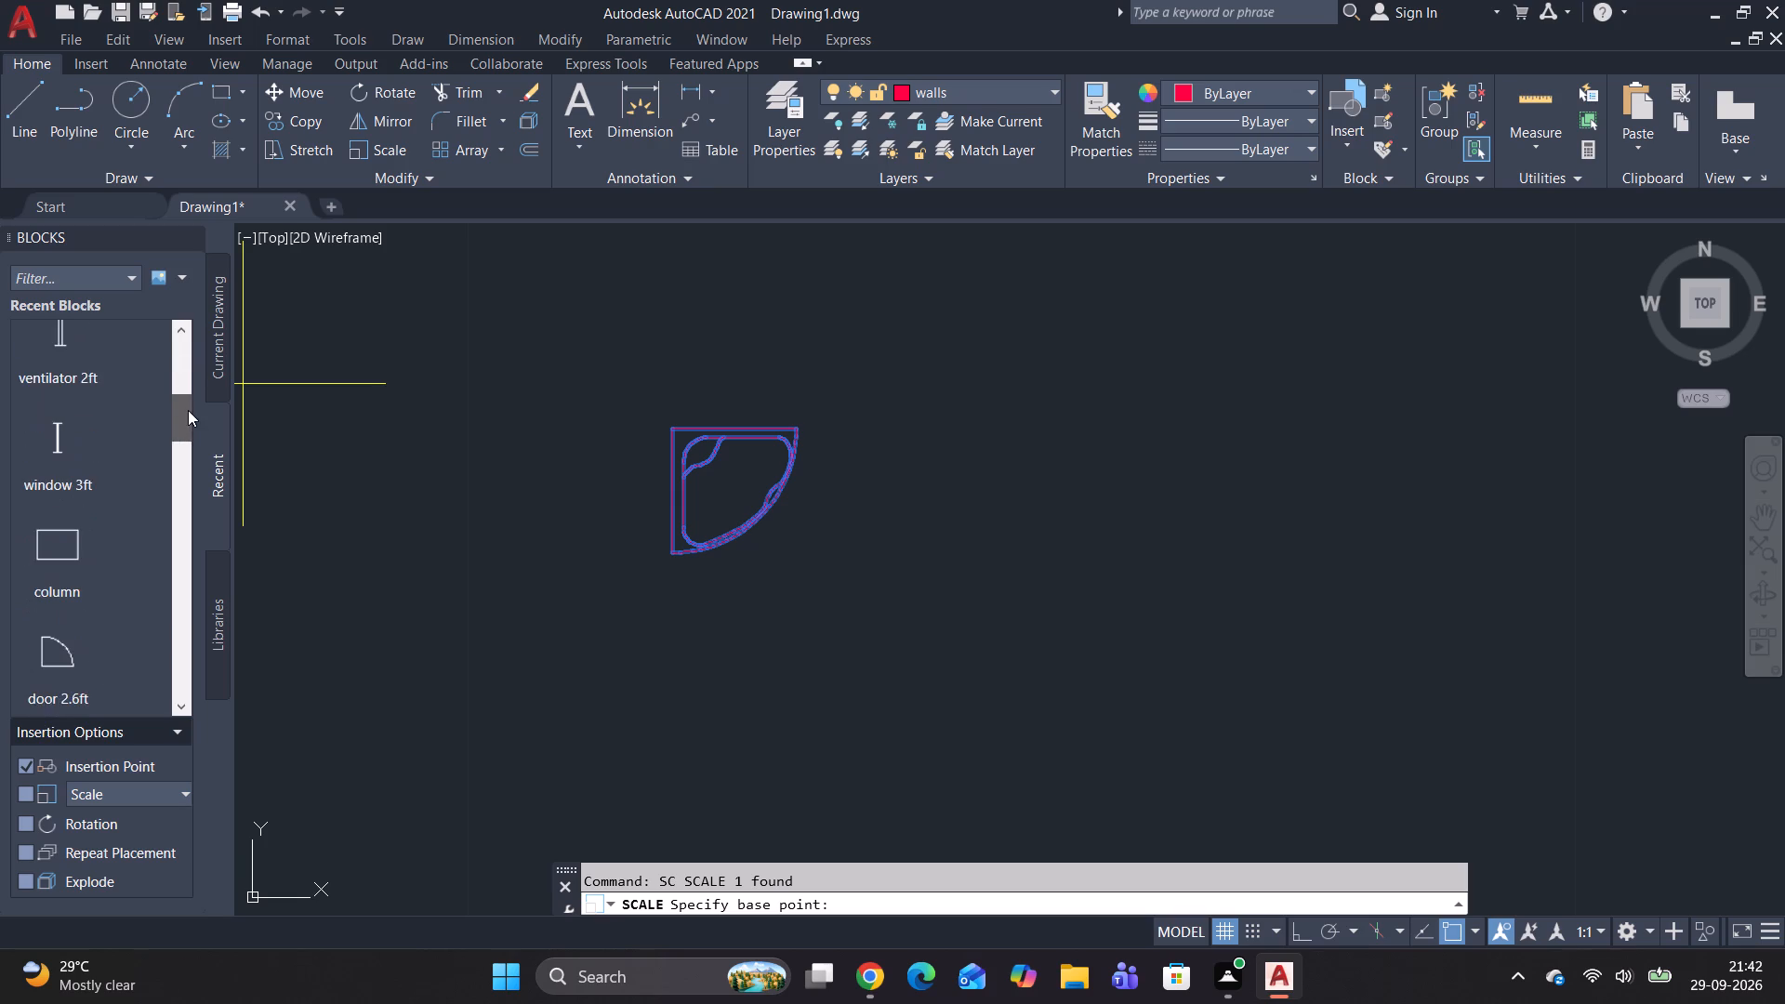
drag(188, 410, 192, 504)
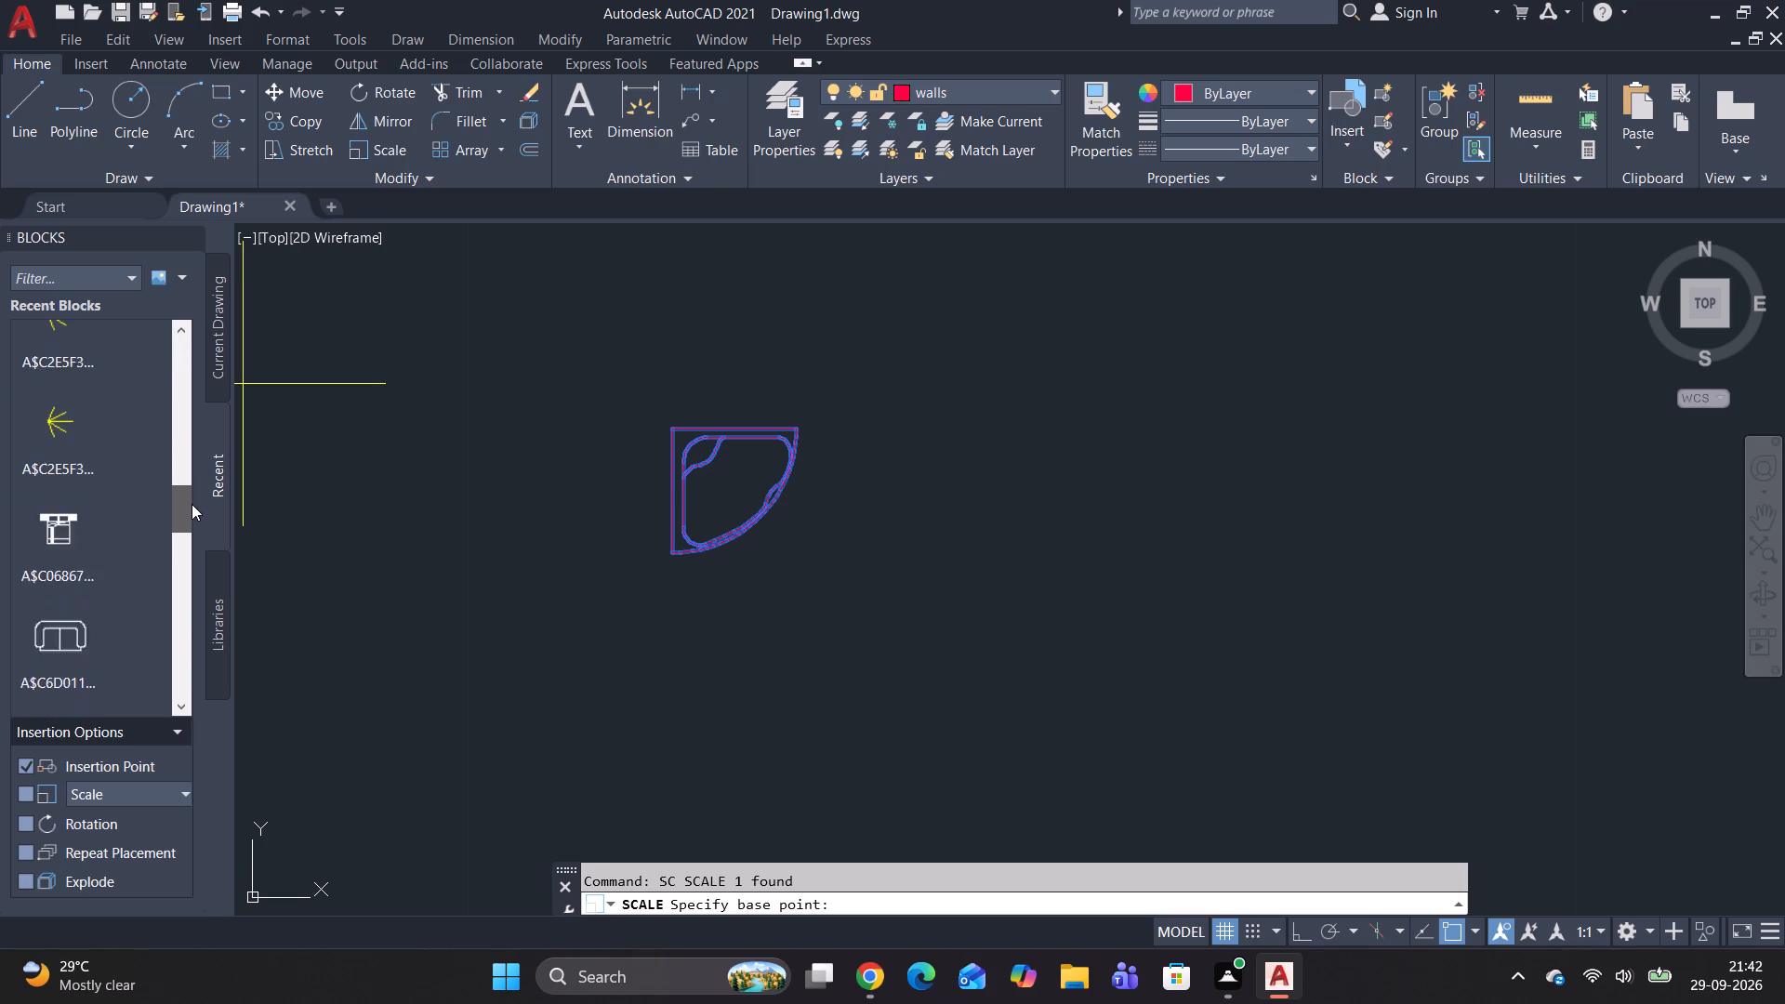
drag(192, 504, 190, 555)
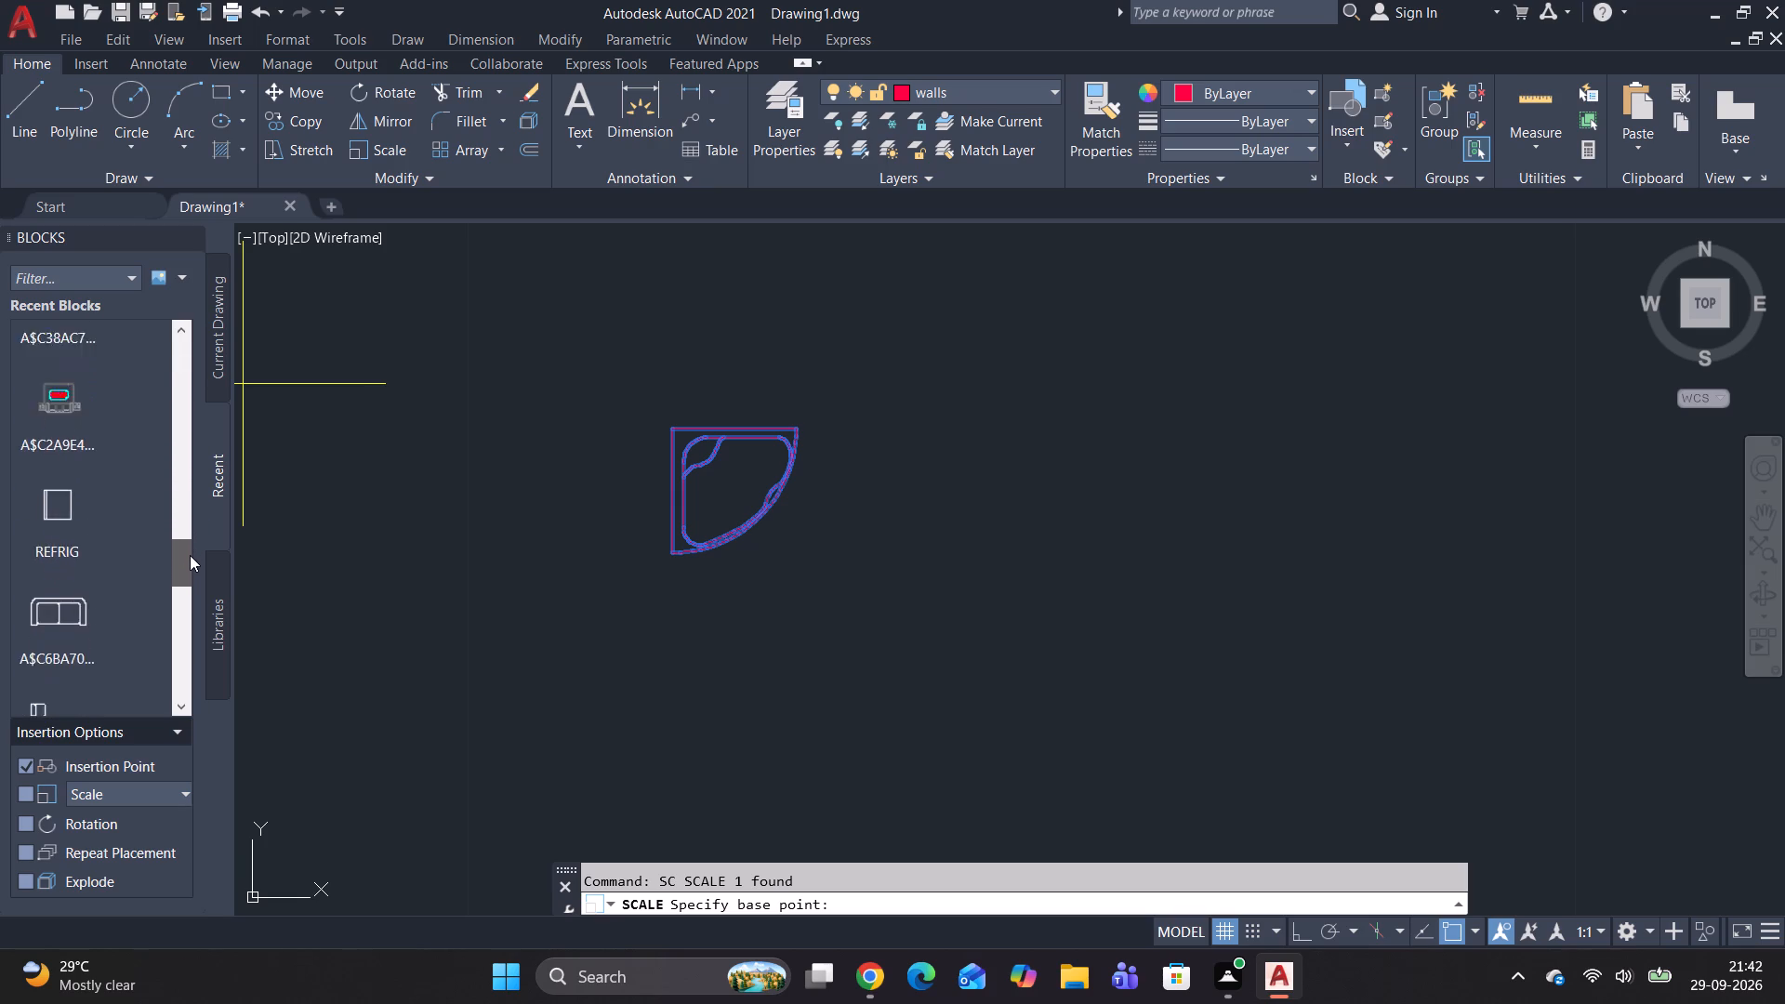
drag(190, 555, 179, 626)
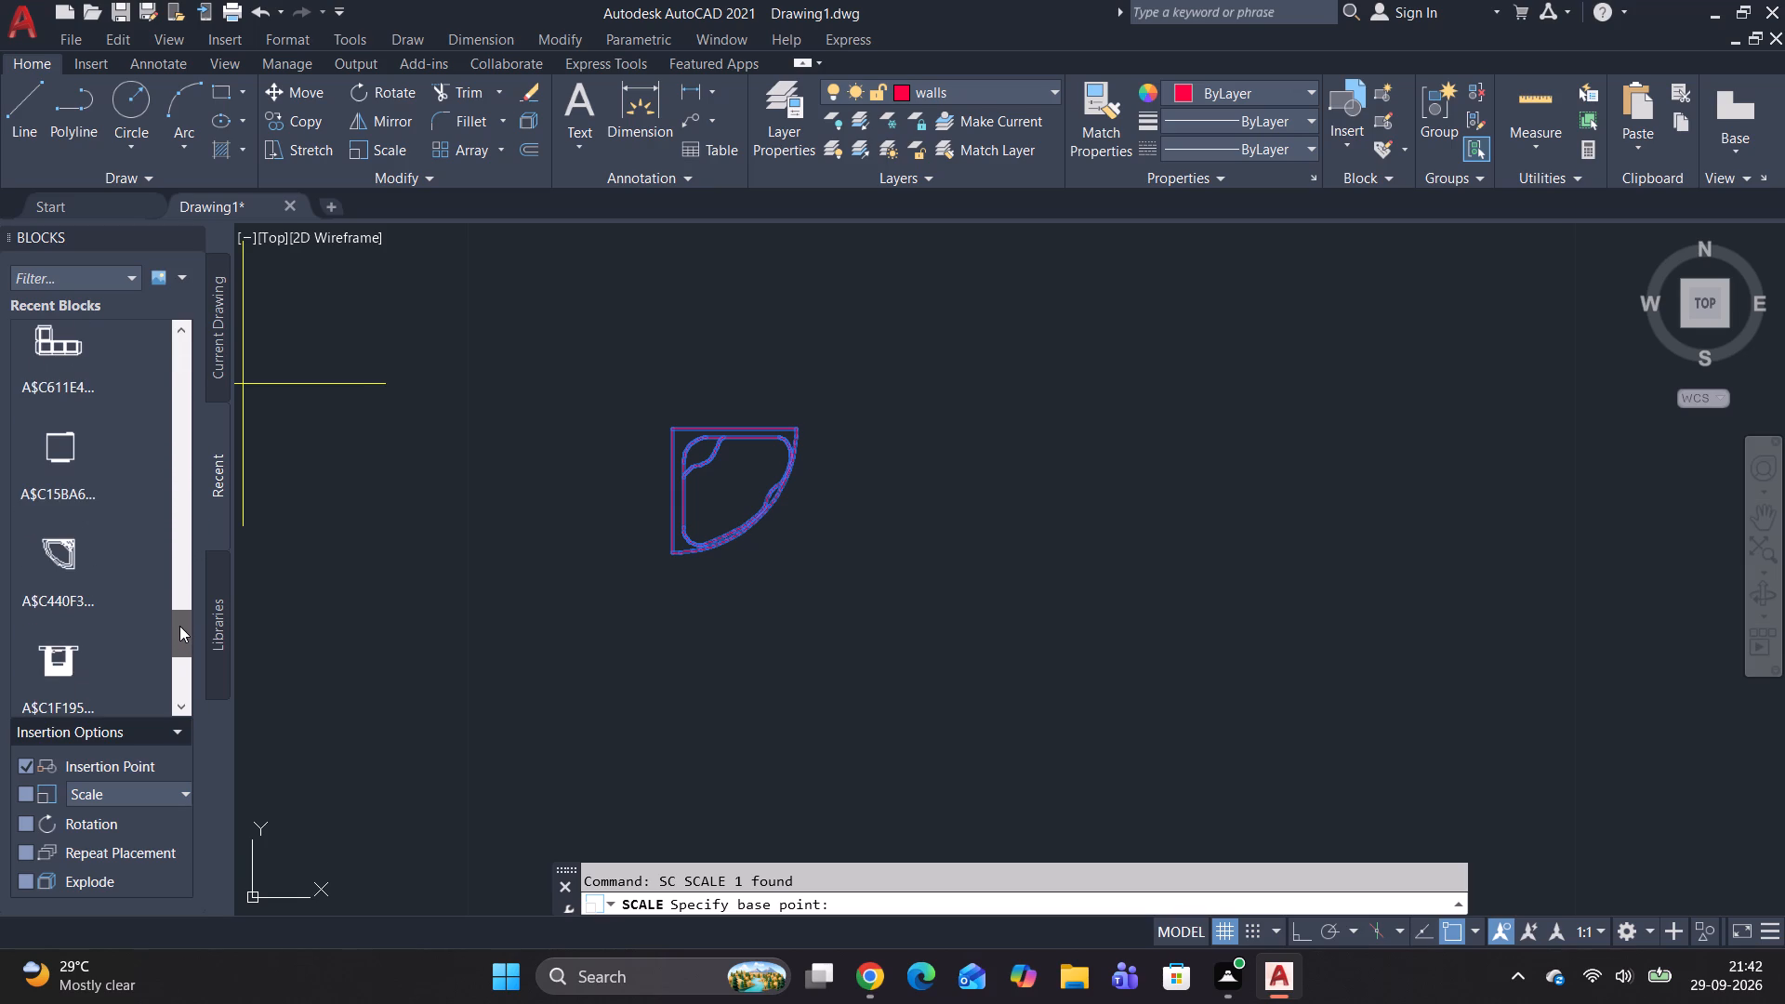
drag(179, 626, 147, 754)
click(407, 491)
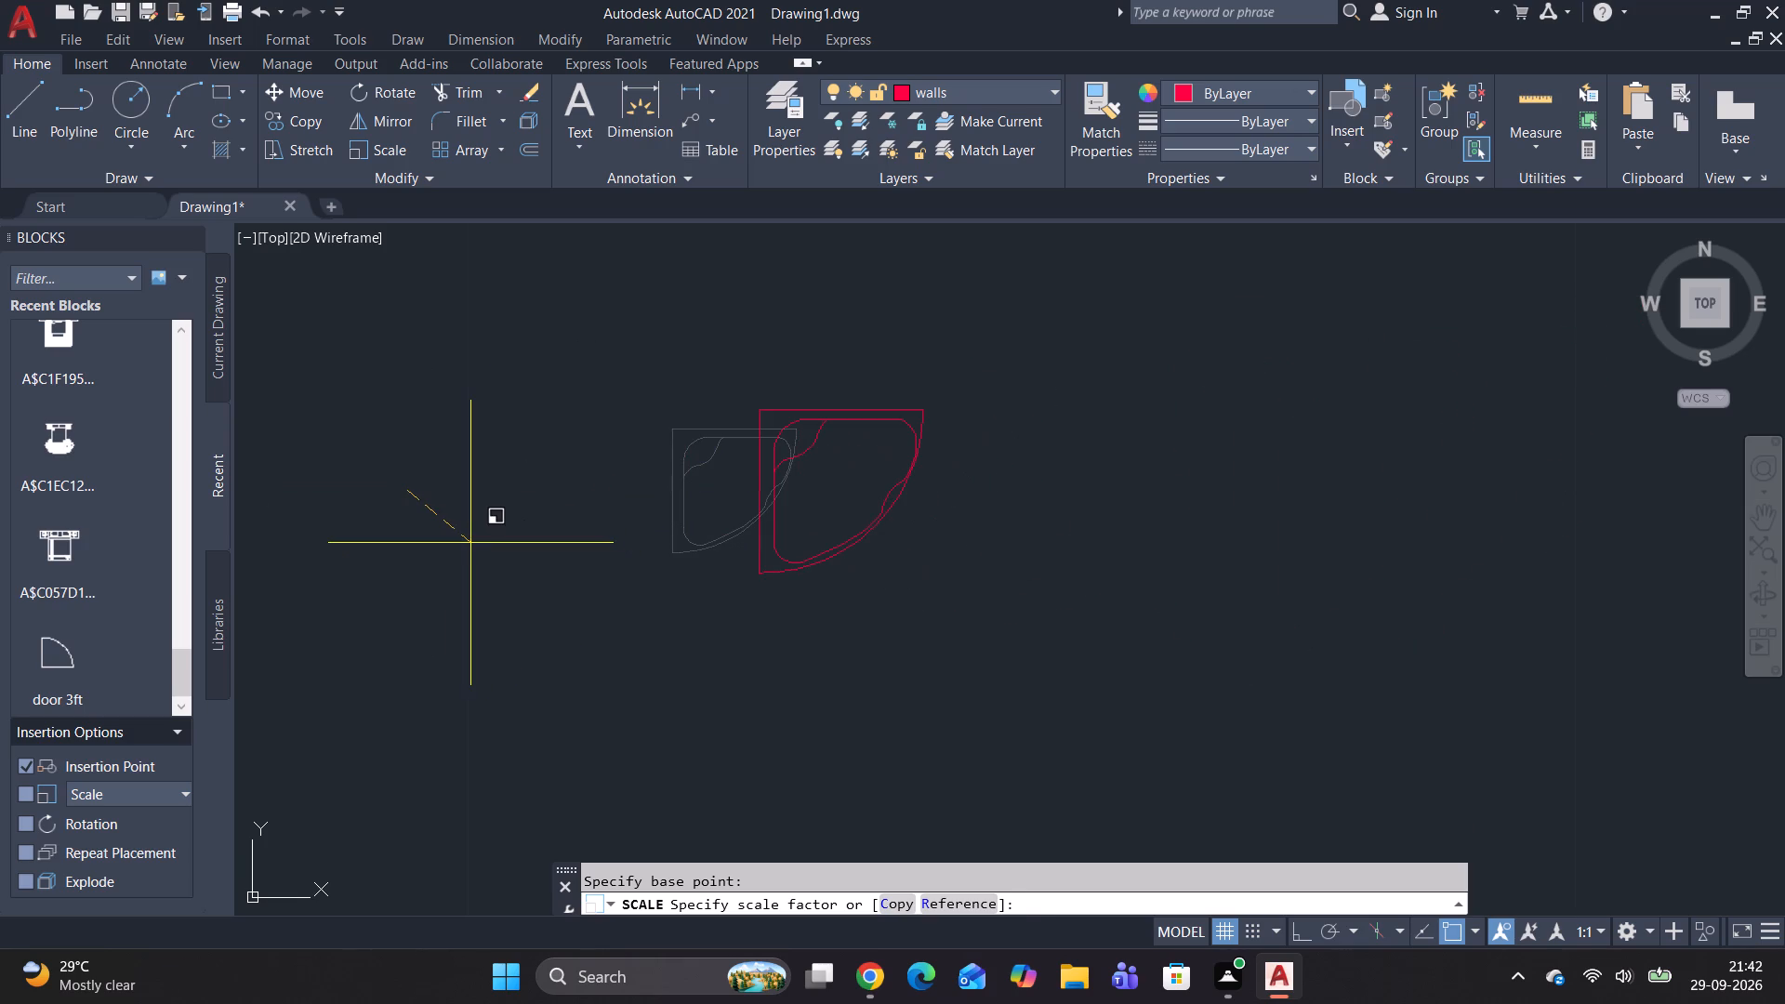
text(re)
key(space)
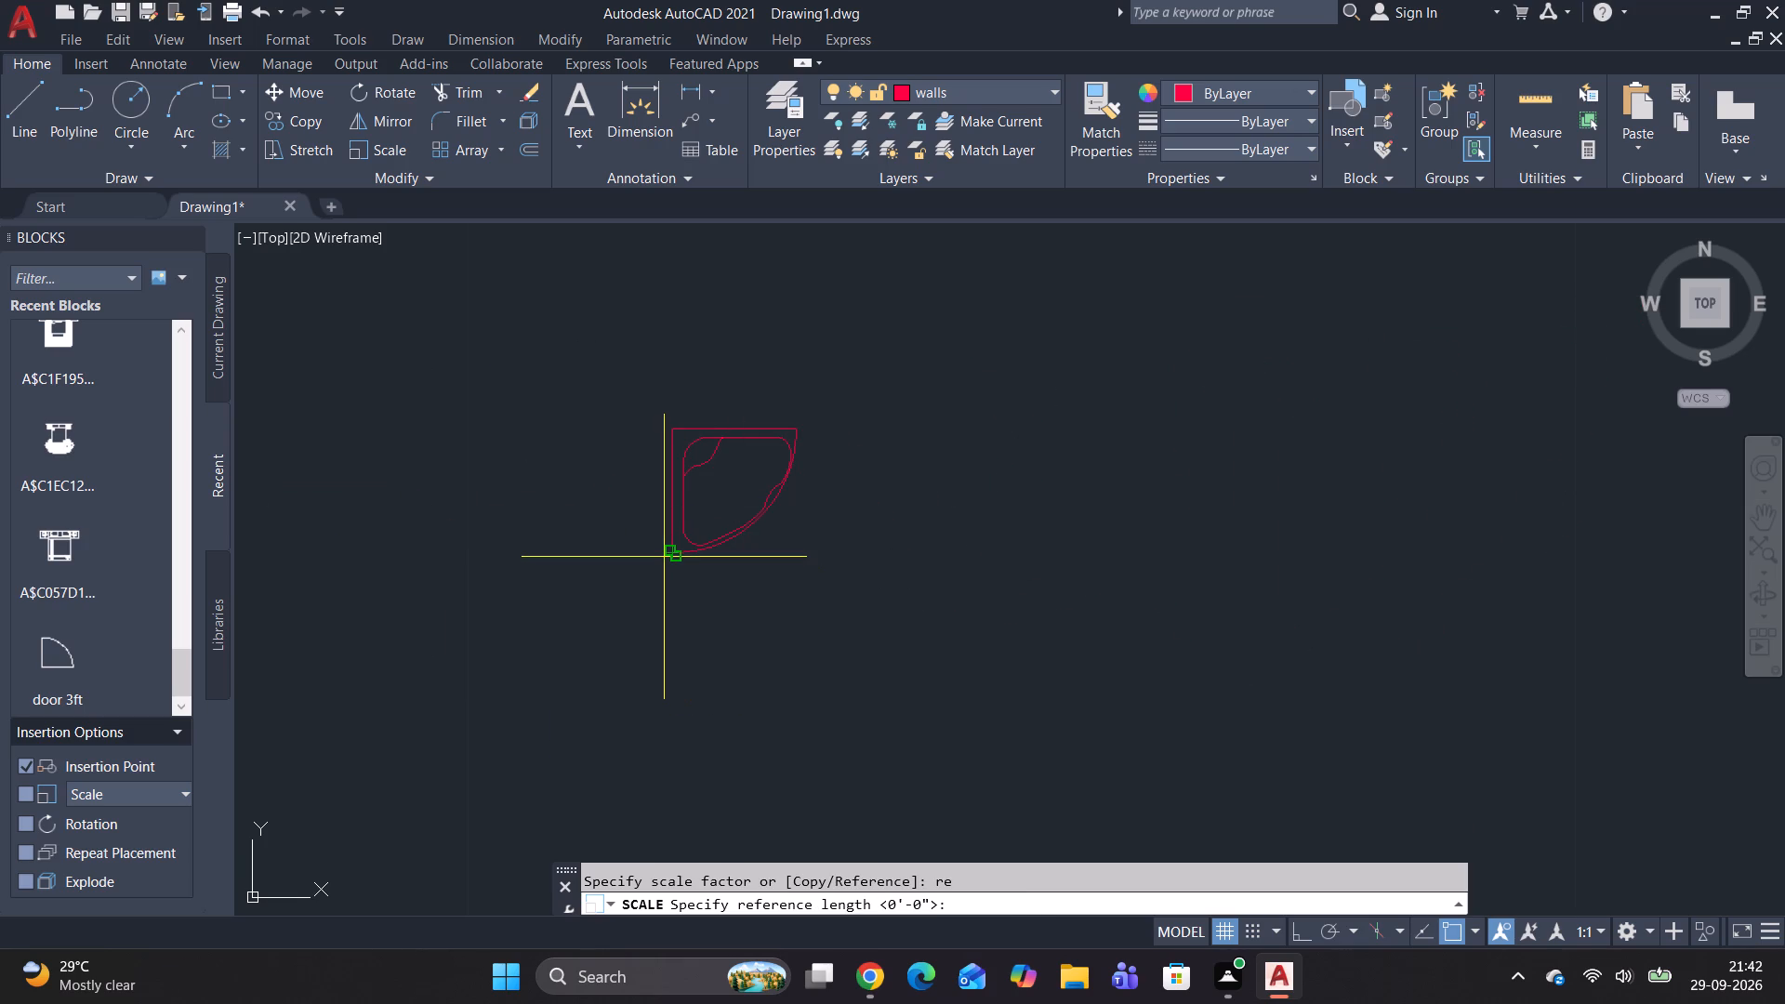
click(664, 556)
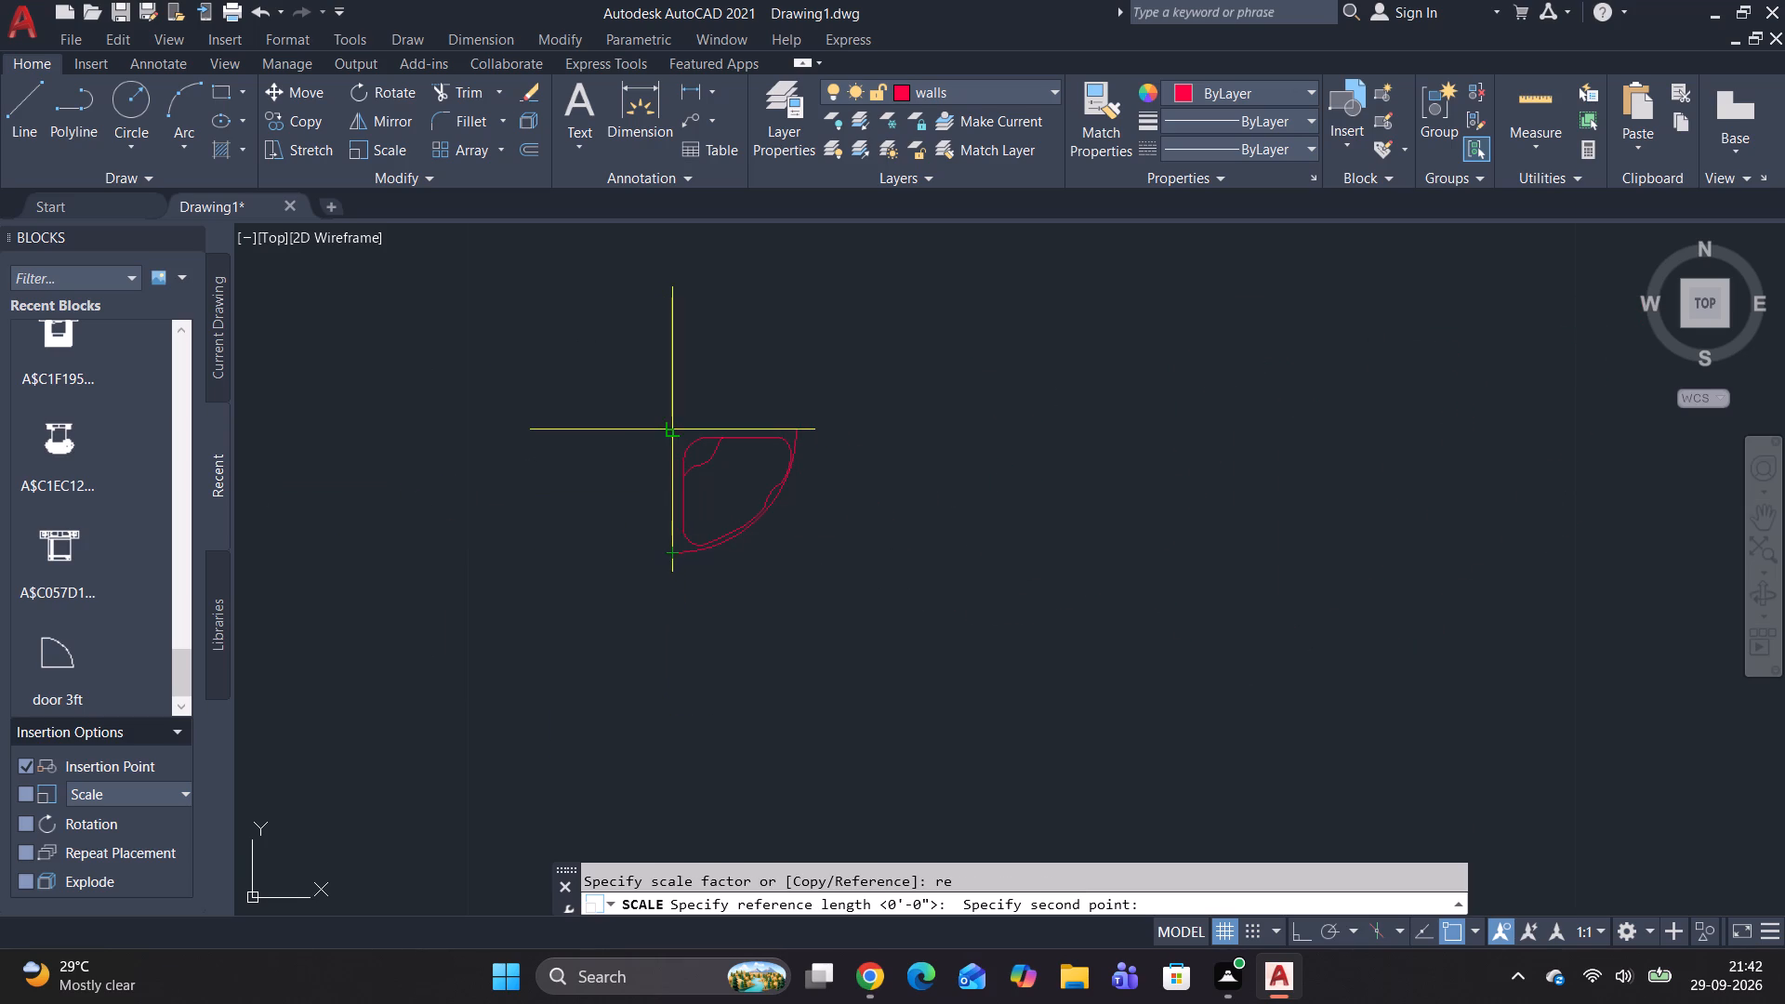
click(671, 433)
text(2'6)
text(")
key(space)
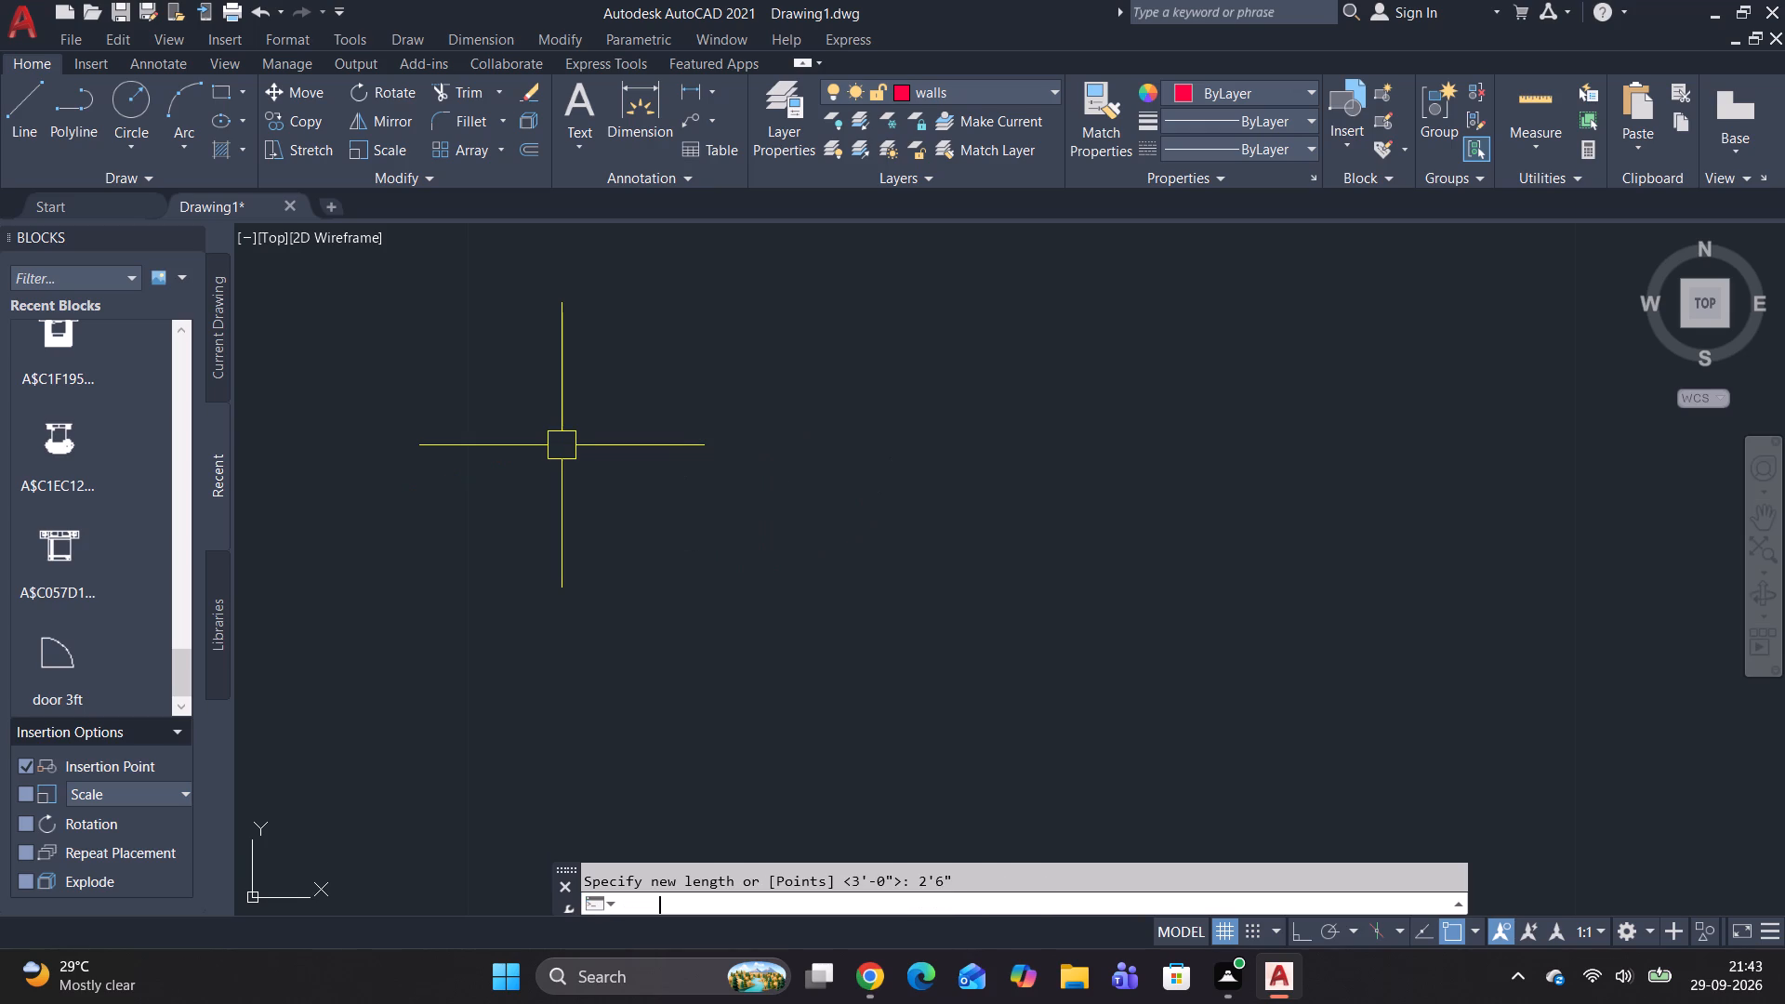
Assign the quarter-round corner fixture block to the furniture block layer.
scroll(562, 445, down, 19)
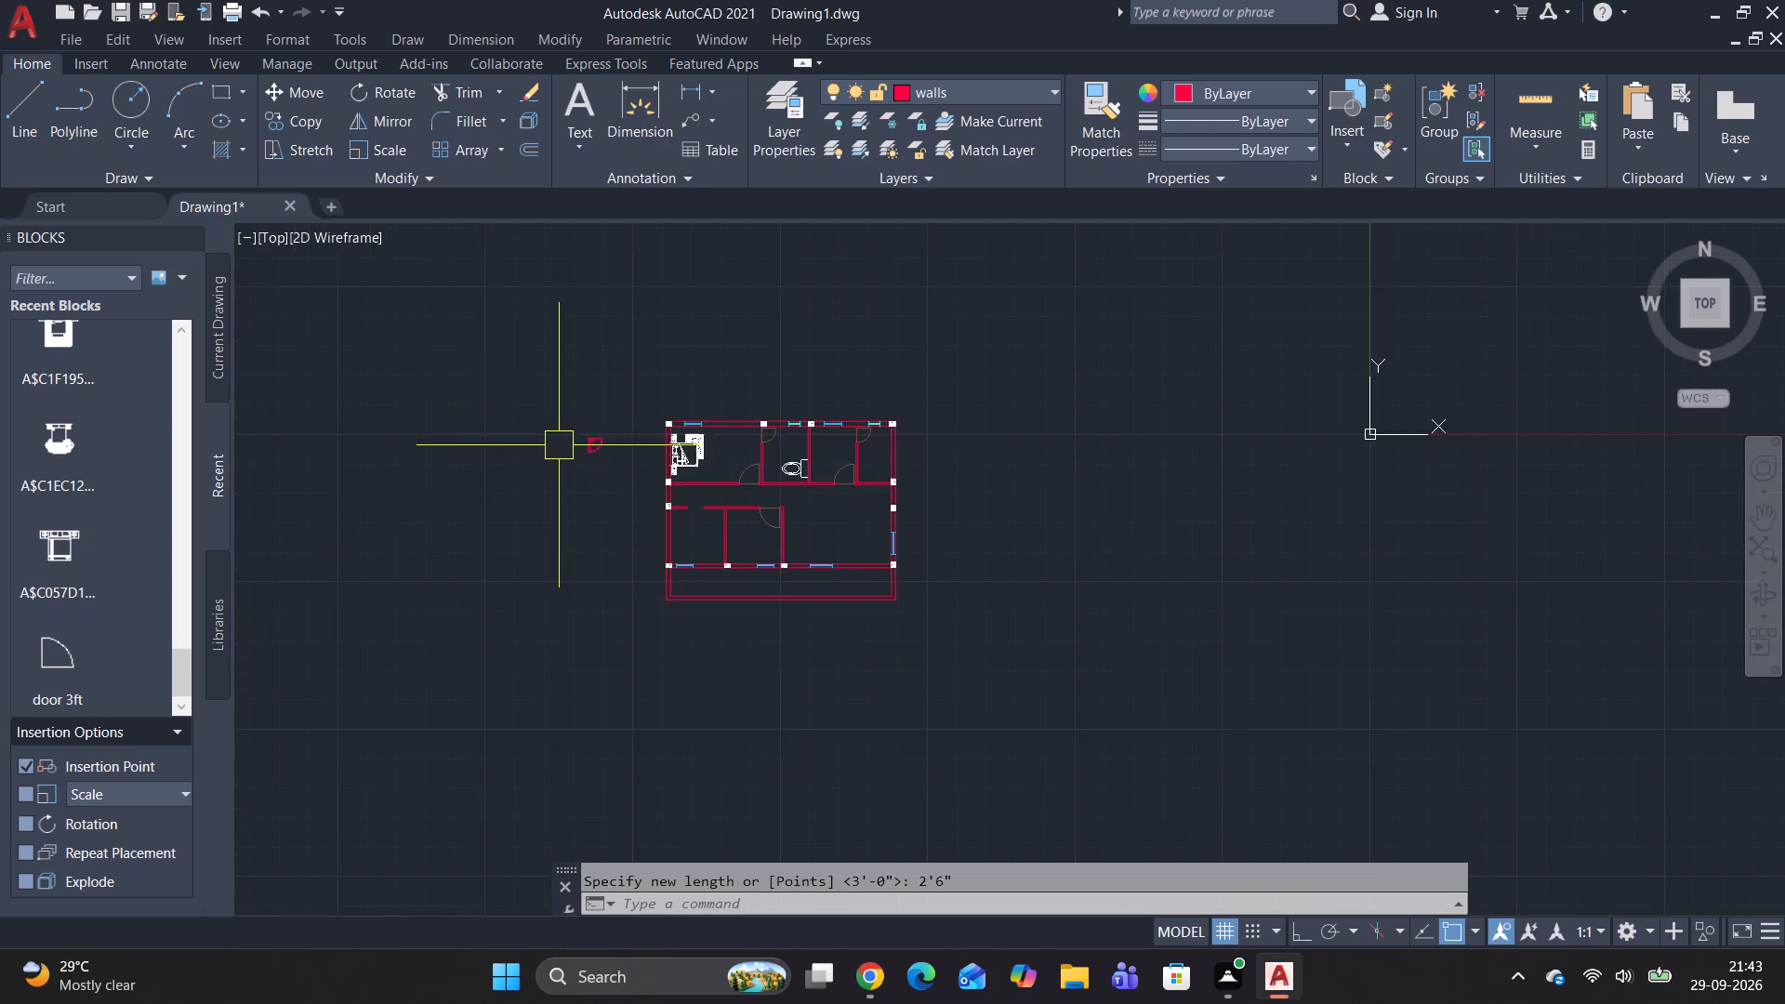
scroll(587, 460, up, 3)
click(628, 405)
click(999, 93)
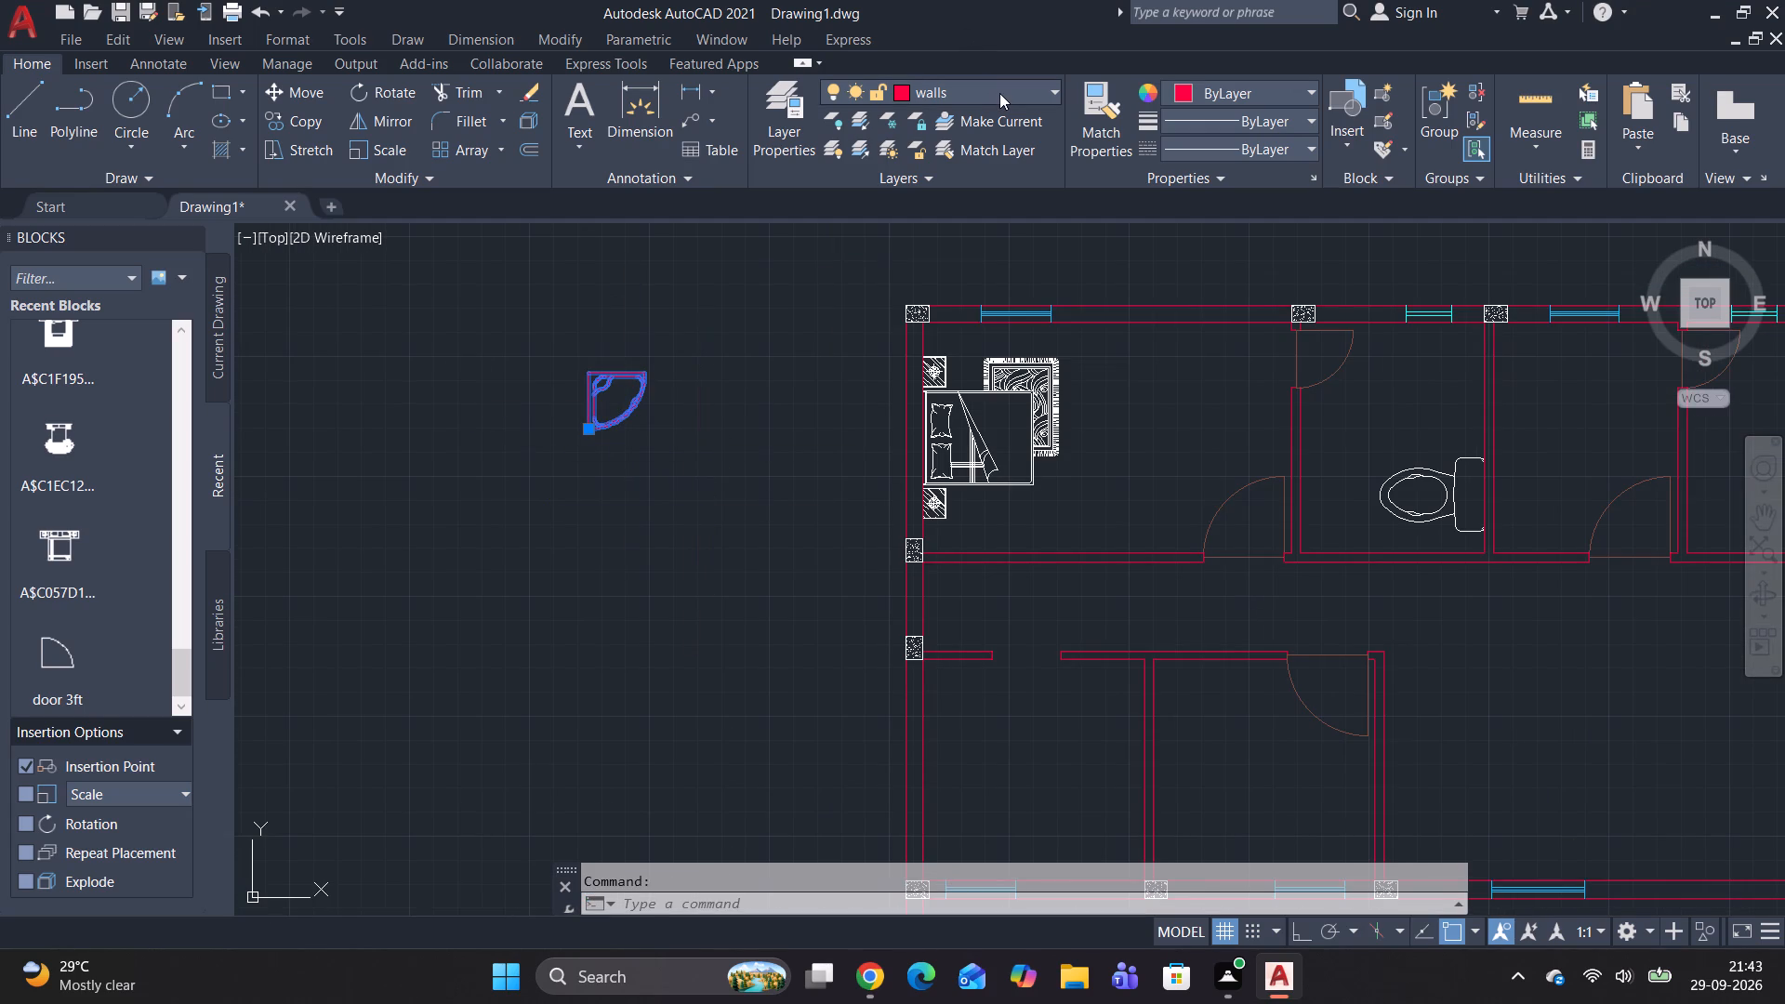
click(961, 198)
Rotate the corner fixture block 90° clockwise about its northwest corner, with ortho on.
text(ro)
key(space)
drag(580, 372, 607, 372)
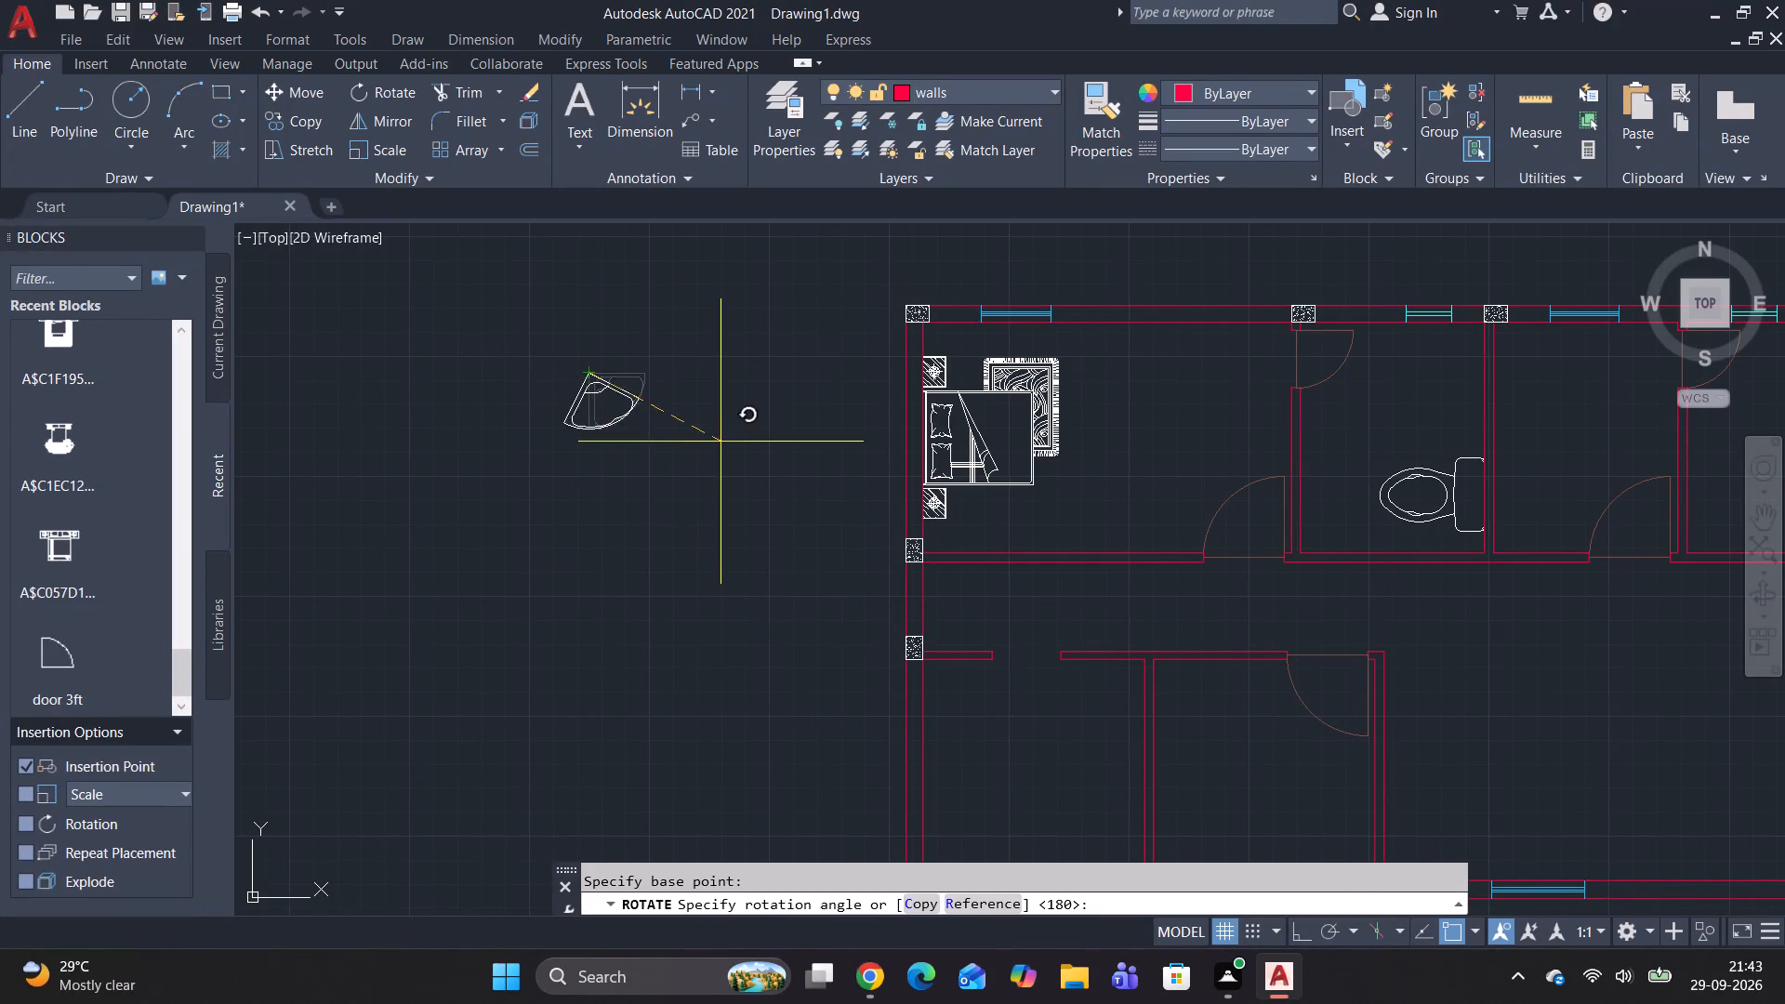
key(F8)
click(586, 528)
key(space)
key(space)
key(space)
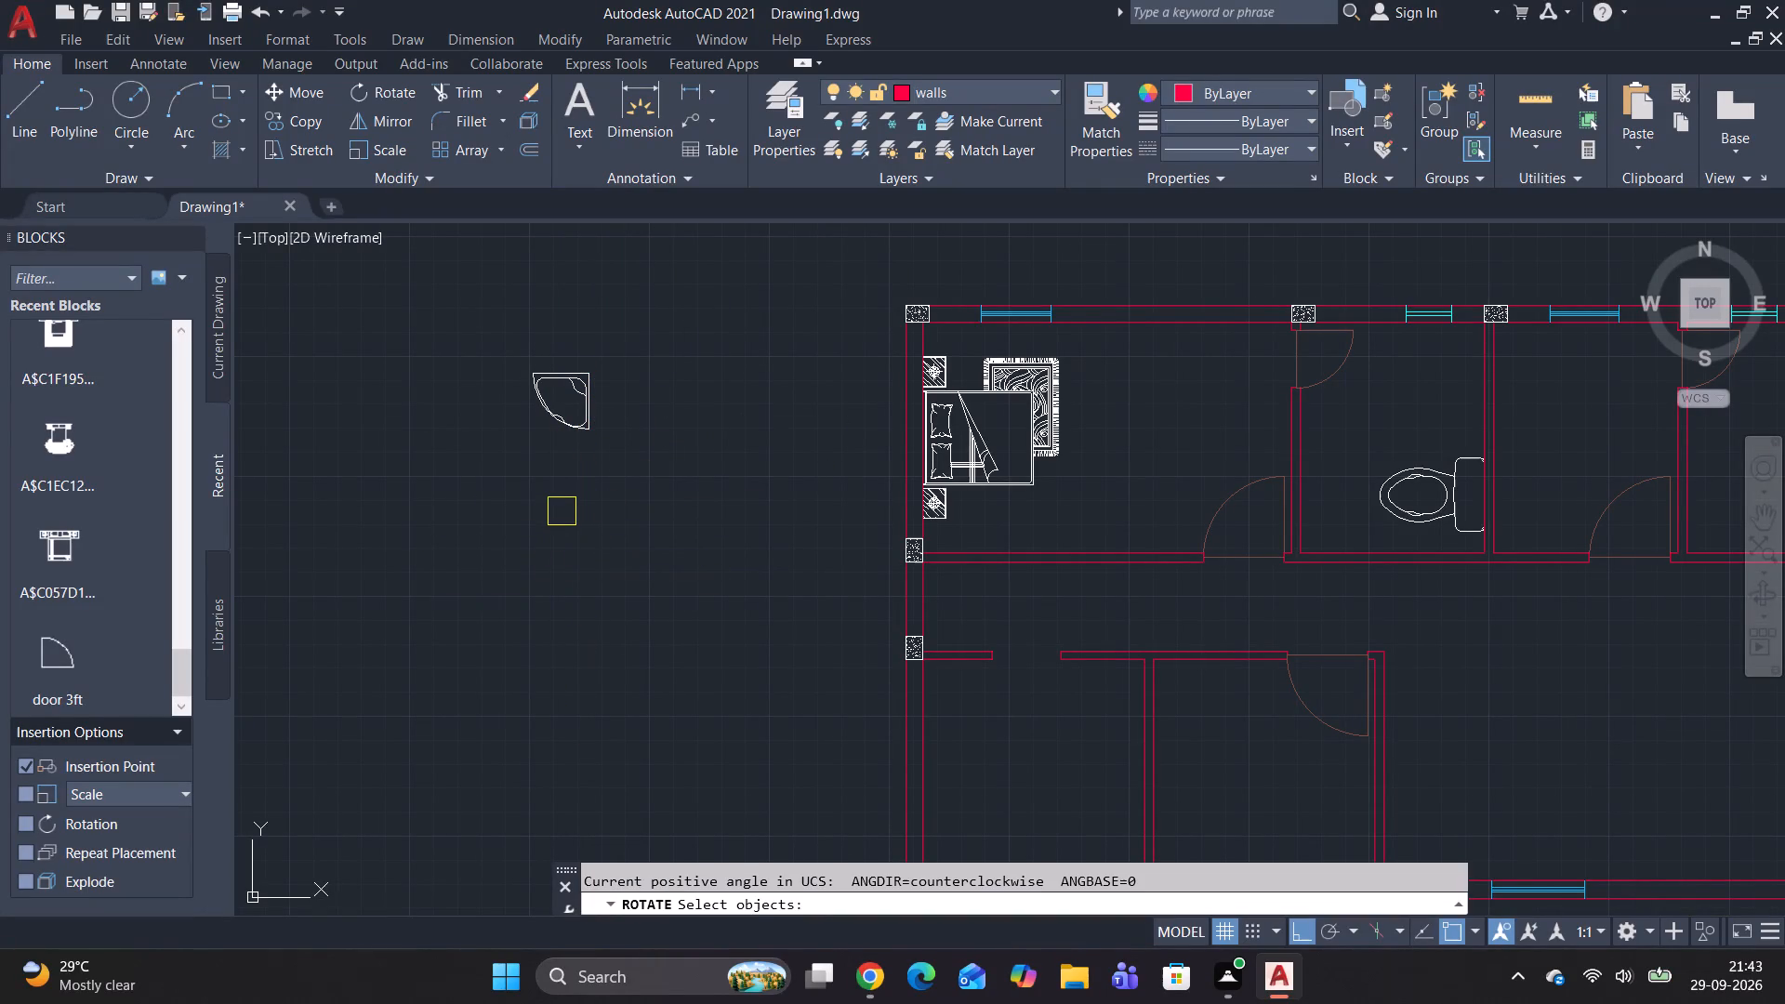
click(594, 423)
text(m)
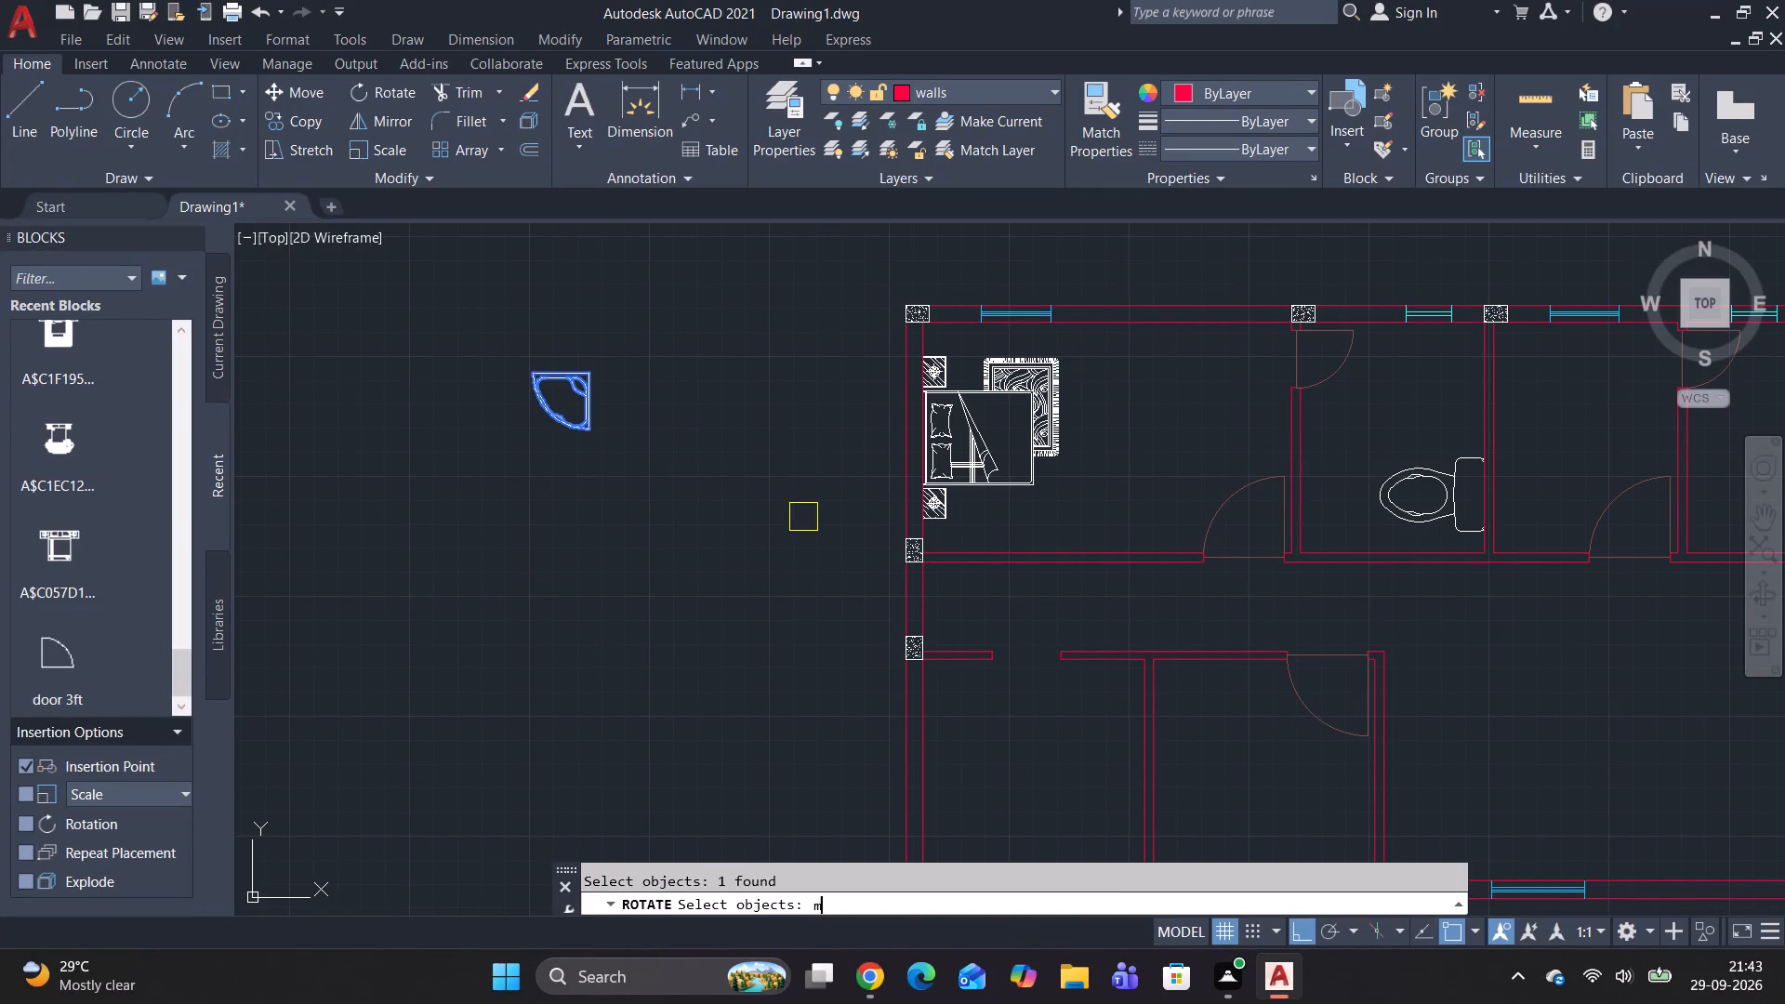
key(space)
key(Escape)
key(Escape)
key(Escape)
Move the quarter-round corner fixture by its northeast corner into the bathroom's northeast corner, above the toilet.
click(543, 391)
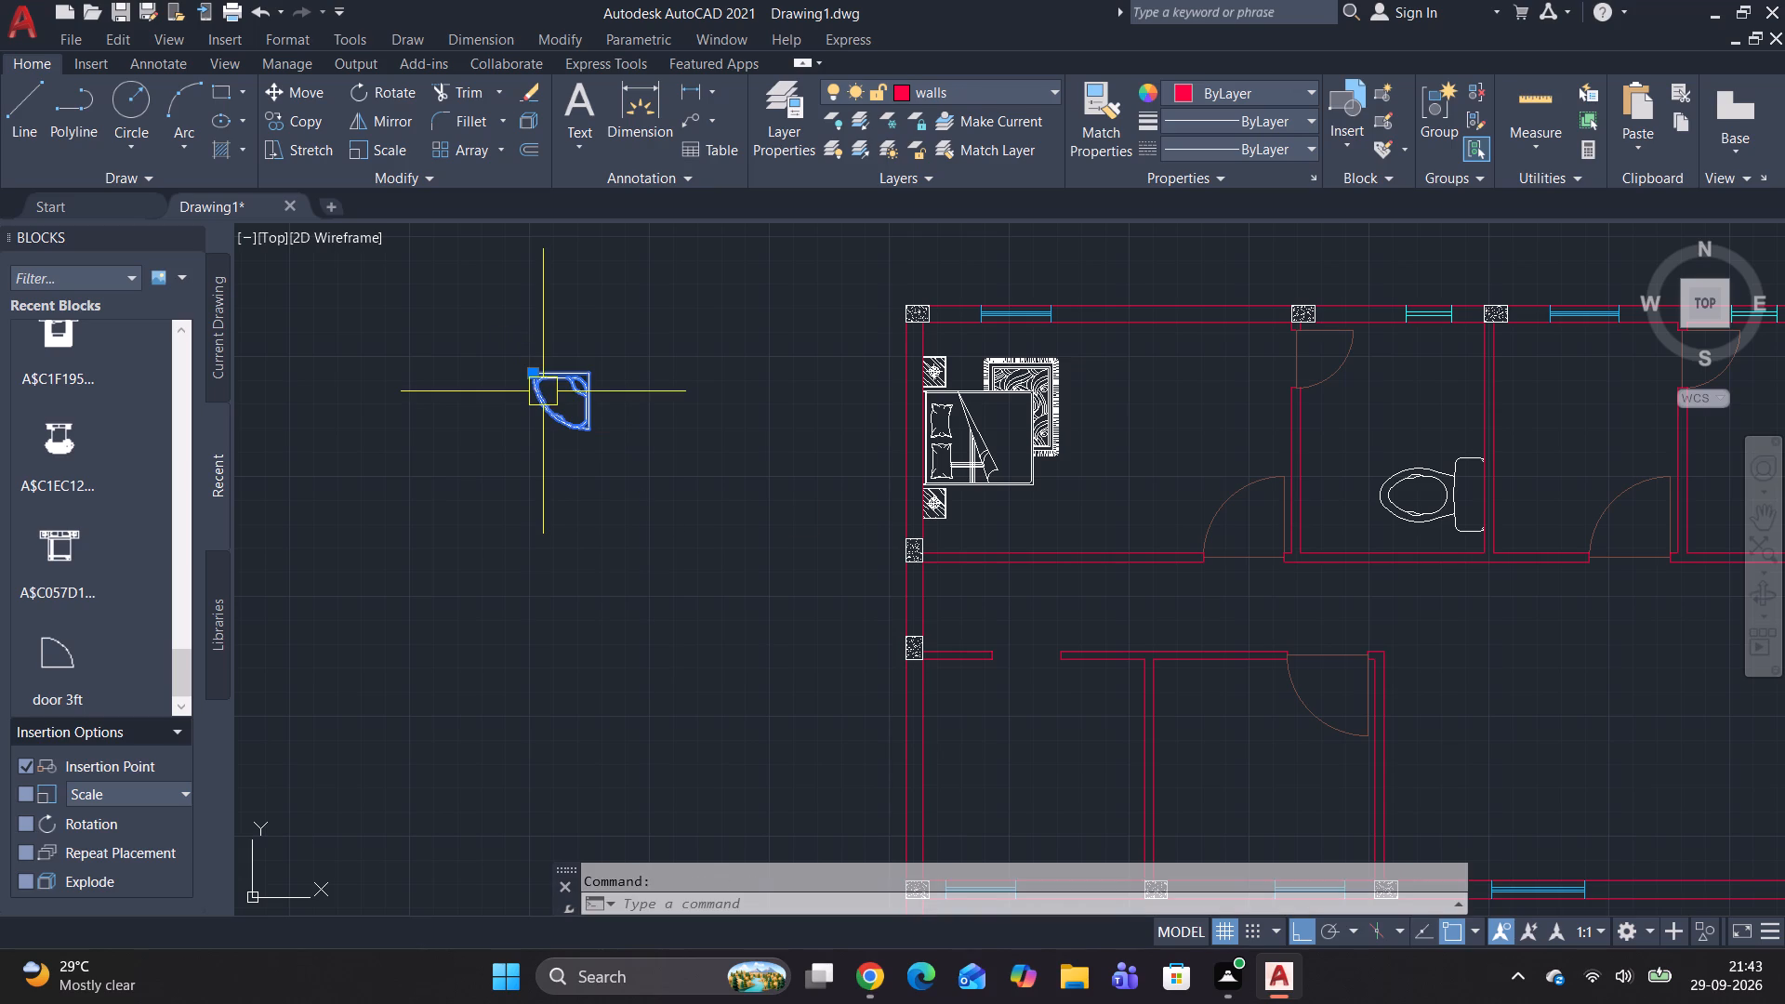
text(m)
key(space)
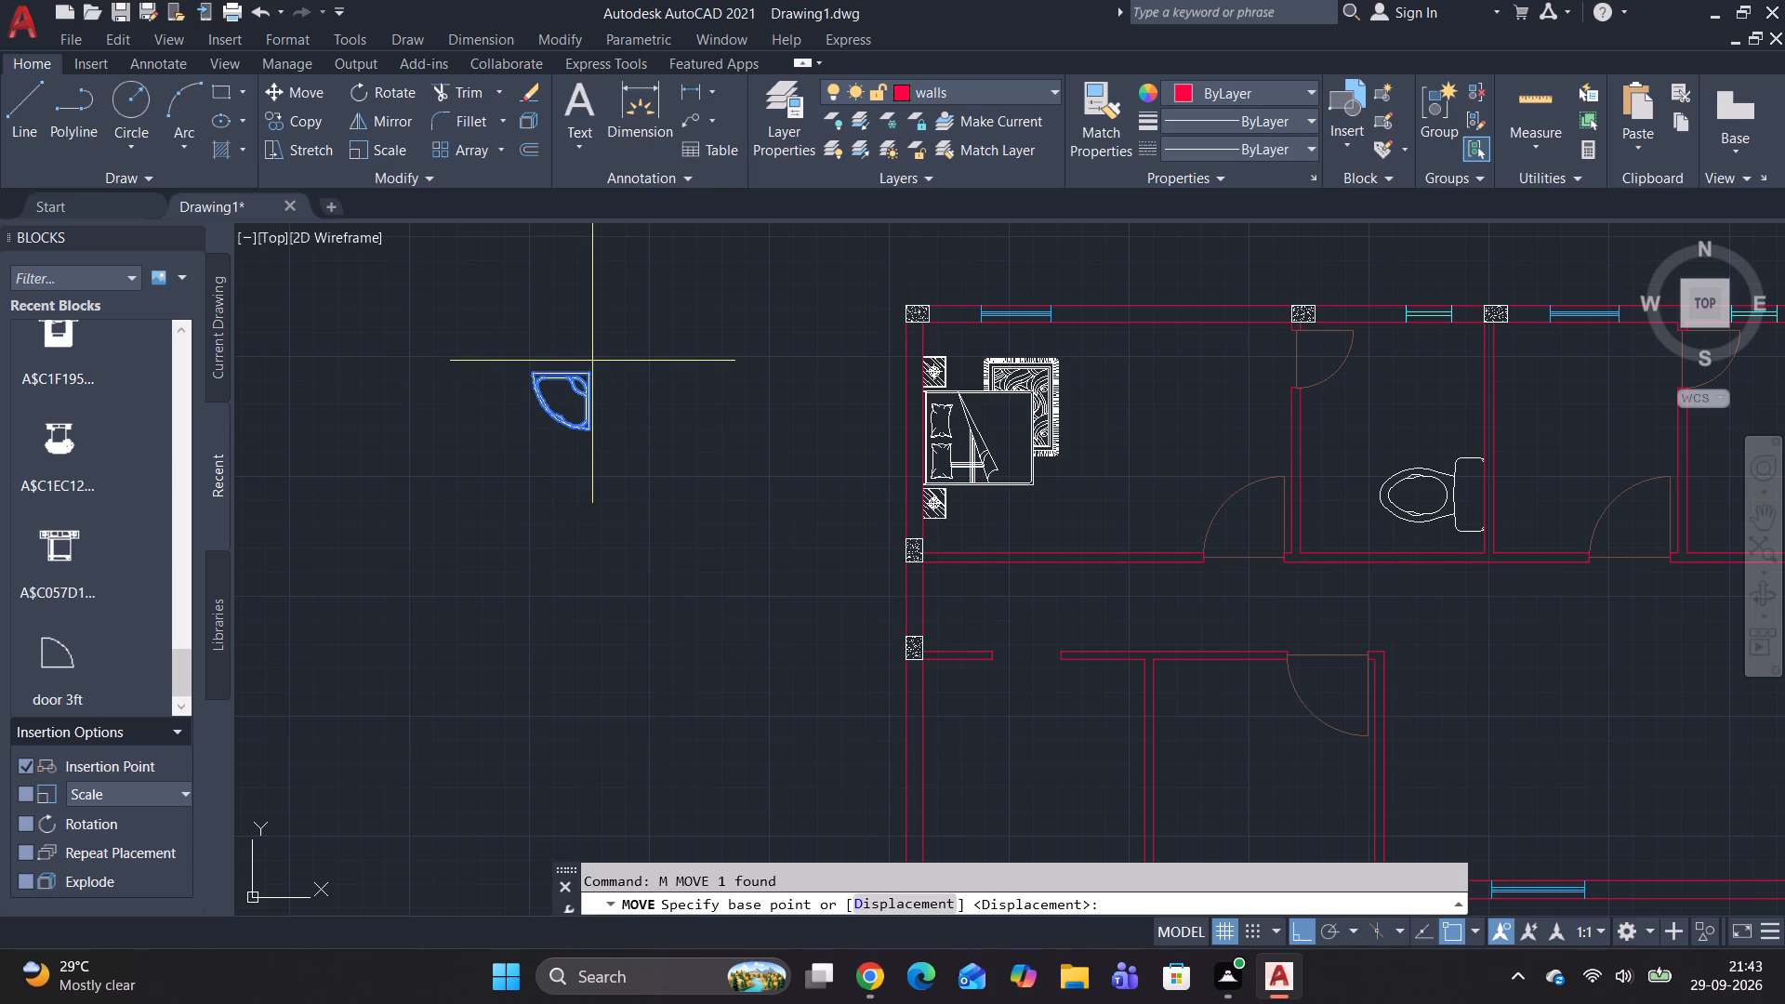
click(585, 369)
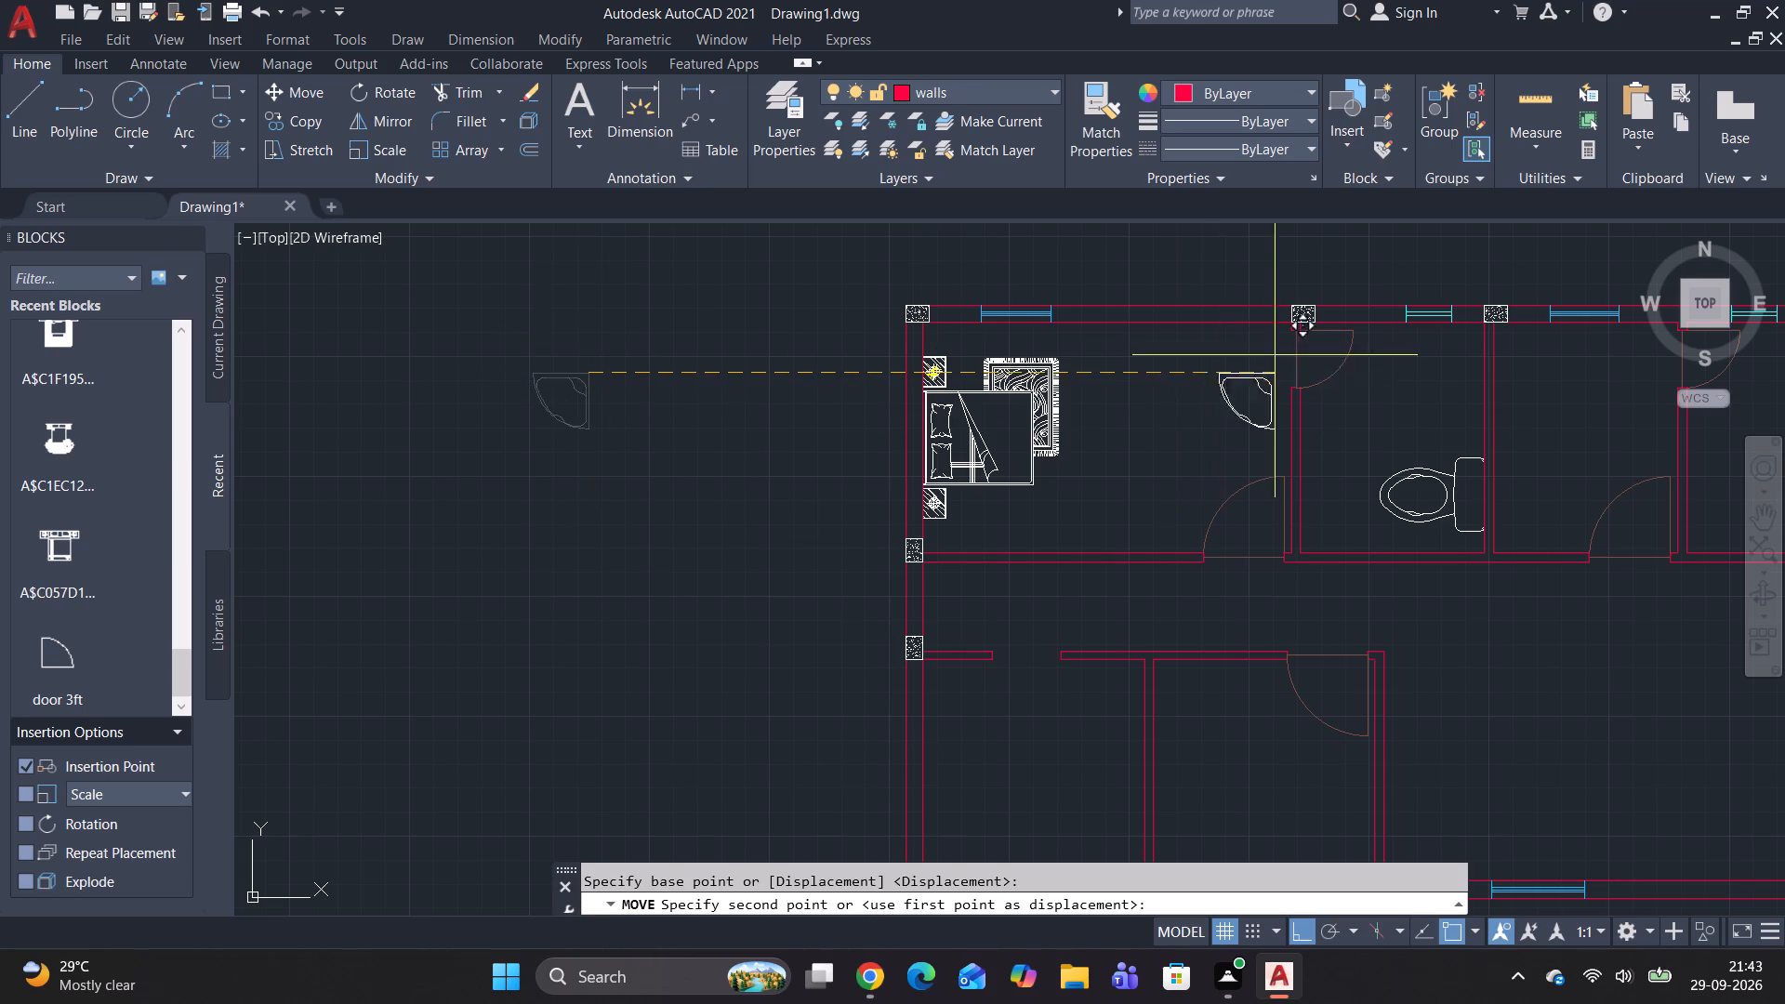
middle_drag(1474, 366, 1372, 420)
scroll(1261, 448, up, 2)
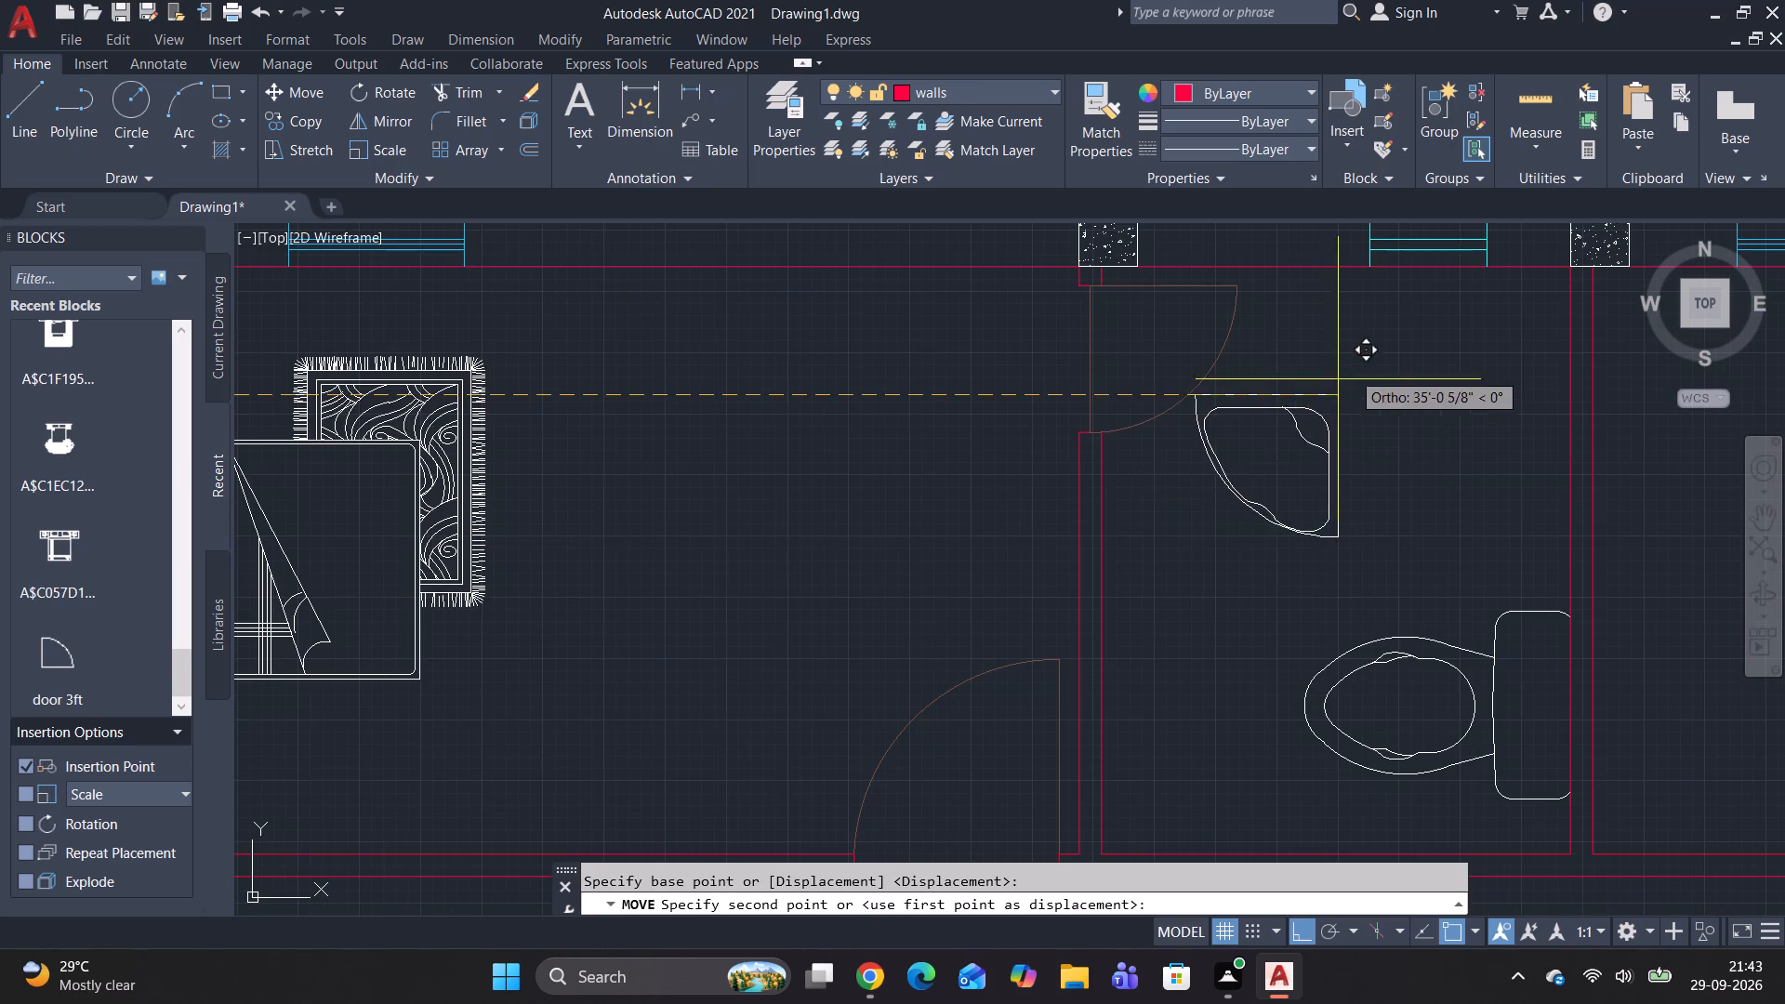
click(1564, 271)
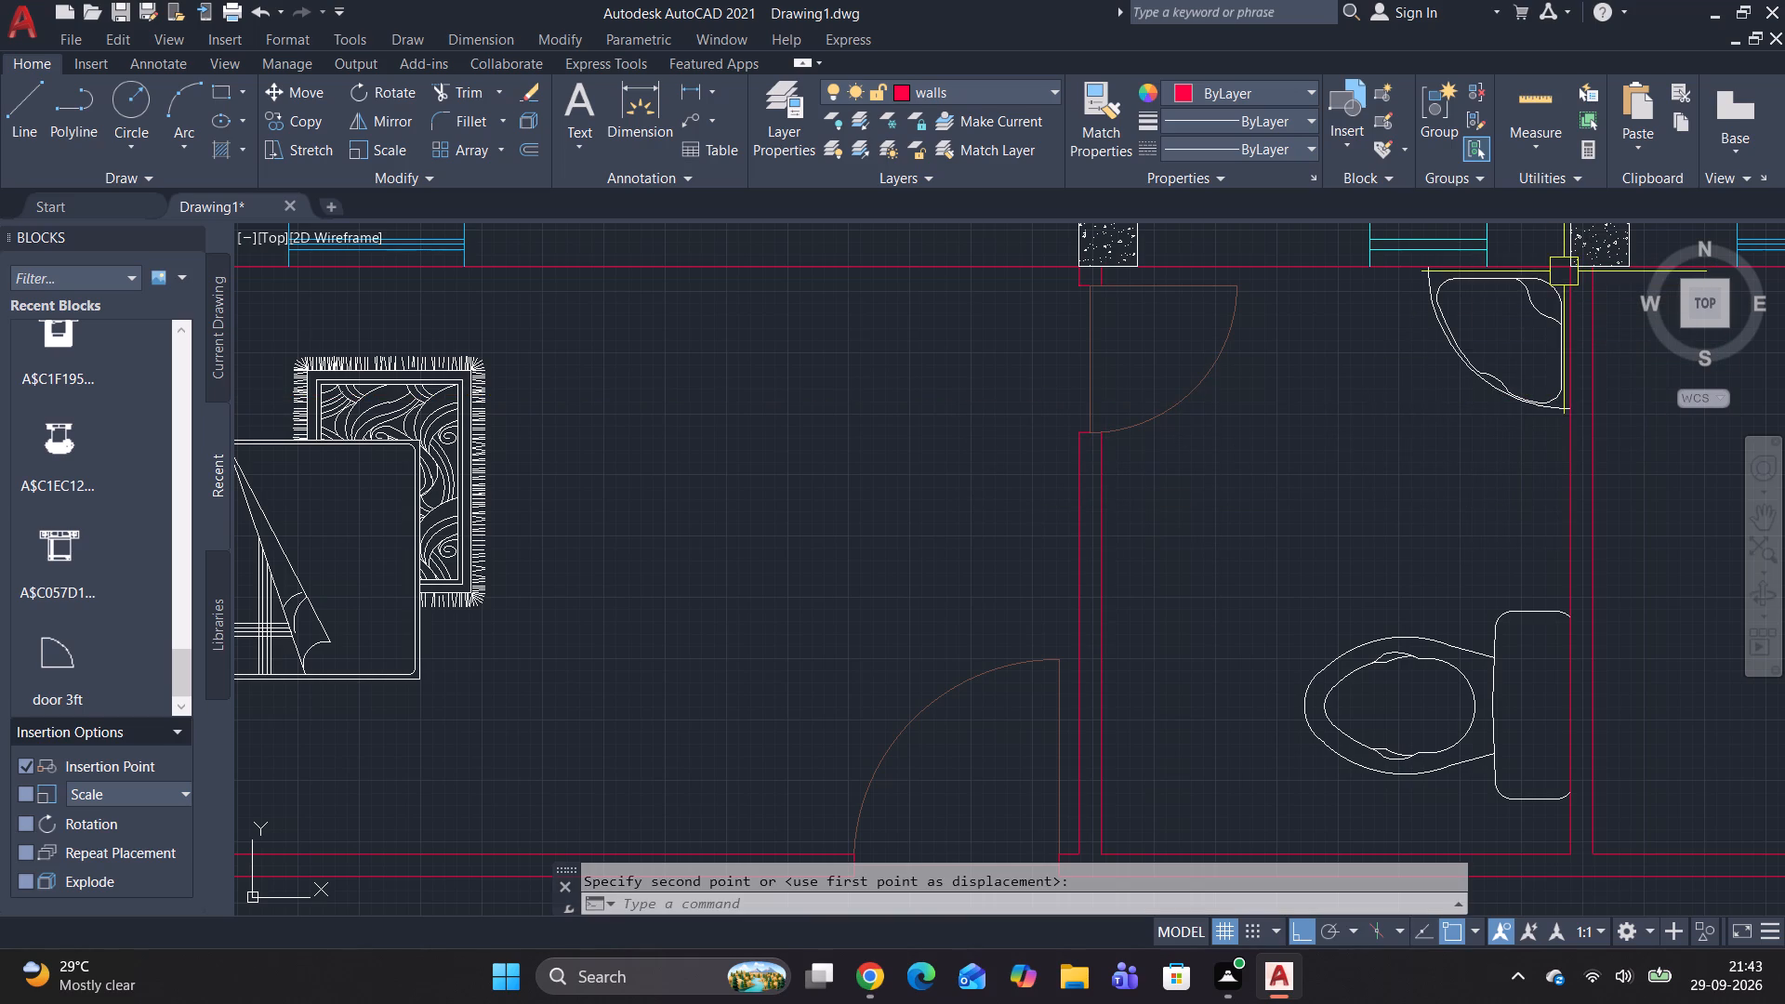
Insert the double bed block with rug and side tables, A$C1F195..., in the empty area west of the floor plan.
scroll(1343, 482, down, 3)
middle_drag(1446, 650, 1093, 643)
scroll(885, 568, up, 1)
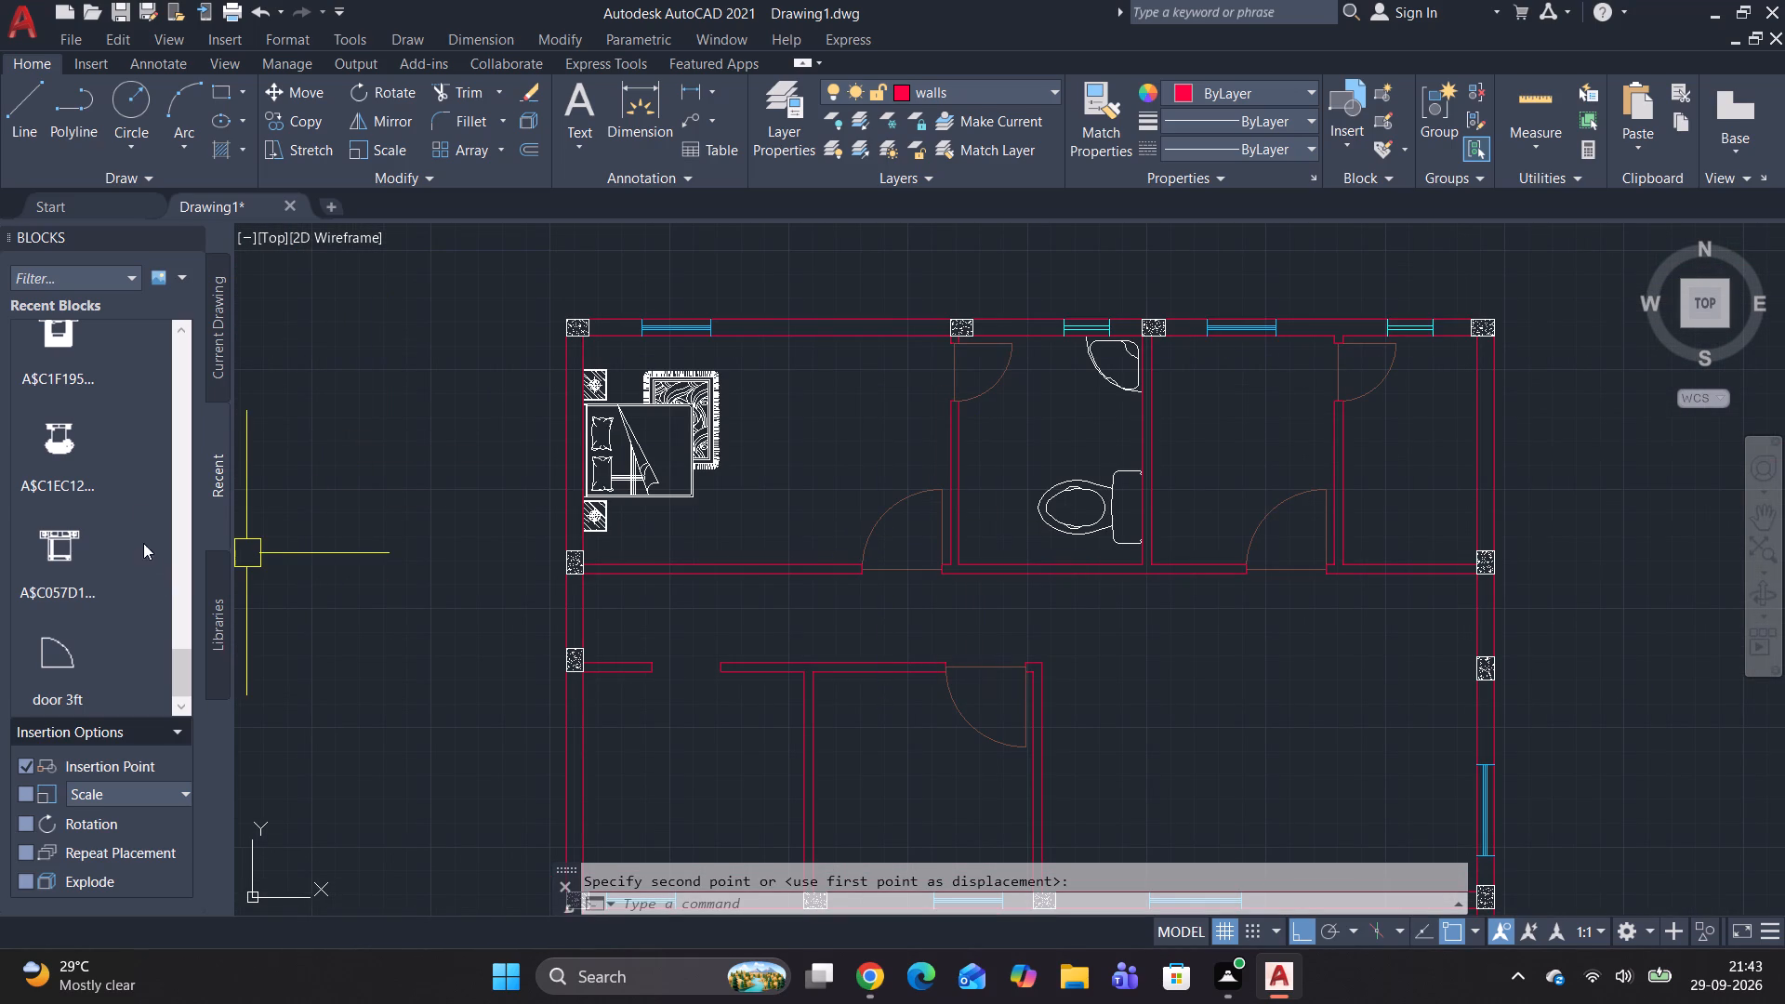
drag(179, 430, 185, 387)
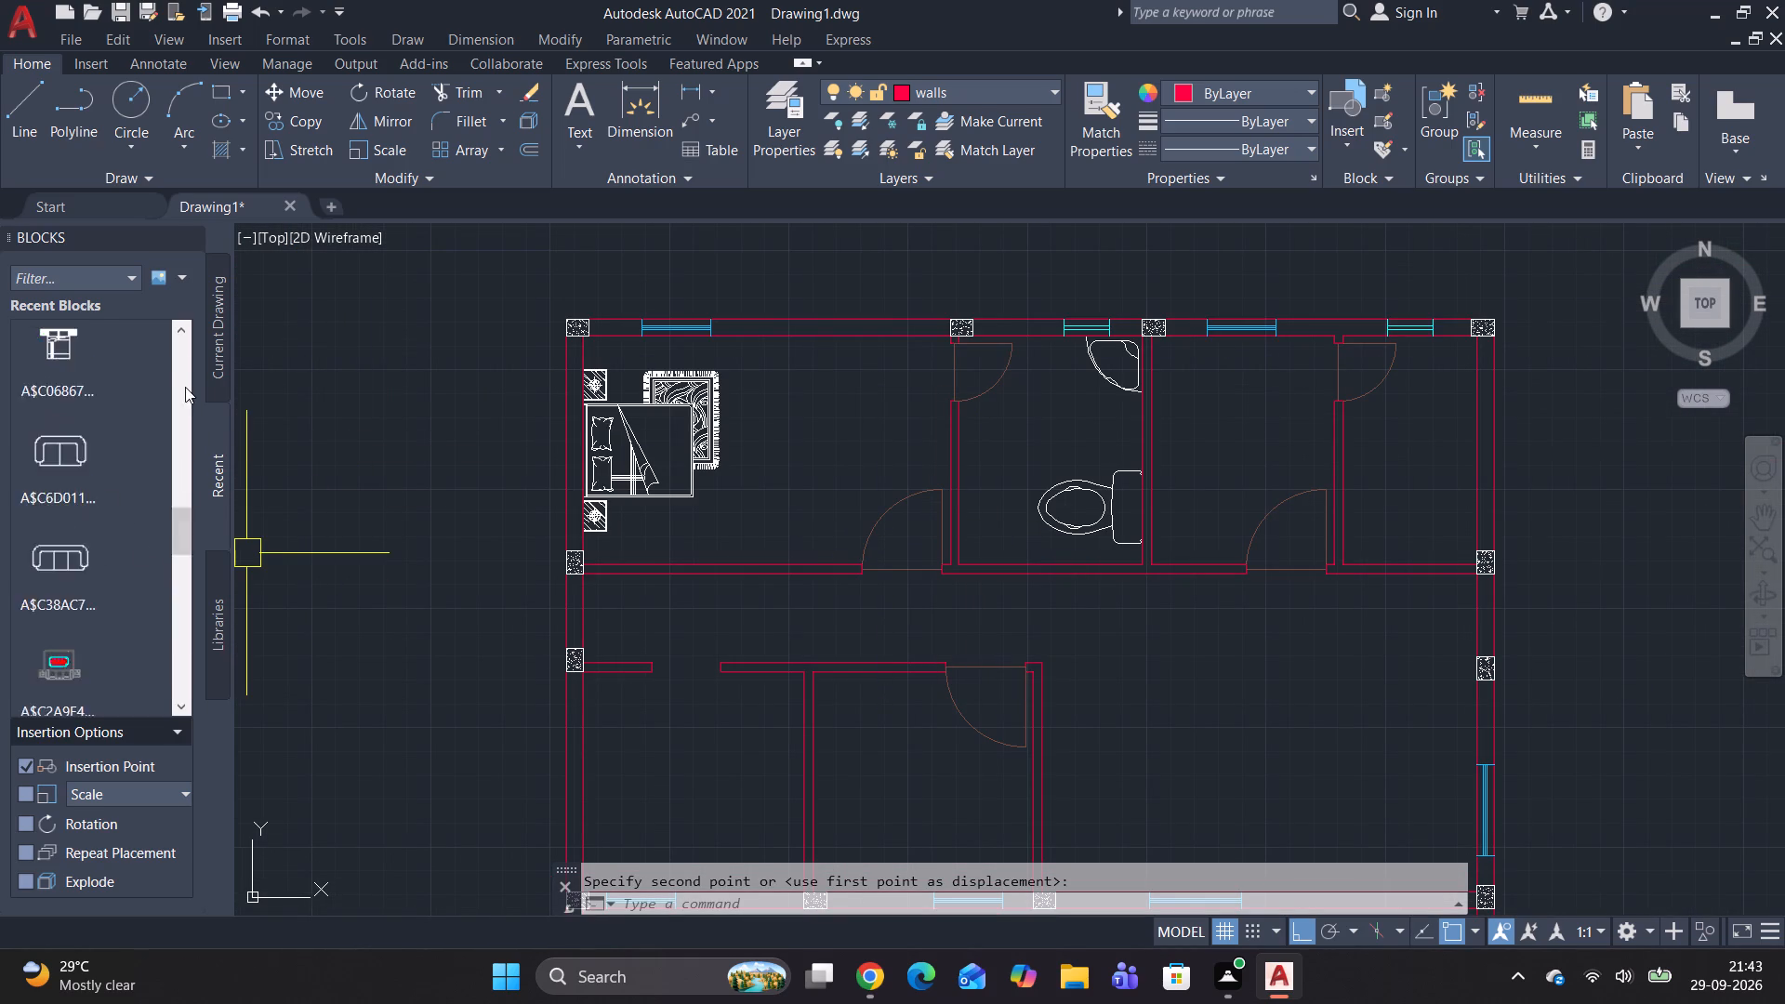
drag(185, 387, 187, 360)
drag(184, 363, 182, 422)
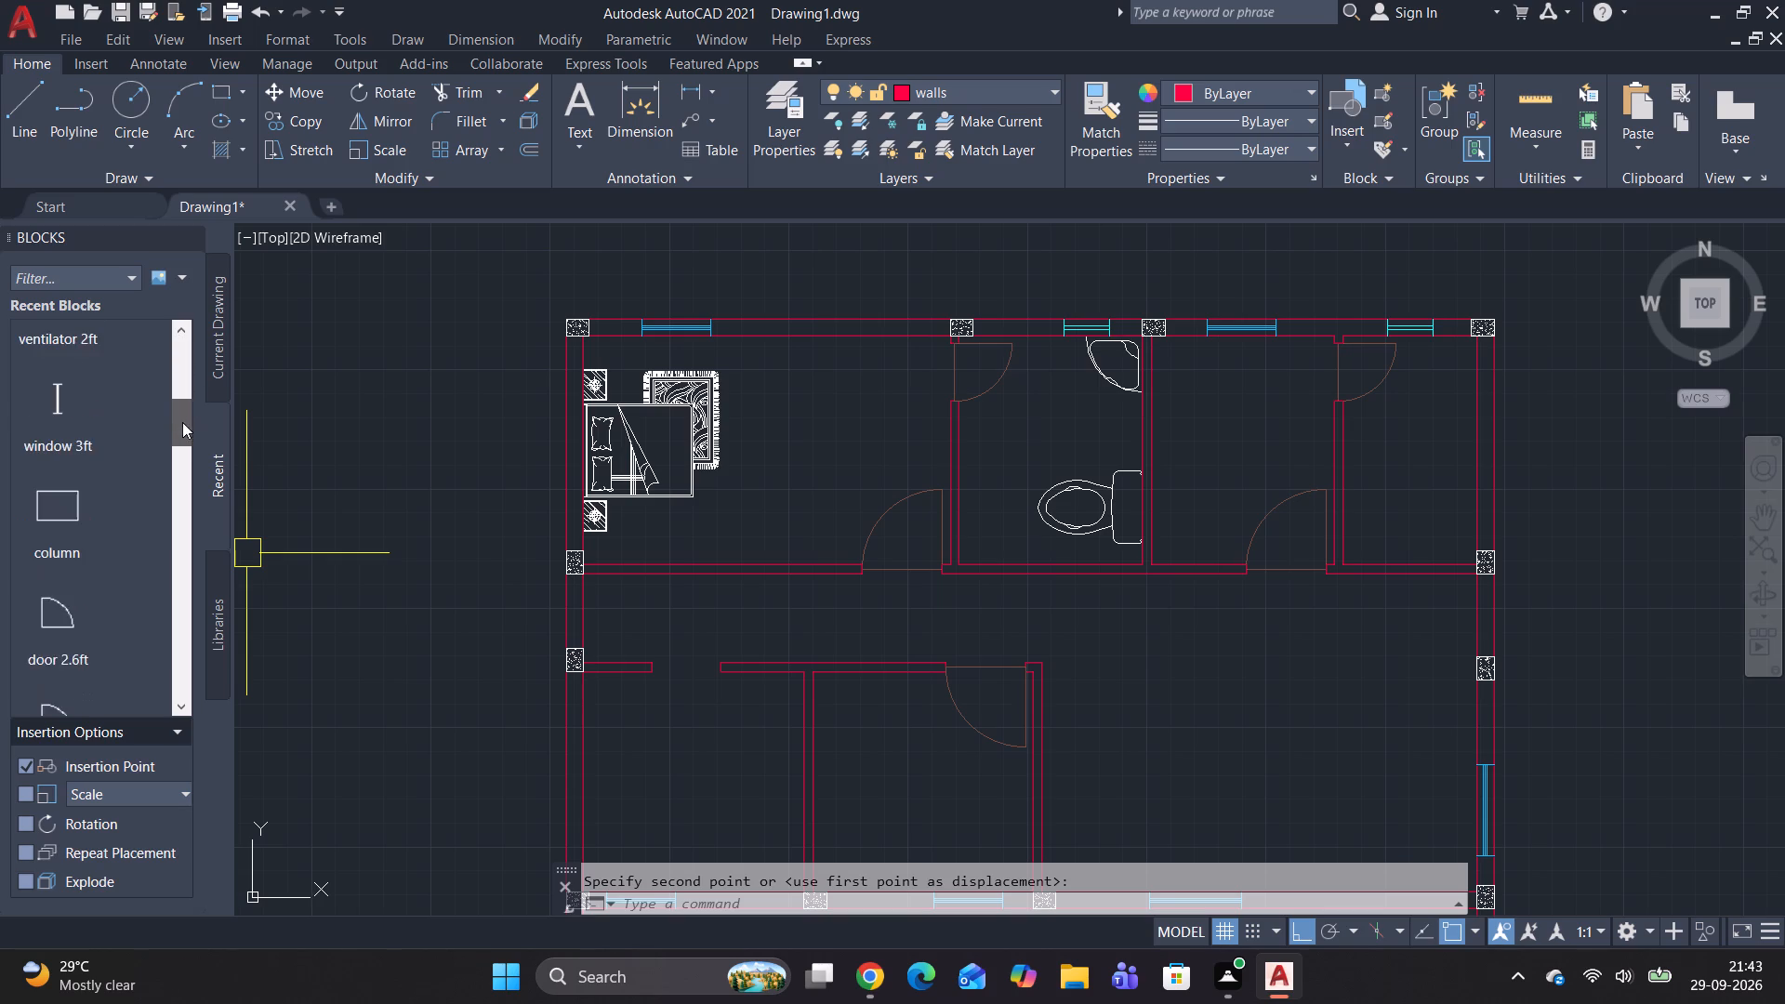
drag(182, 422, 181, 525)
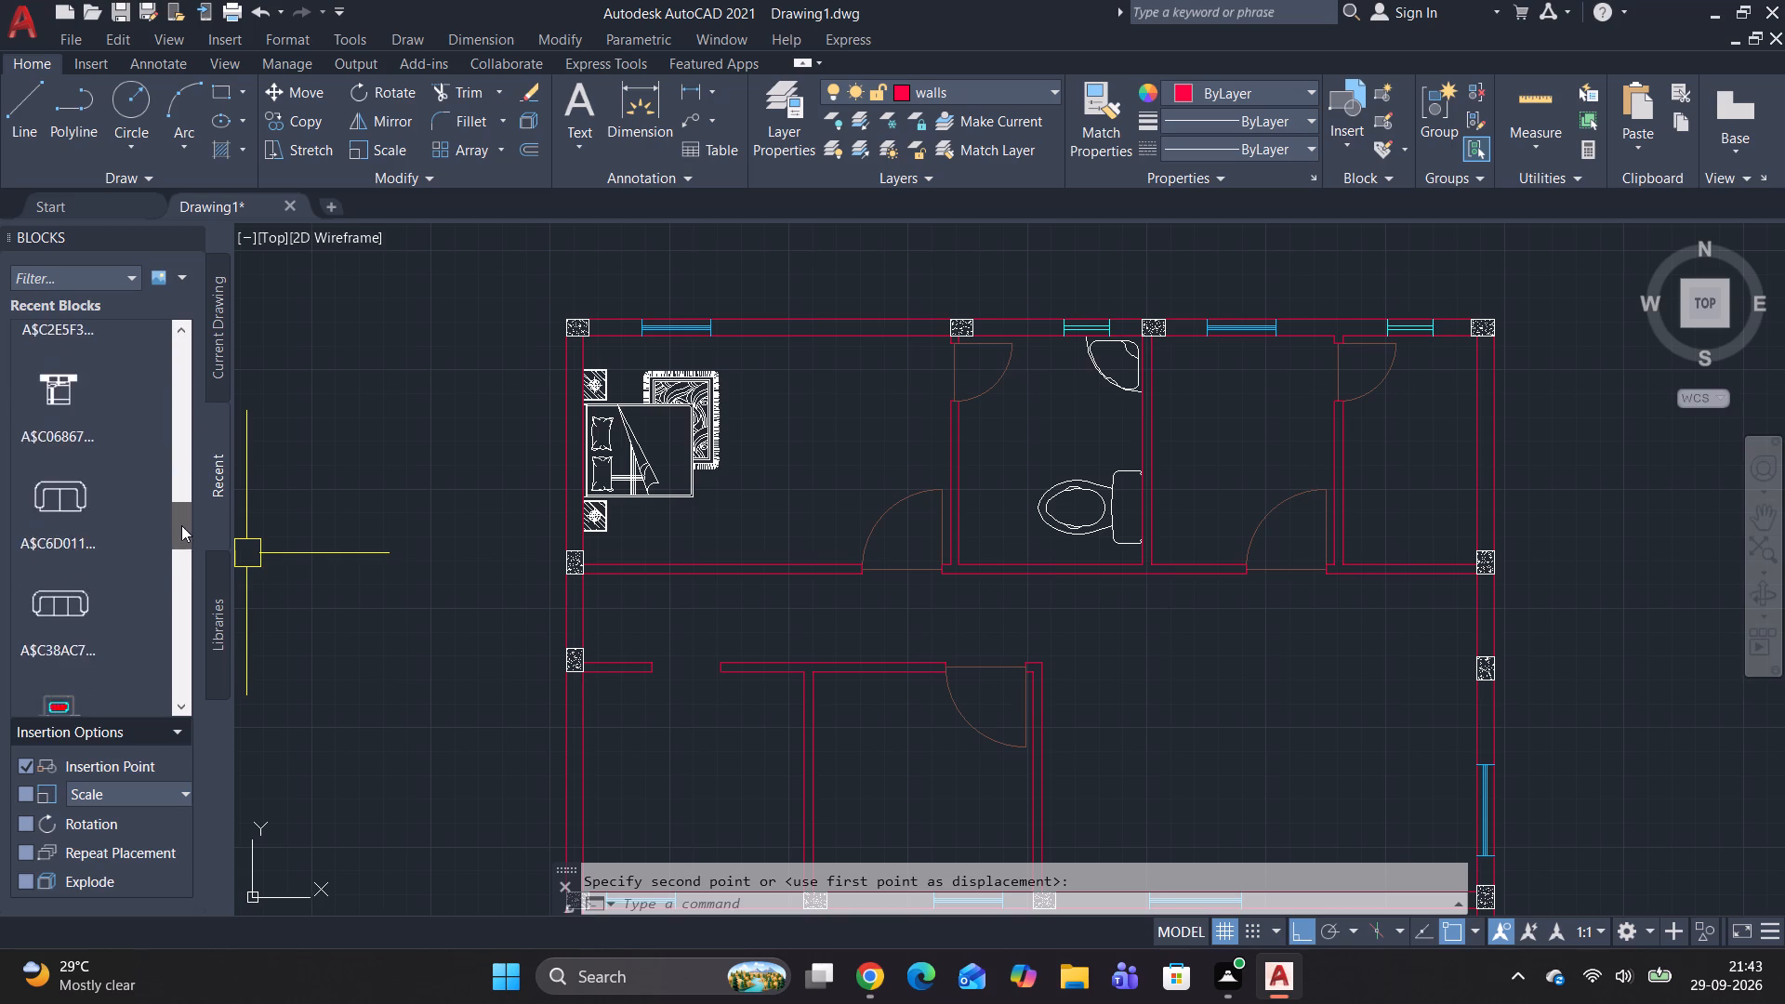
drag(181, 525, 172, 601)
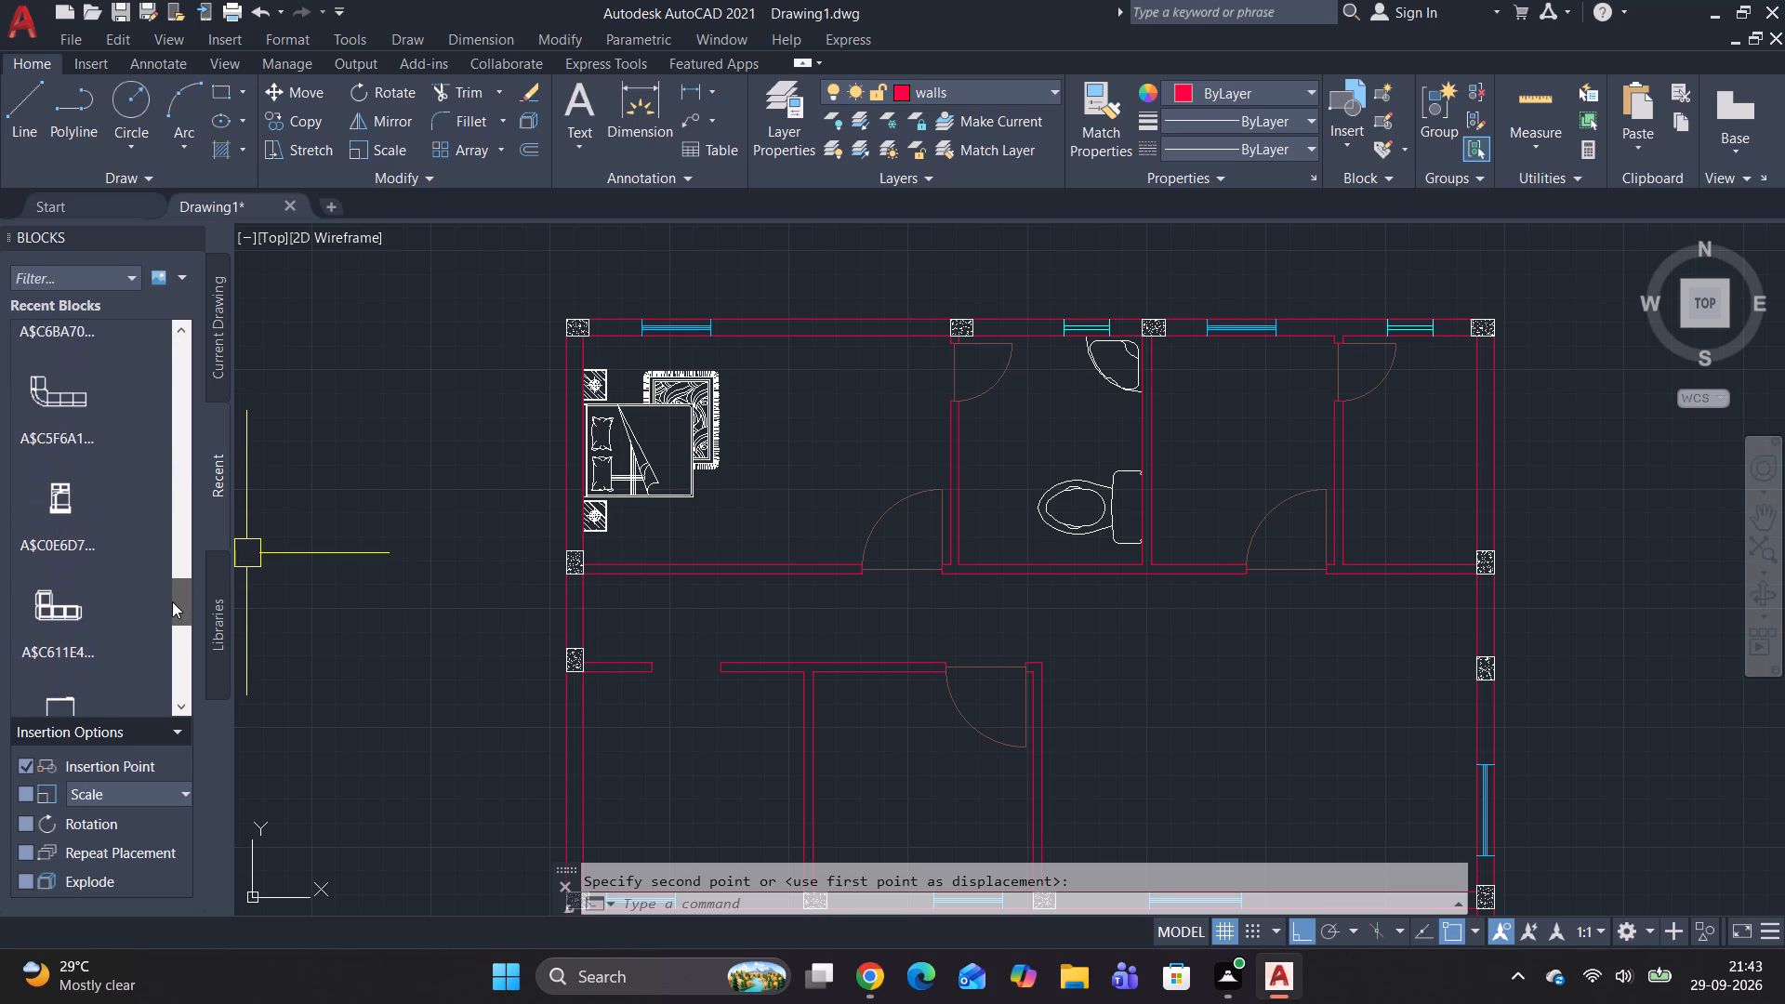
drag(172, 601, 173, 593)
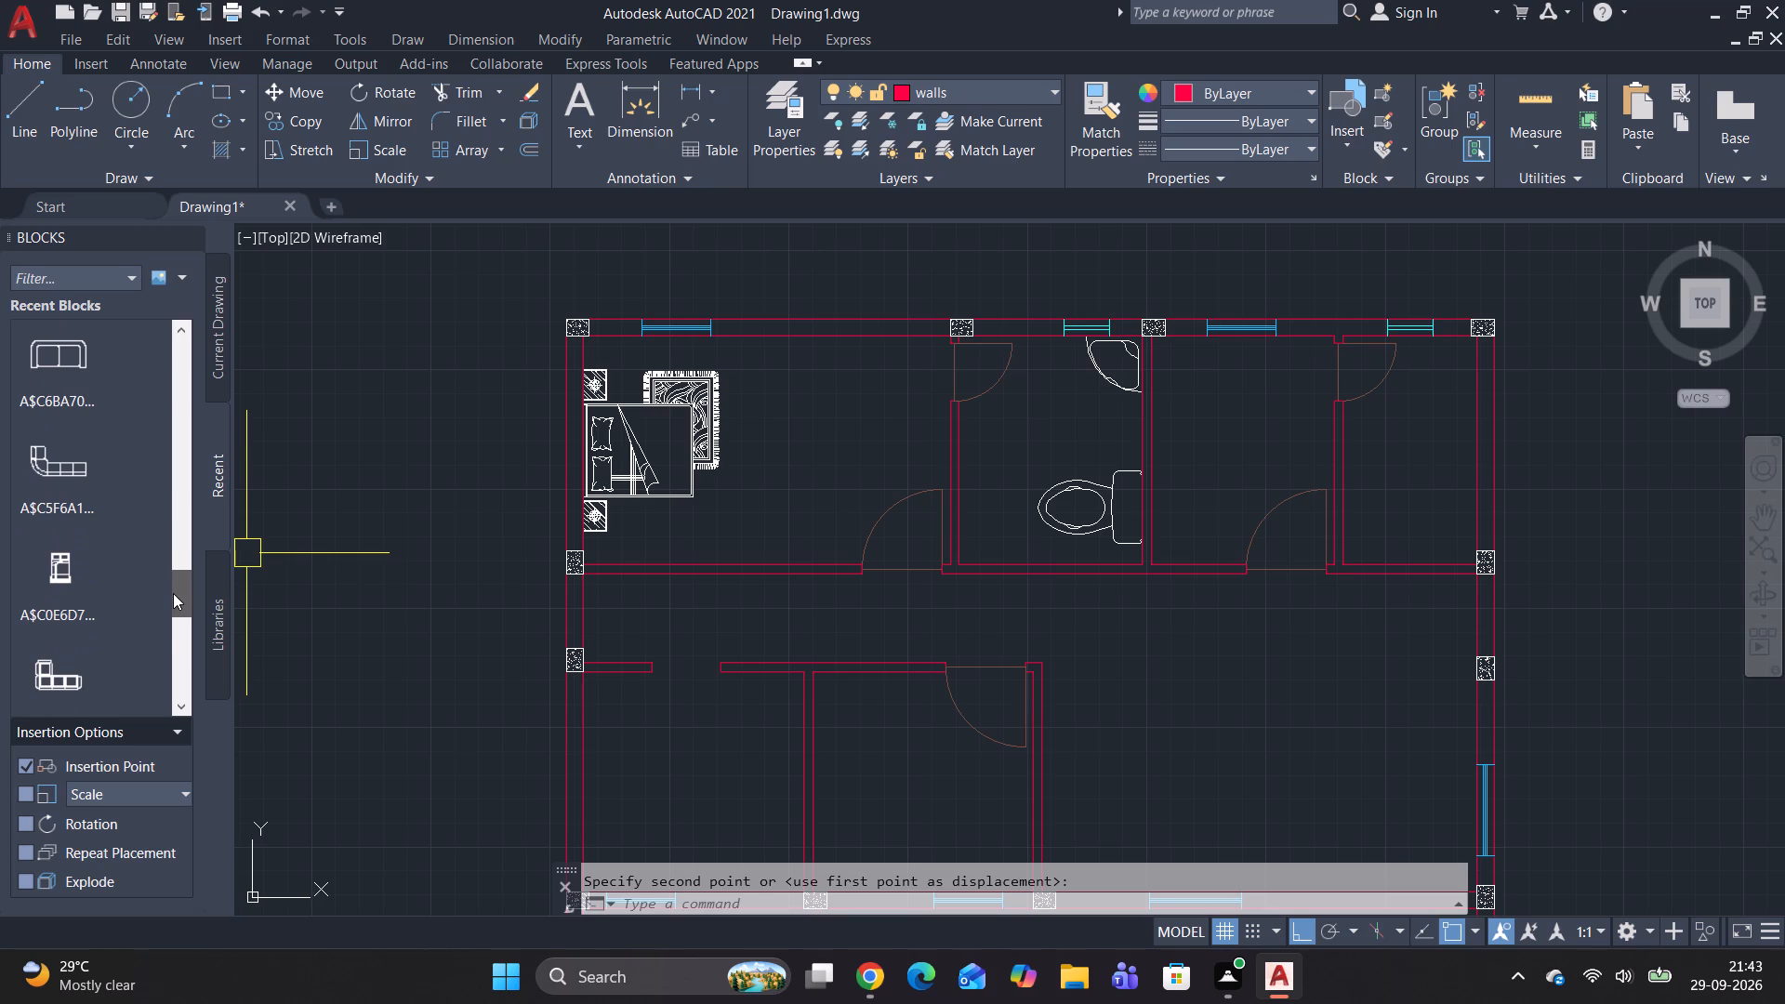
drag(173, 593, 162, 660)
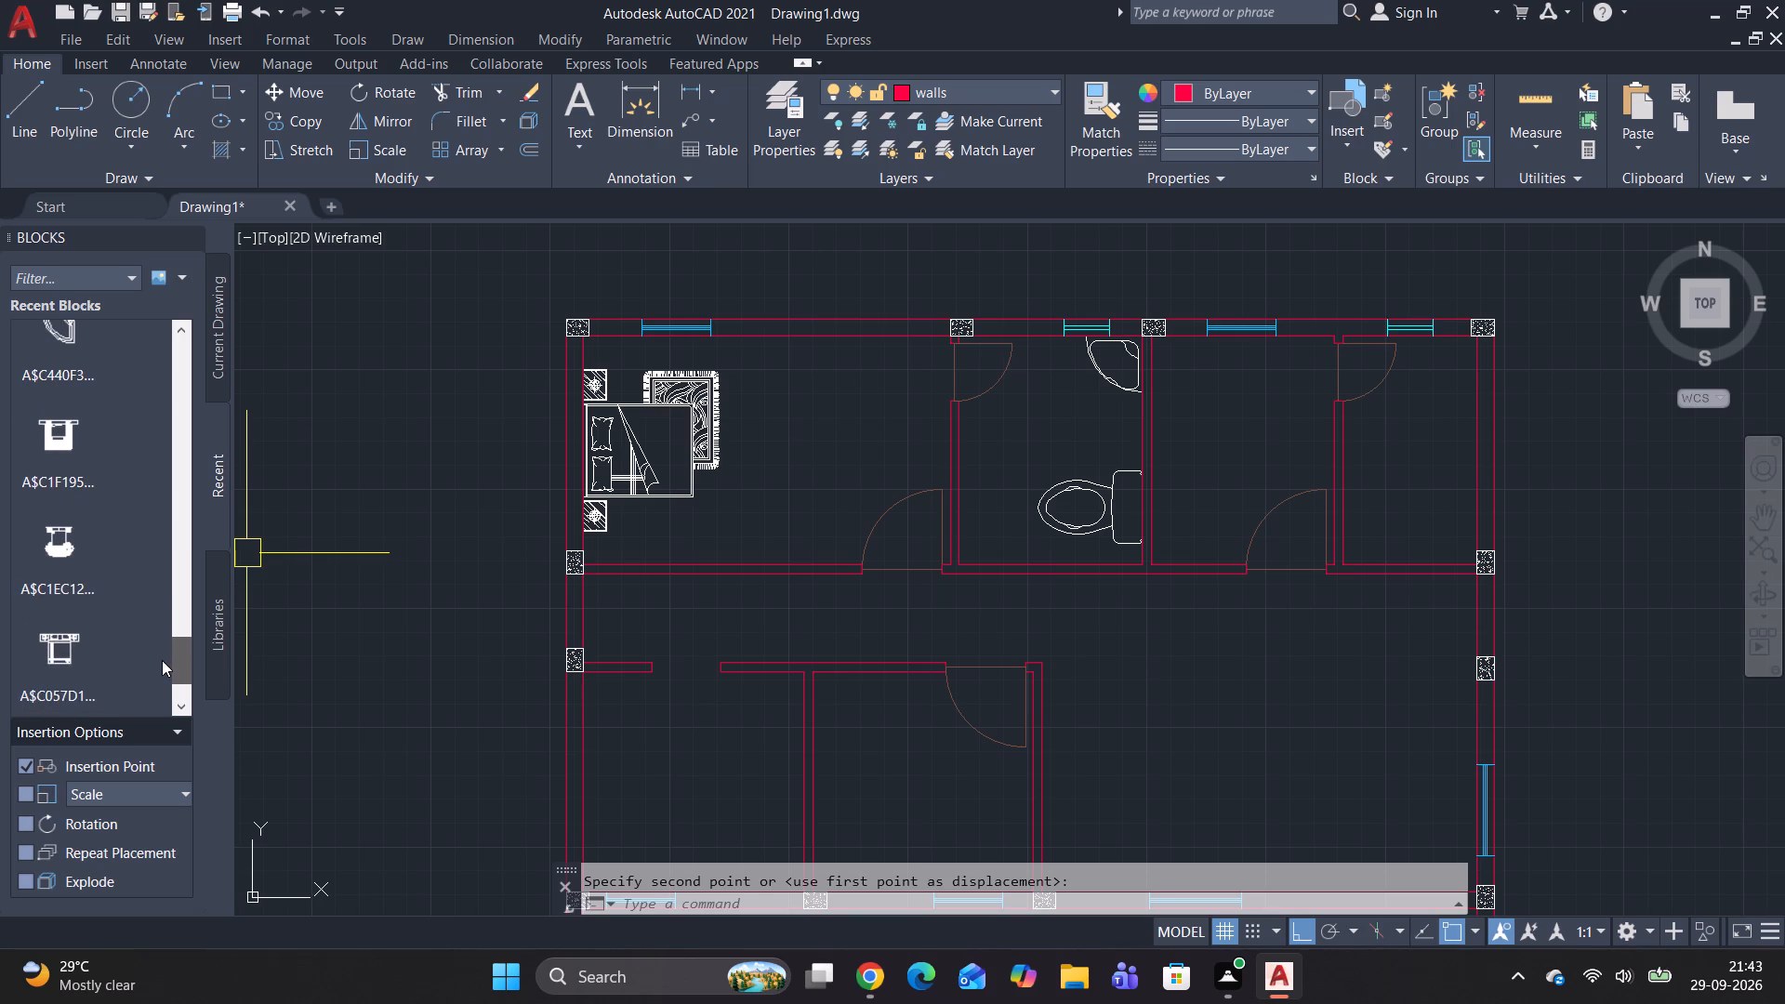
drag(162, 660, 163, 685)
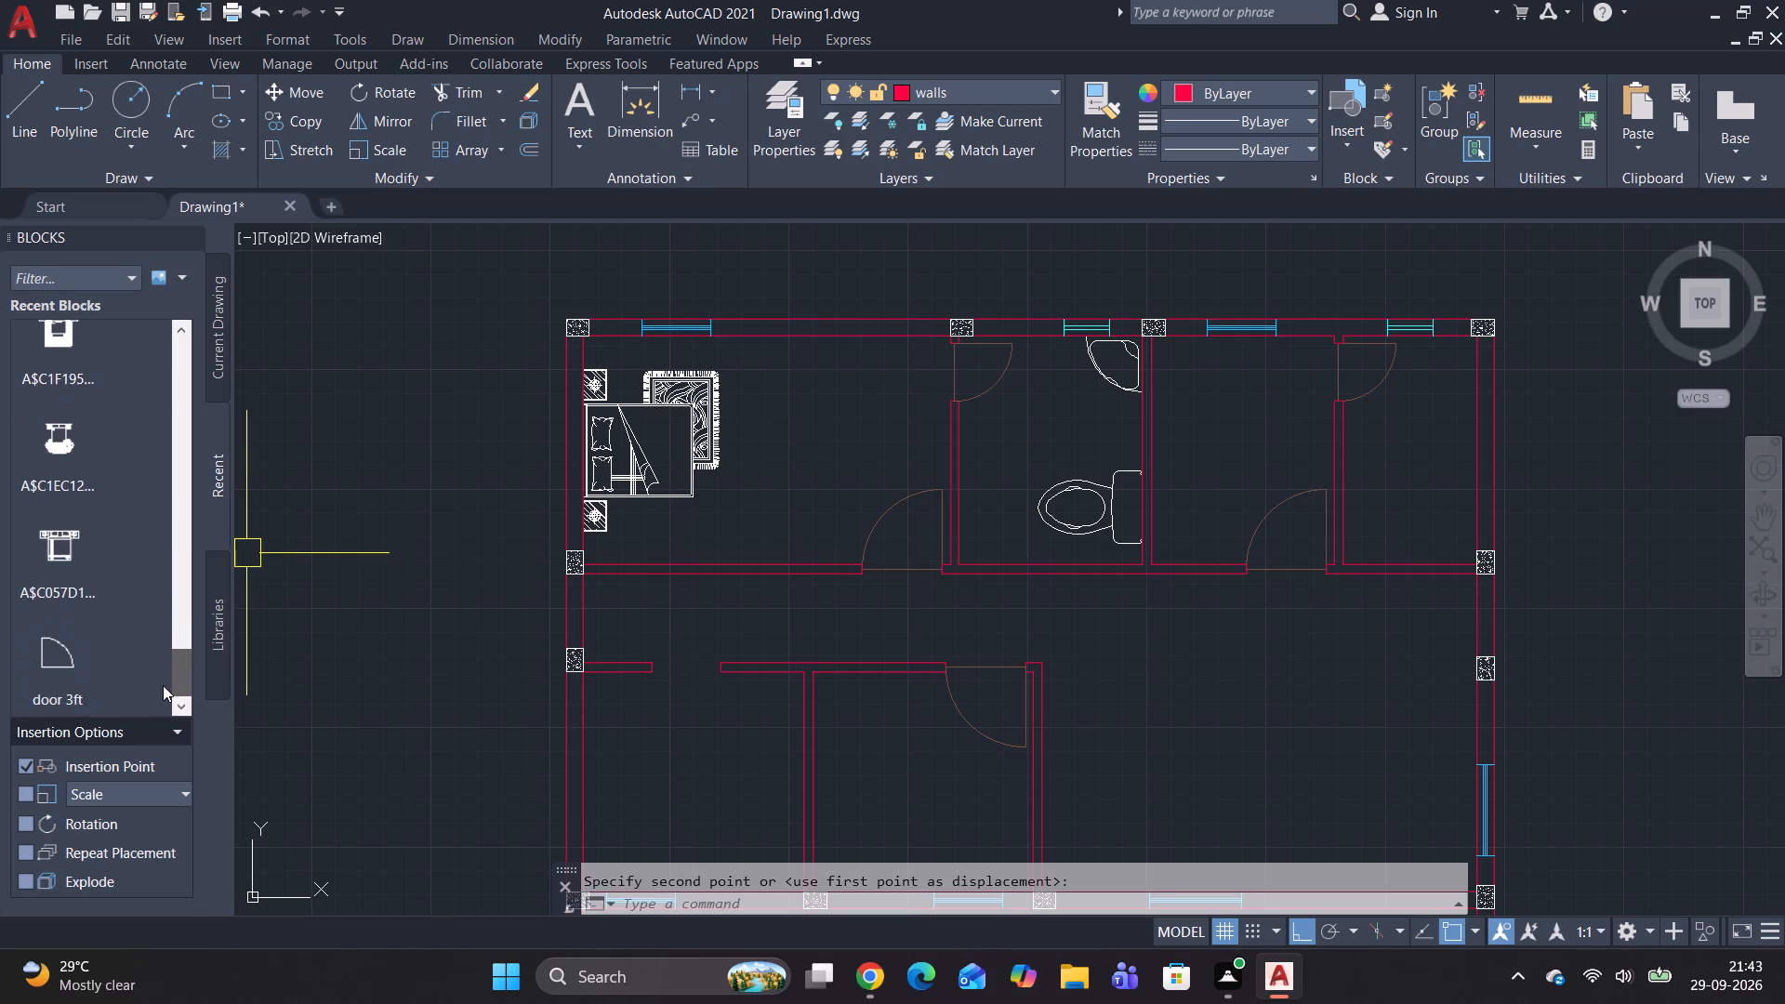
drag(163, 685, 147, 645)
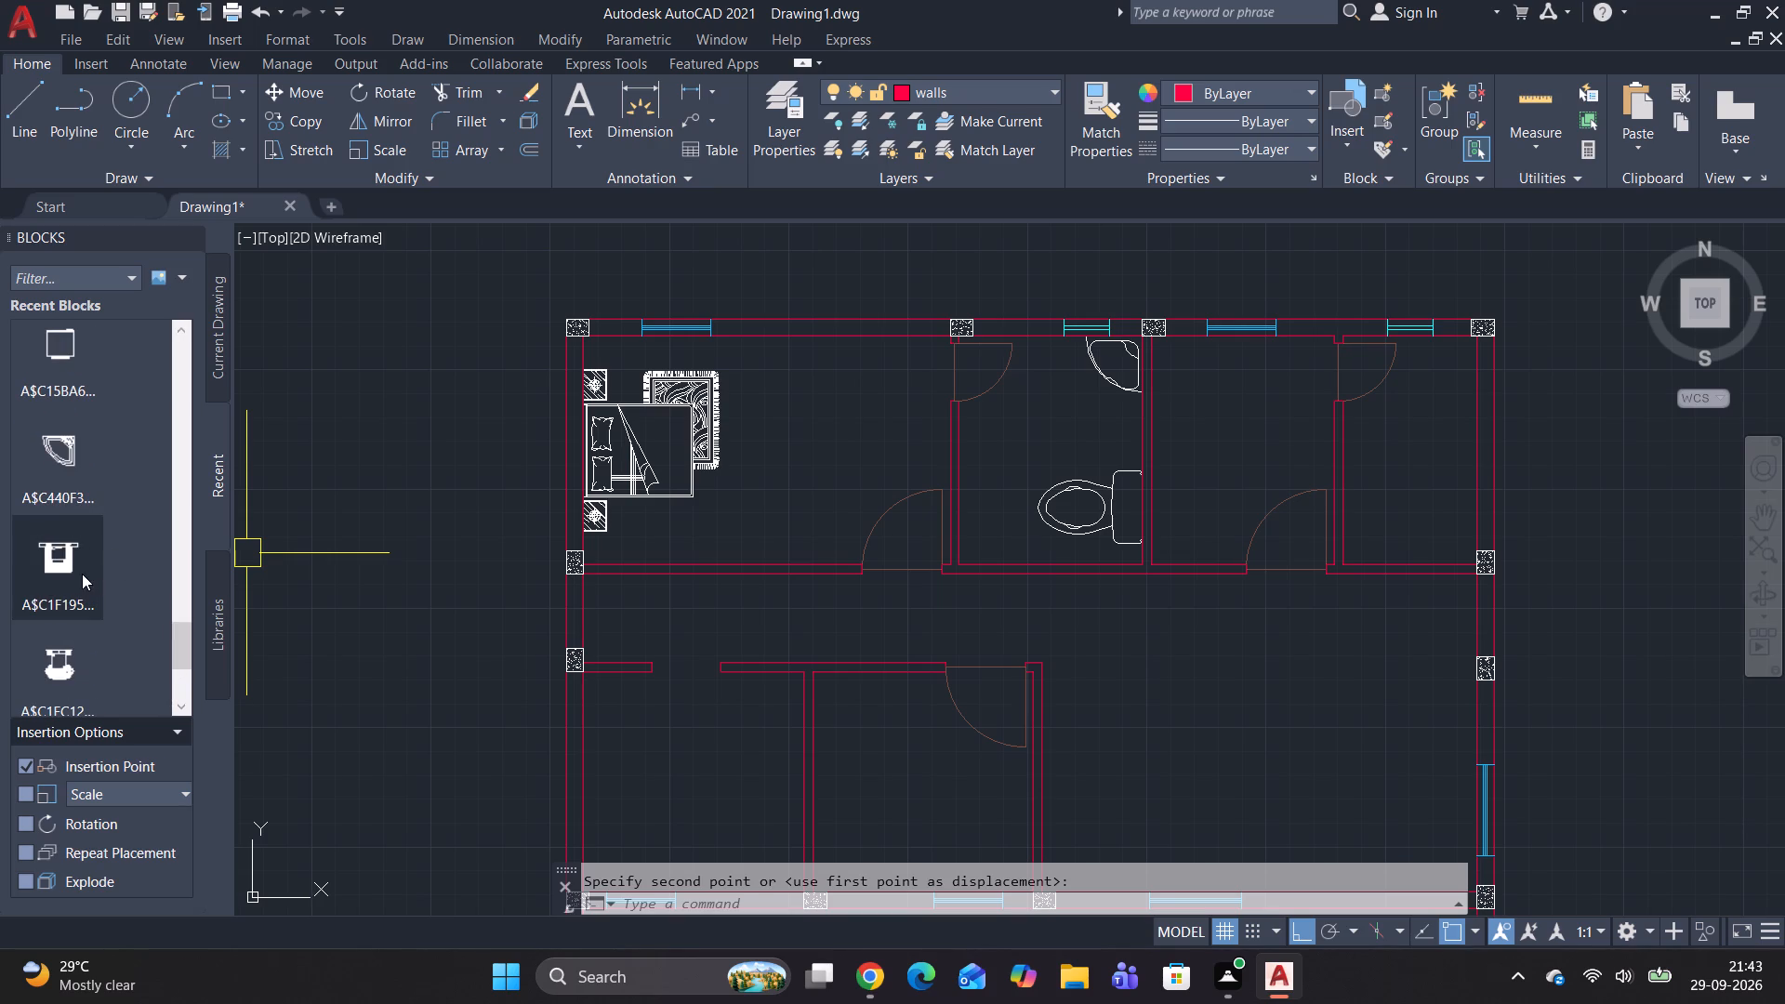
click(92, 560)
click(80, 560)
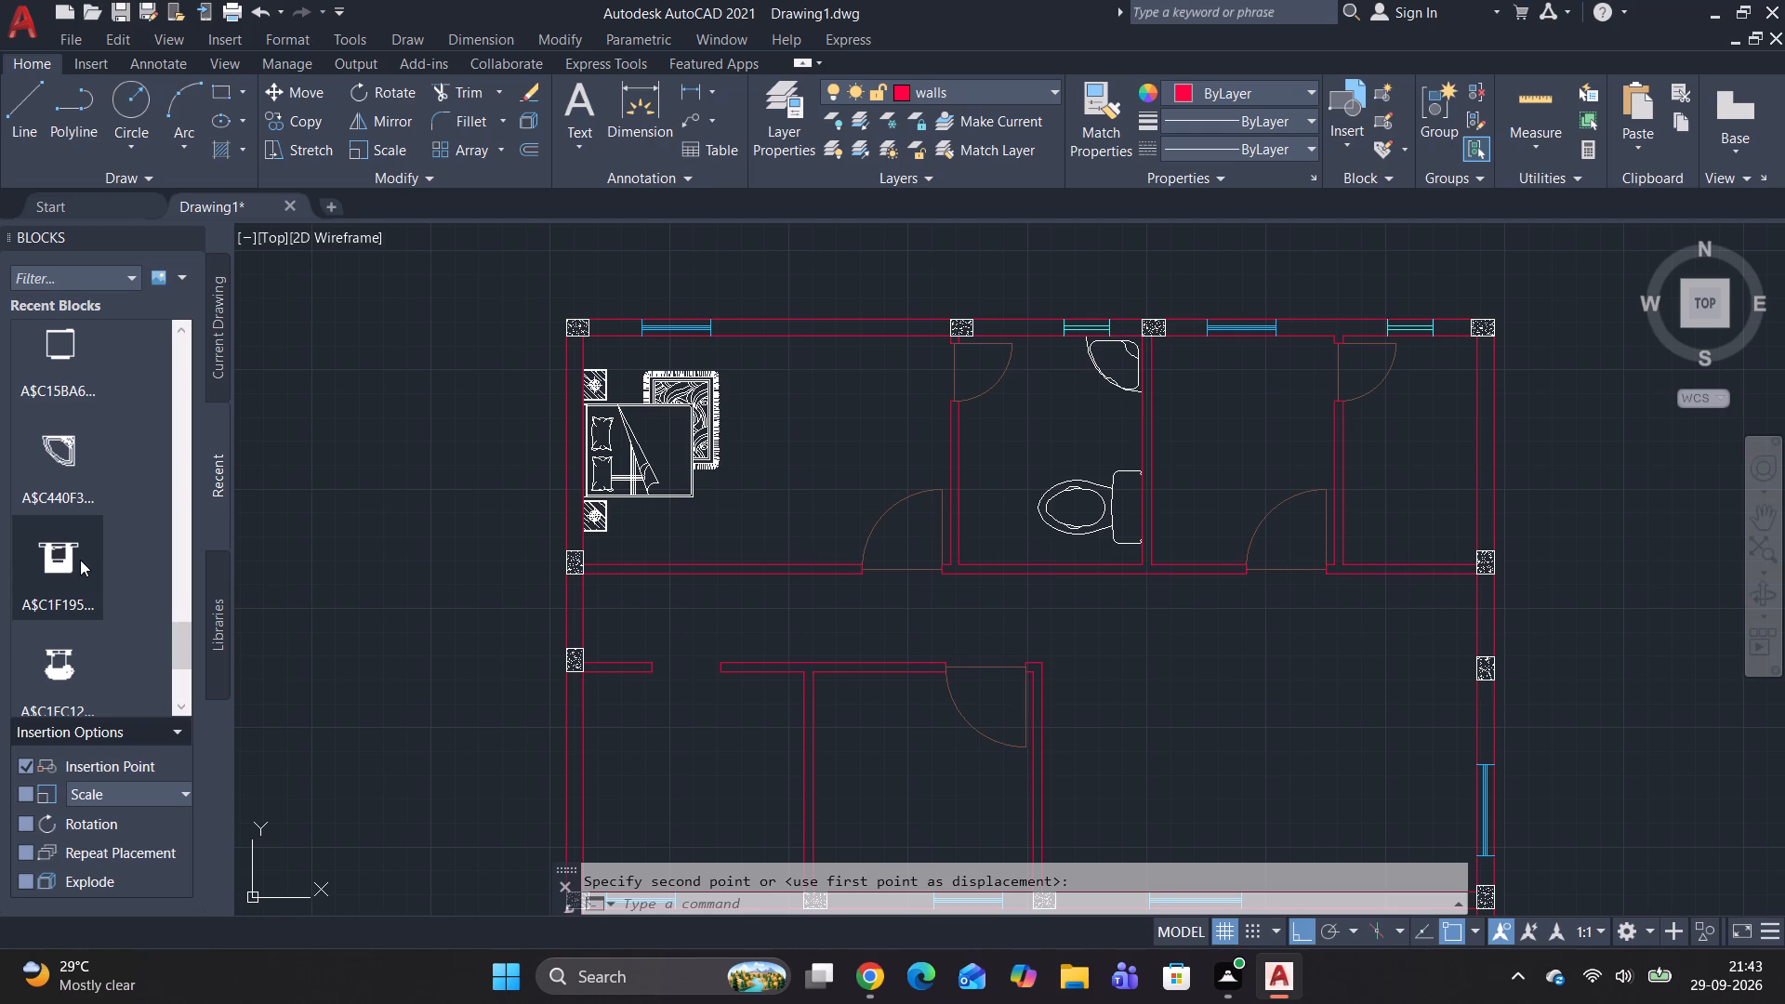
click(460, 495)
Insert the double bed block with foot rug, A$C0E6D7..., just east of the inserted bed-and-rug block.
scroll(447, 482, up, 6)
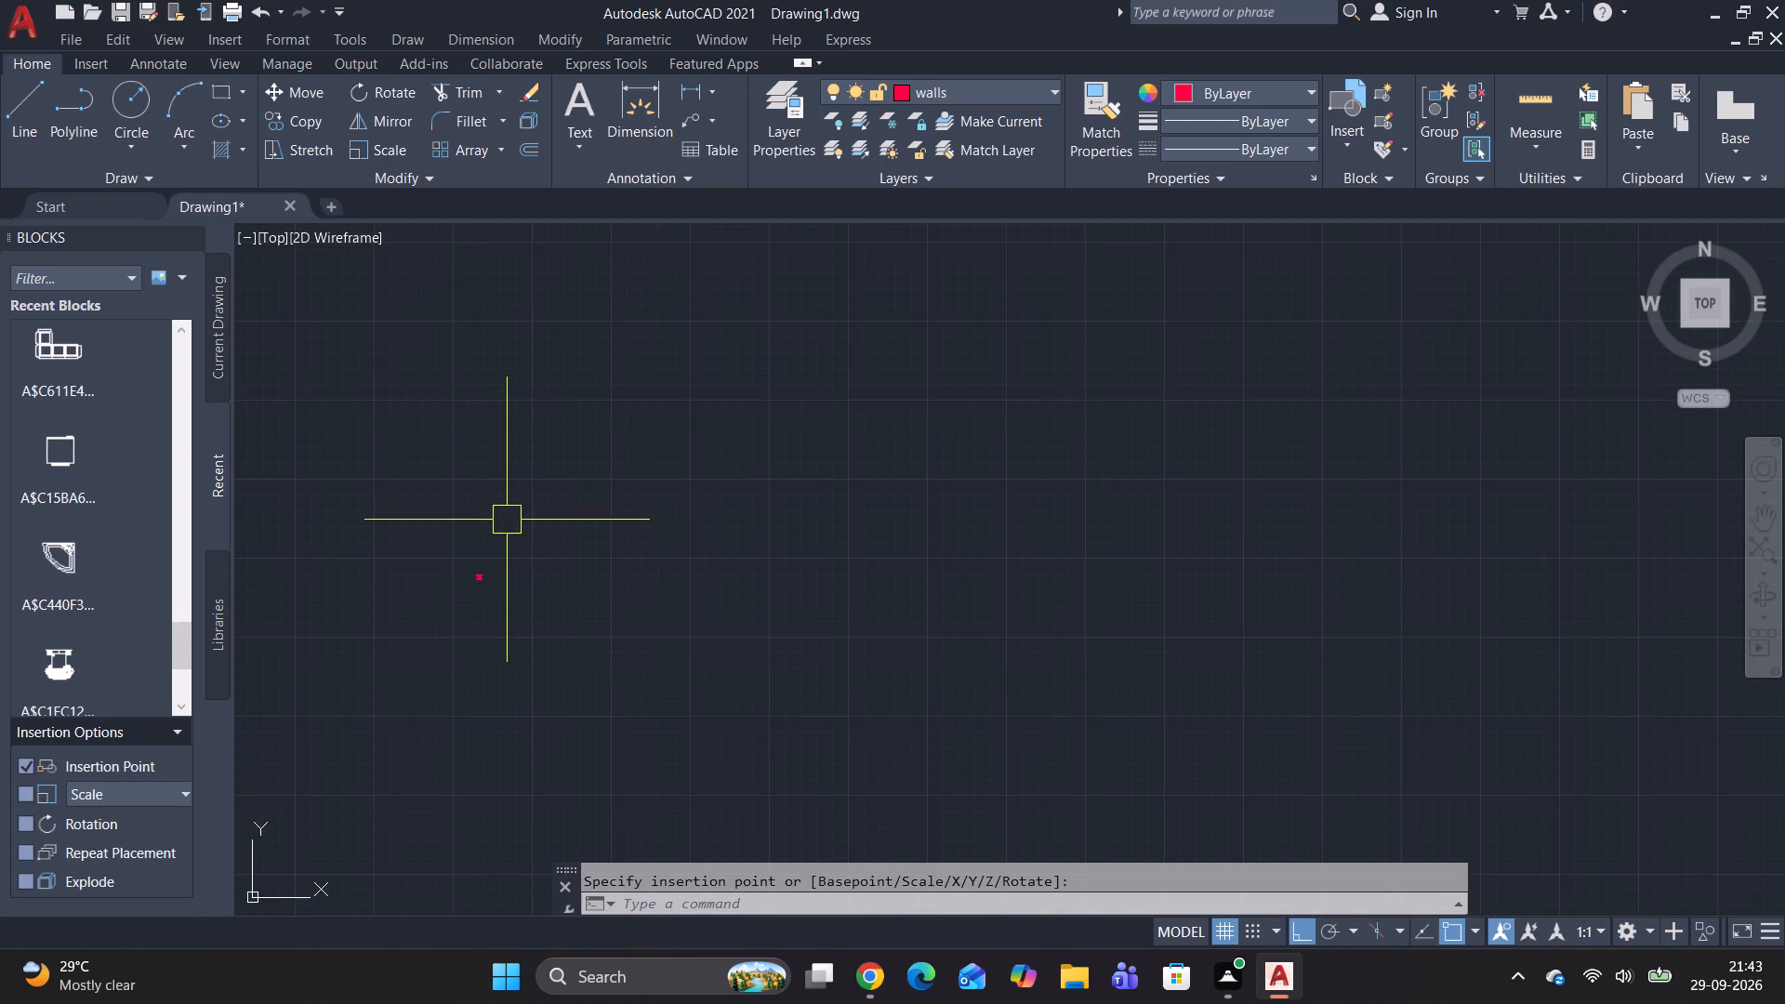
scroll(442, 576, up, 3)
scroll(561, 646, up, 2)
scroll(634, 516, up, 3)
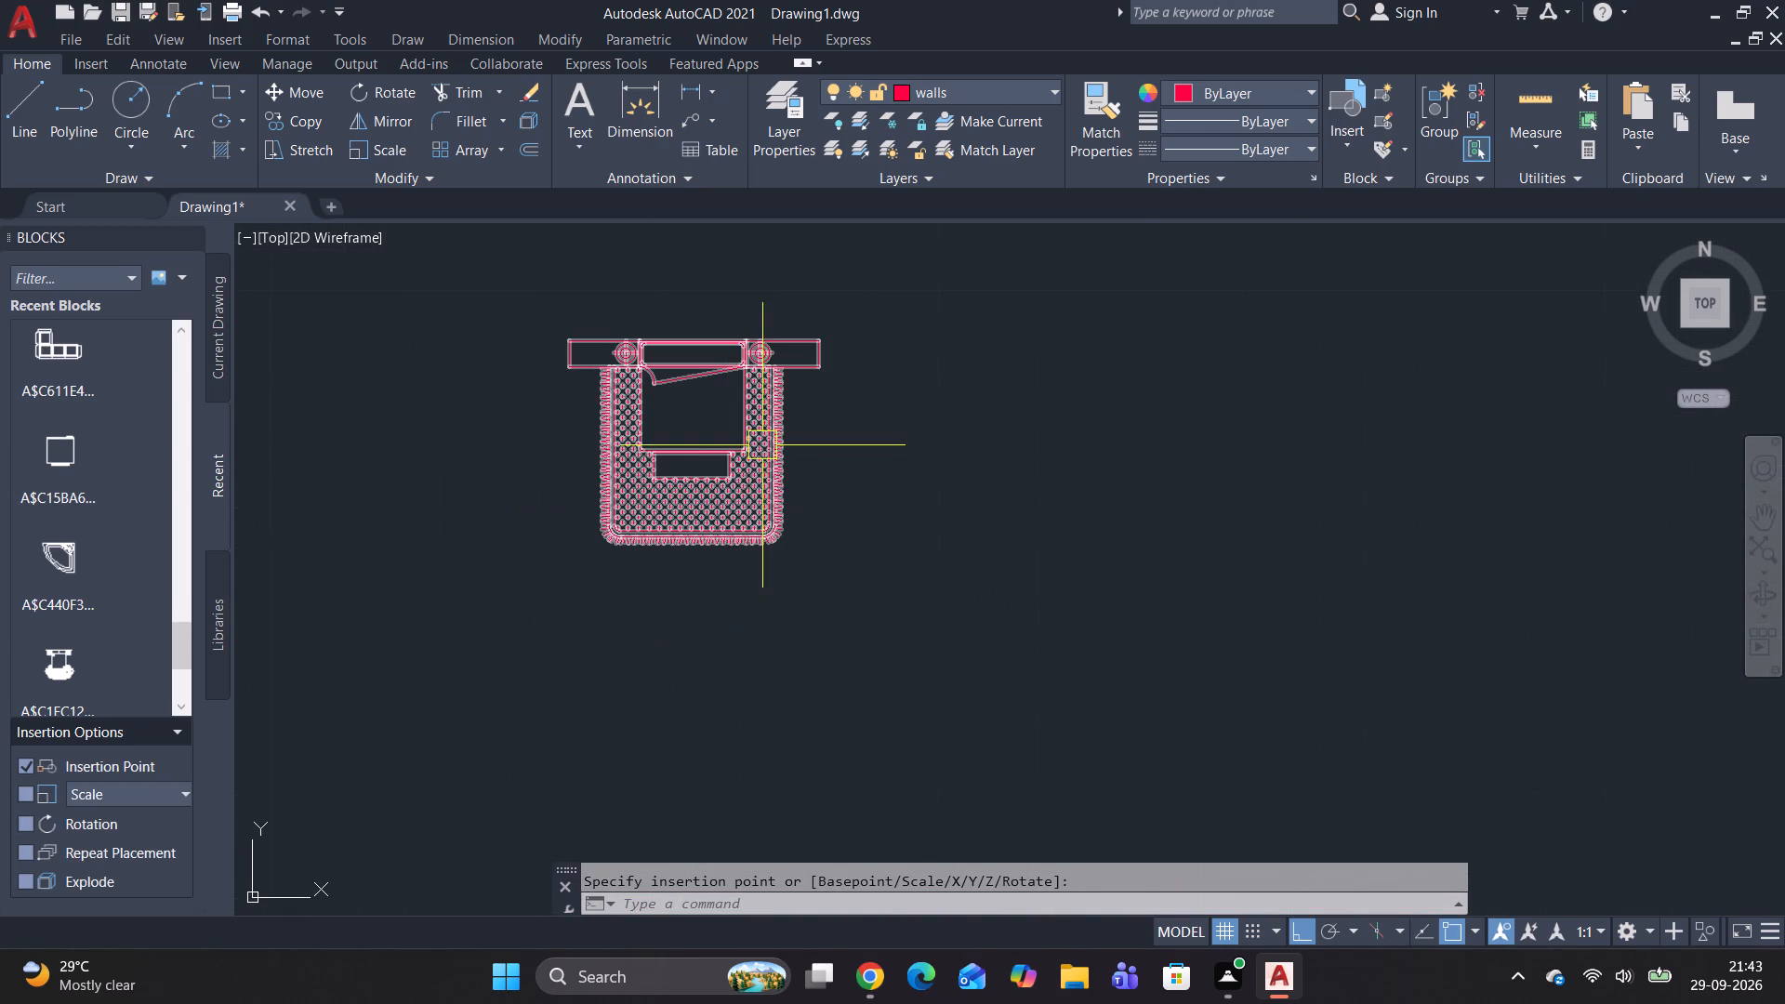
scroll(762, 445, up, 2)
drag(993, 420, 1015, 416)
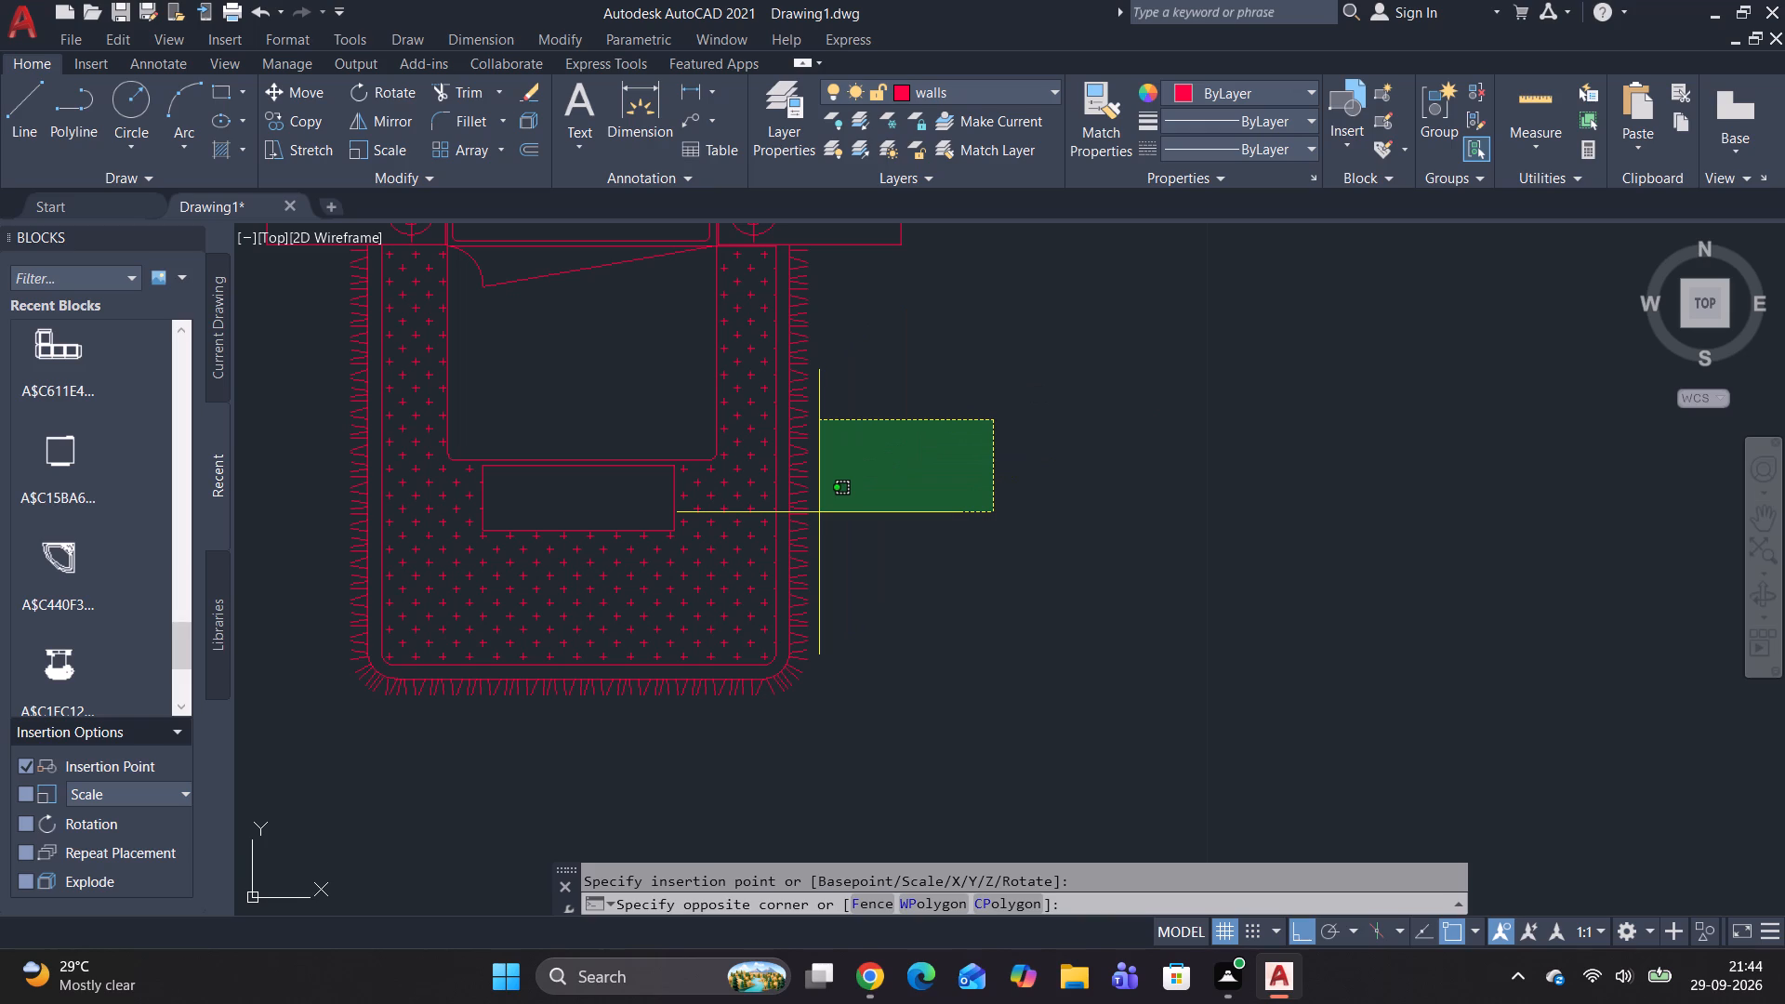
click(1009, 470)
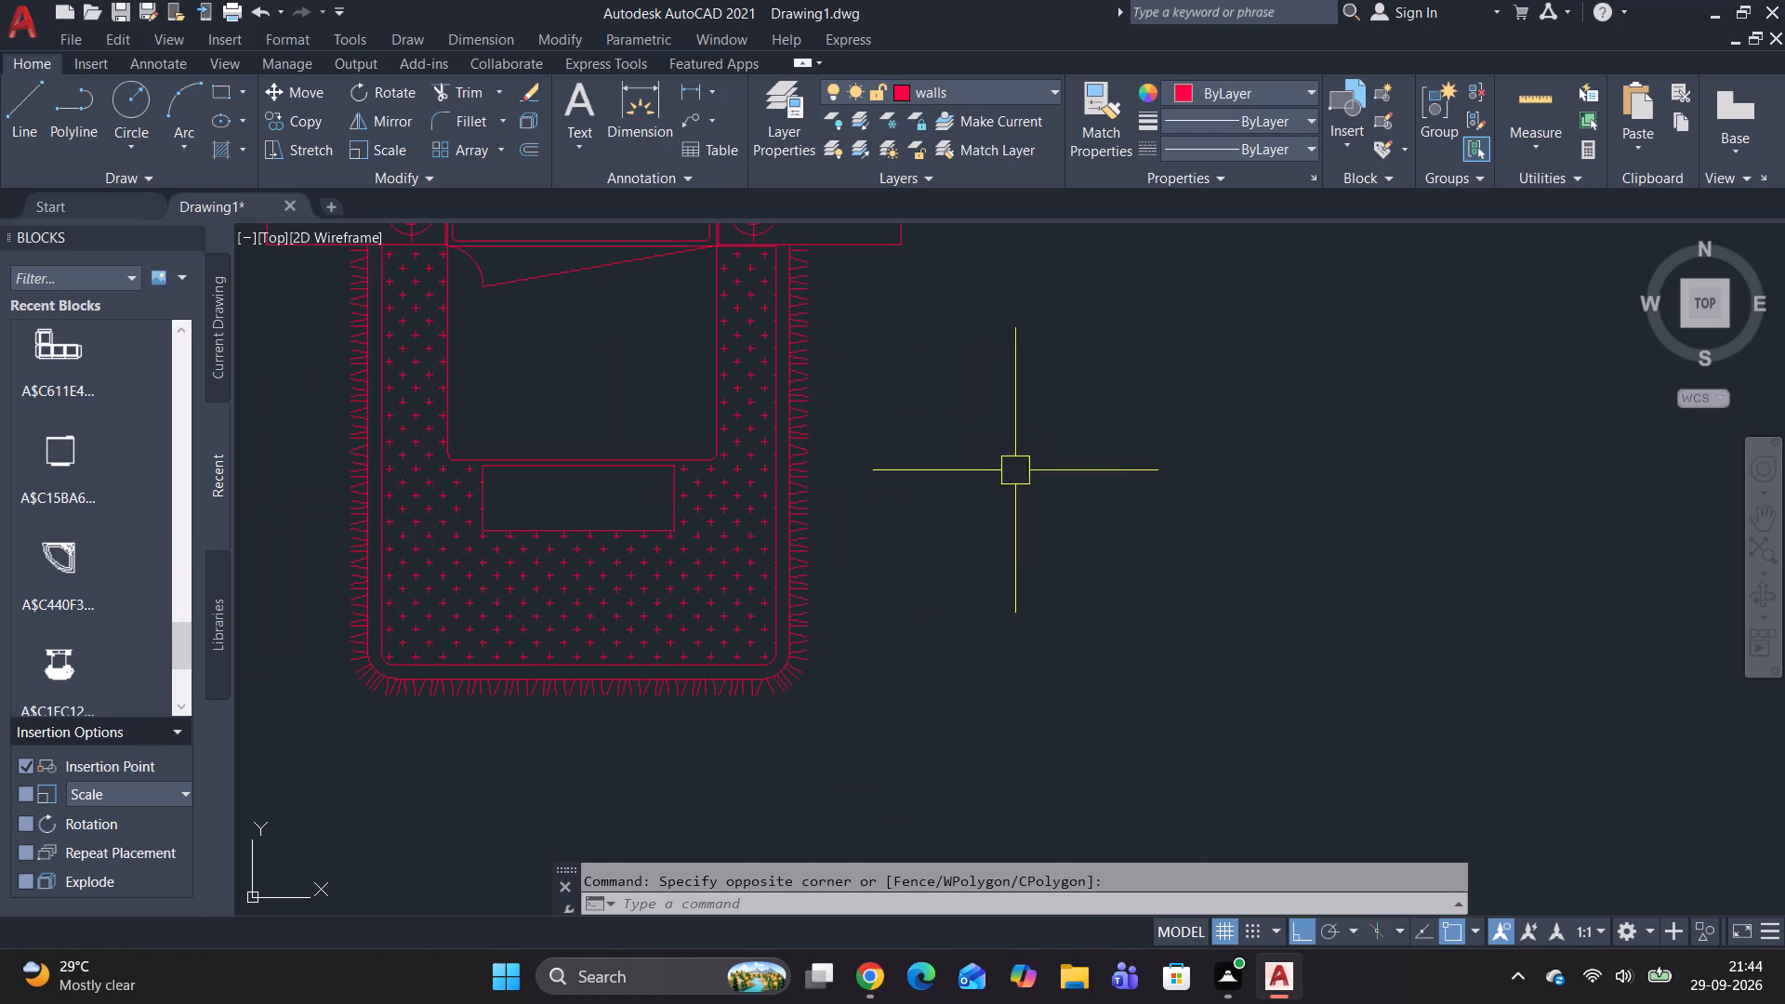
drag(182, 538, 172, 637)
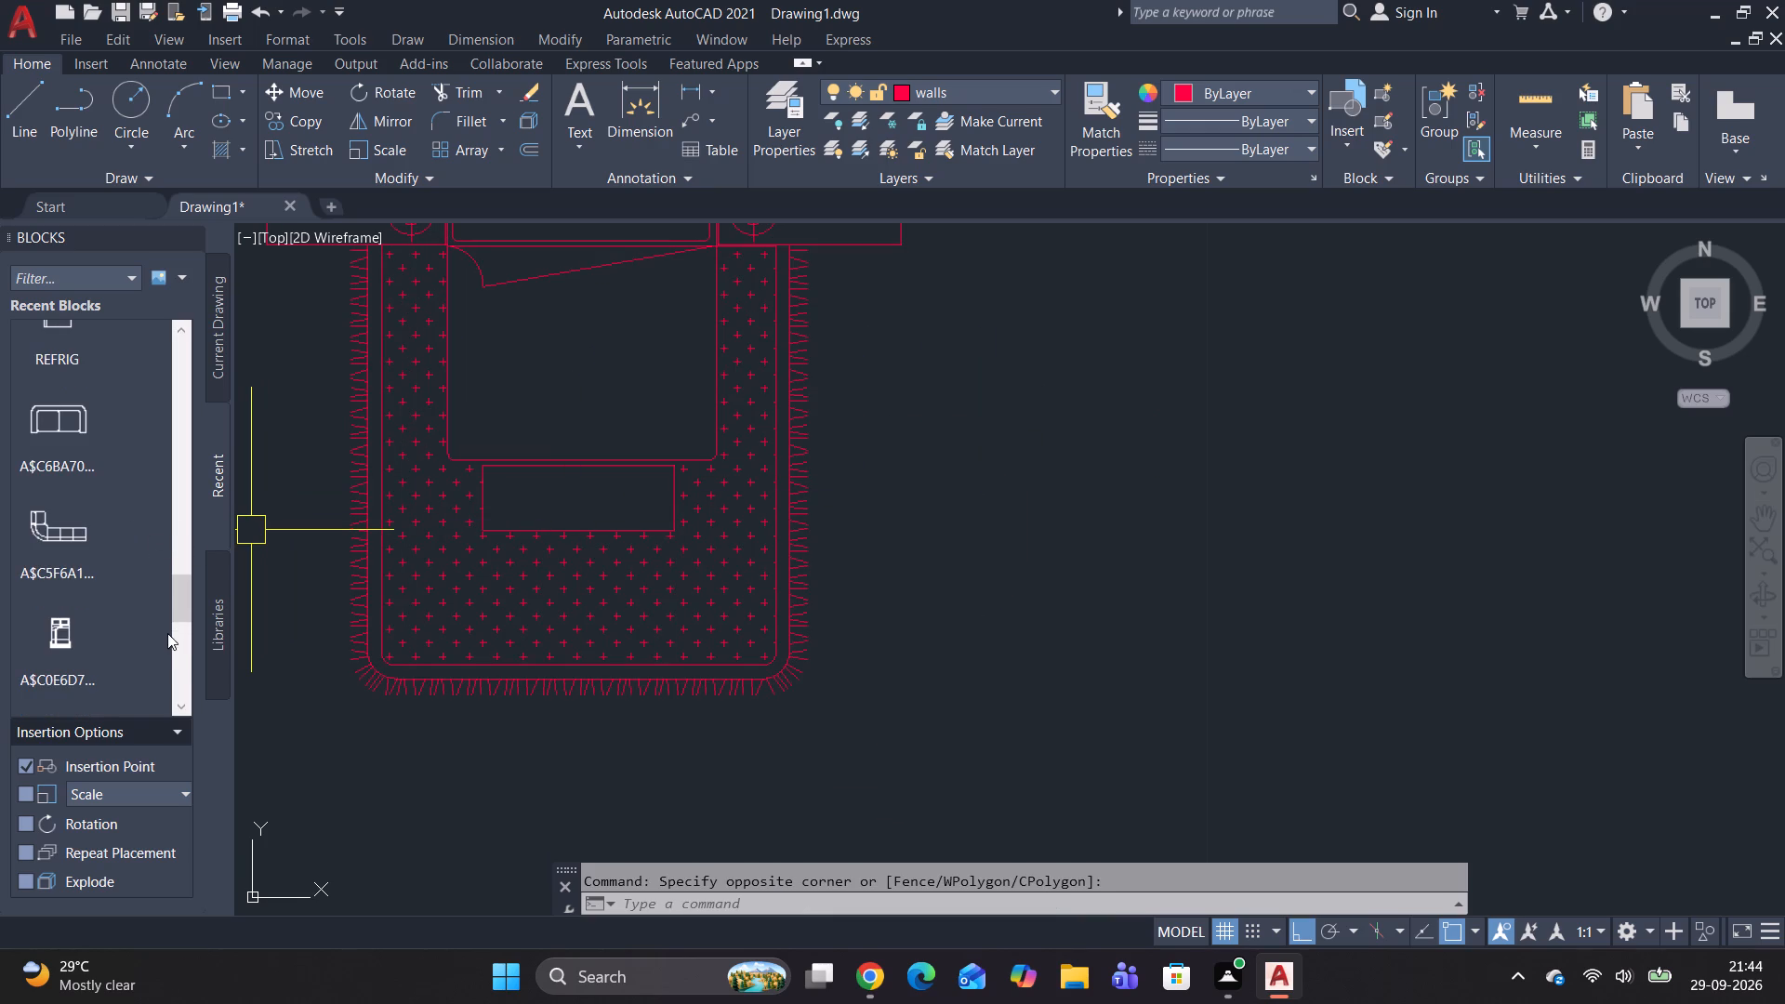
double_click(71, 631)
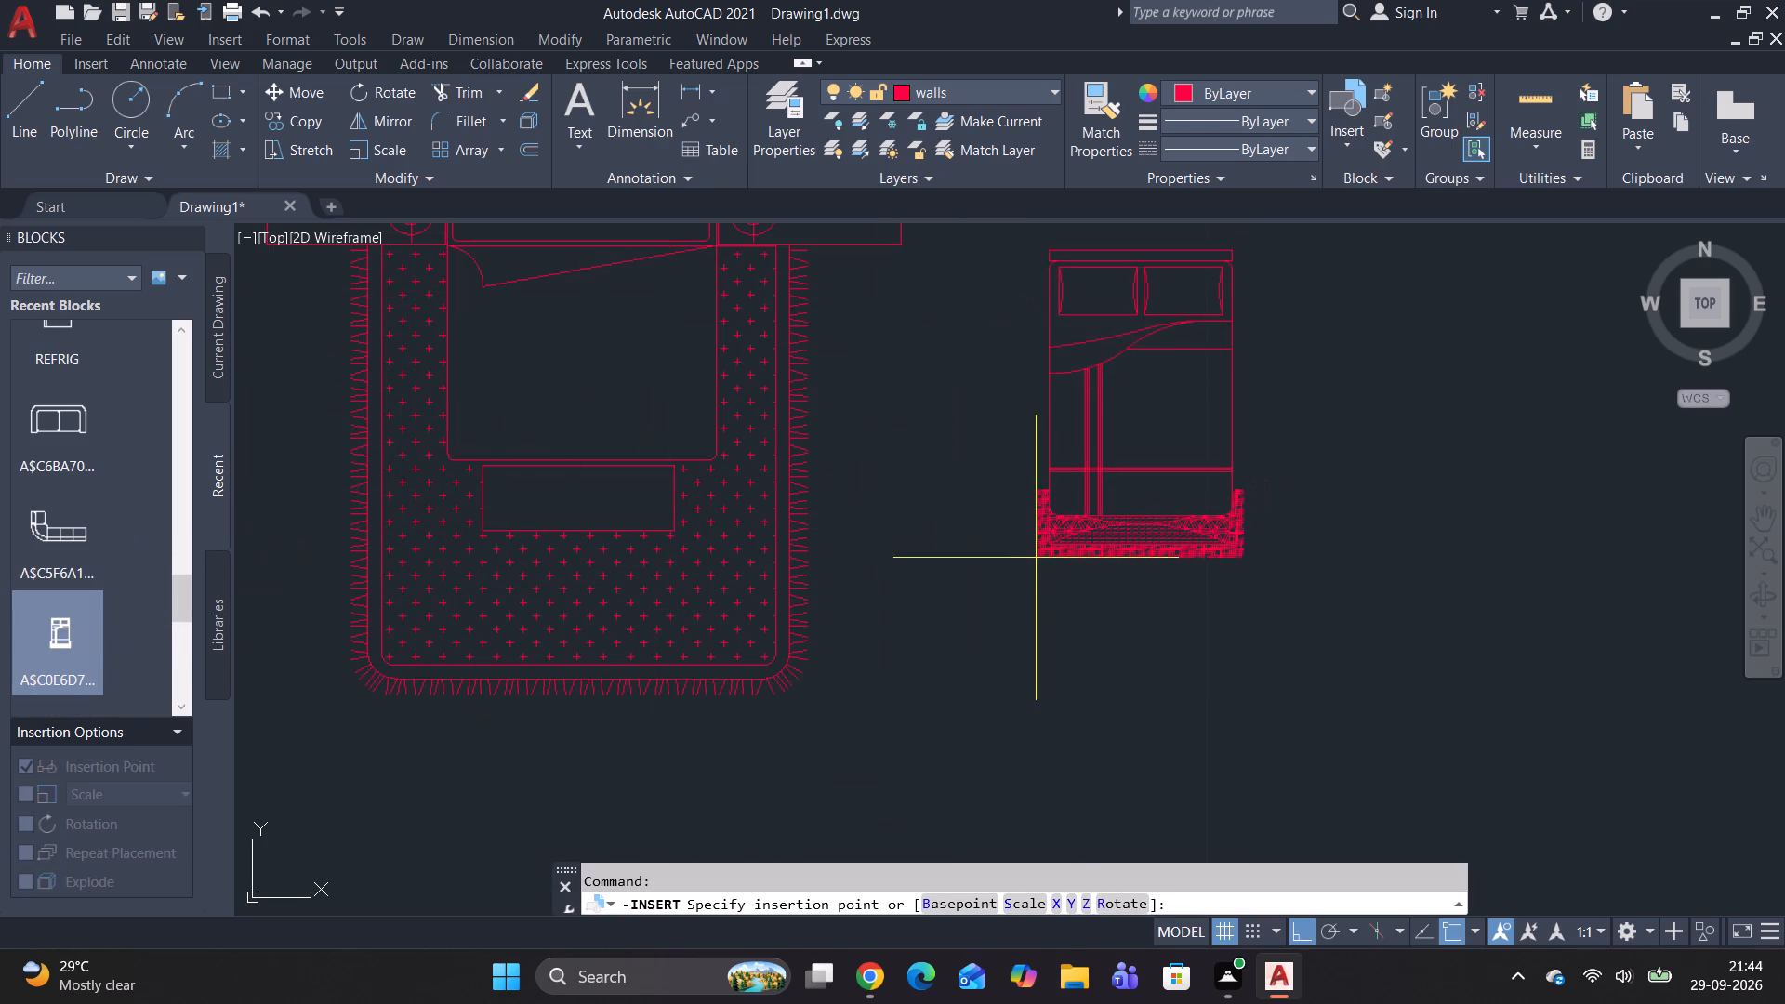
click(1037, 593)
Scale the A$C0E6D7... bed block by reference about its headboard's northwest corner, making the headboard 5' wide.
middle_drag(1141, 490, 1117, 541)
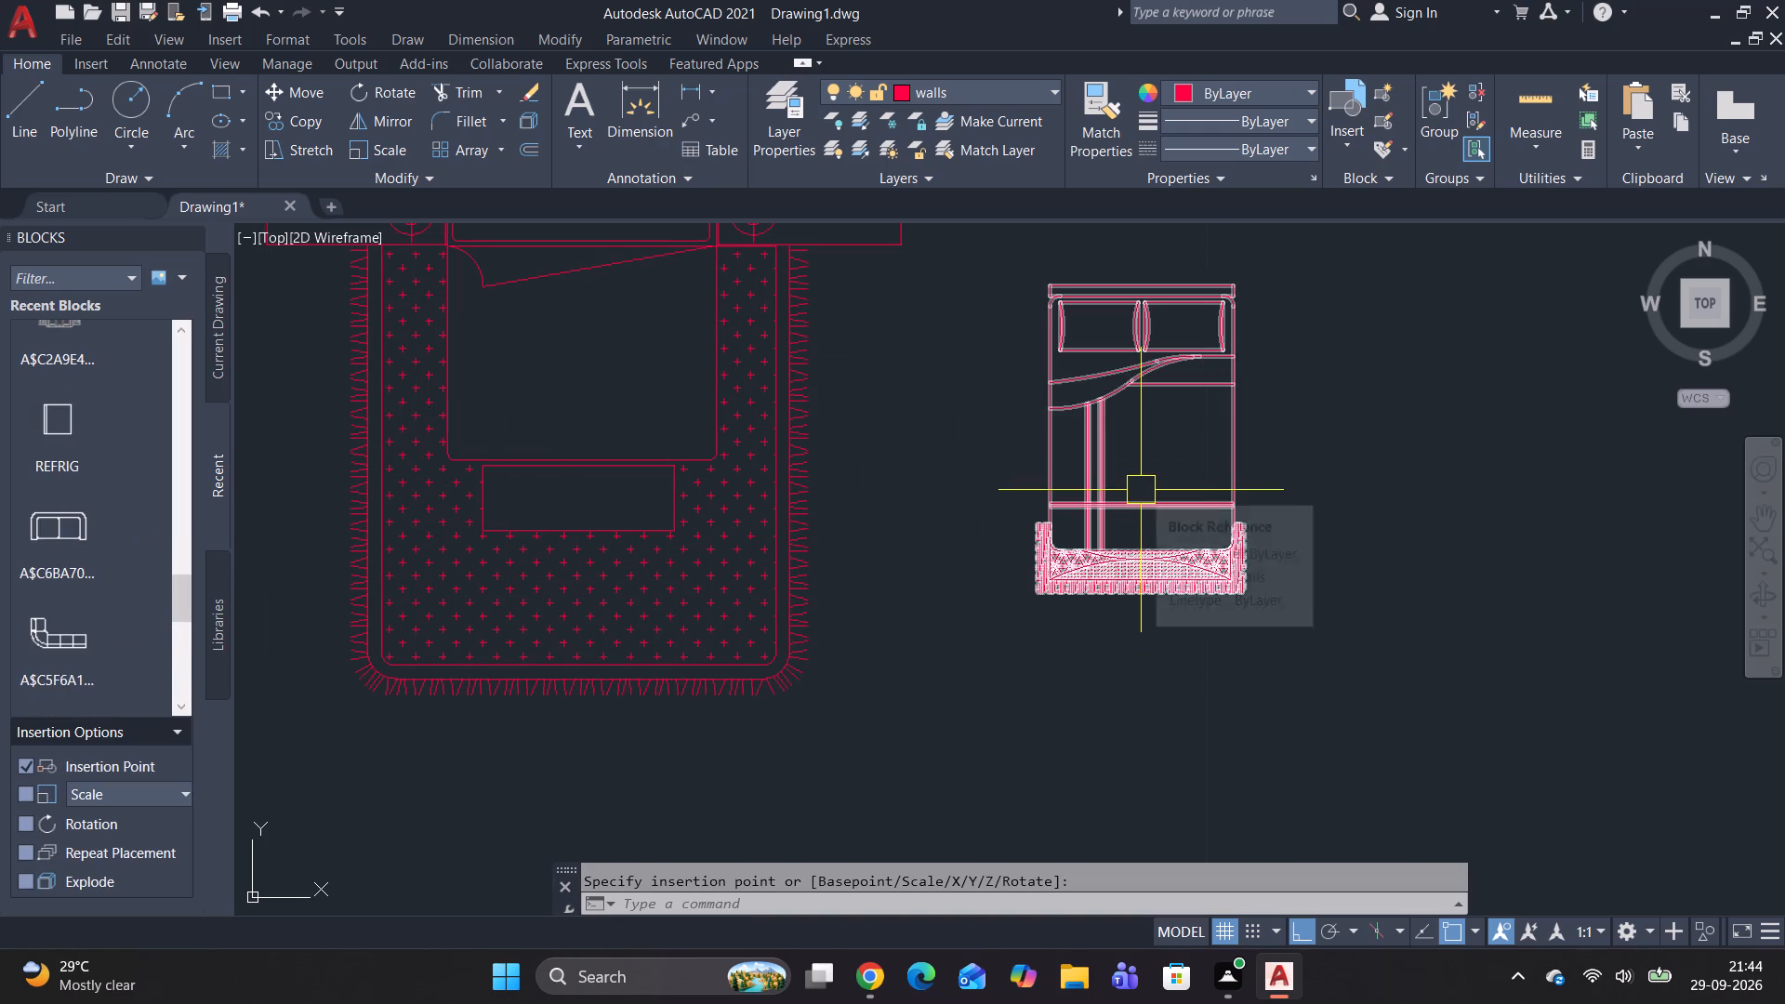
middle_drag(1117, 541, 1008, 708)
middle_drag(1104, 669, 1116, 526)
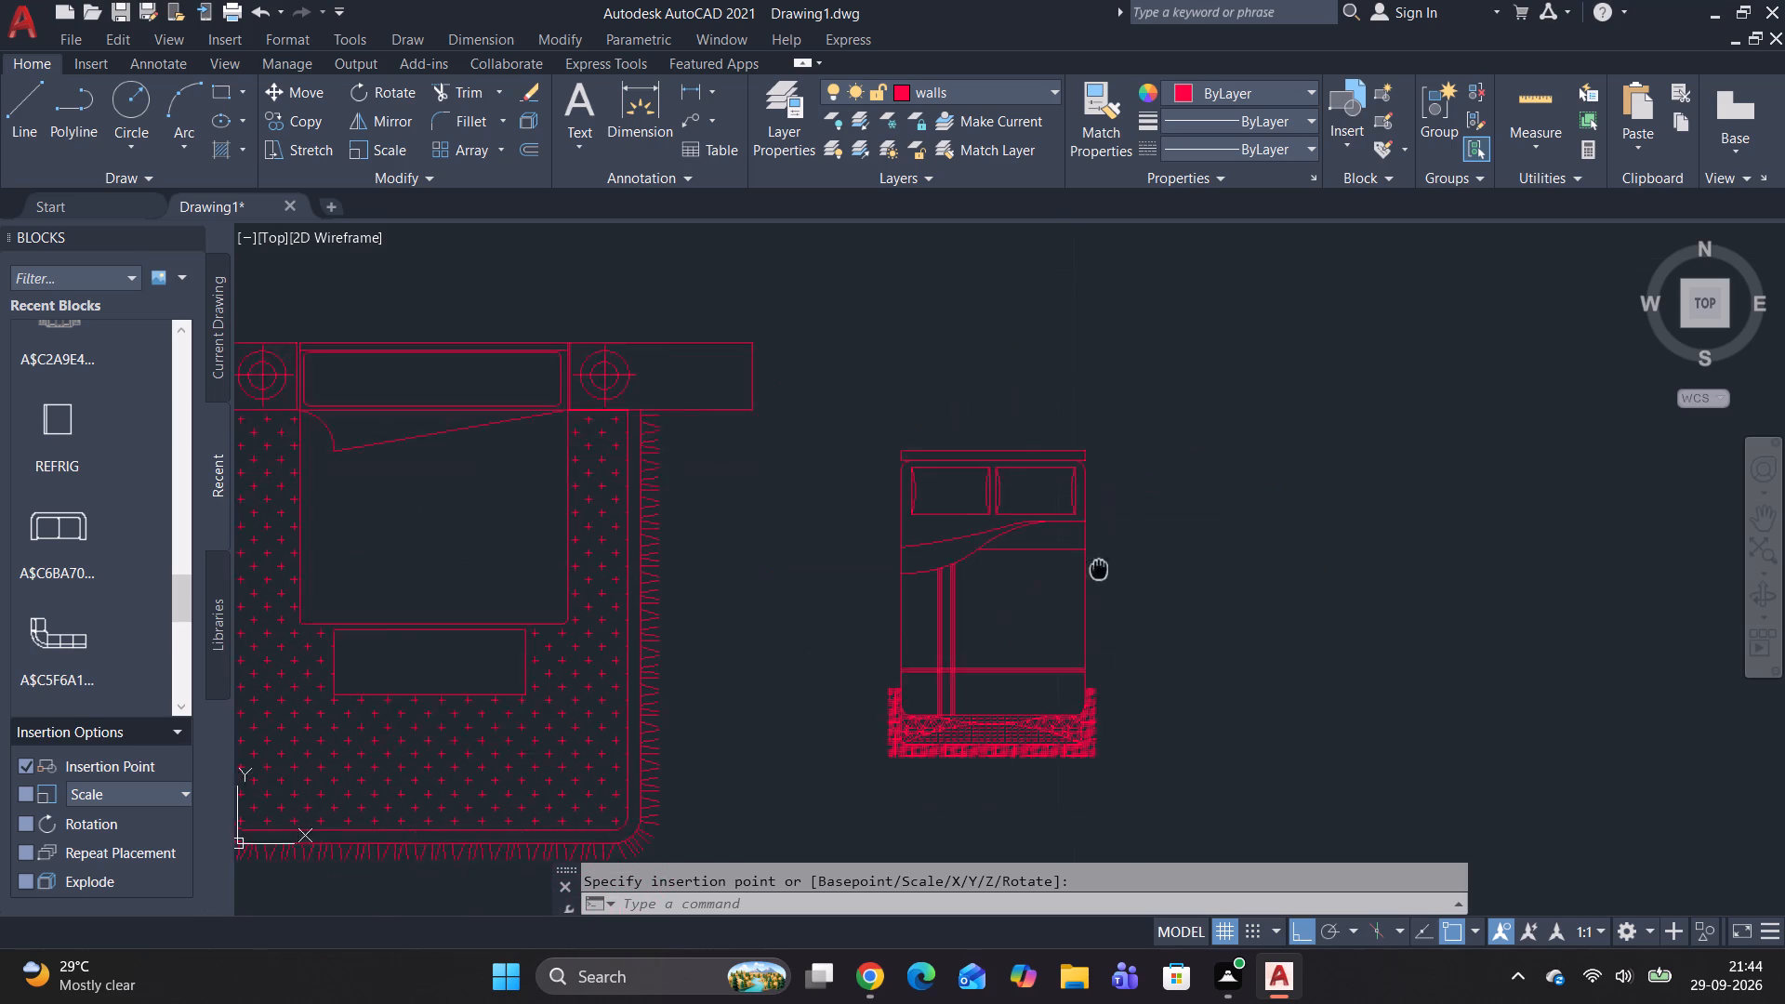
middle_drag(1116, 526, 1178, 447)
click(1038, 474)
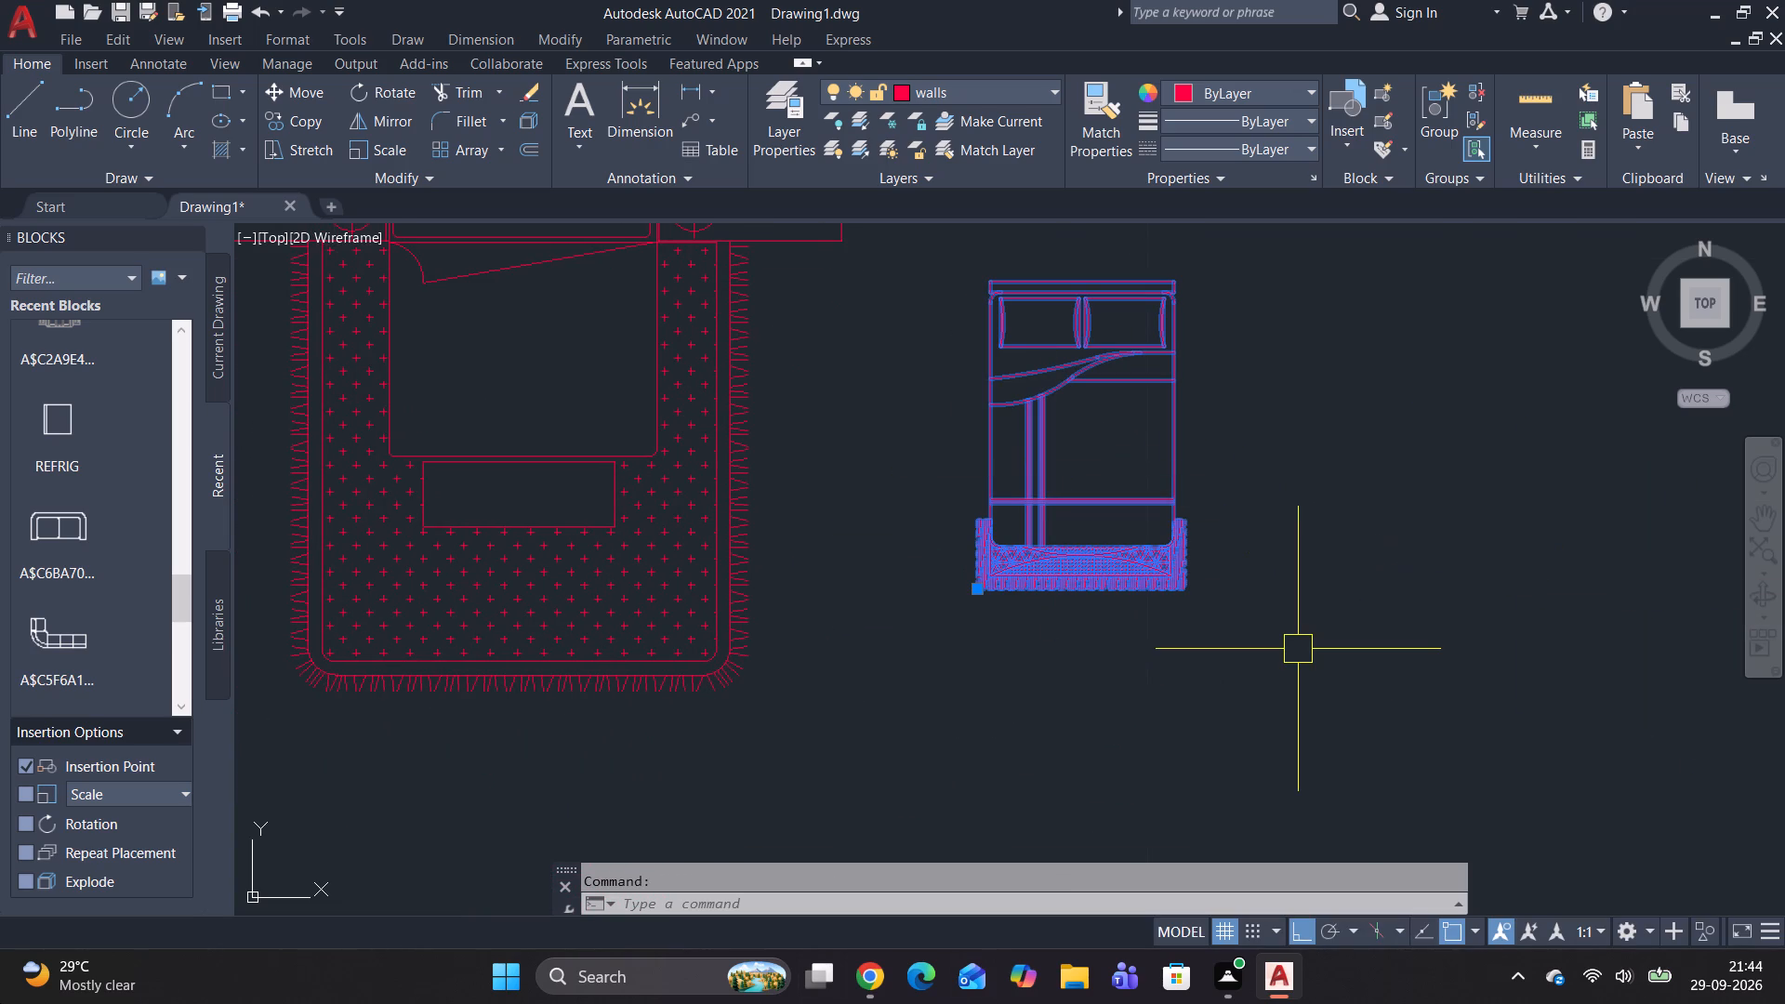
text(sc)
key(space)
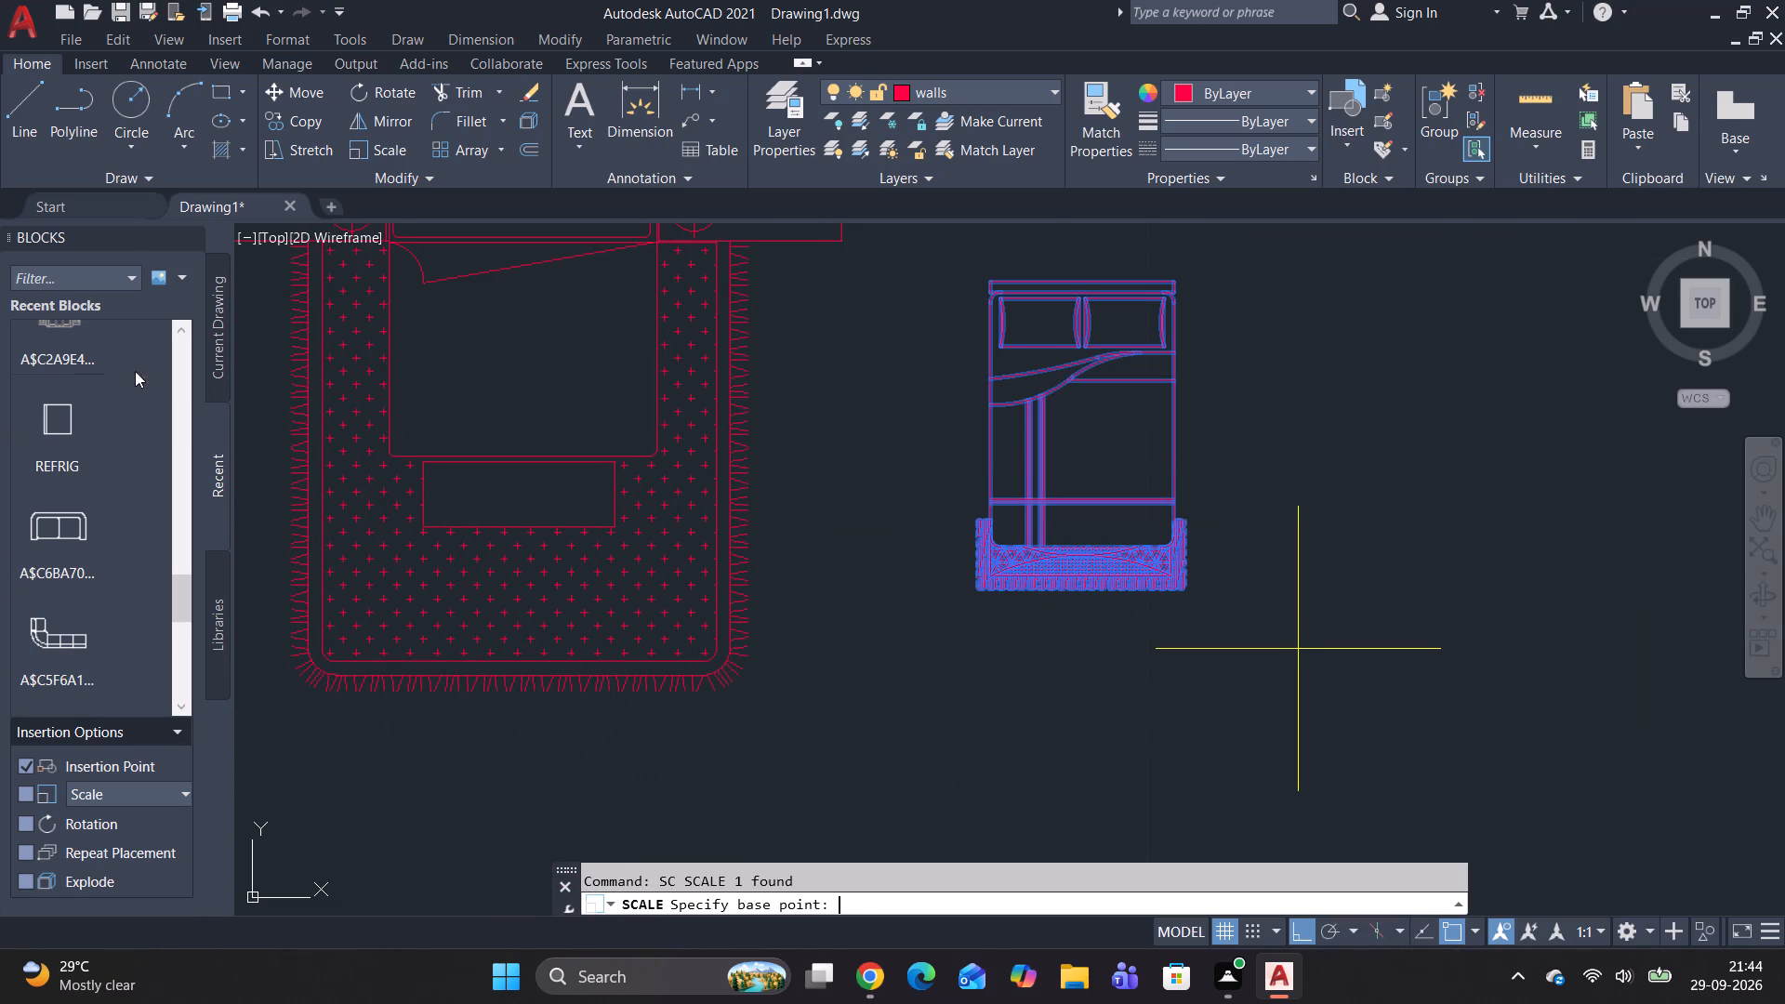
scroll(913, 238, up, 1)
click(1032, 305)
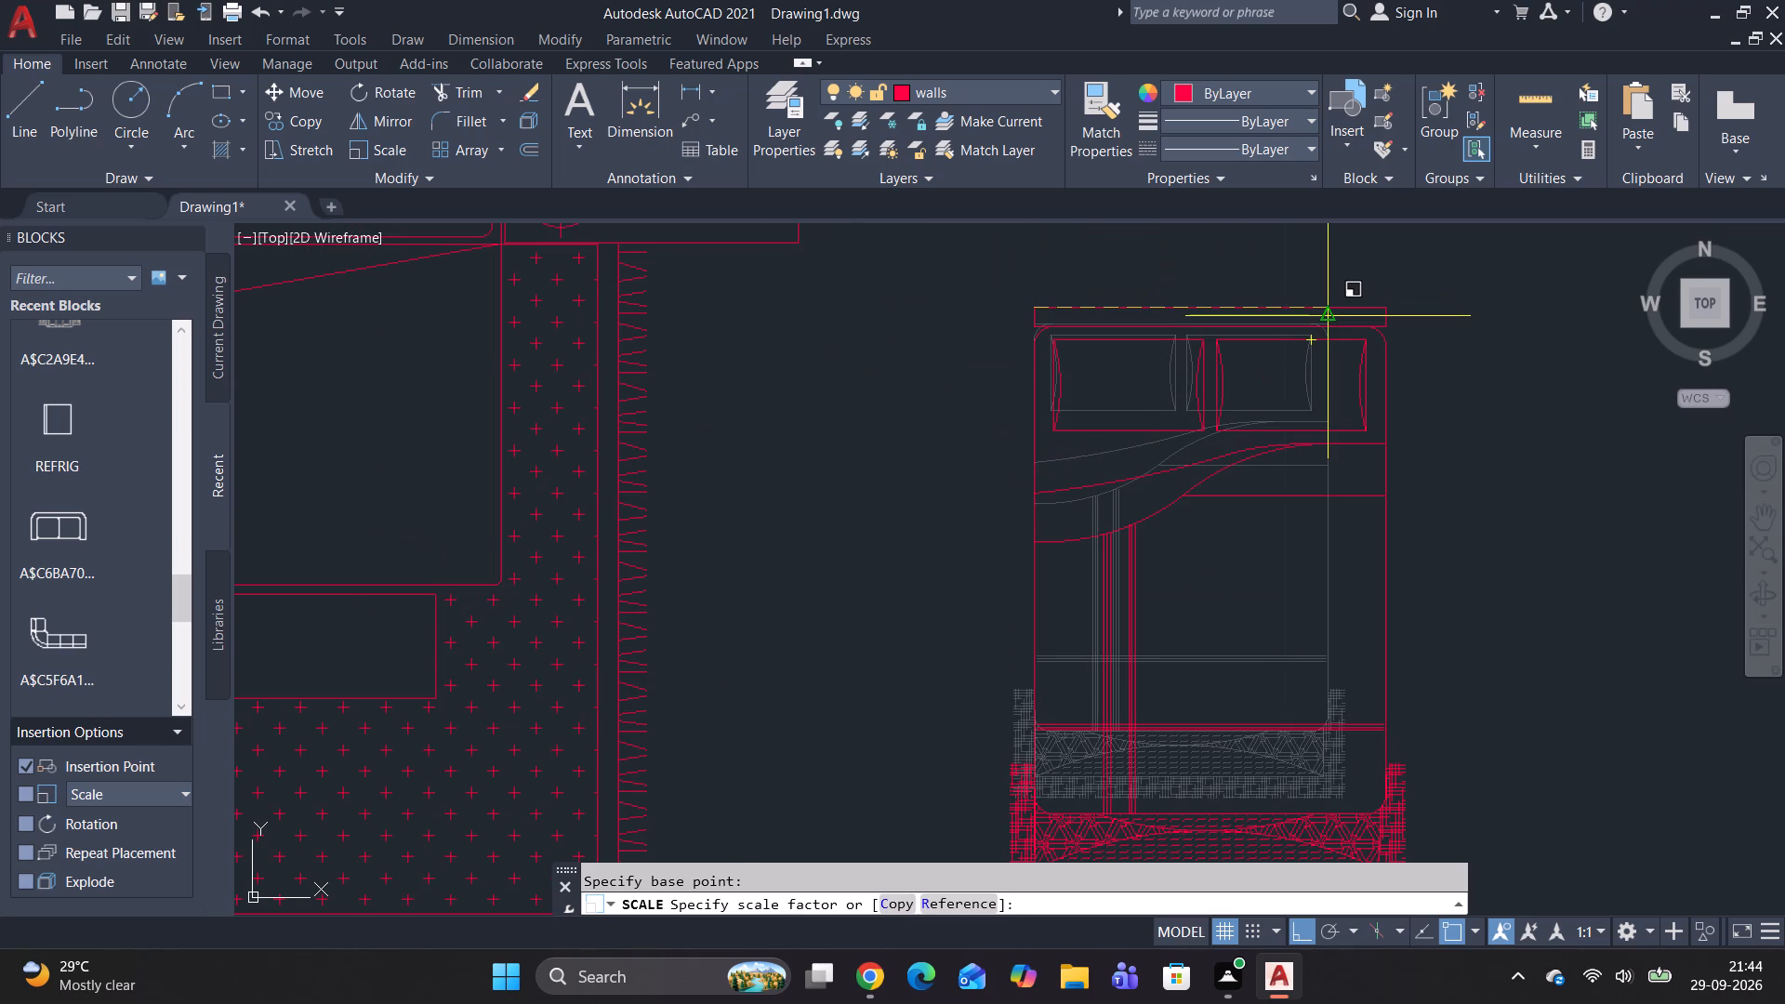
text(re)
key(space)
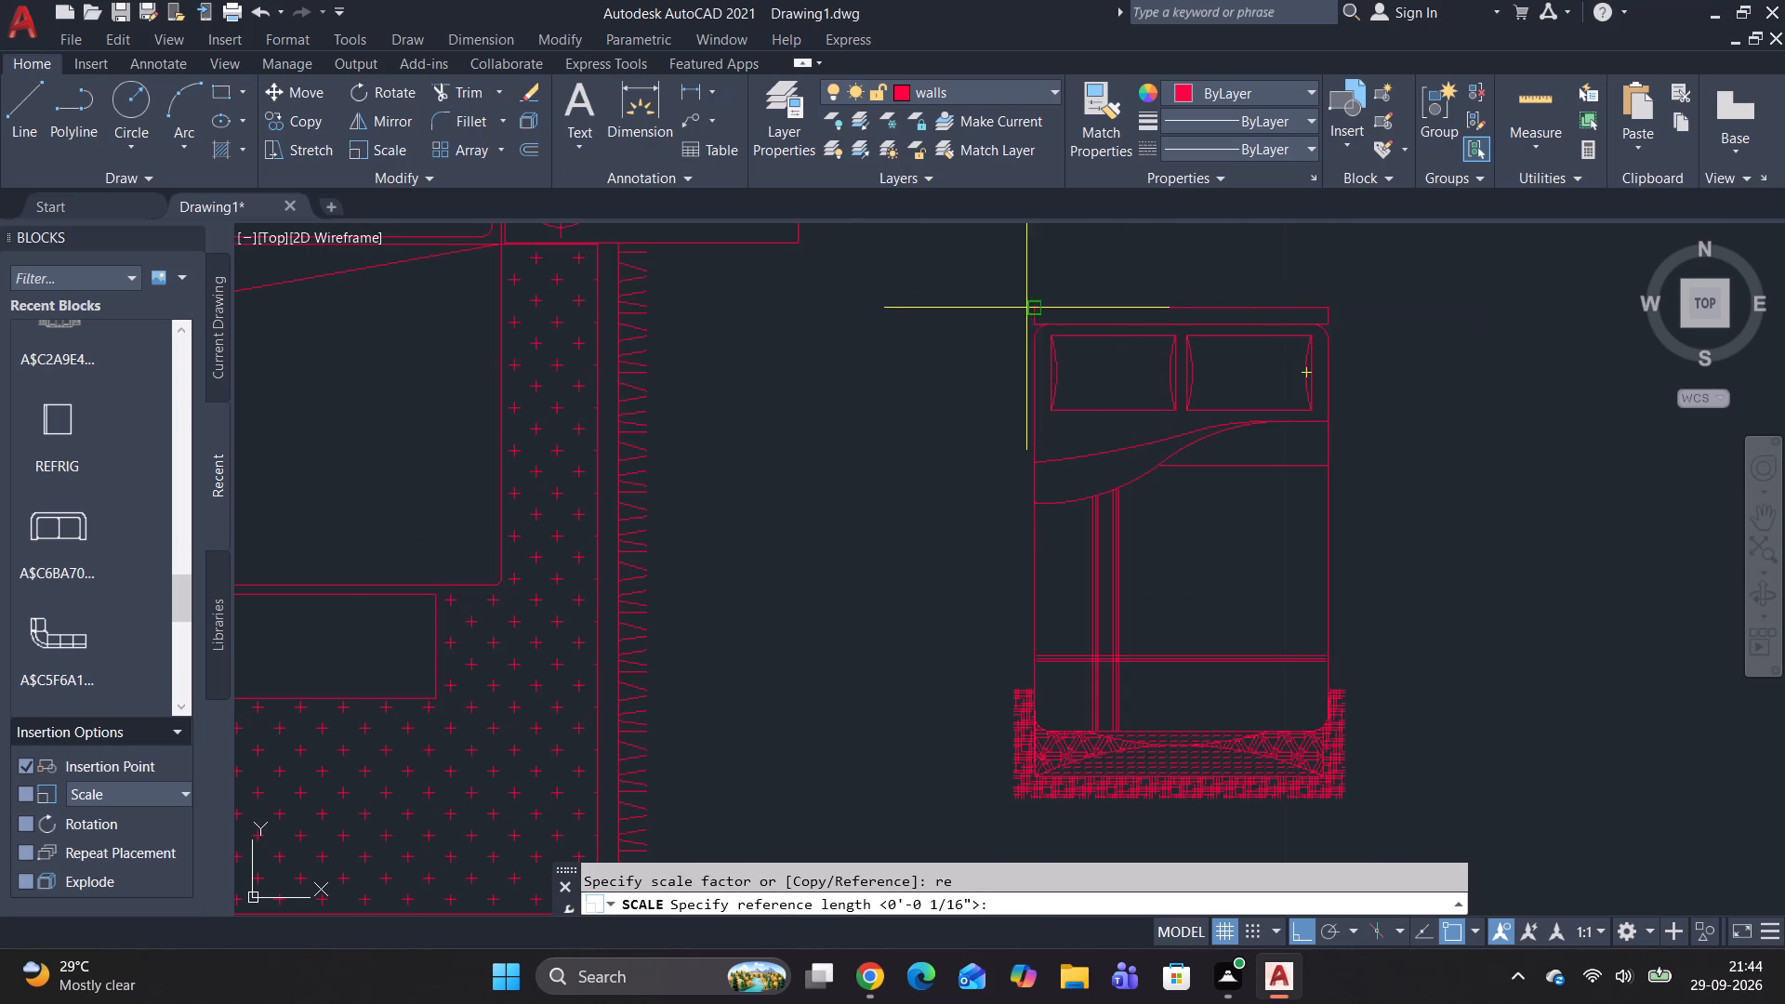
click(1028, 308)
click(1325, 311)
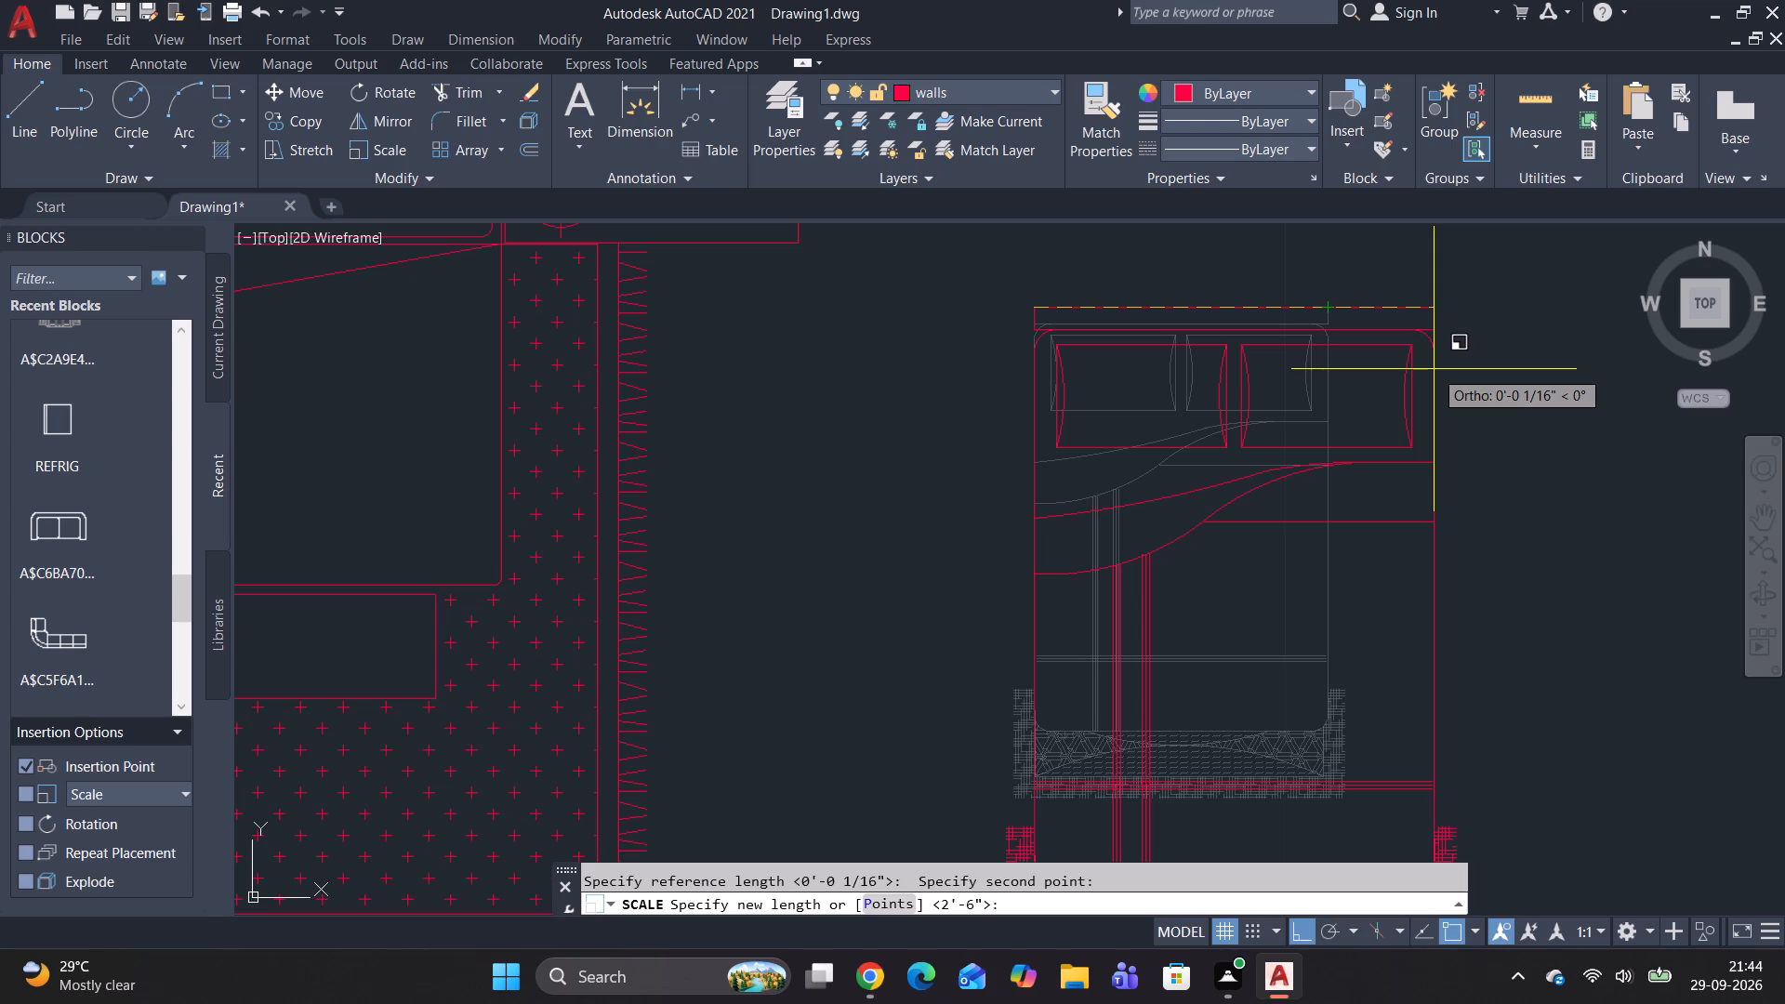
text(5')
key(Return)
Assign the scaled double bed block to the furniture block layer.
scroll(1433, 369, down, 10)
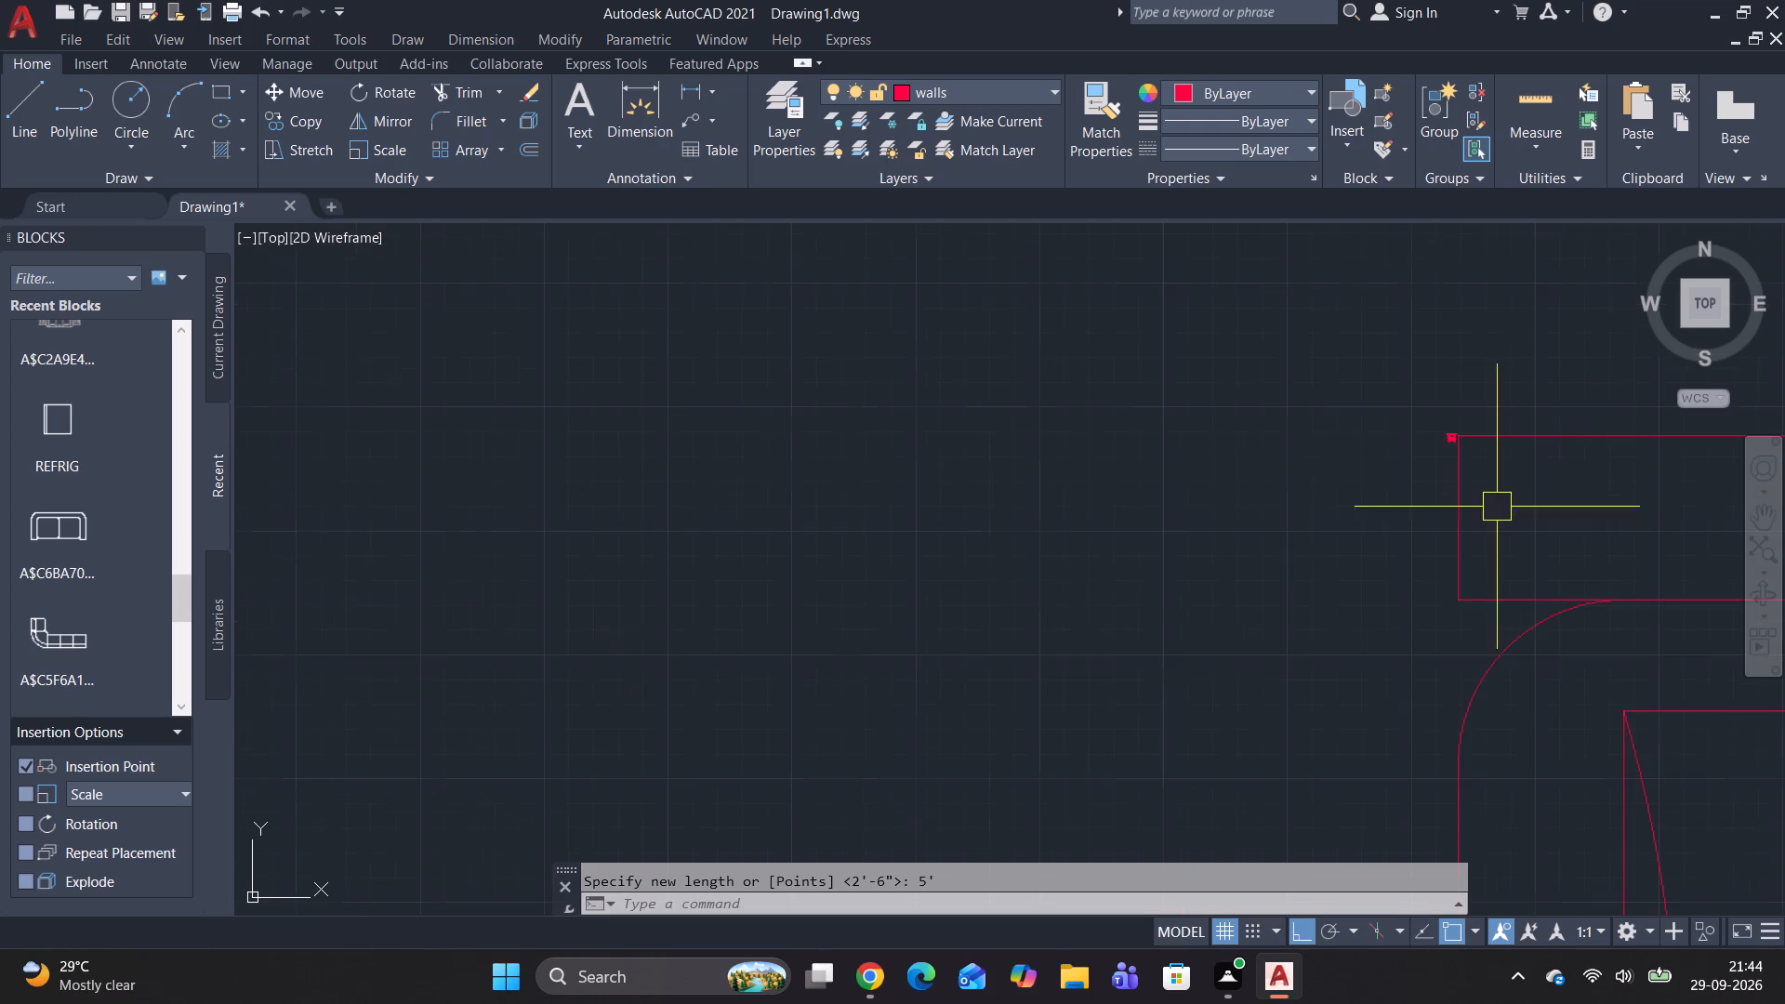
scroll(1484, 523, down, 1)
middle_drag(1411, 543, 942, 407)
scroll(939, 405, down, 3)
scroll(1051, 406, down, 3)
click(1117, 578)
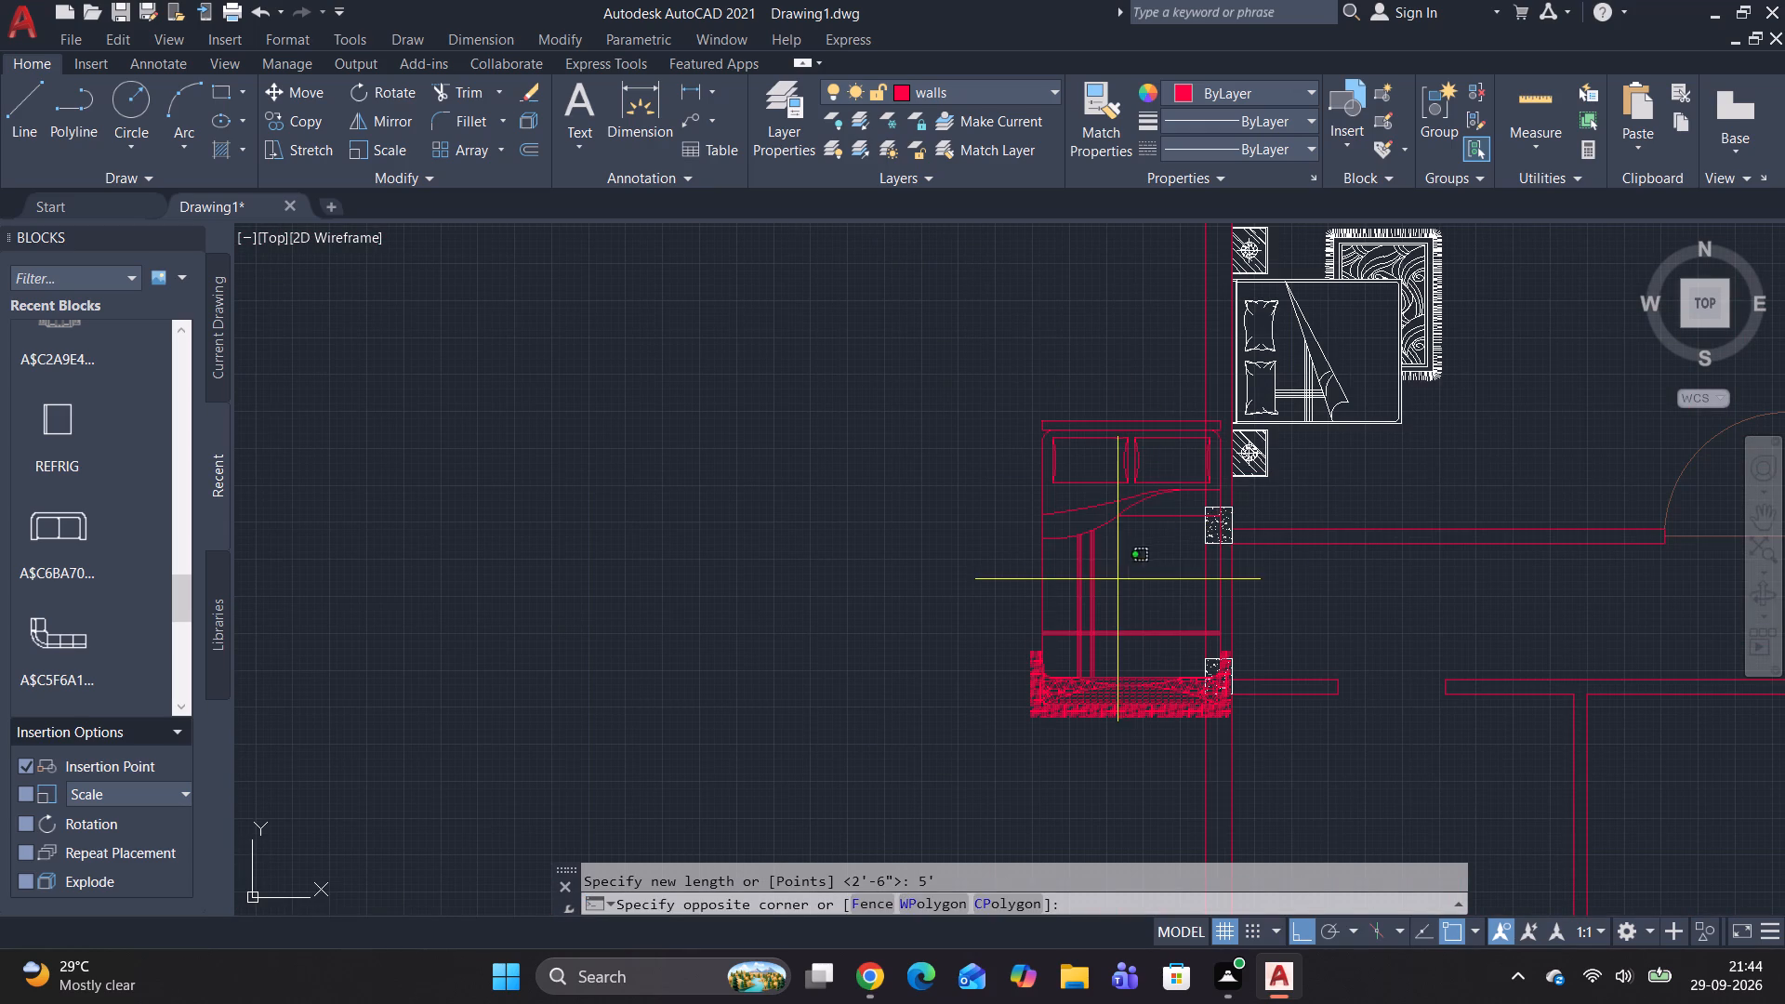
click(1137, 522)
click(1135, 485)
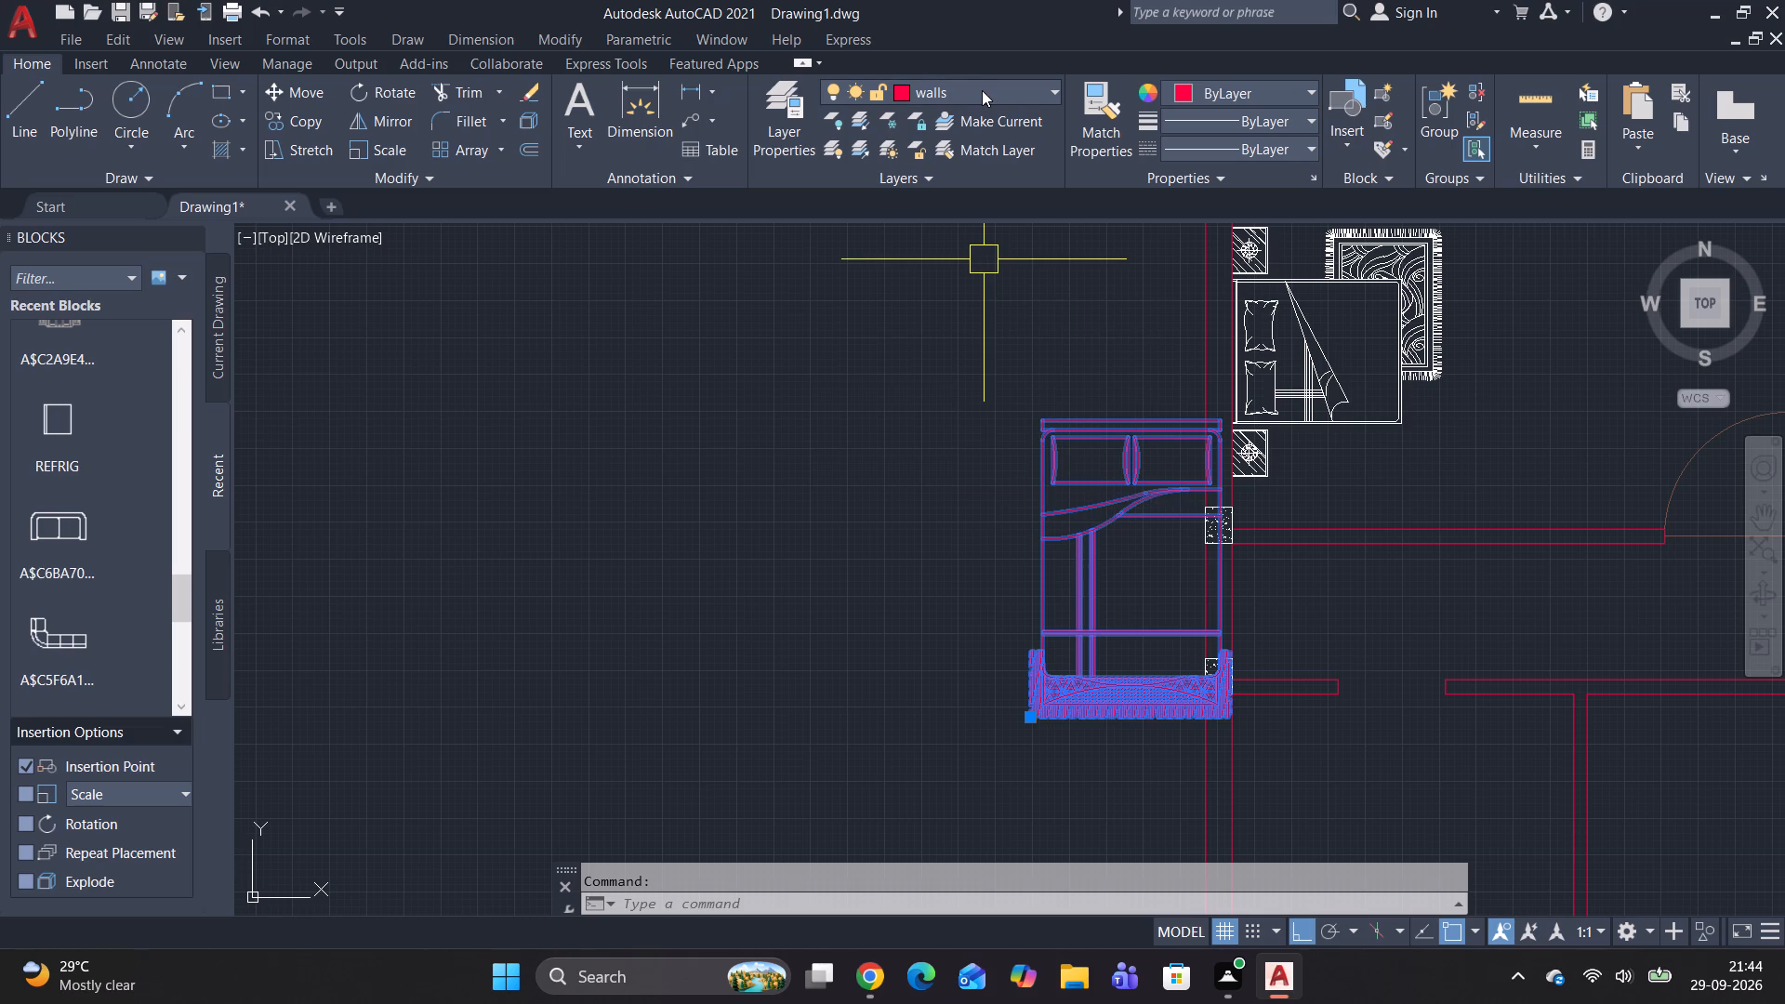
click(982, 90)
click(942, 207)
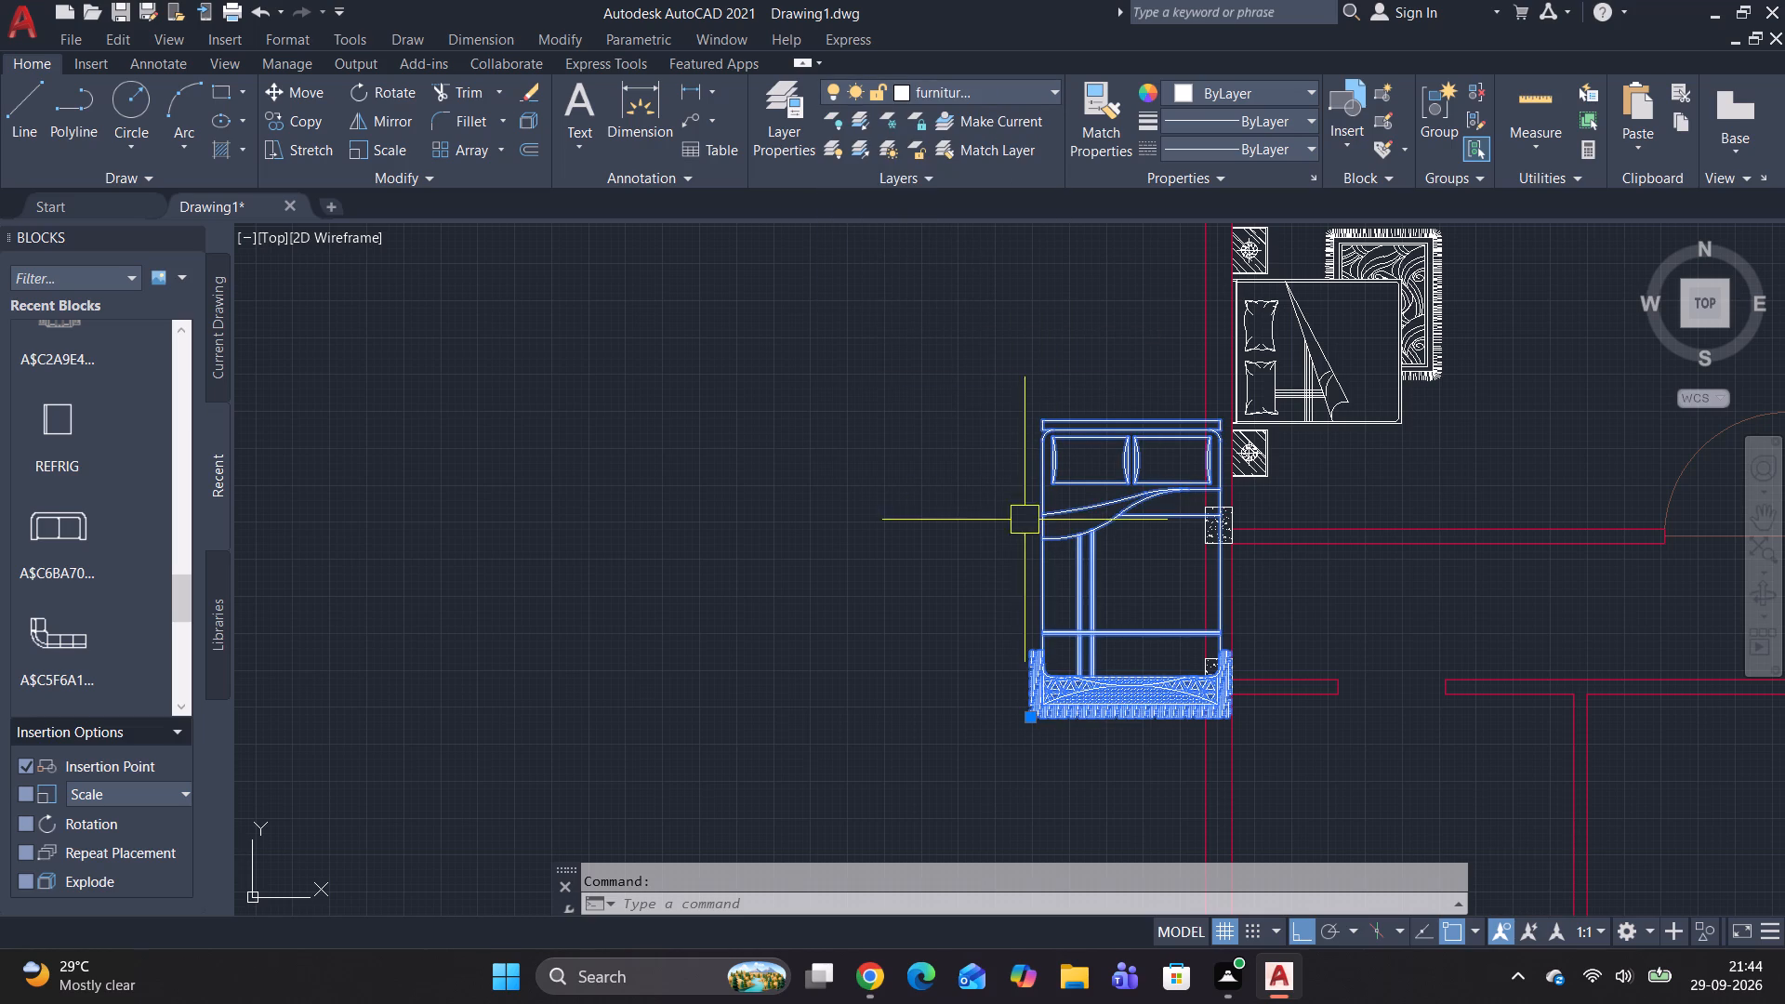
Move the double bed with foot rug by its headboard's midpoint to the north wall under the window of the bedroom east of the bathroom.
key(m)
key(space)
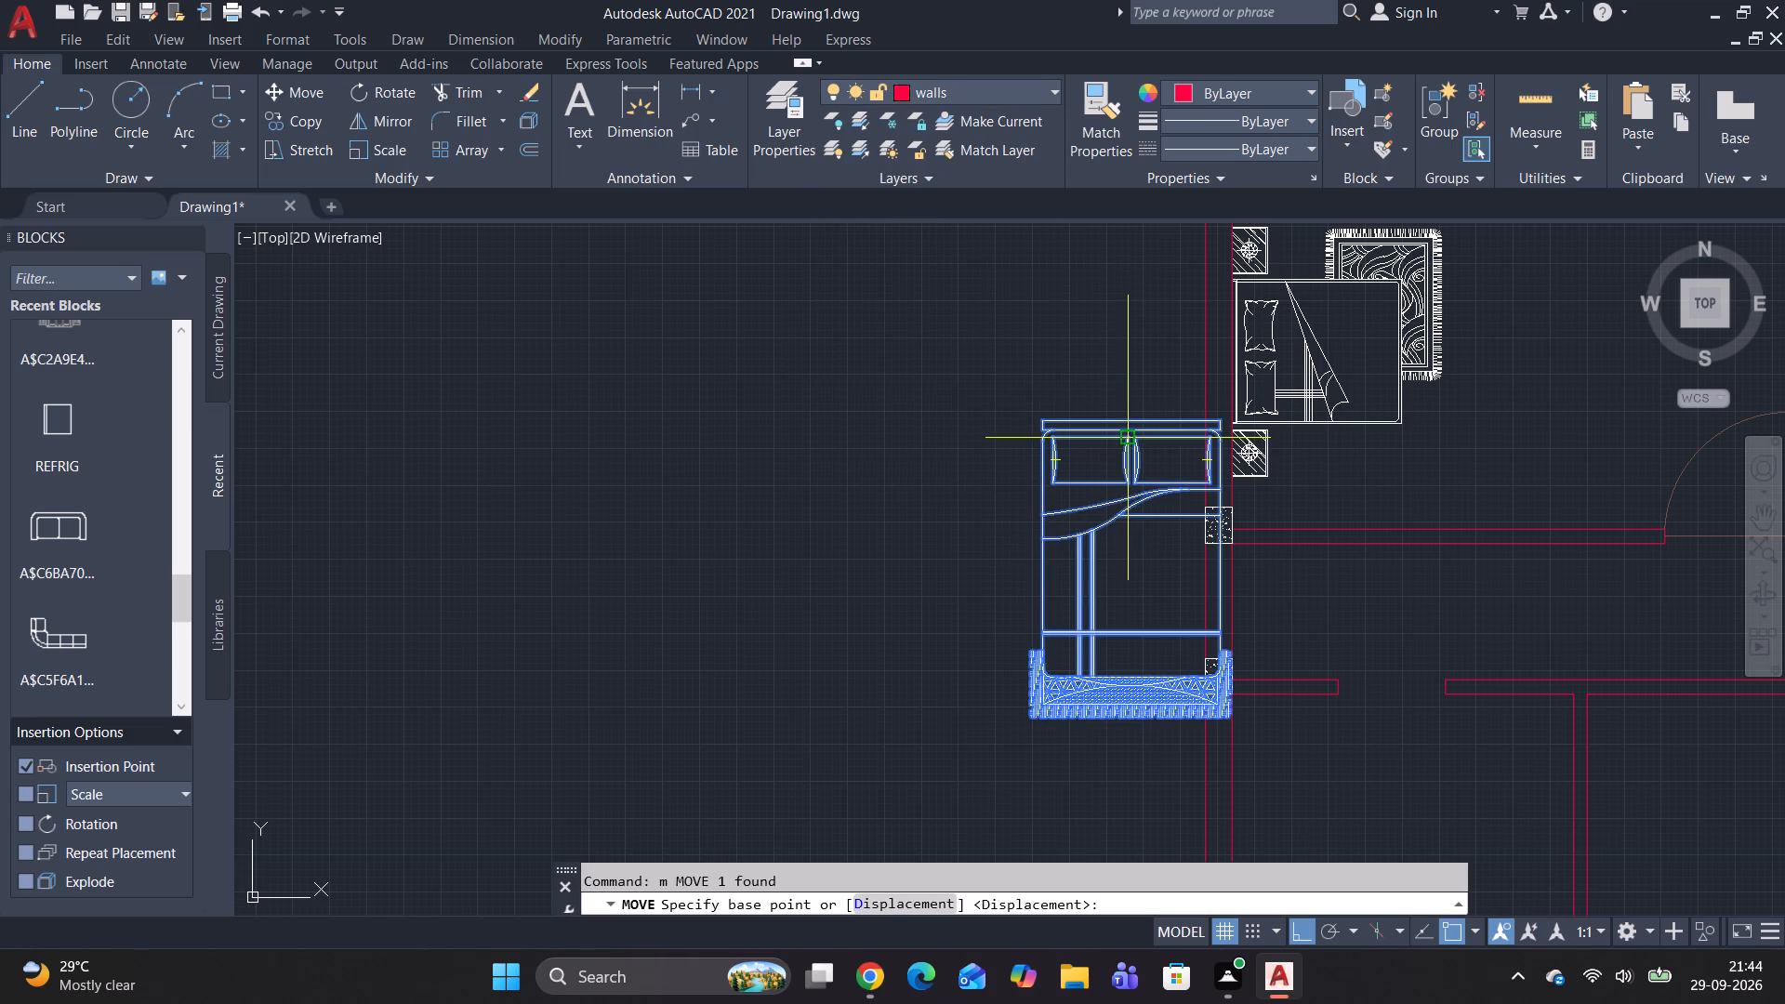
click(1133, 415)
scroll(1351, 424, down, 3)
middle_drag(1355, 424, 972, 535)
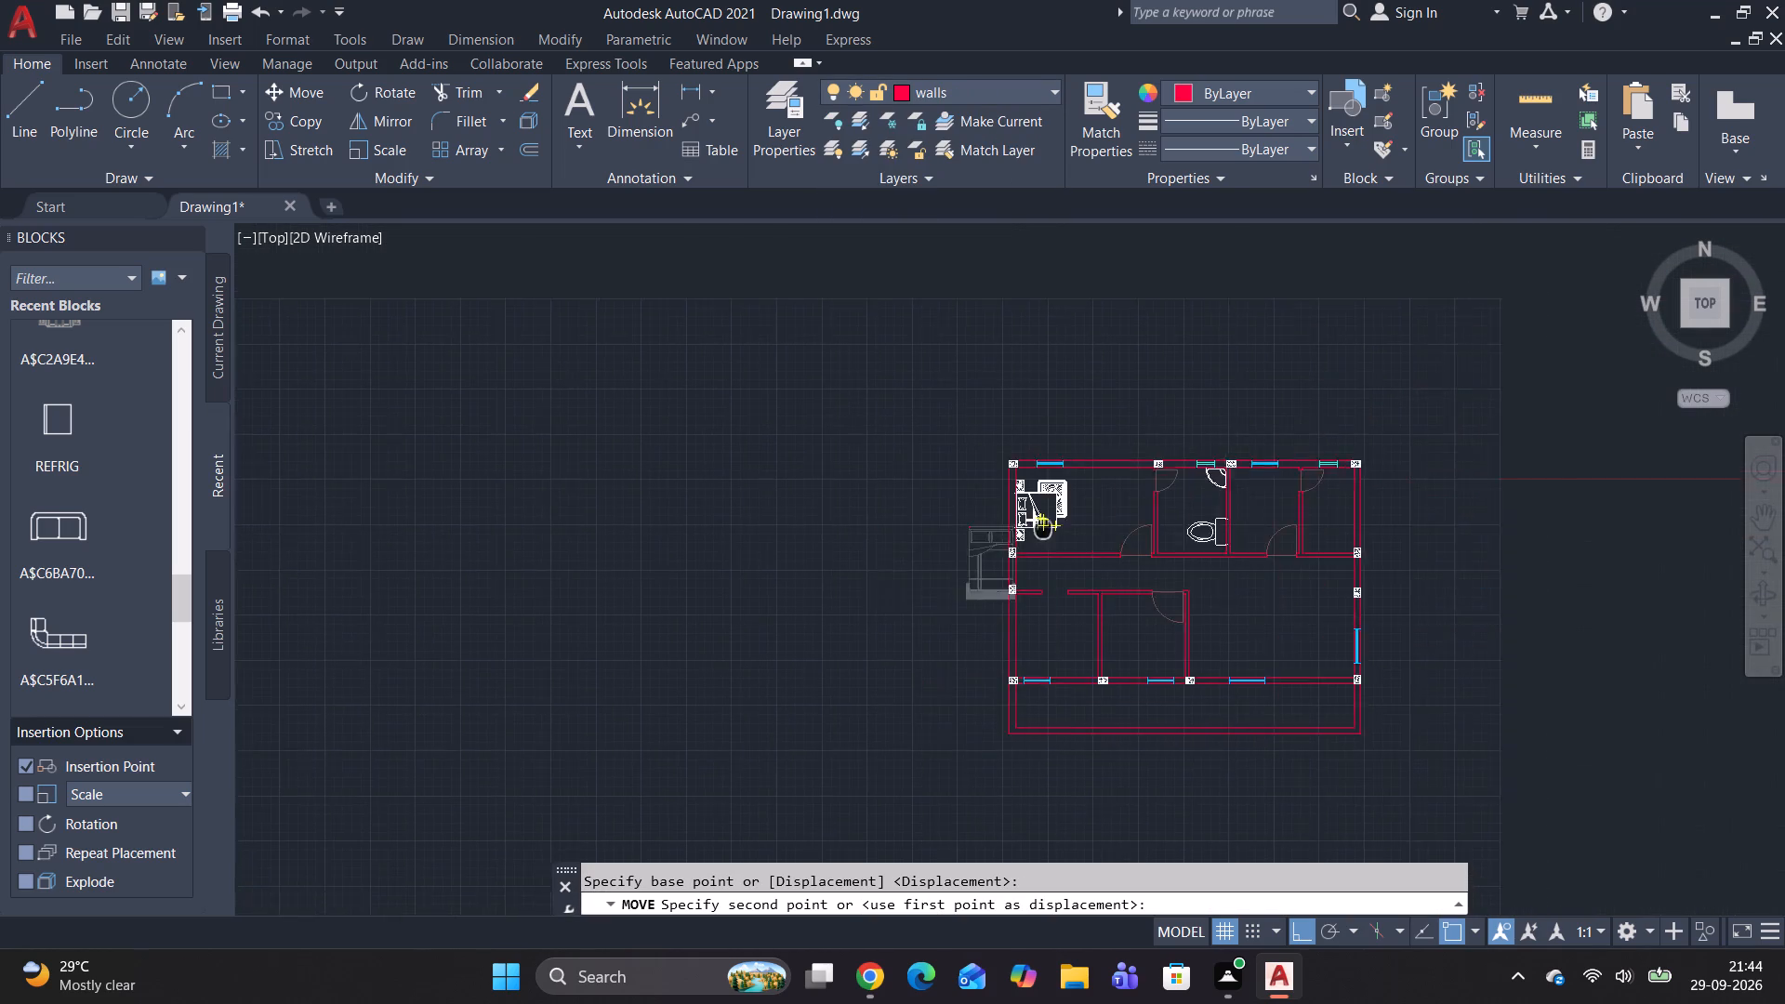
middle_drag(972, 535, 952, 539)
scroll(1179, 492, up, 5)
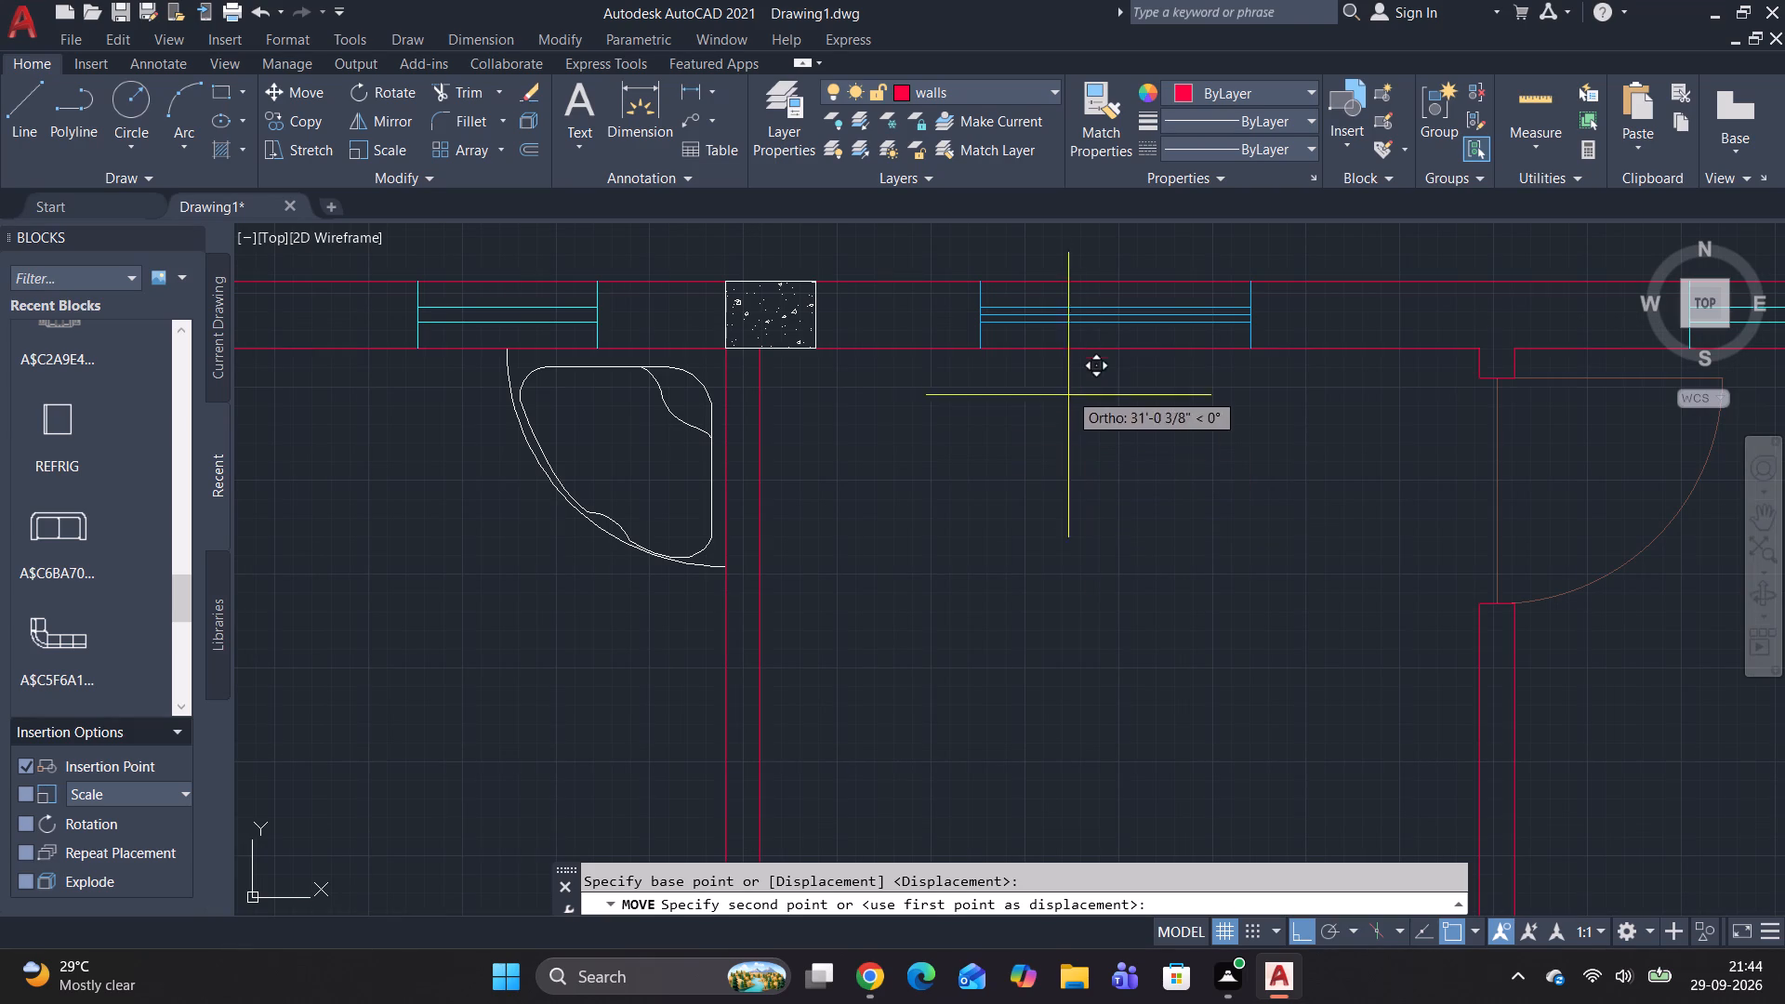
click(1072, 347)
Scale the moved bed by reference about its headboard's northwest corner, making the headboard 4' wide.
scroll(1071, 344, down, 3)
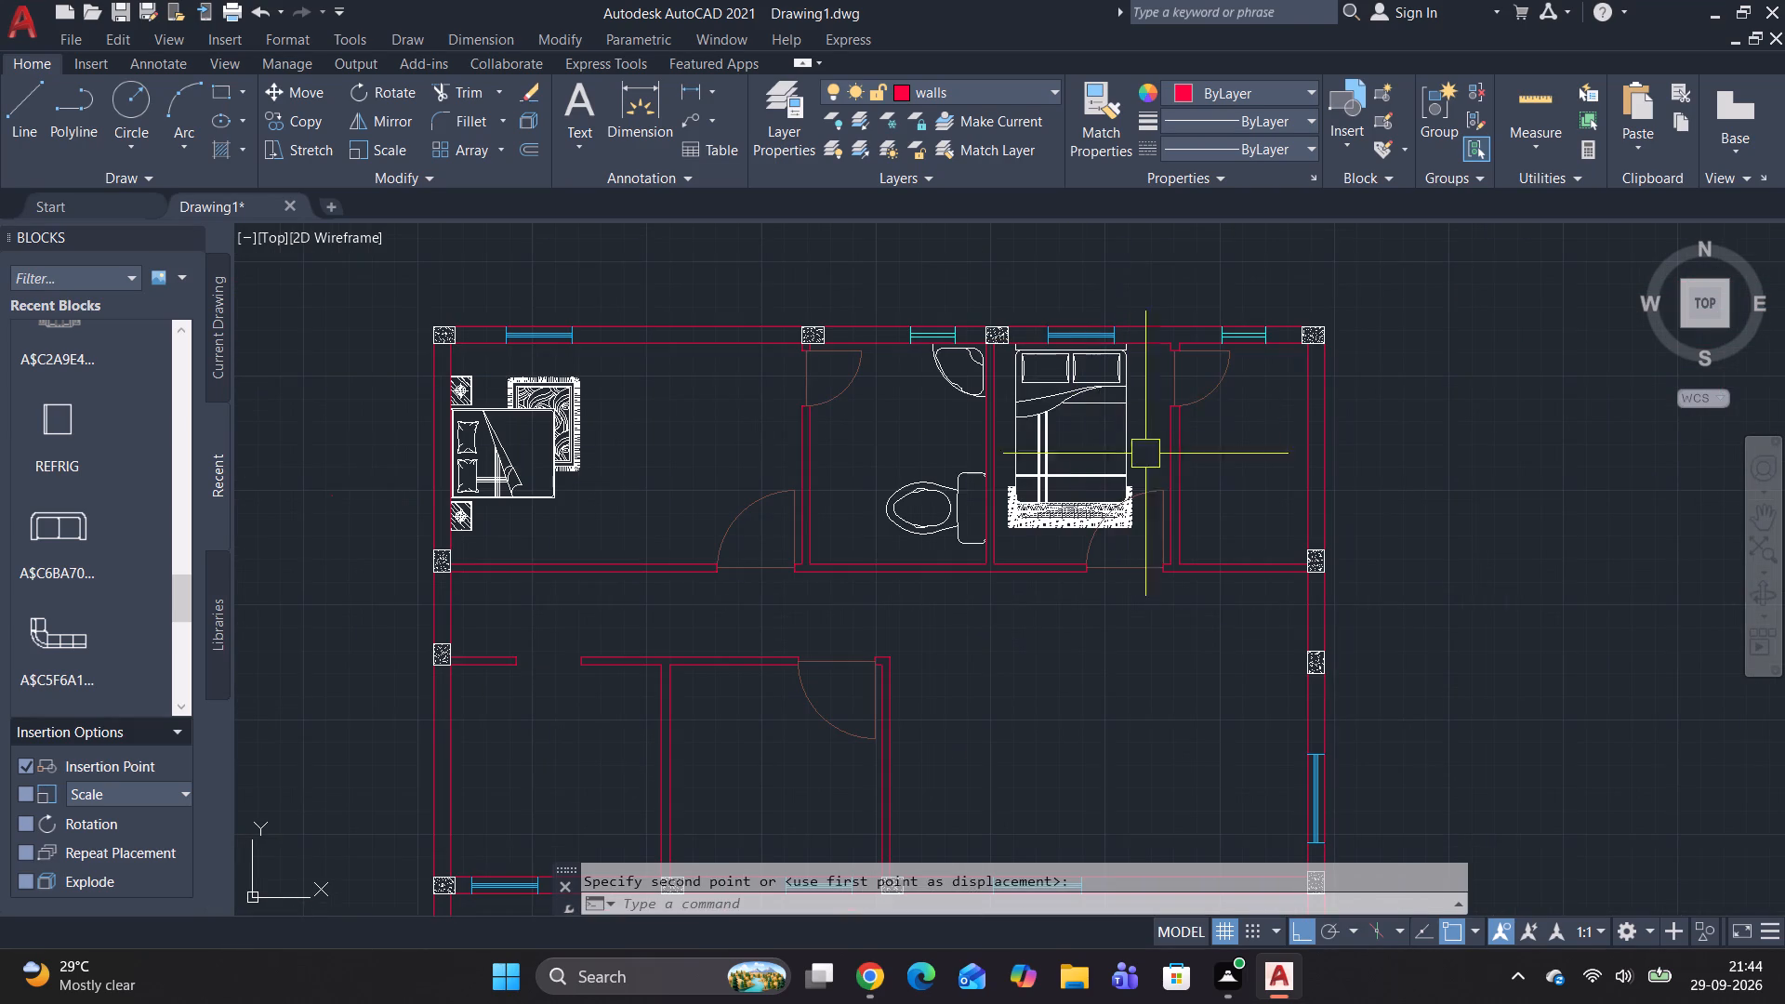
scroll(1074, 439, up, 1)
click(1074, 439)
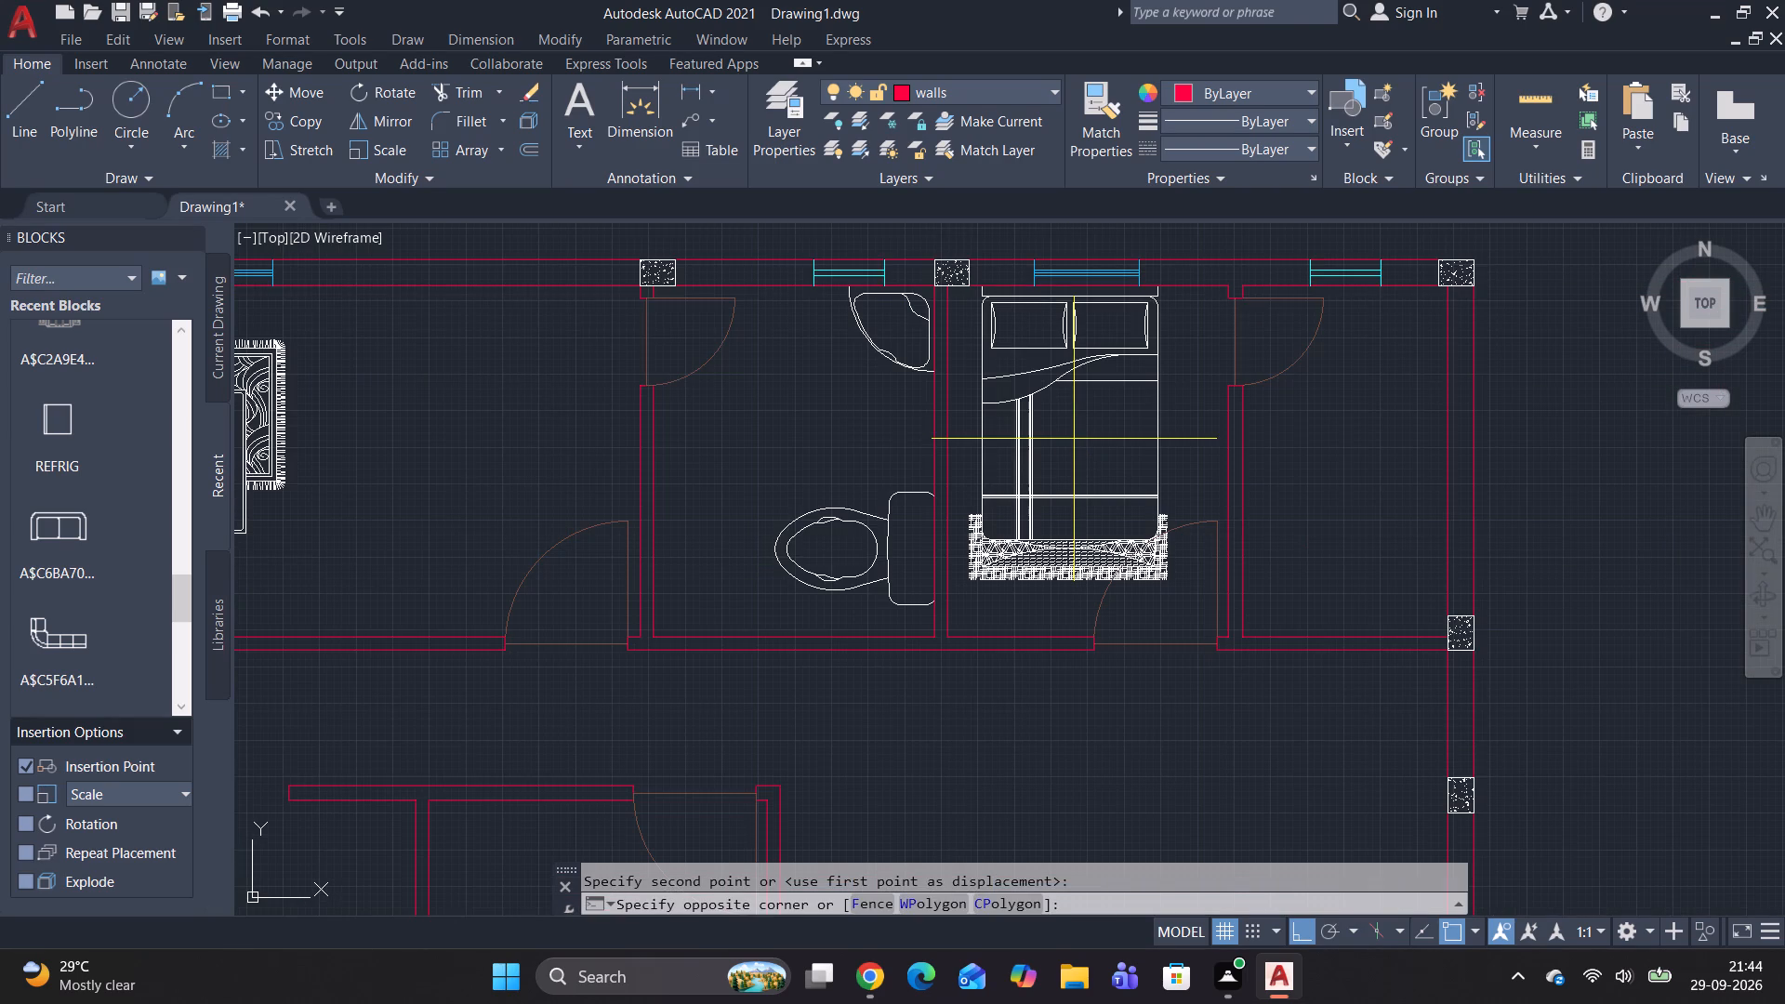
click(1024, 428)
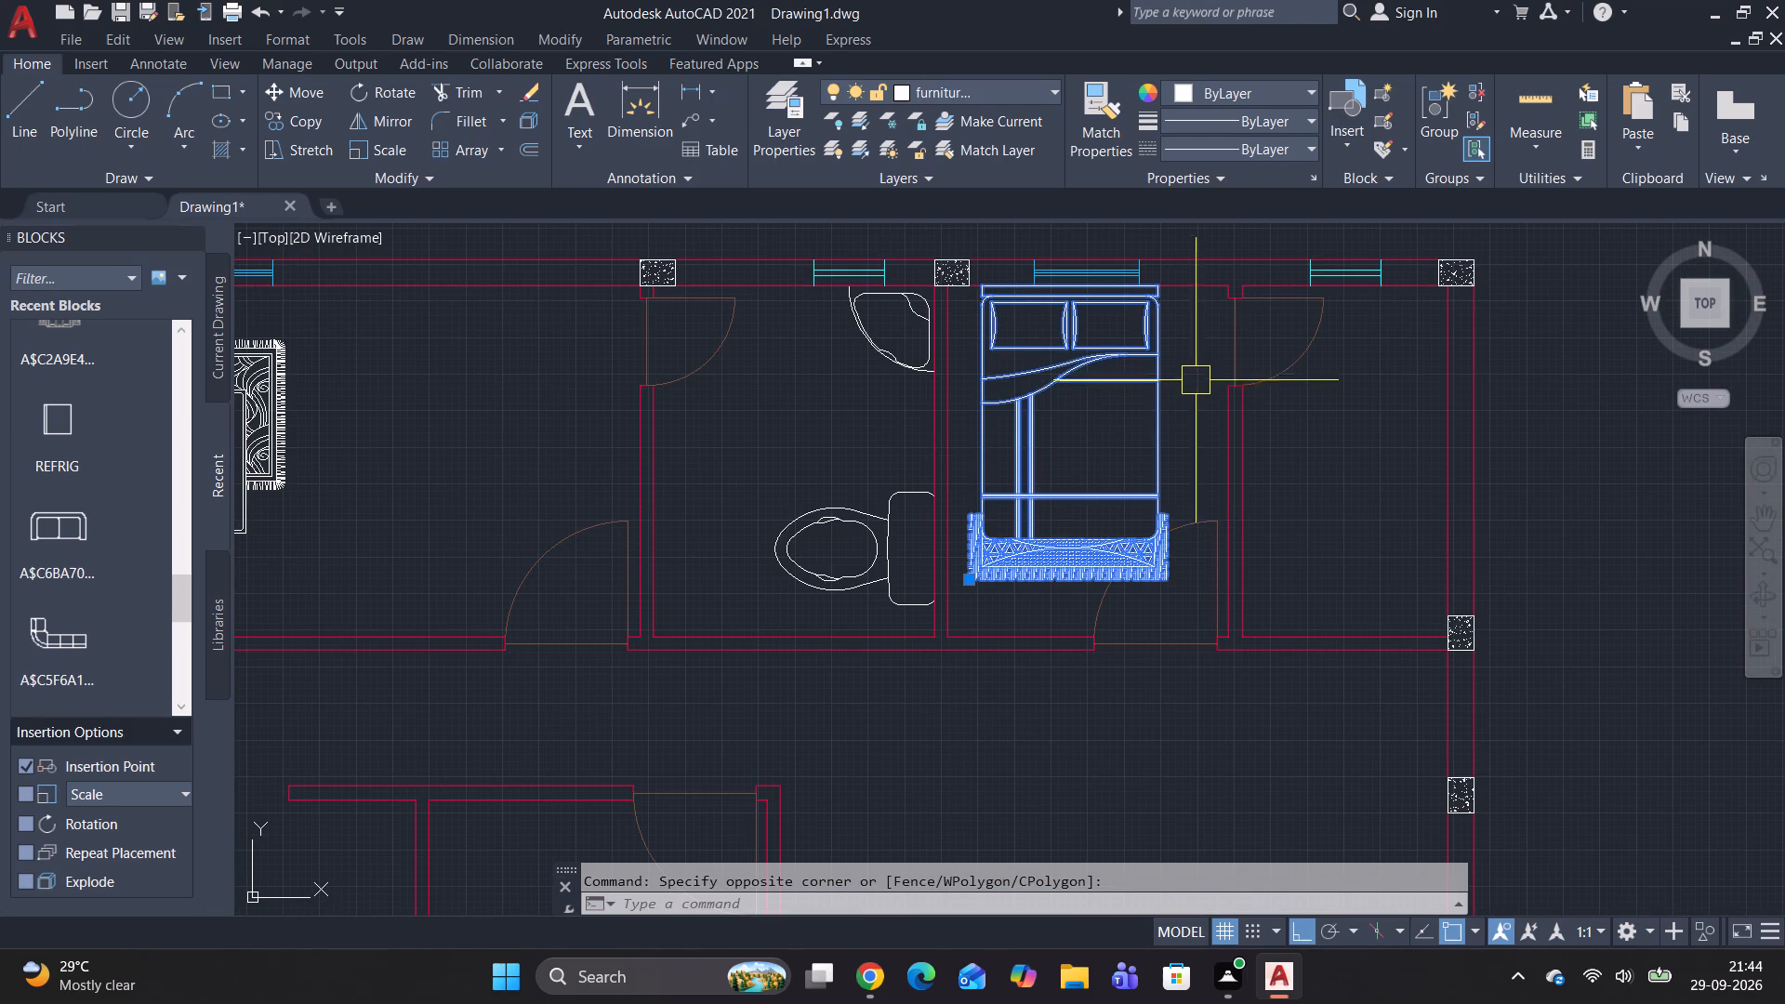
drag(1066, 378, 1056, 374)
text(sc)
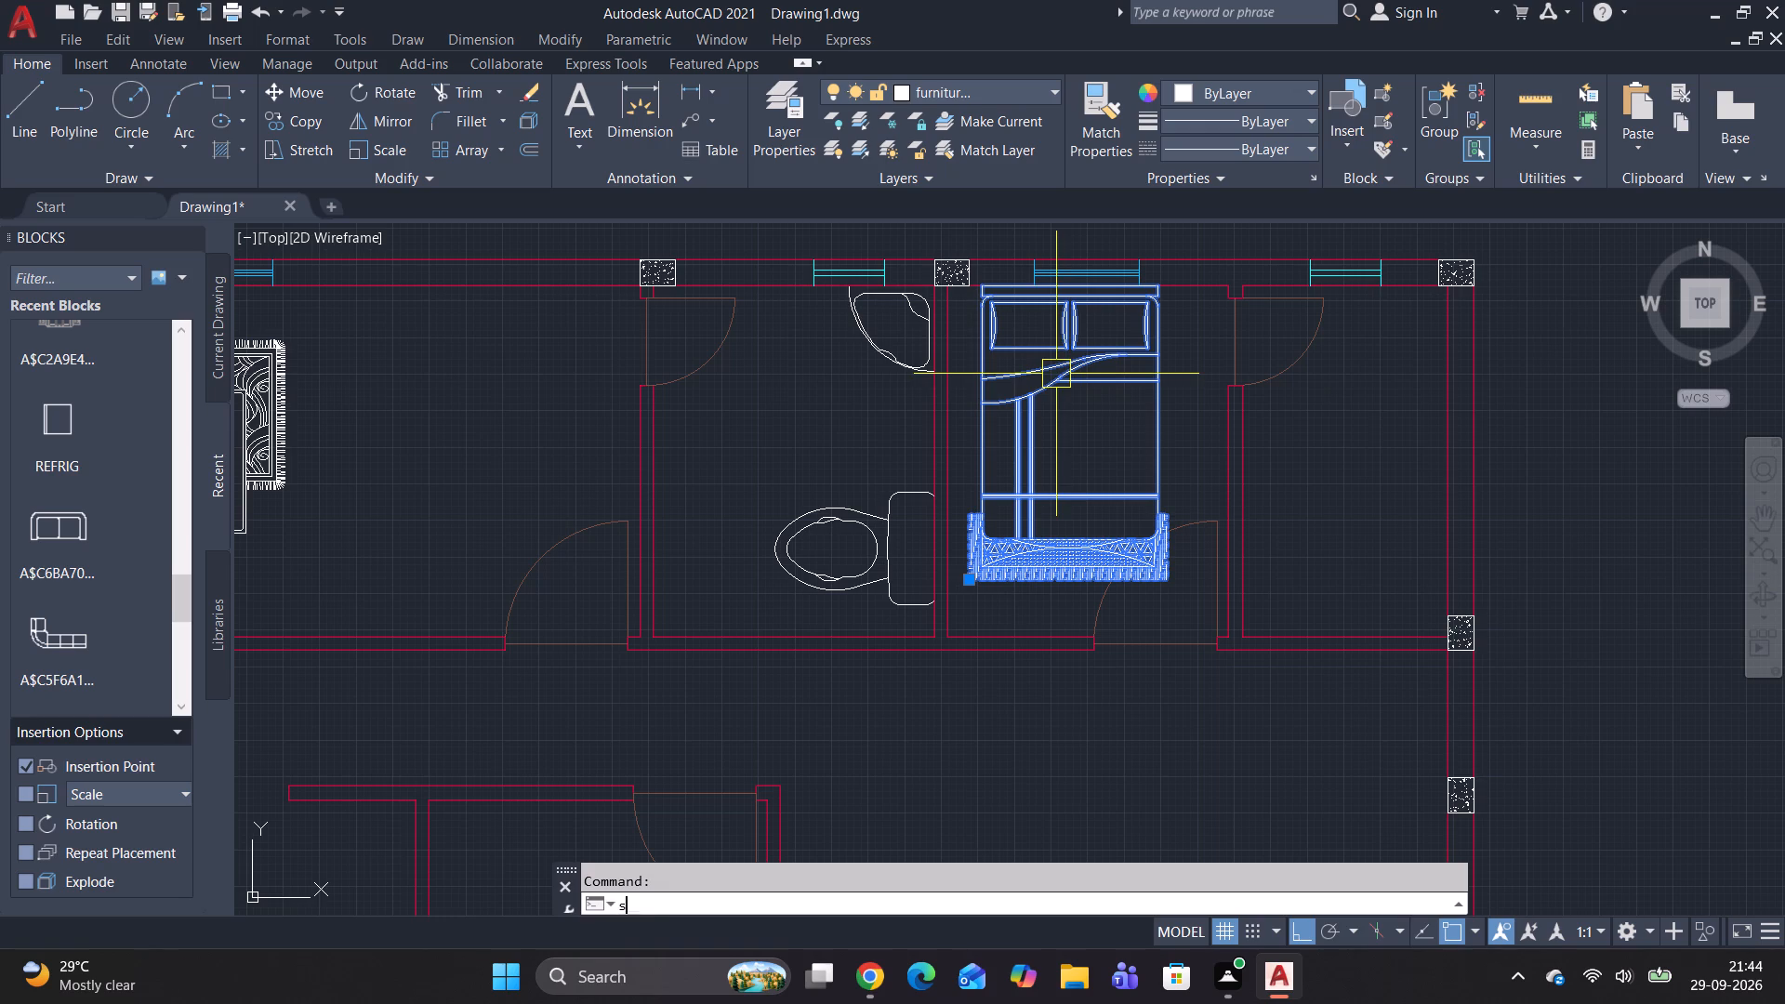
key(space)
click(984, 283)
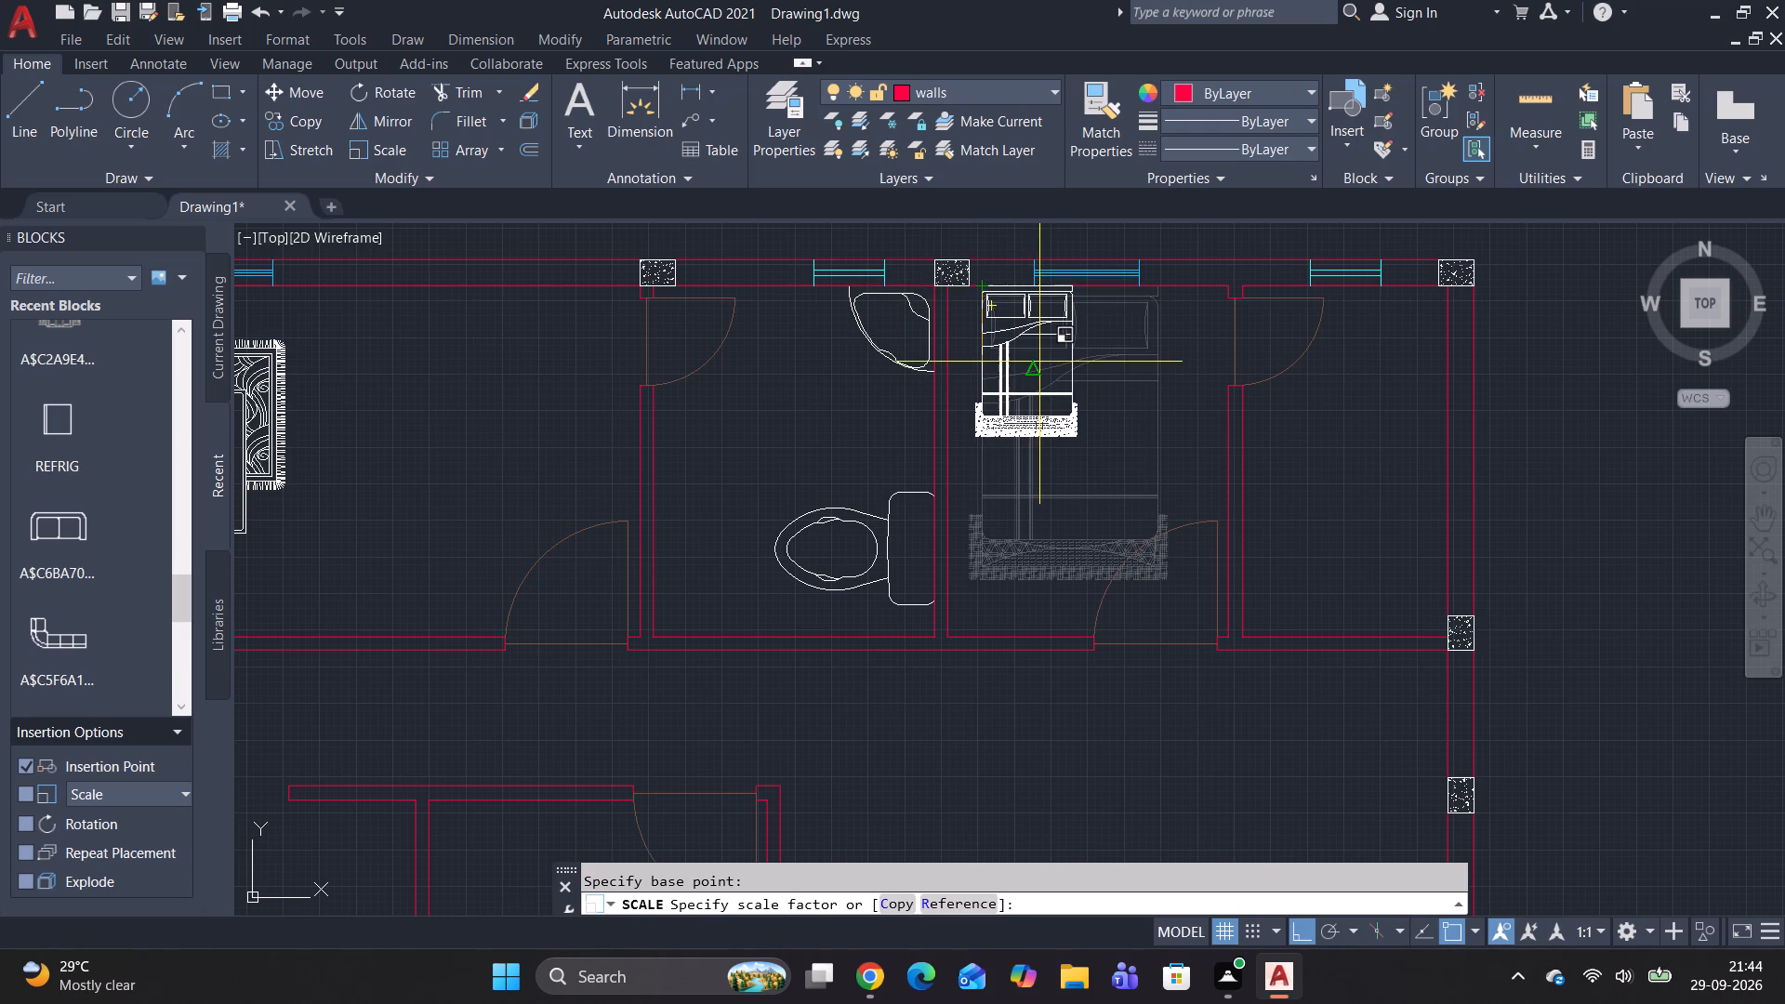
text(re)
key(space)
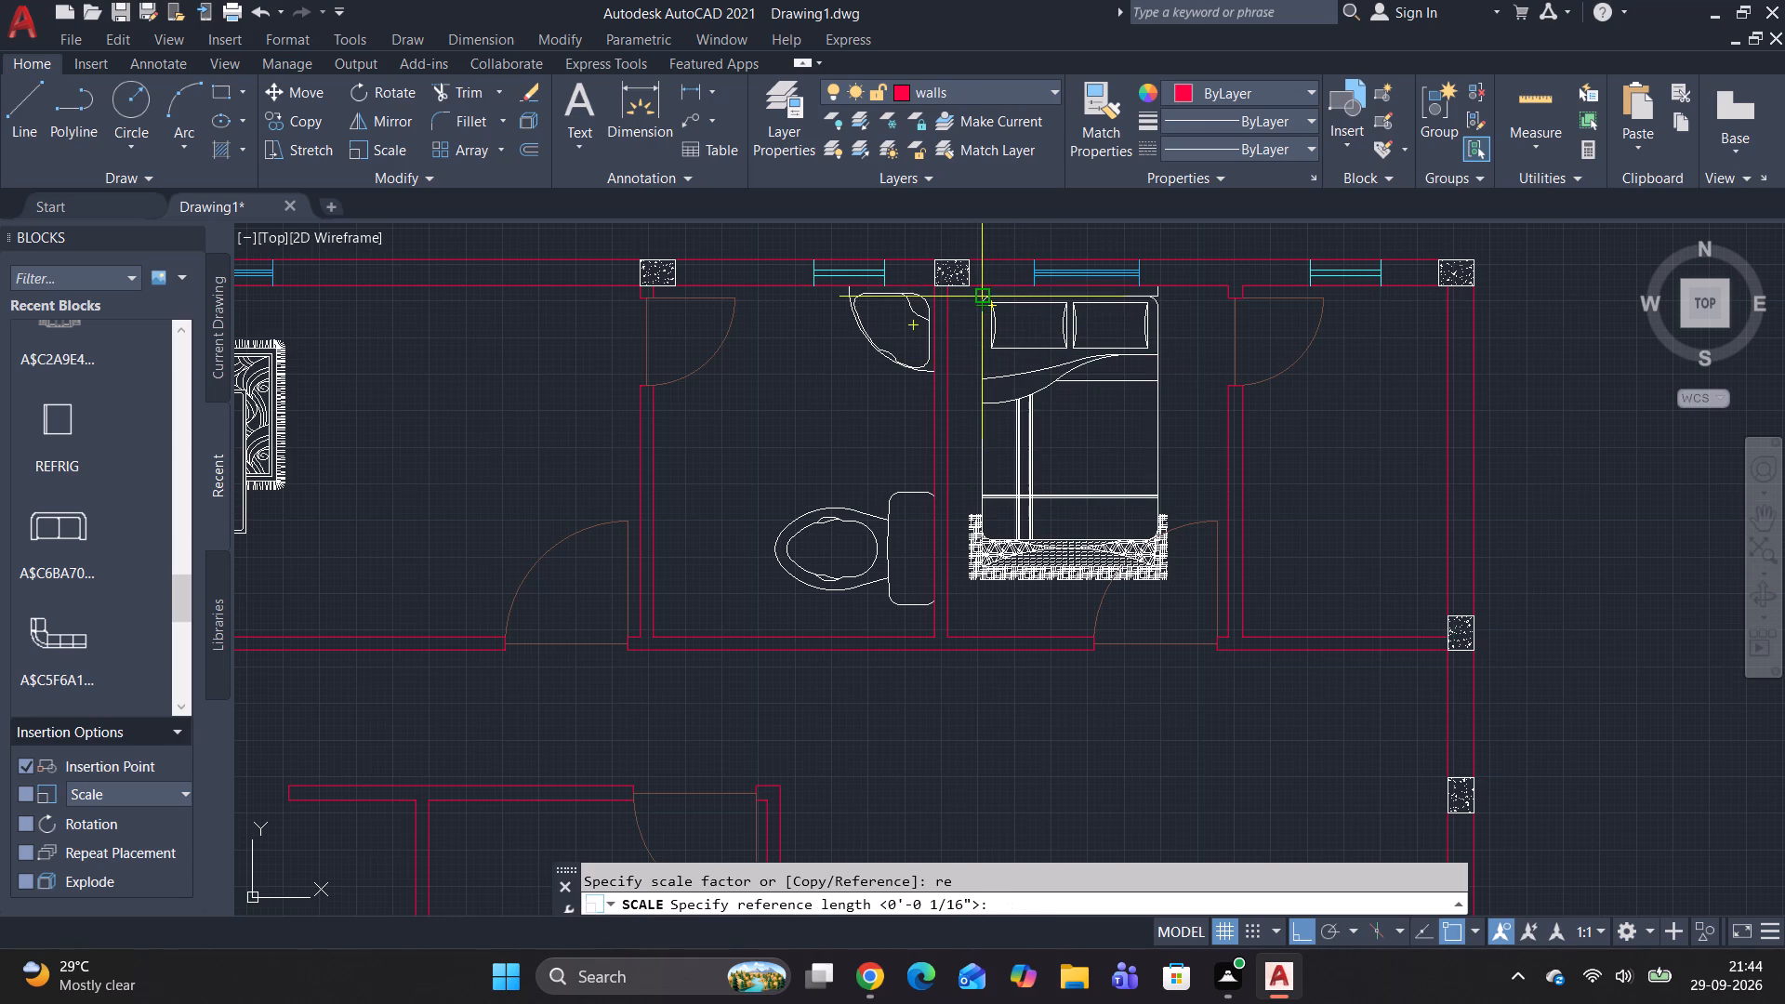
click(976, 285)
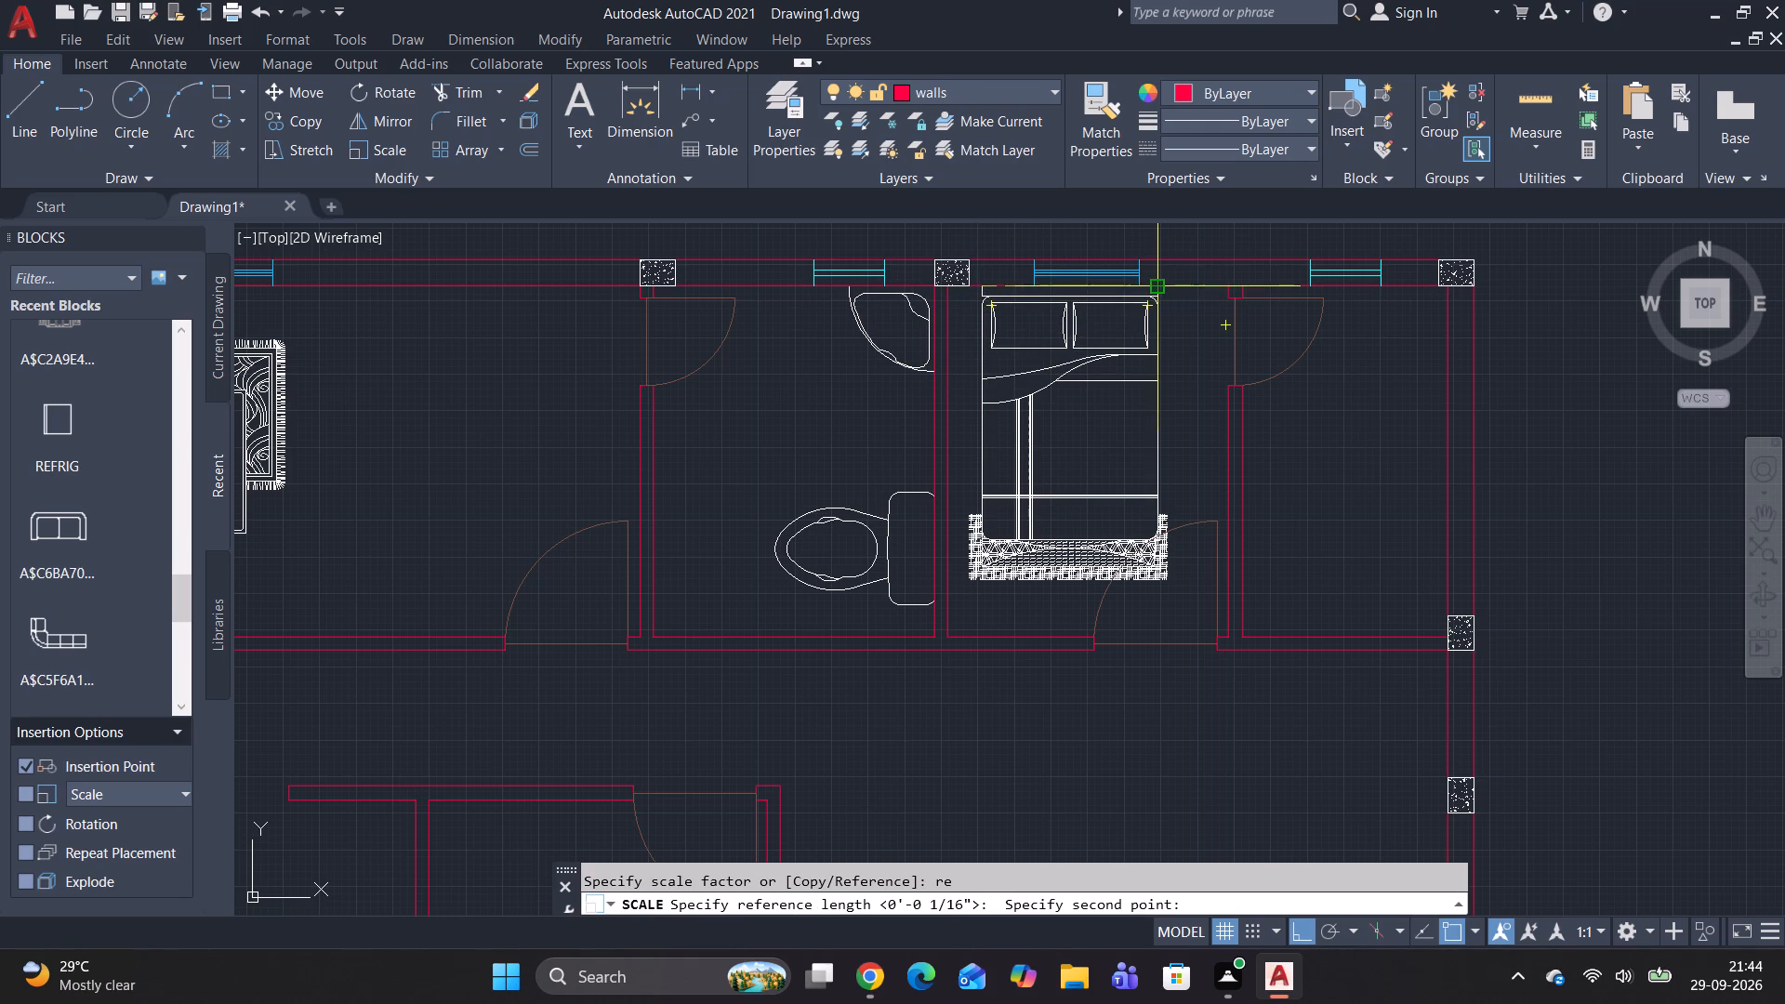
click(1152, 283)
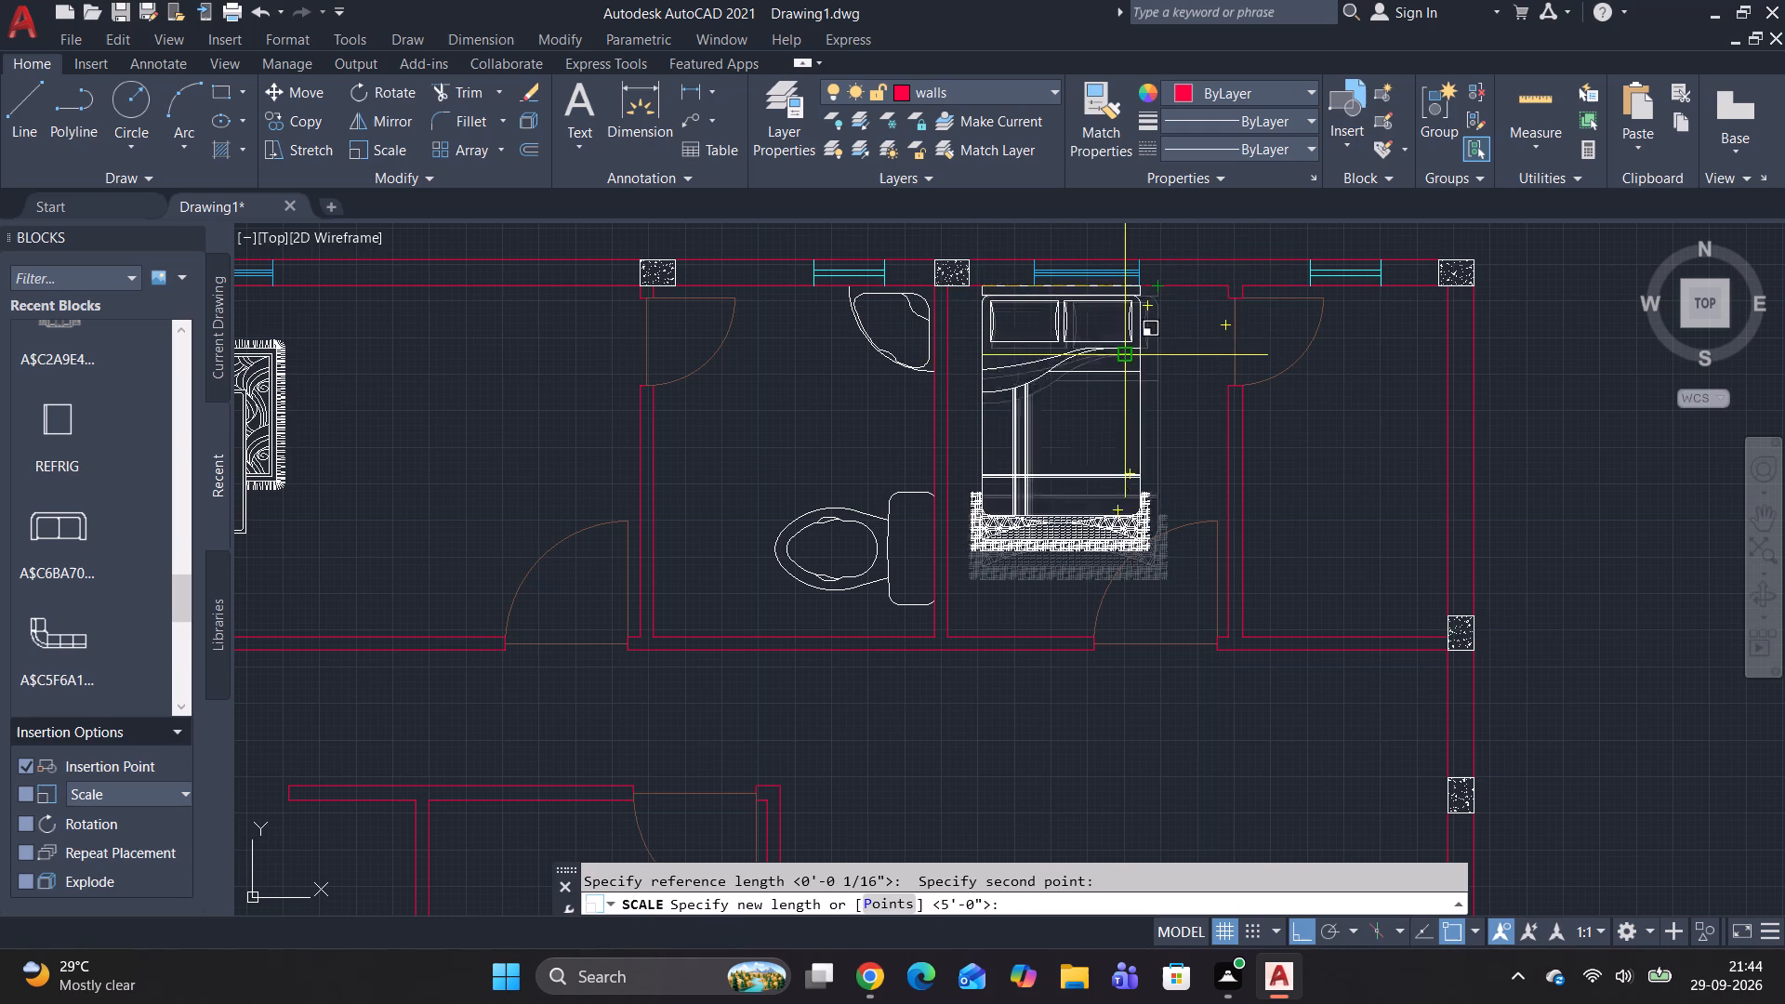
text(4')
key(space)
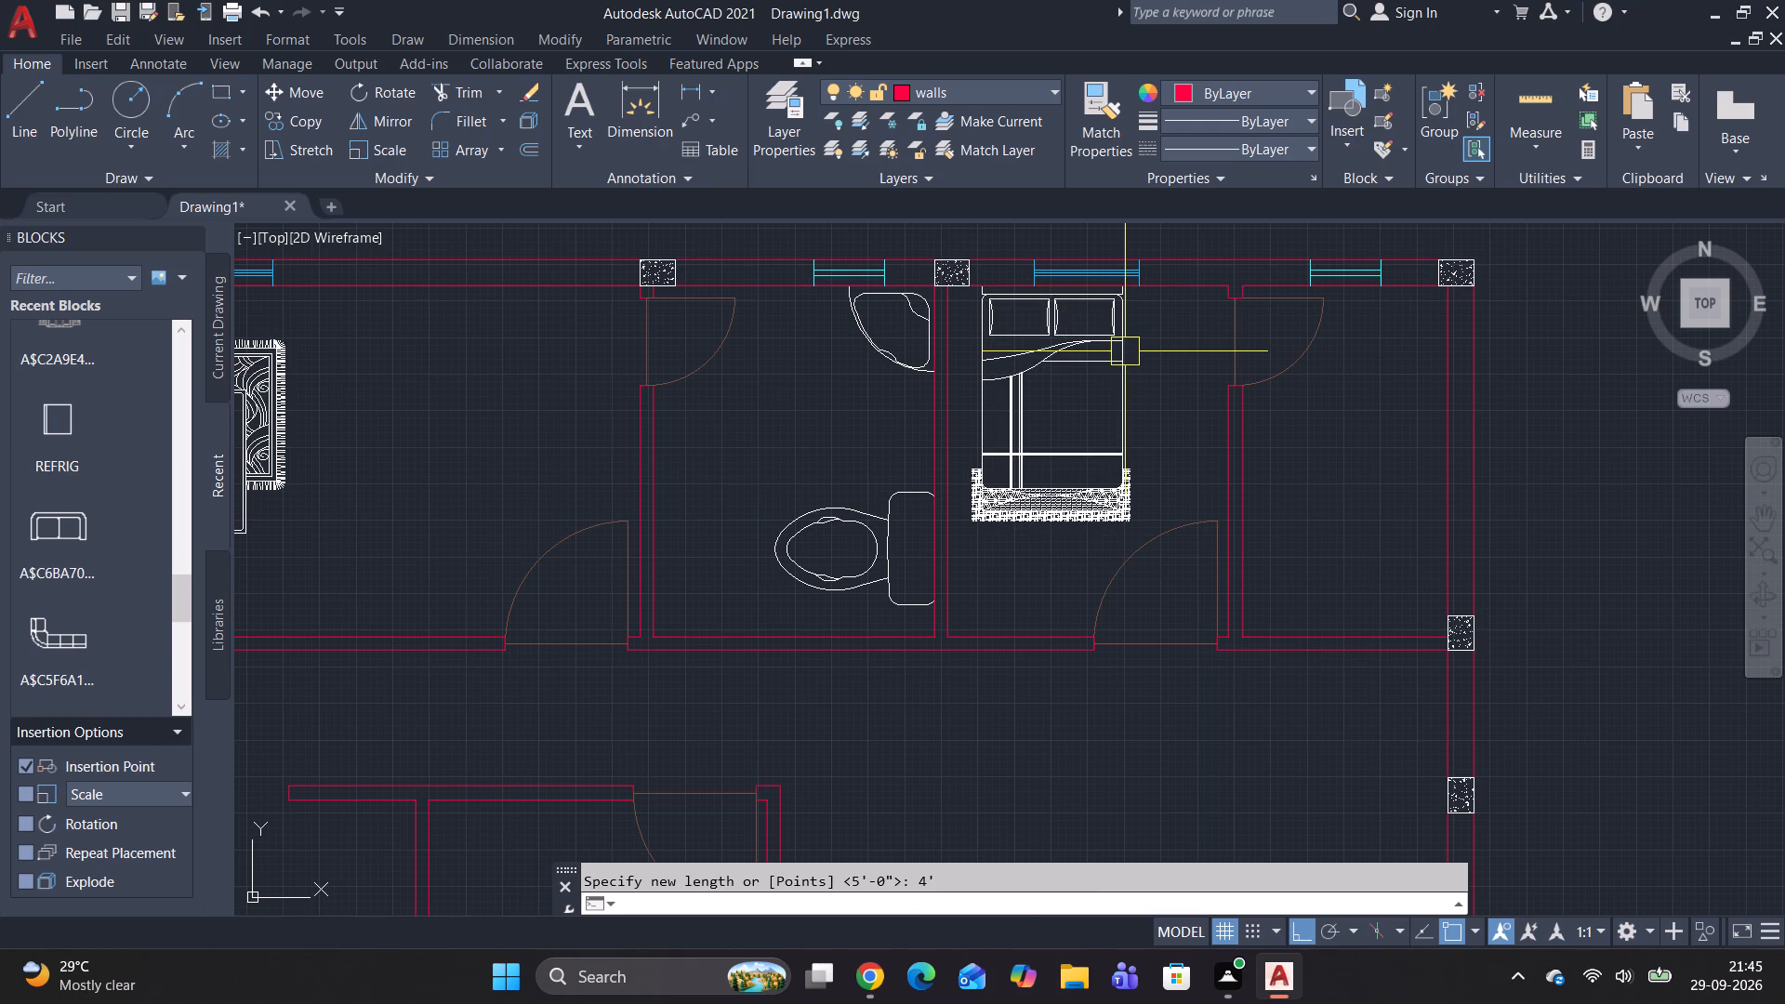
key(Escape)
key(Escape)
key(Escape)
key(Escape)
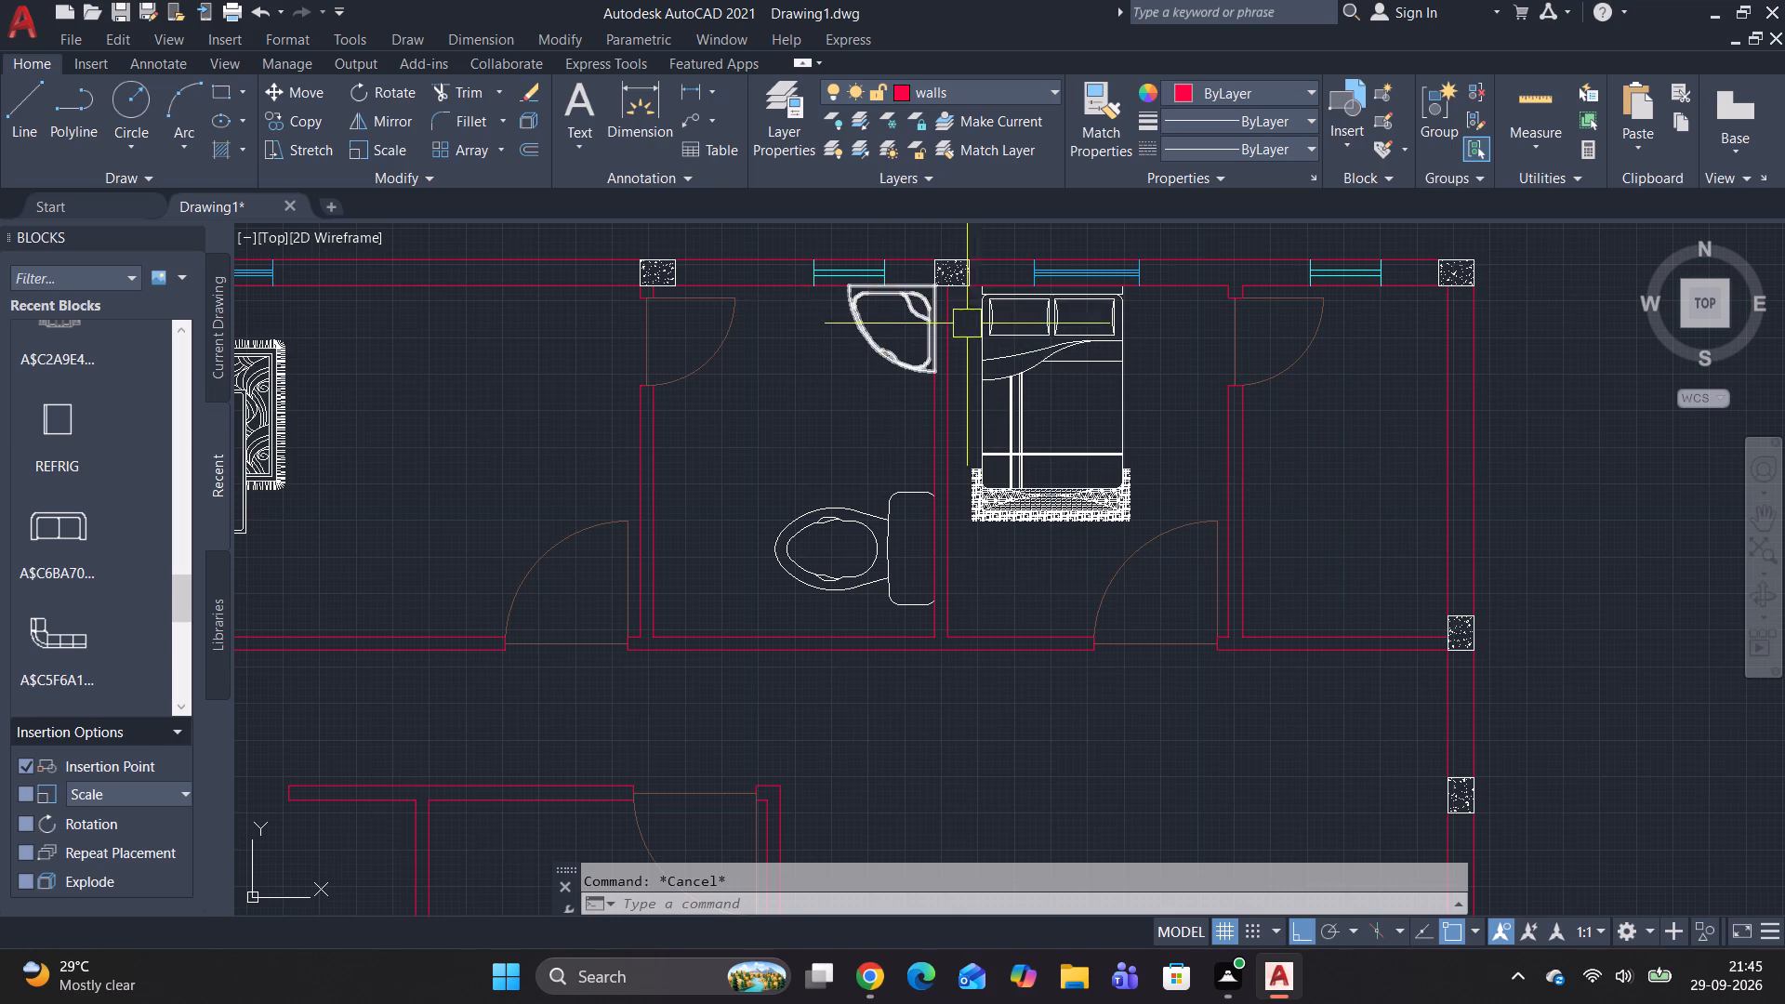
Move the bed west by its headboard's northwest corner to the room face of the bathroom partition wall.
click(1137, 388)
click(1042, 409)
text(m)
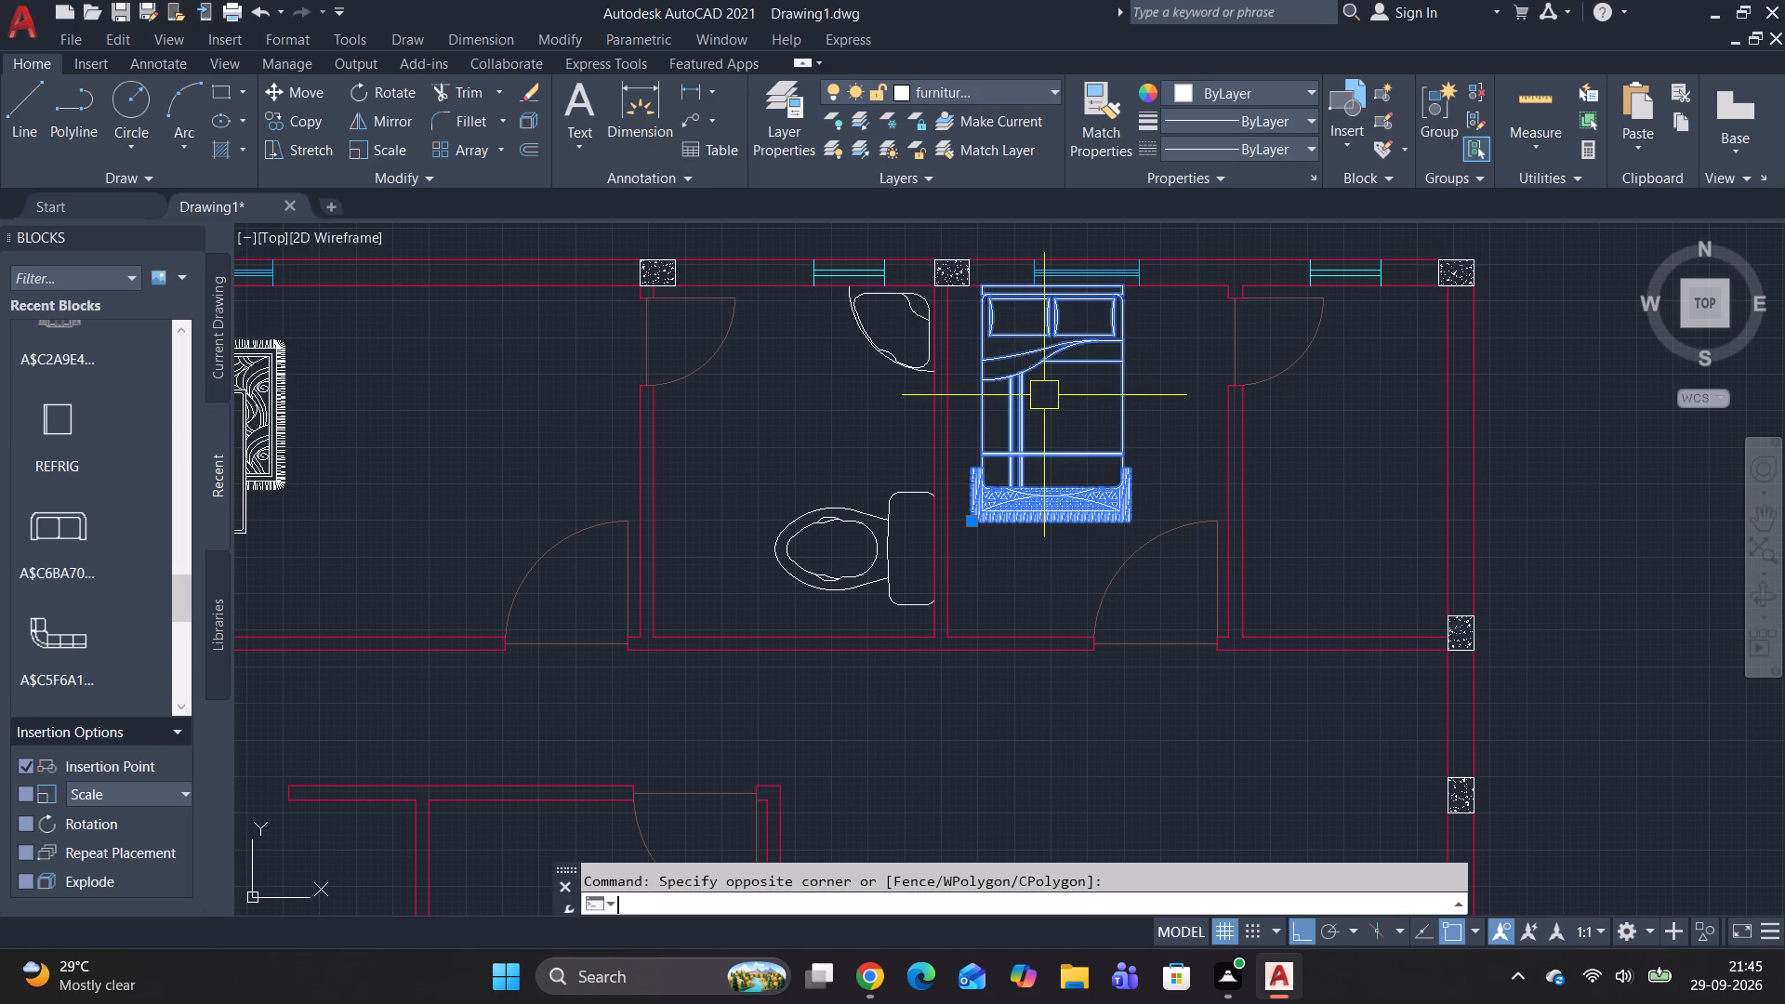
key(space)
scroll(984, 290, up, 2)
click(981, 285)
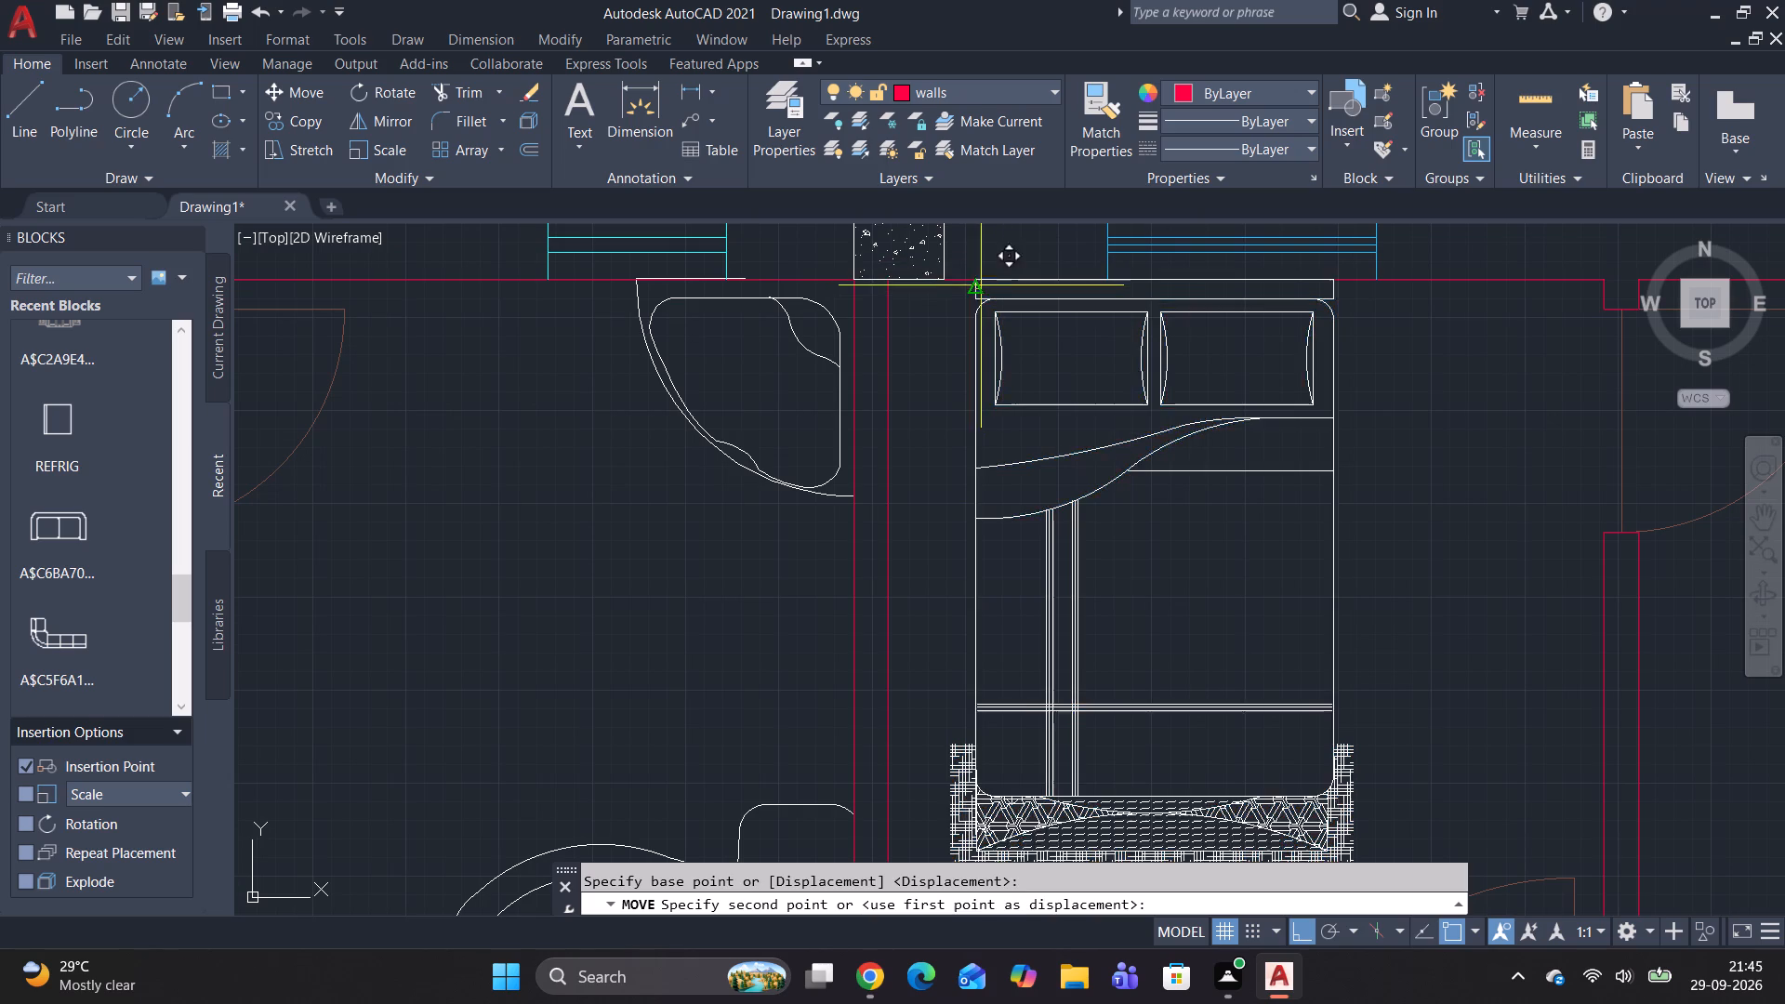
click(881, 277)
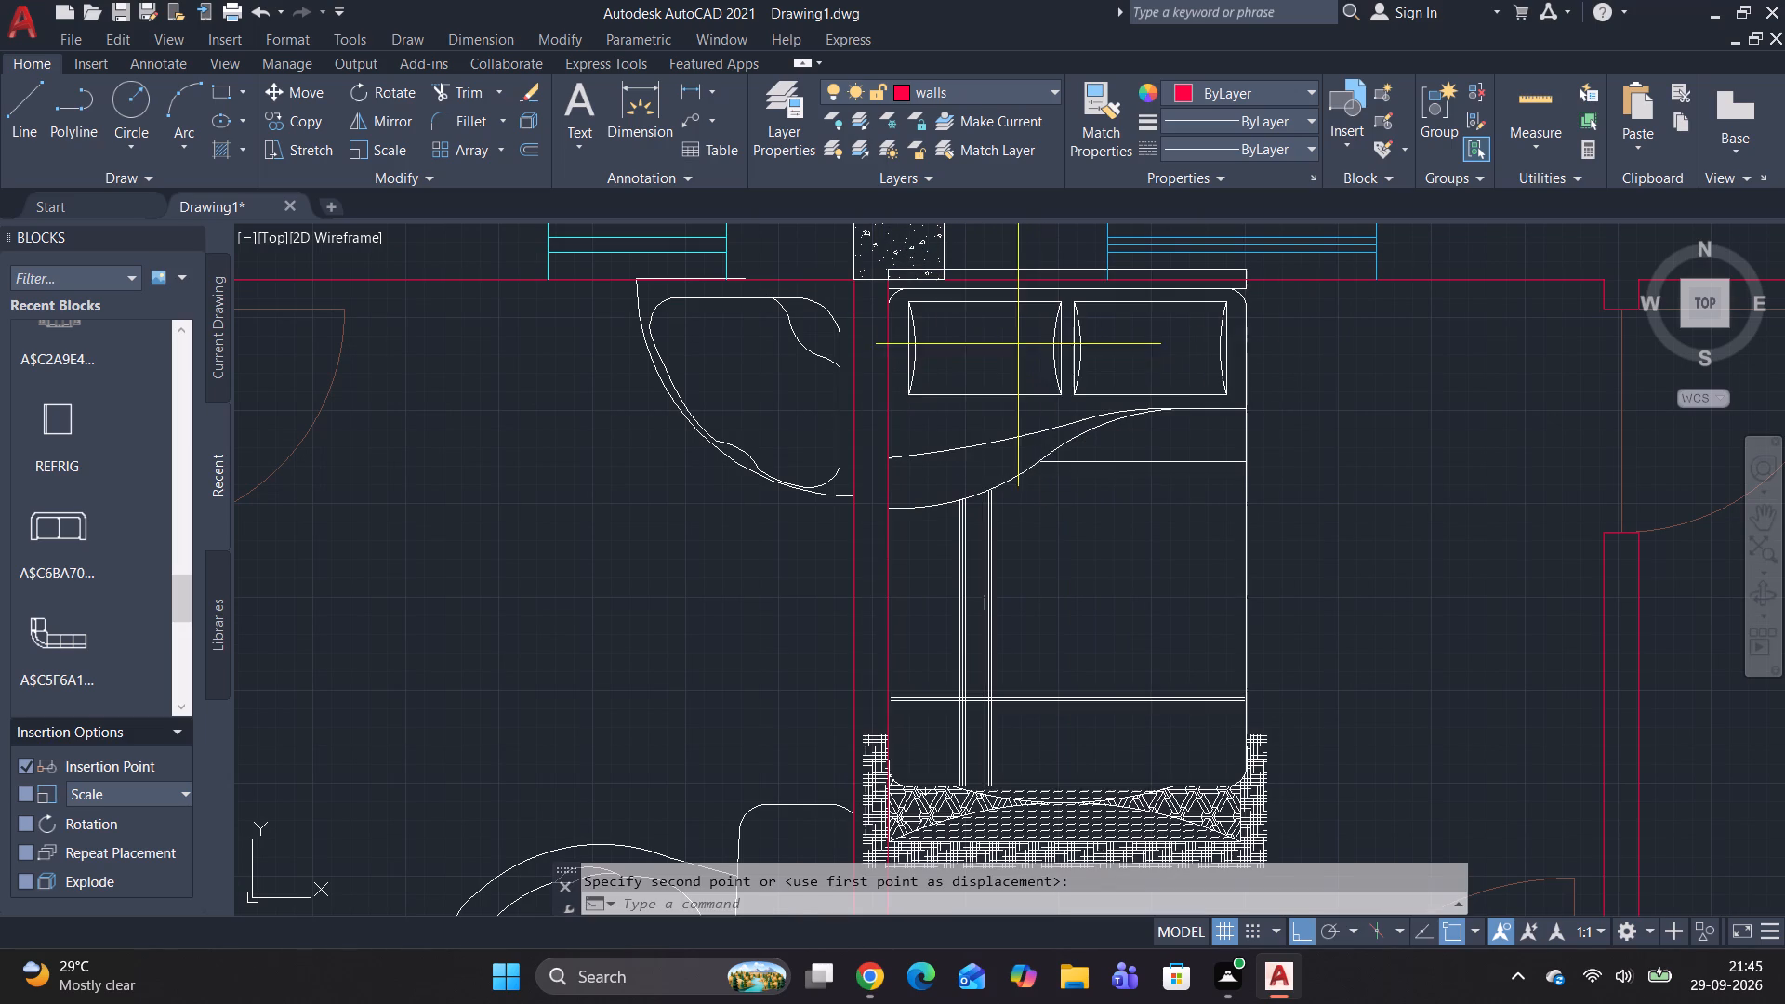
Move the bed by its headboard's northwest corner onto the corner where the north wall and bathroom partition meet.
click(1018, 344)
click(1049, 409)
click(1067, 437)
key(m)
key(space)
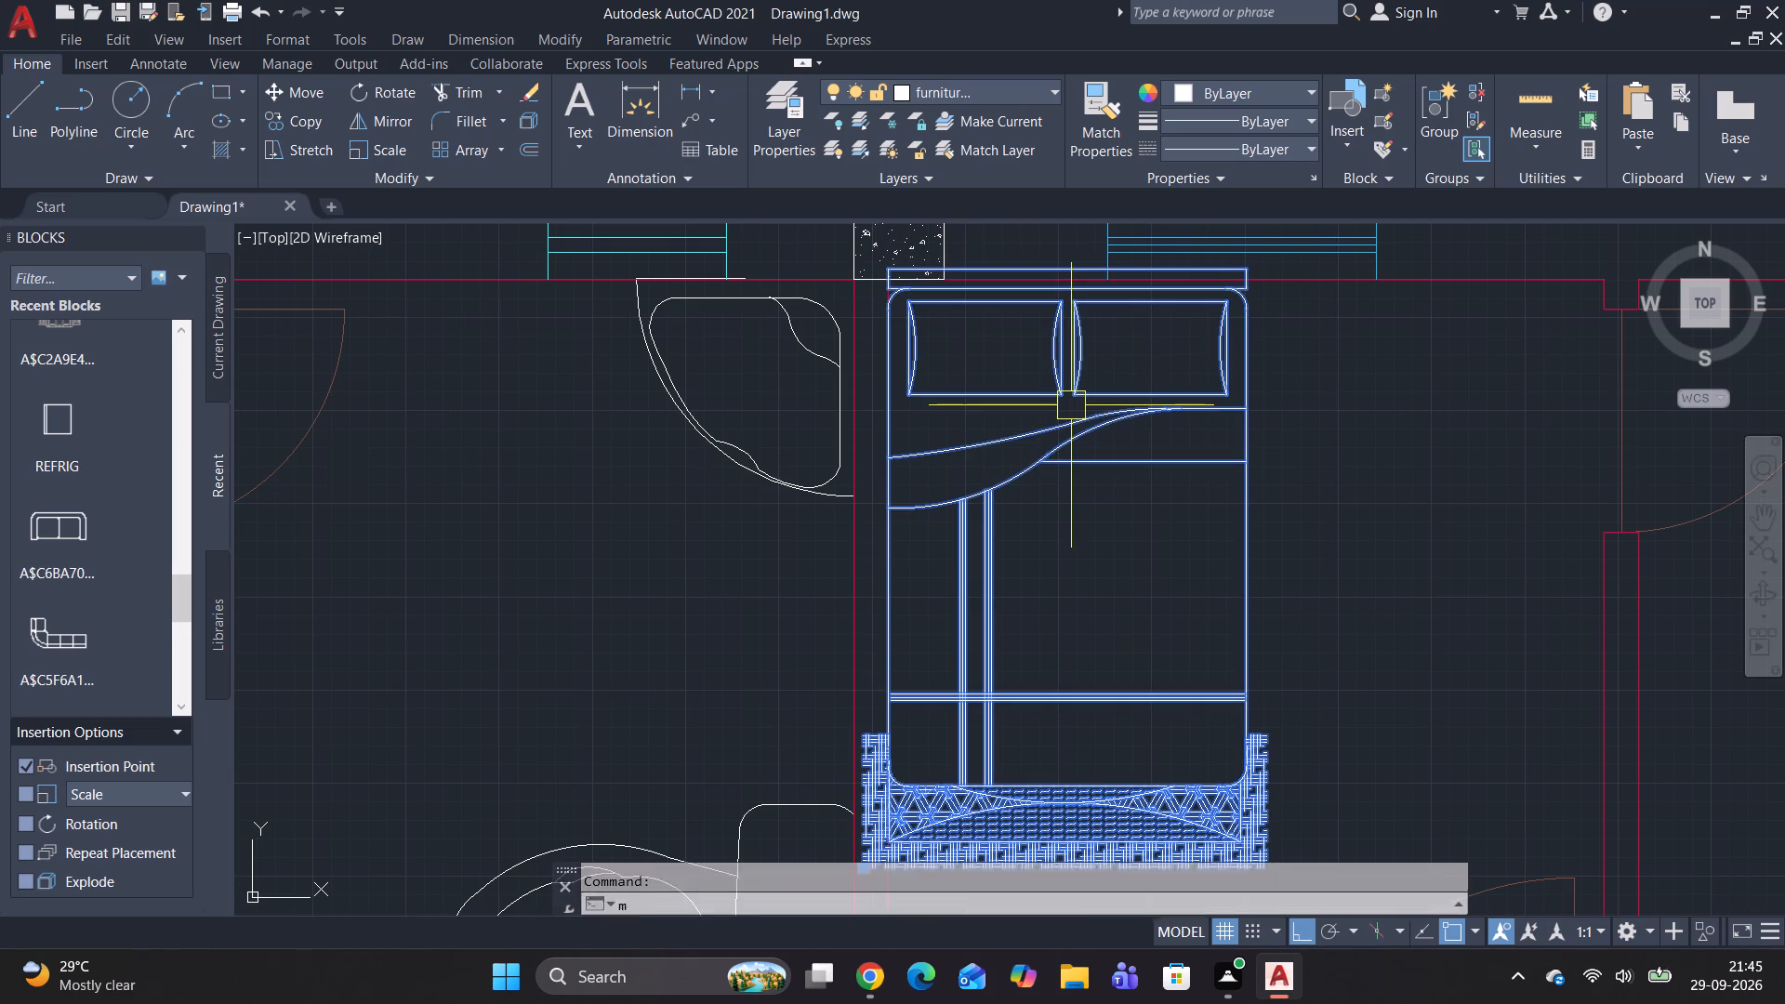
click(884, 263)
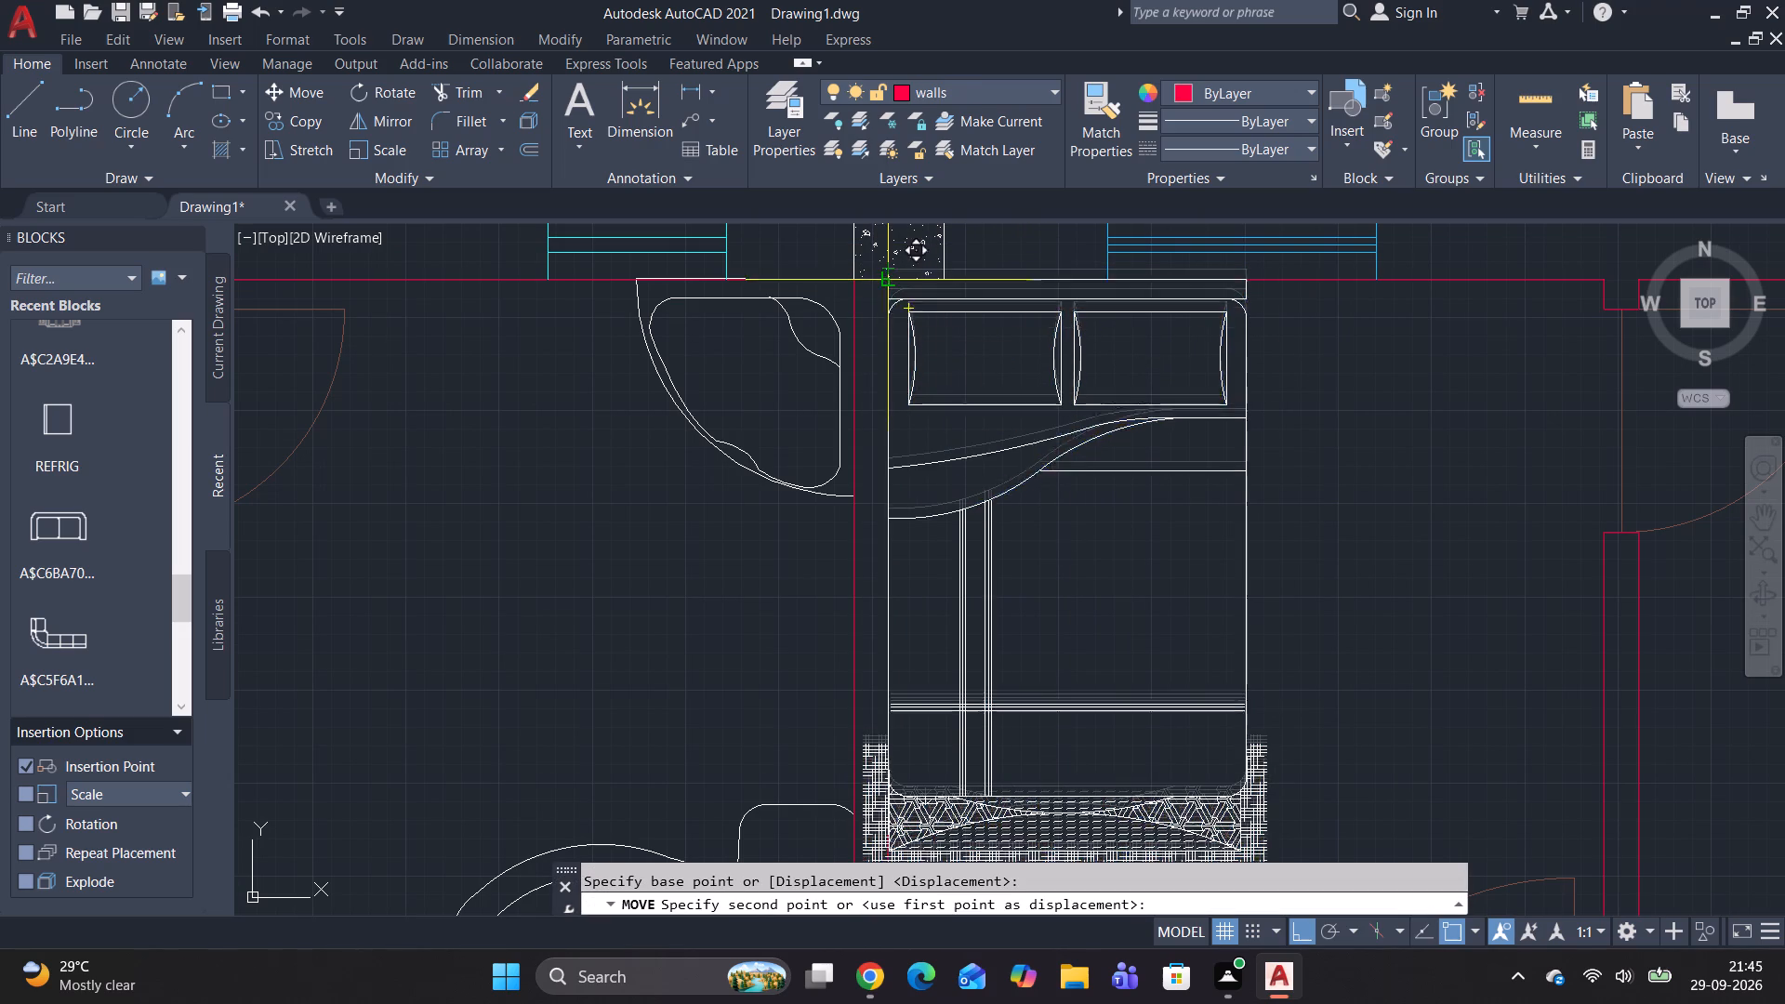
scroll(882, 283, up, 3)
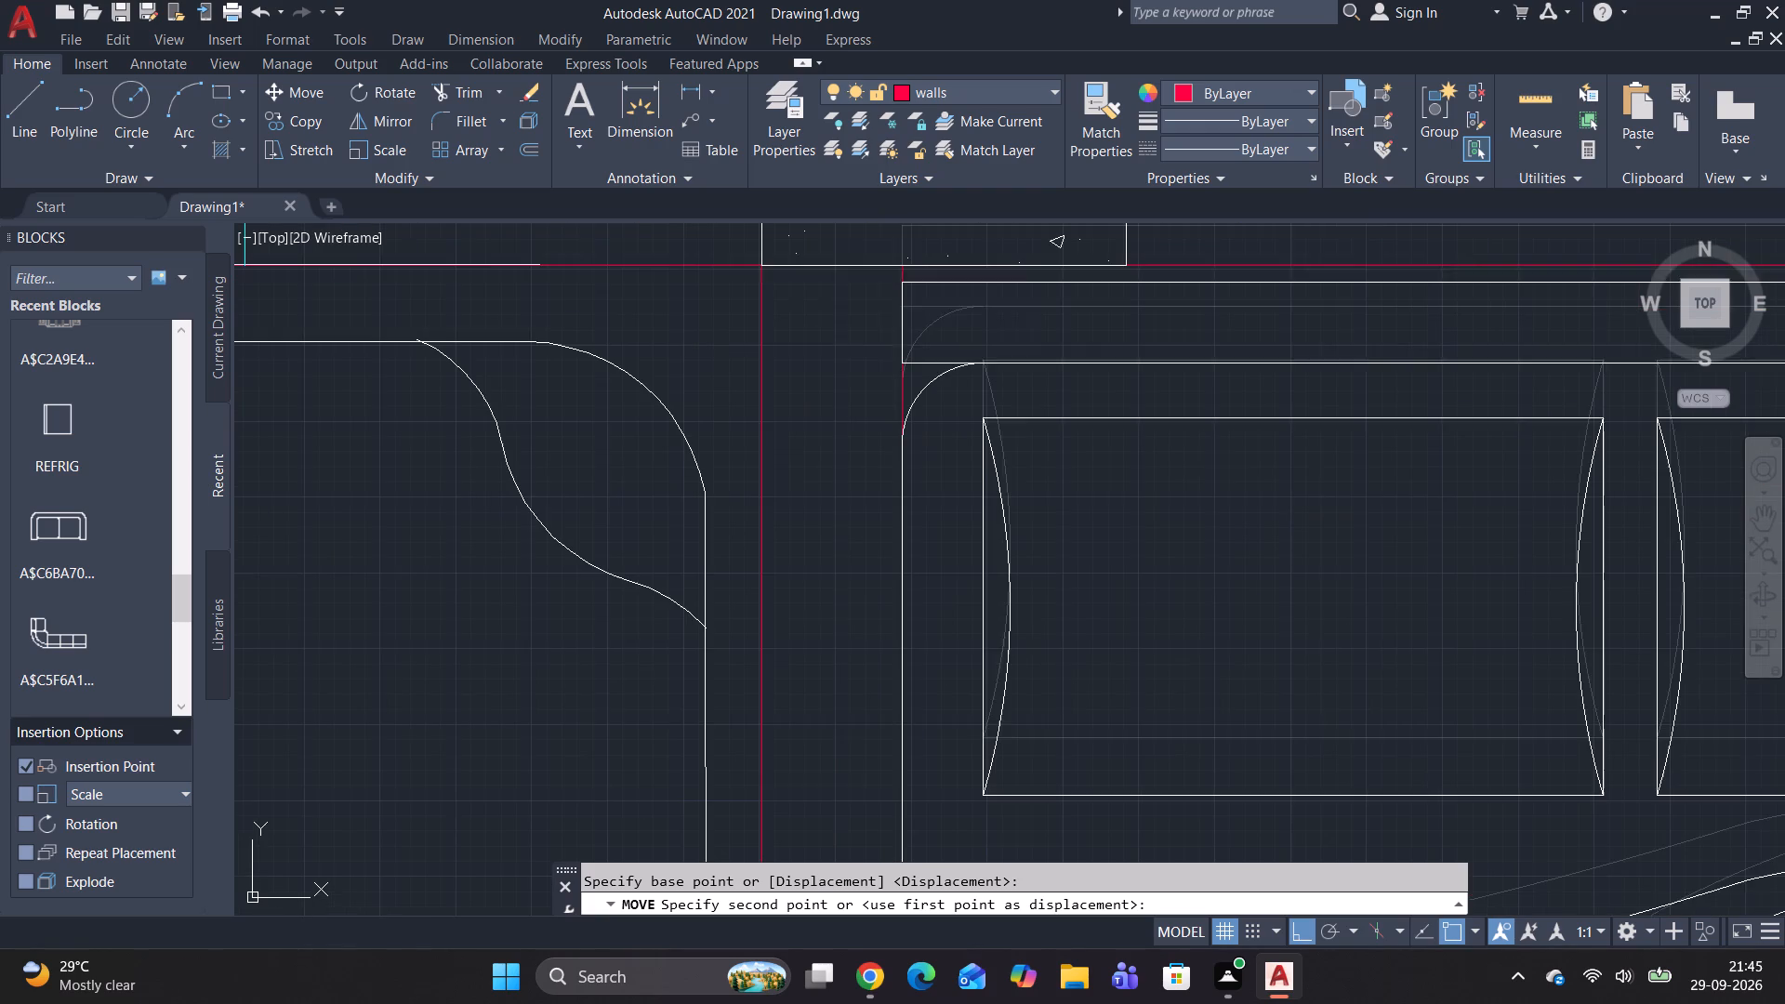
click(897, 264)
Move the bed east by its foot rug's southwest corner so the rug's edge meets the partition wall's room face.
scroll(1032, 334, down, 4)
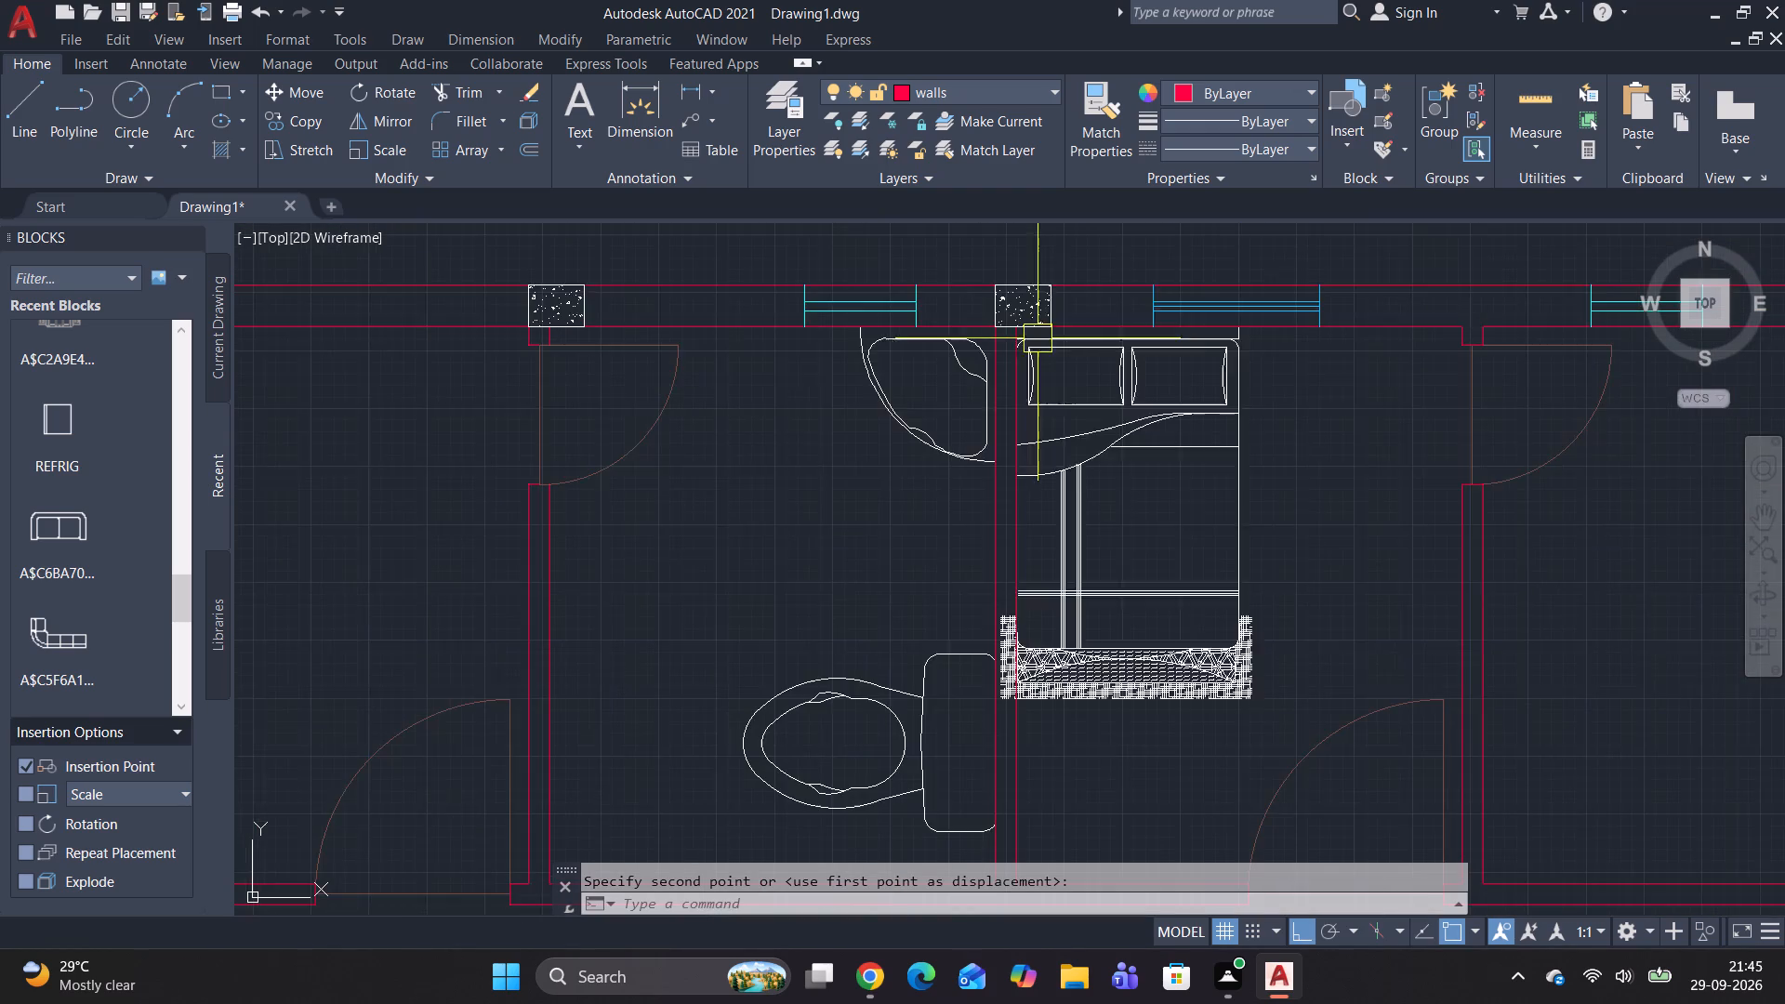
scroll(1052, 332, down, 2)
scroll(1133, 413, up, 1)
middle_click(1133, 413)
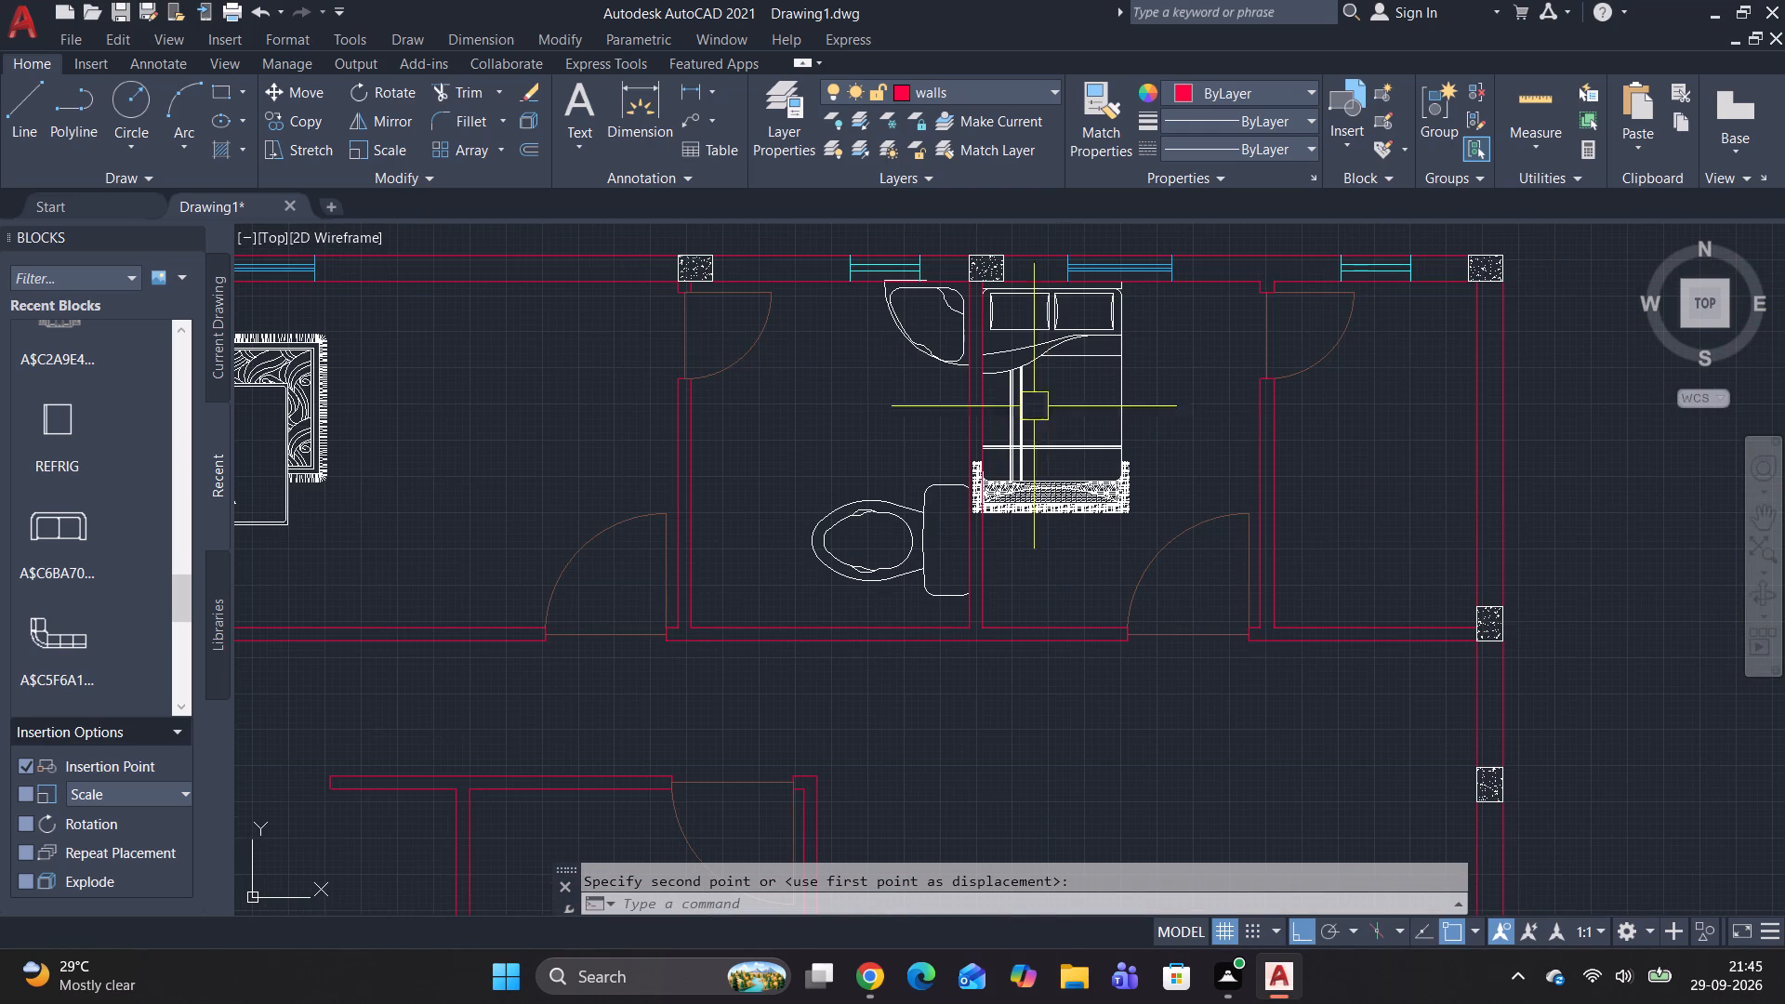
scroll(992, 453, up, 4)
scroll(1041, 409, down, 3)
middle_drag(1061, 477, 1077, 521)
middle_click(1090, 575)
scroll(1090, 575, down, 2)
scroll(1075, 433, up, 1)
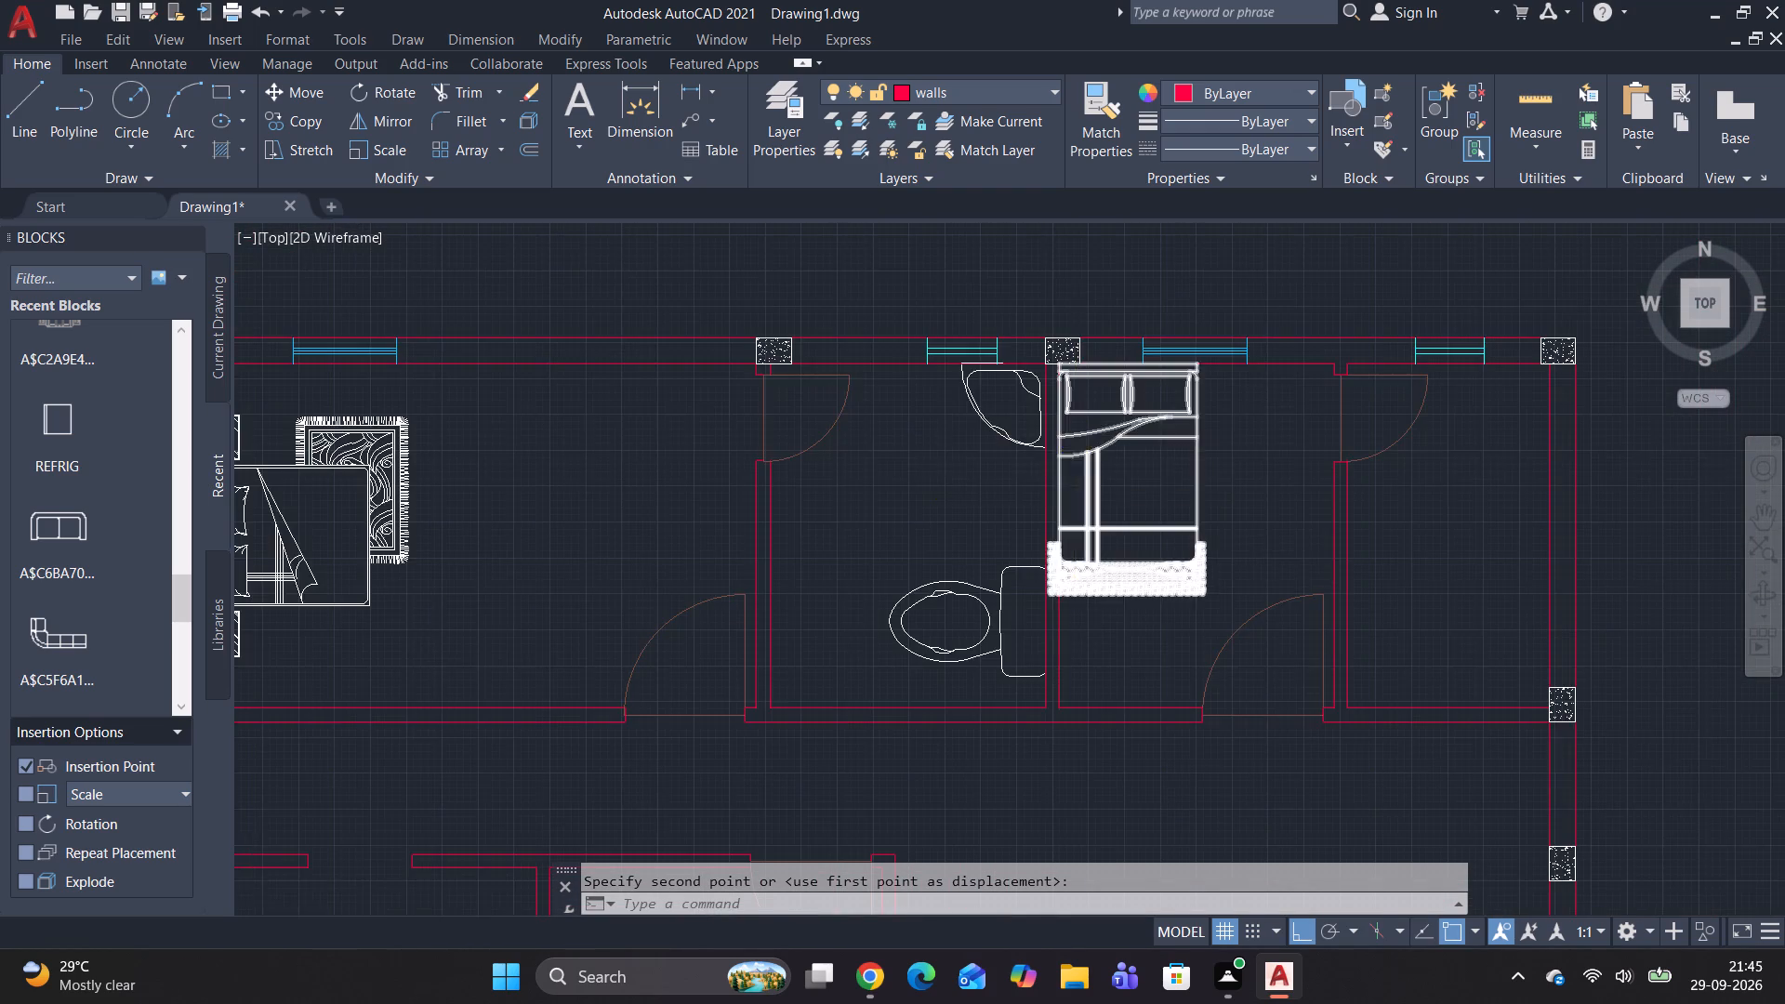
click(1103, 422)
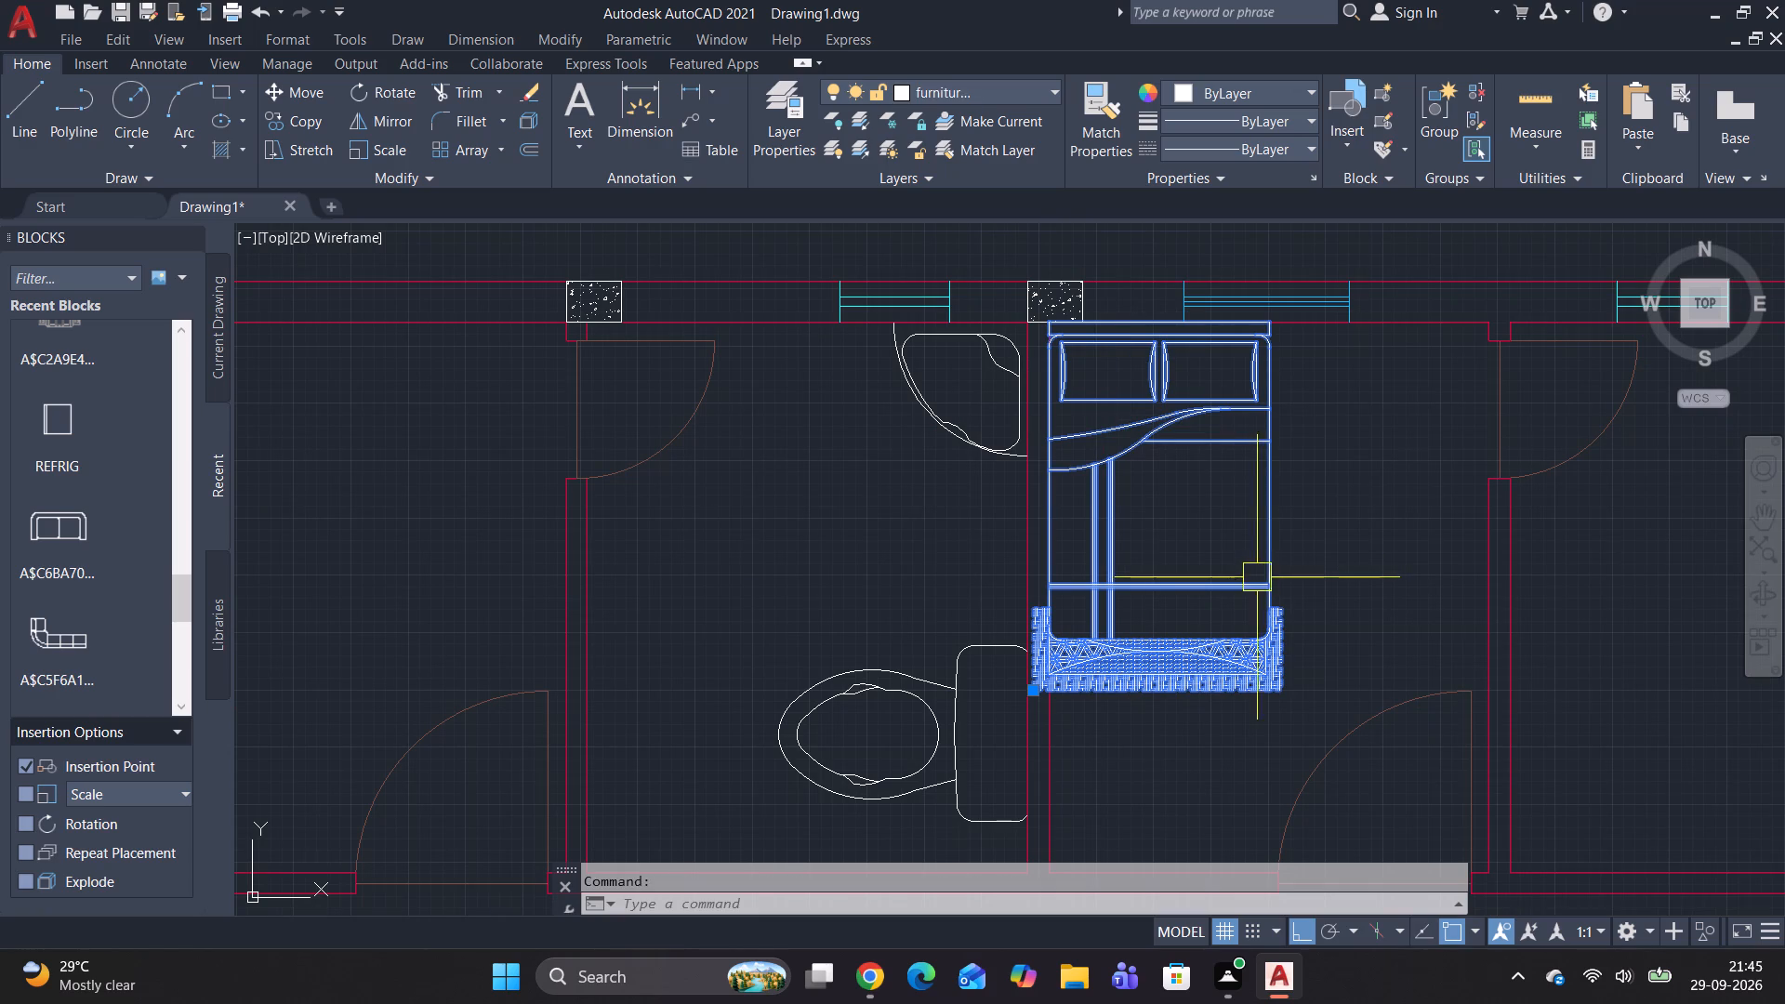
key(m)
key(space)
click(1033, 696)
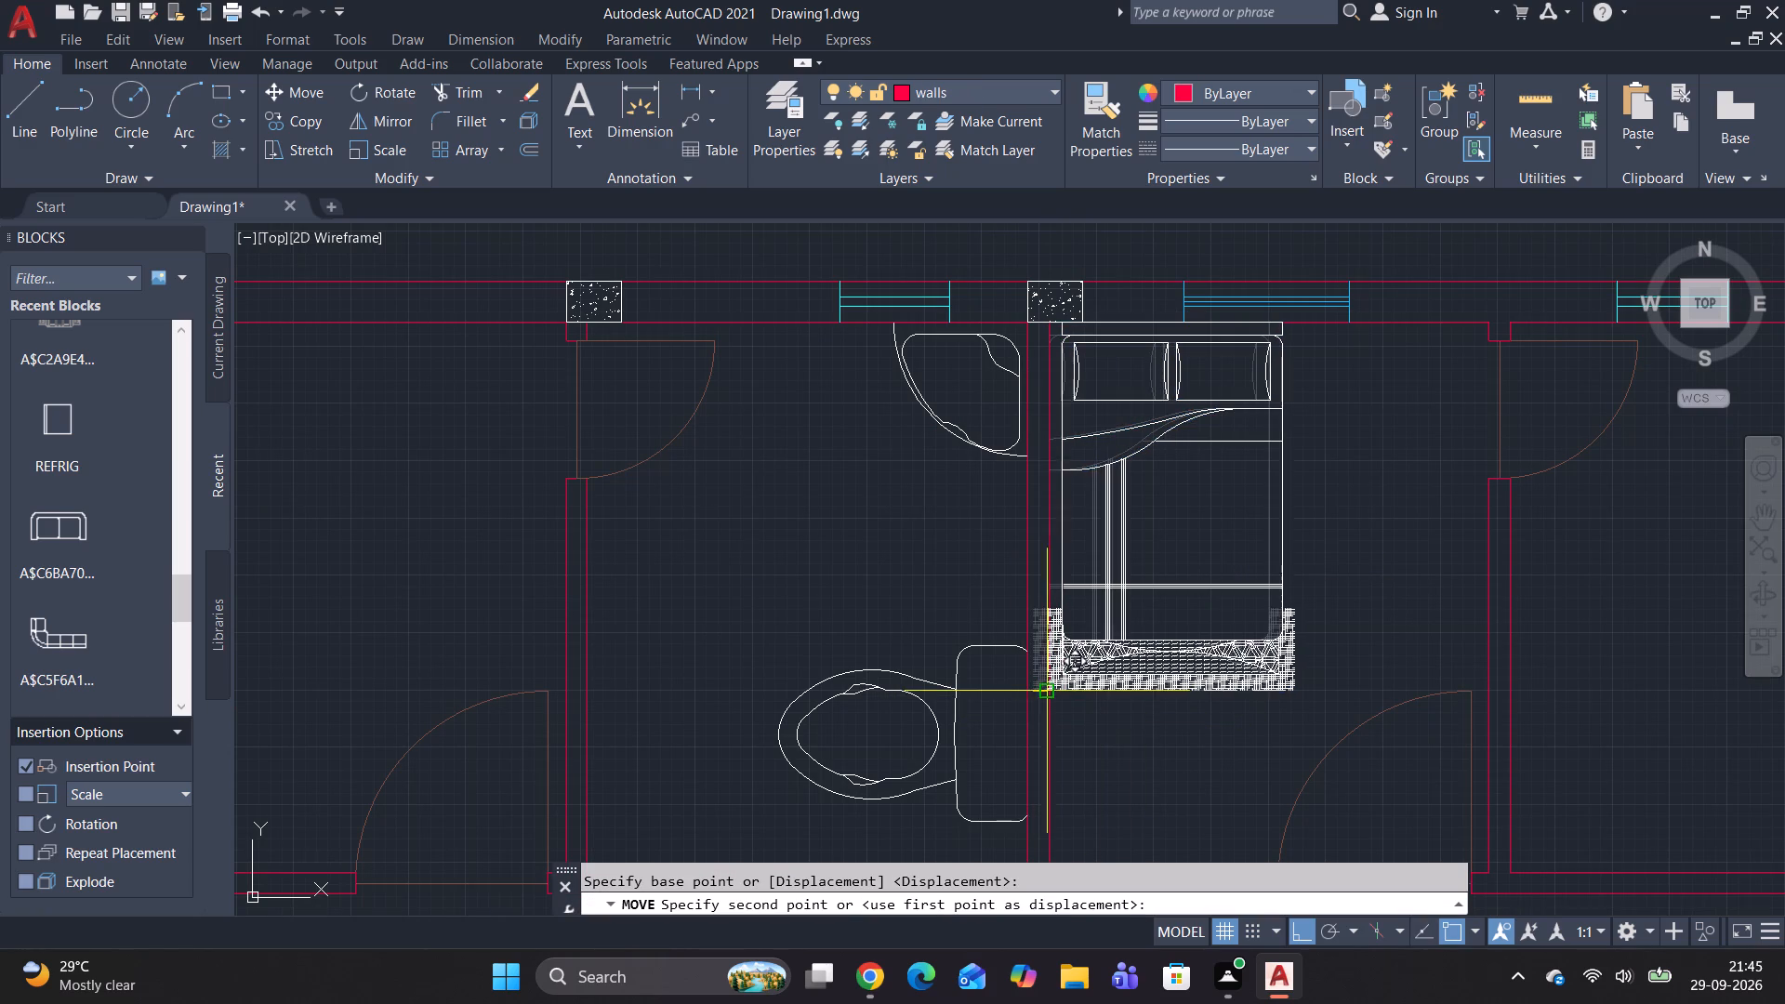
scroll(1040, 697, up, 4)
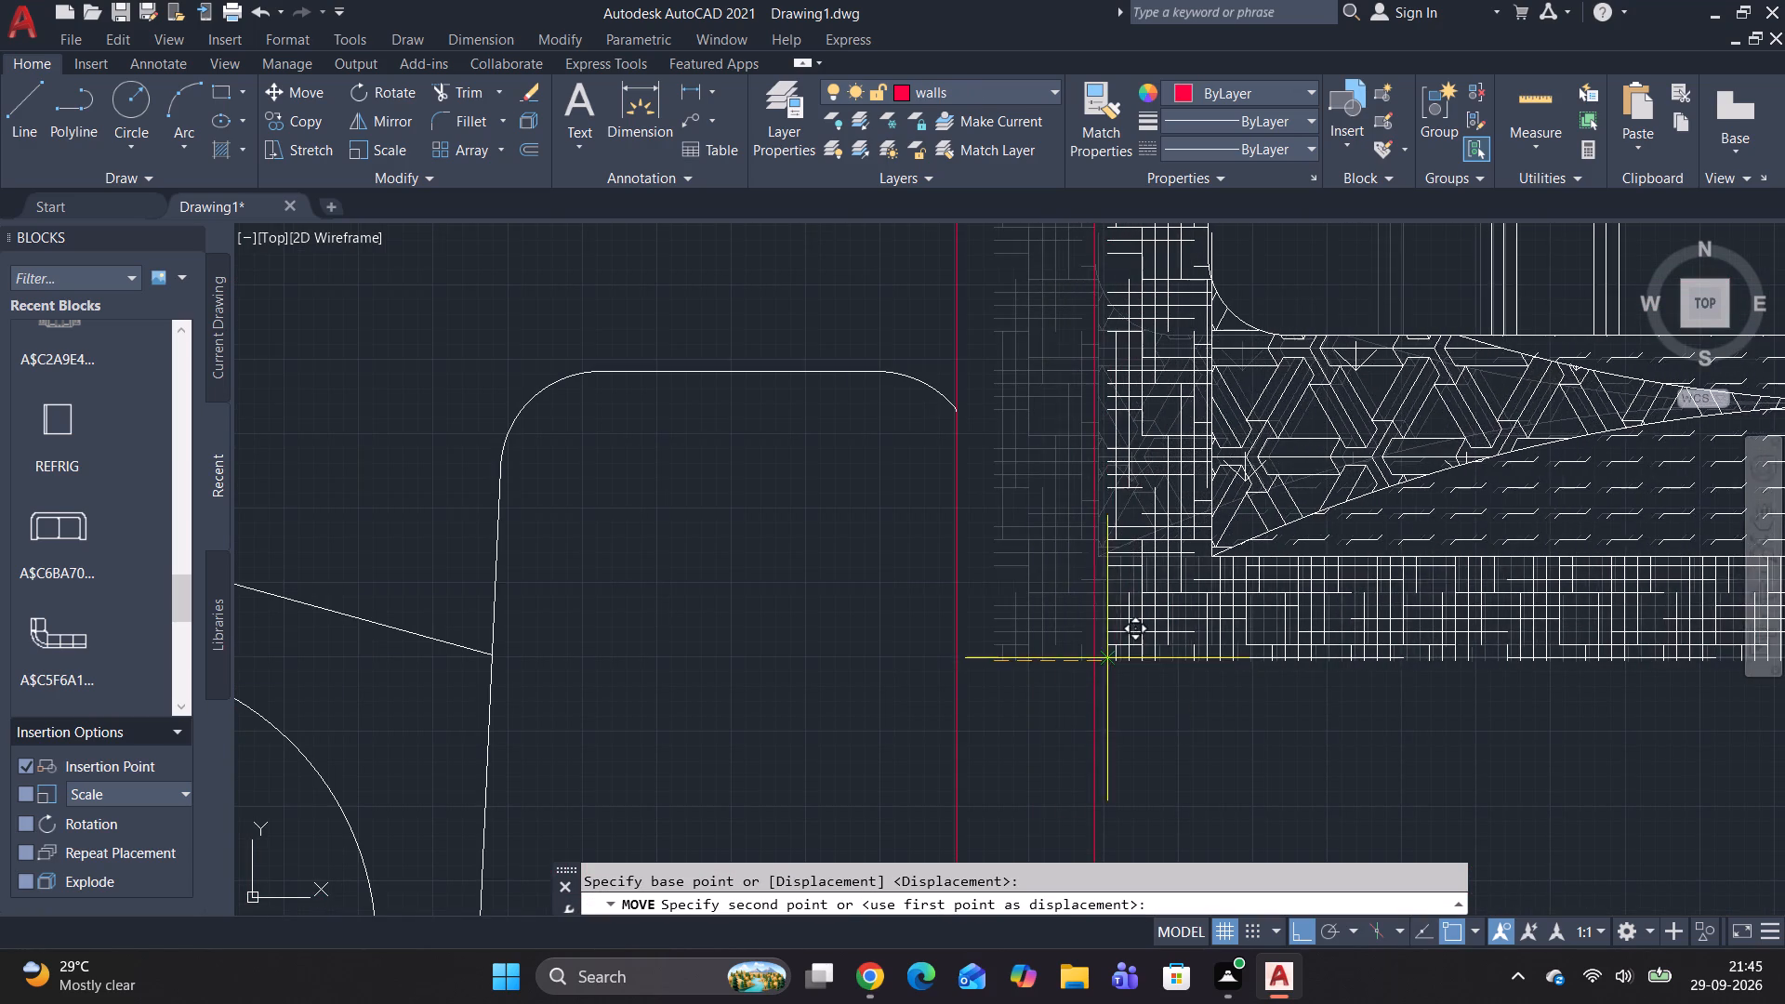
click(1095, 662)
Move the bed slightly further east by its rug's southwest corner, leaving a small gap to the partition wall.
scroll(1282, 606, down, 2)
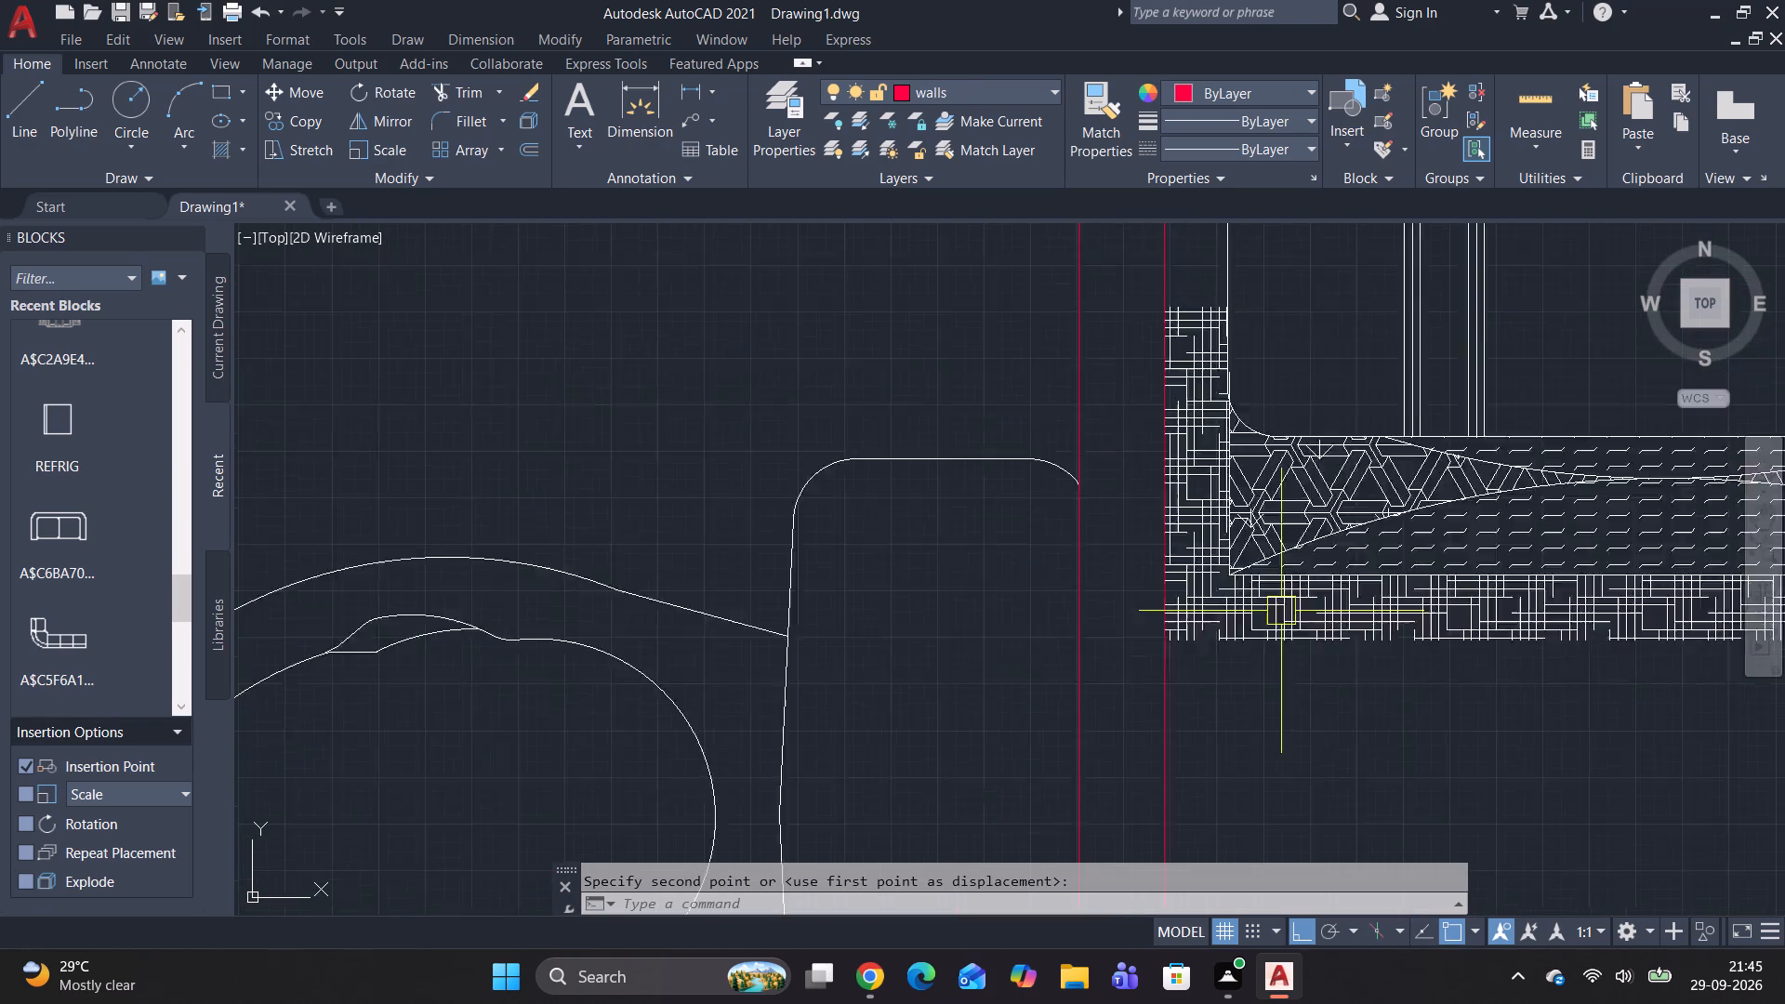
scroll(1281, 614, down, 2)
middle_drag(1333, 557, 1151, 583)
scroll(1144, 563, up, 1)
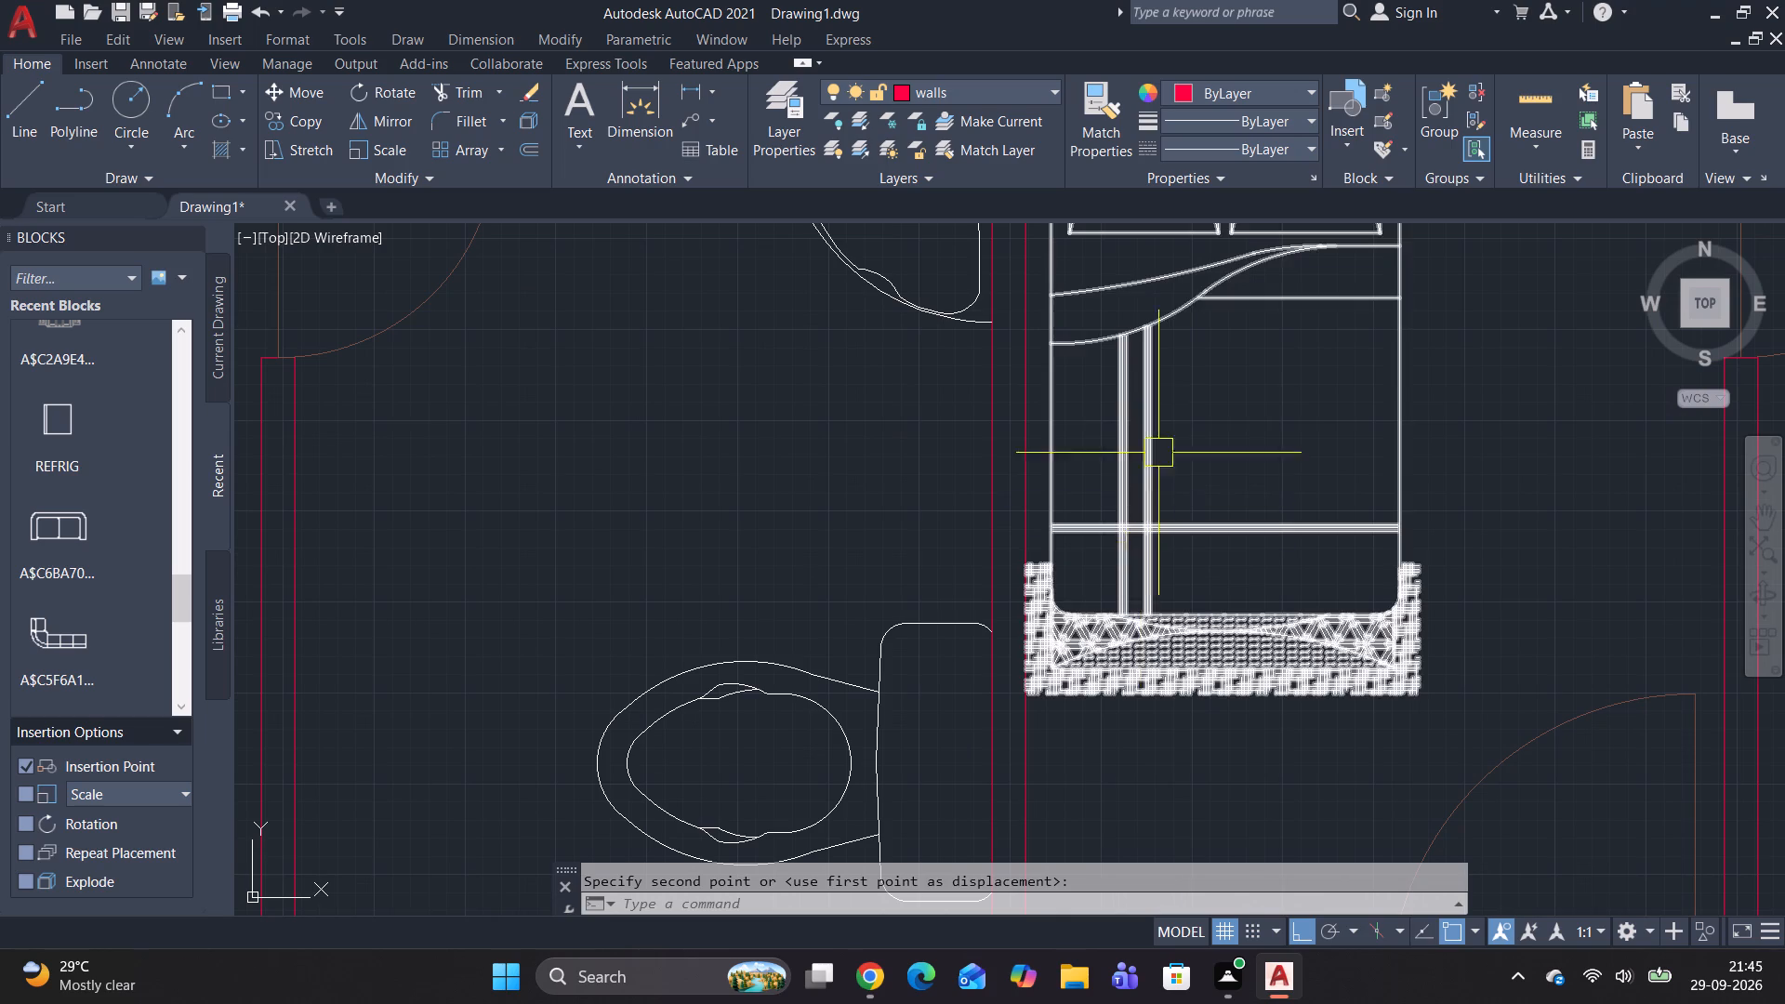
click(1145, 654)
key(m)
key(space)
scroll(1155, 600, up, 2)
middle_drag(1148, 595, 1151, 599)
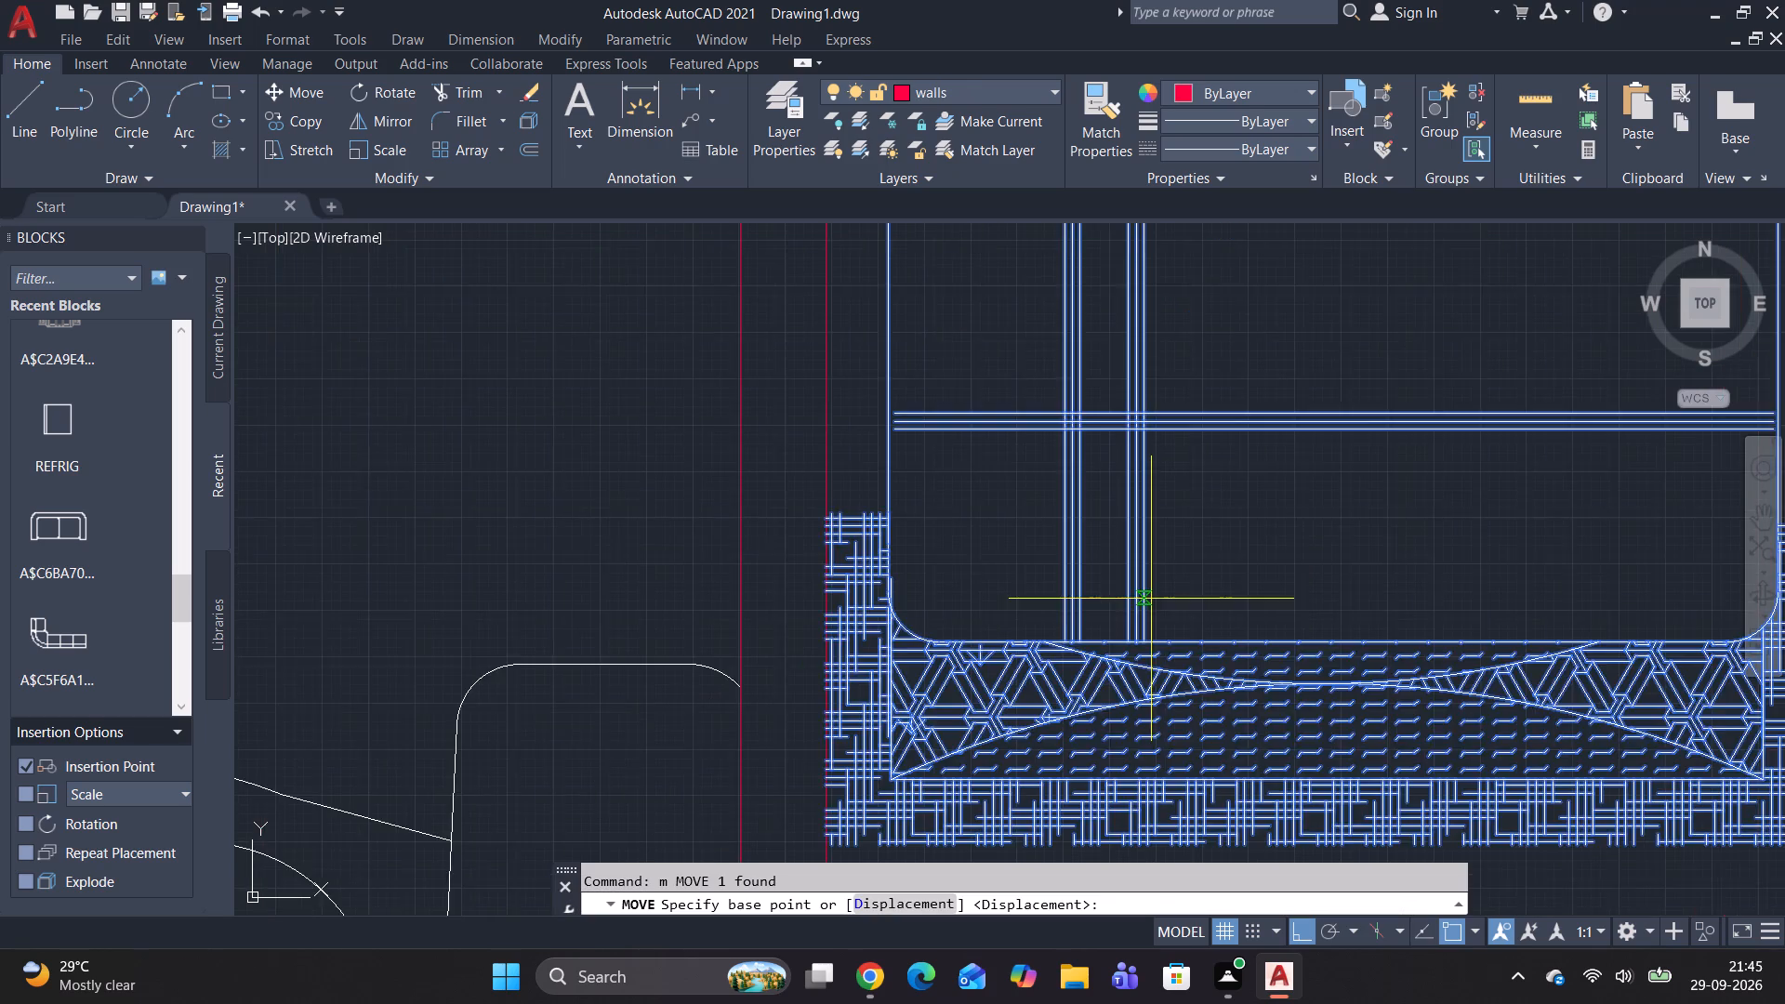
middle_drag(1151, 599, 1389, 230)
middle_drag(1398, 216, 1528, 42)
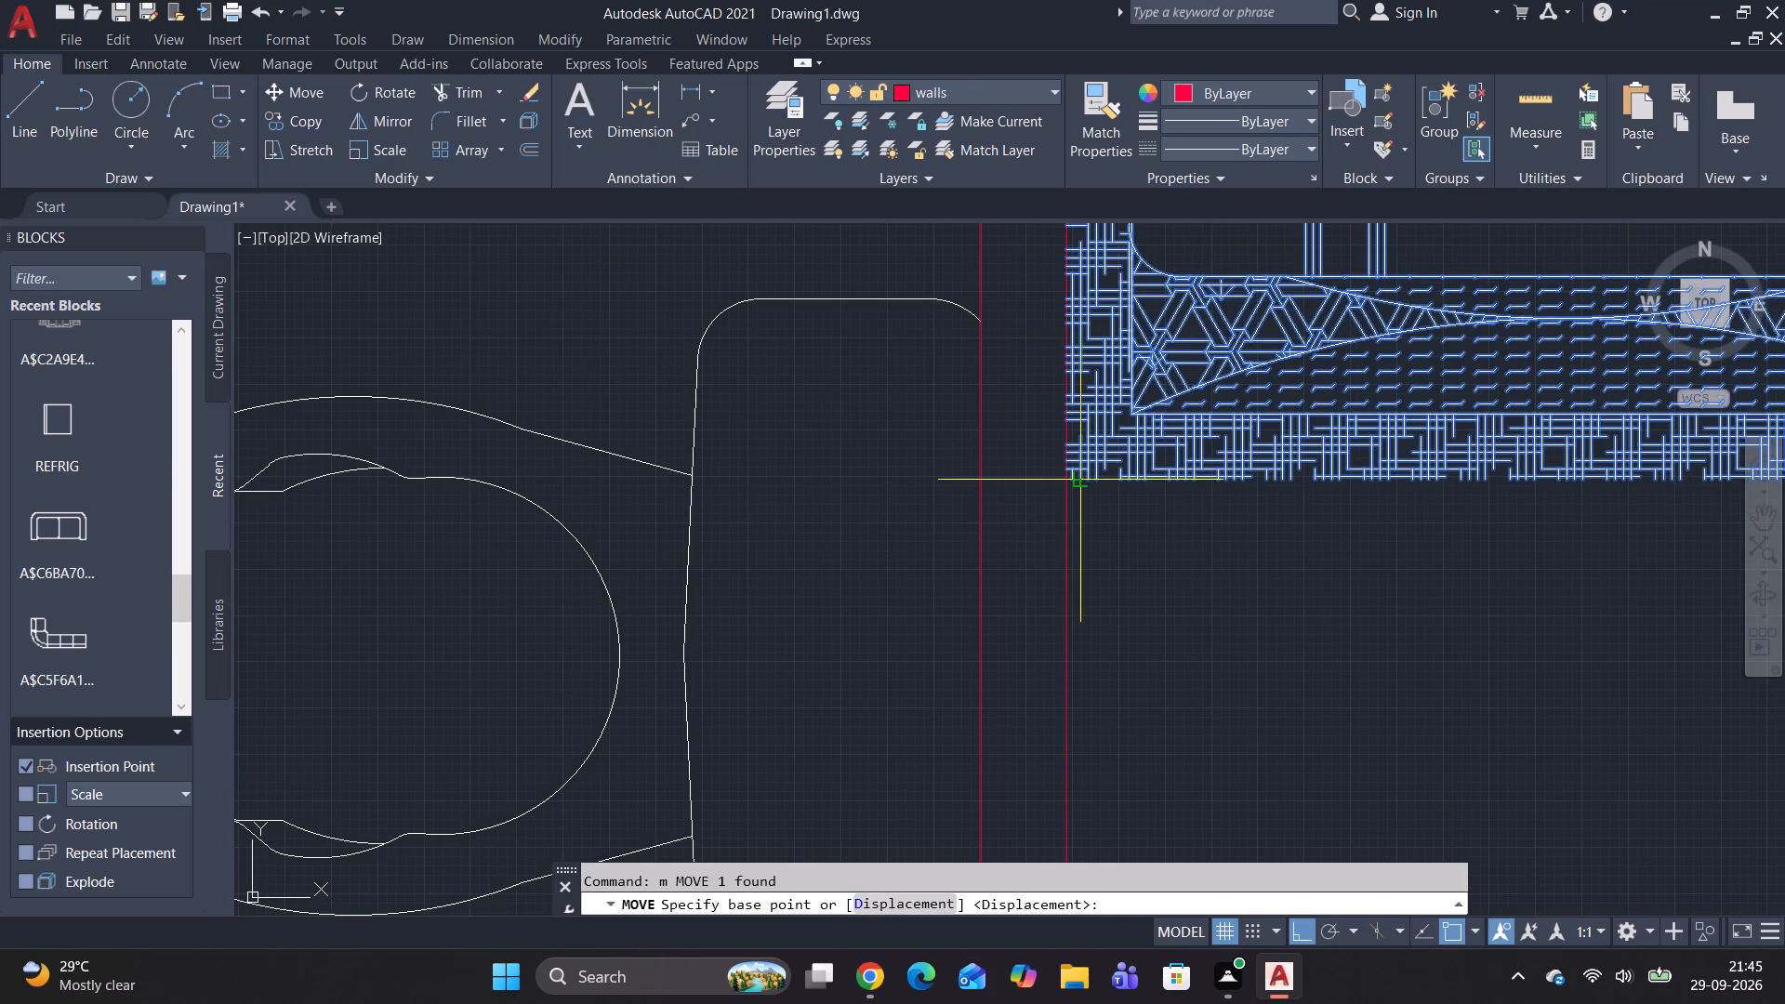
click(1068, 480)
click(1092, 479)
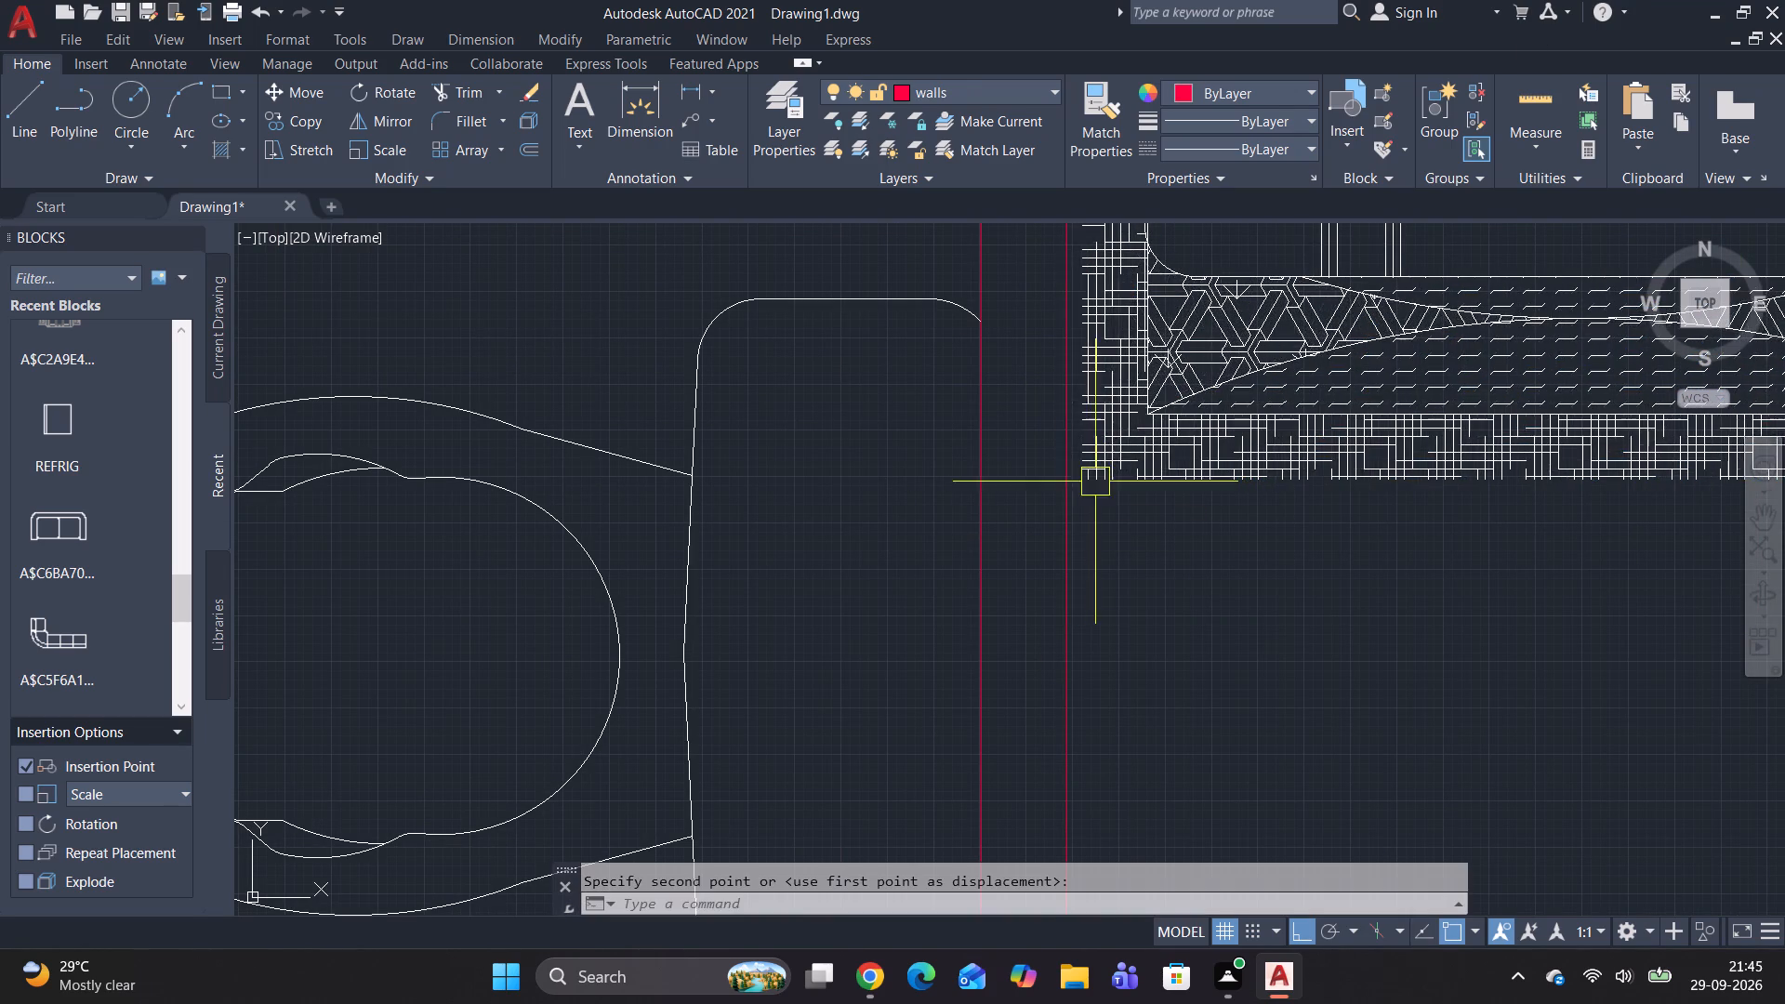
Copy the toilet about 13'-9" due east into the bathroom at the plan's northeast corner.
scroll(1215, 379, down, 4)
middle_drag(1378, 332, 1311, 421)
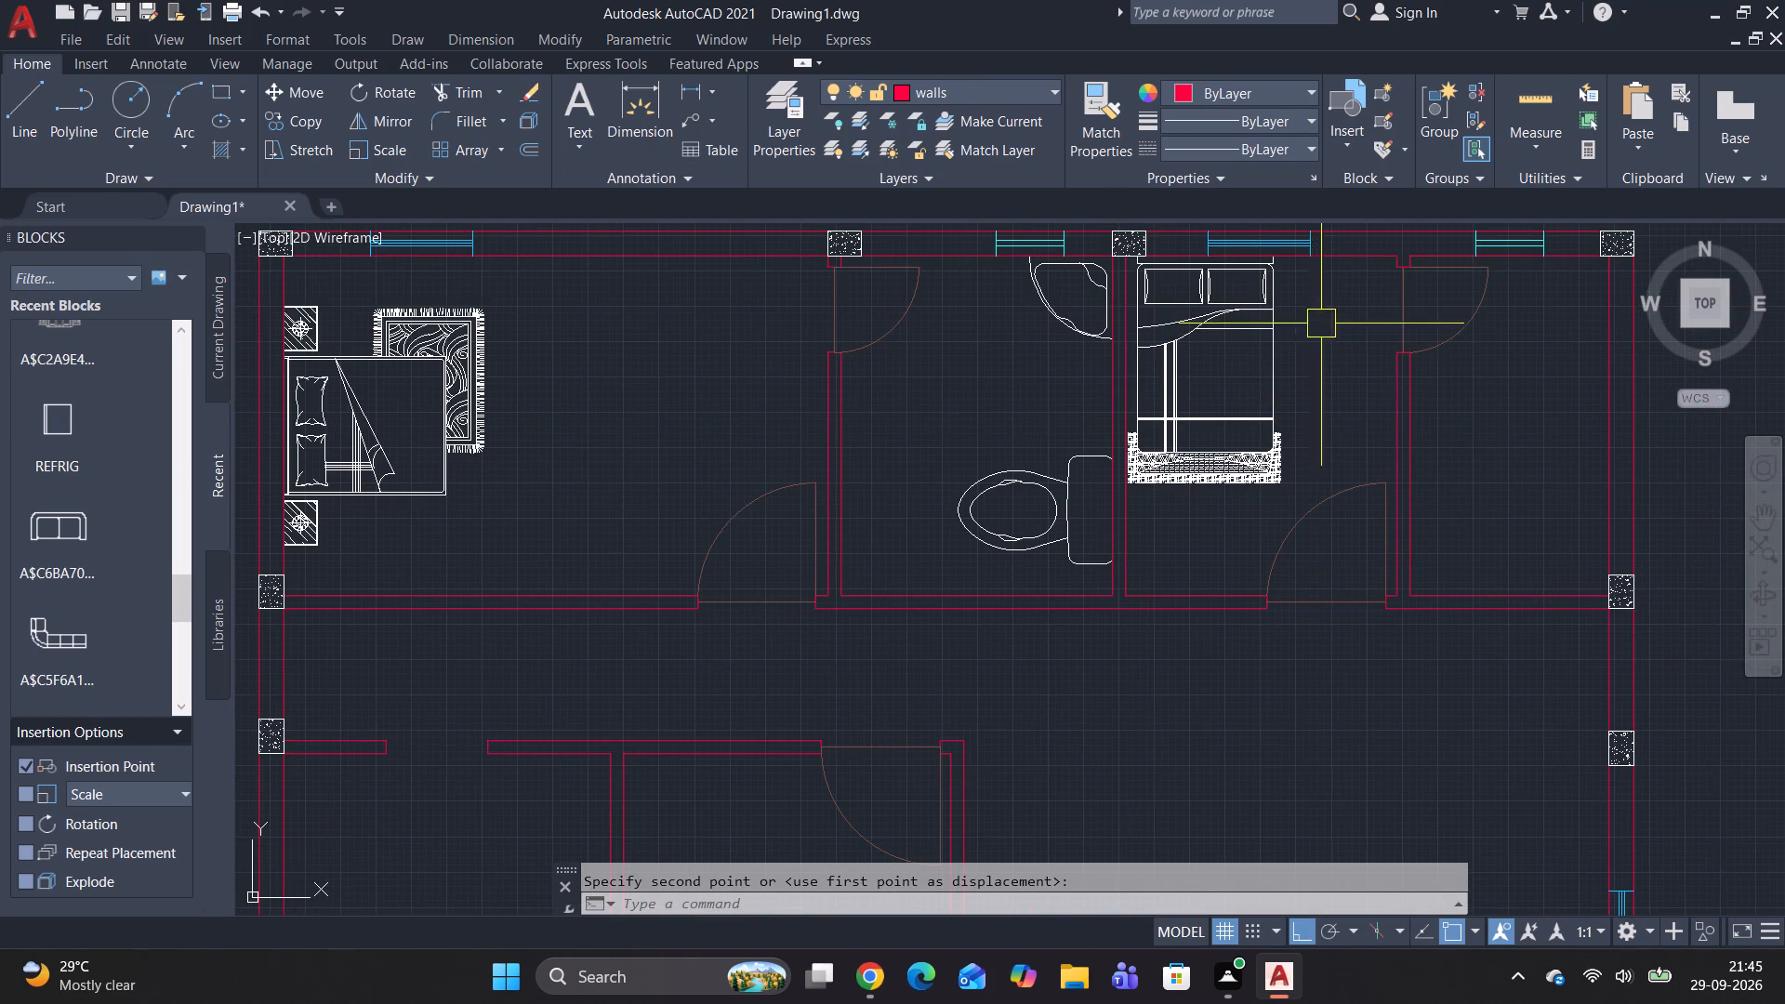
middle_drag(1316, 324, 1204, 379)
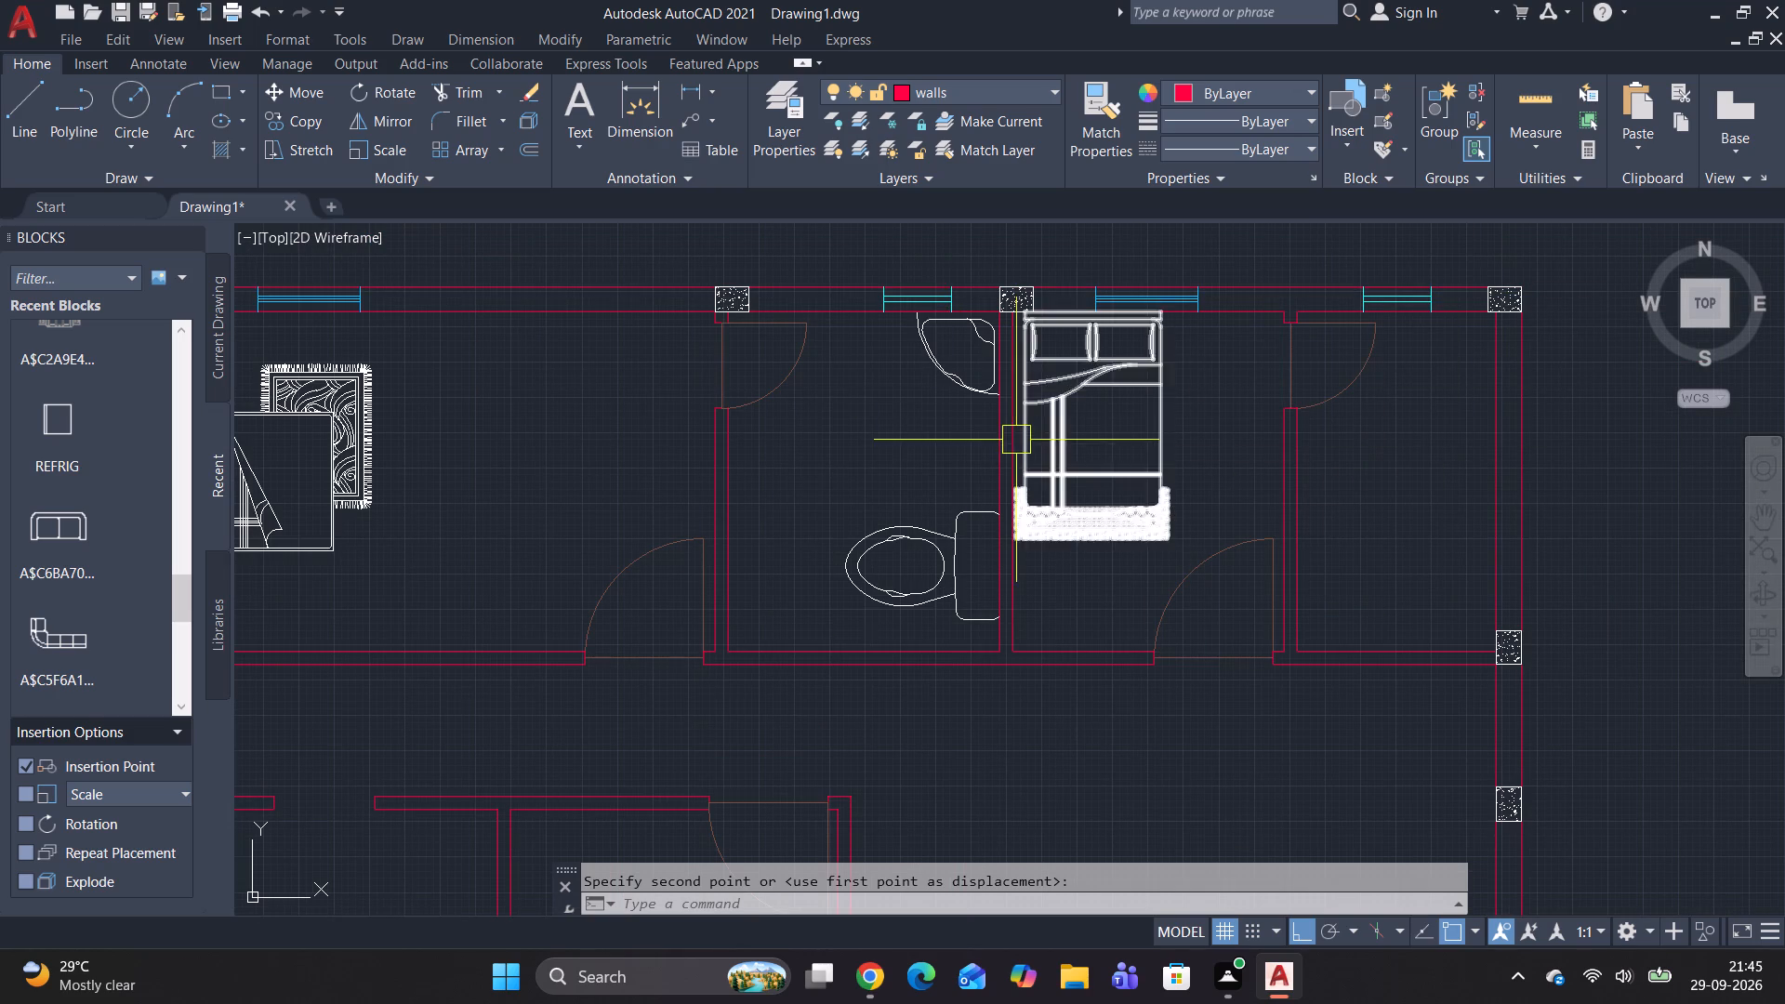
click(883, 587)
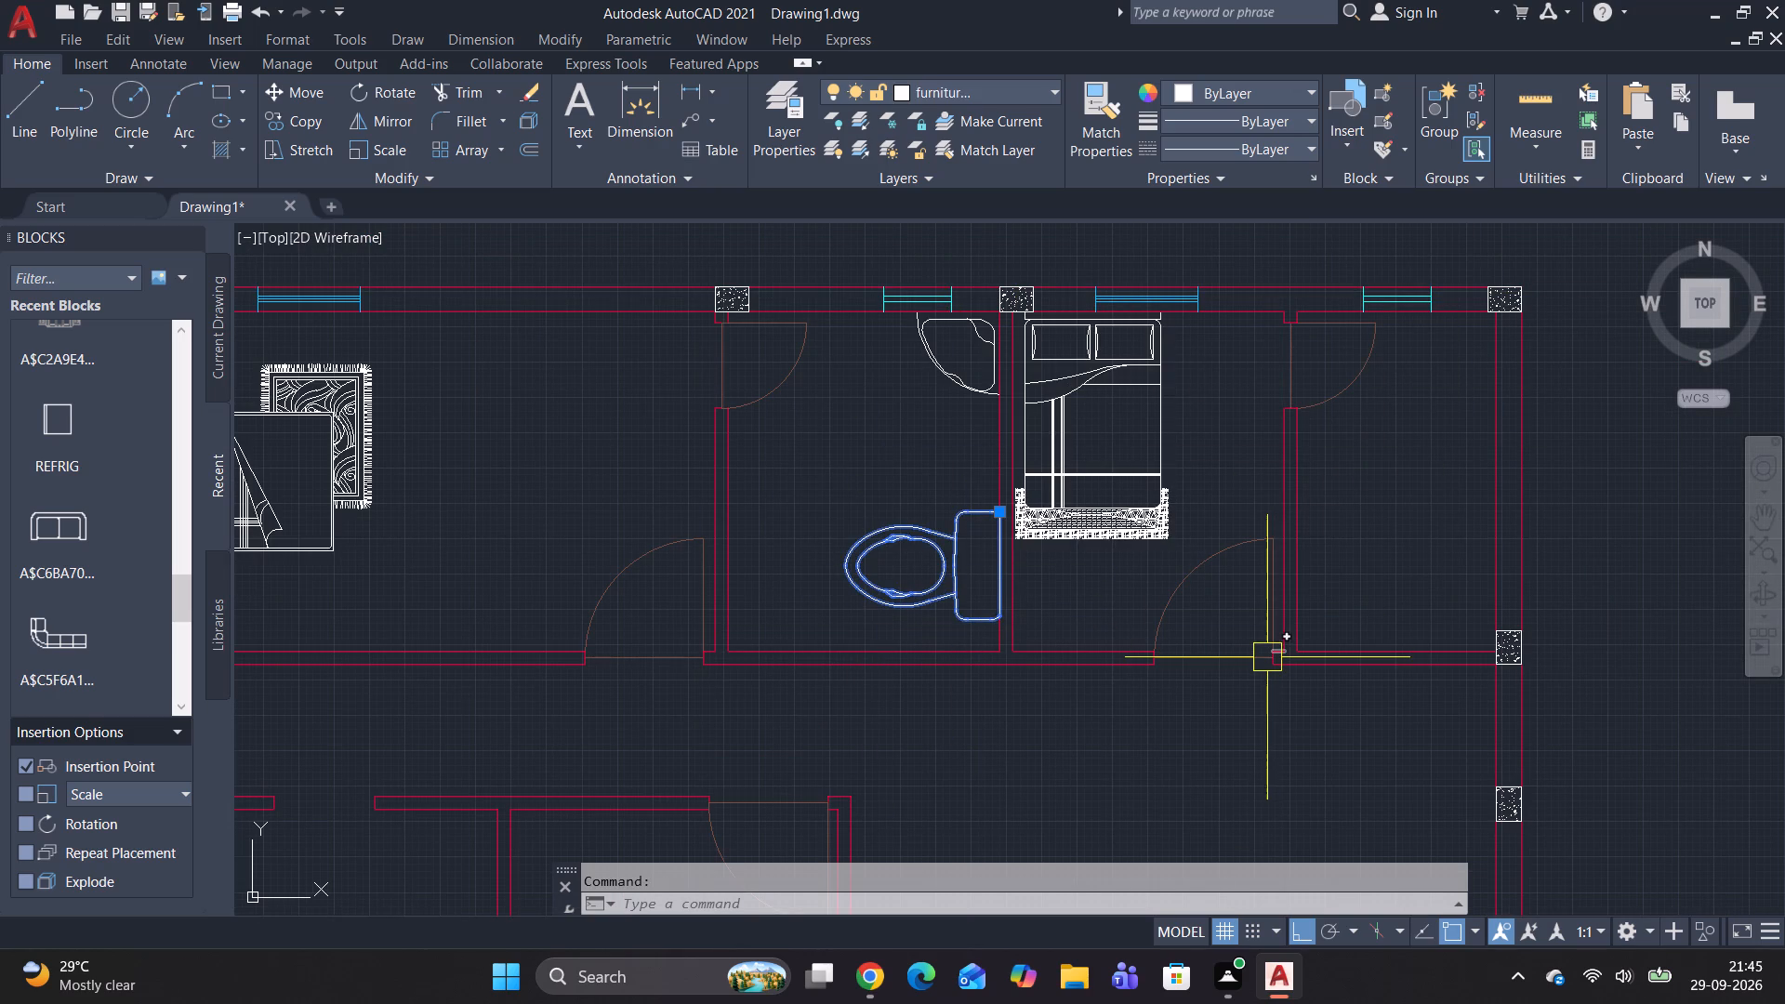
key(r)
key(BackSpace)
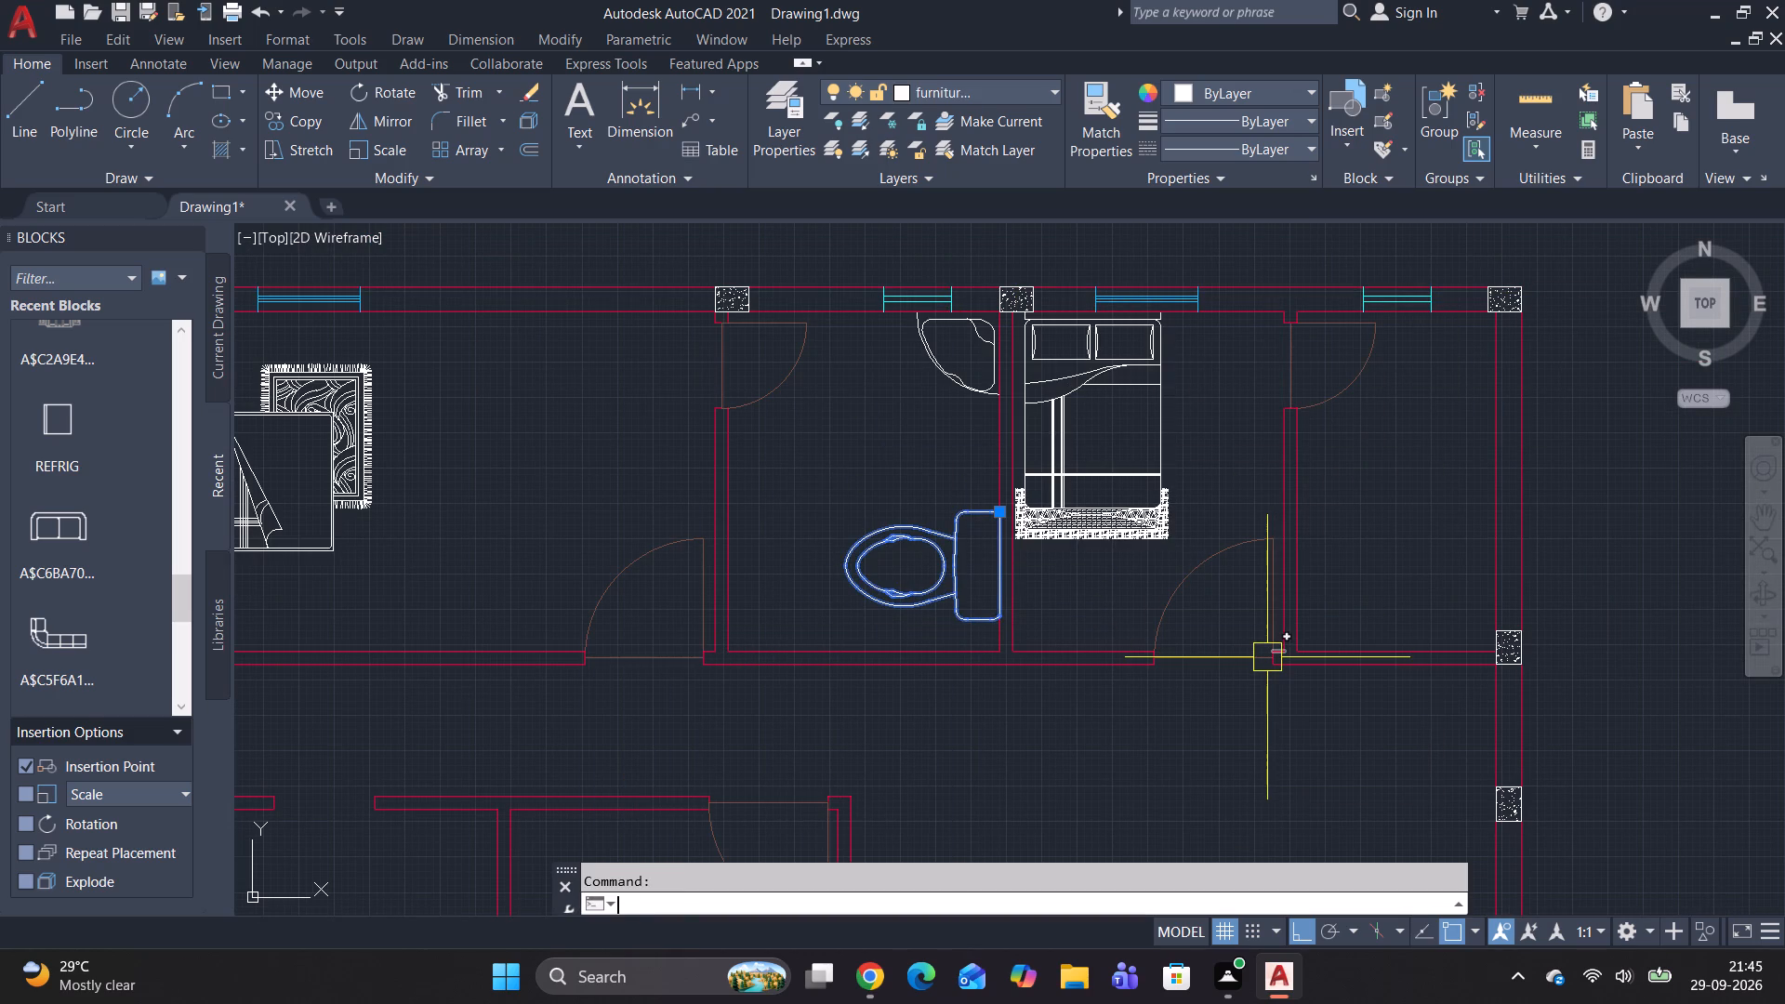
text(co)
key(space)
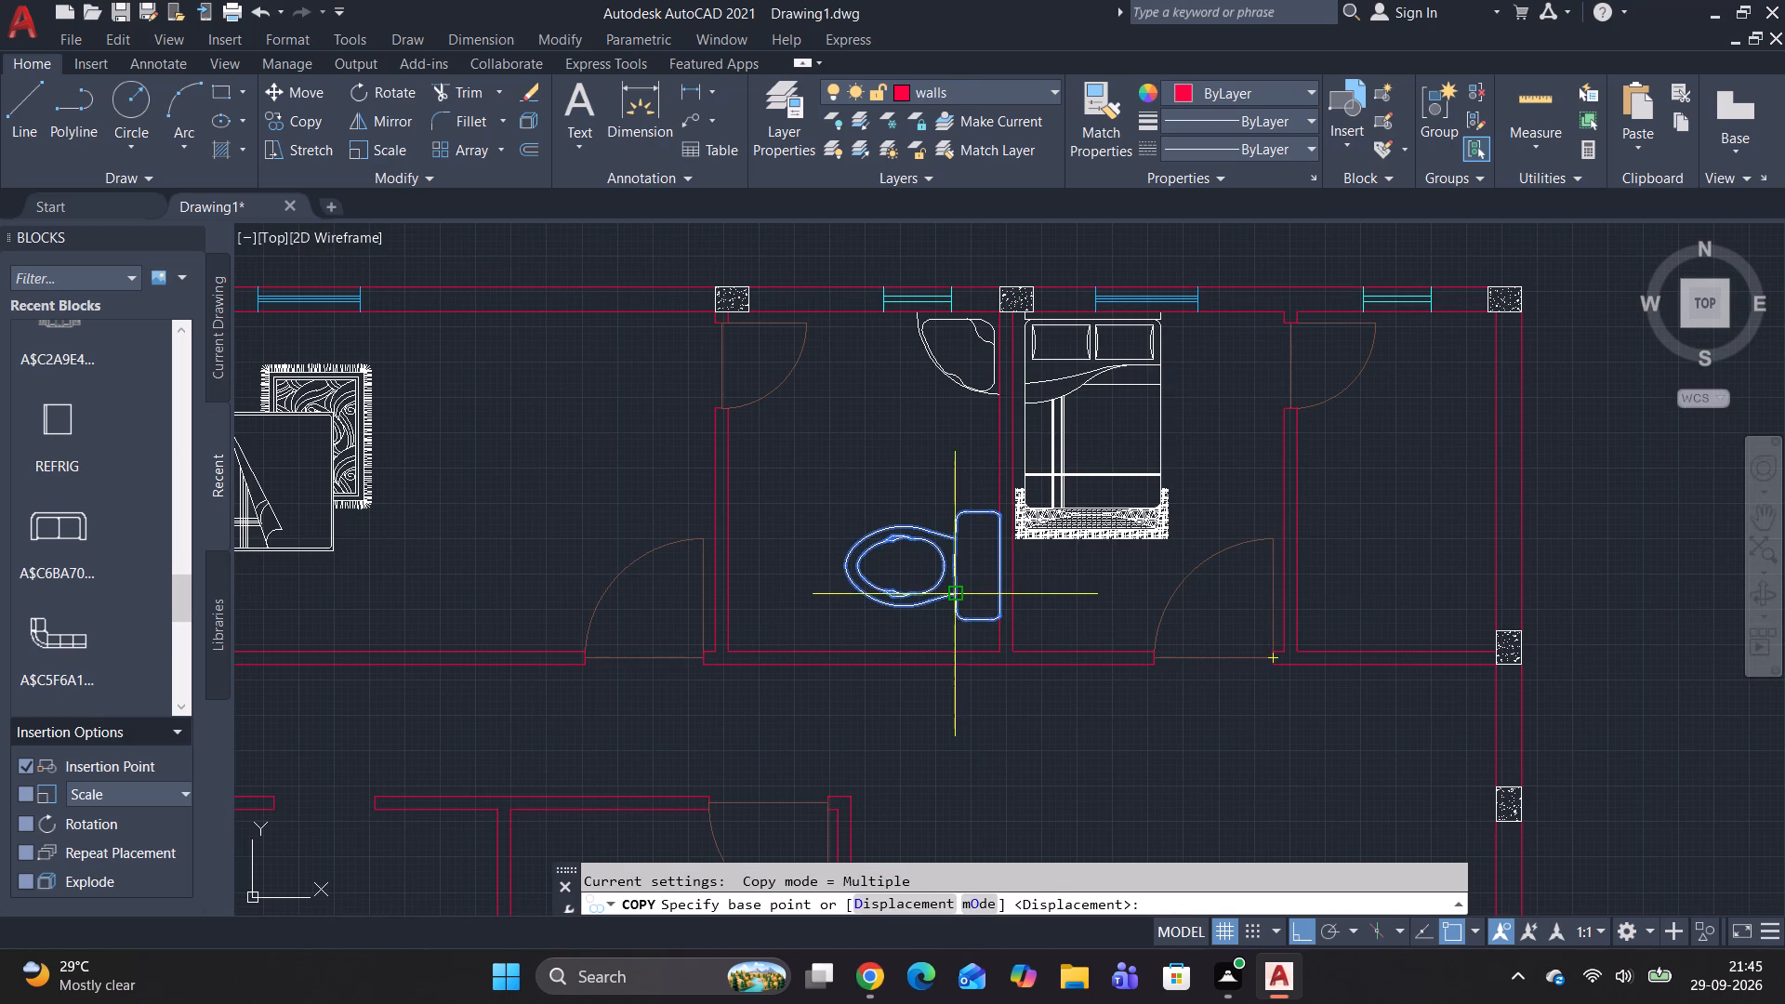
click(952, 593)
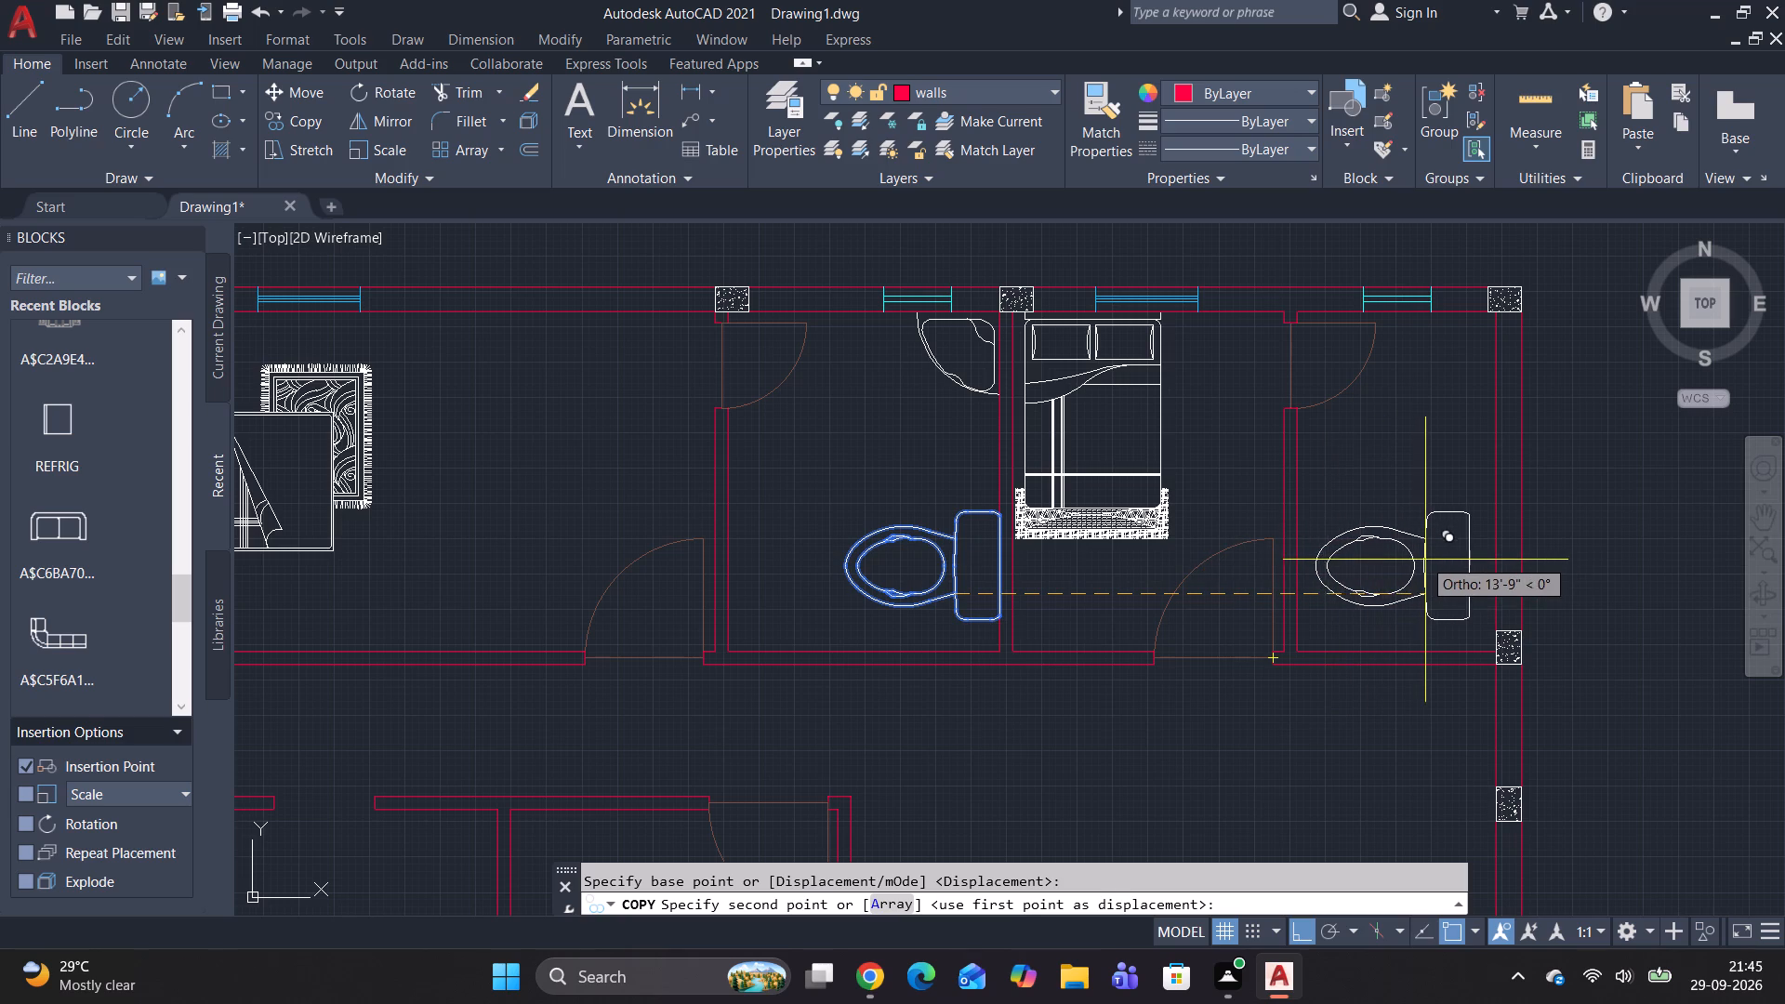
click(1425, 560)
key(Escape)
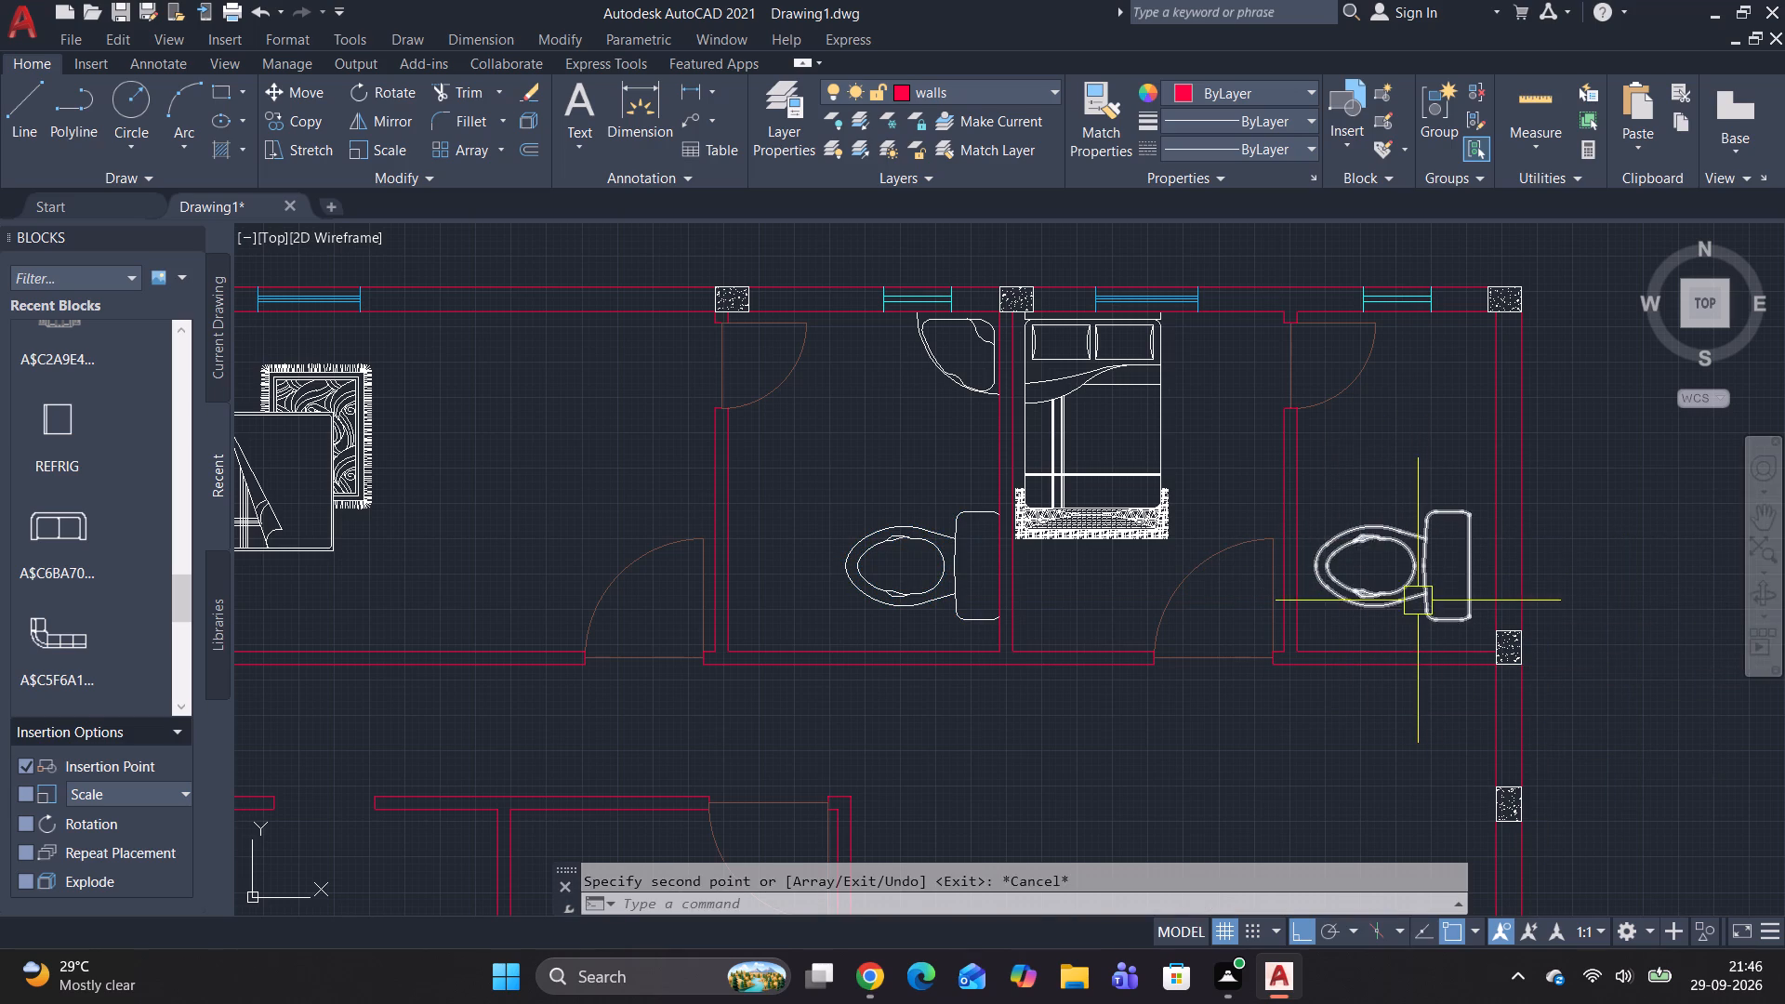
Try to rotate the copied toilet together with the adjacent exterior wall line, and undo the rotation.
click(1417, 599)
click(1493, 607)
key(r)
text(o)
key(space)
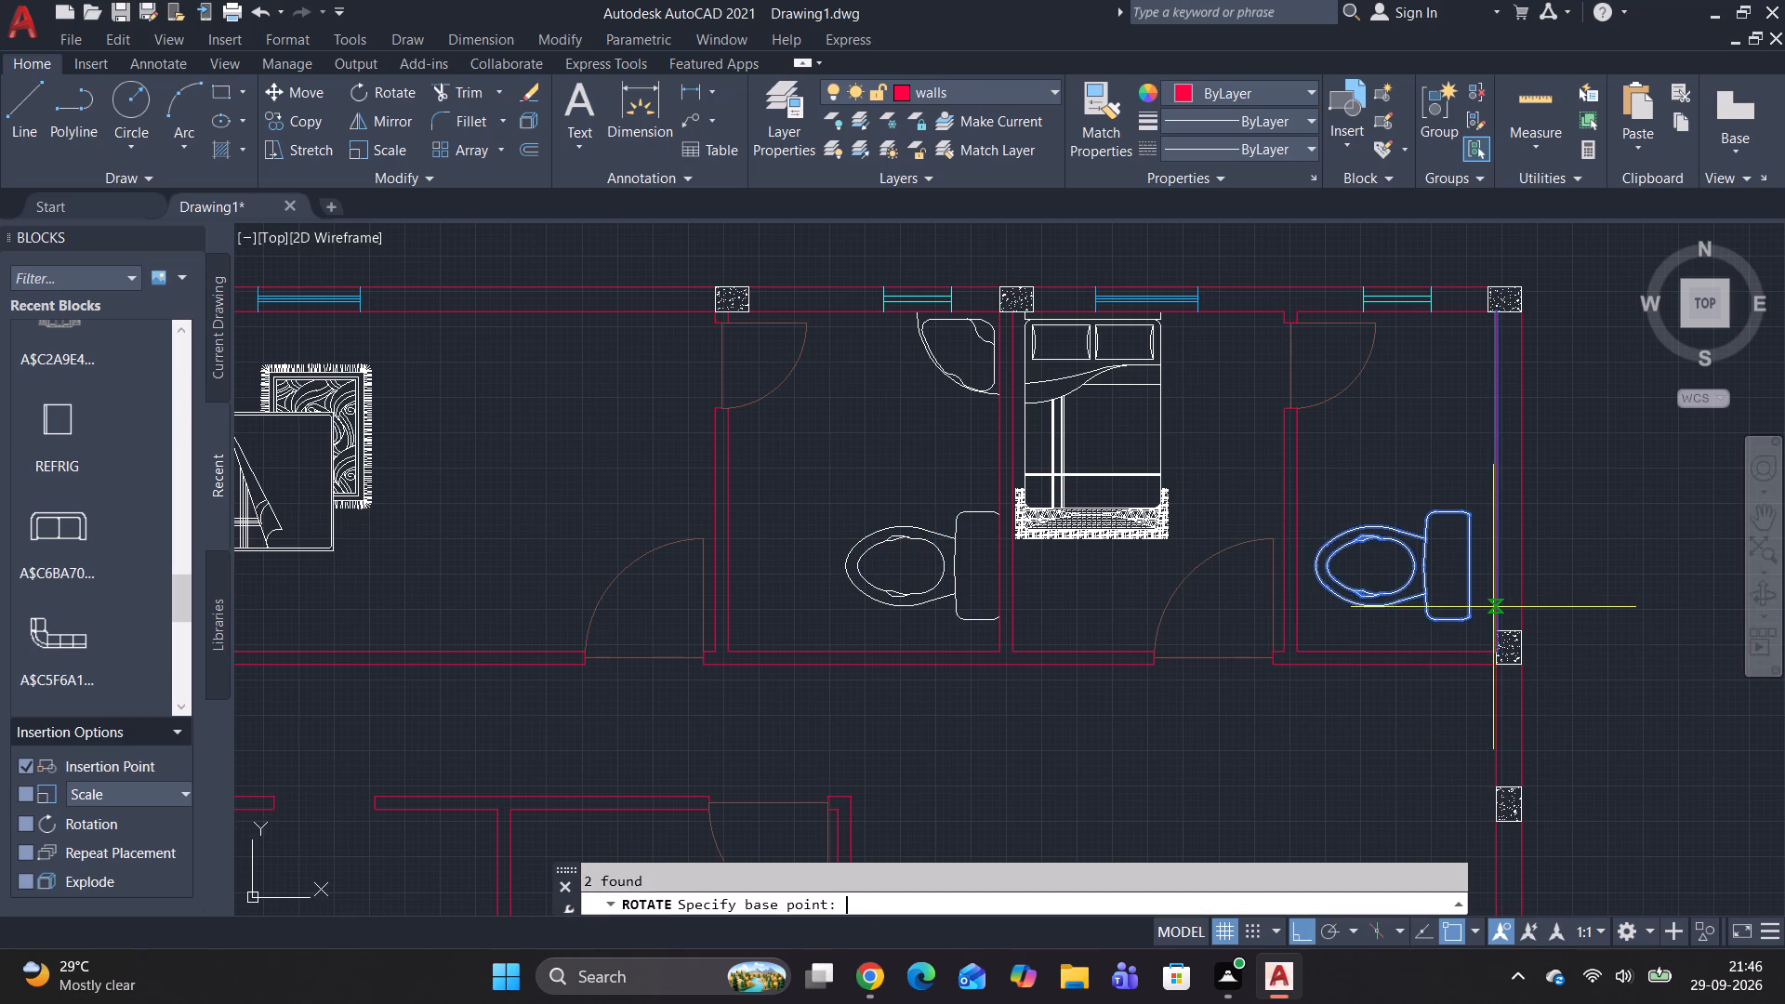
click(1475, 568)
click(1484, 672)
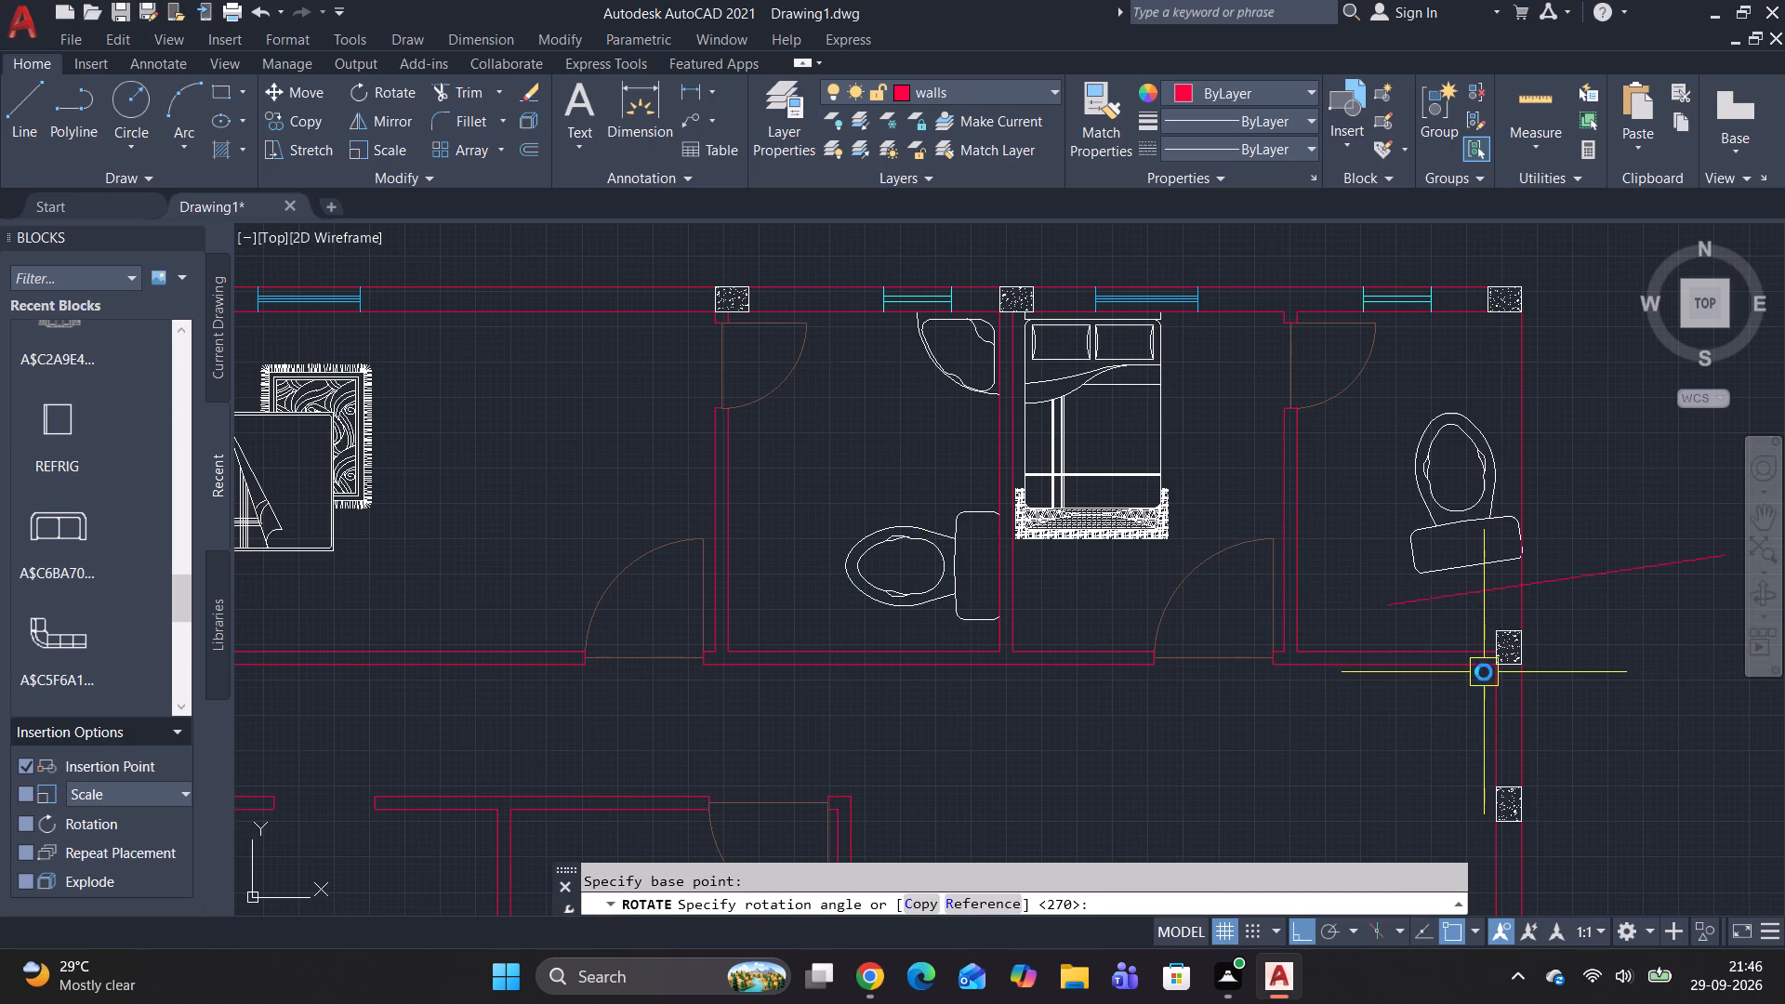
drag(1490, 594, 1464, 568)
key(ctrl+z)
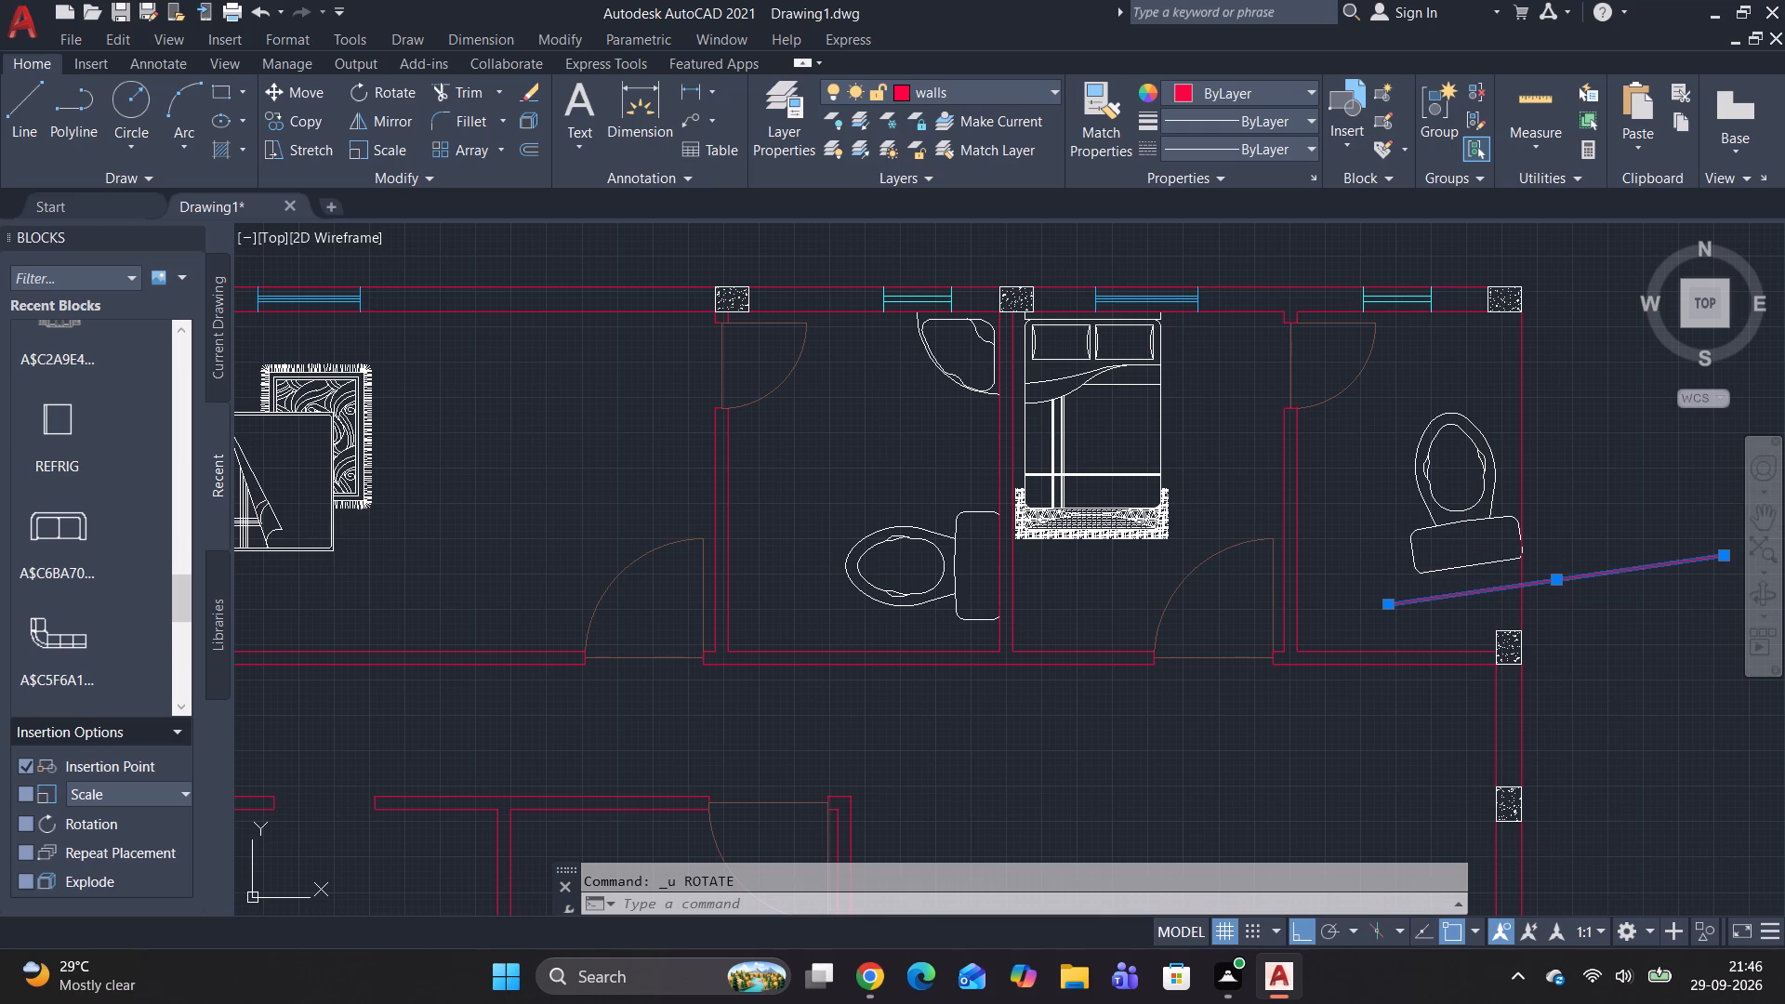
Rotate only the copied toilet 270° about the midpoint of its tank's back edge.
click(1409, 582)
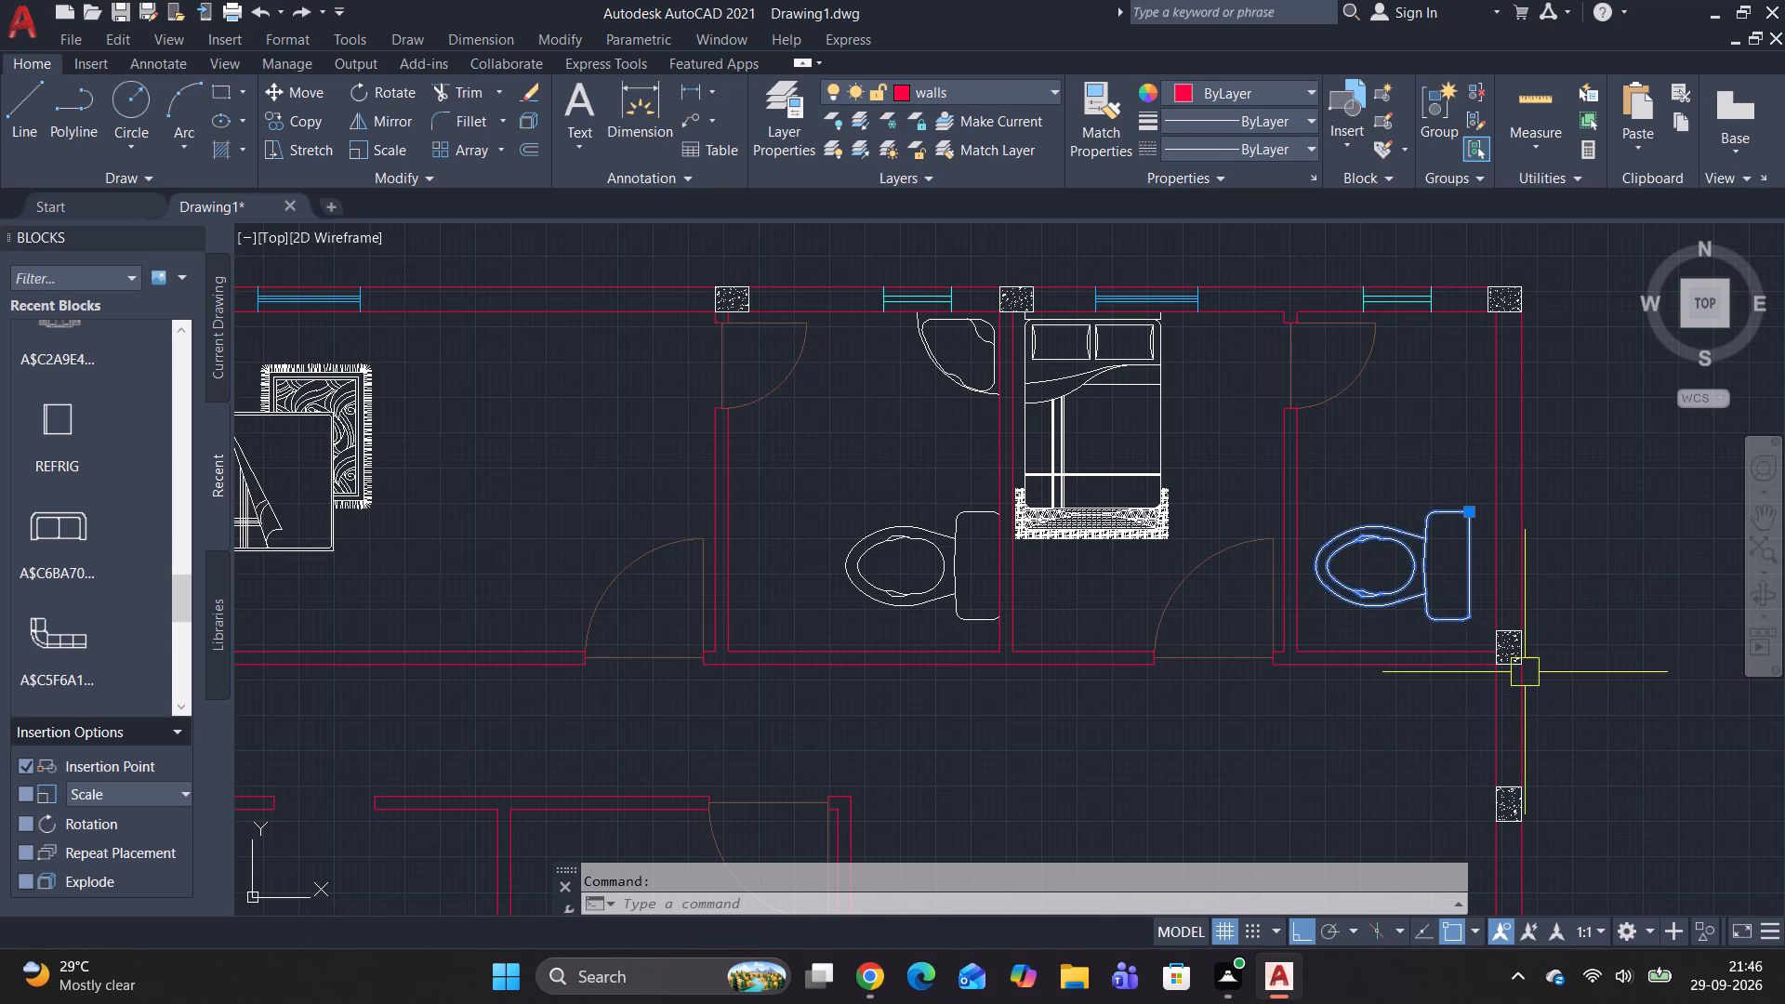
text(ro)
key(space)
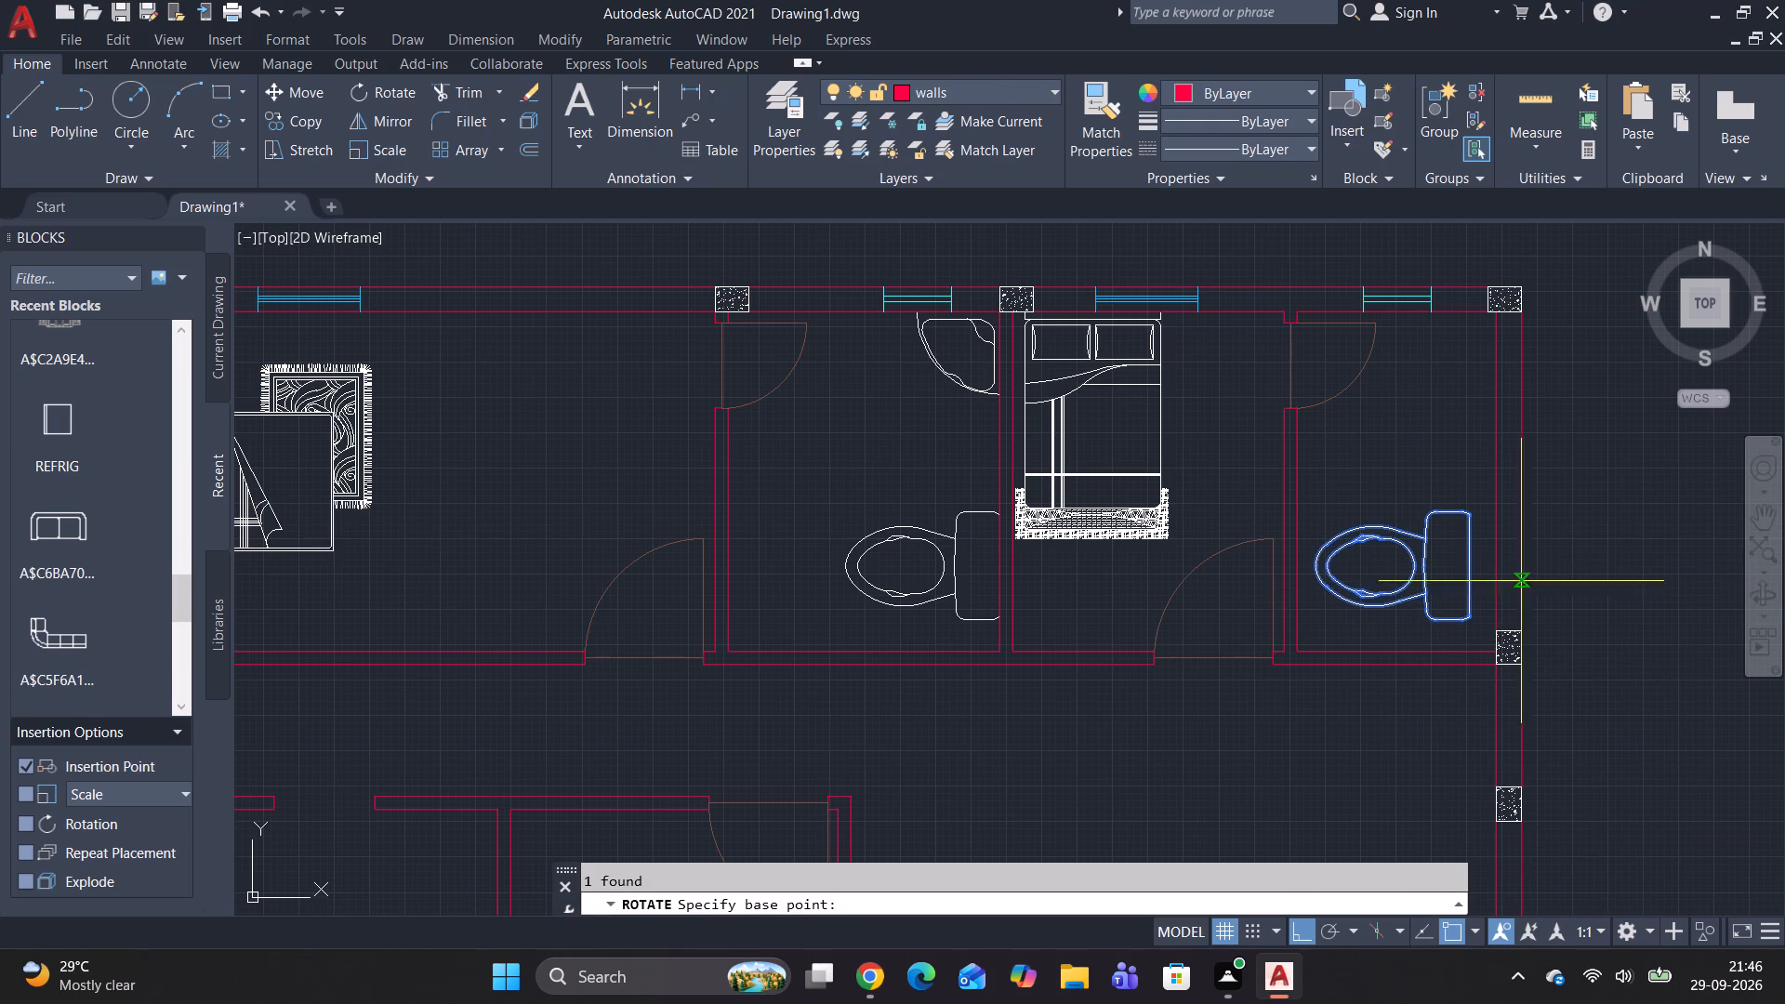
click(1472, 570)
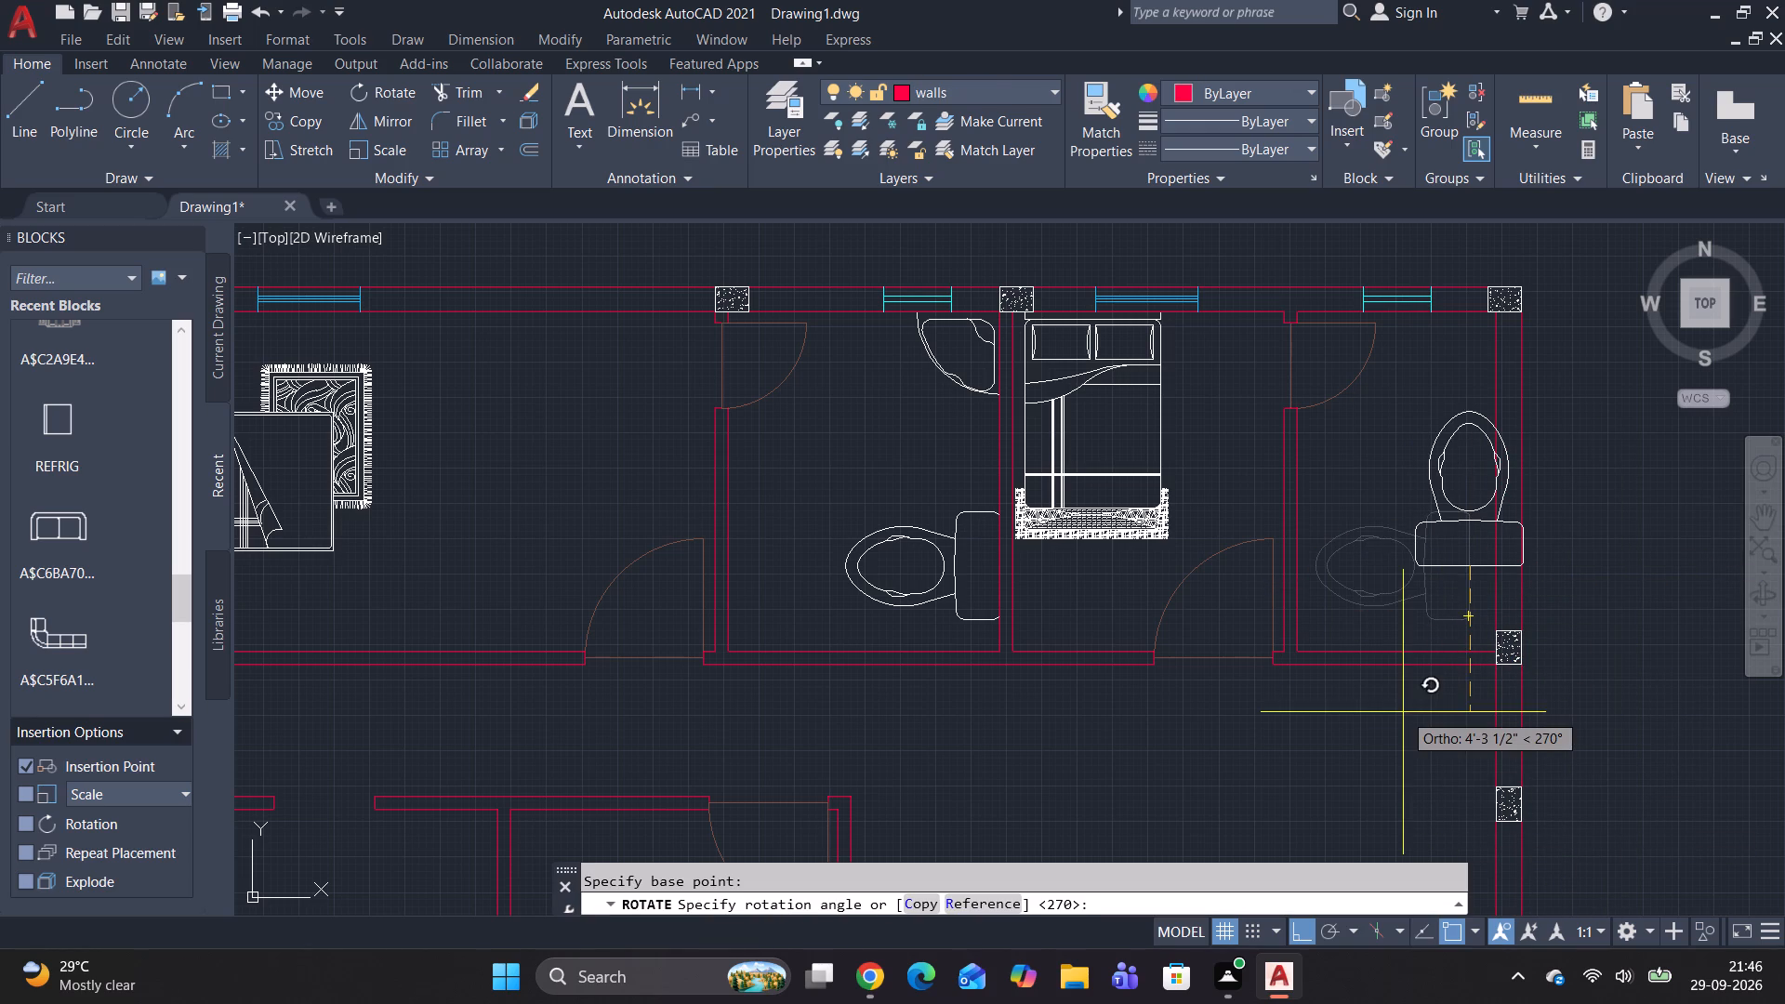
click(1401, 745)
Move the rotated toilet by its tank's back-edge midpoint onto the inner face of the northeast bathroom's south wall.
click(1478, 549)
click(1444, 576)
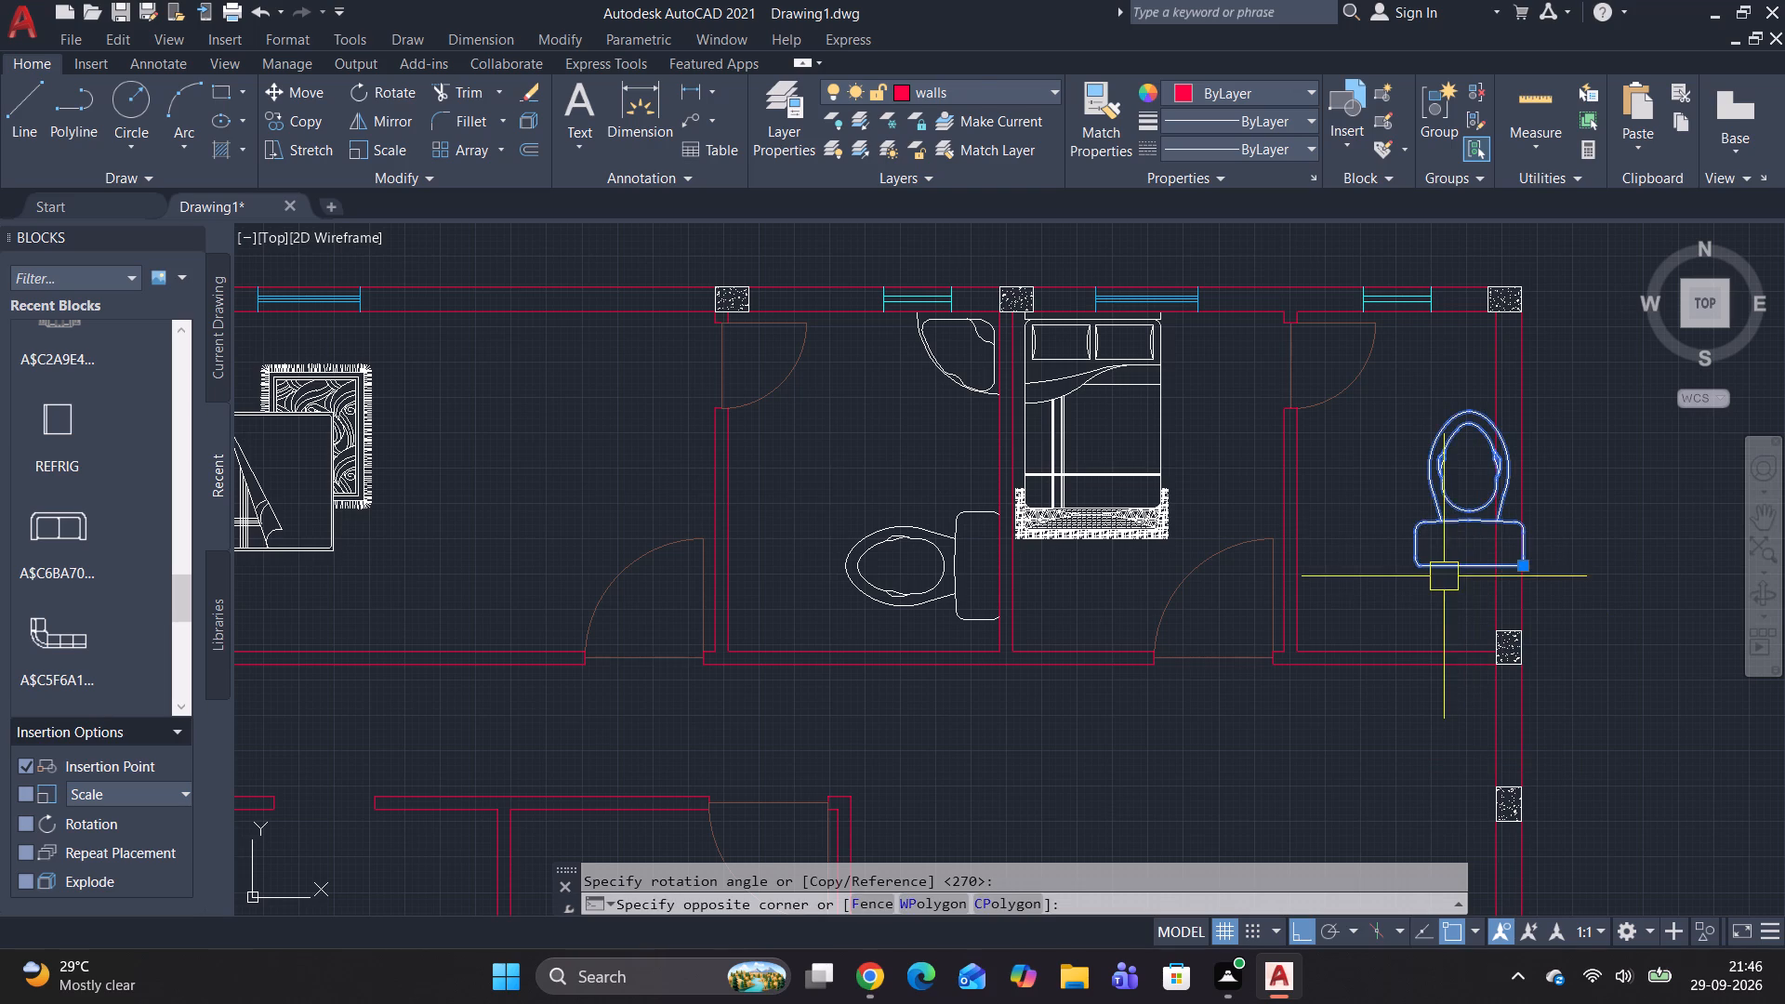
key(m)
key(space)
click(1465, 565)
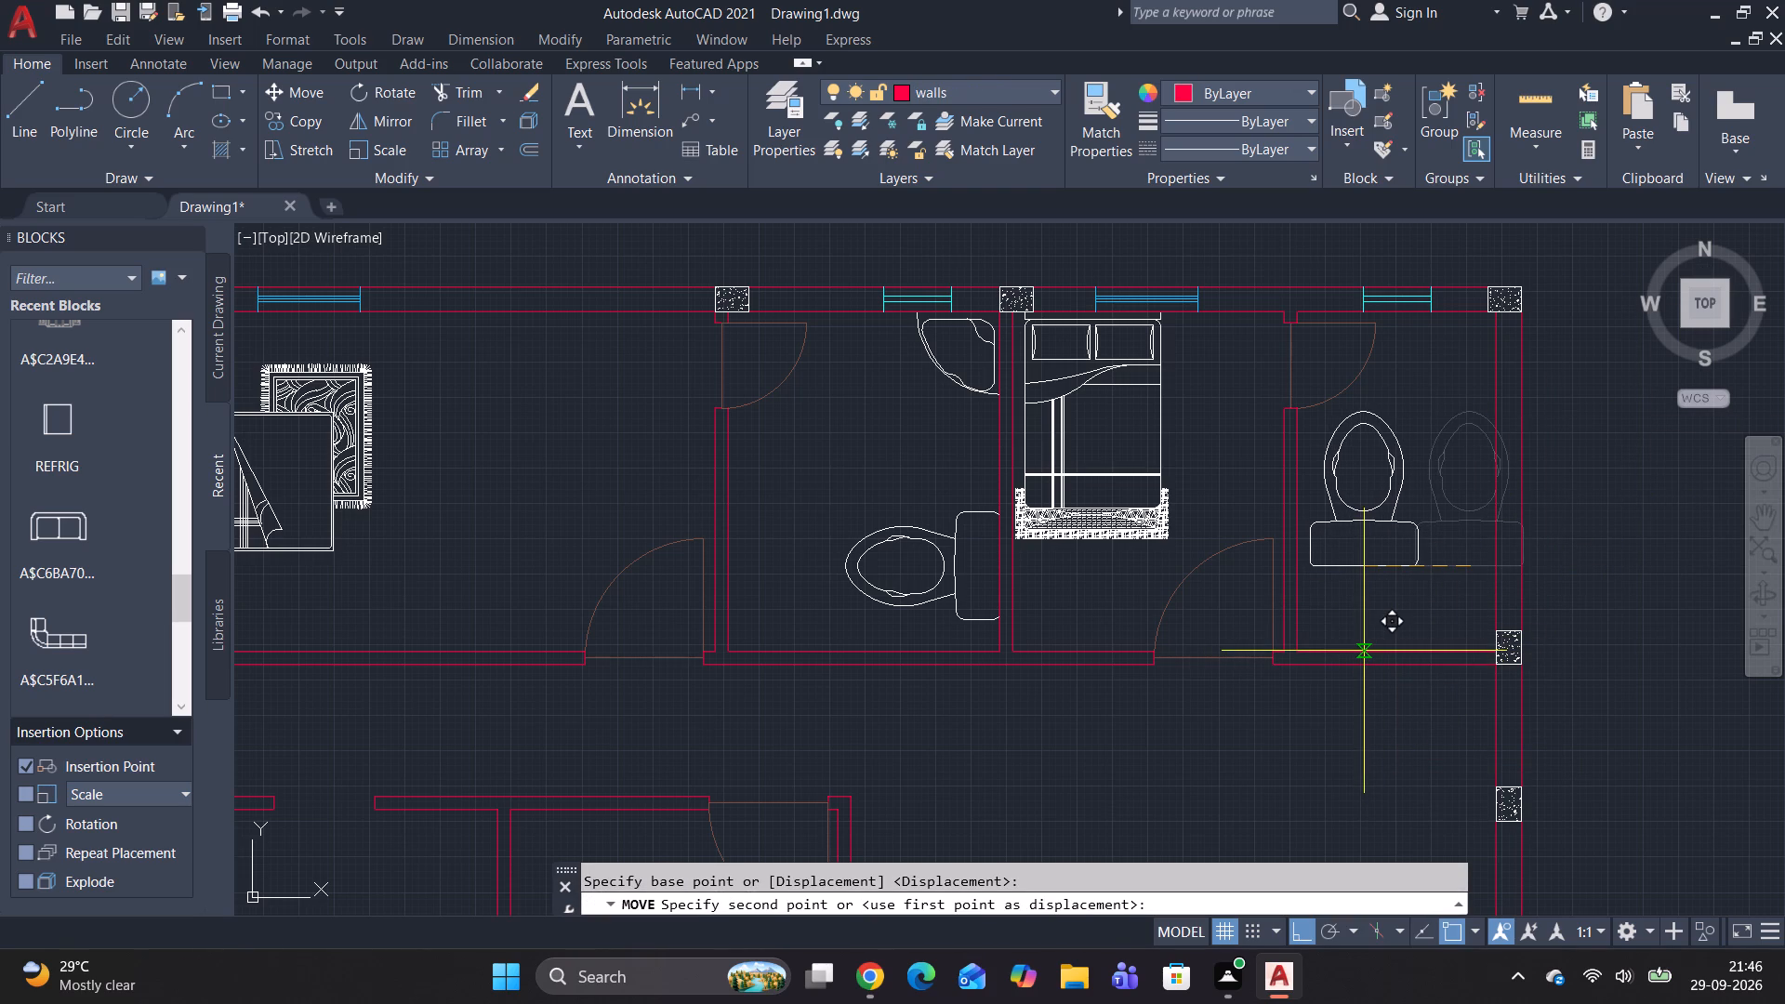
scroll(1364, 651, up, 3)
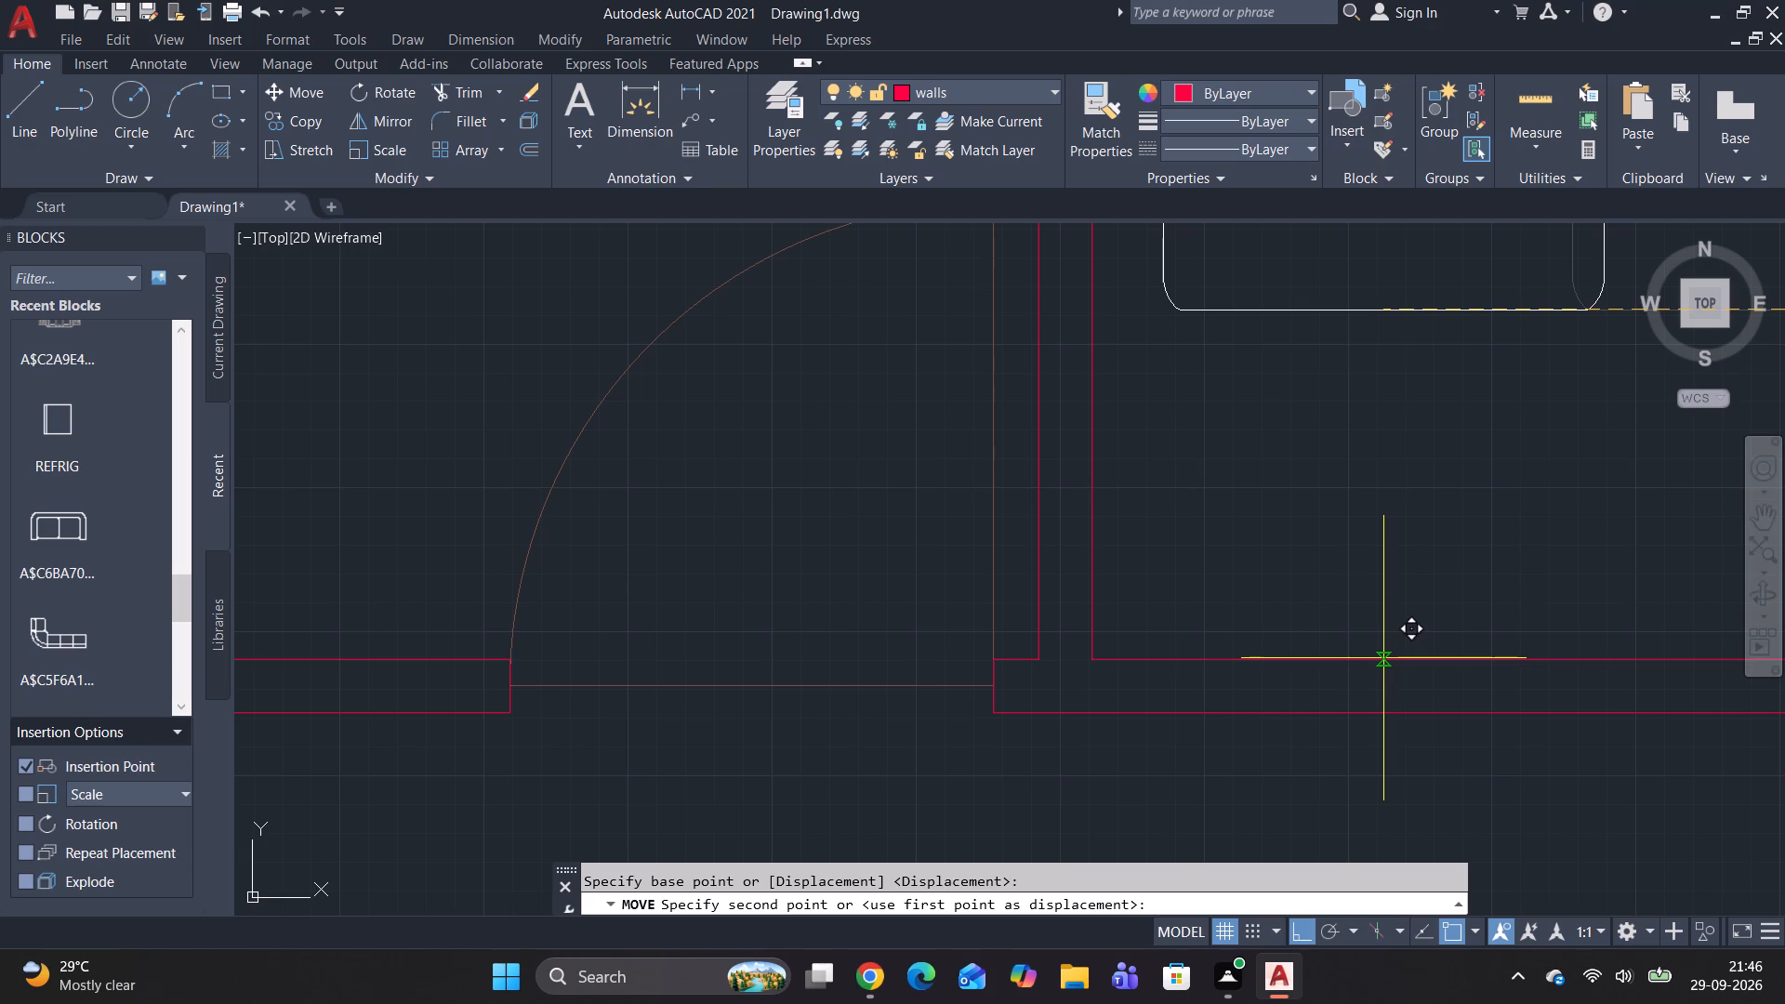
click(1388, 658)
scroll(1464, 533, down, 3)
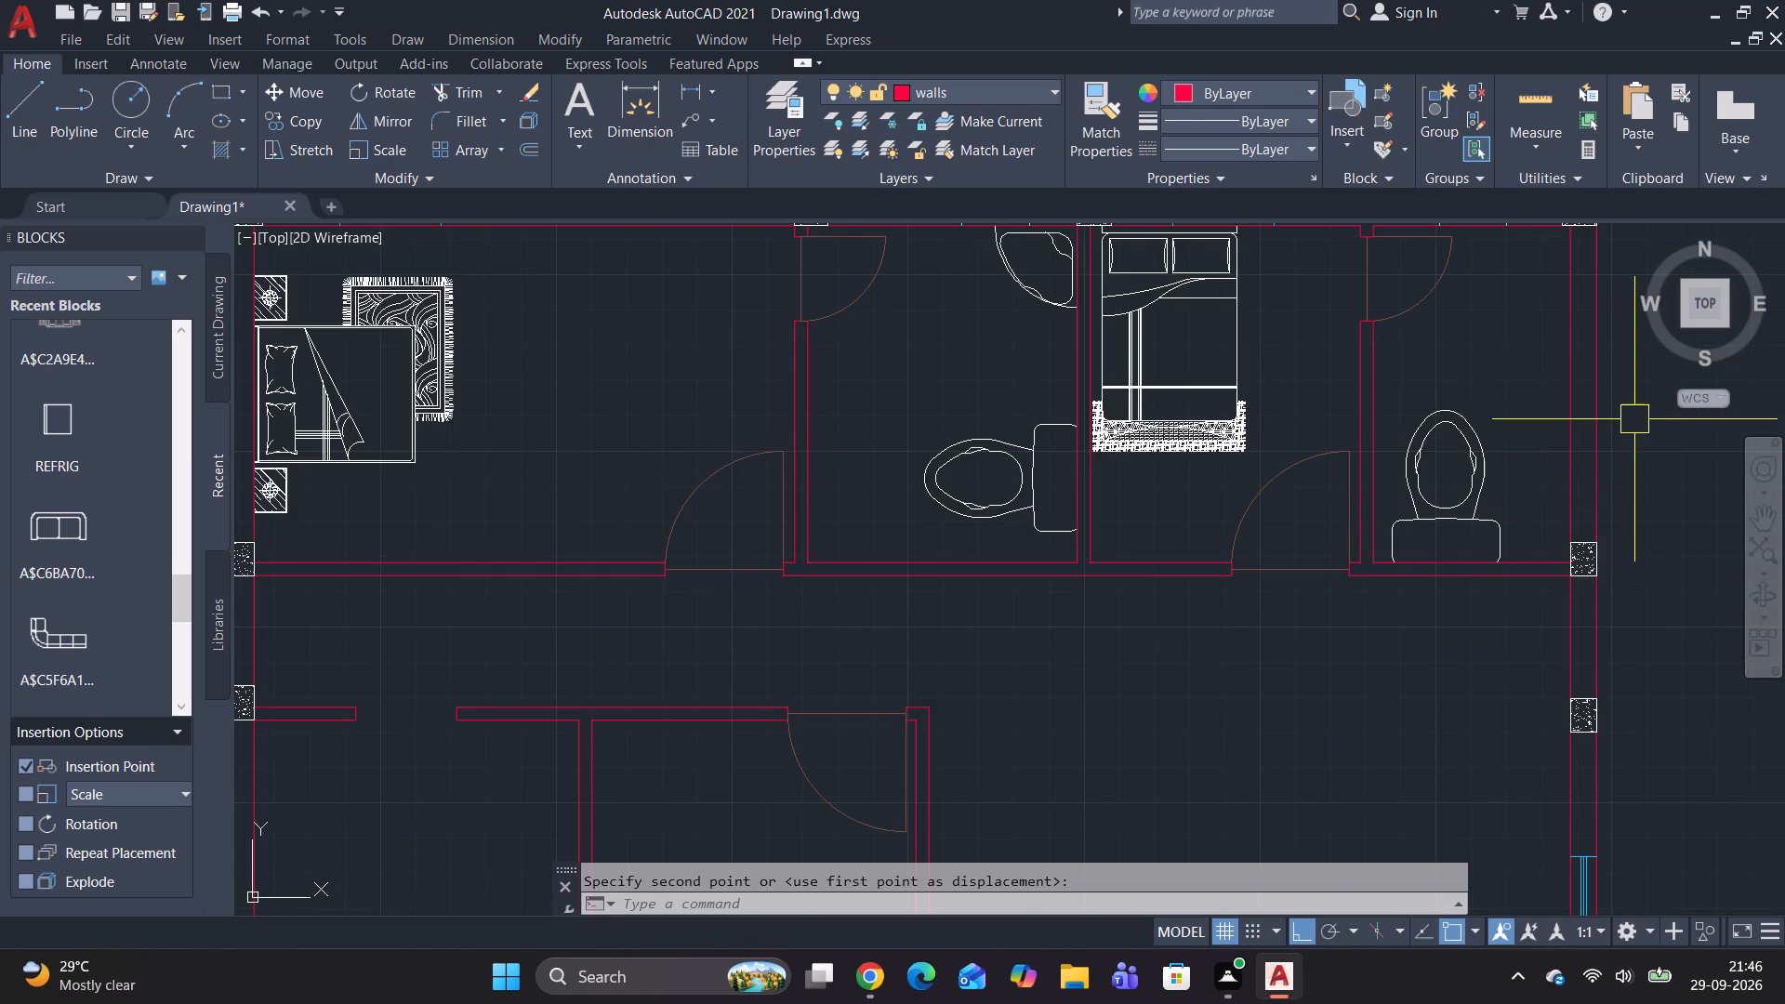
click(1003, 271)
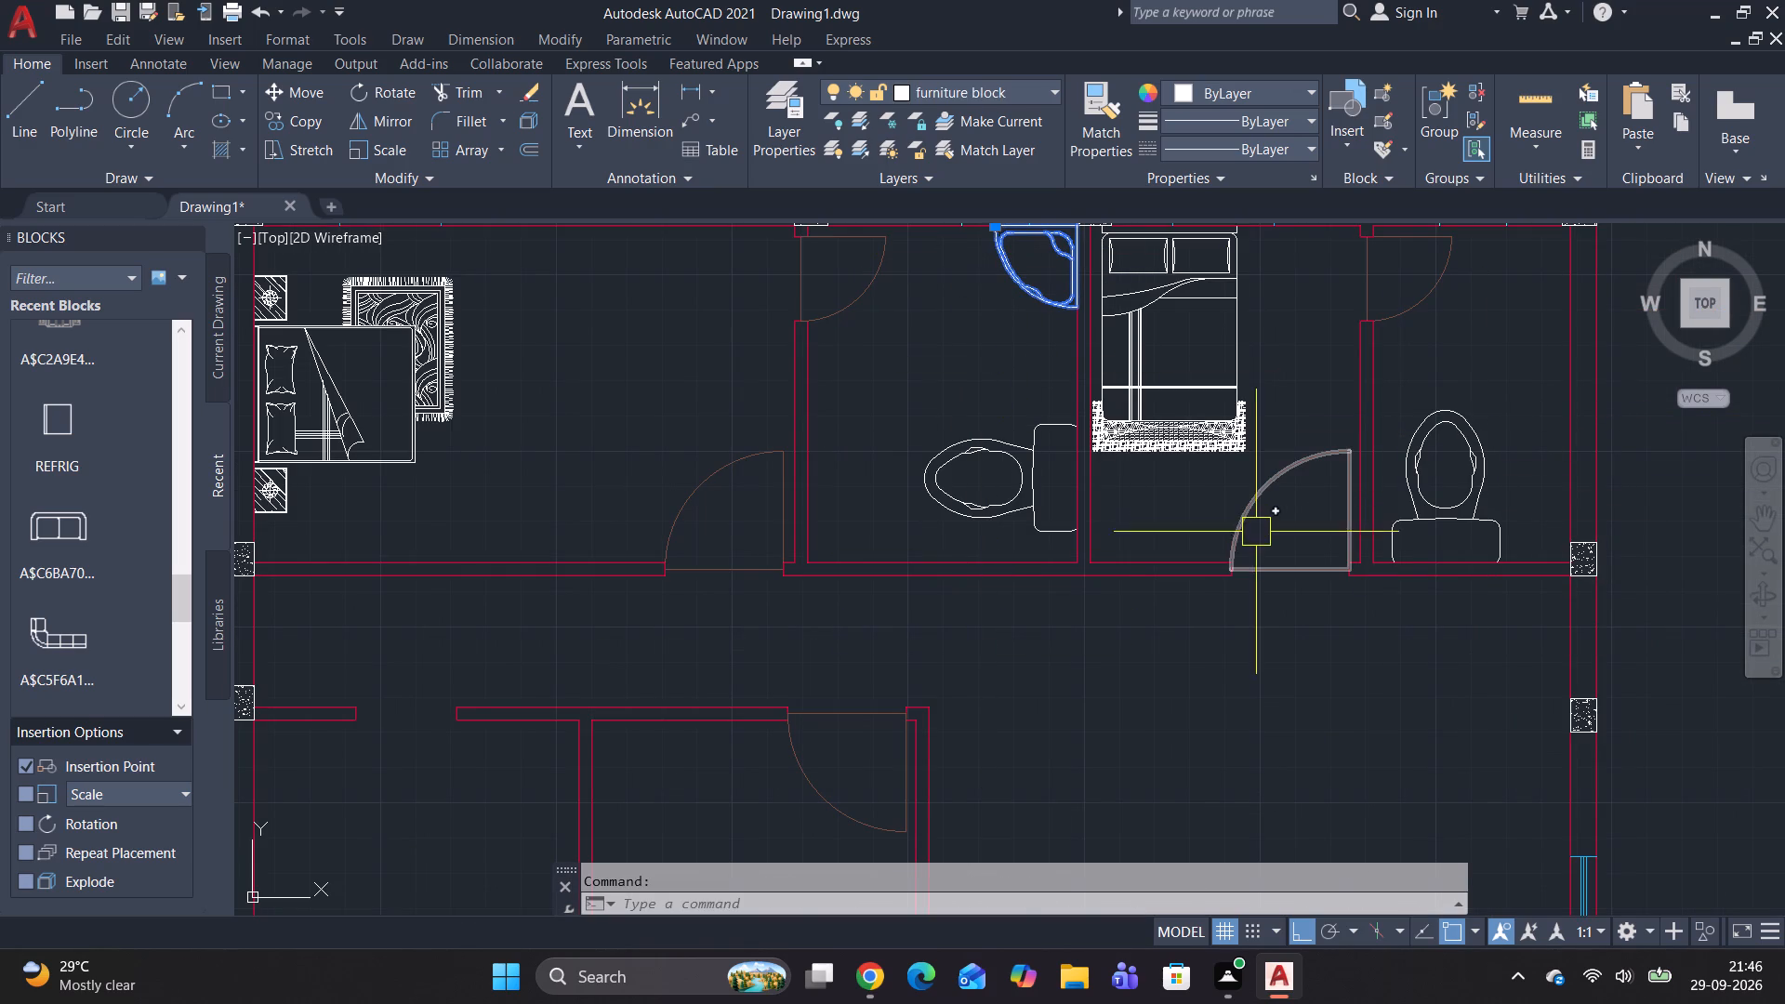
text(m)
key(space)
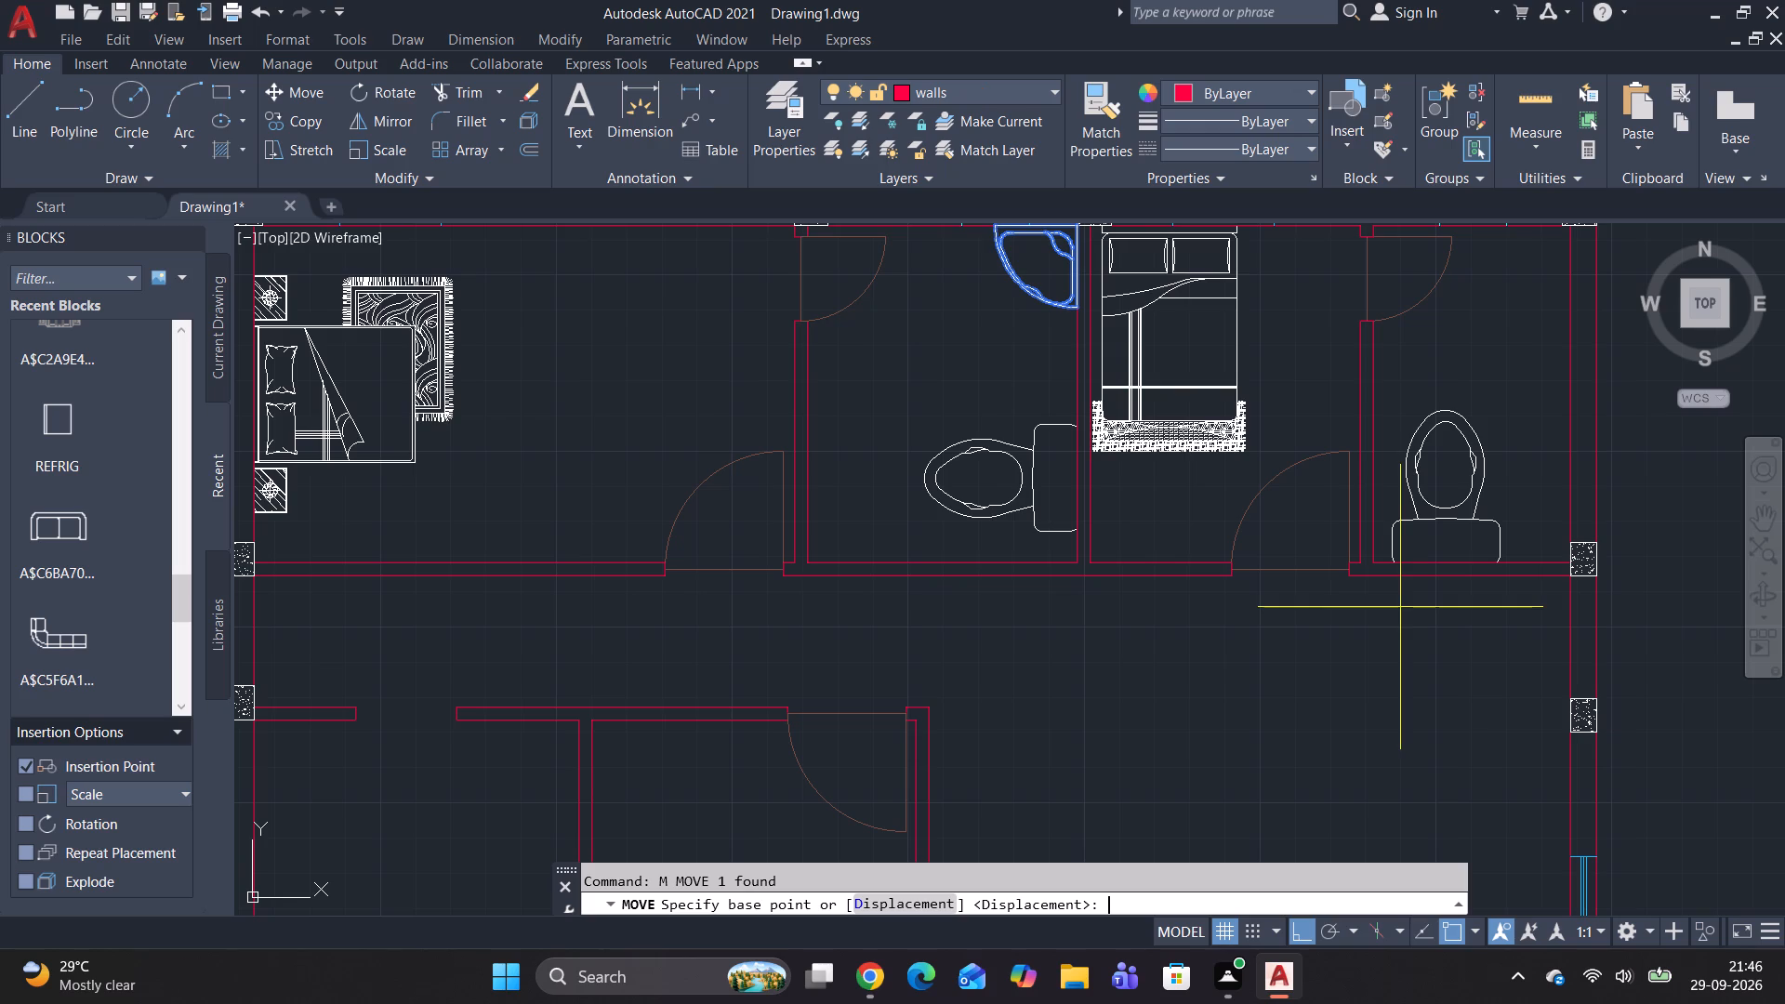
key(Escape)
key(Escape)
Copy the corner washbasin by its northeast corner into the northeast inner corner of the other bathroom.
click(1030, 257)
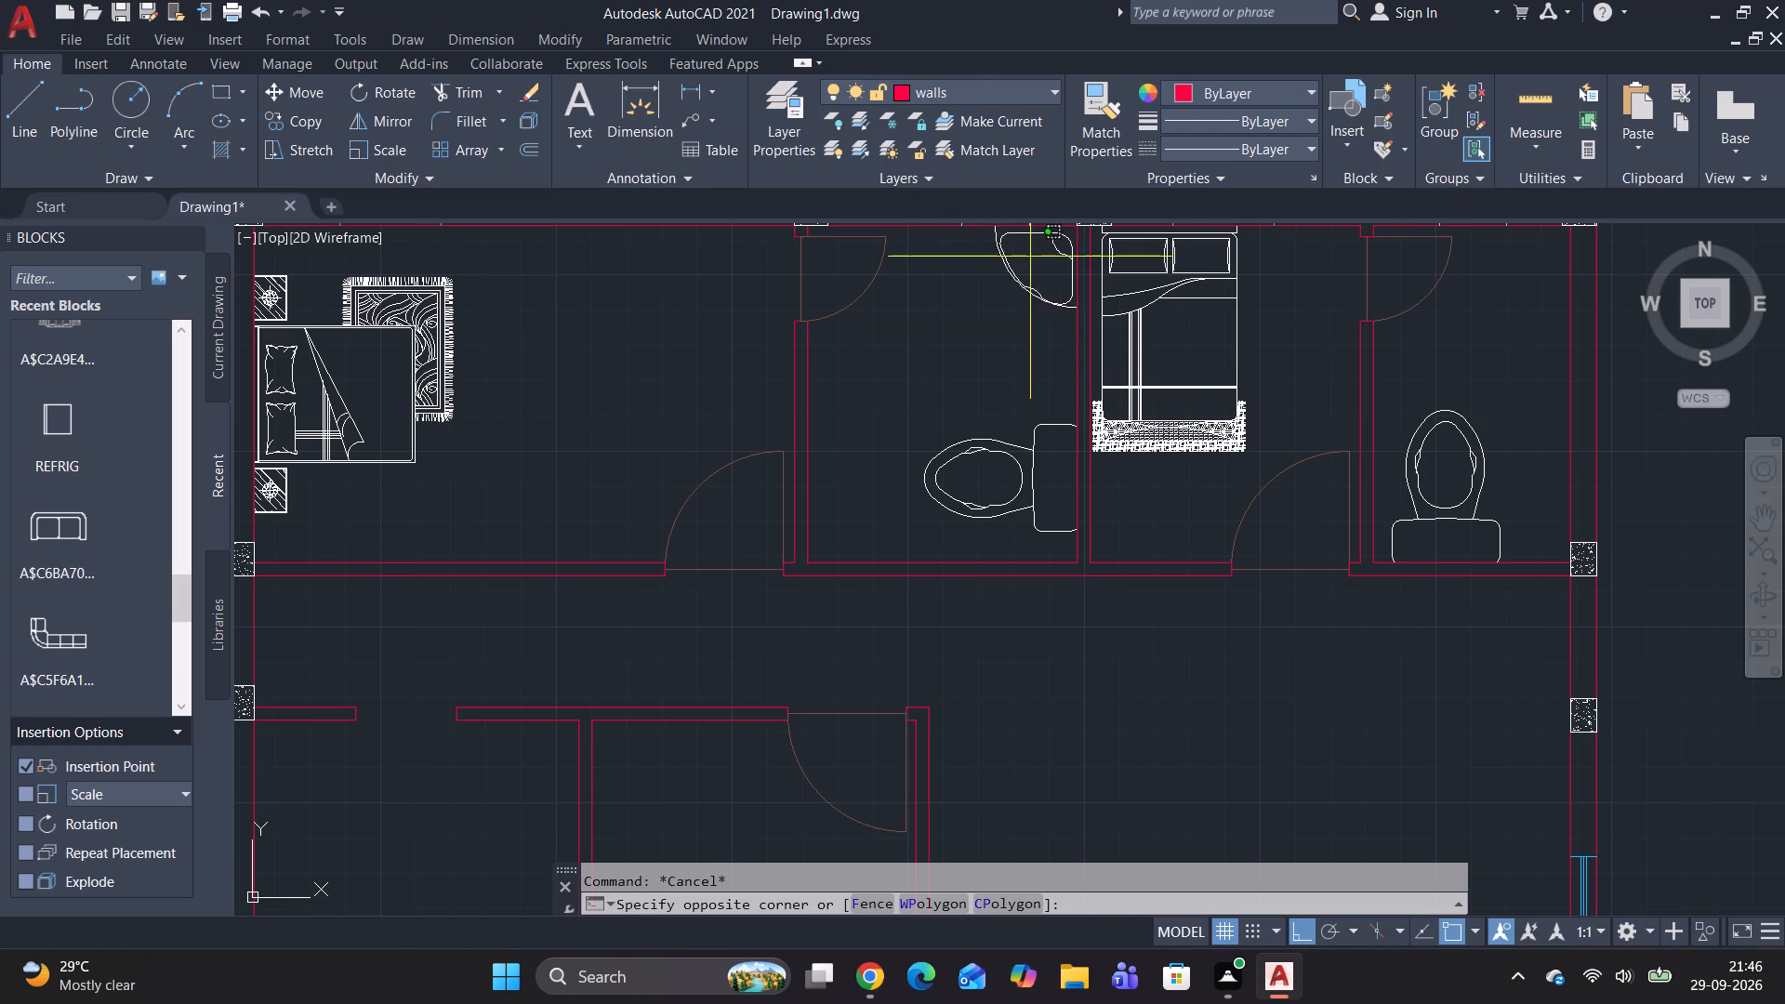
double_click(1038, 309)
click(1062, 299)
text(co)
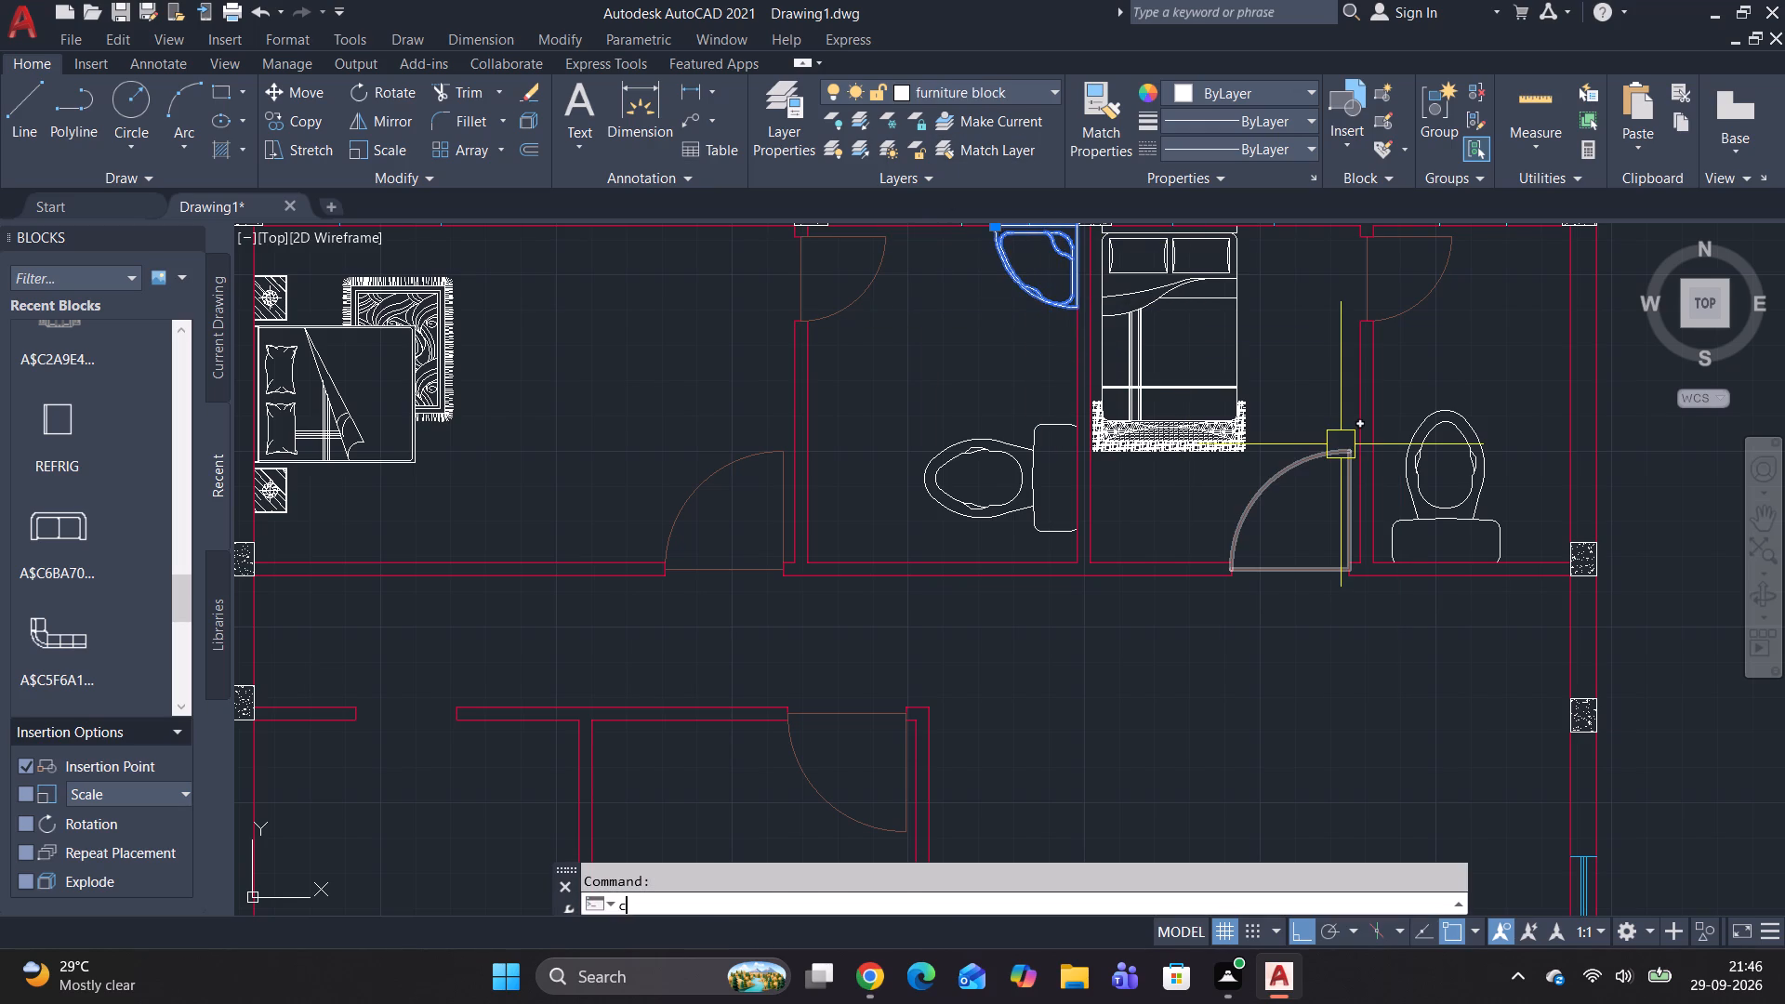
key(space)
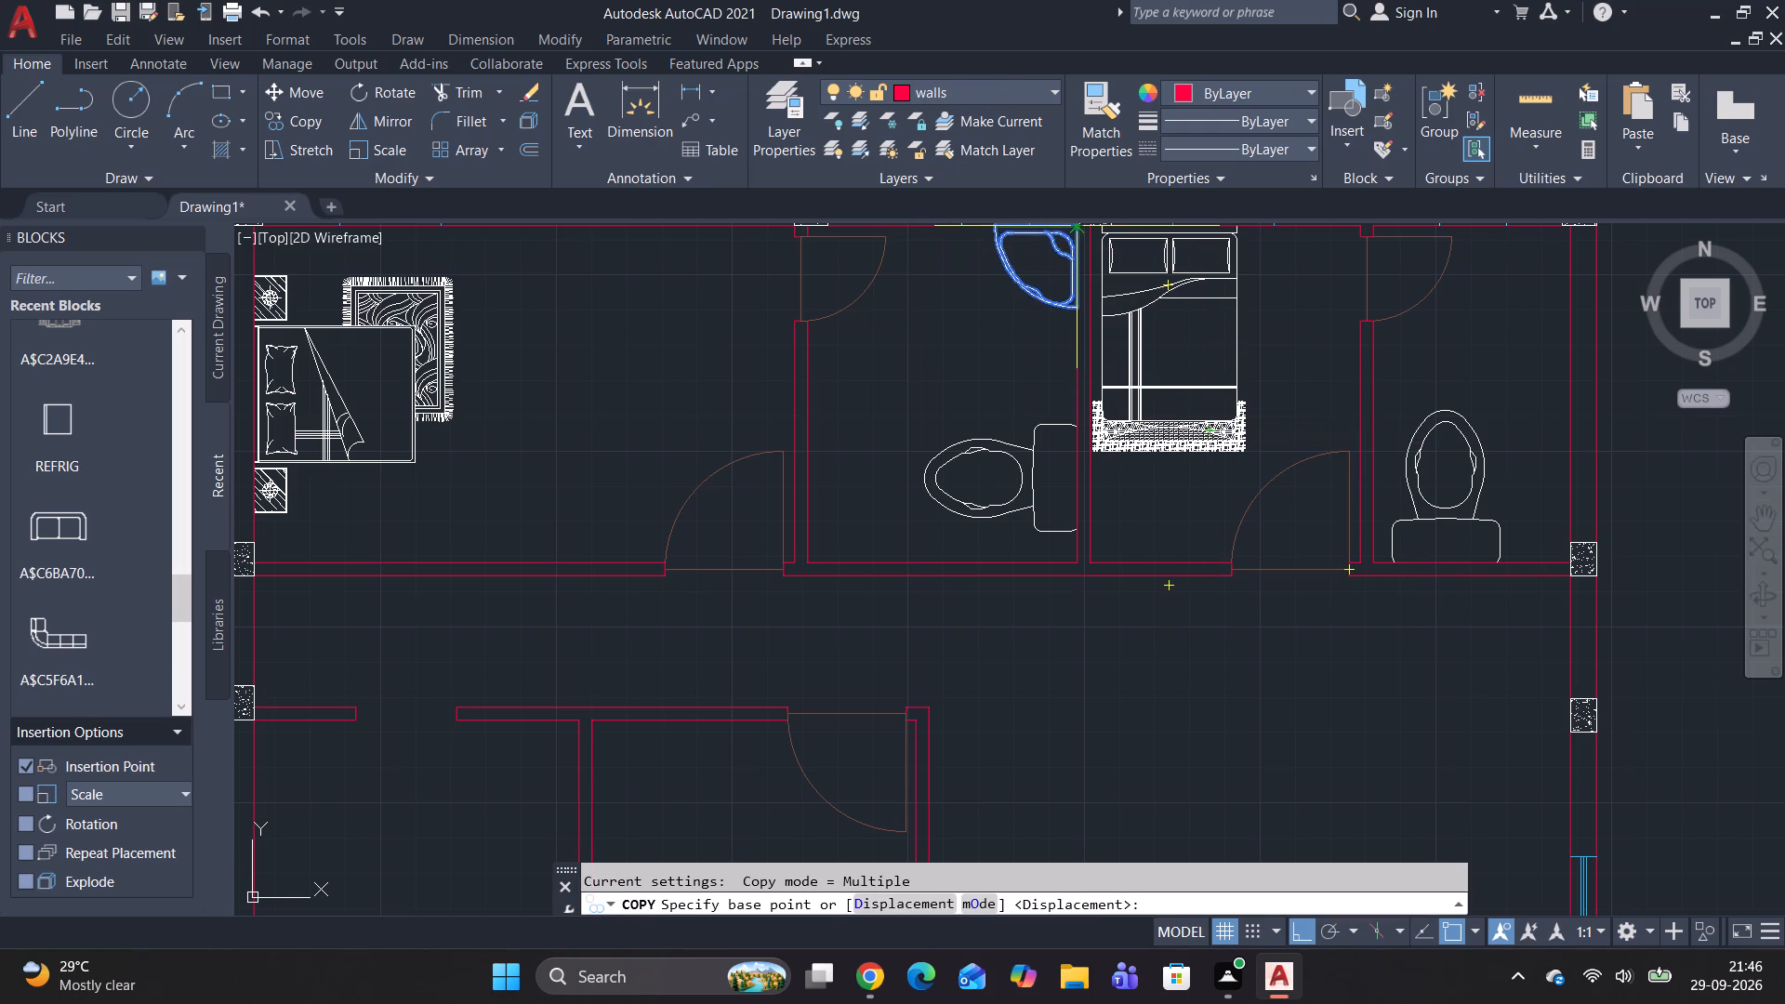
click(1077, 228)
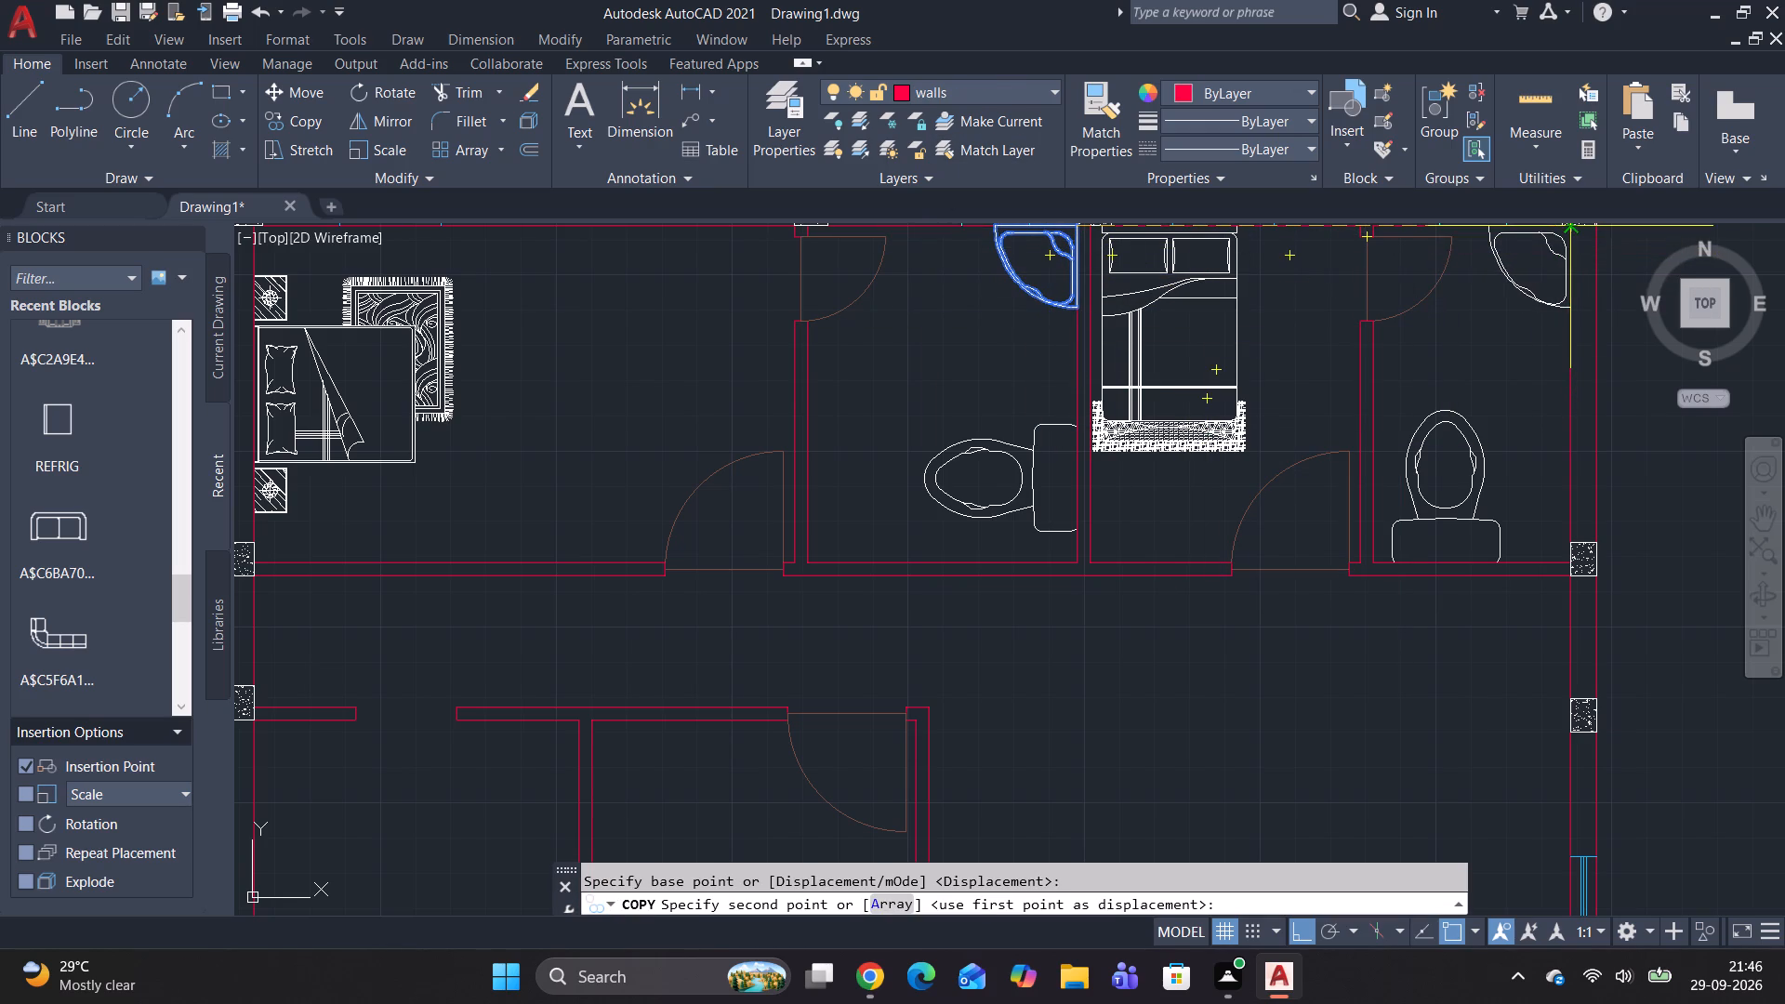
click(1567, 227)
scroll(1511, 320, down, 3)
key(space)
scroll(1505, 328, up, 3)
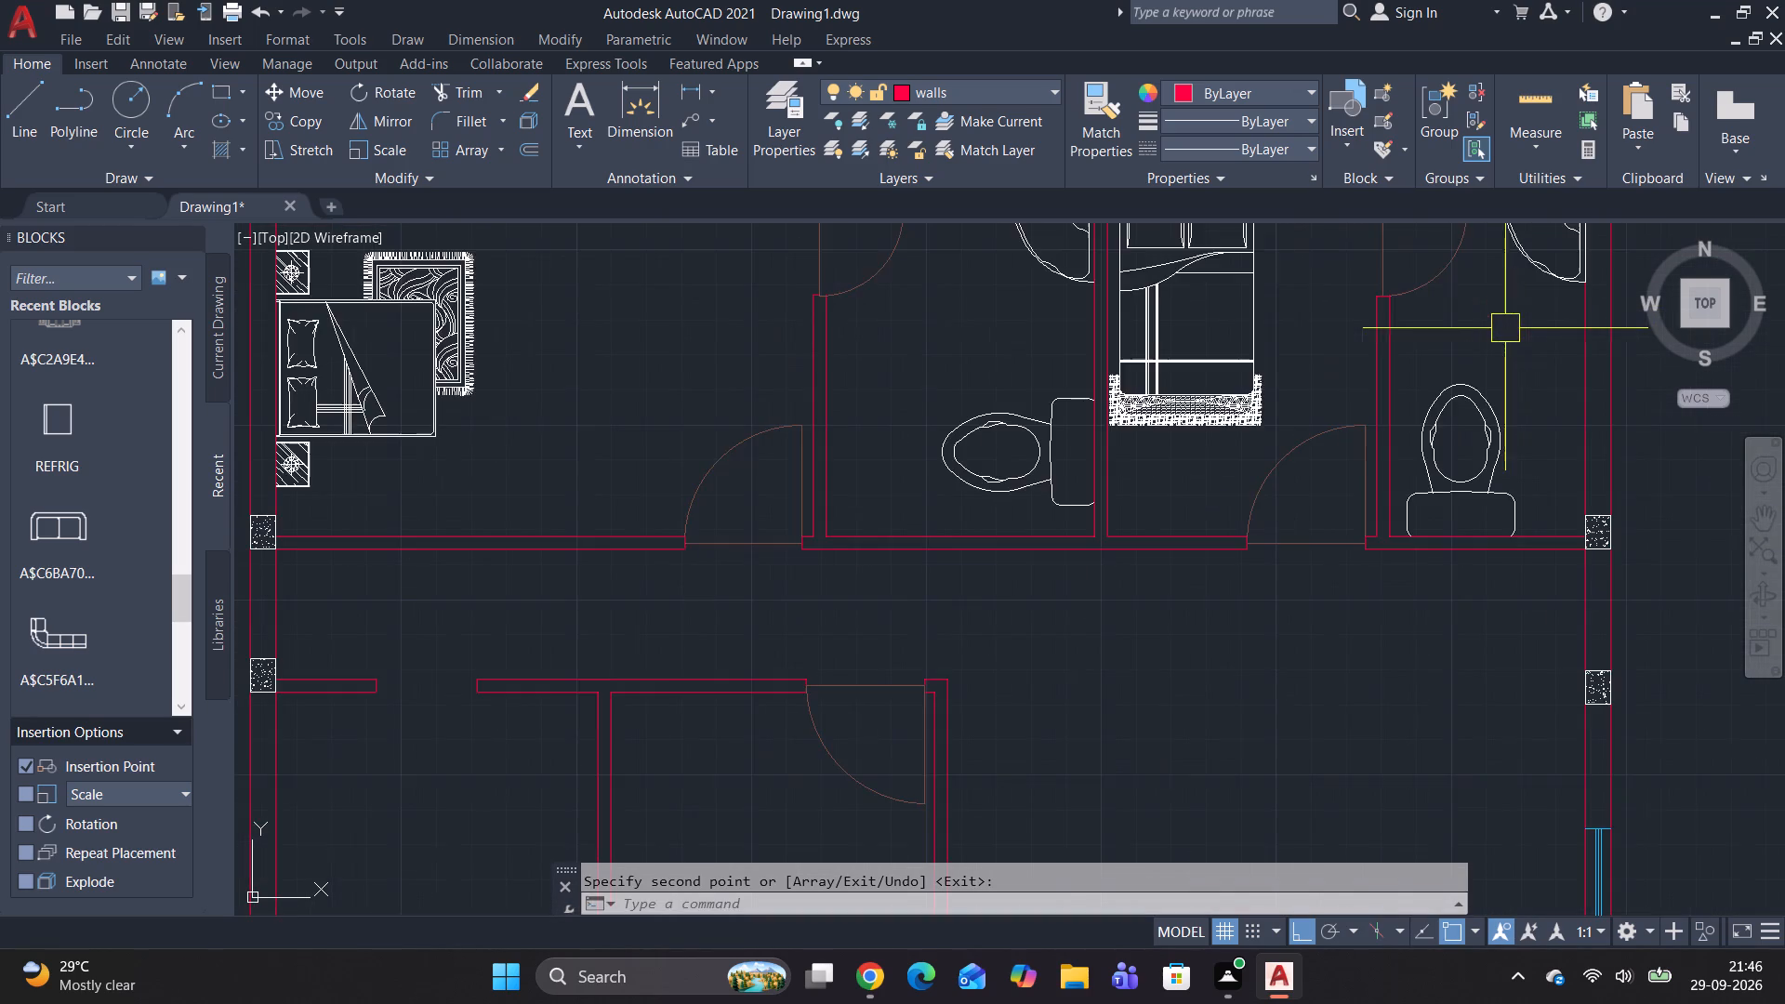
Scale the northeast bathroom's toilet by reference from its tank's southwest corner, setting the tank width to 2'6".
middle_drag(1559, 307, 1412, 443)
scroll(1412, 443, down, 2)
middle_drag(1346, 650, 1315, 550)
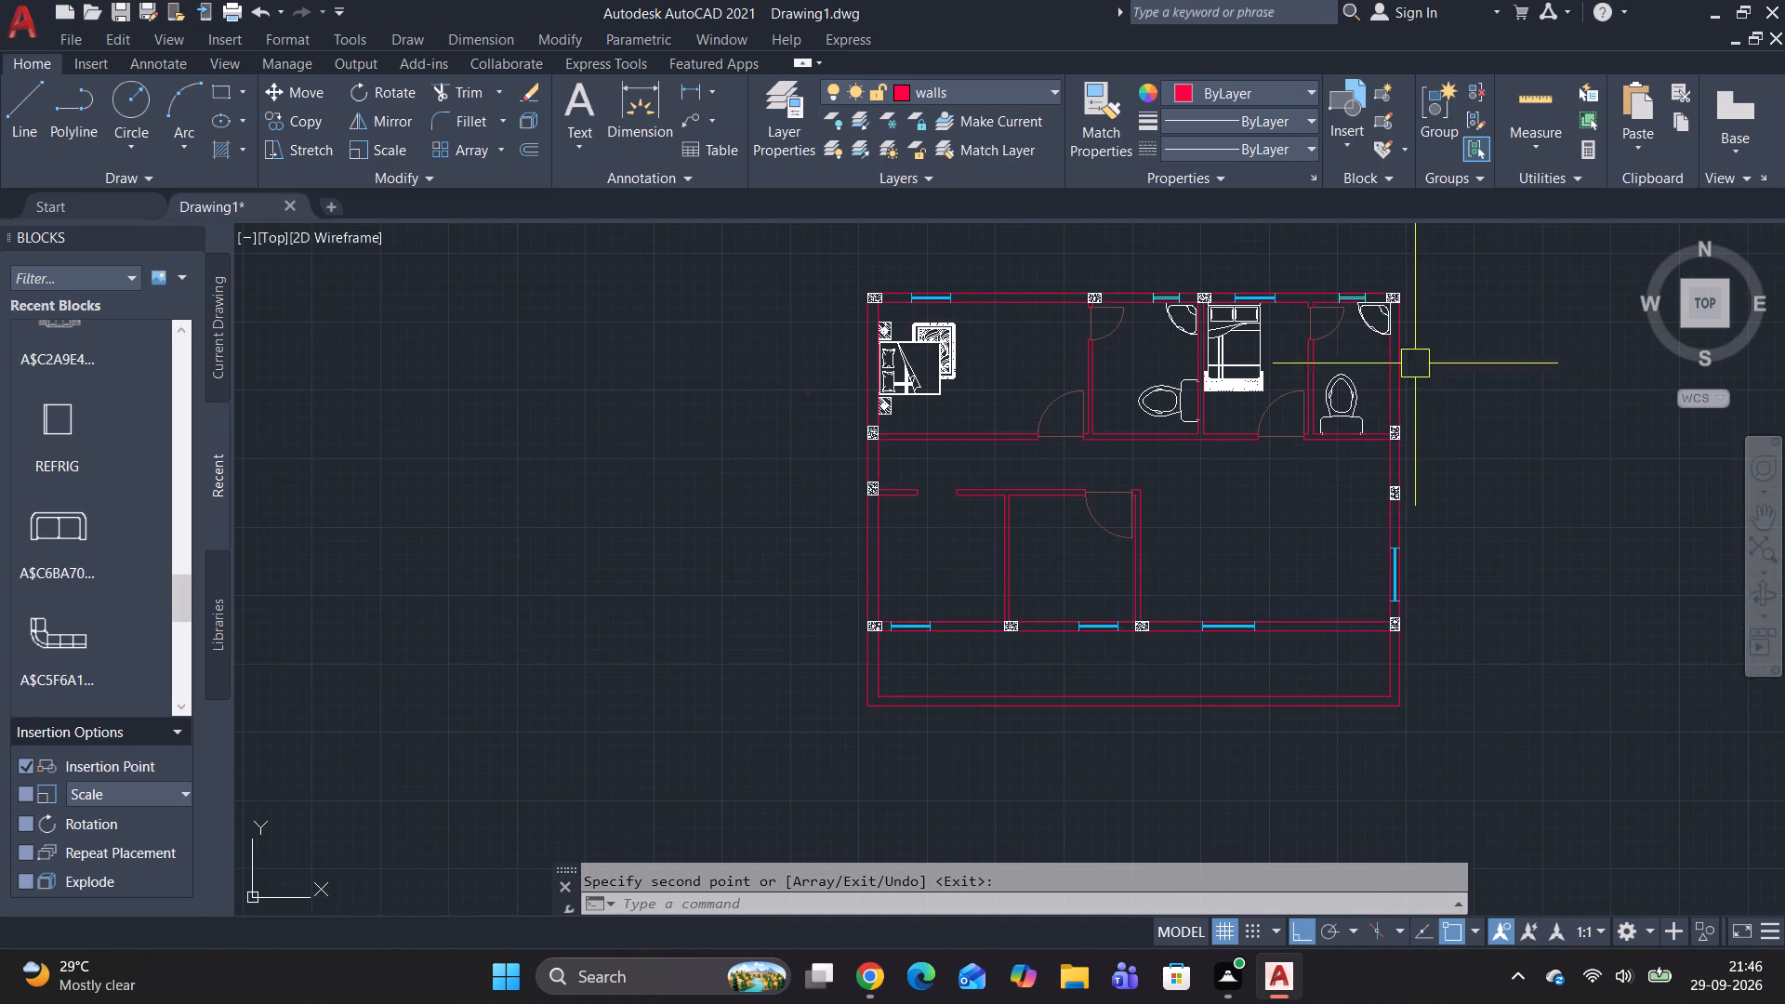
scroll(1385, 302, up, 2)
click(1287, 541)
text(sc)
key(space)
click(1222, 630)
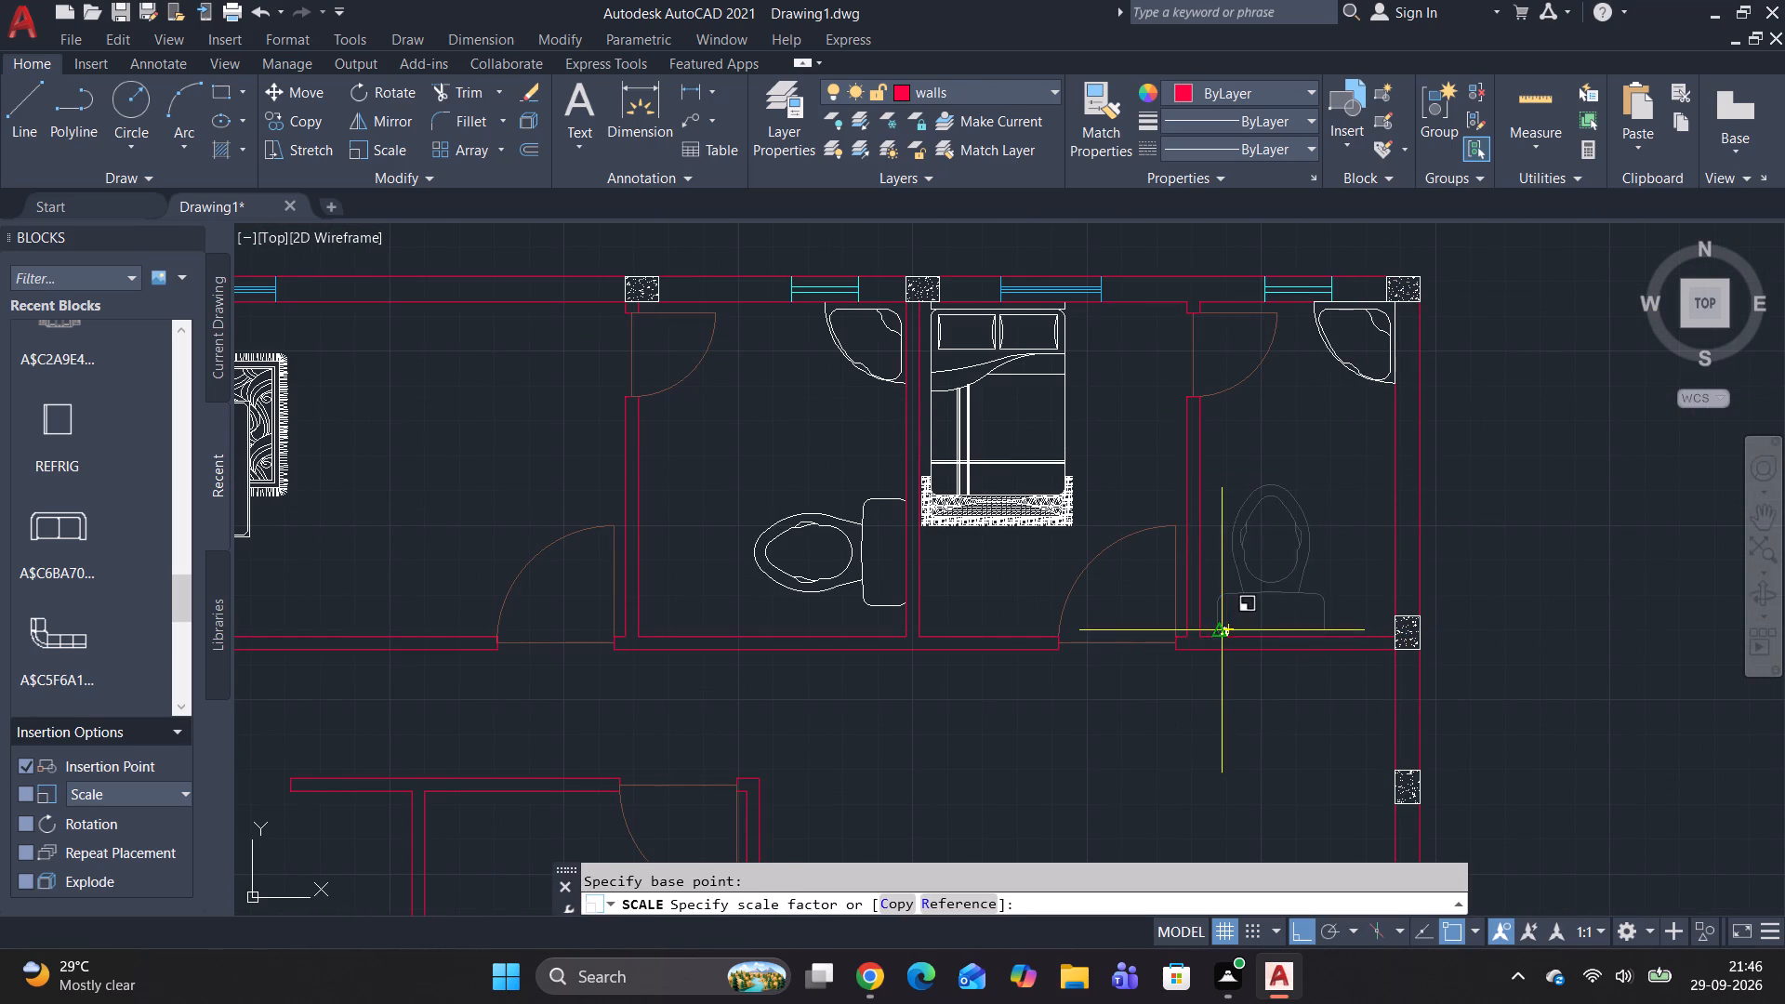
text(re)
key(space)
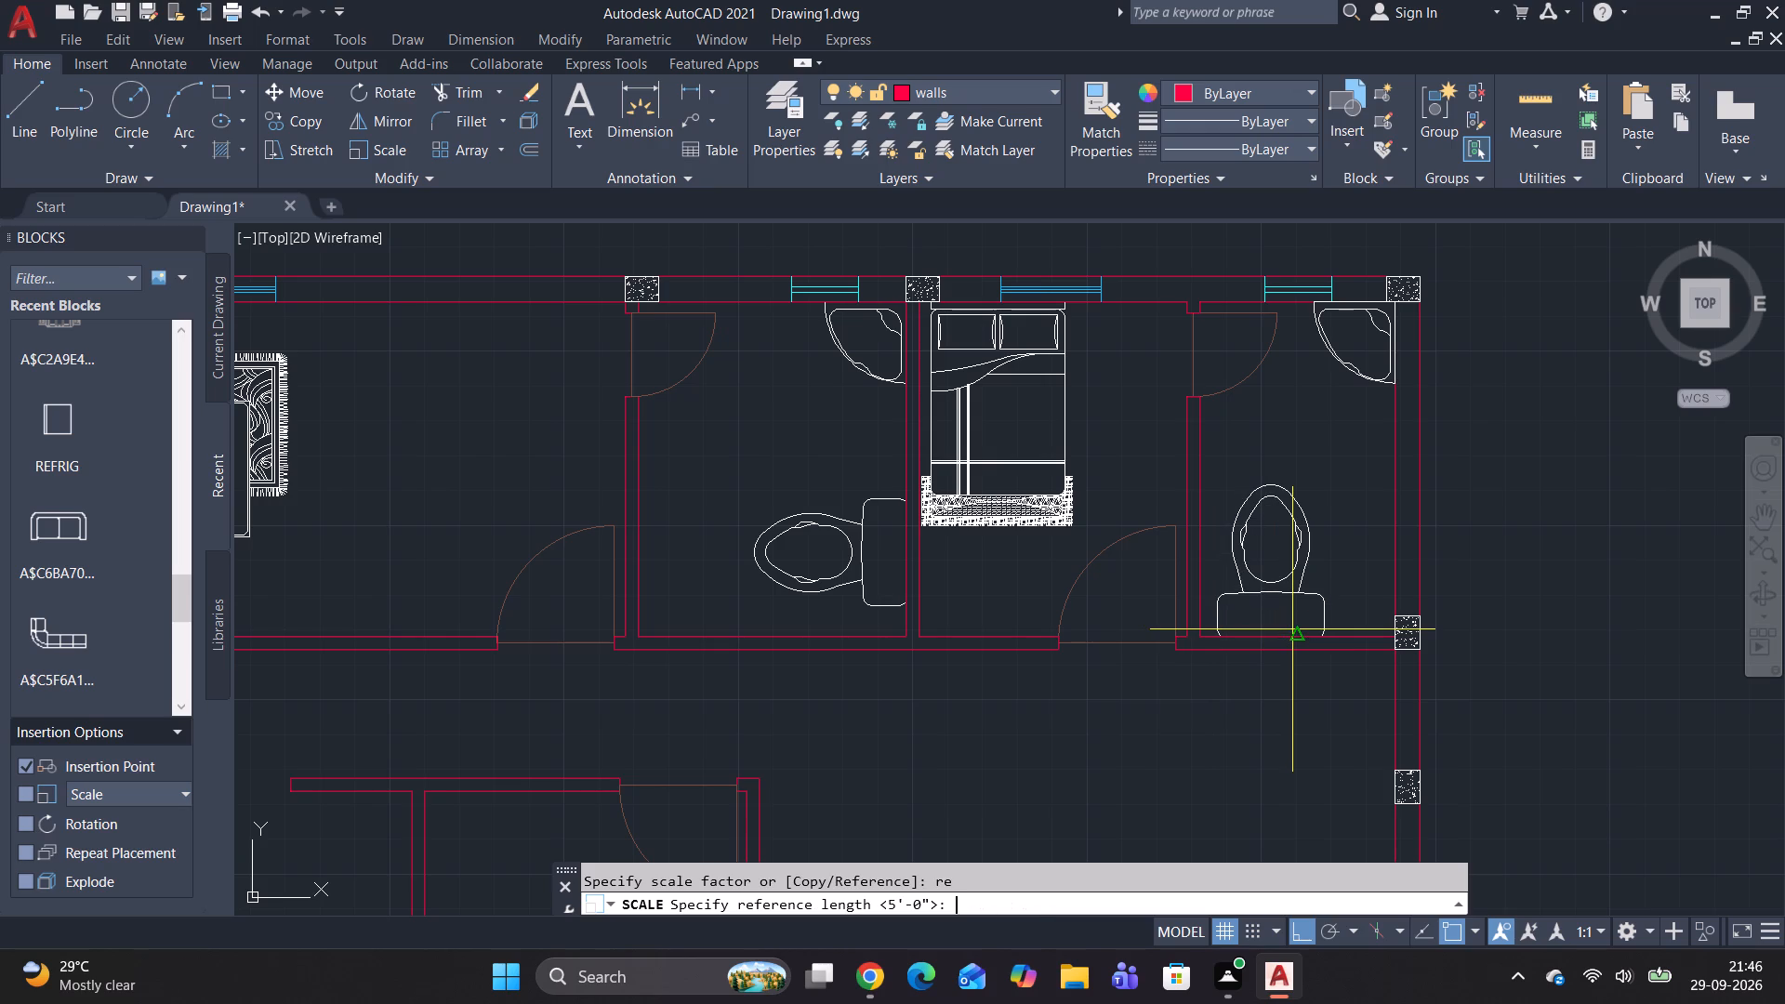
click(1217, 639)
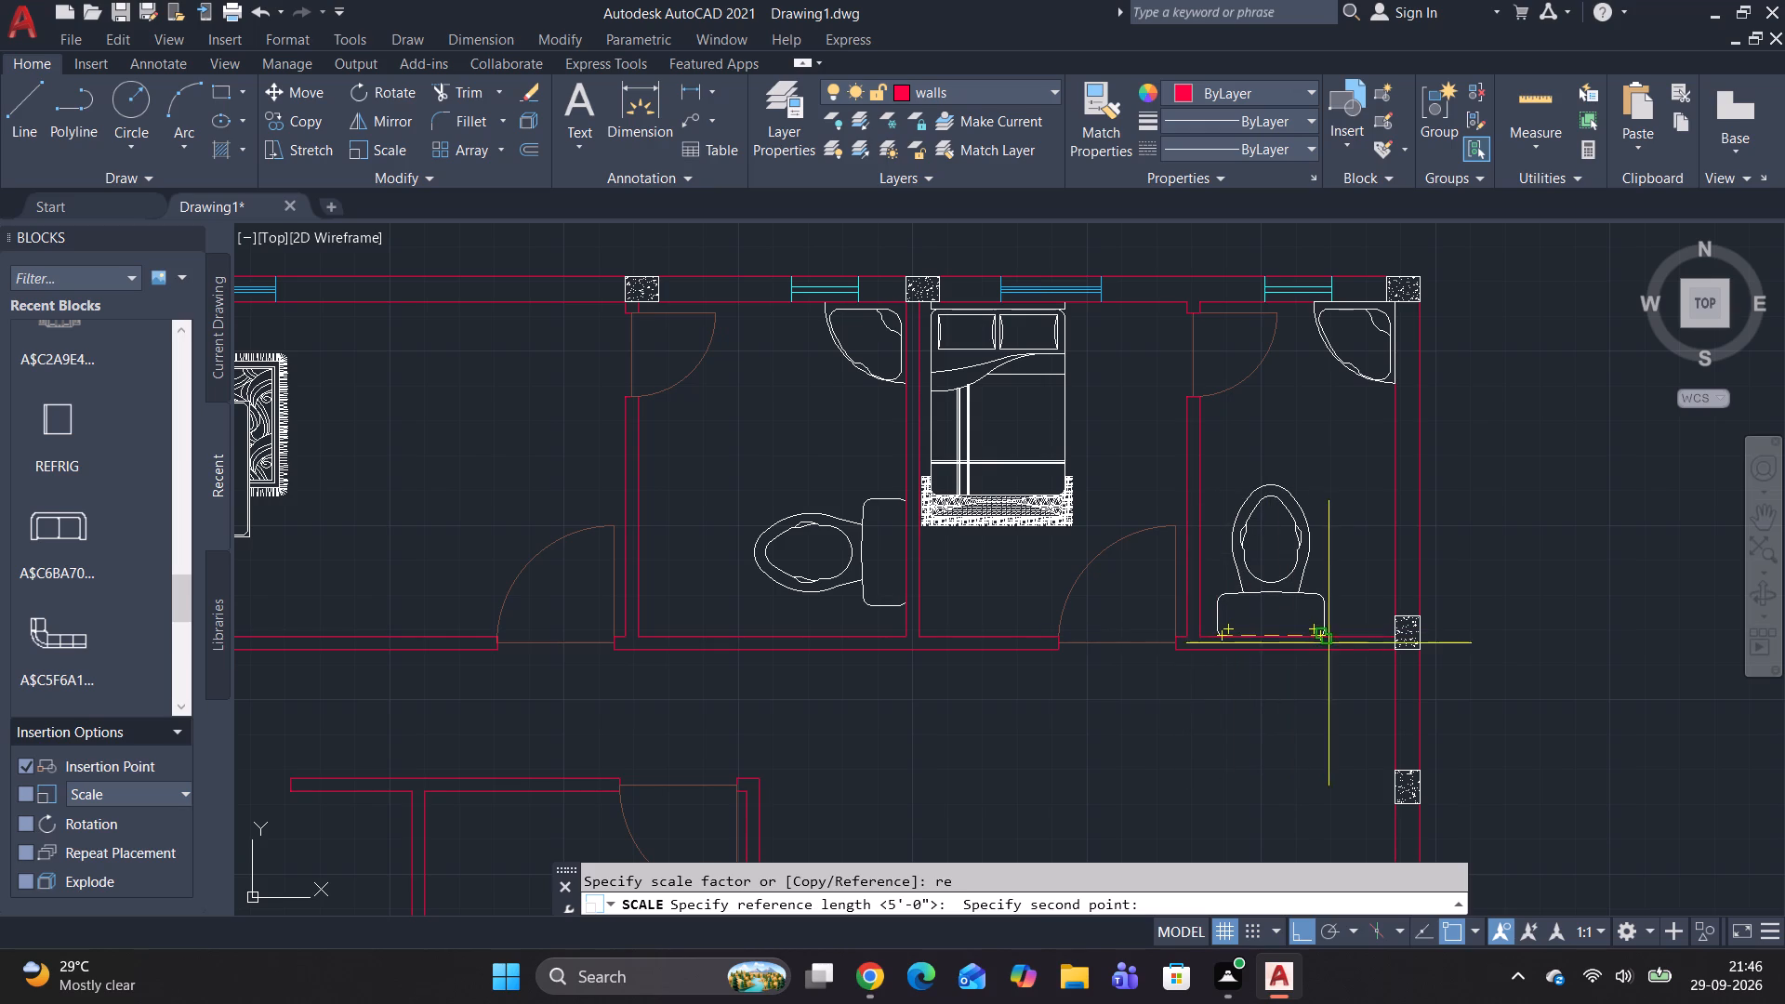
click(1326, 634)
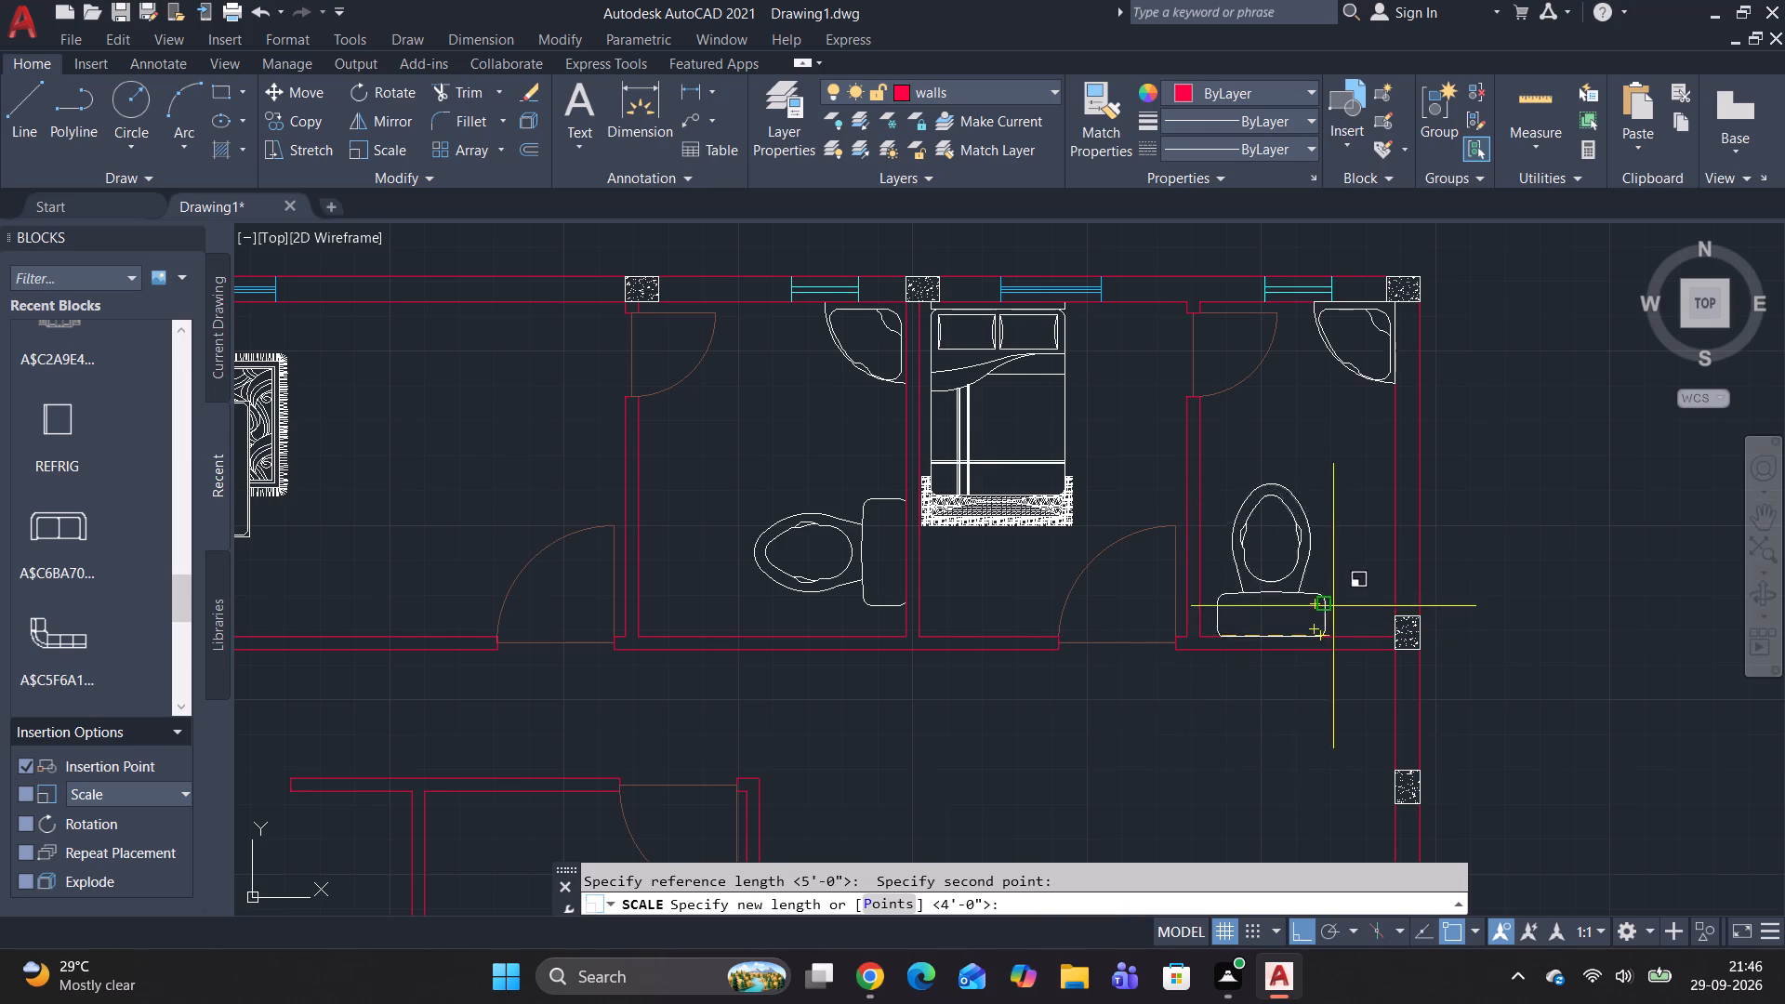
text(2'6")
key(space)
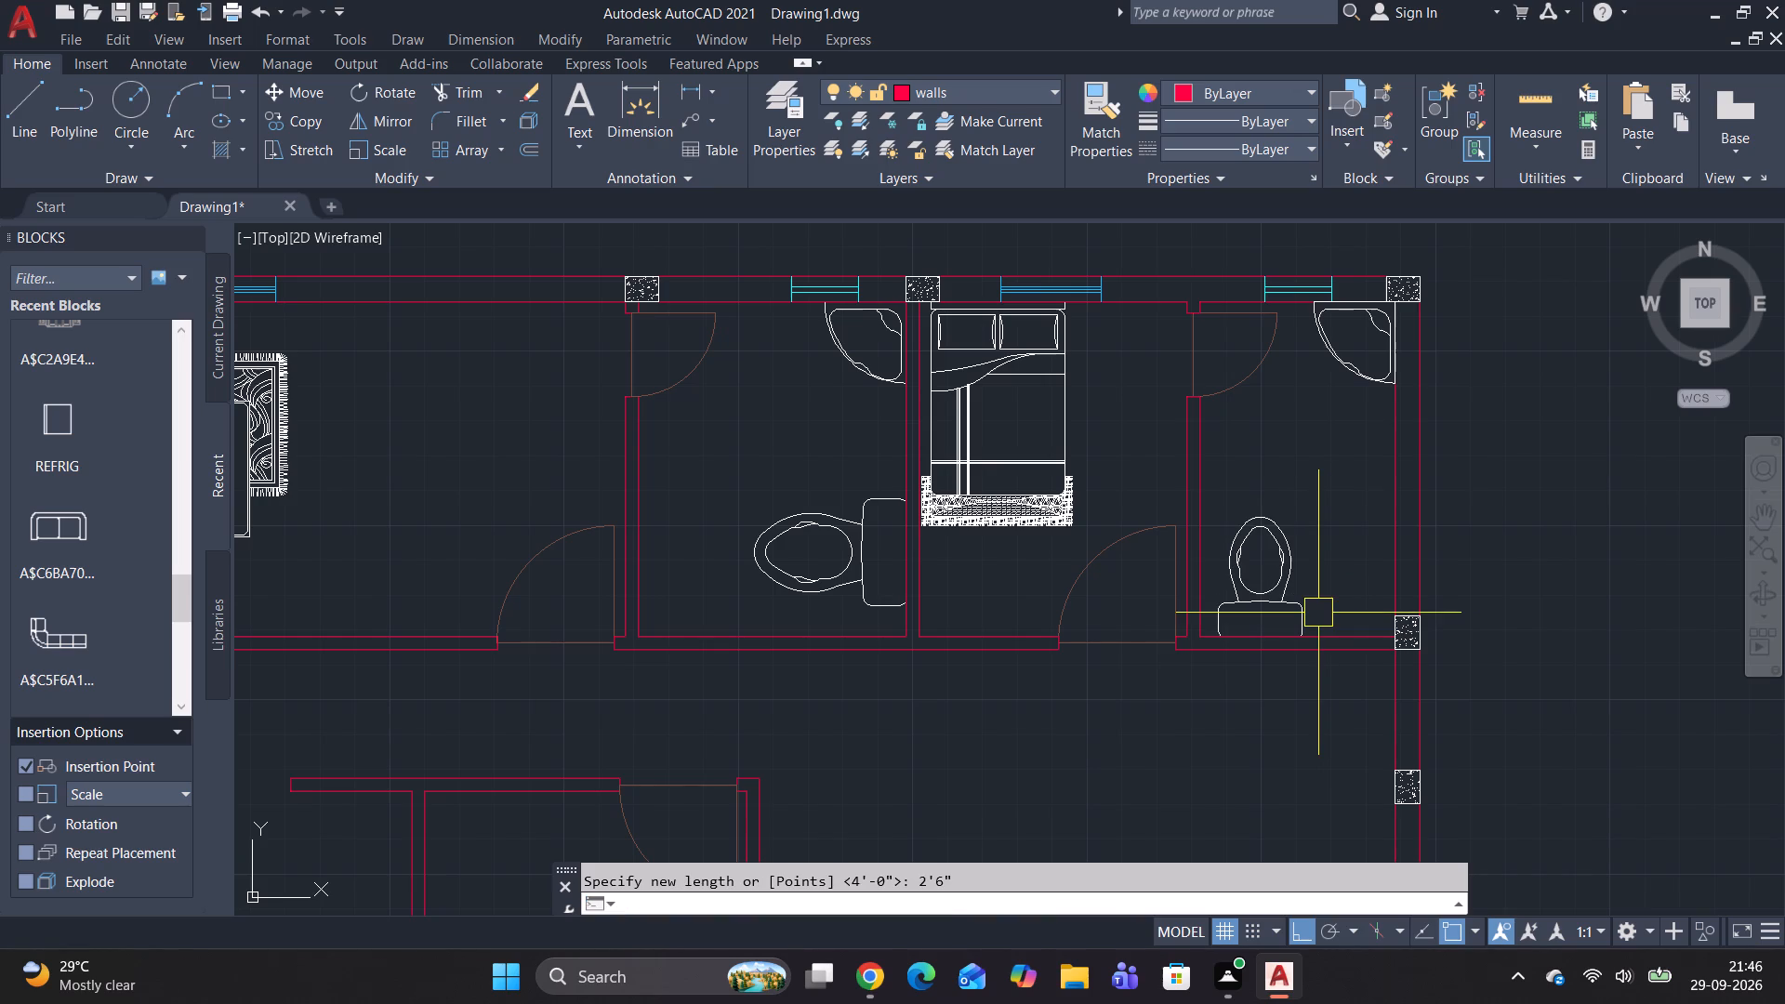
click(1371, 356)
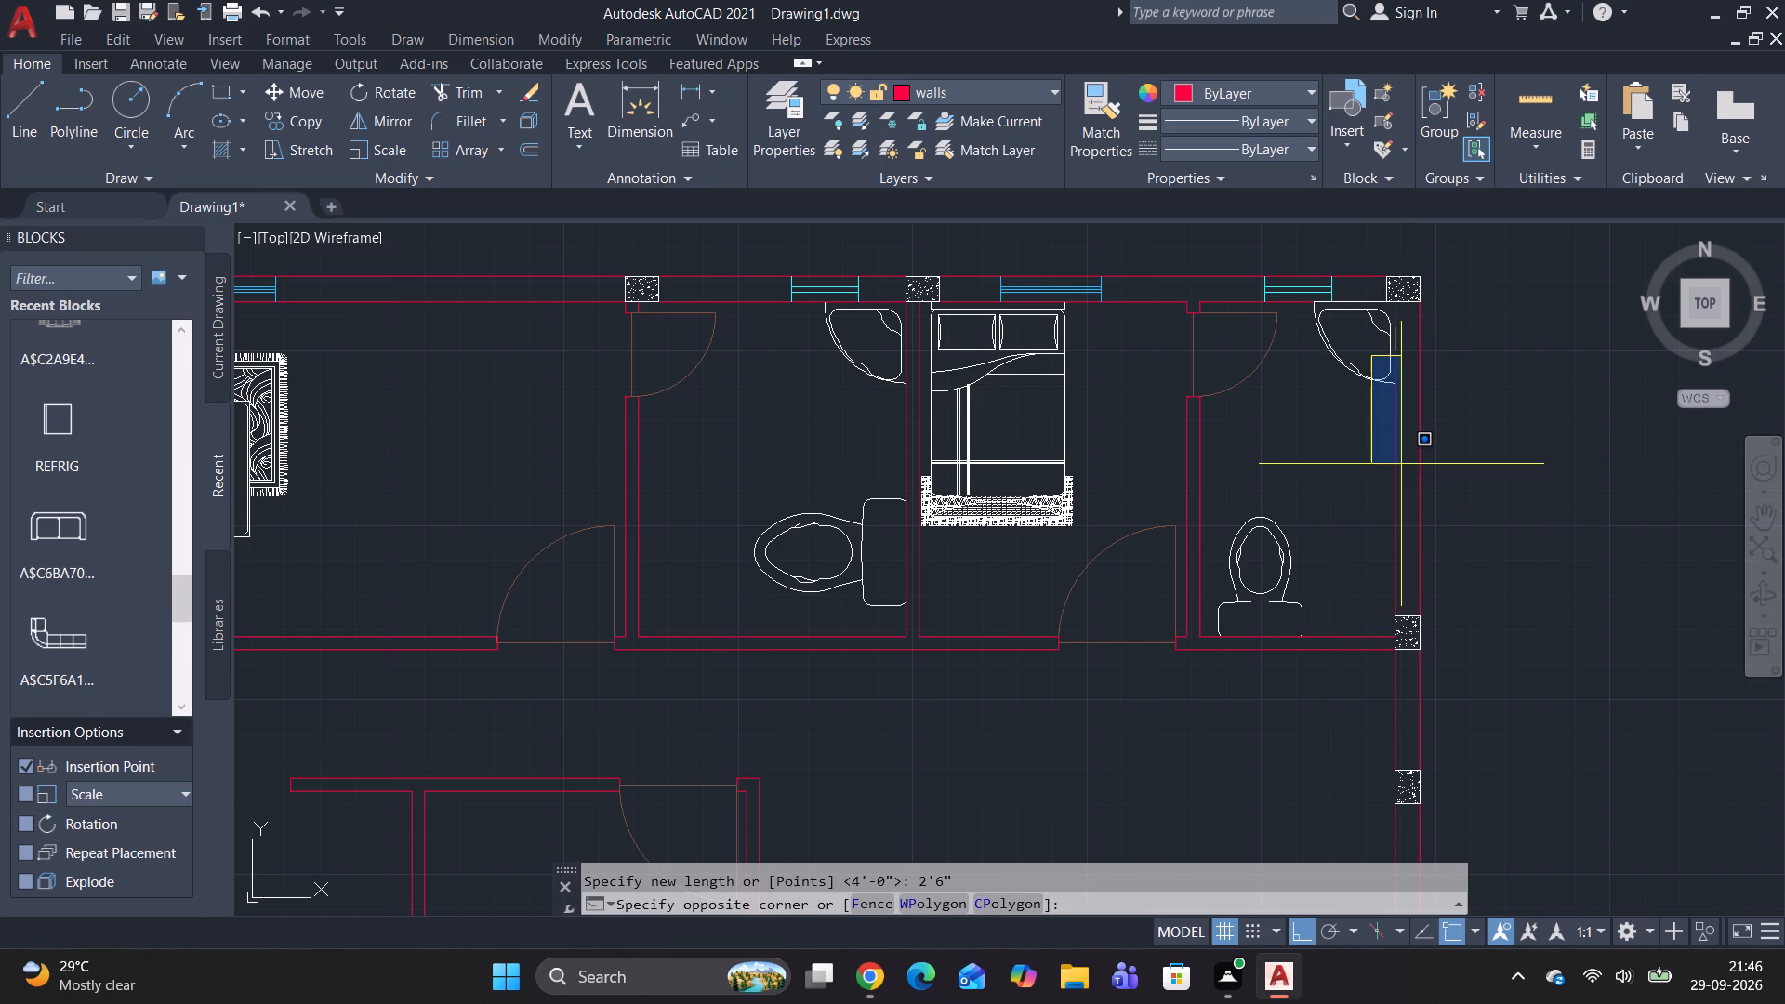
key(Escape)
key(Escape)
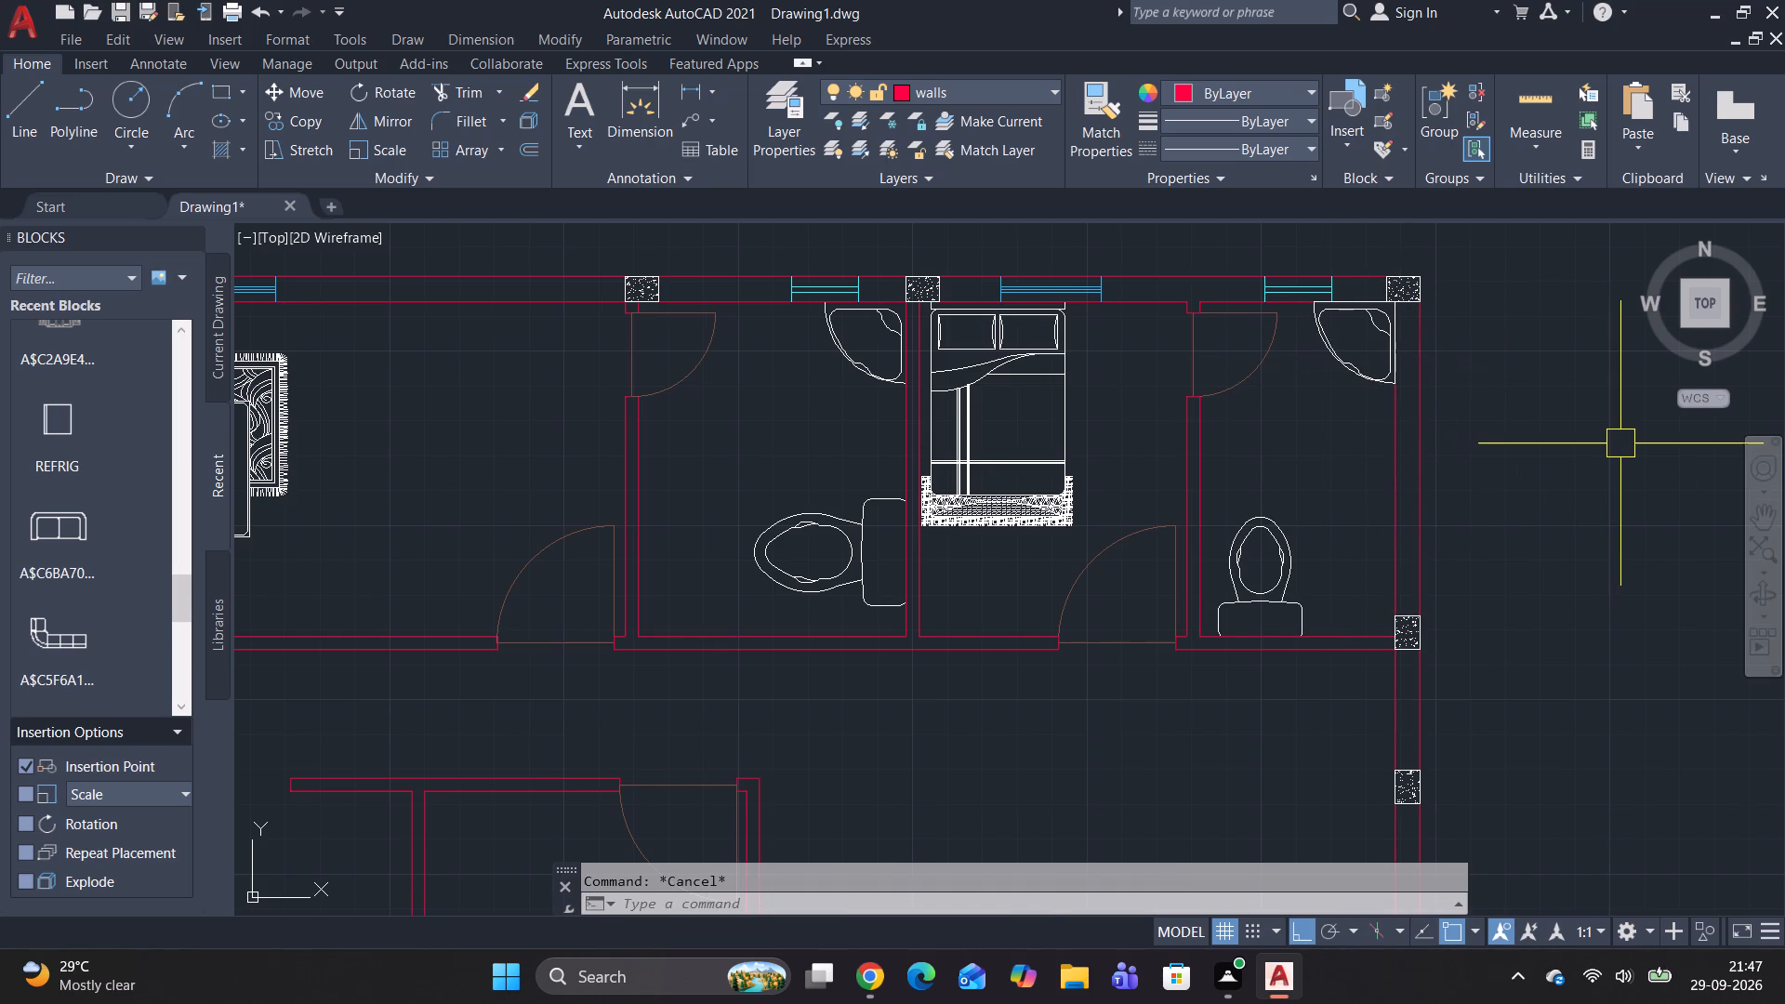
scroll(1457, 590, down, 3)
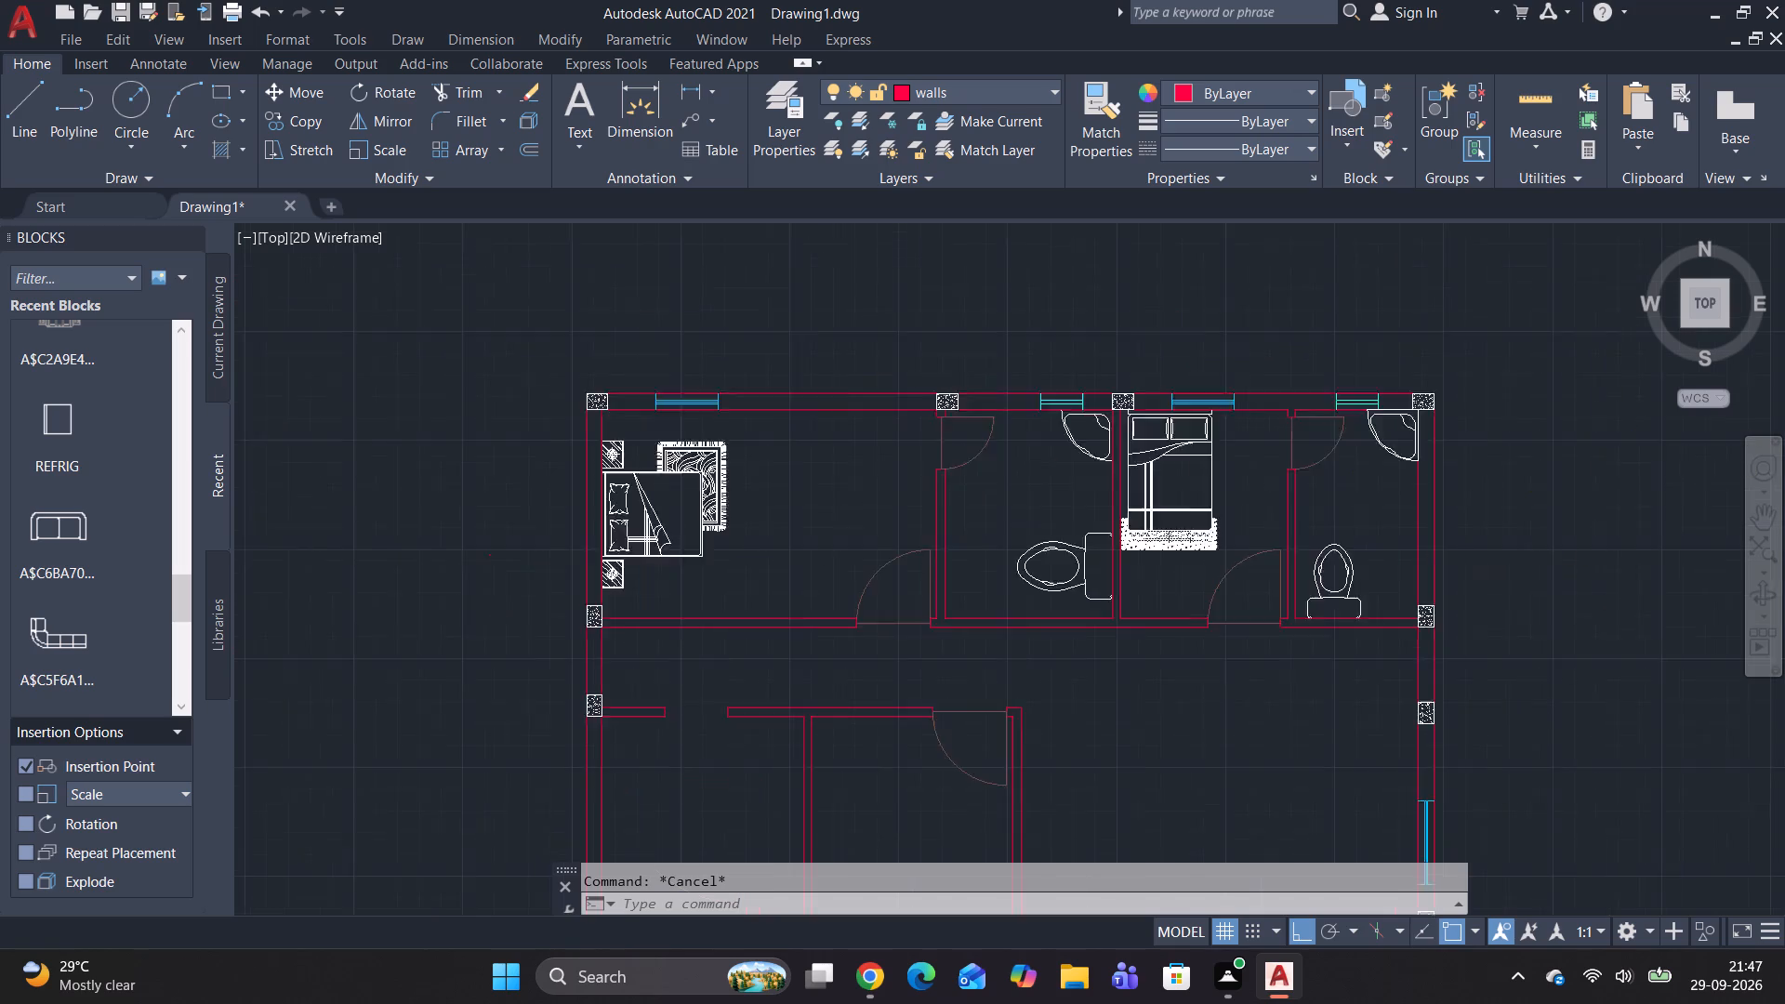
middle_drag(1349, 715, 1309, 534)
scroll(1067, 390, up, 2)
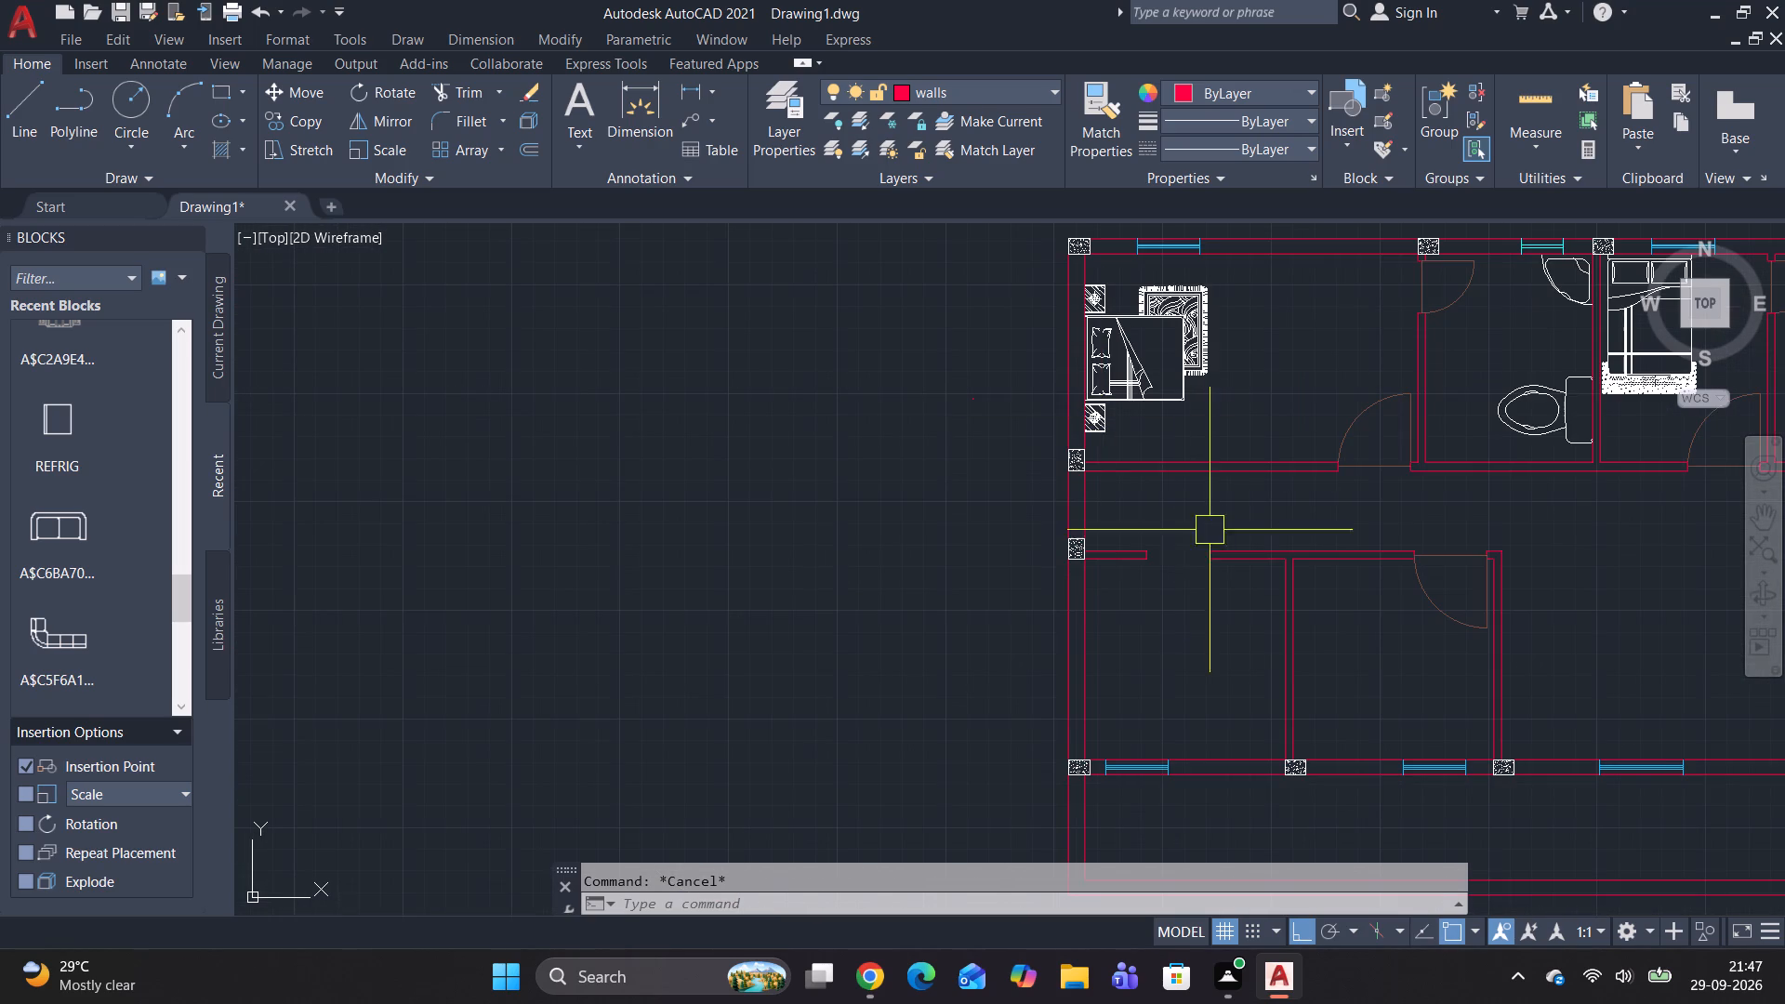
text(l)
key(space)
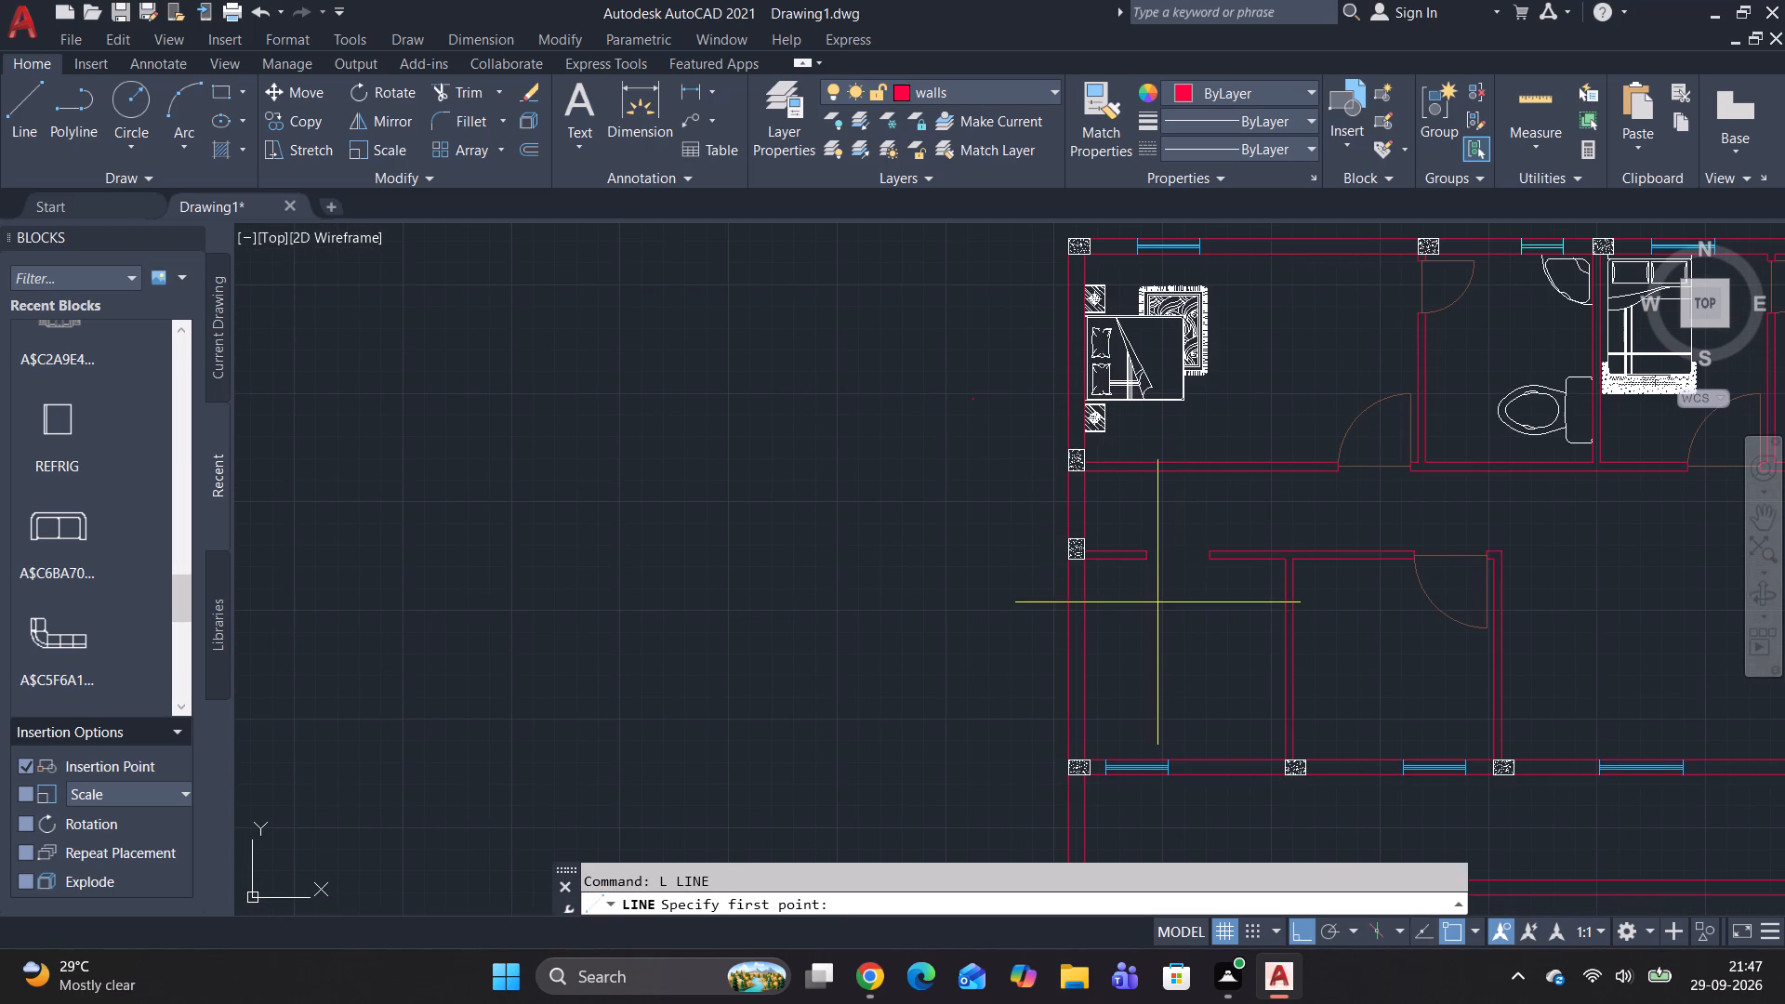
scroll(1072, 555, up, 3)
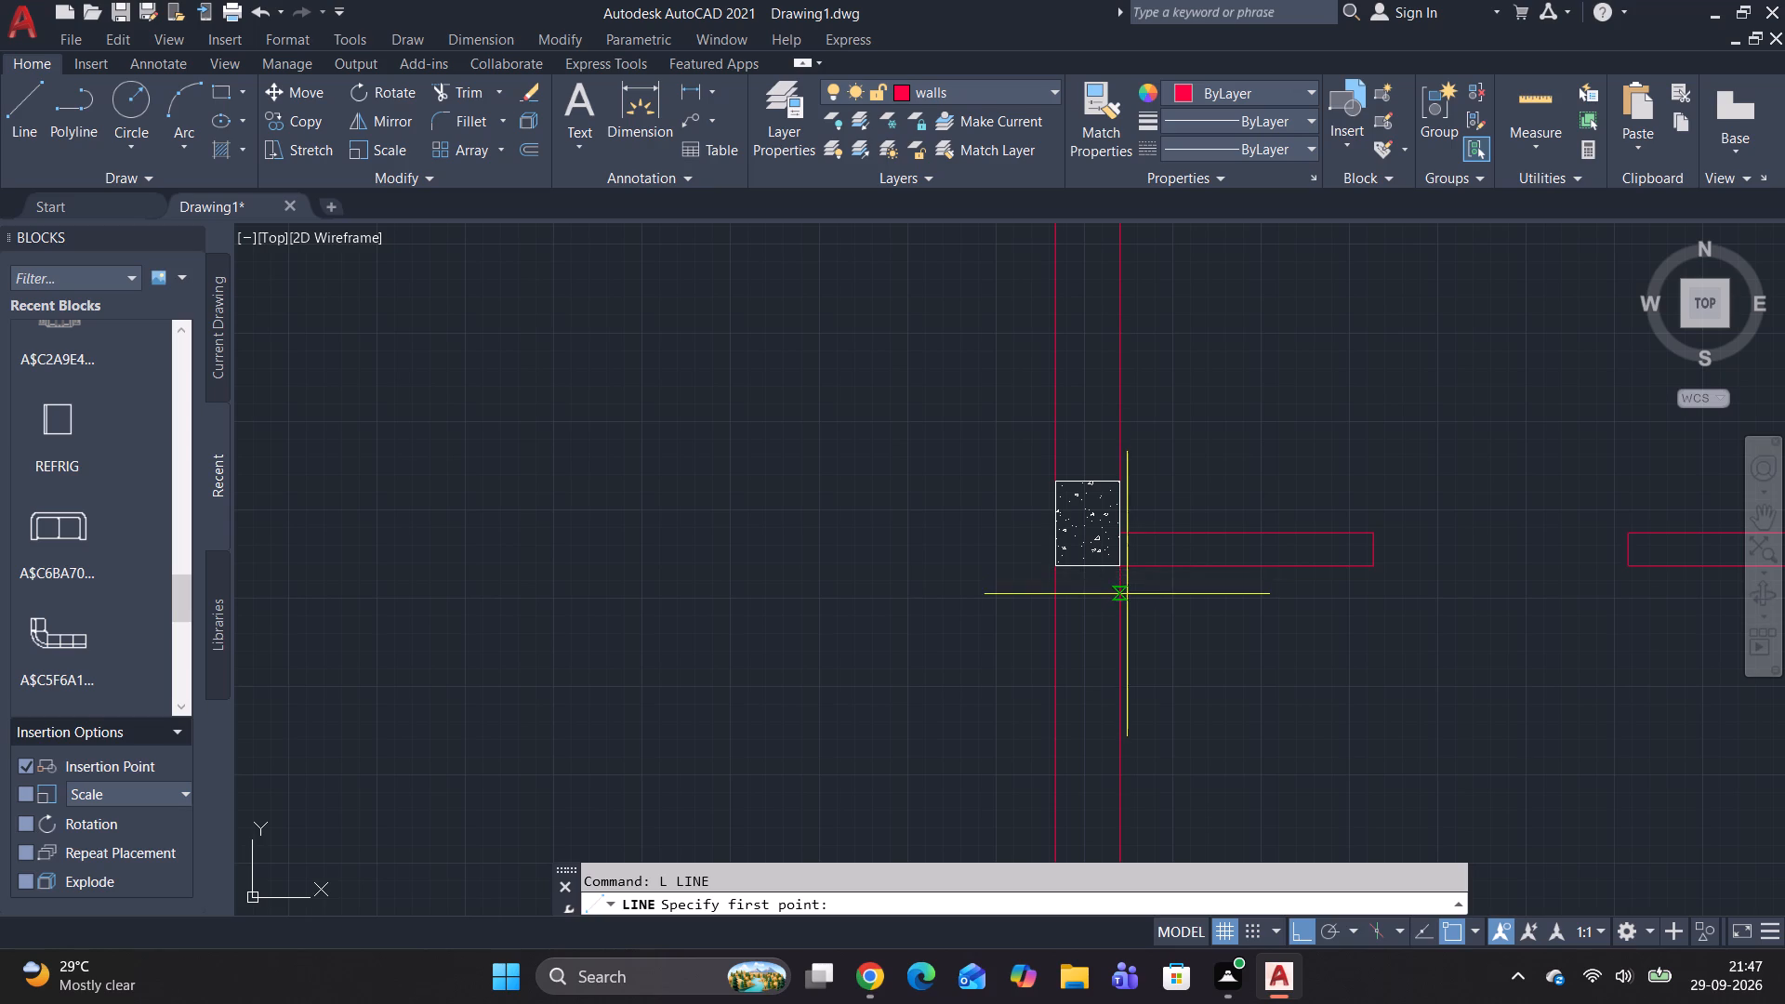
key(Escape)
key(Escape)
Insert the REFRIG block in the empty space west of the house plan.
click(42, 415)
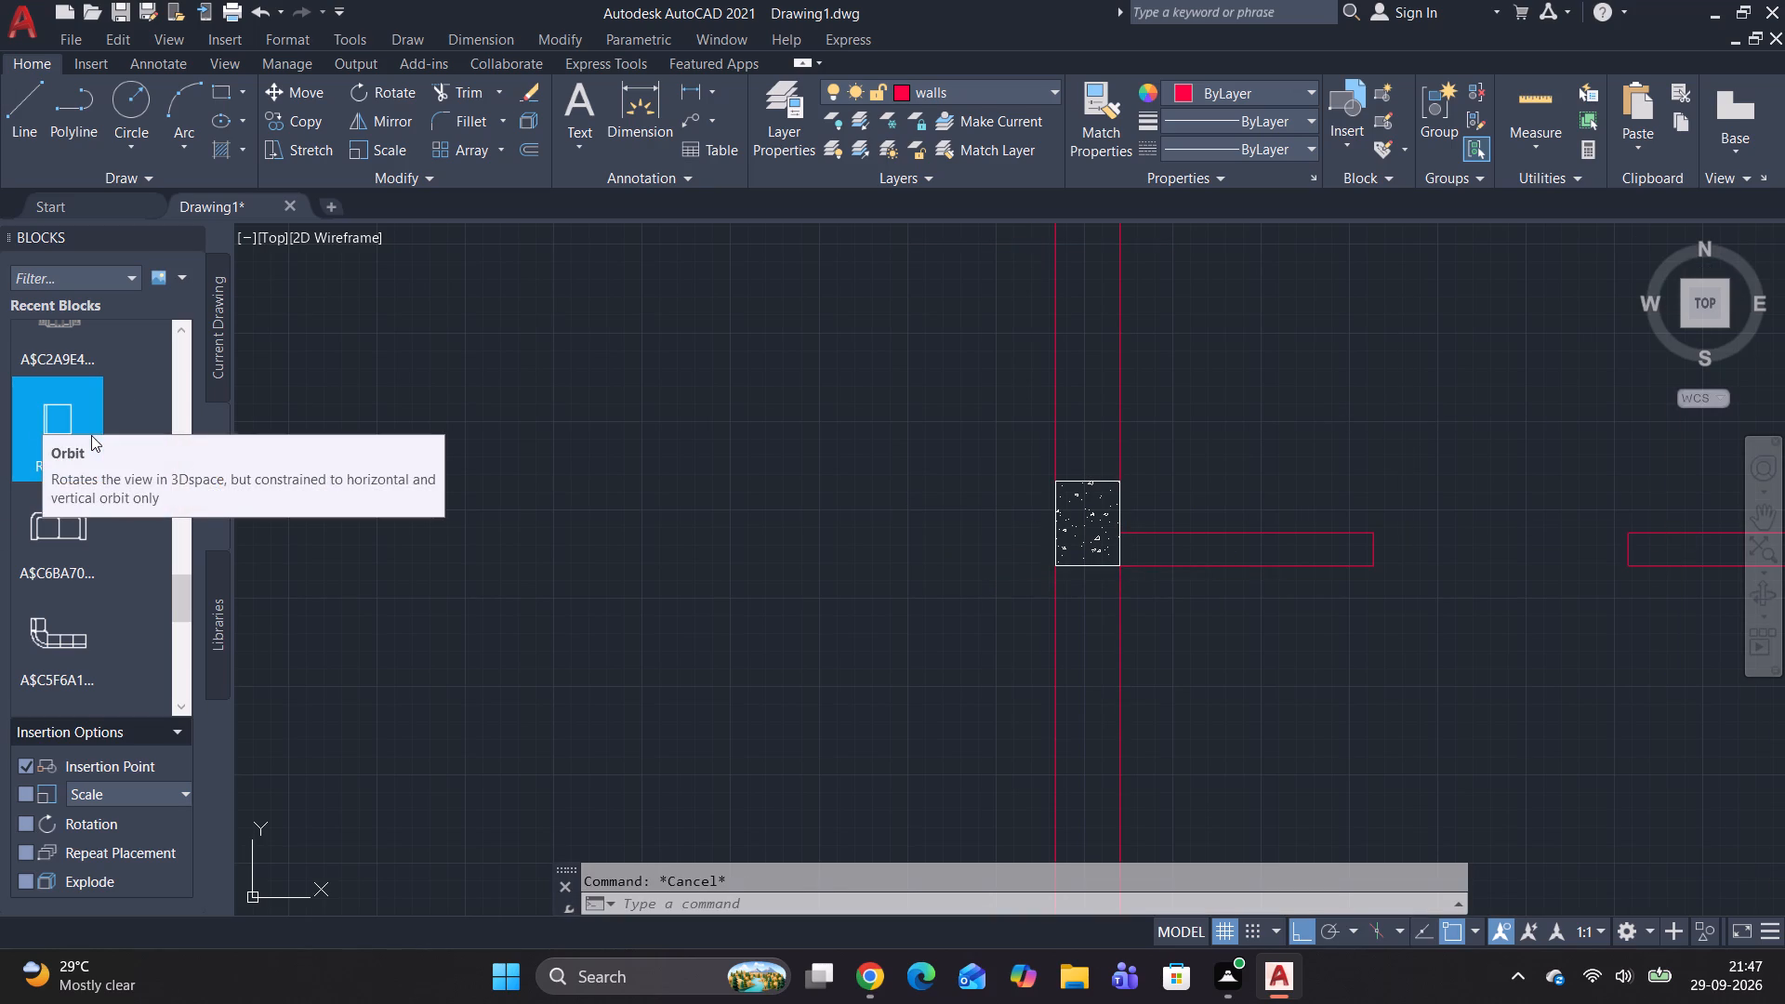
double_click(91, 435)
click(427, 467)
Rotate the tiny inserted refrigerator block 90° about a point just beside its southeast corner.
scroll(390, 452, up, 3)
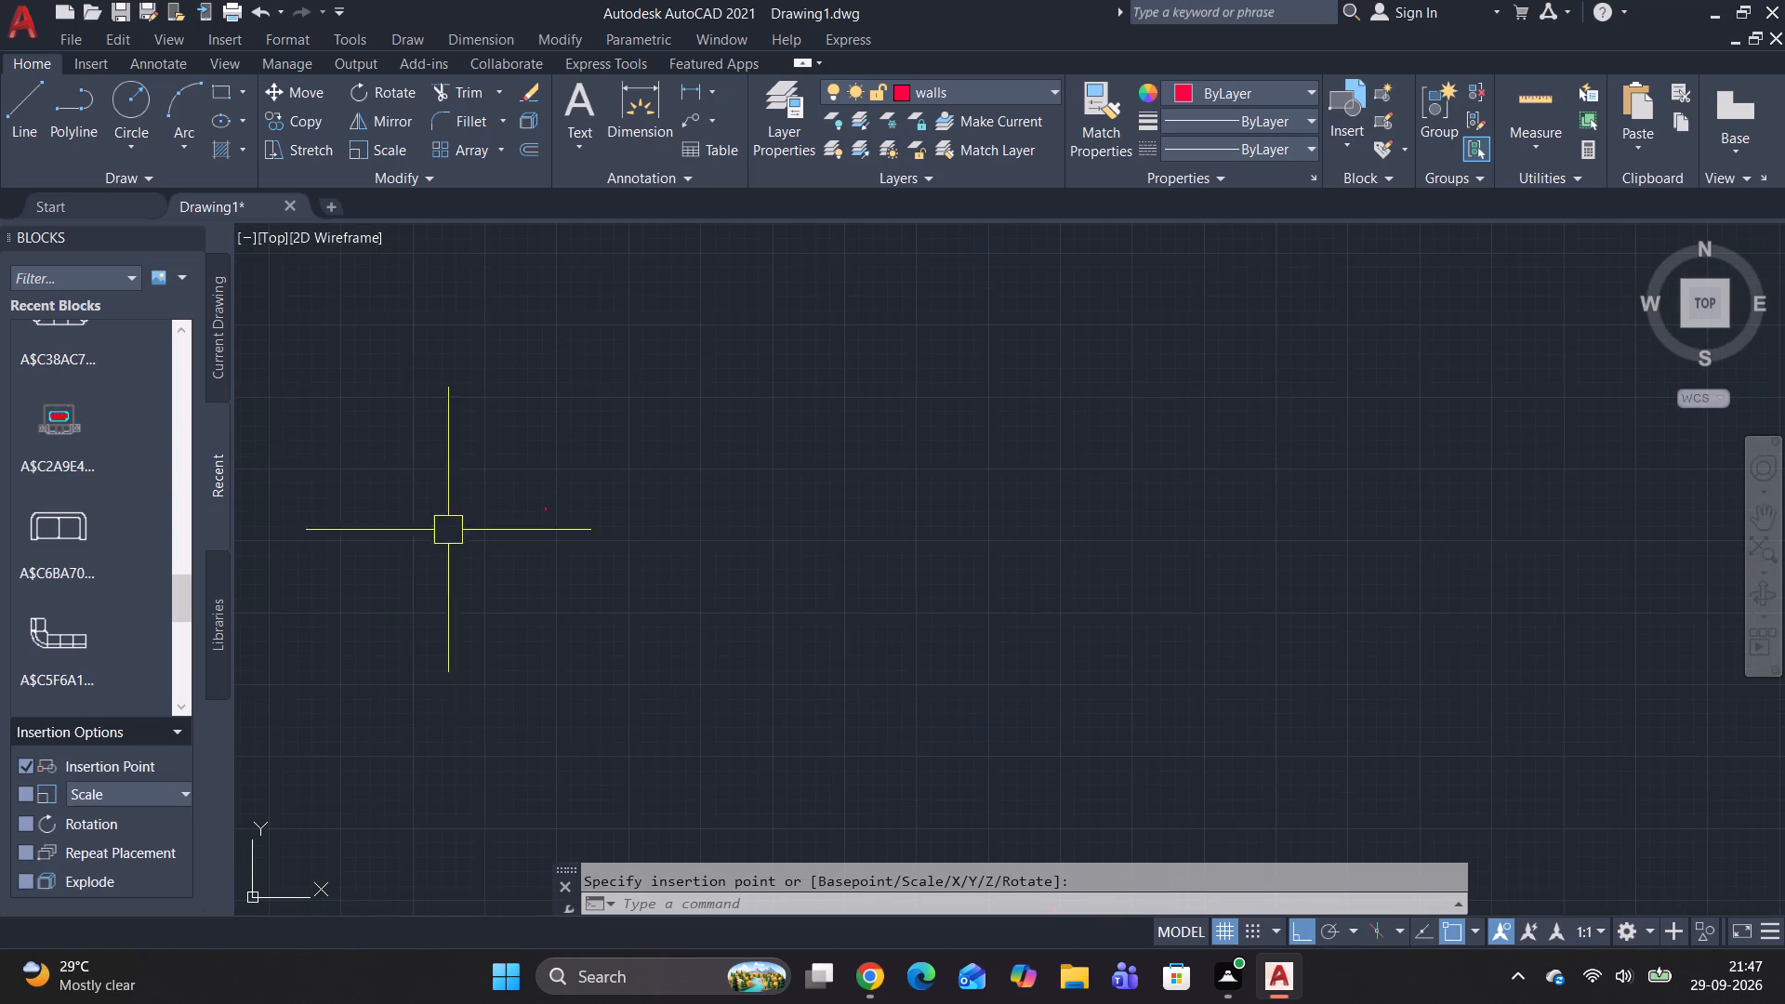
scroll(481, 540, up, 4)
scroll(821, 347, up, 2)
middle_drag(821, 347, 823, 431)
scroll(816, 431, up, 2)
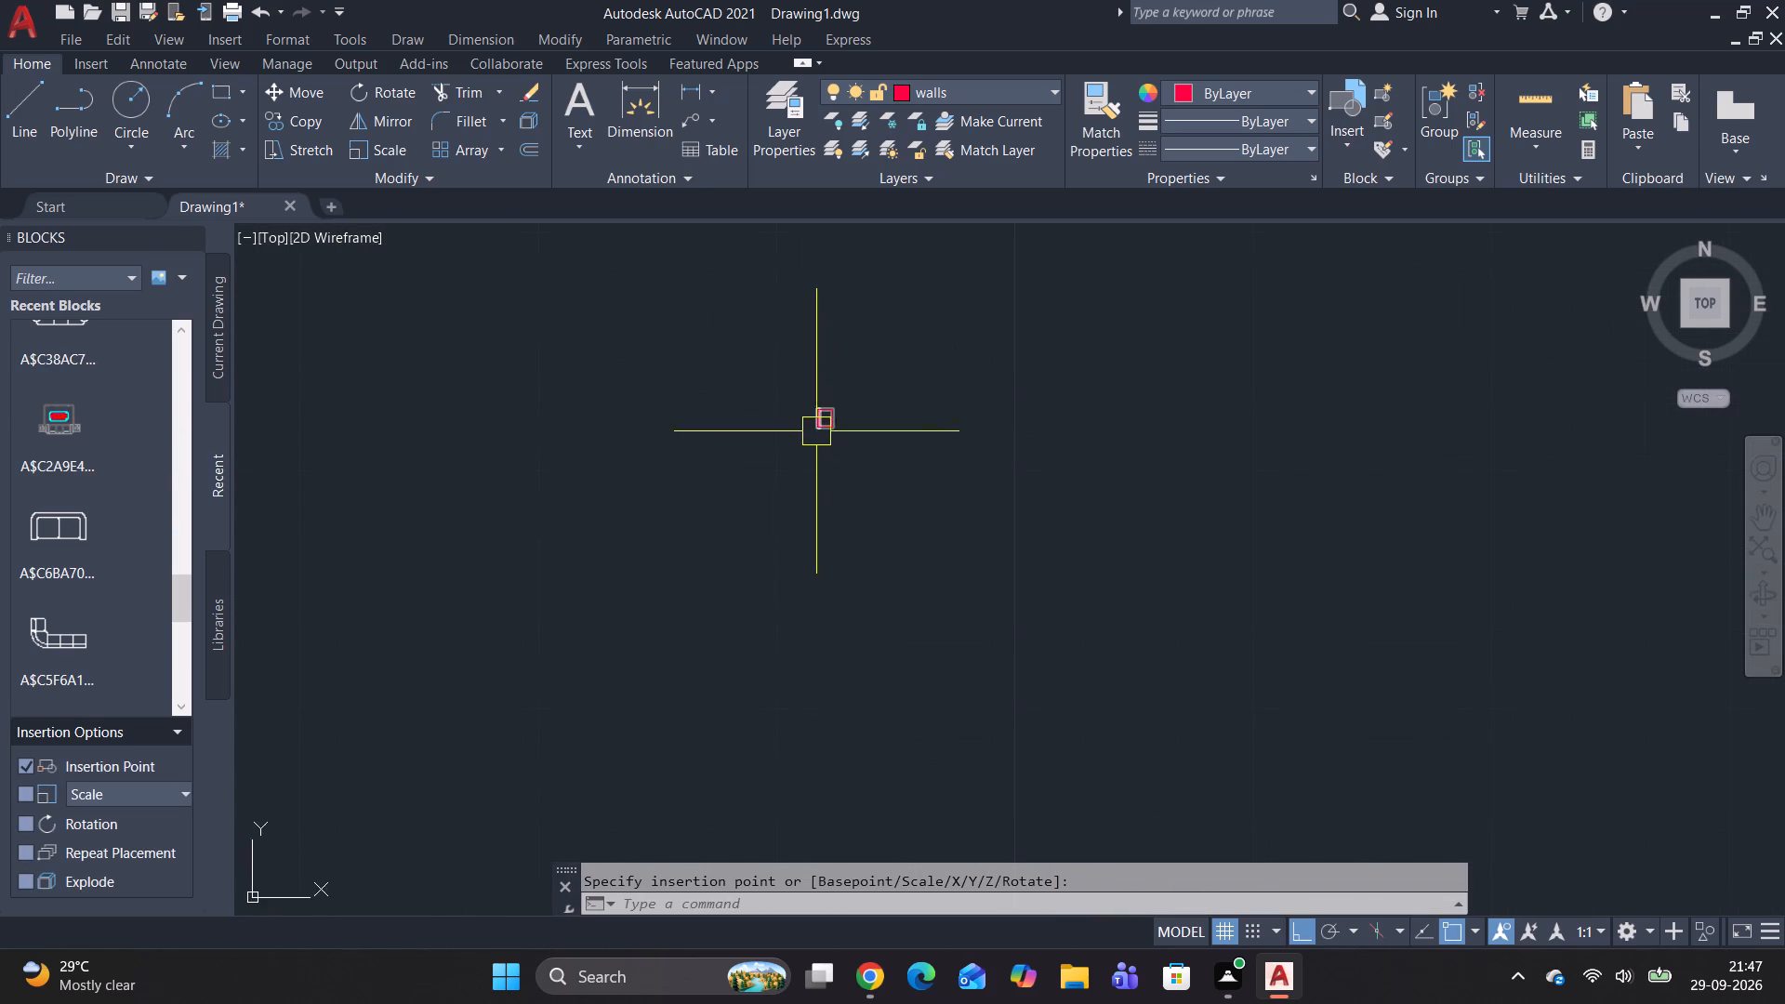
scroll(816, 431, up, 2)
middle_drag(850, 364, 802, 511)
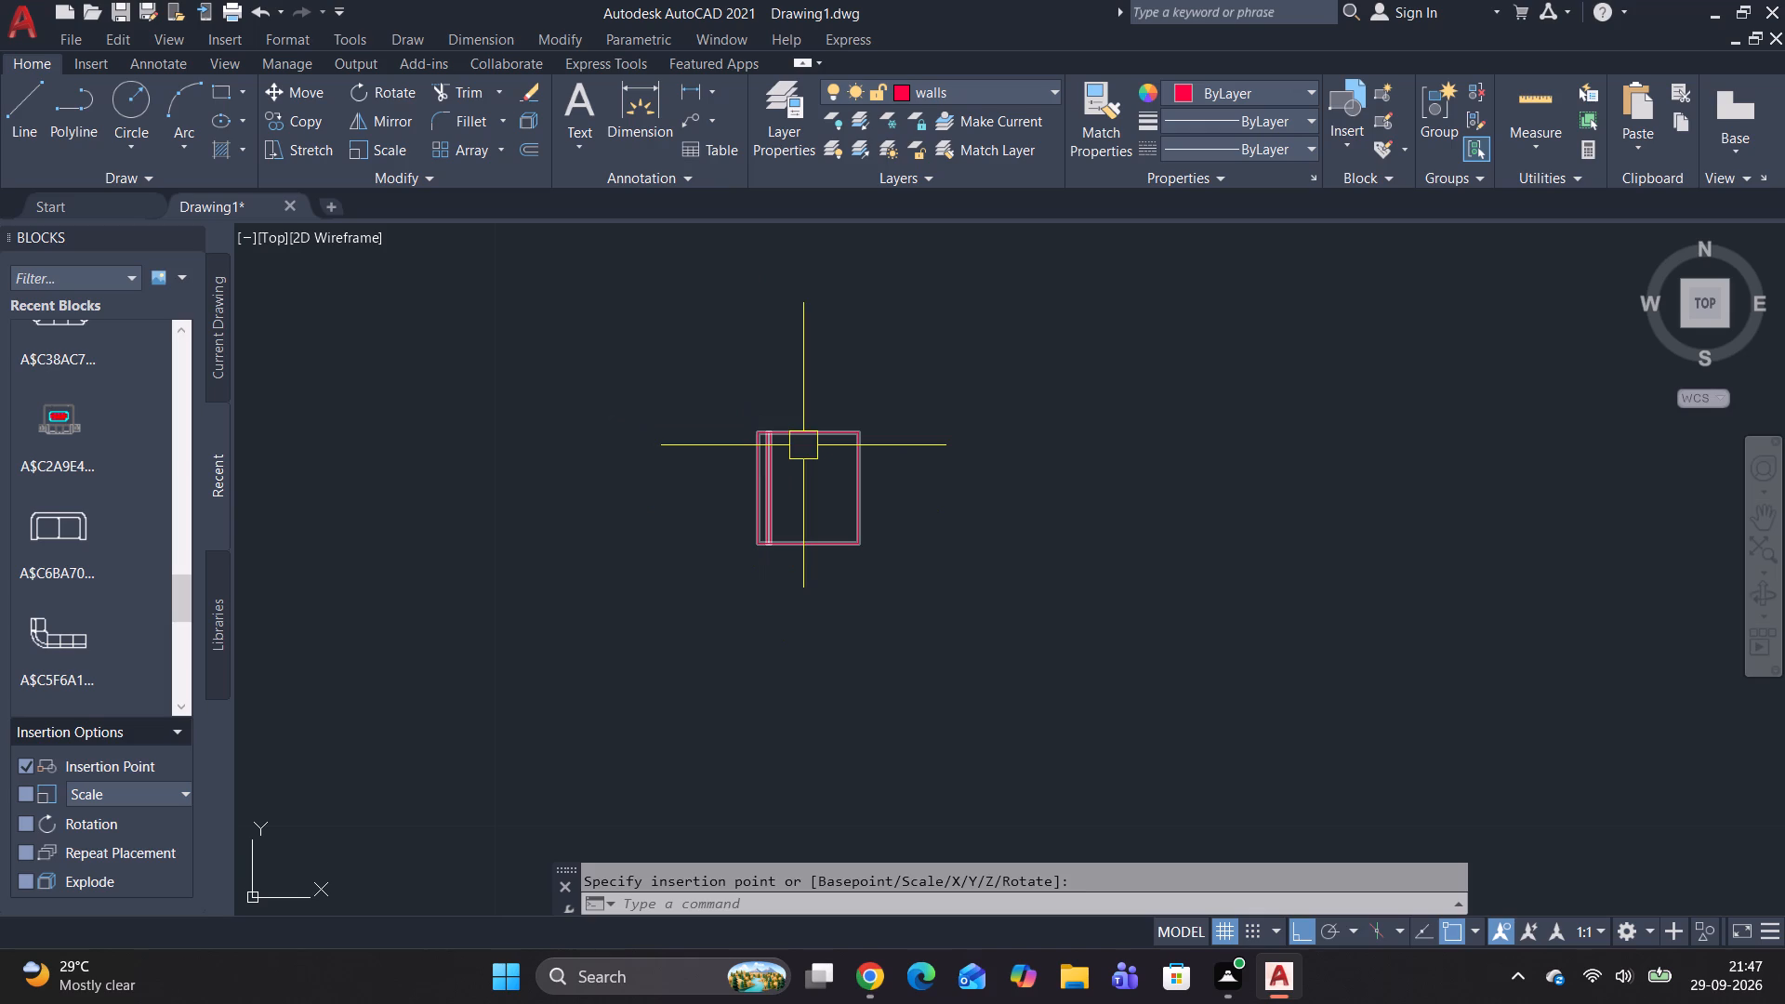
click(803, 445)
text(ro)
key(space)
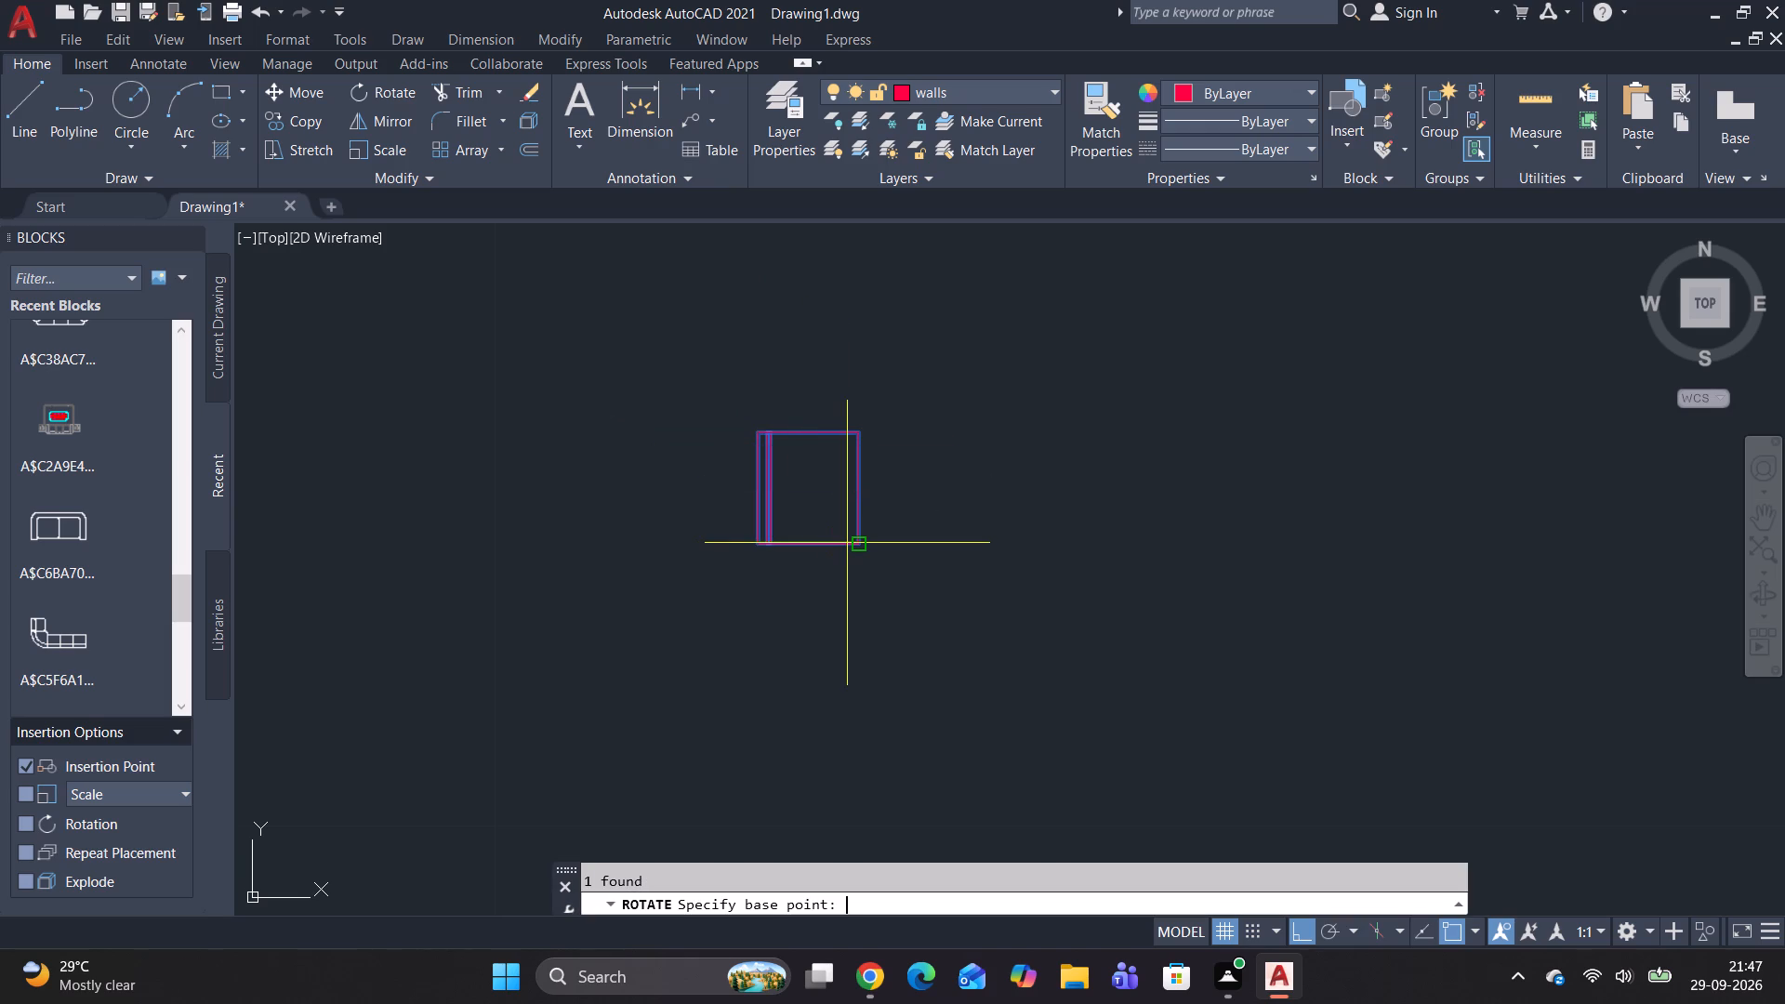
click(870, 541)
click(991, 374)
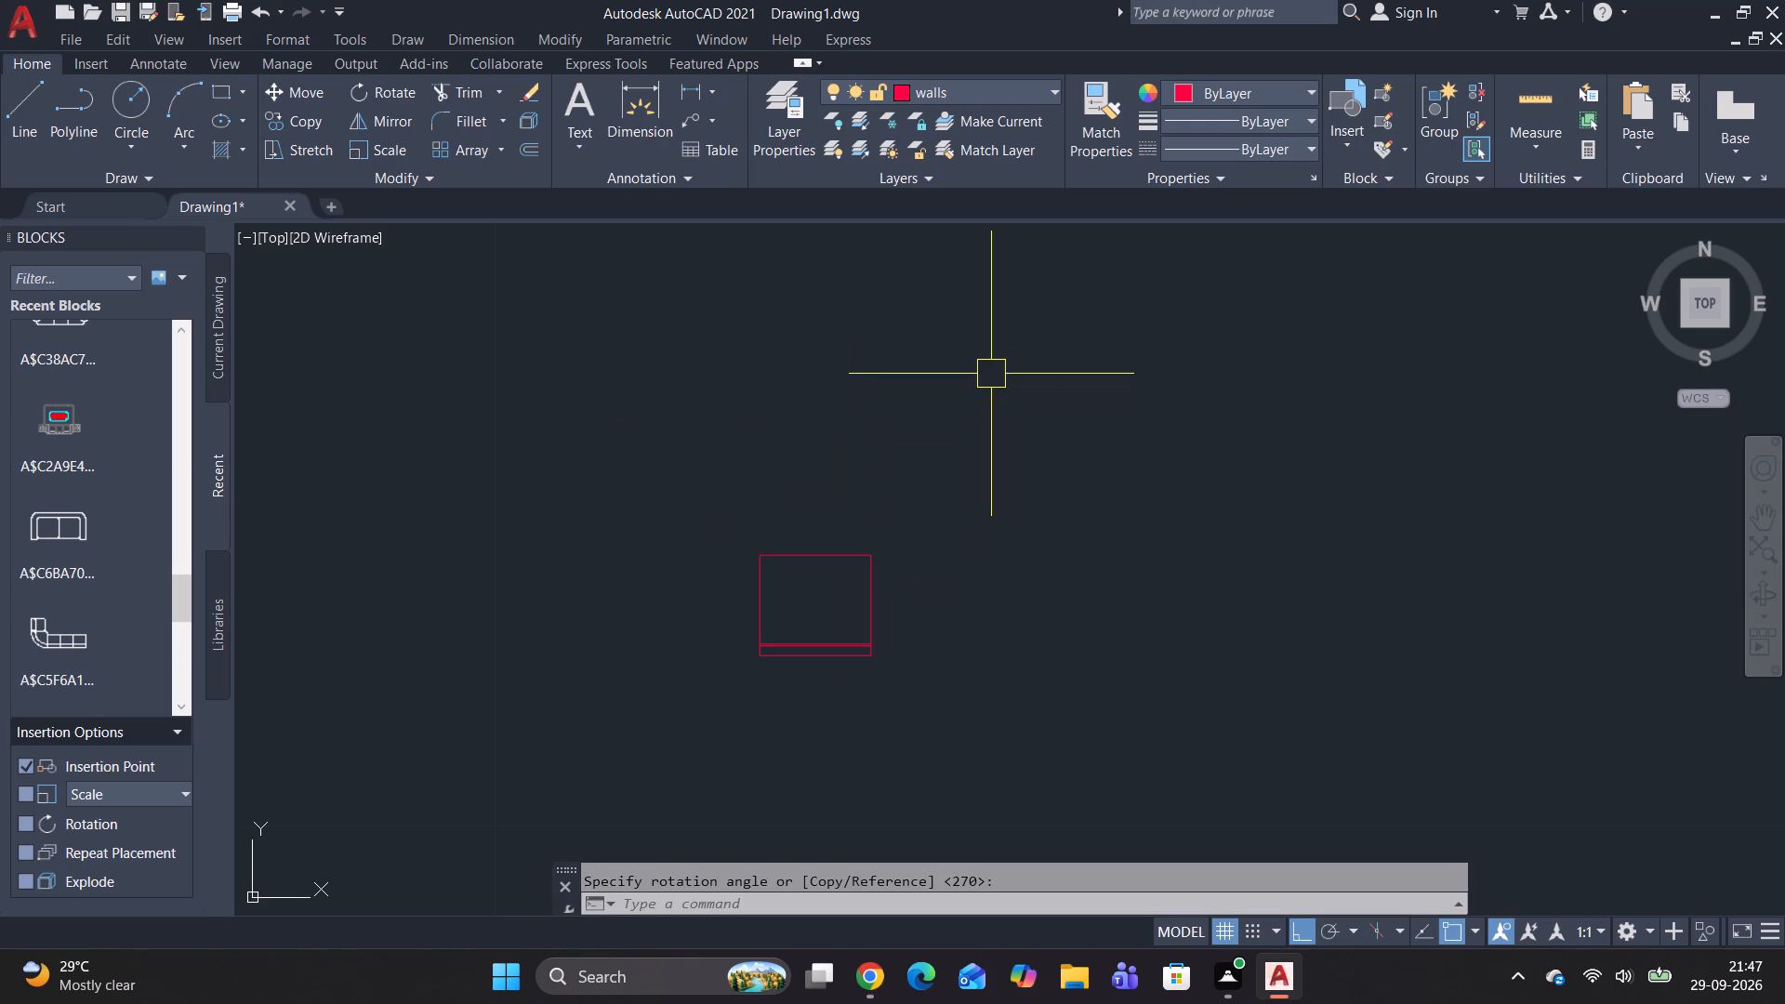
Rotate the refrigerator another 90° about the same point, bringing its door strip to the east side.
click(856, 627)
text(ro)
key(space)
click(871, 545)
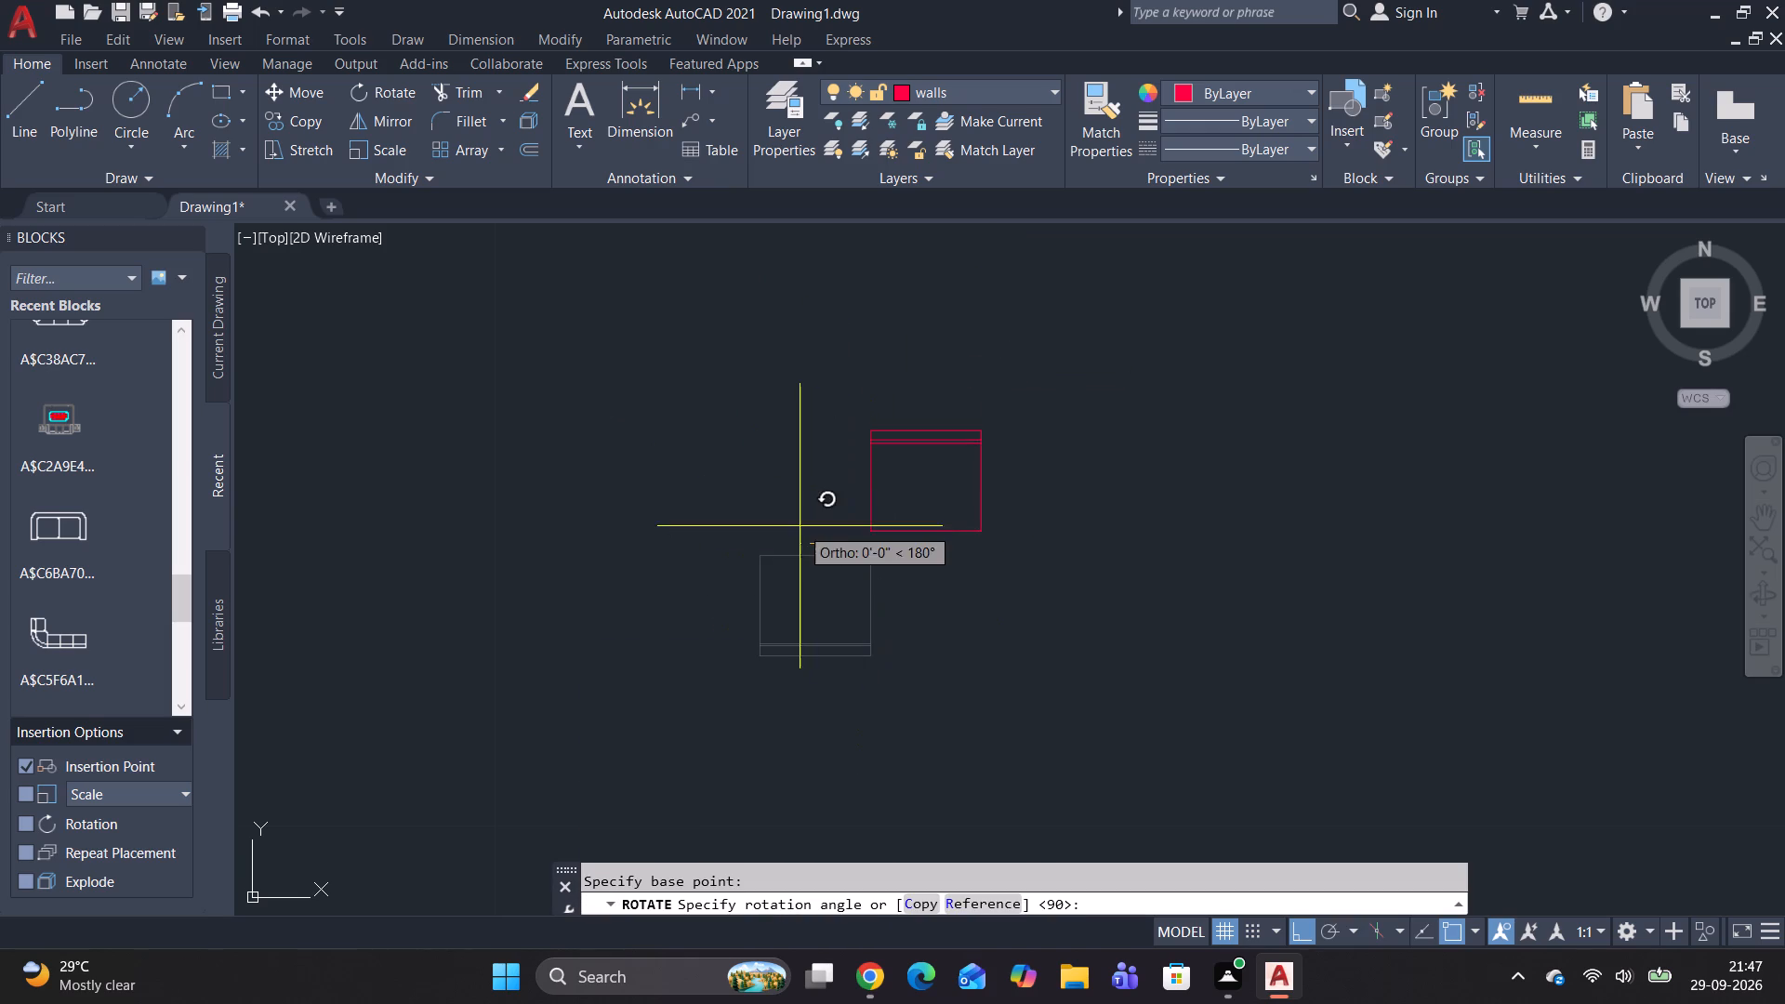
click(814, 395)
key(Escape)
key(Escape)
Scale the refrigerator by reference from its northeast corner, setting its north edge length to 2'6".
click(989, 654)
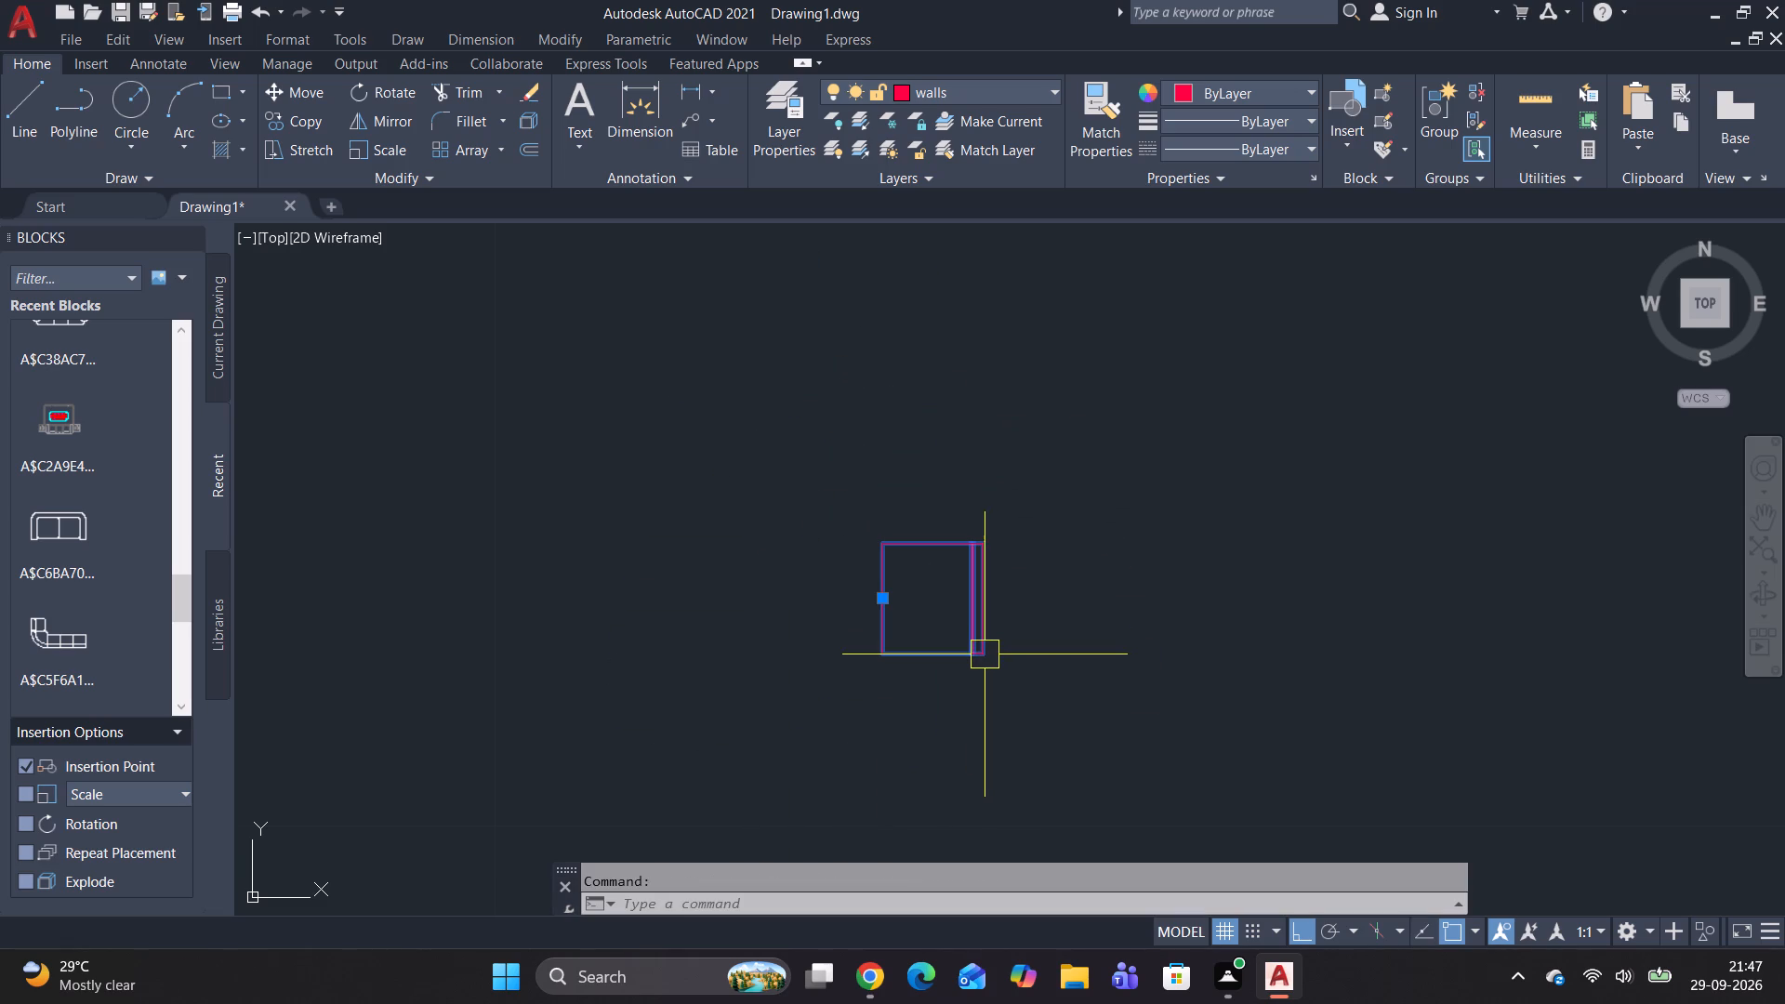
text(sc)
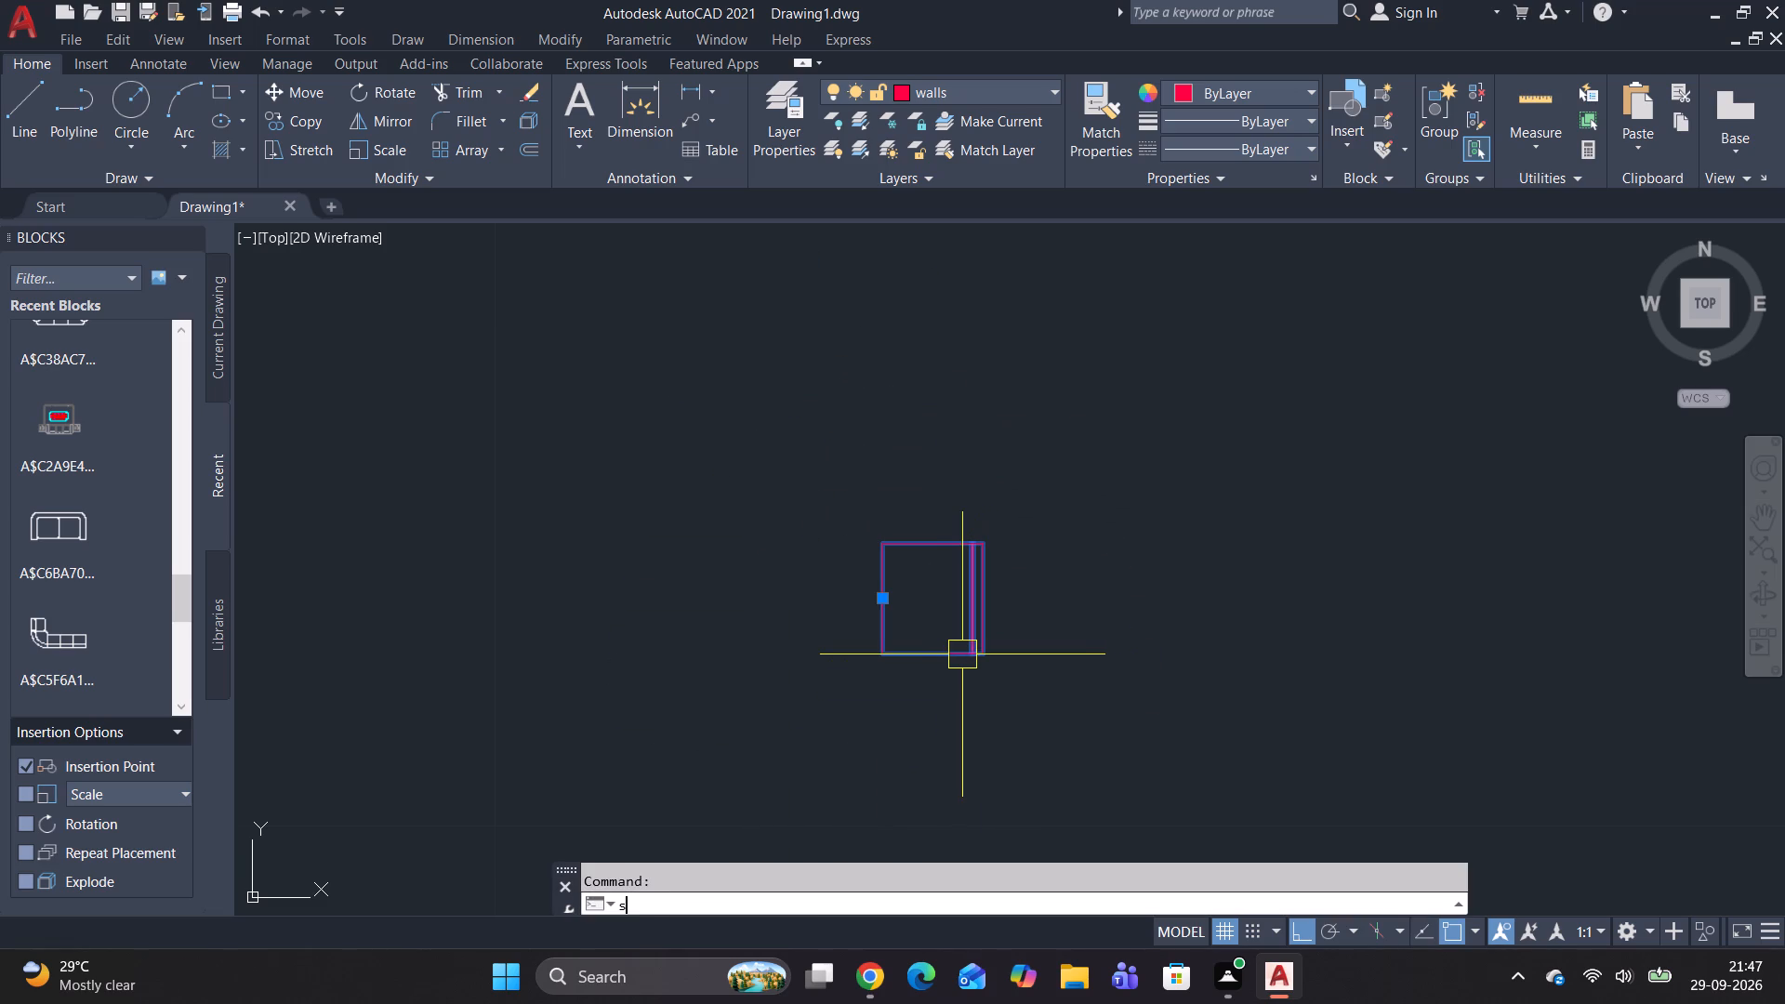
key(space)
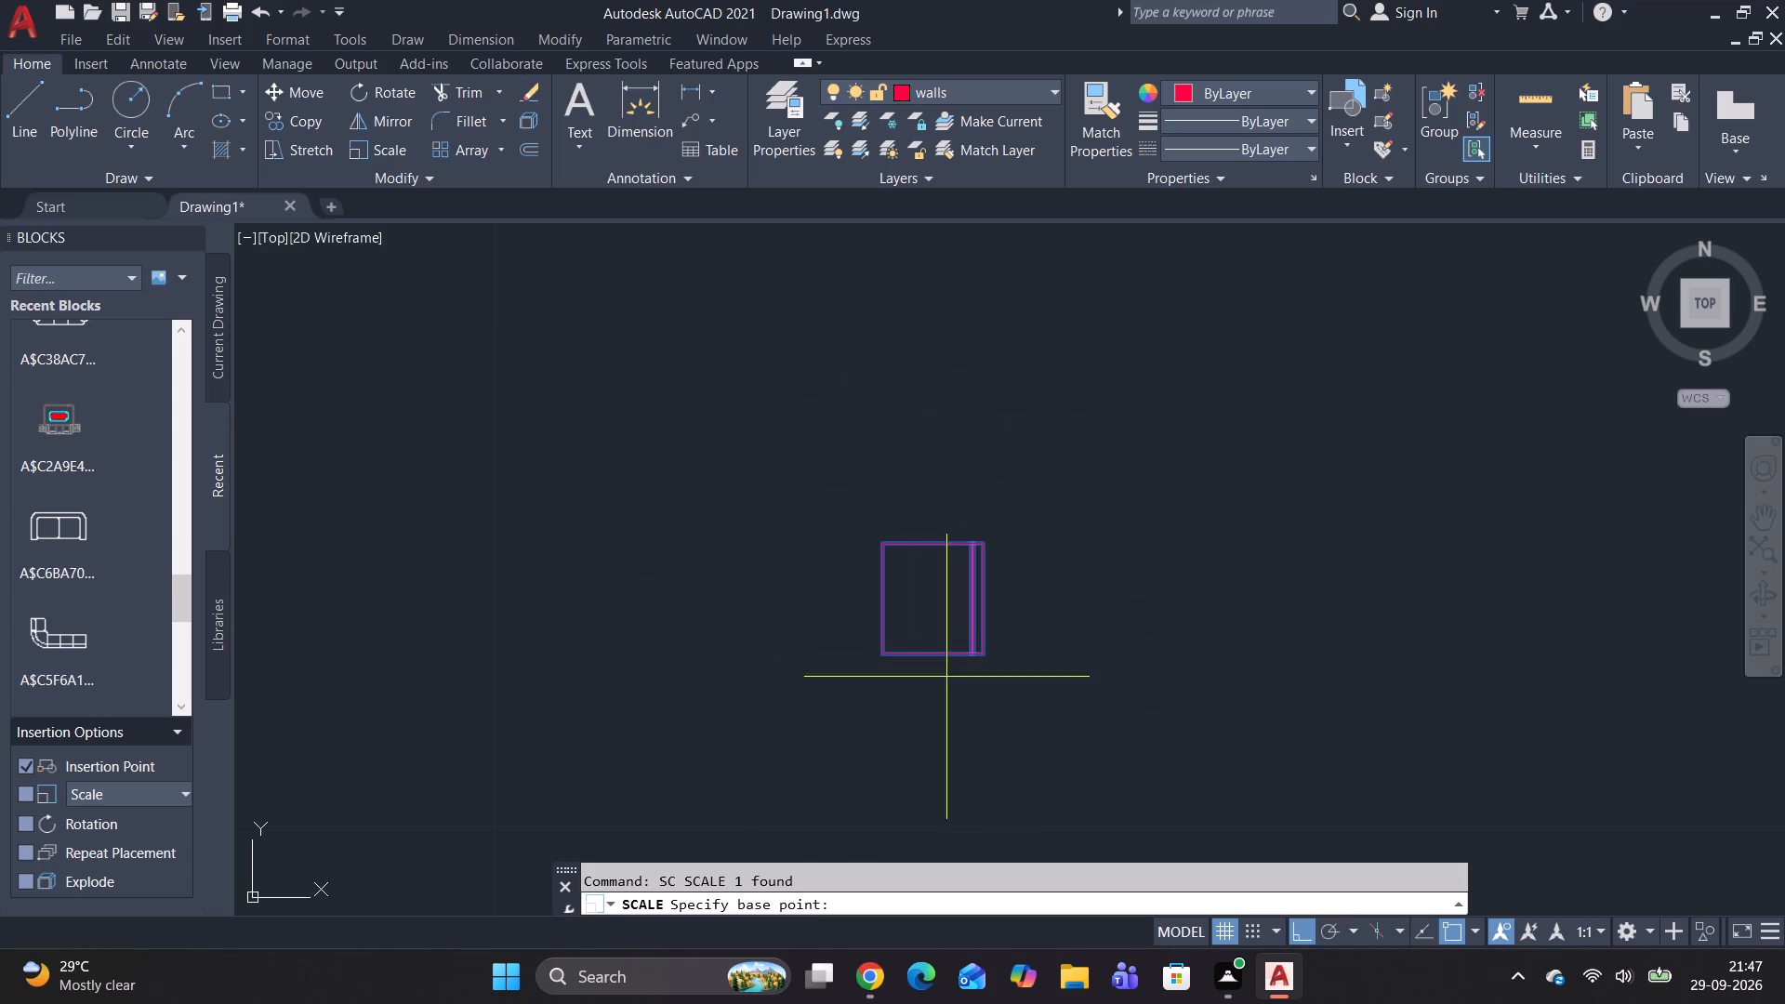
click(983, 534)
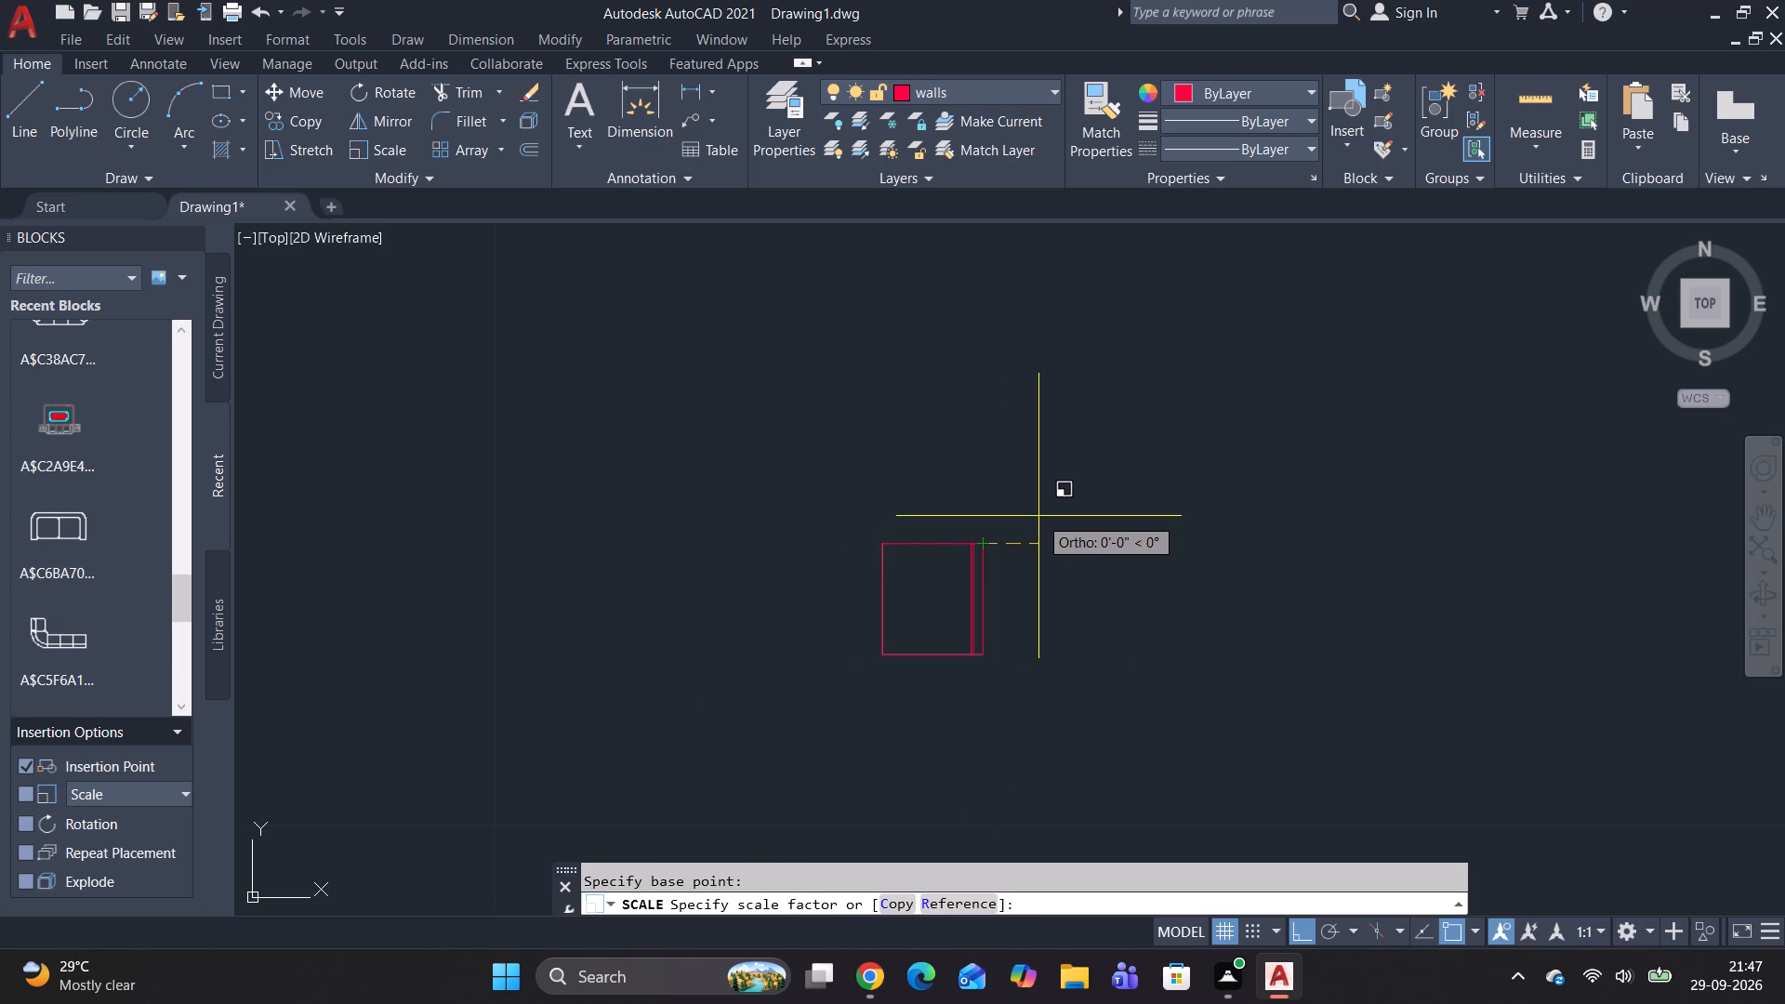
text(re)
key(space)
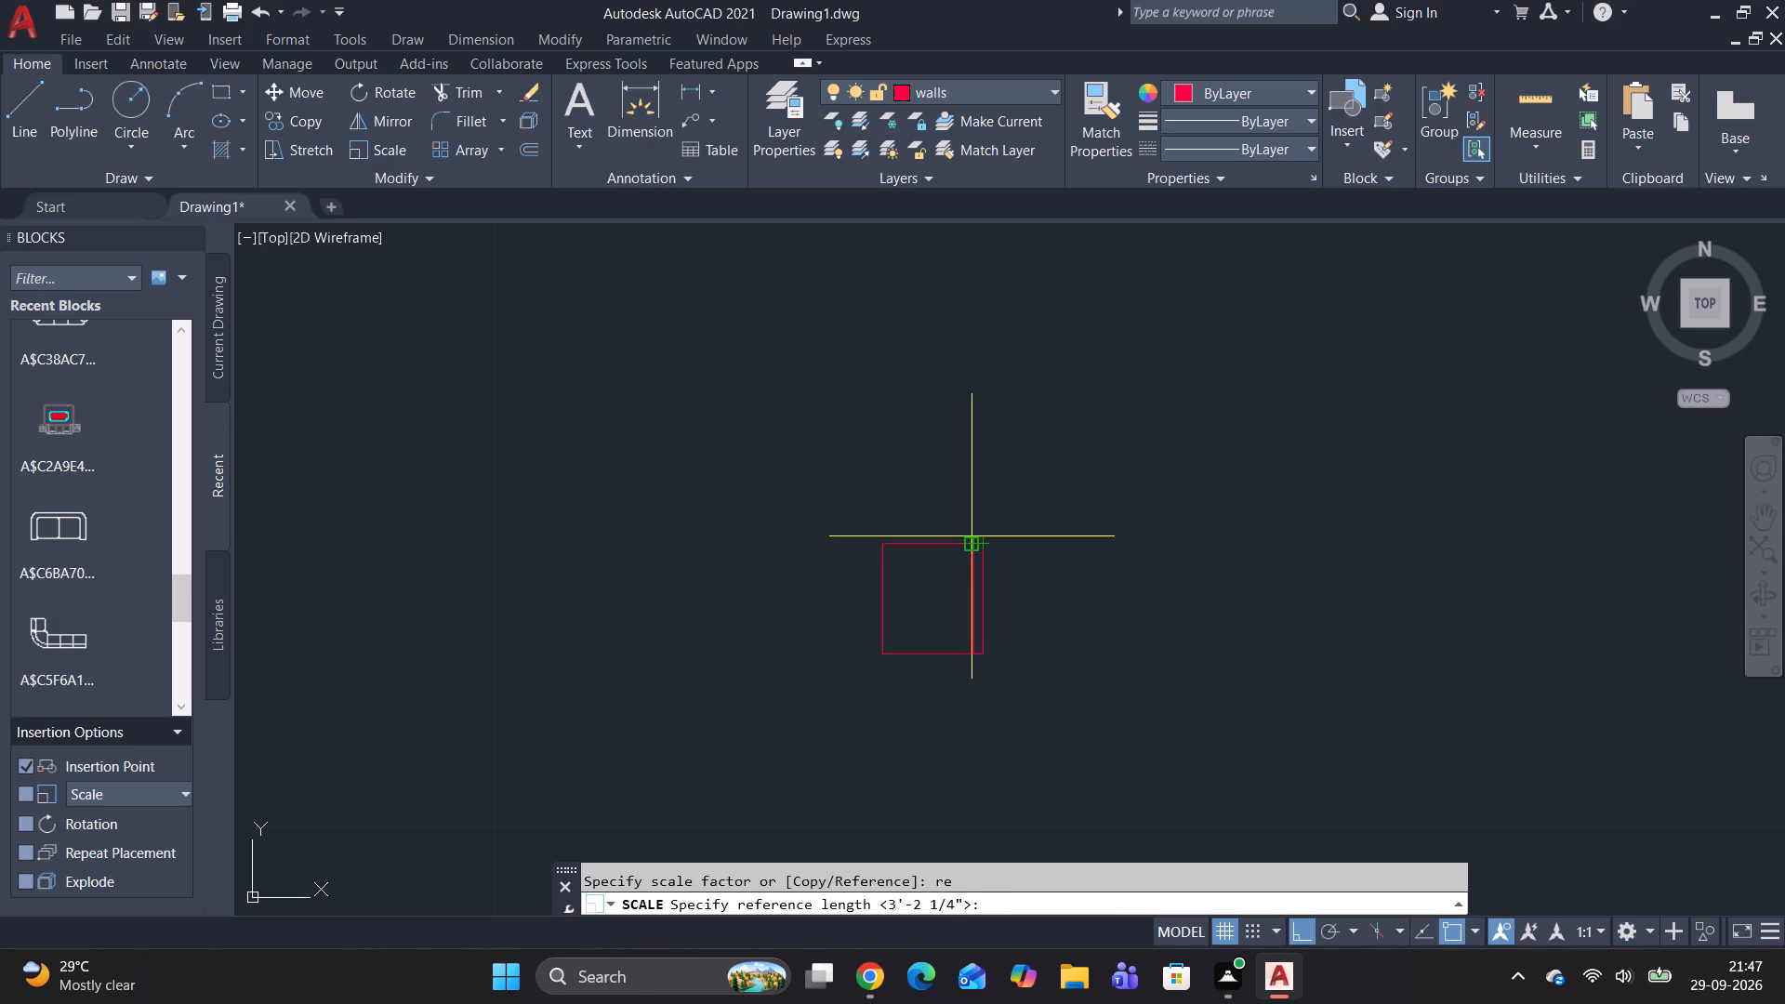
click(889, 542)
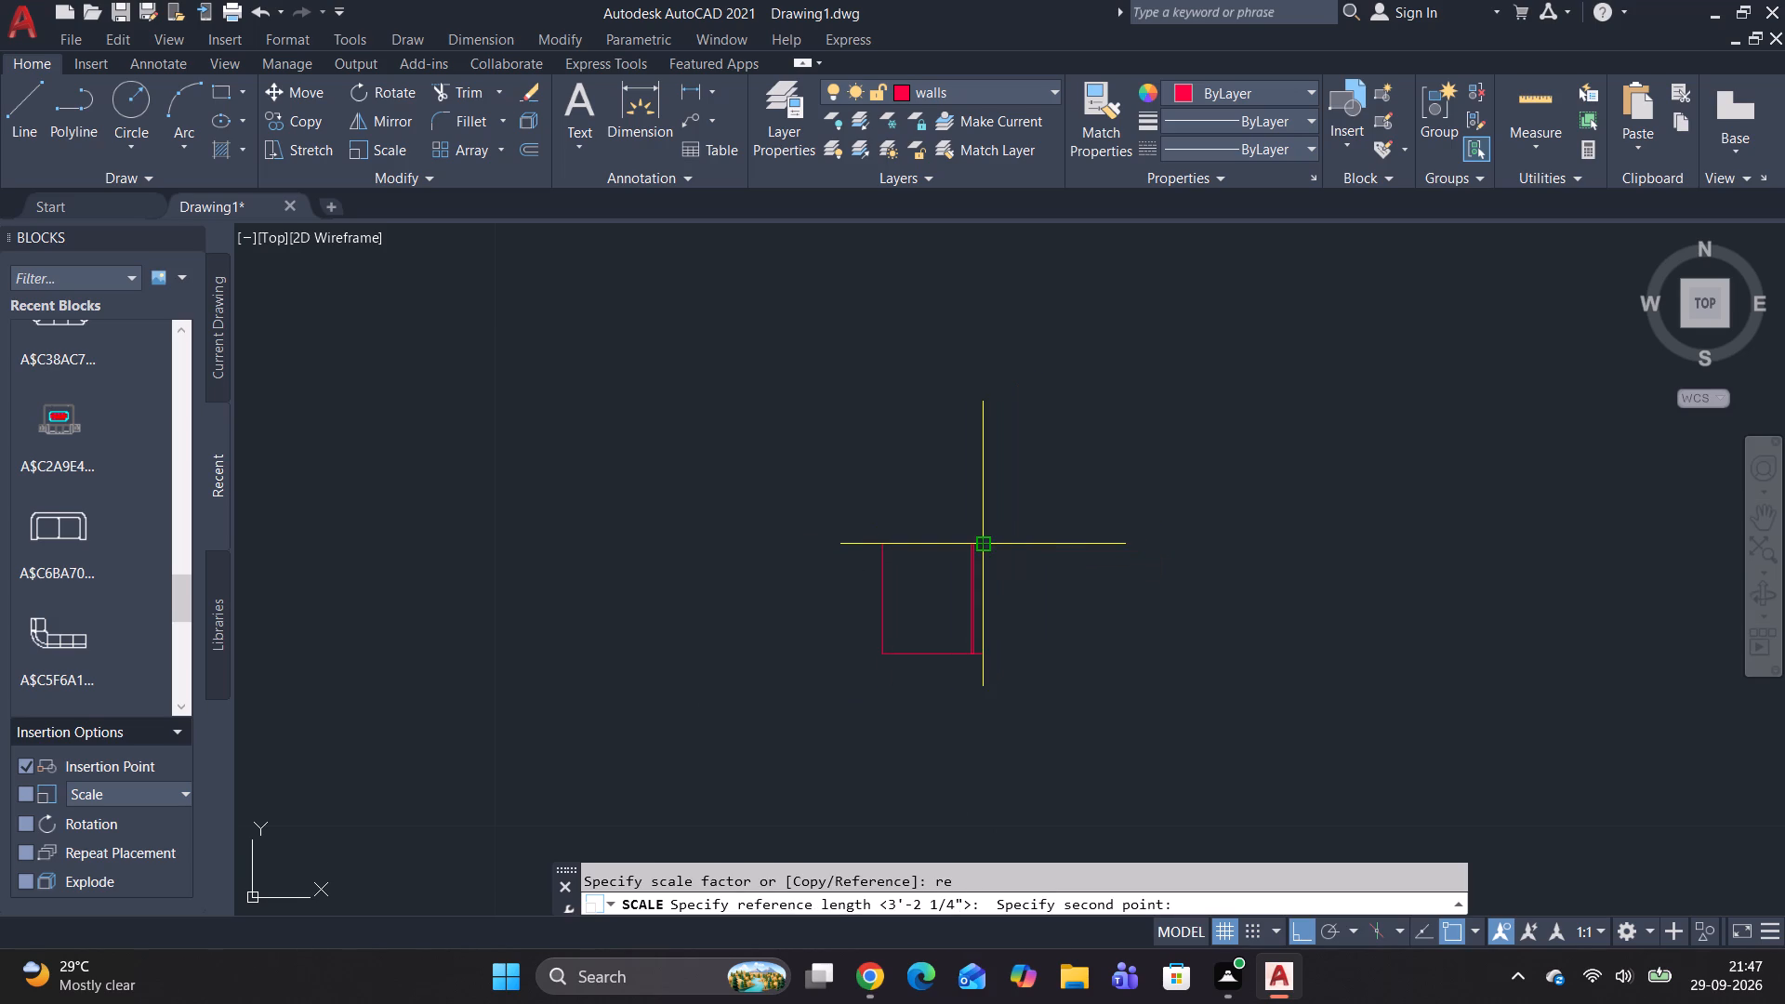
click(983, 541)
text(2'6")
key(space)
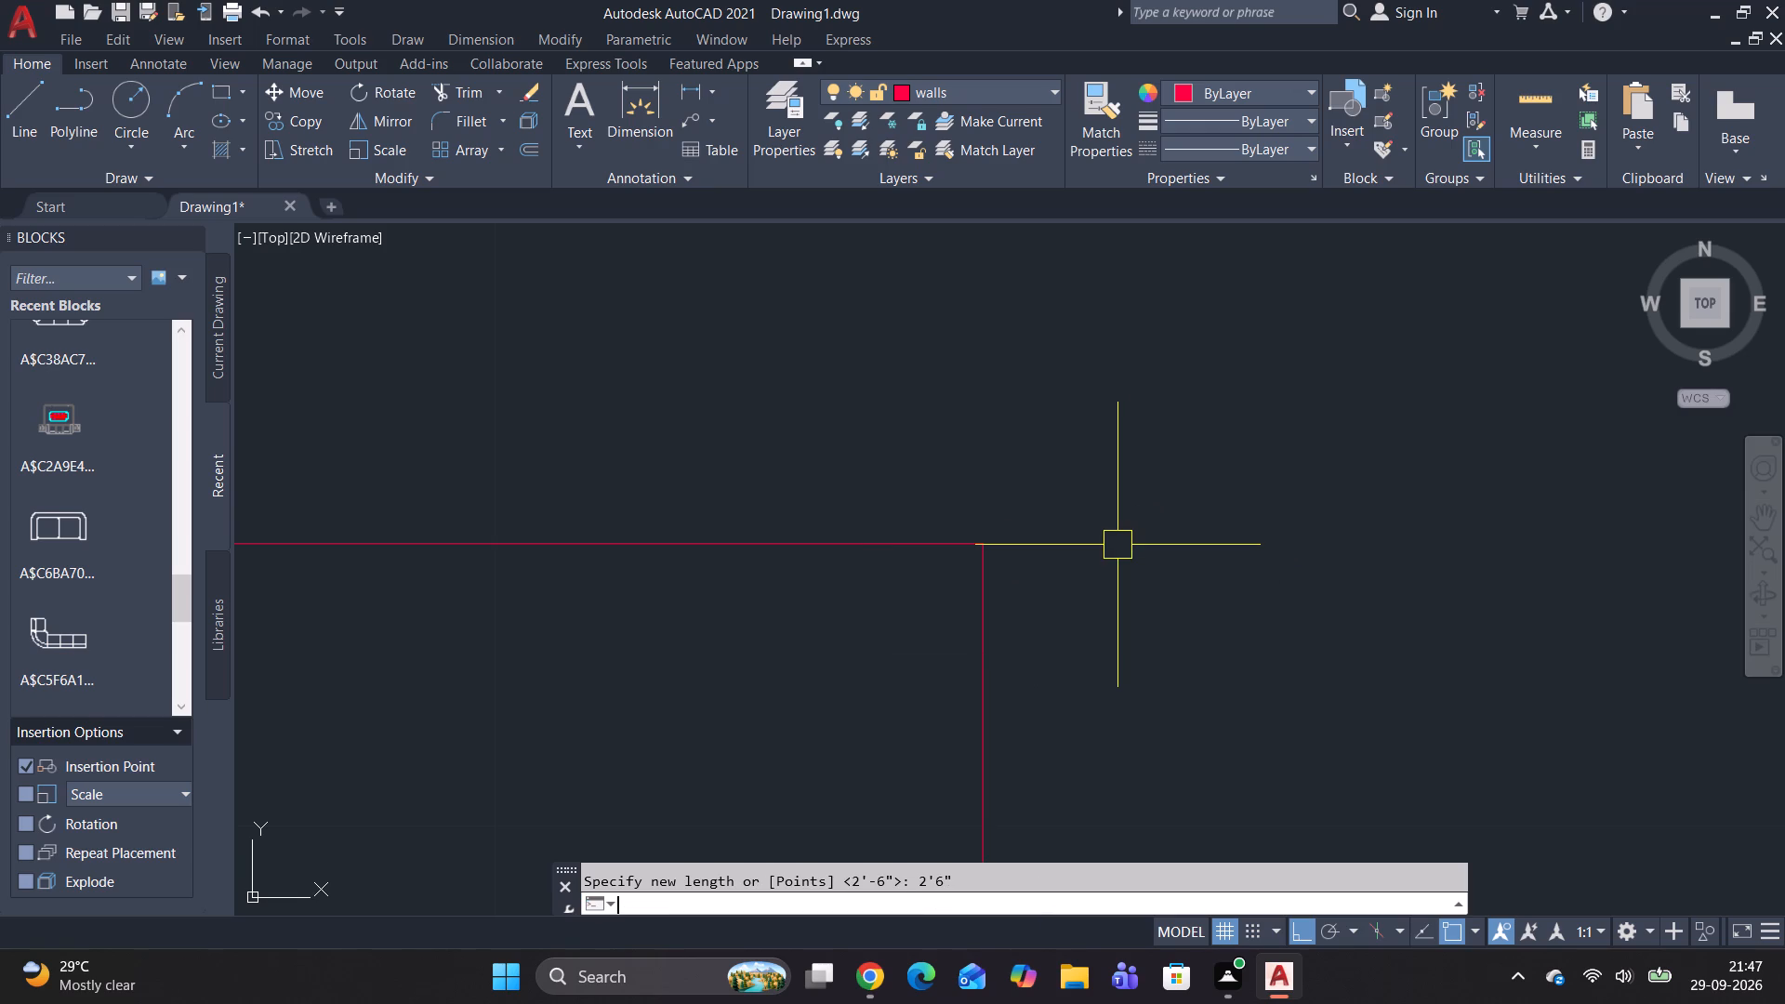
Put the scaled refrigerator on the furniture block layer.
scroll(1117, 545, down, 20)
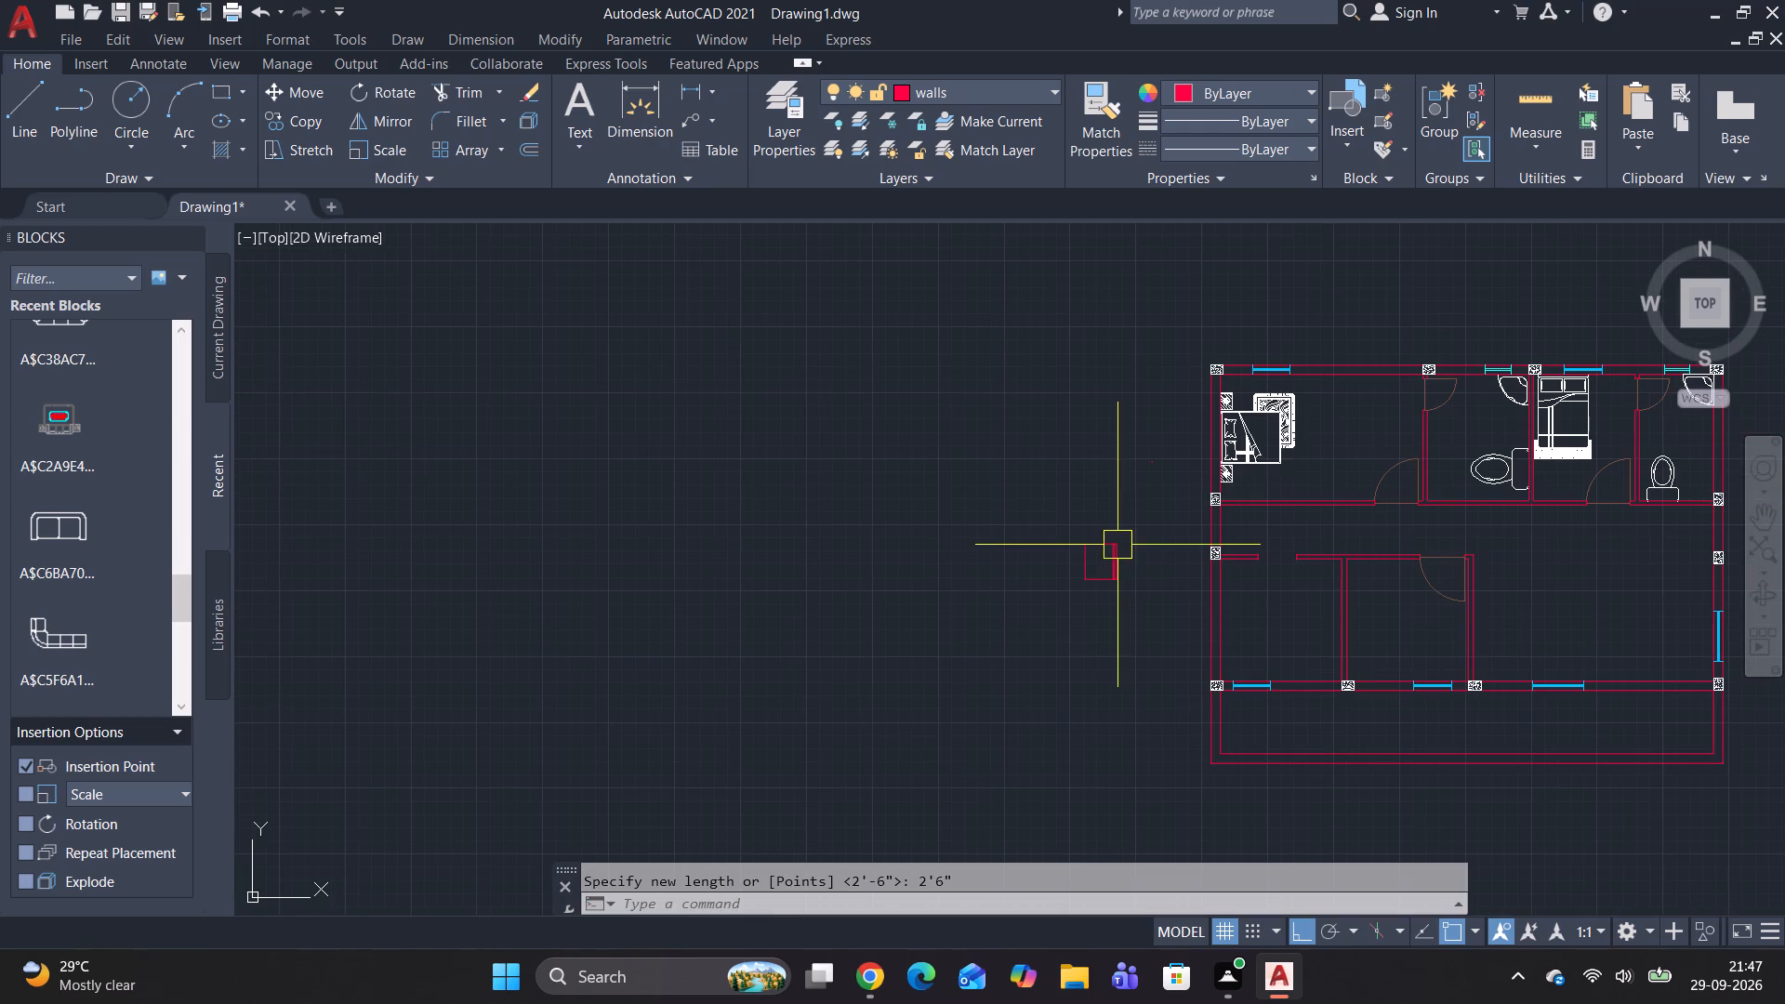
click(1051, 571)
click(1085, 568)
click(1110, 570)
click(1020, 99)
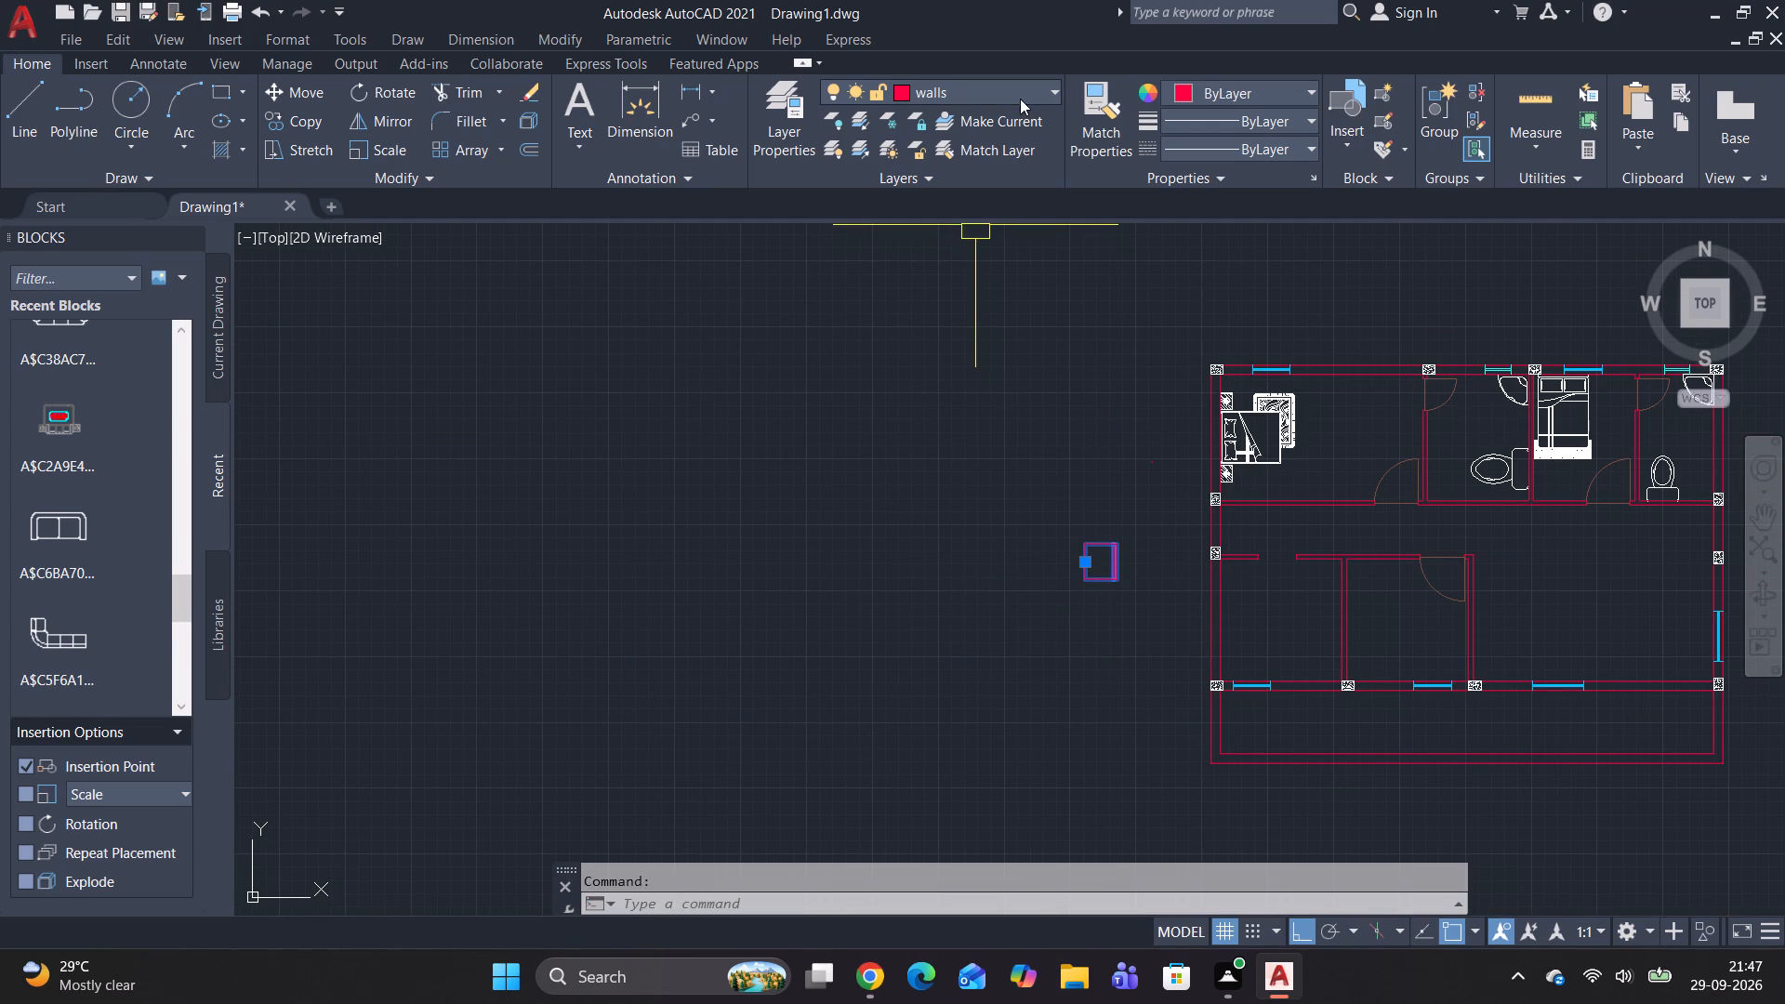
click(985, 205)
Move the refrigerator by its northwest corner into the northwest inner corner of the southwest room, below the column.
scroll(1092, 528, up, 2)
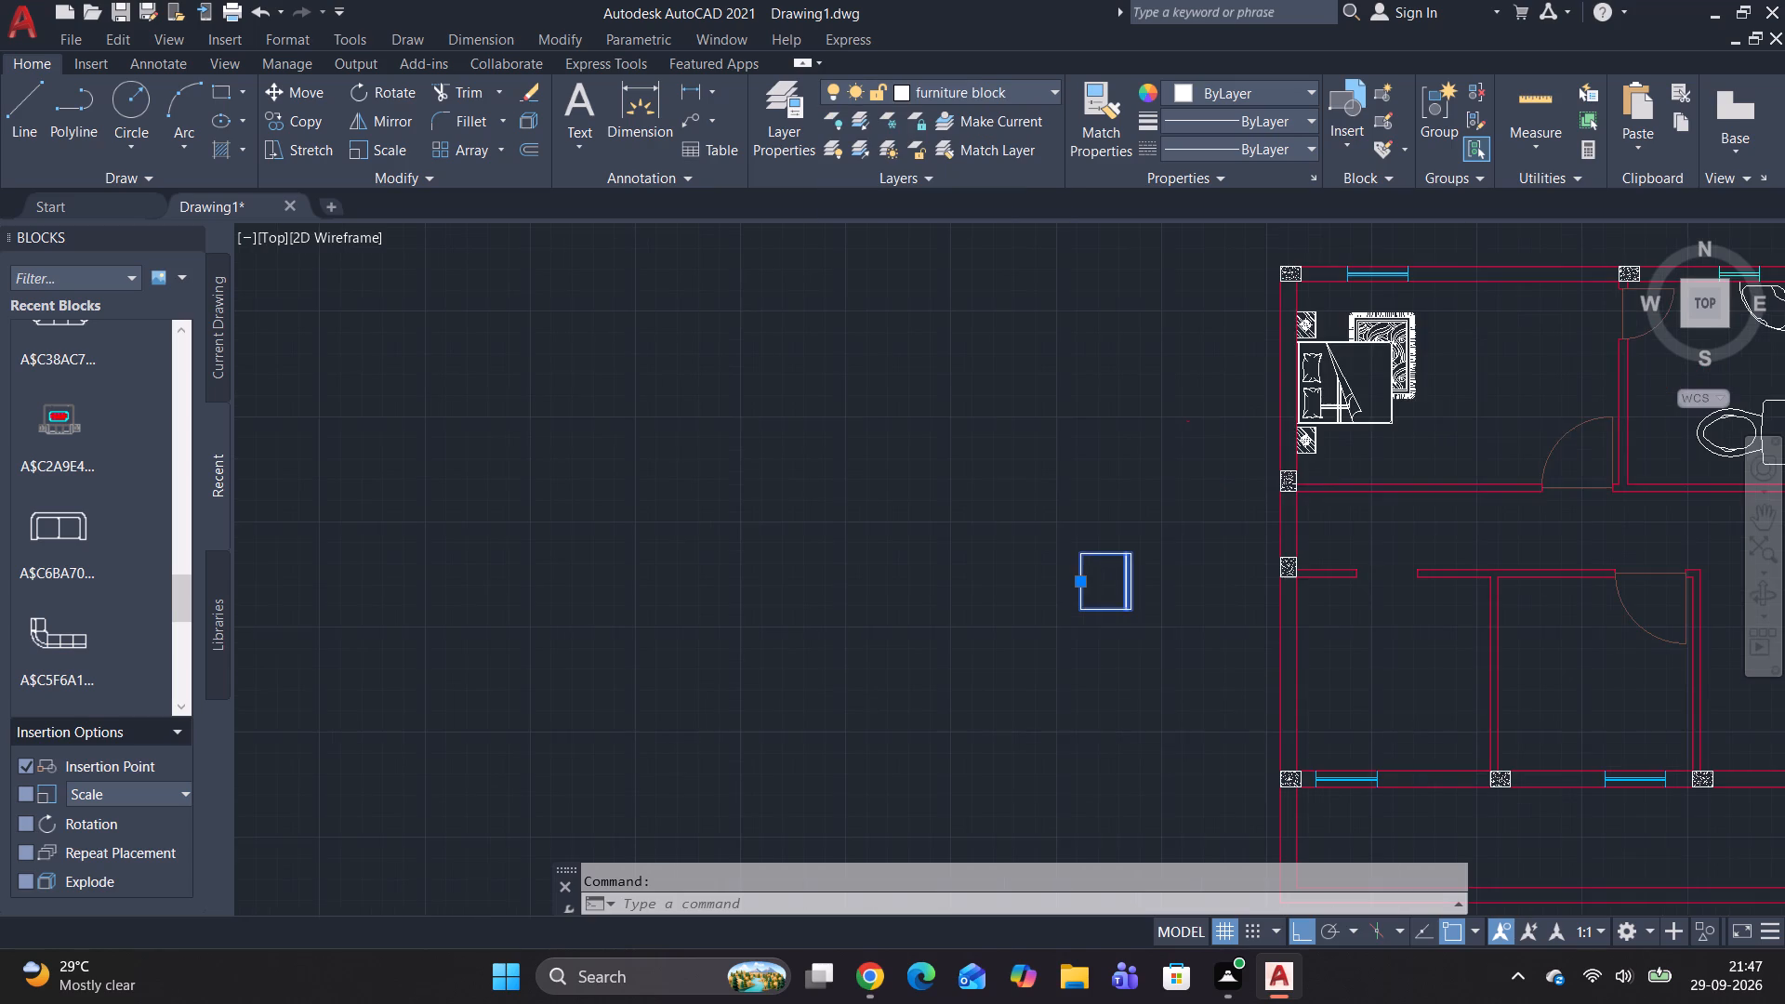
key(m)
key(space)
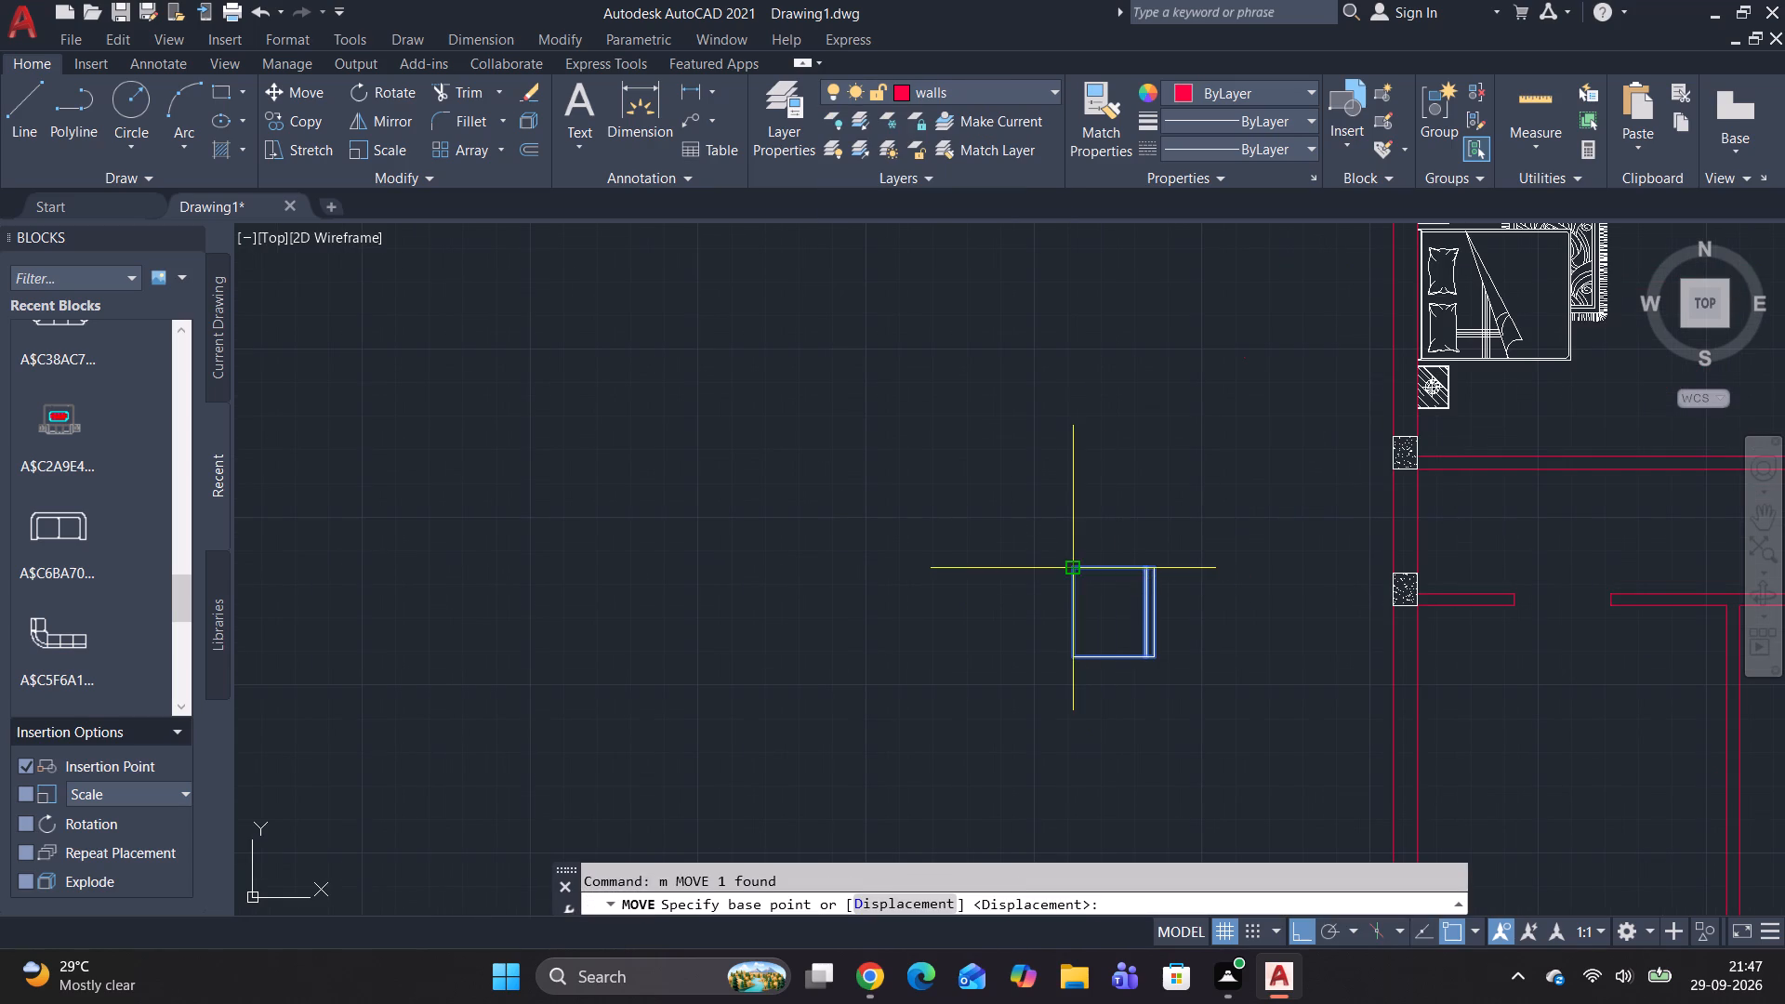
click(1075, 566)
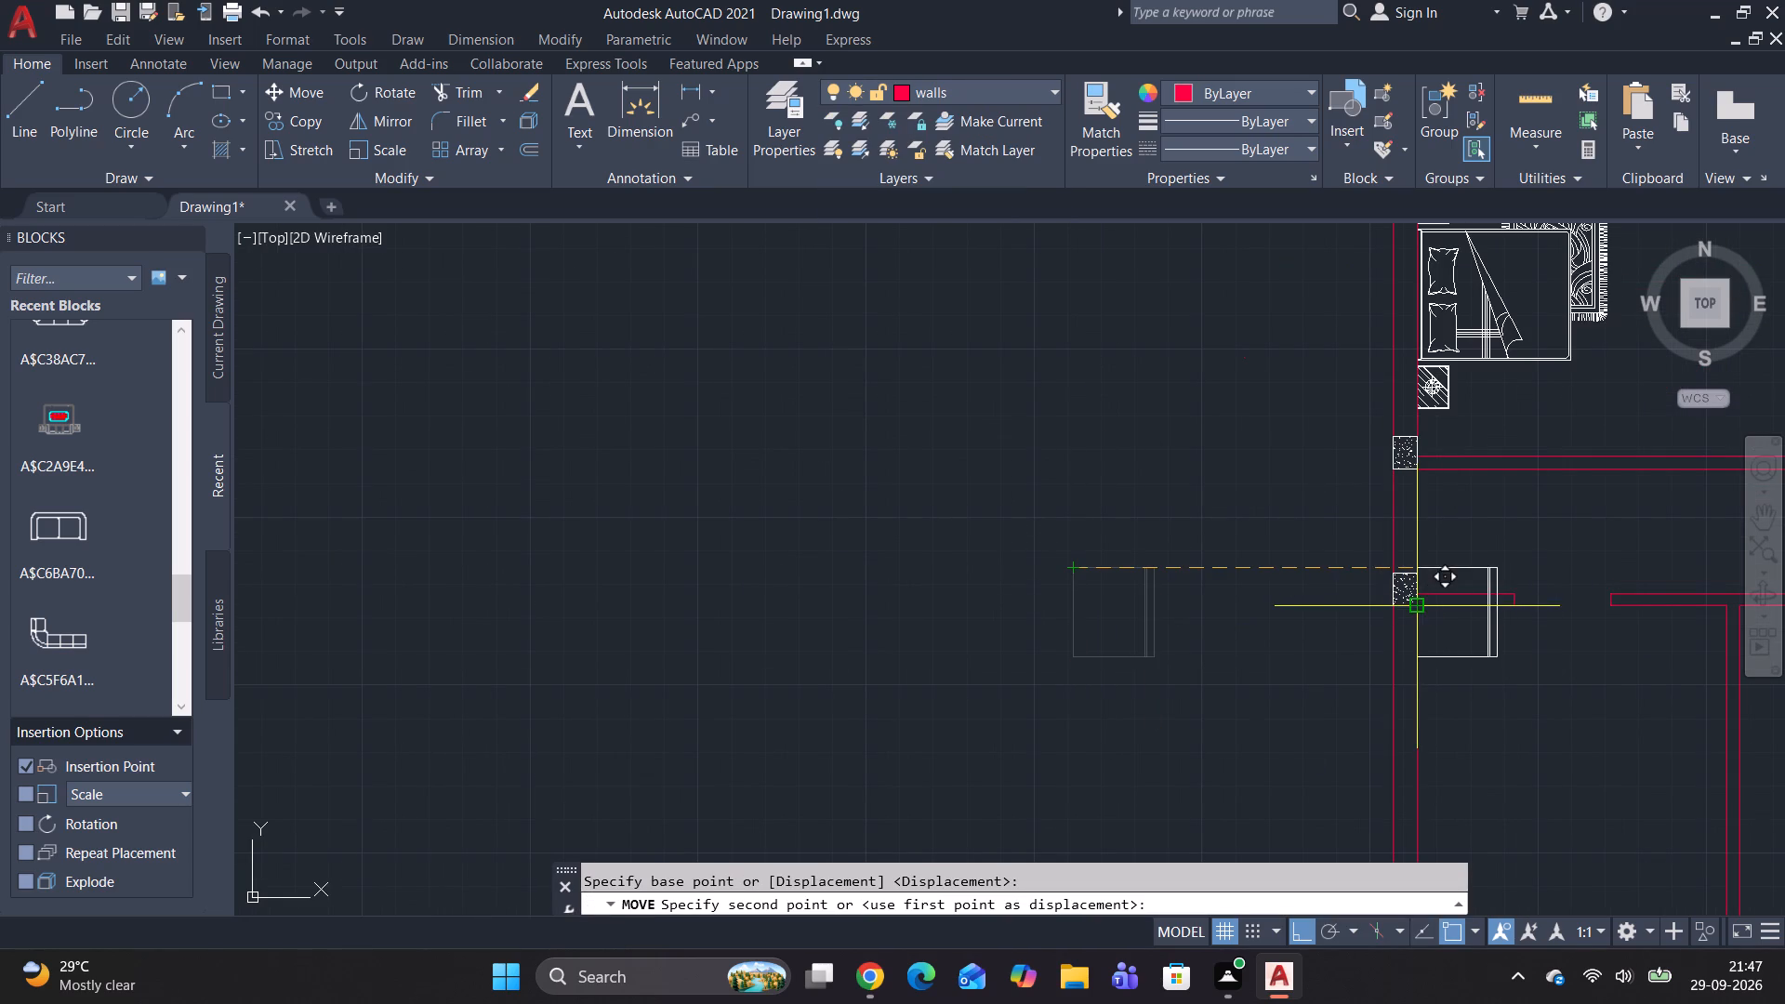
click(1417, 611)
Make furniture block the current layer for new linework in the southwest room.
scroll(1534, 710, down, 1)
middle_drag(1533, 714, 1341, 518)
scroll(1341, 518, up, 2)
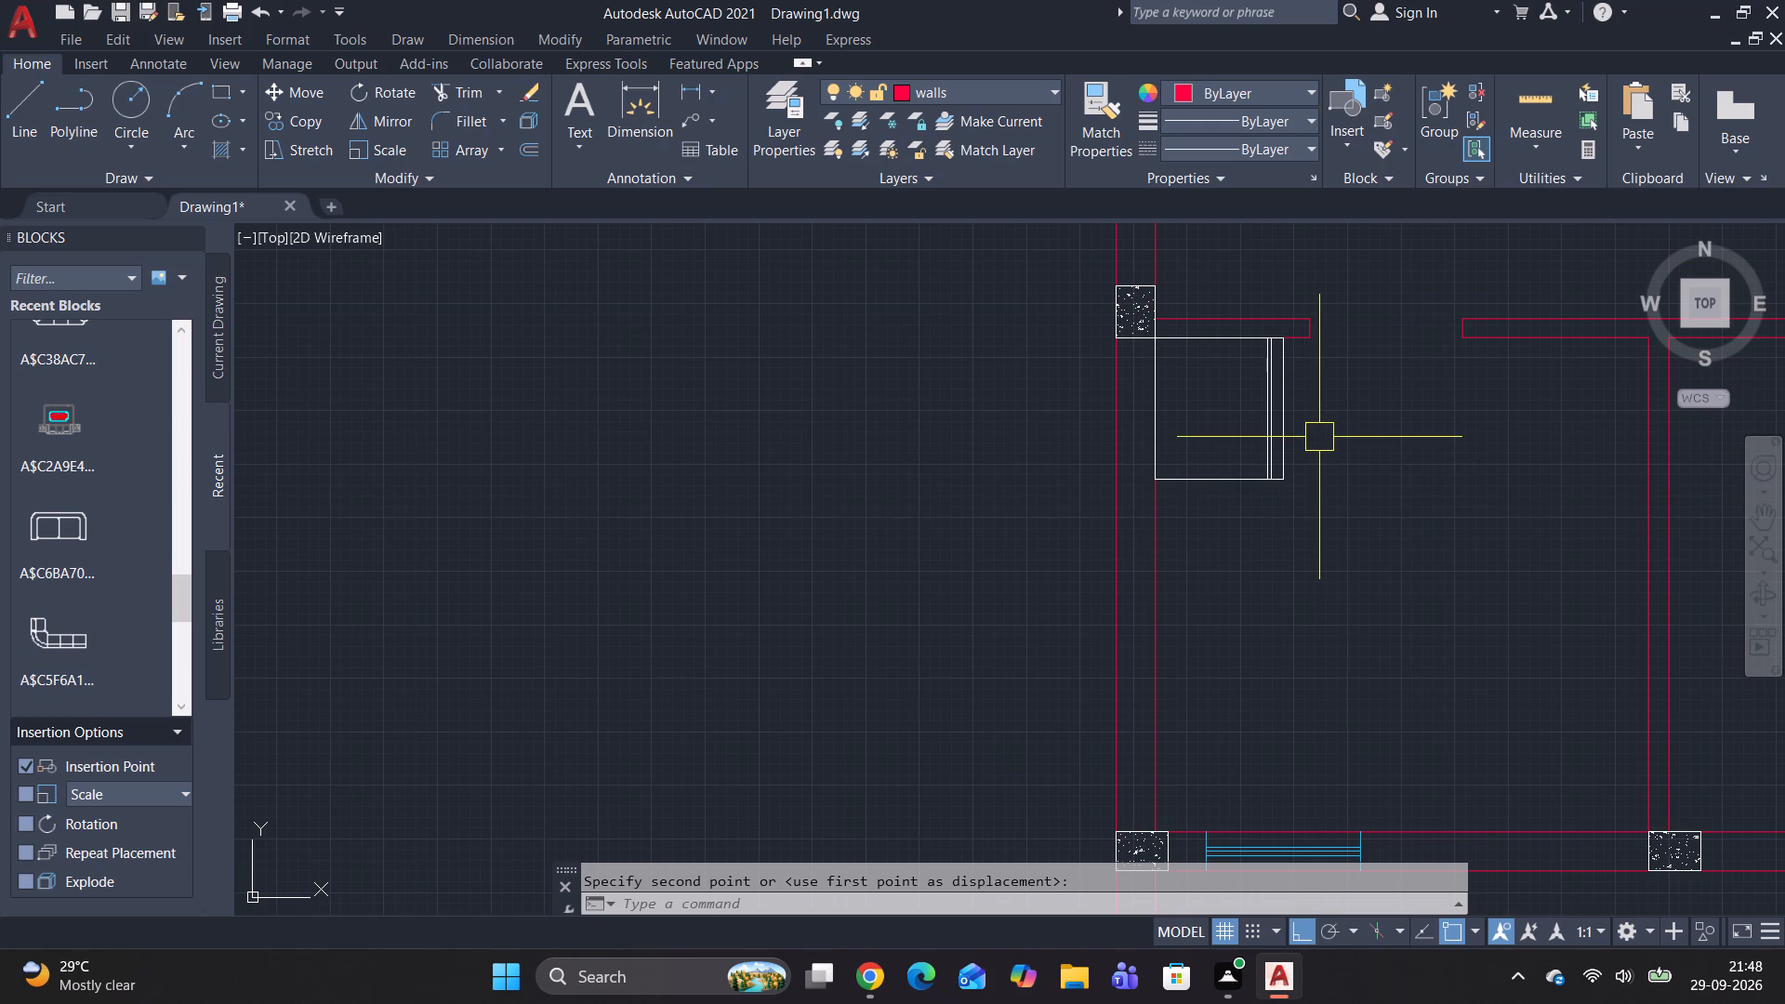
text(l)
key(space)
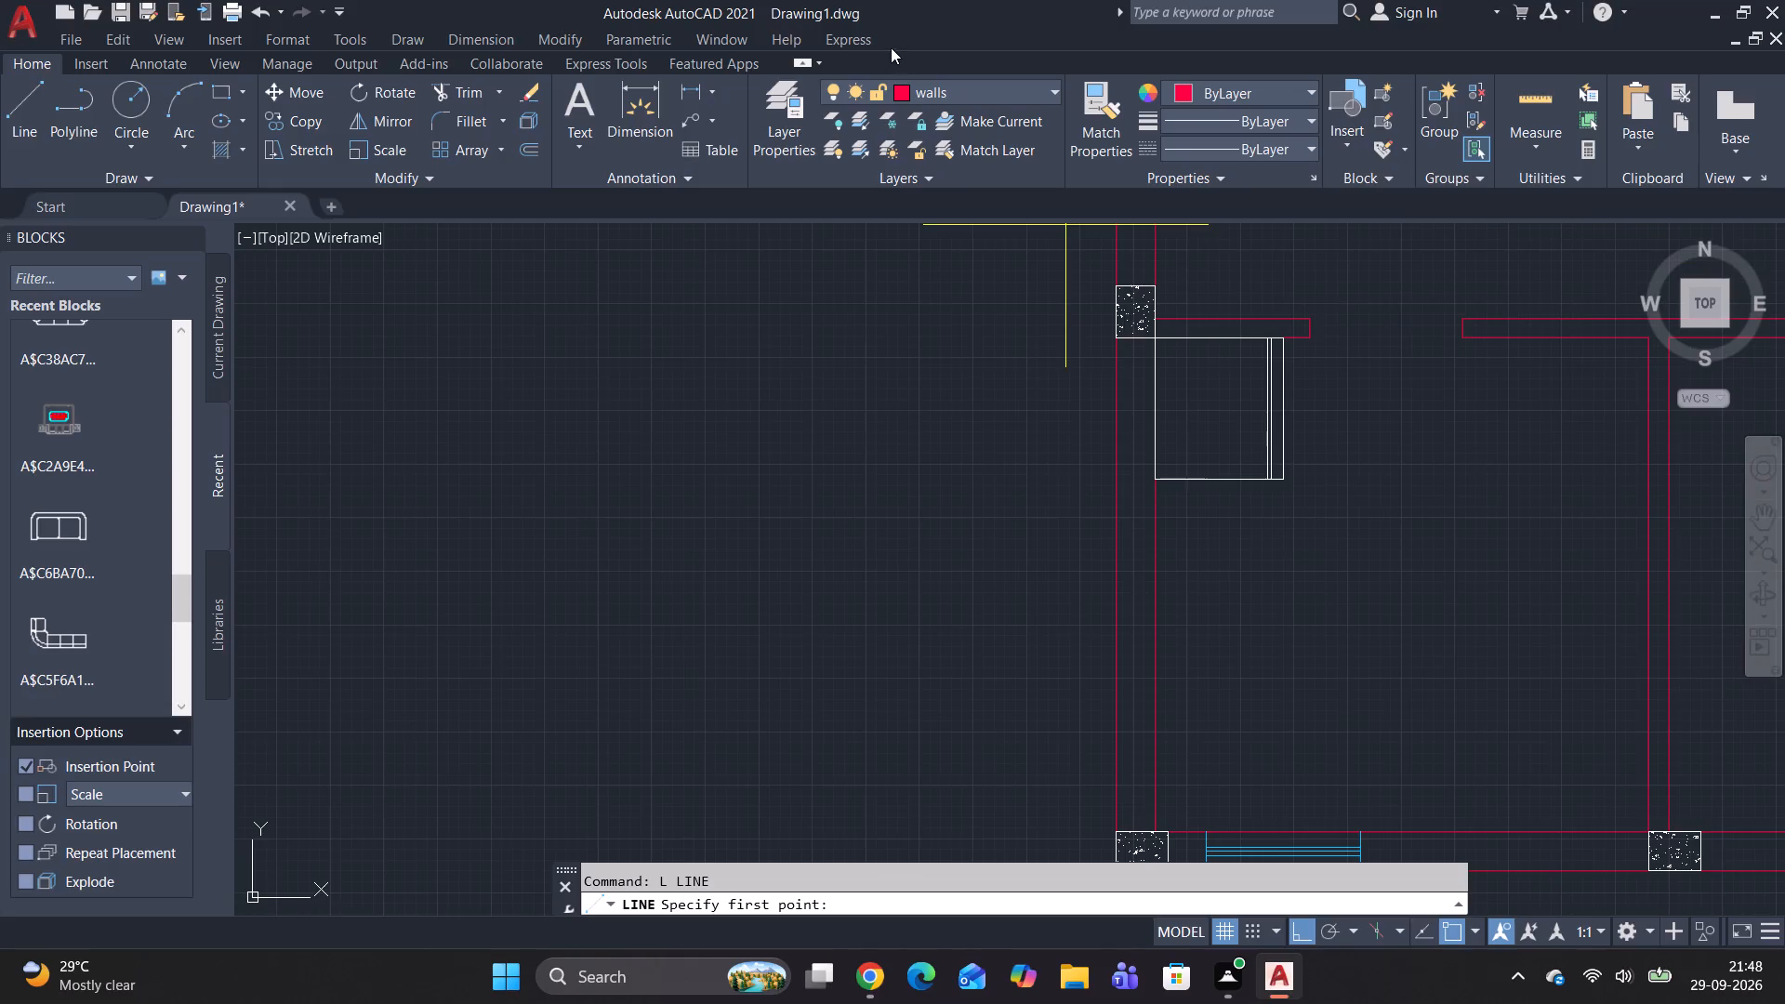
click(1048, 83)
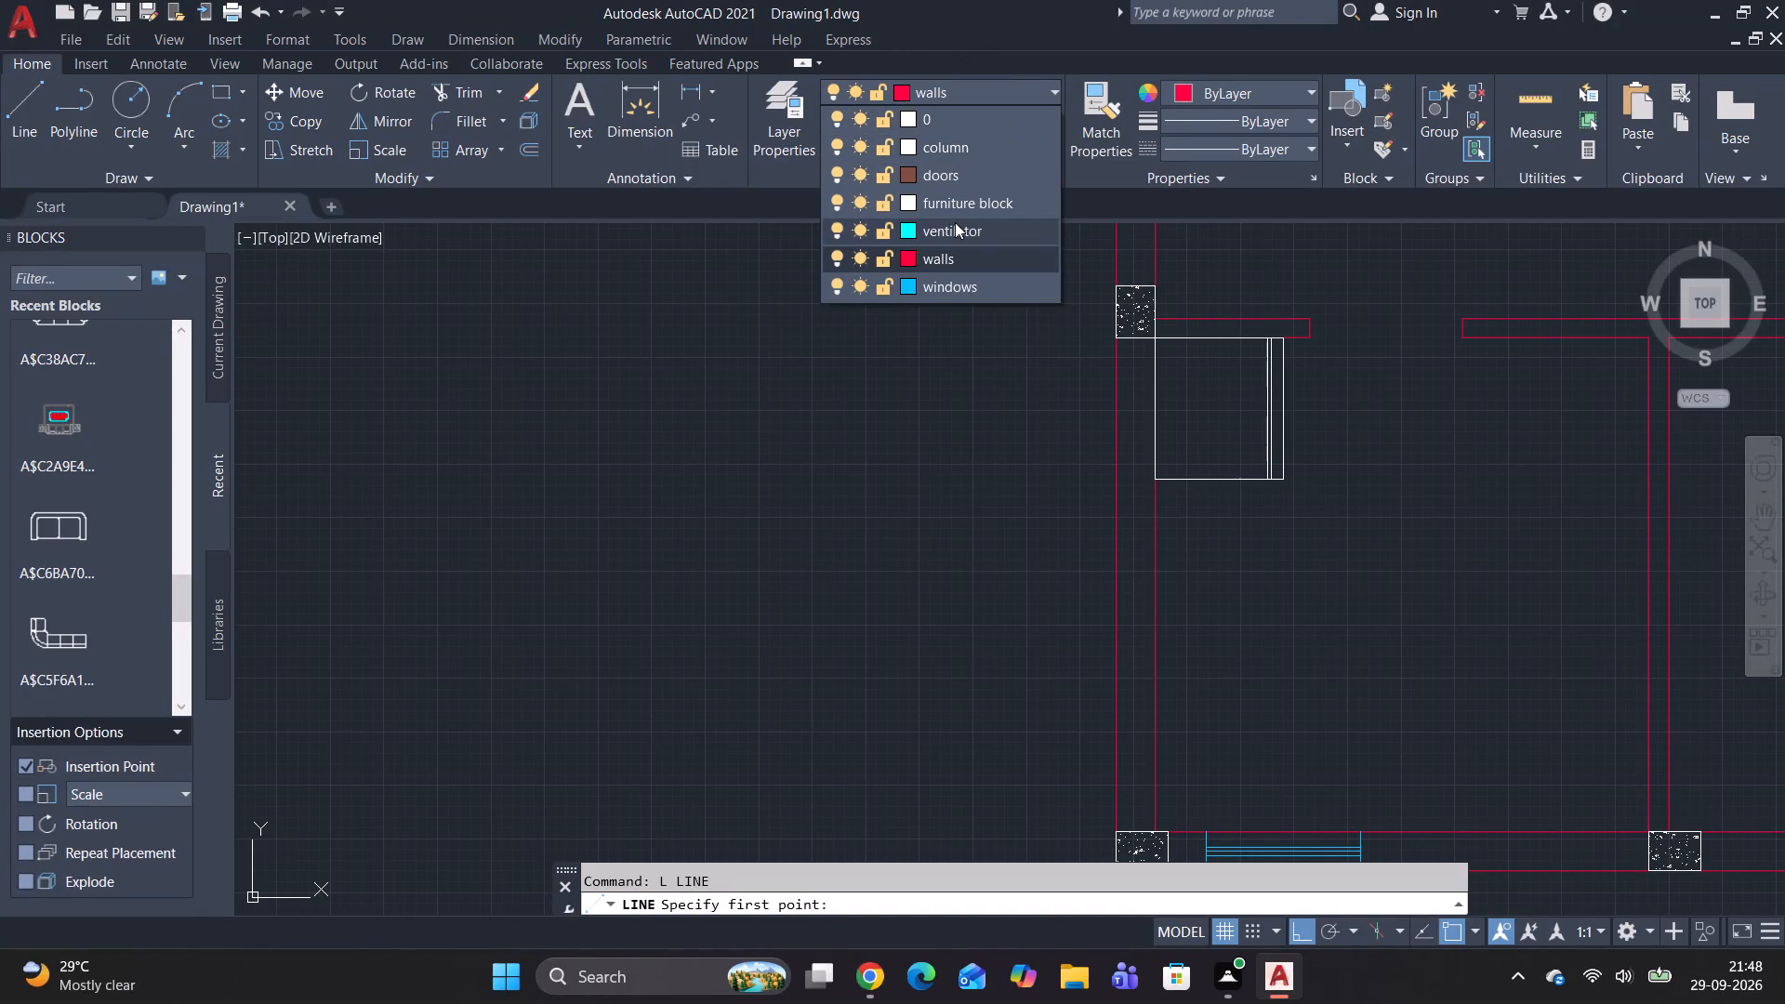
click(976, 207)
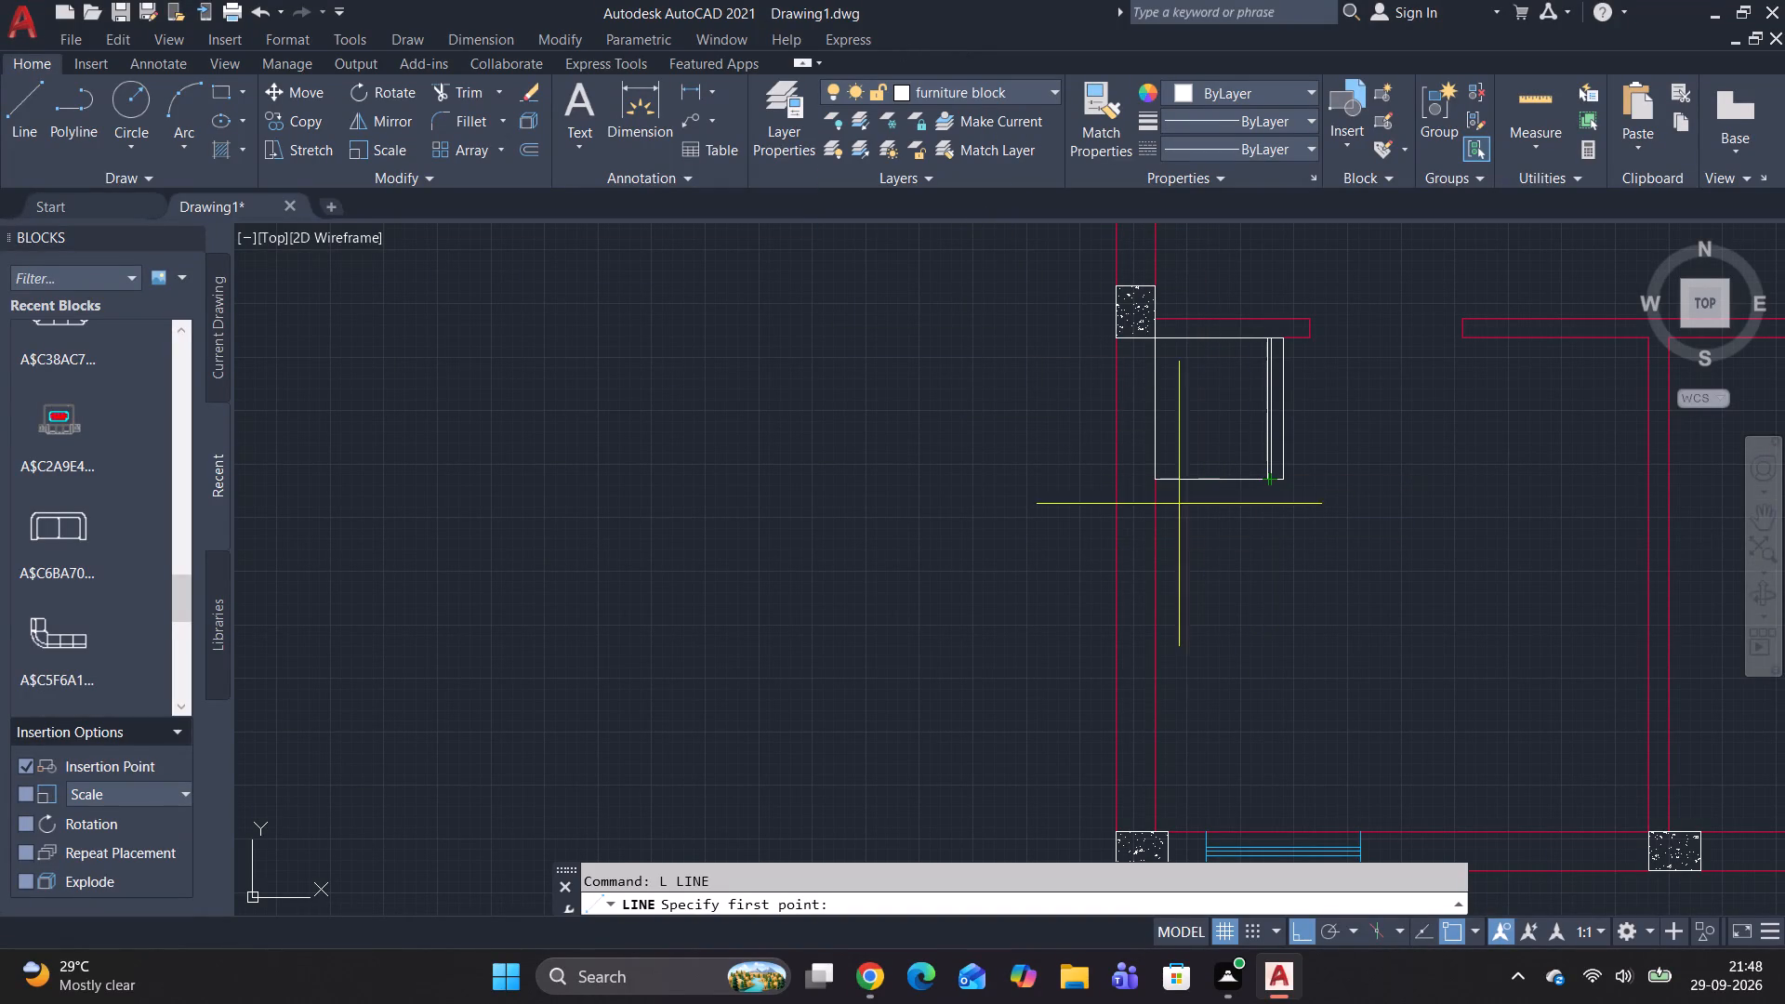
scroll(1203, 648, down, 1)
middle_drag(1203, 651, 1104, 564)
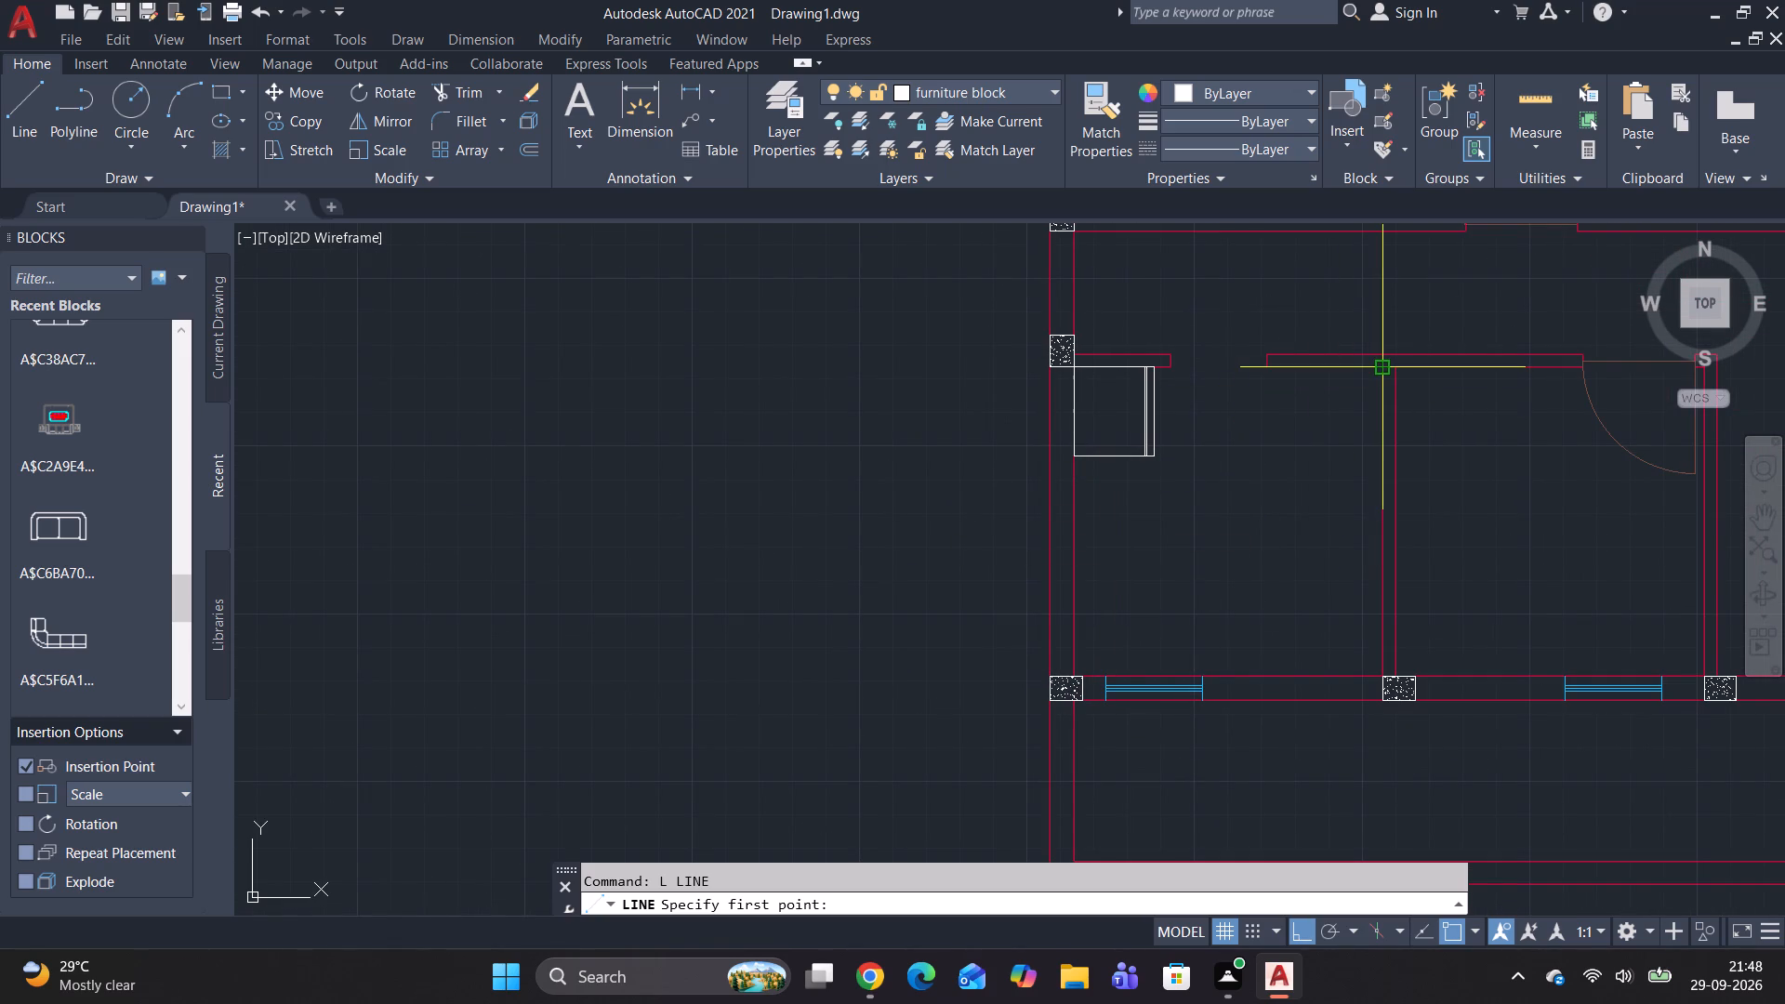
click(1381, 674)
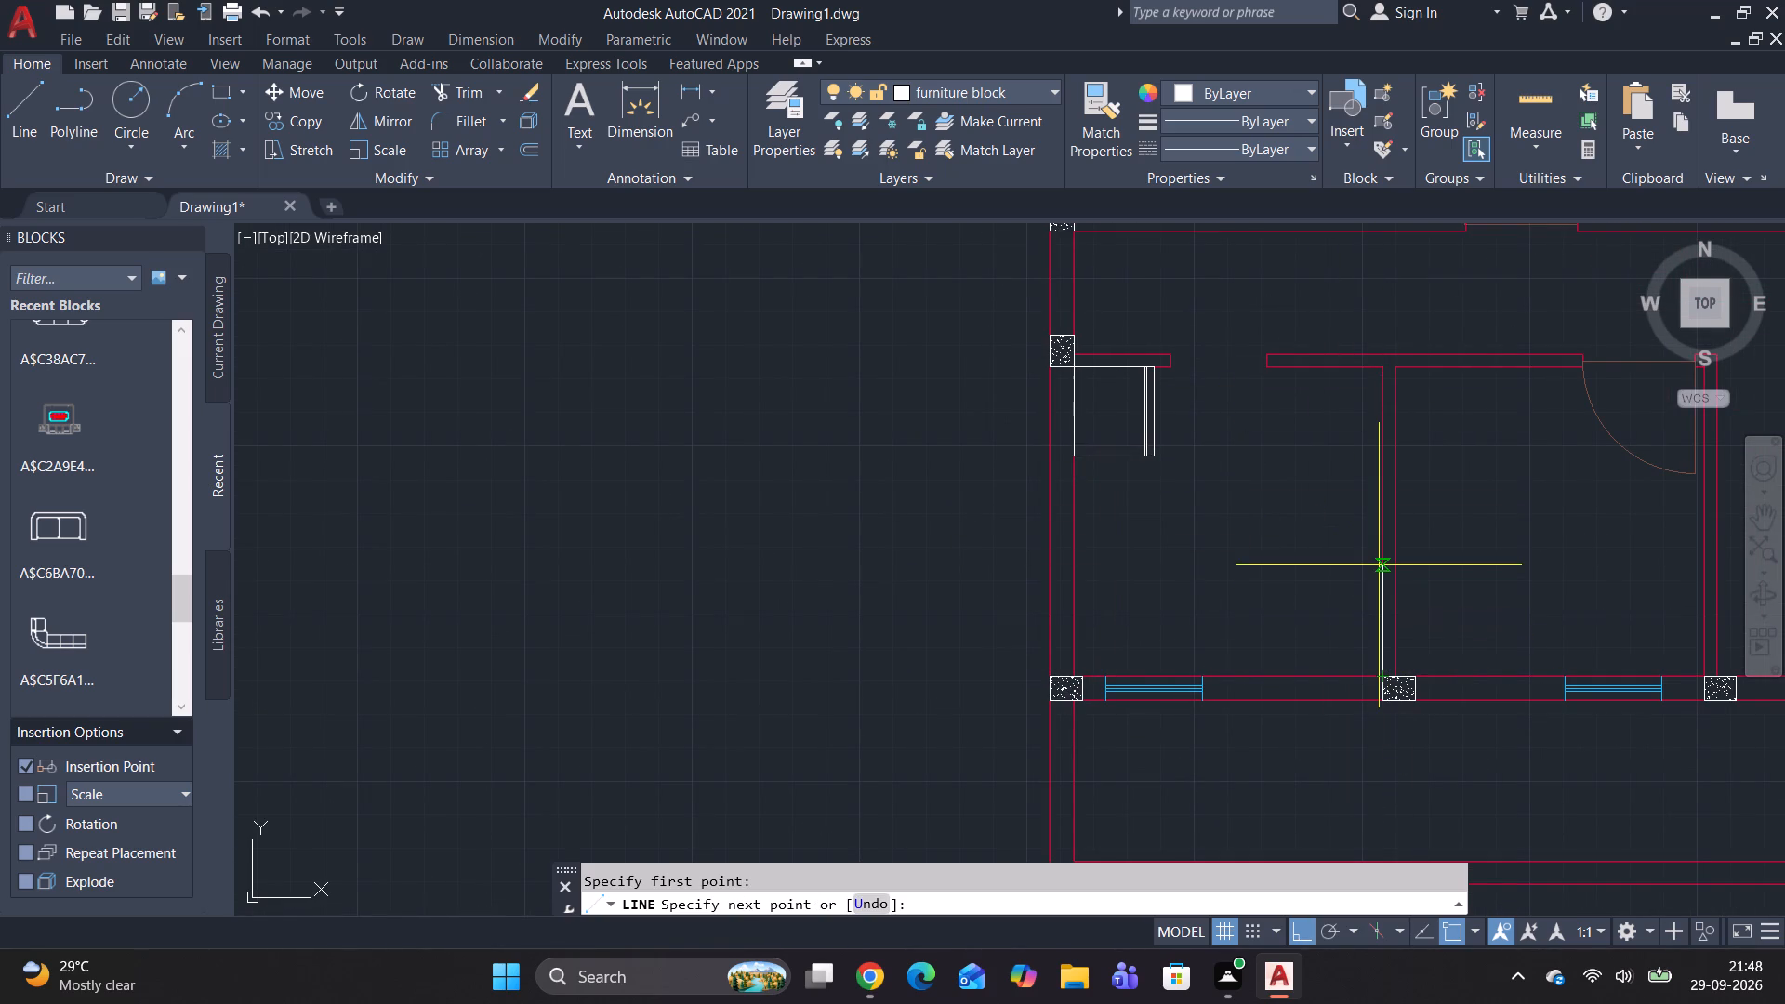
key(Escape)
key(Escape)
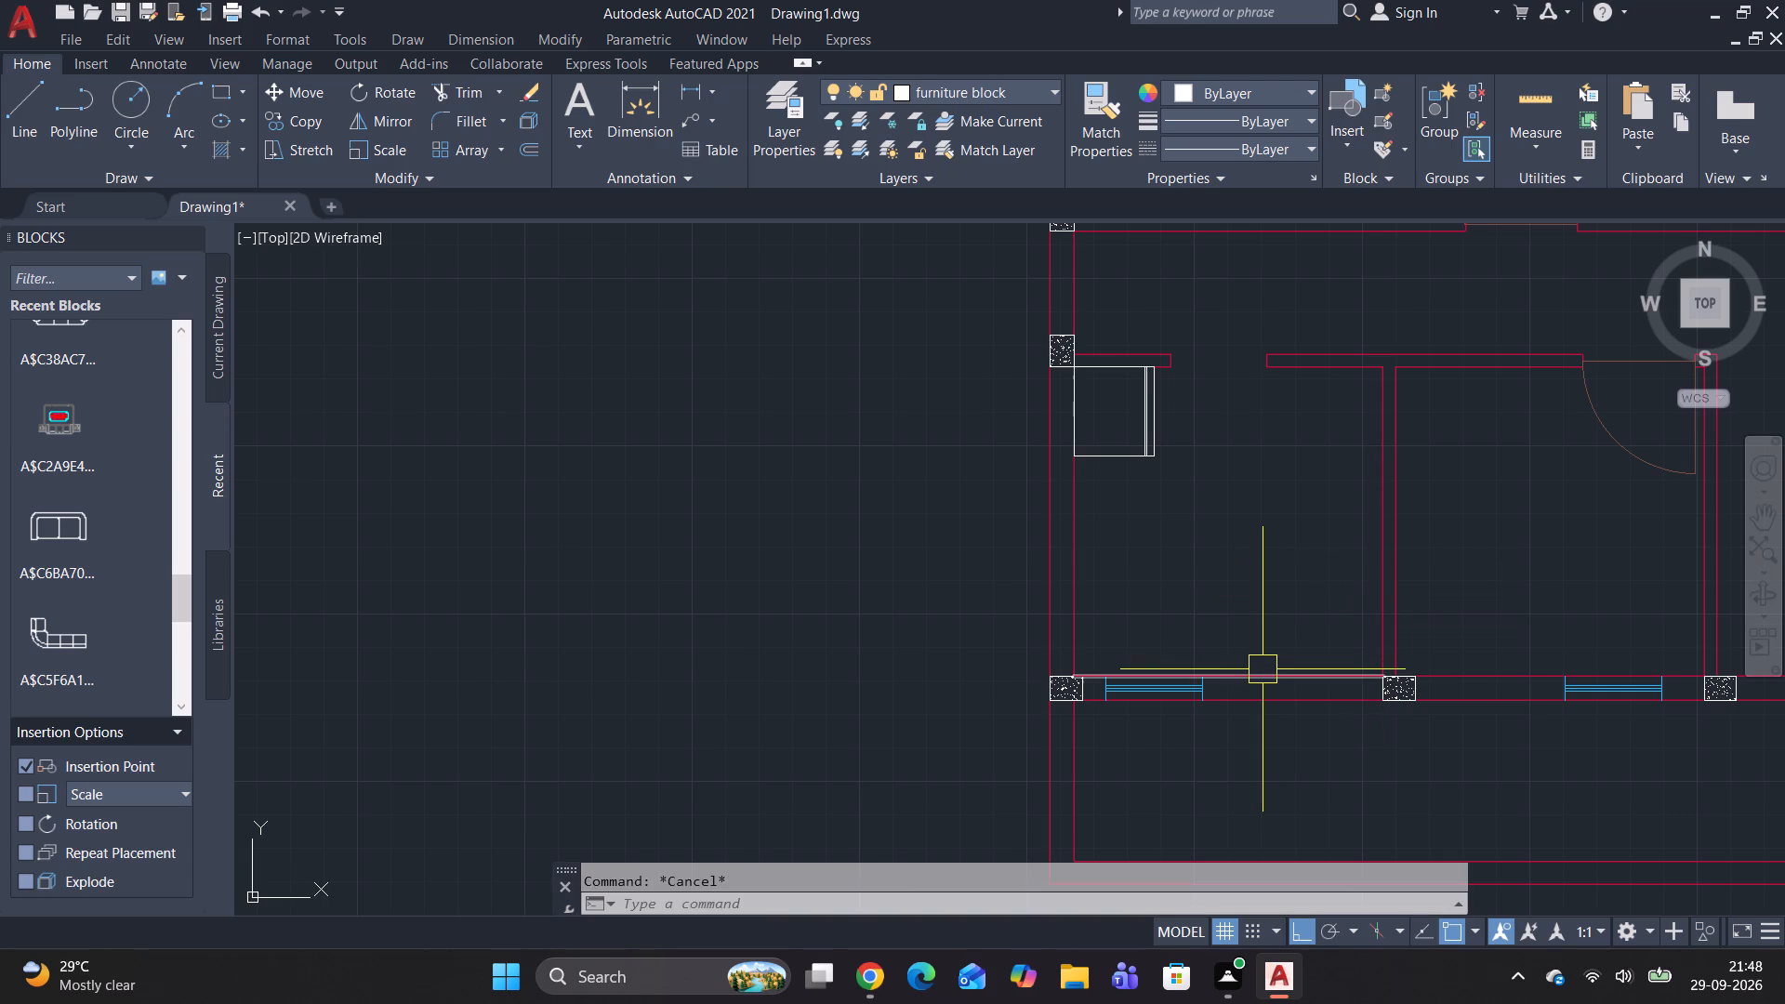
Offset the inner face line of the southwest room's south wall 2'6" north into the room.
text(of)
key(space)
click(1252, 667)
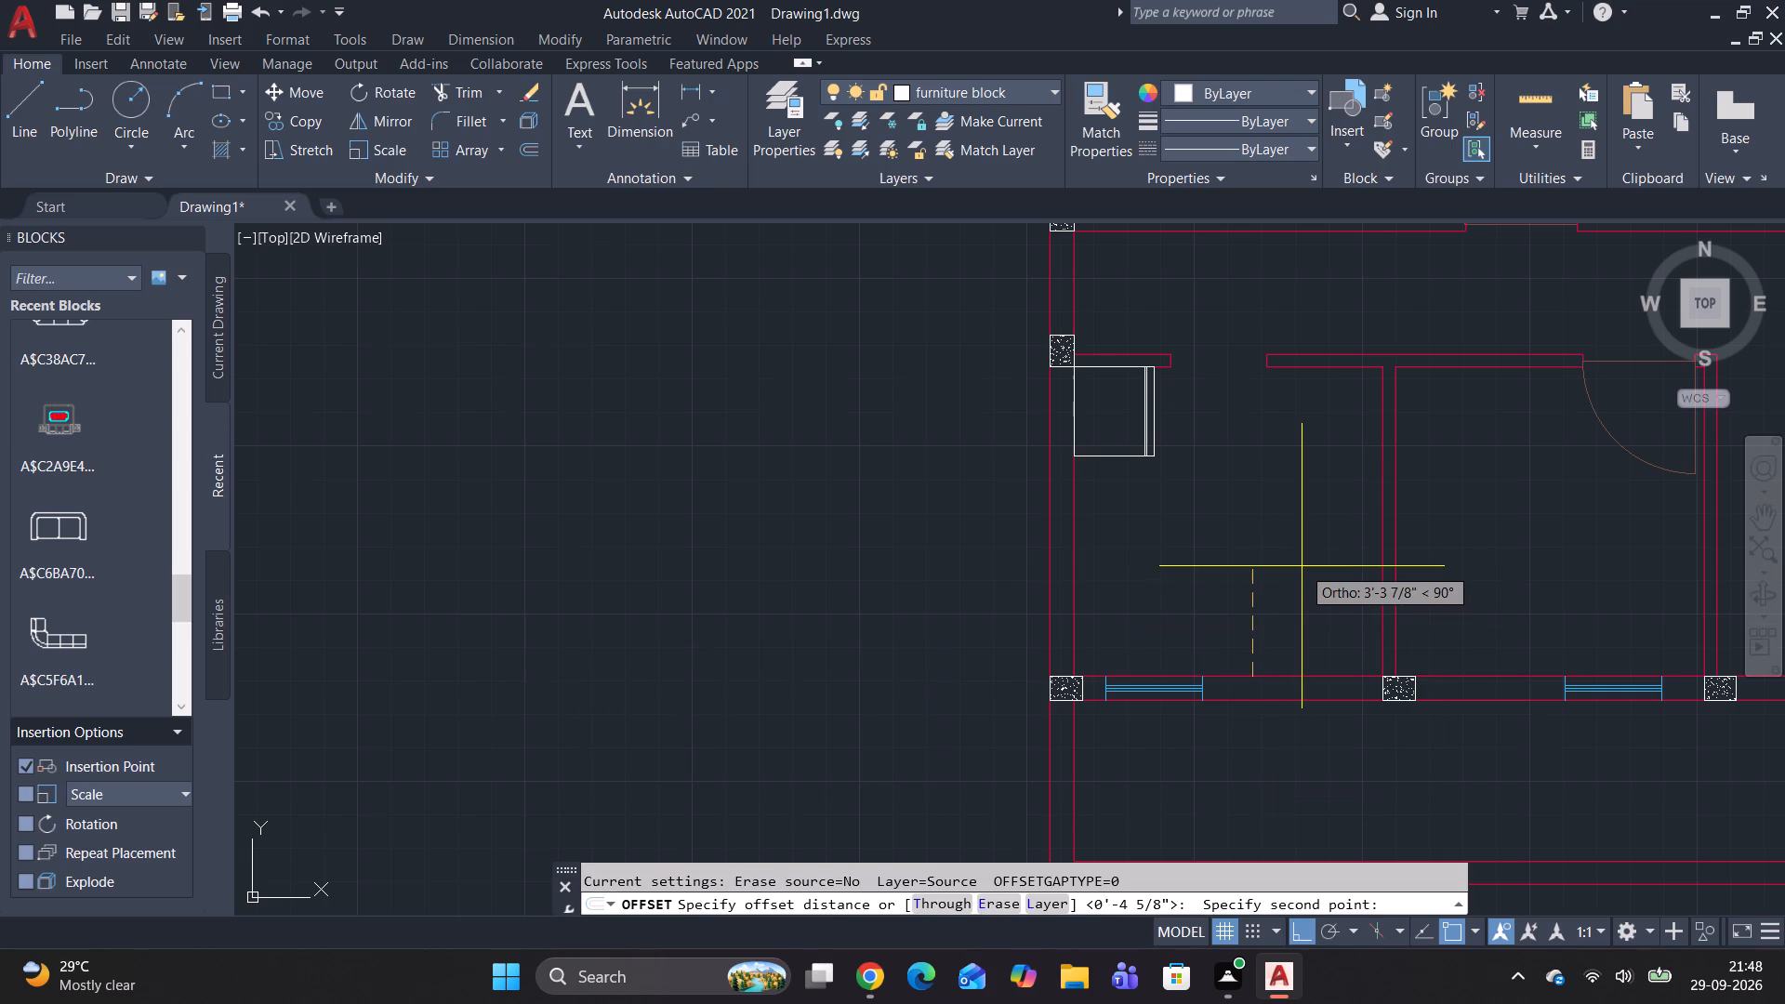
key(2)
text('6")
key(space)
click(1305, 670)
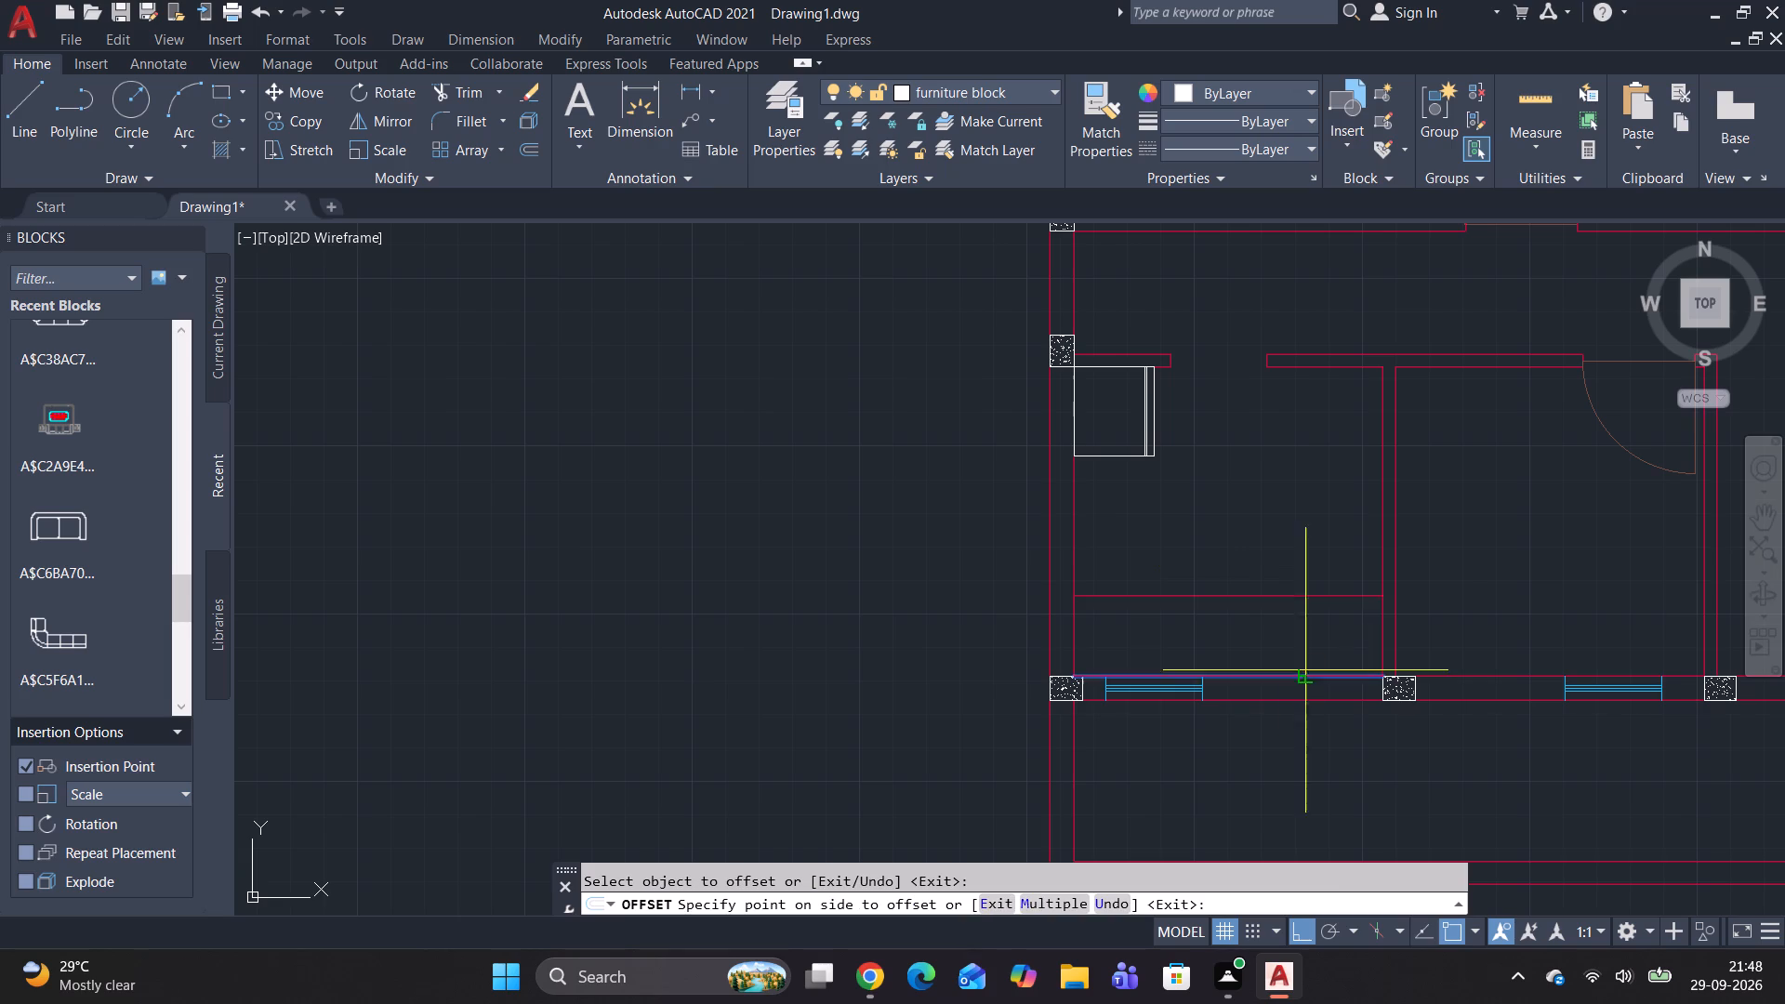
click(1295, 599)
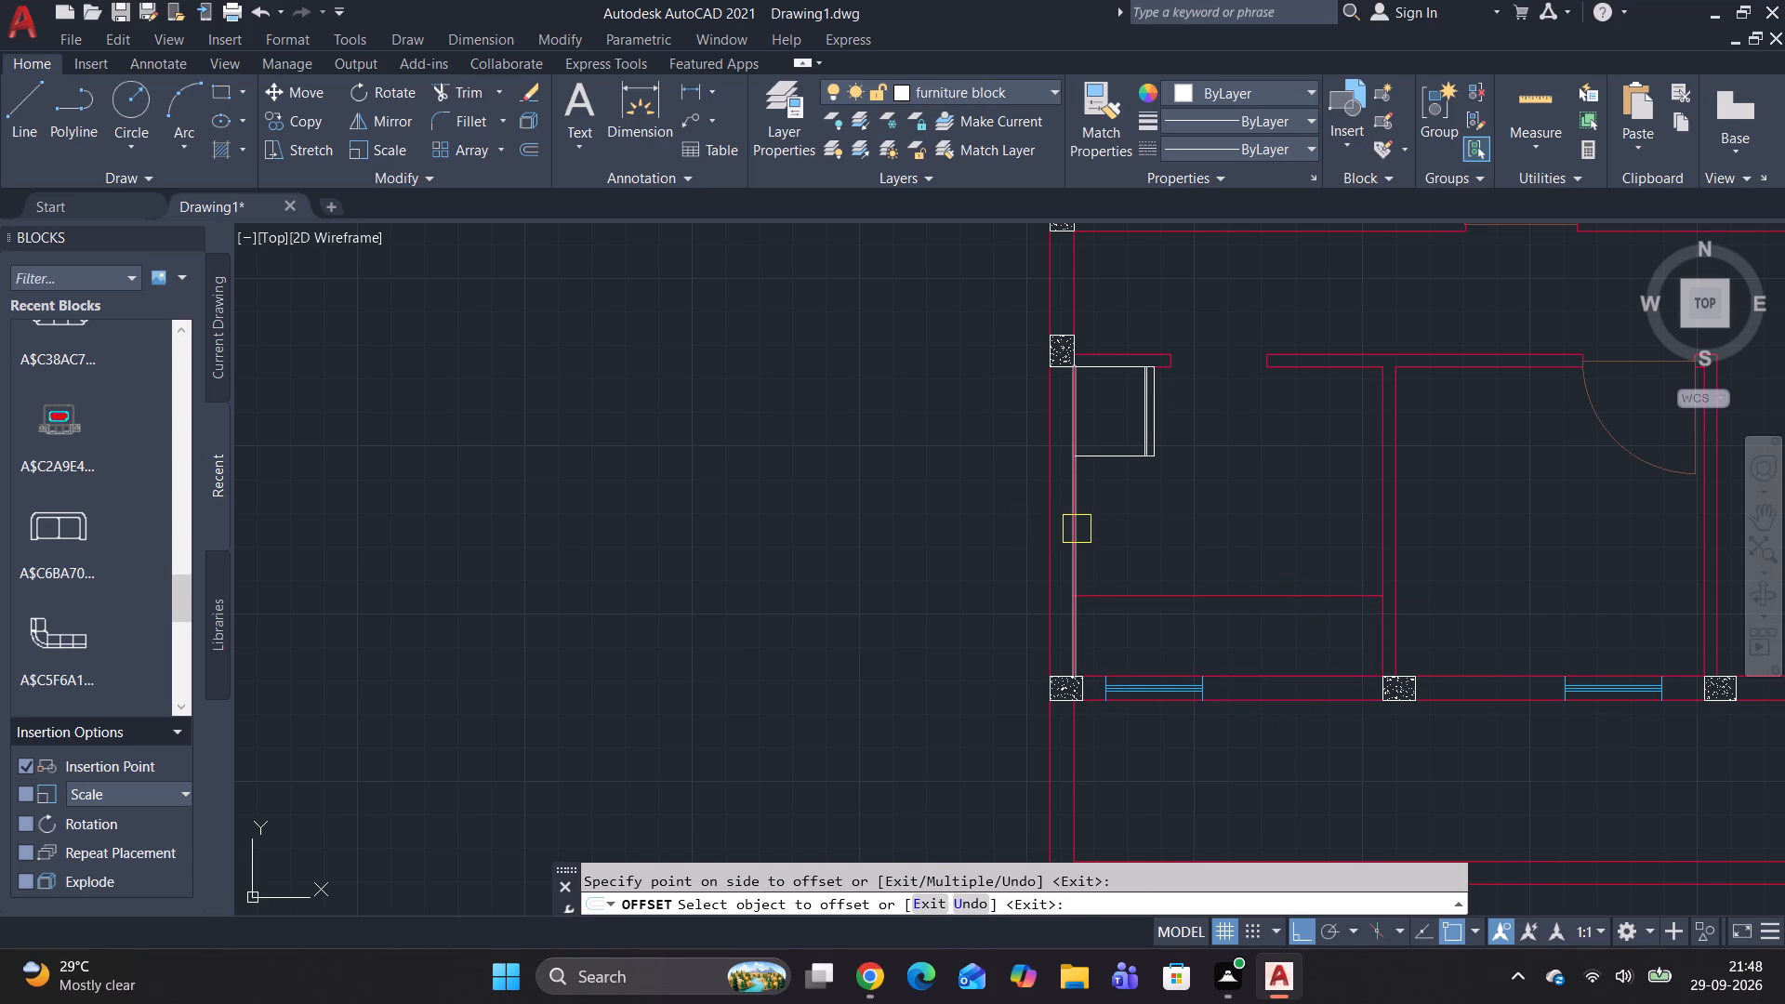
Offset the inner face line of the southwest room's west wall 2'6" east into the room.
click(1080, 530)
click(1230, 520)
key(Escape)
key(Escape)
key(Escape)
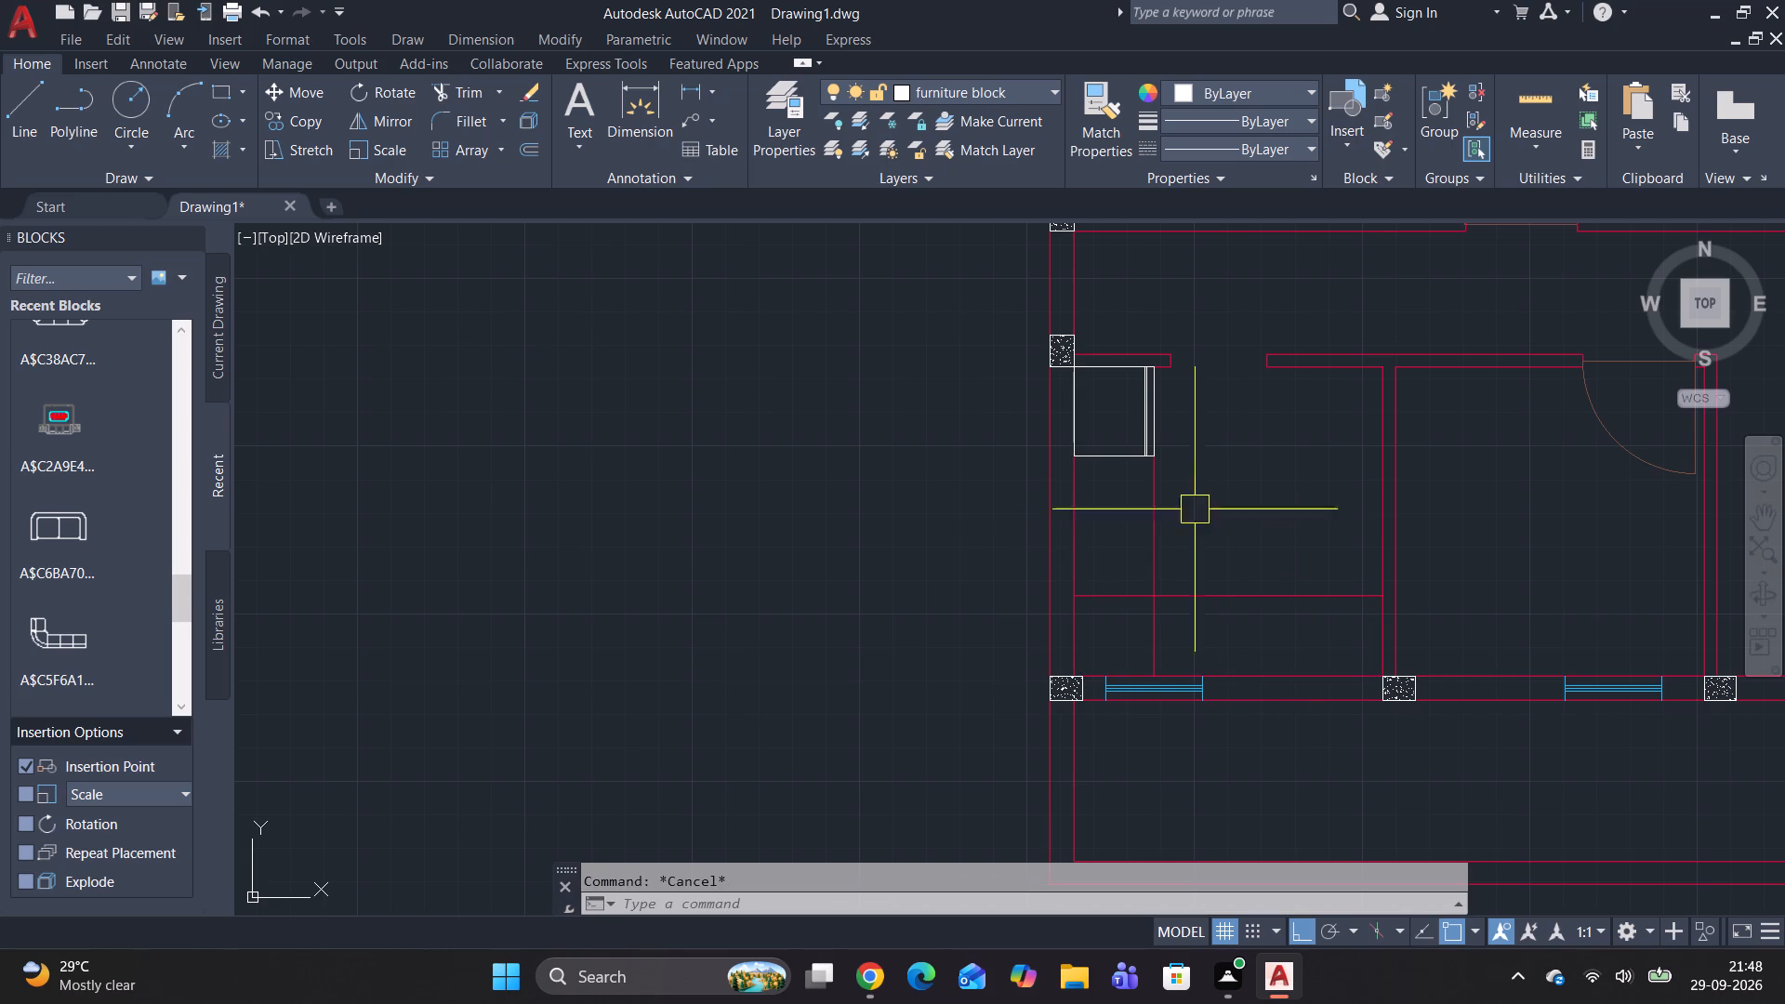
key(Escape)
Put the two offset lines in the southwest room on the furniture block layer.
scroll(1177, 498, down, 1)
scroll(1177, 498, up, 4)
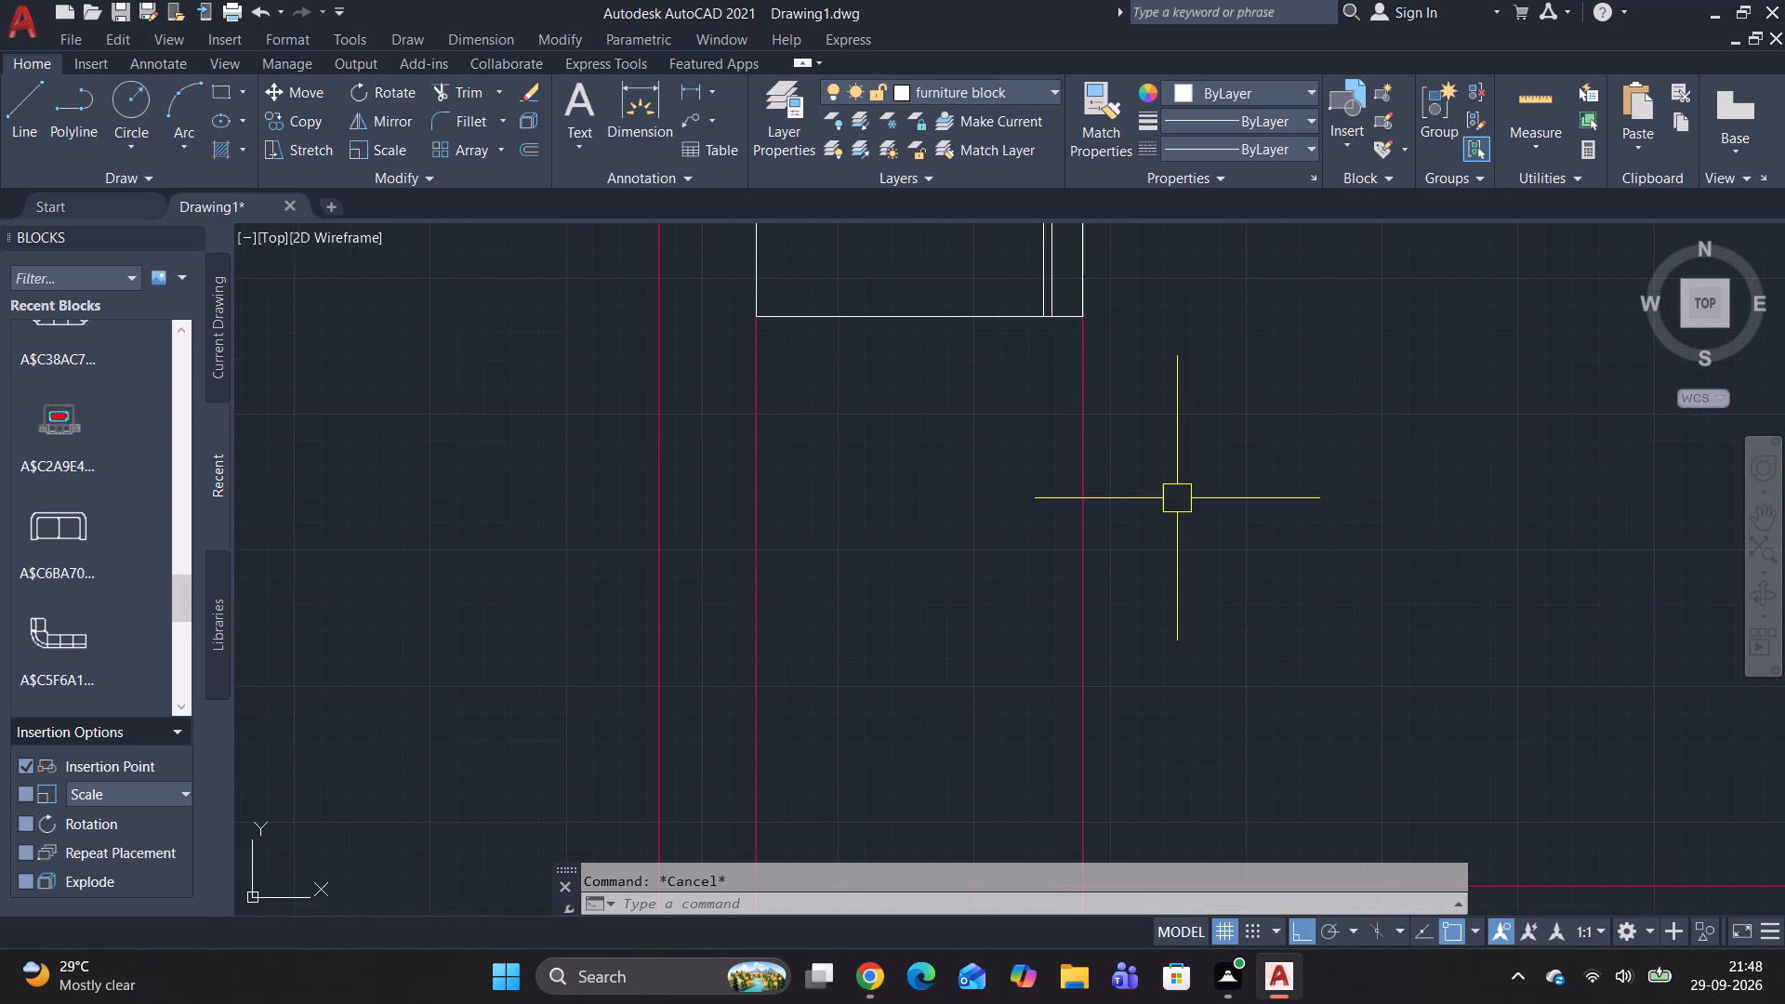
scroll(1177, 498, down, 2)
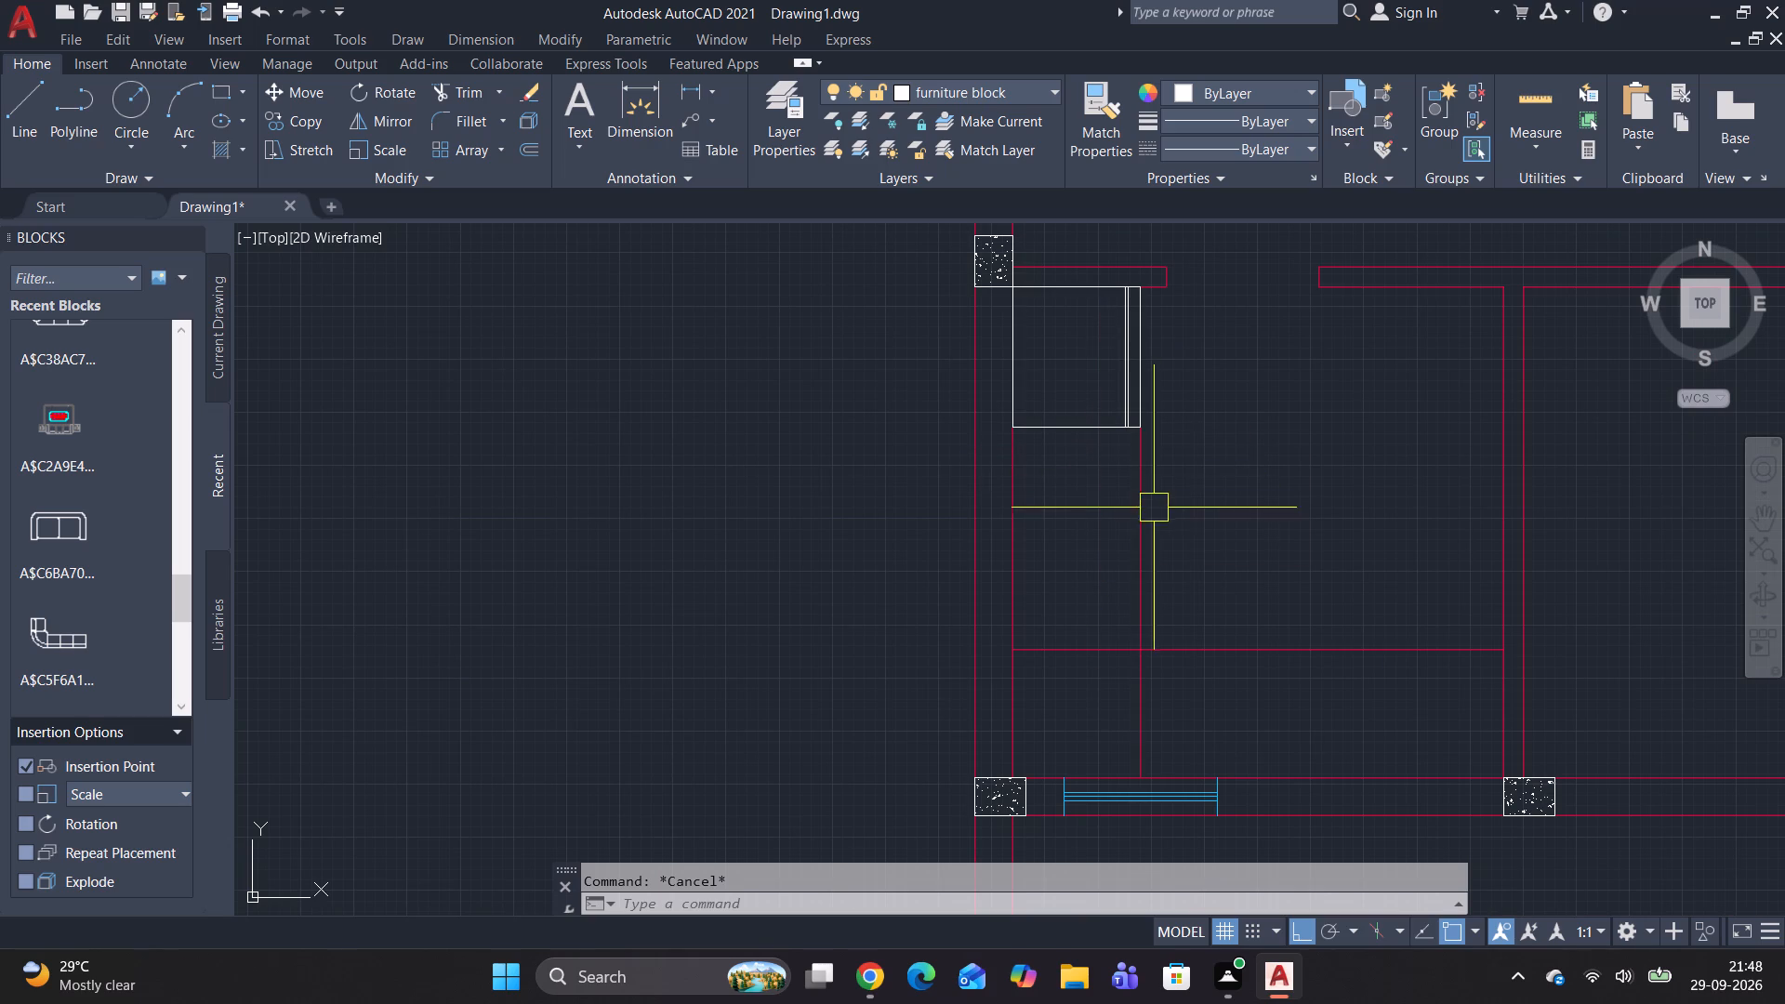
click(1156, 554)
click(1120, 581)
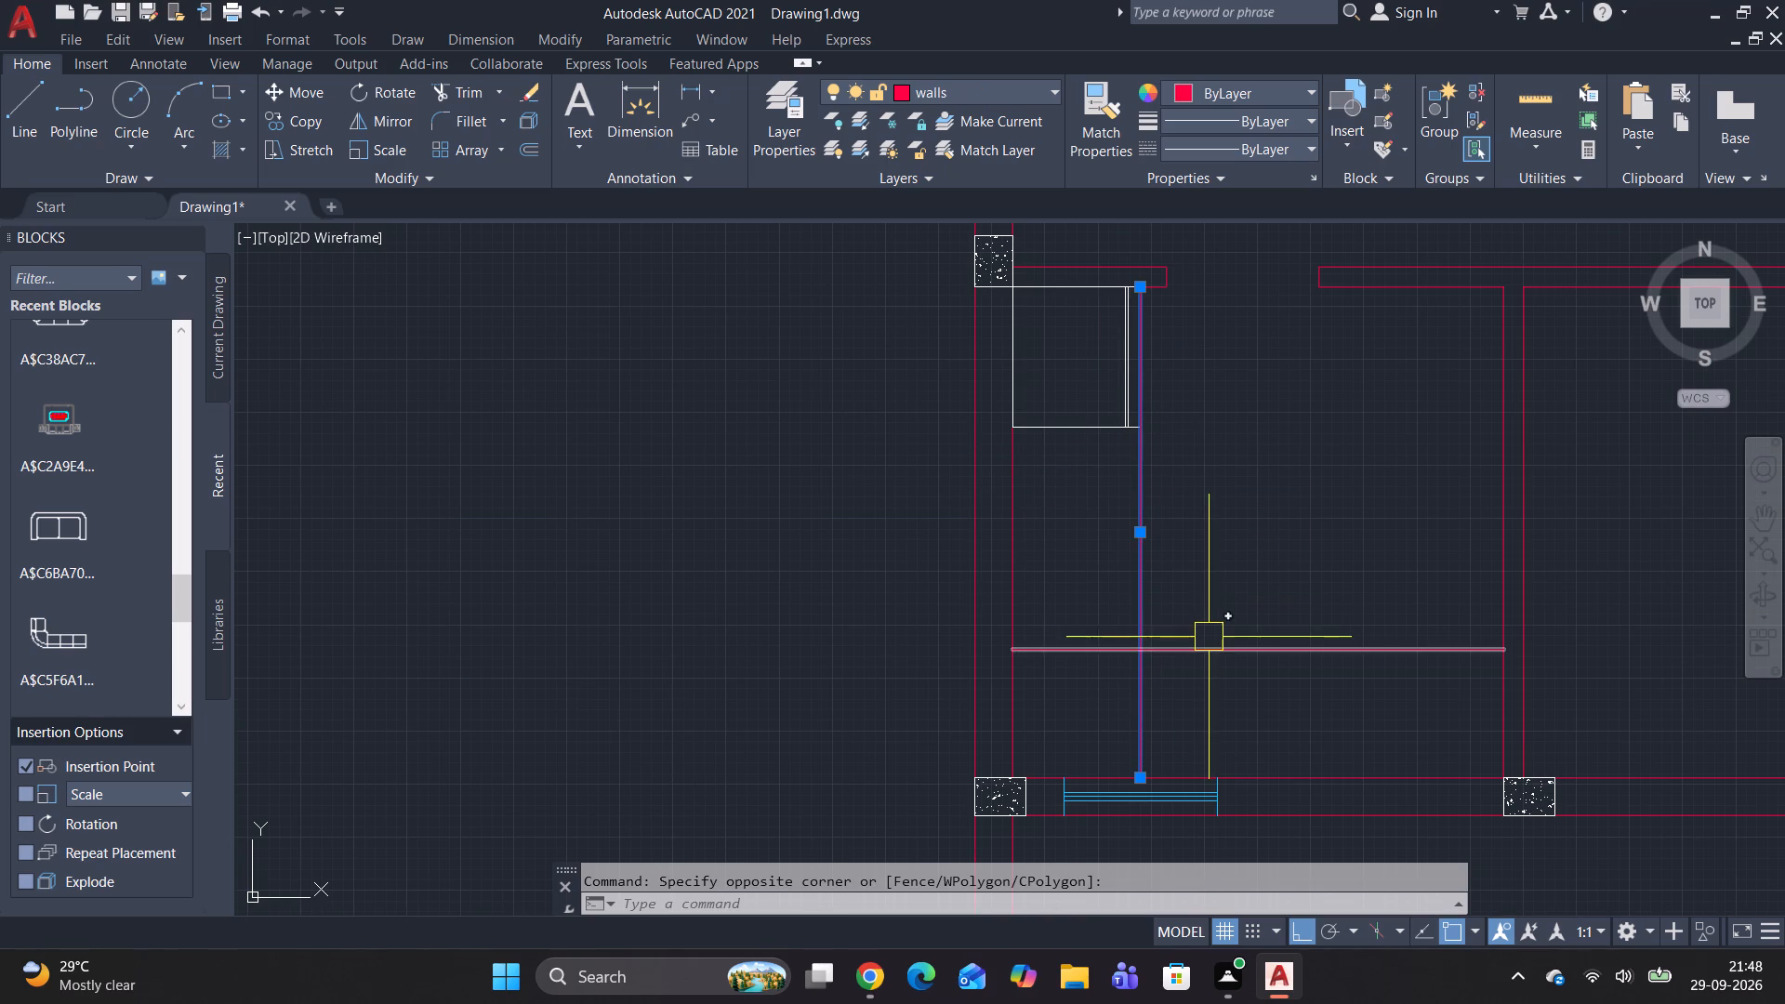
click(1209, 637)
click(981, 86)
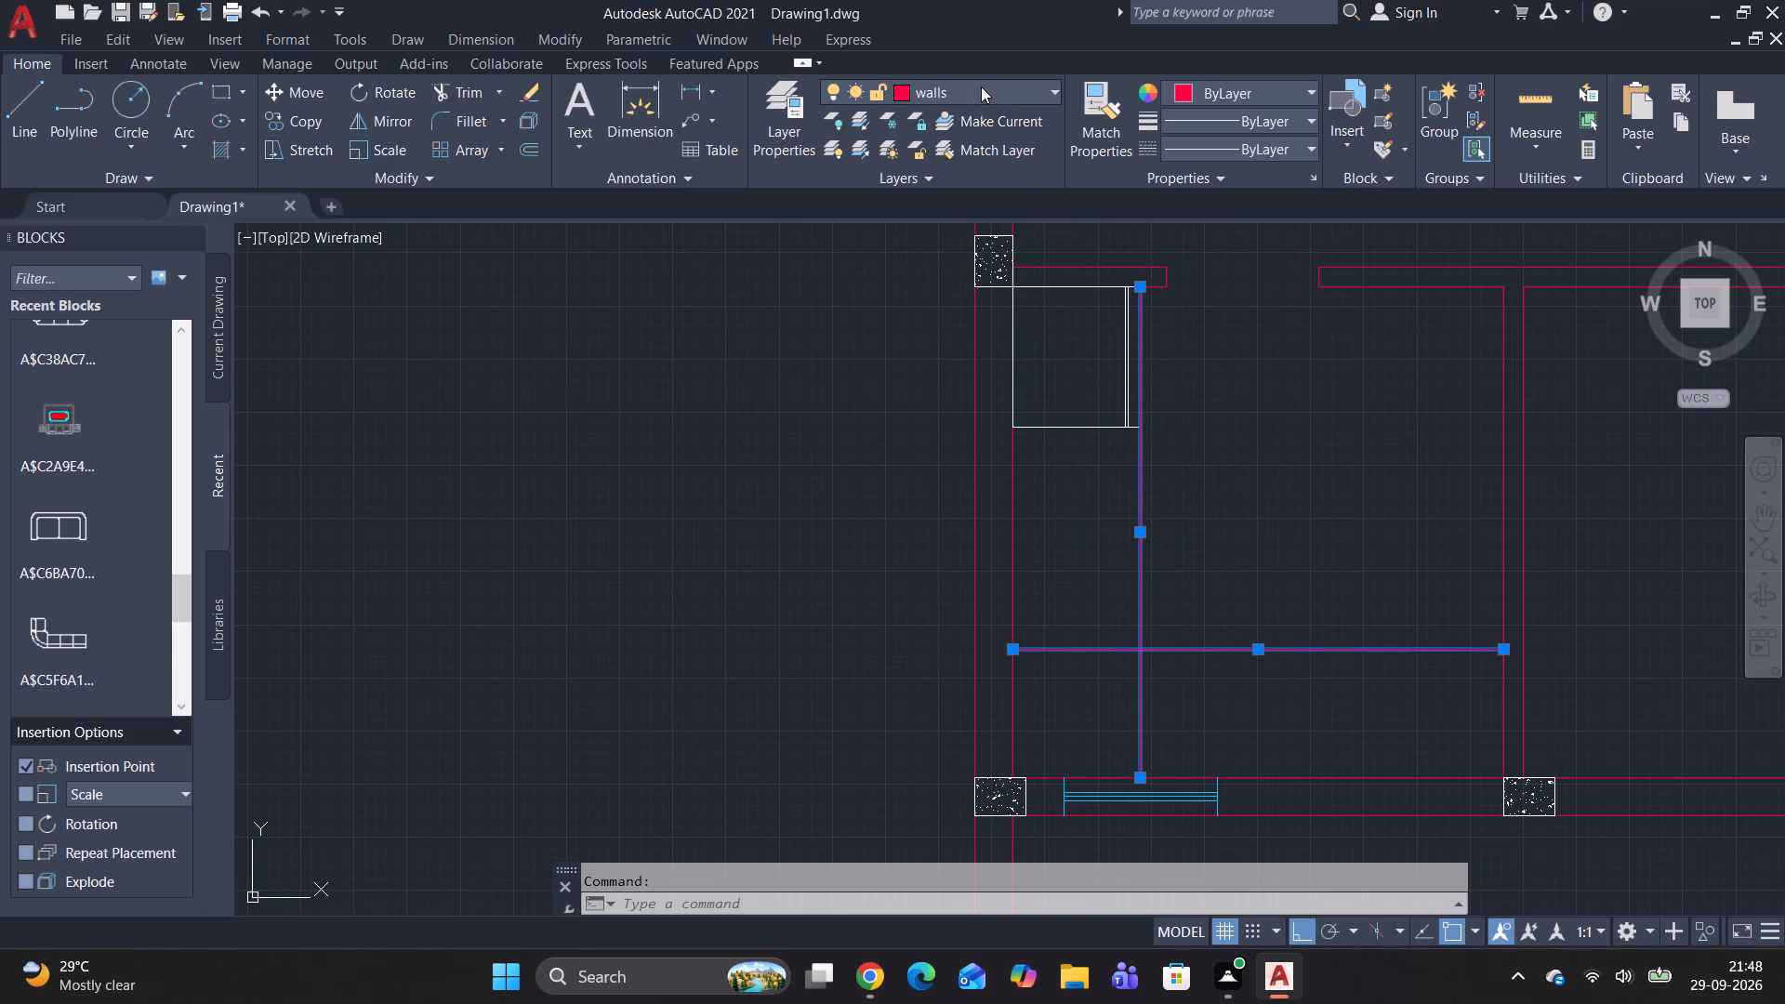
click(963, 195)
key(Escape)
key(Escape)
key(Escape)
key(Escape)
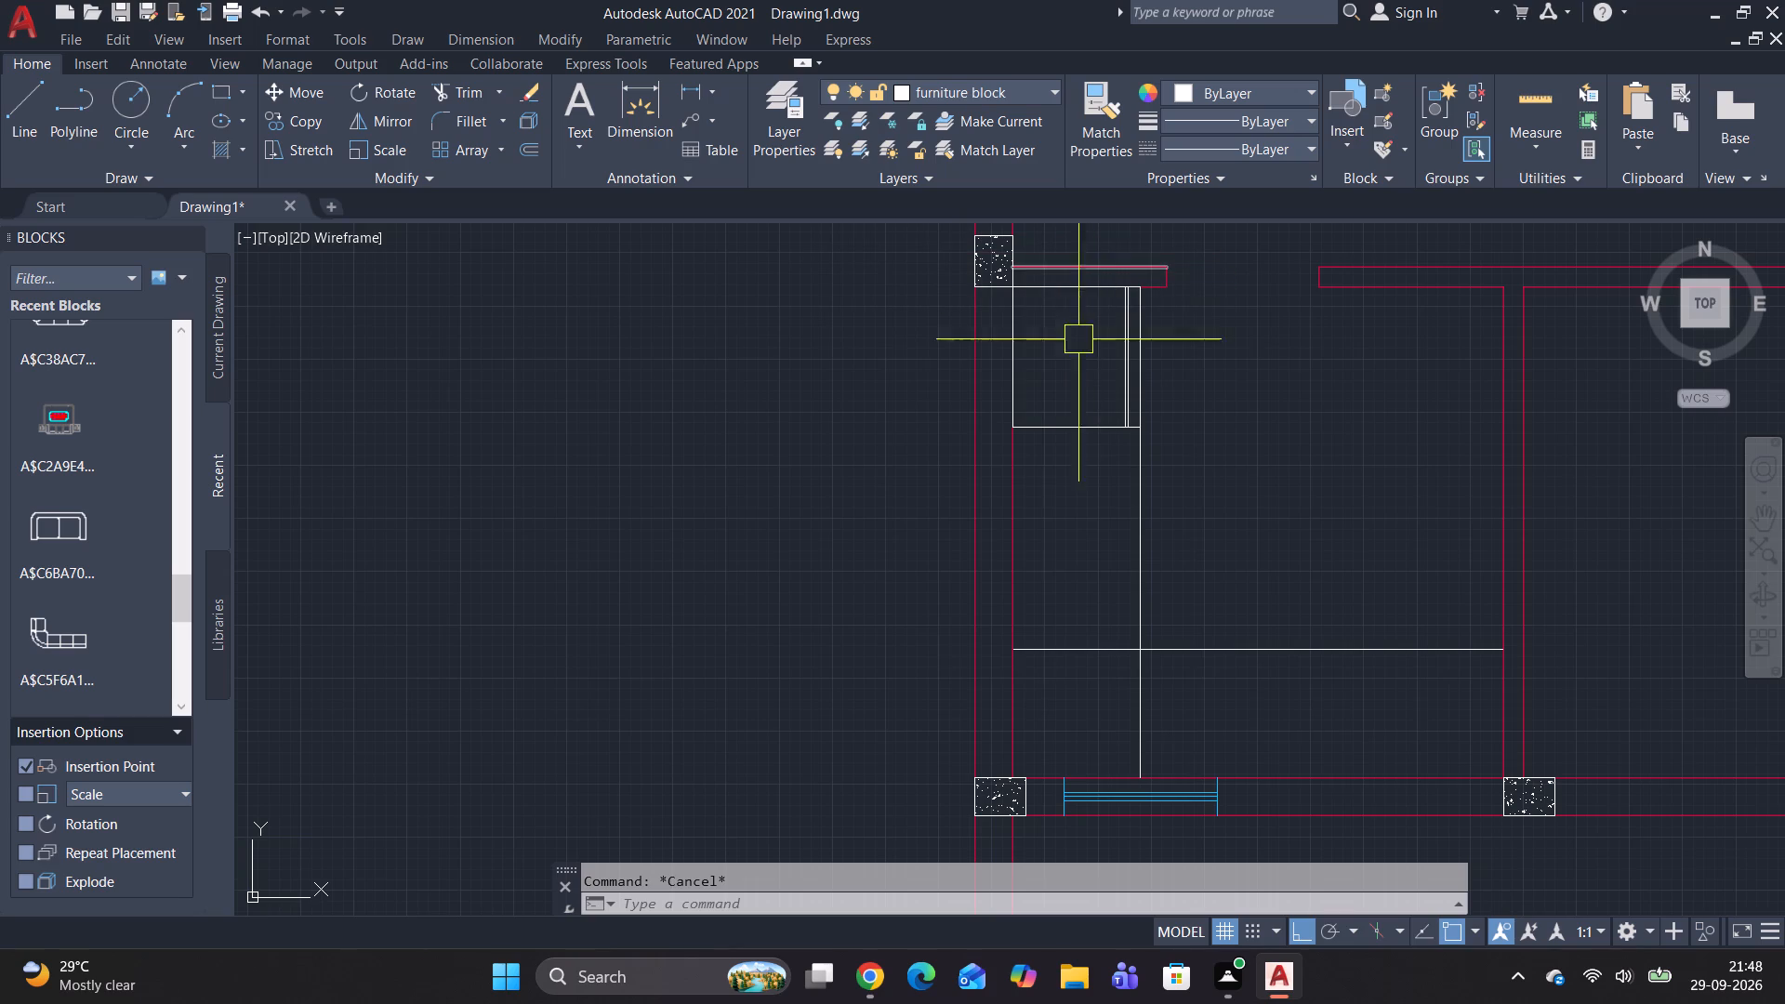
Trim the offset lines alongside the refrigerator and past their crossing, leaving an L-shaped counter edge in the southwest room.
text(tr)
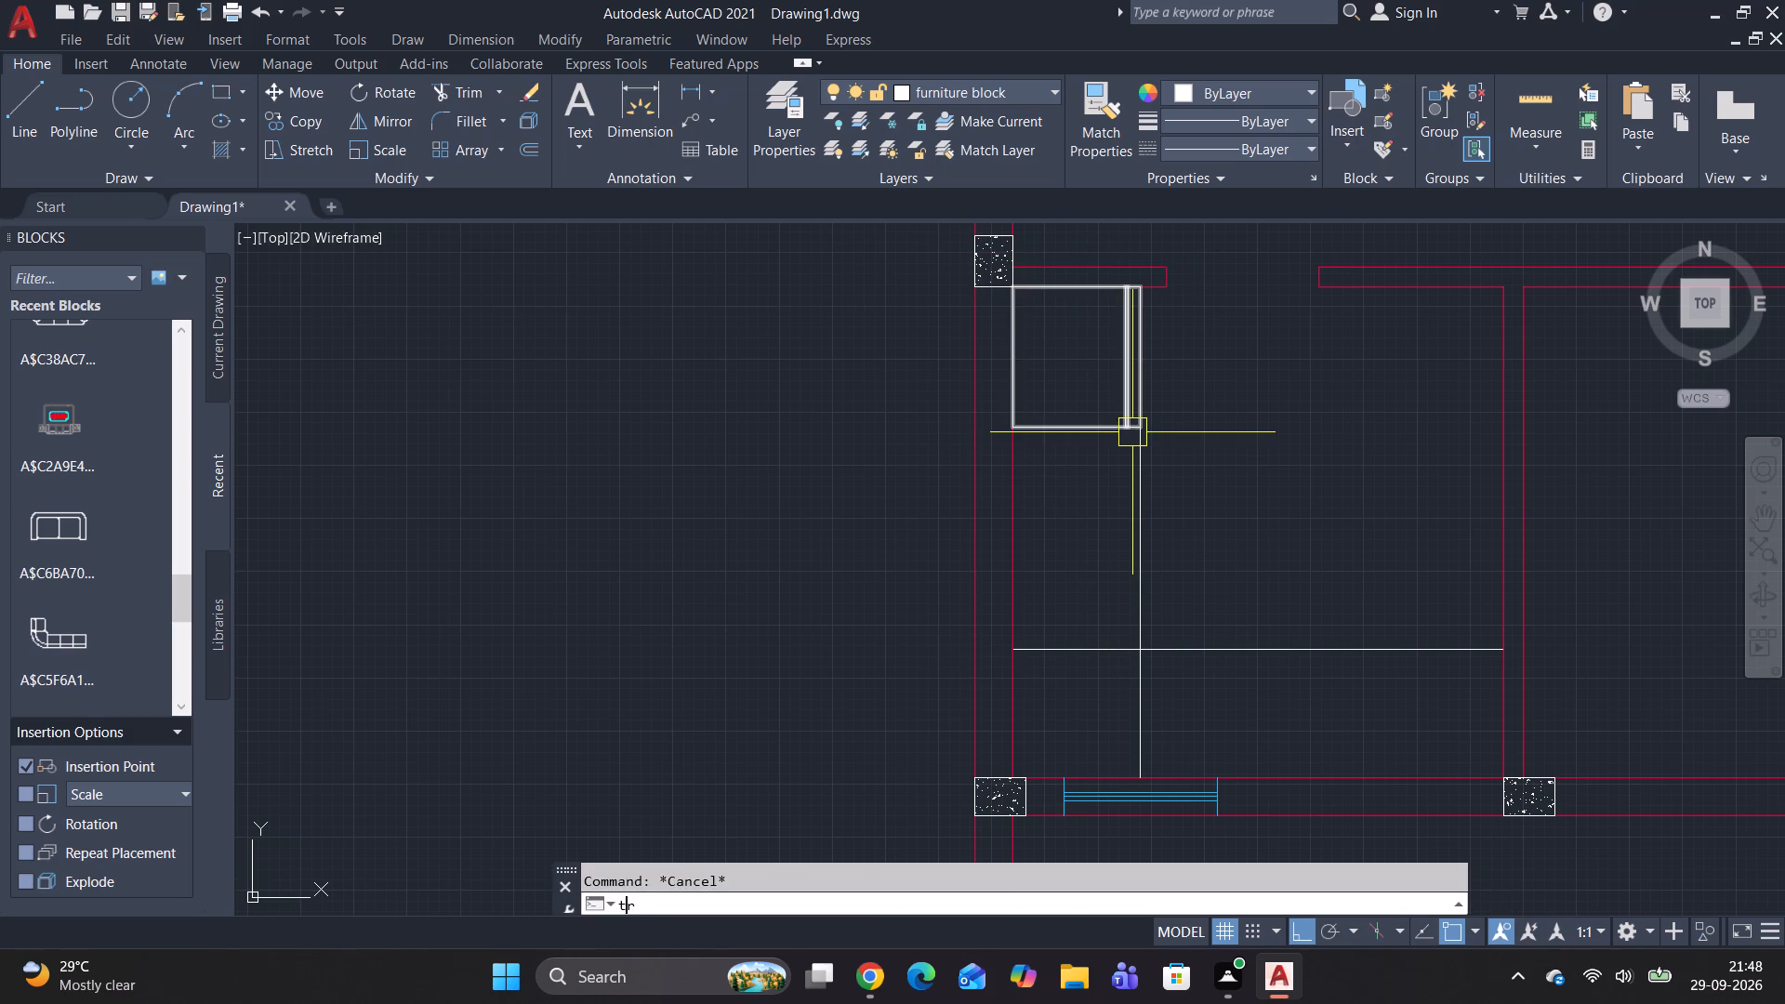
key(space)
scroll(1145, 384, up, 3)
click(1123, 392)
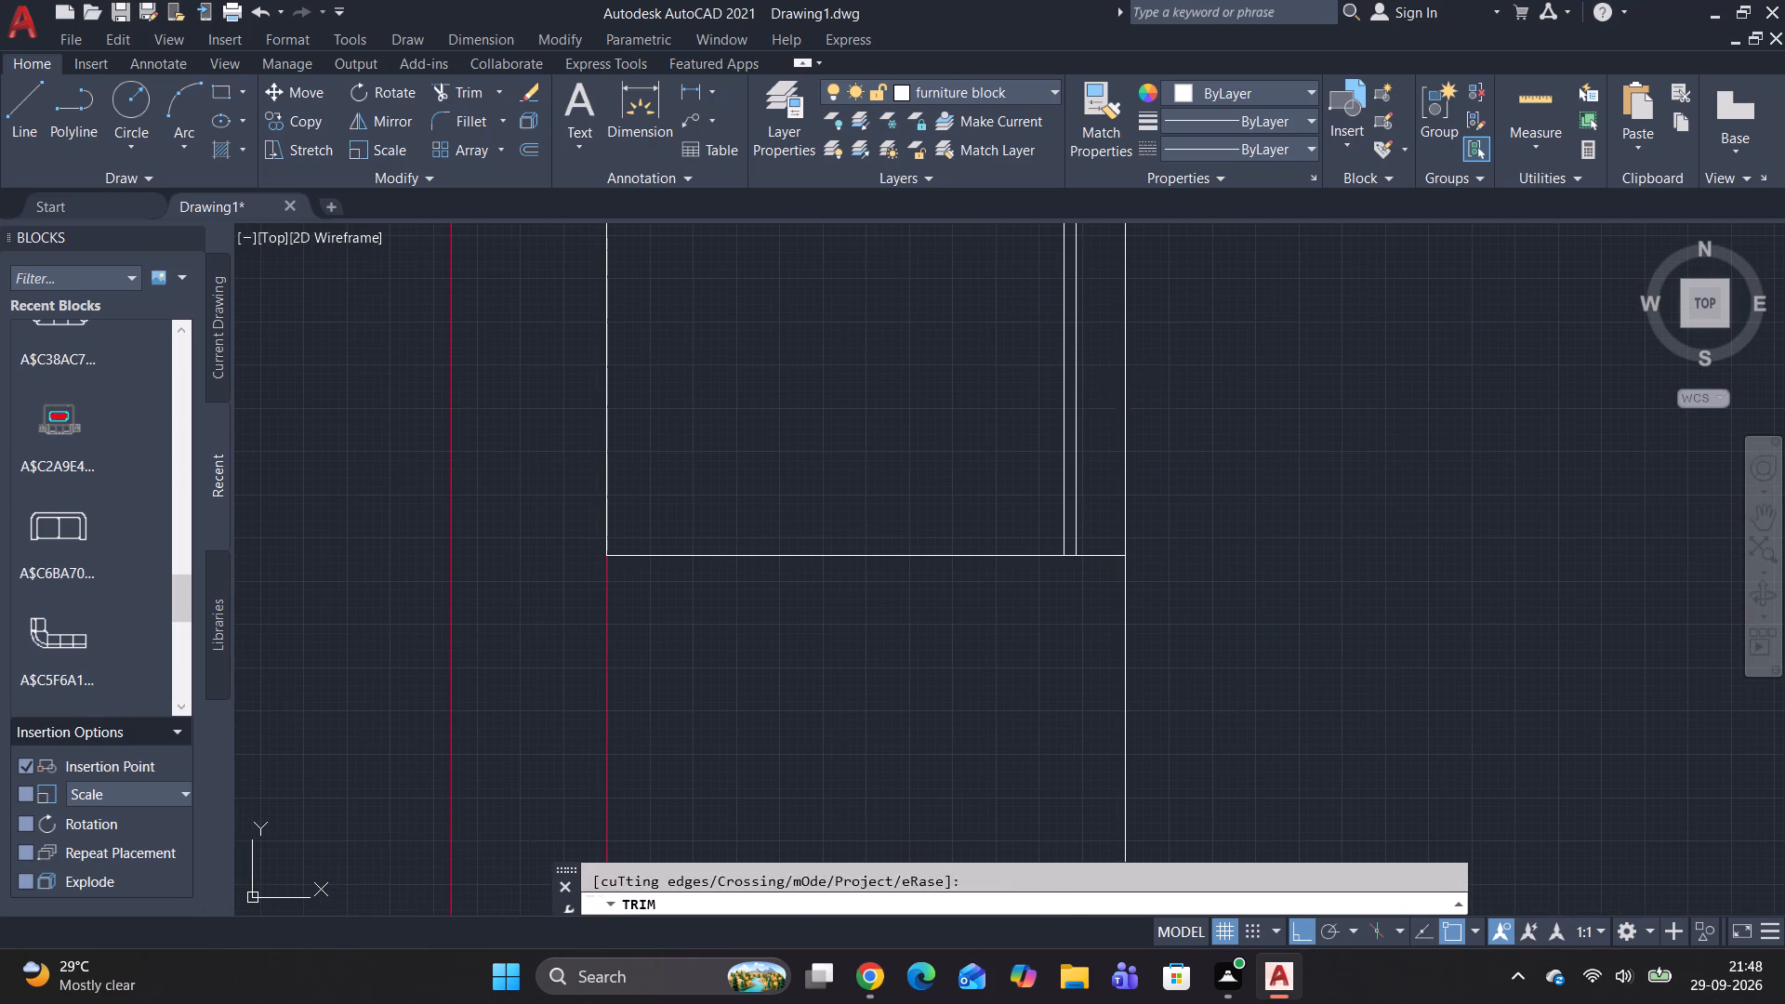
scroll(1128, 392, down, 3)
click(1068, 656)
click(1130, 718)
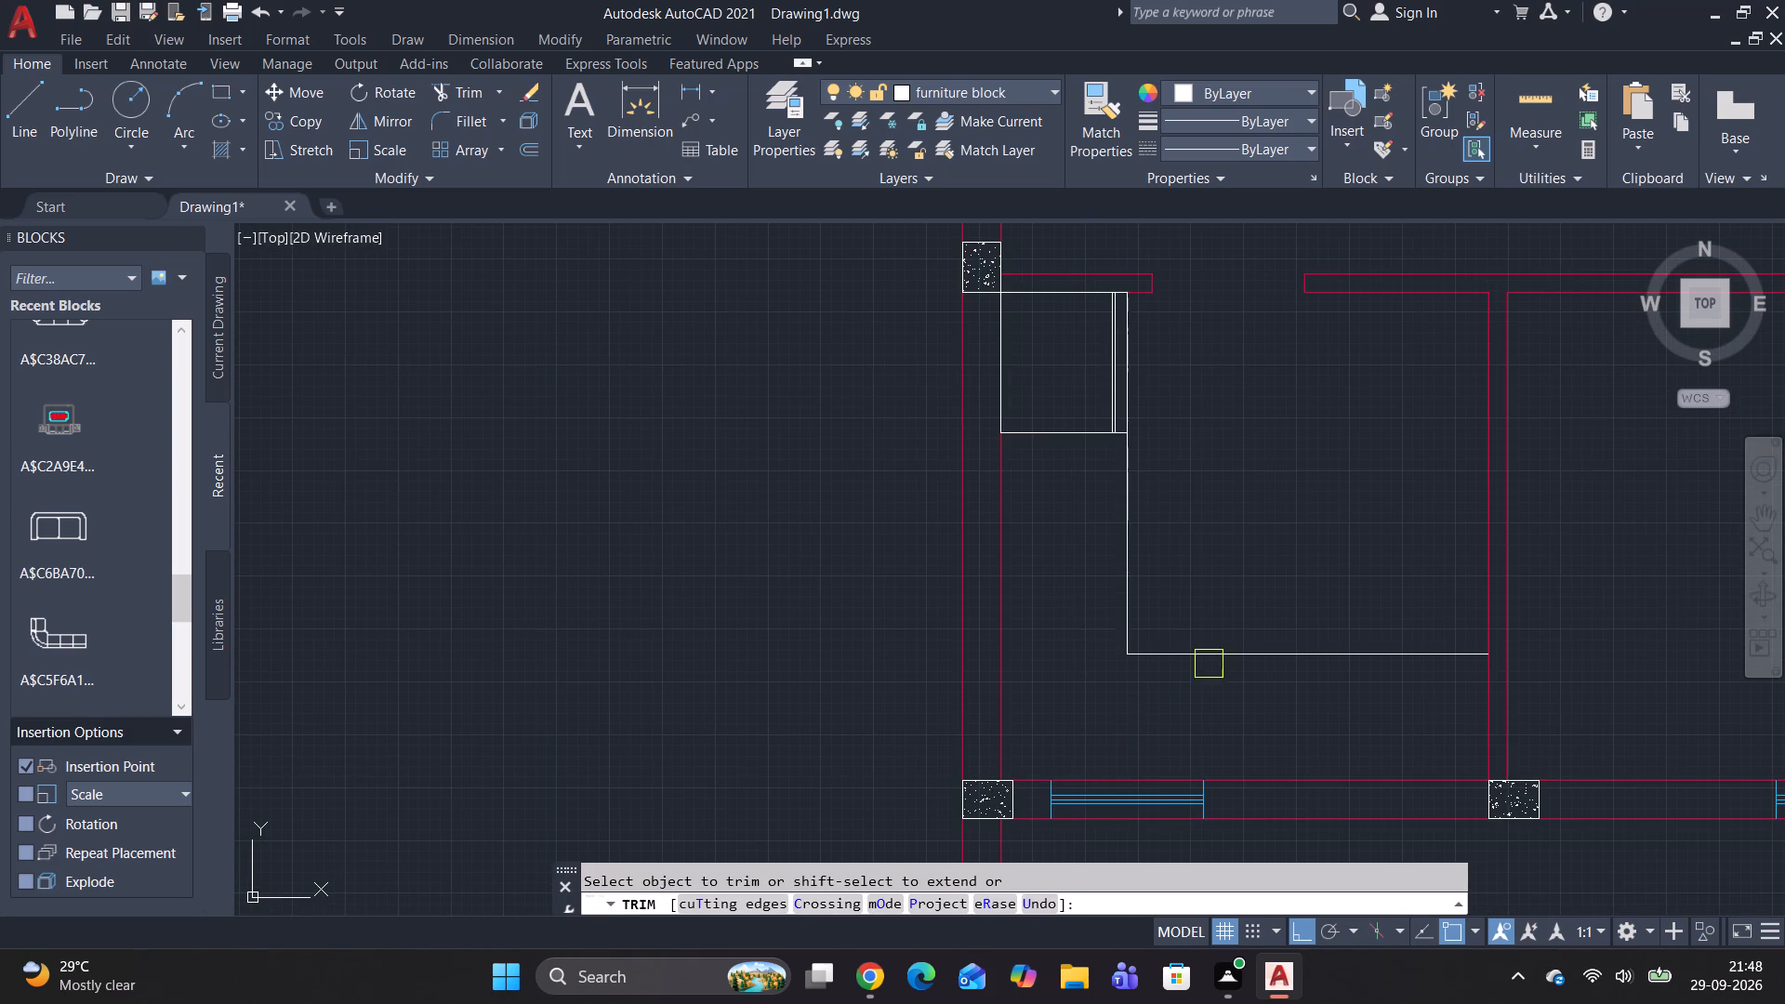
scroll(1245, 469, down, 1)
middle_drag(1160, 496, 1150, 500)
key(Escape)
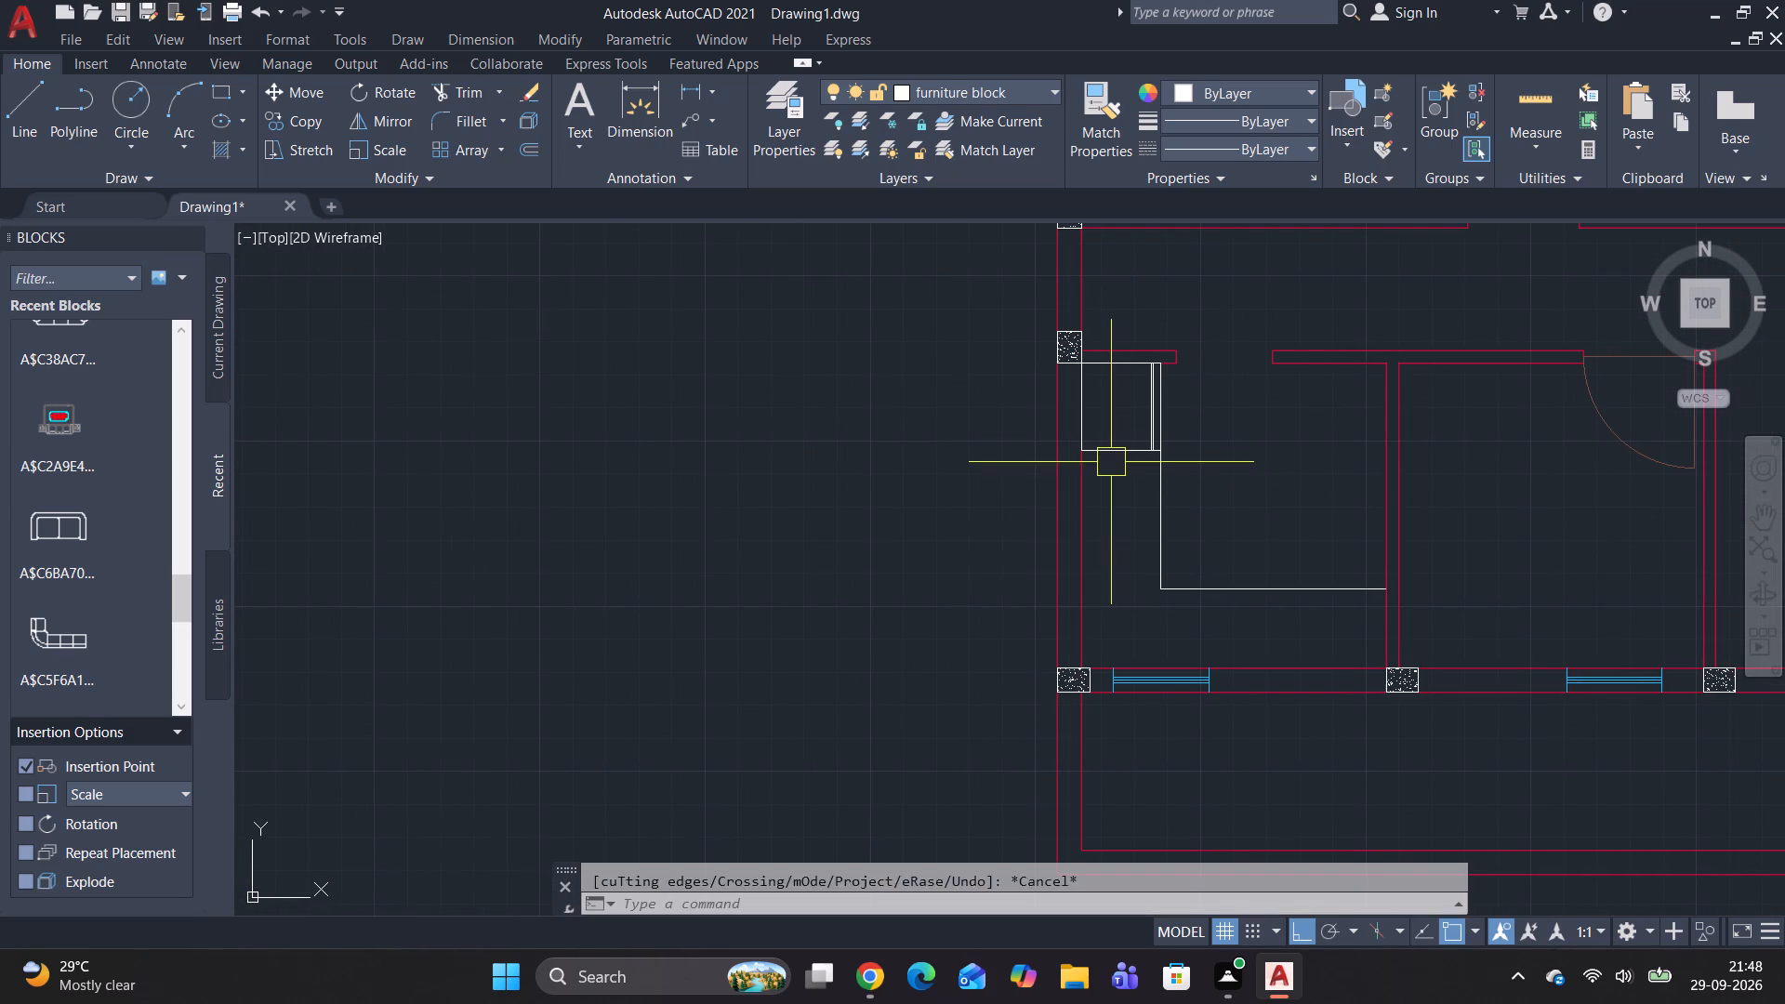
key(Escape)
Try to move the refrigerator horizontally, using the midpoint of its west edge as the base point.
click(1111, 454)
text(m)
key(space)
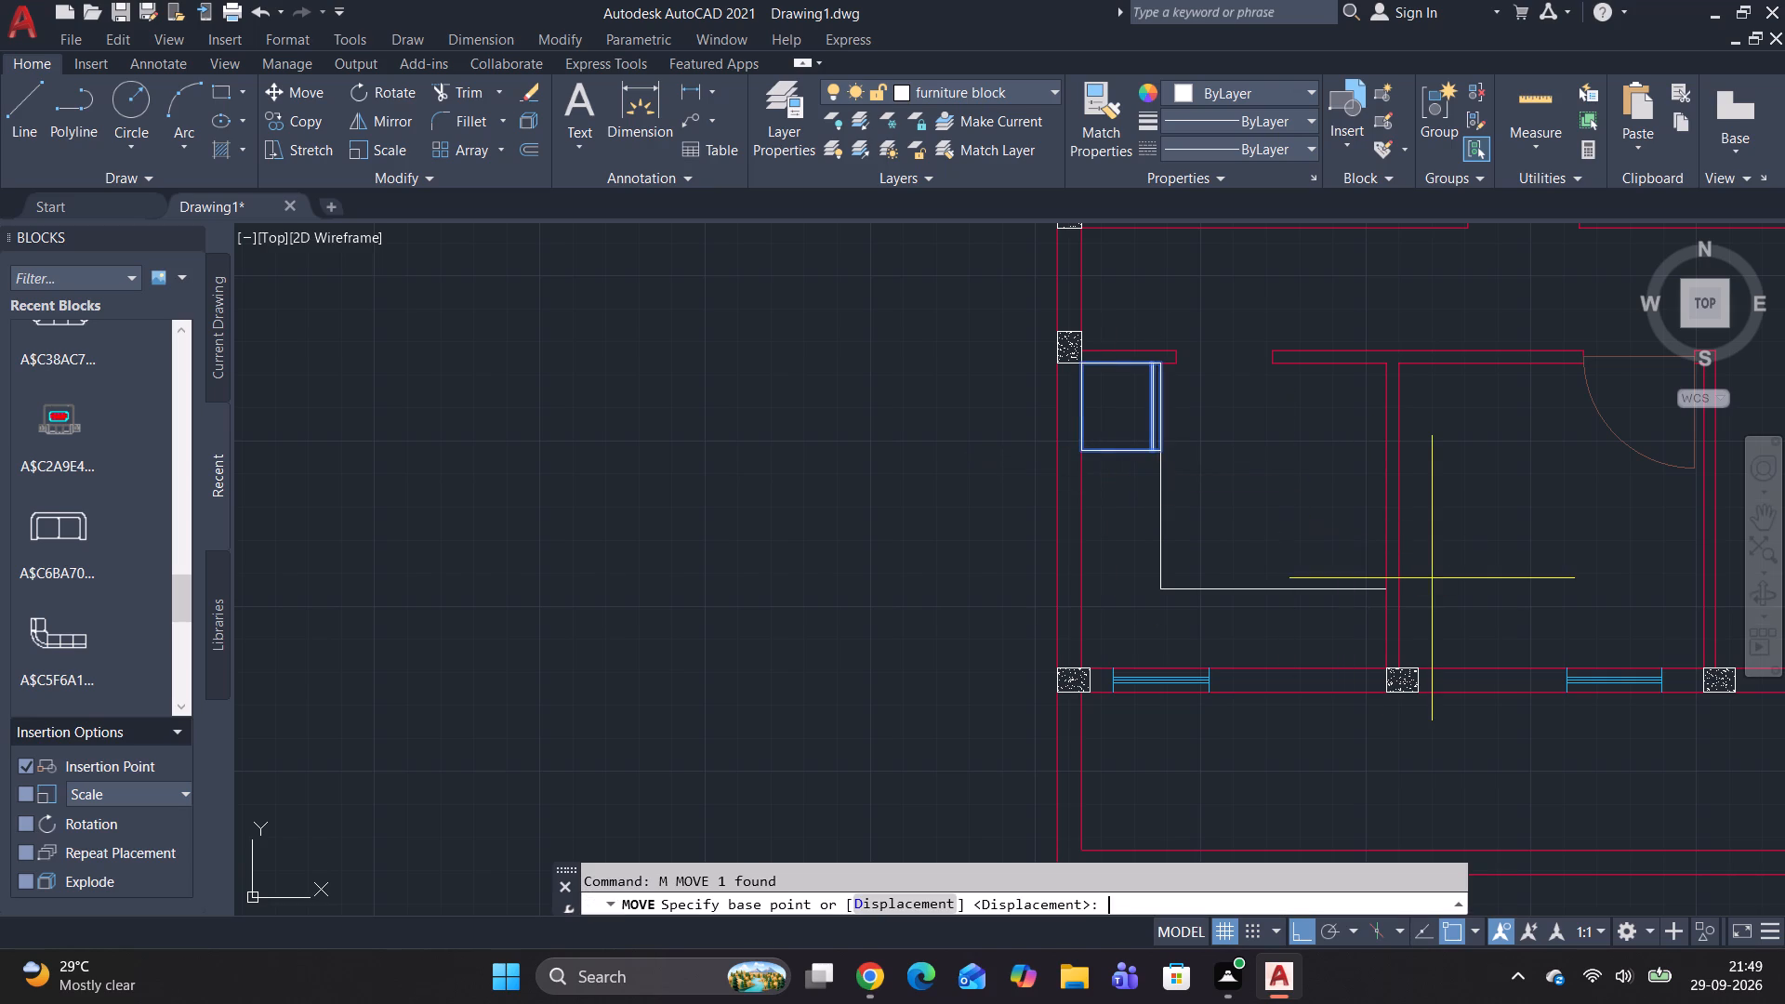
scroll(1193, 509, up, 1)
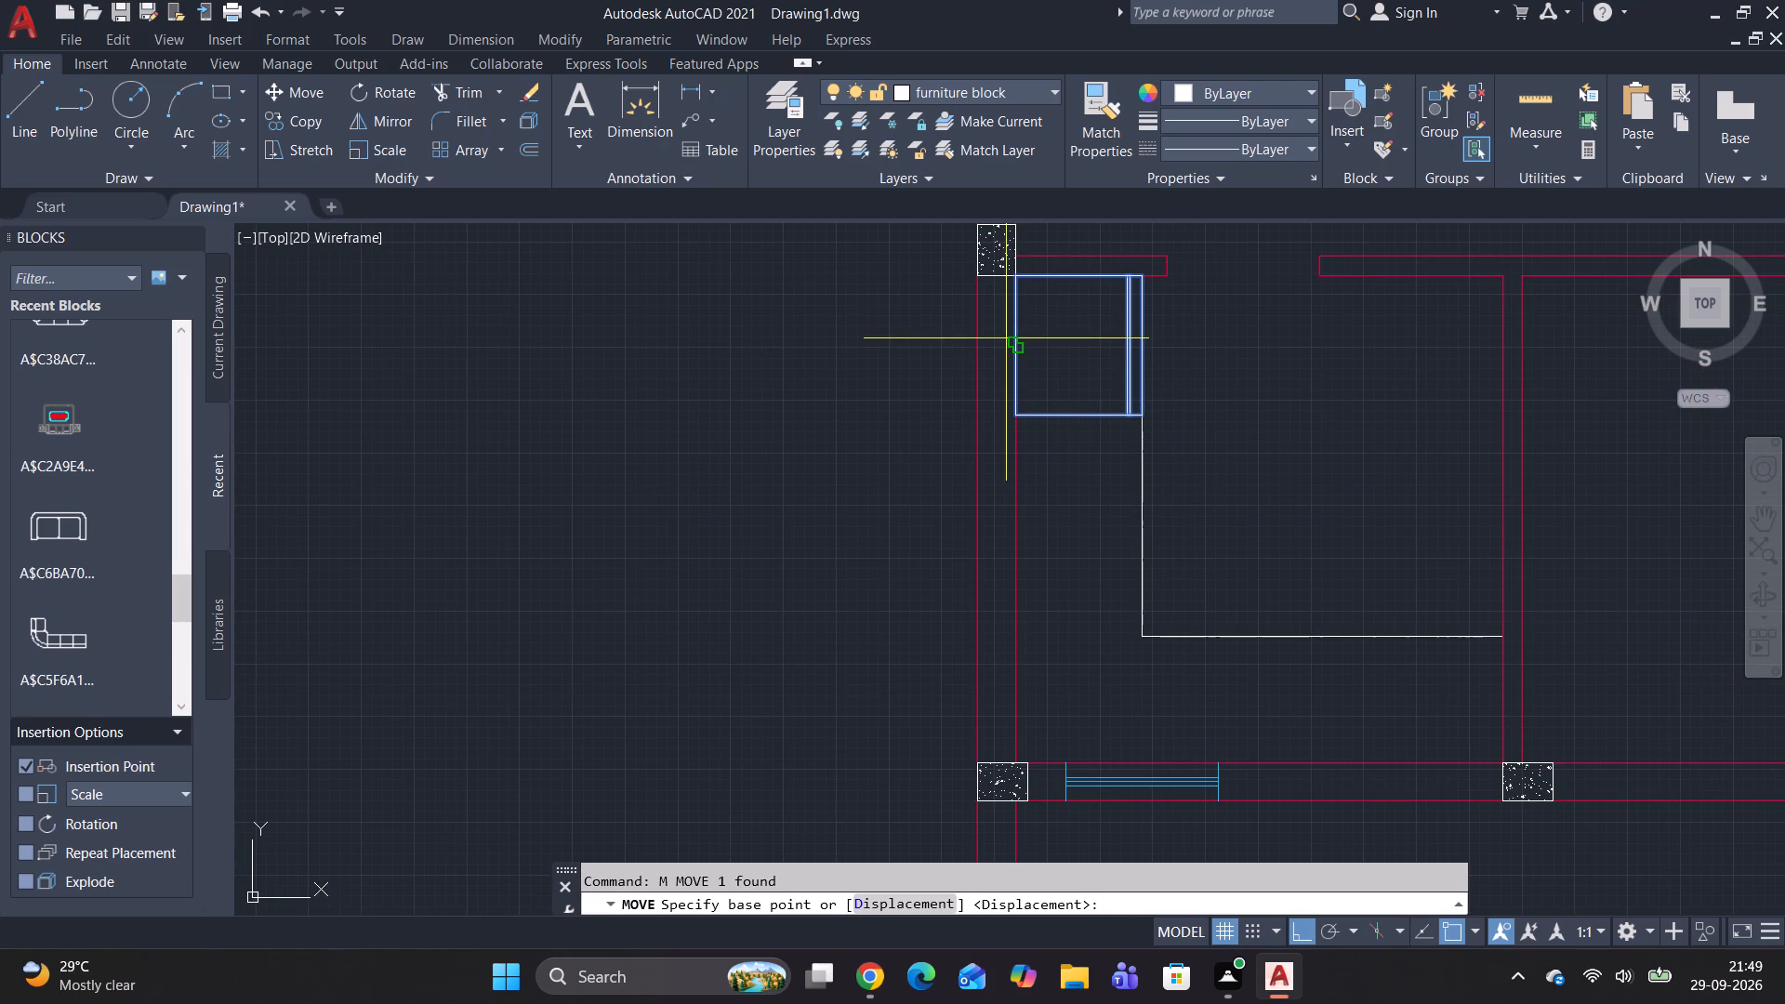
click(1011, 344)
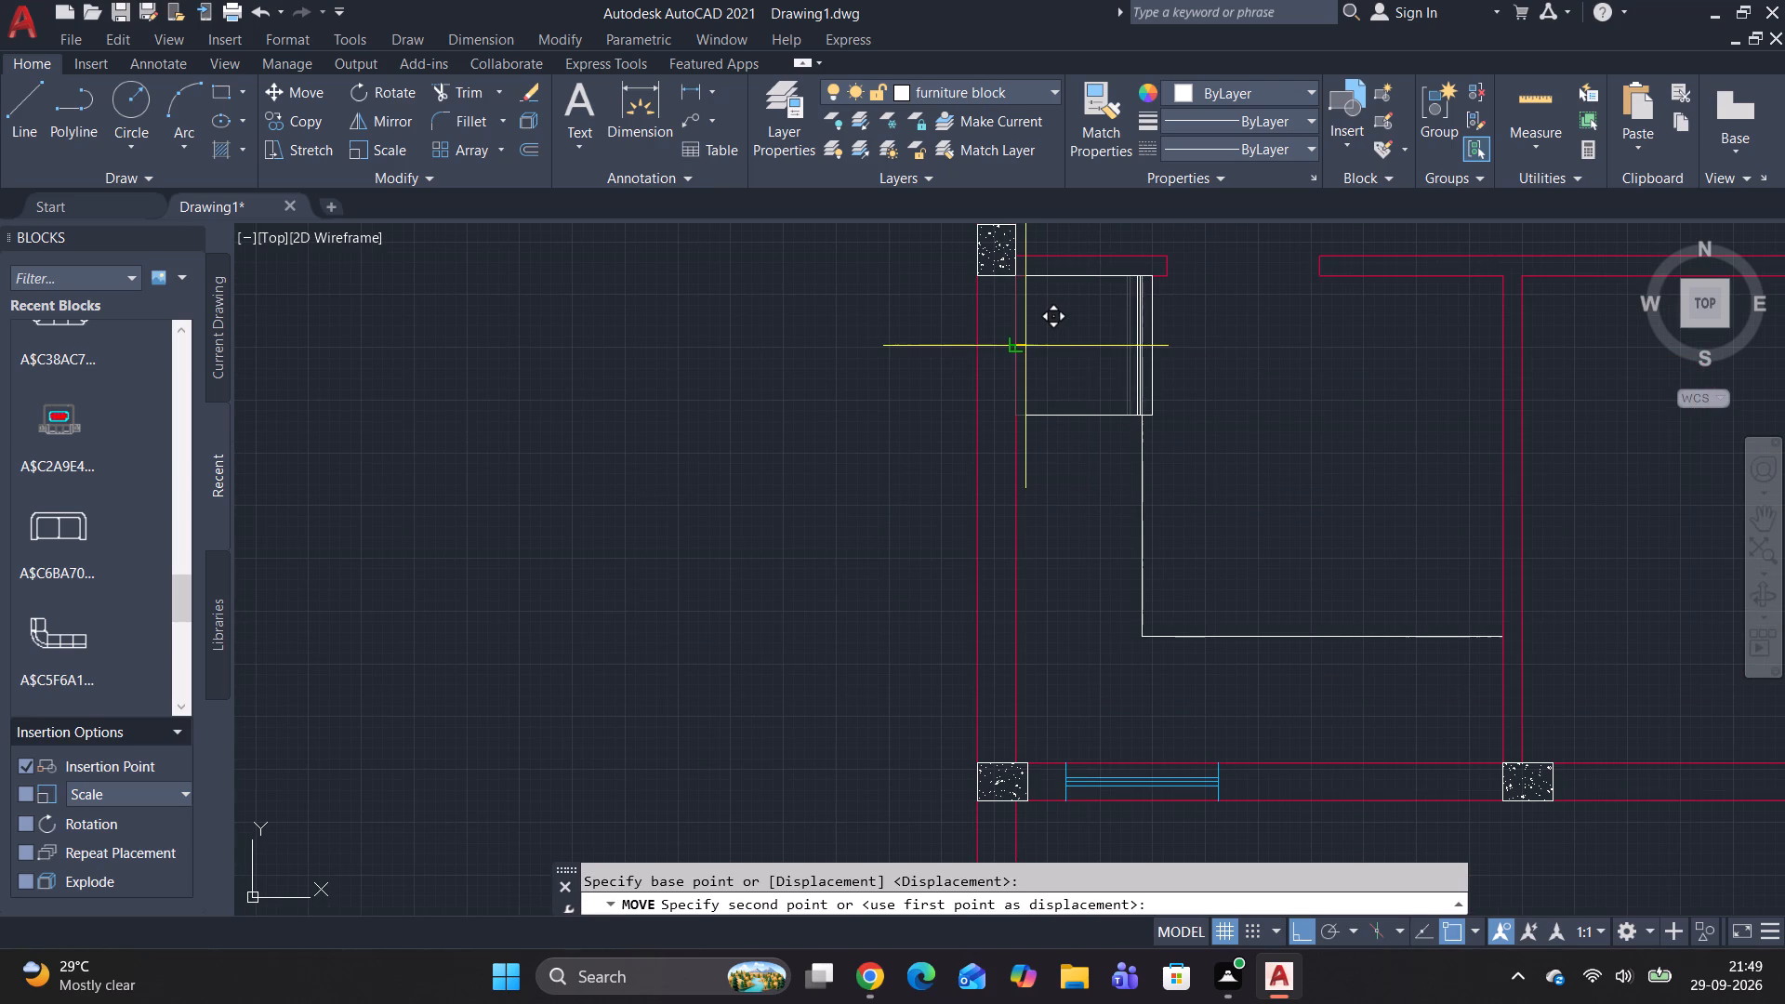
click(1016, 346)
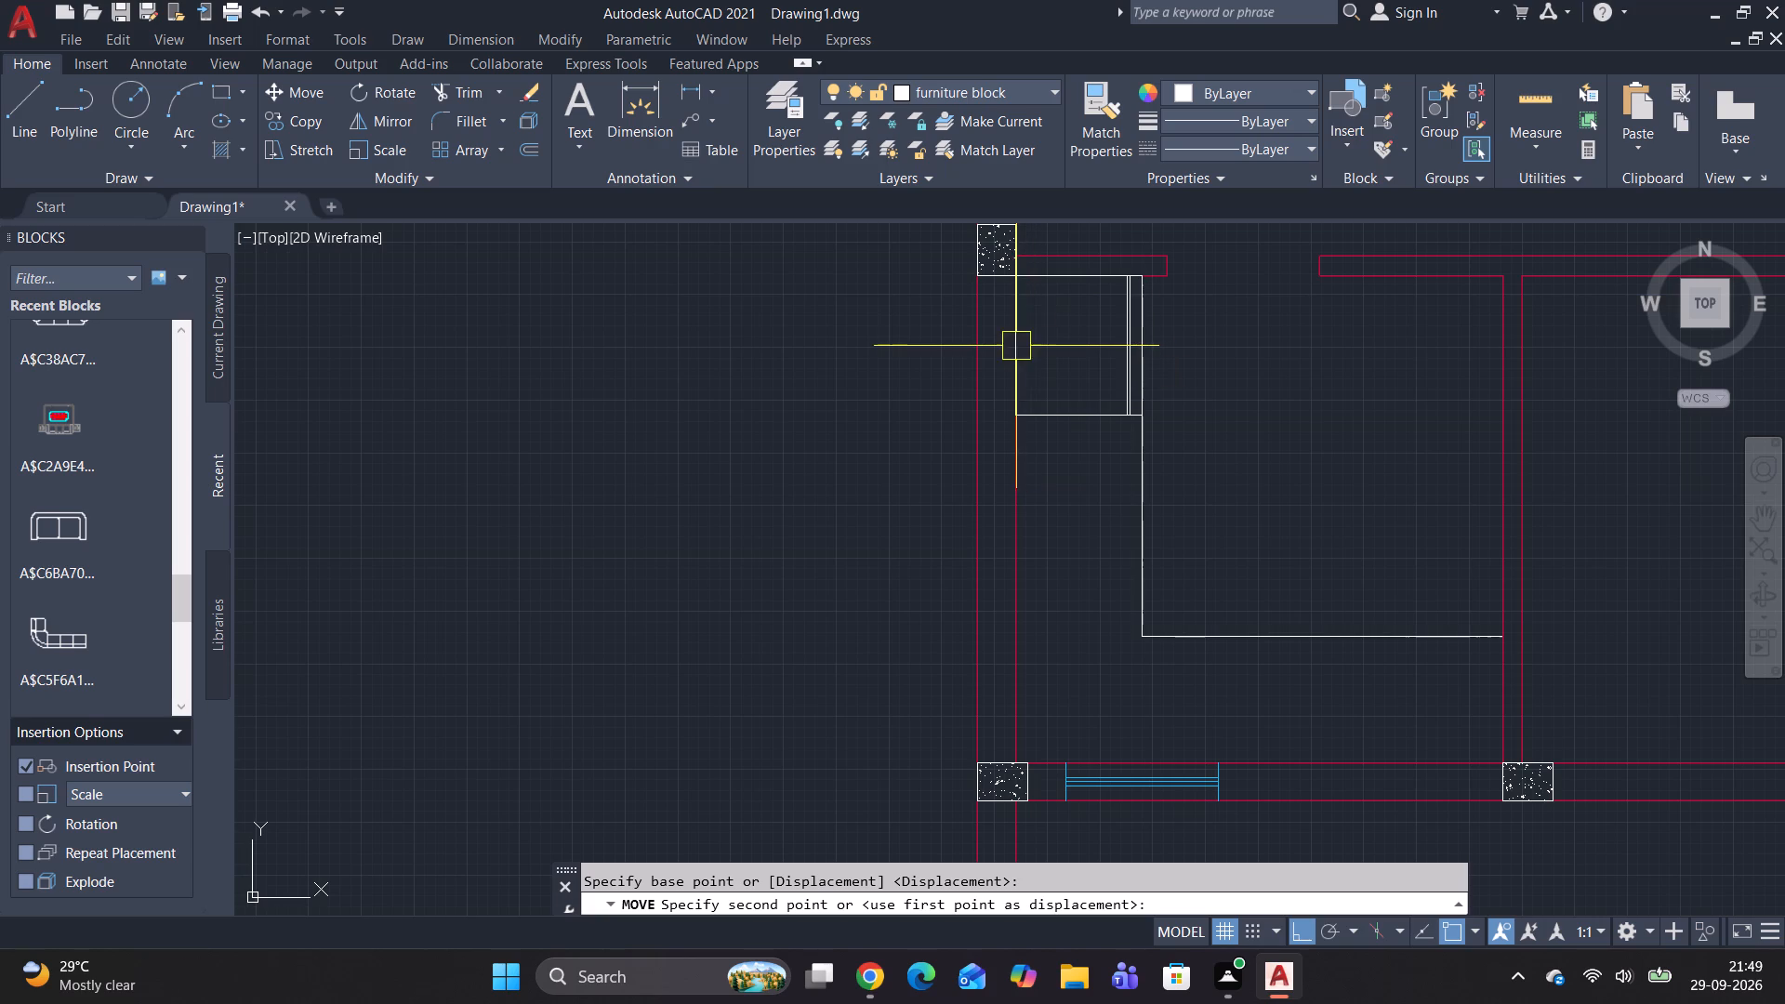
Measure the length of the short wall segment north of the refrigerator, from the column to the door opening.
middle_drag(1129, 337, 1120, 372)
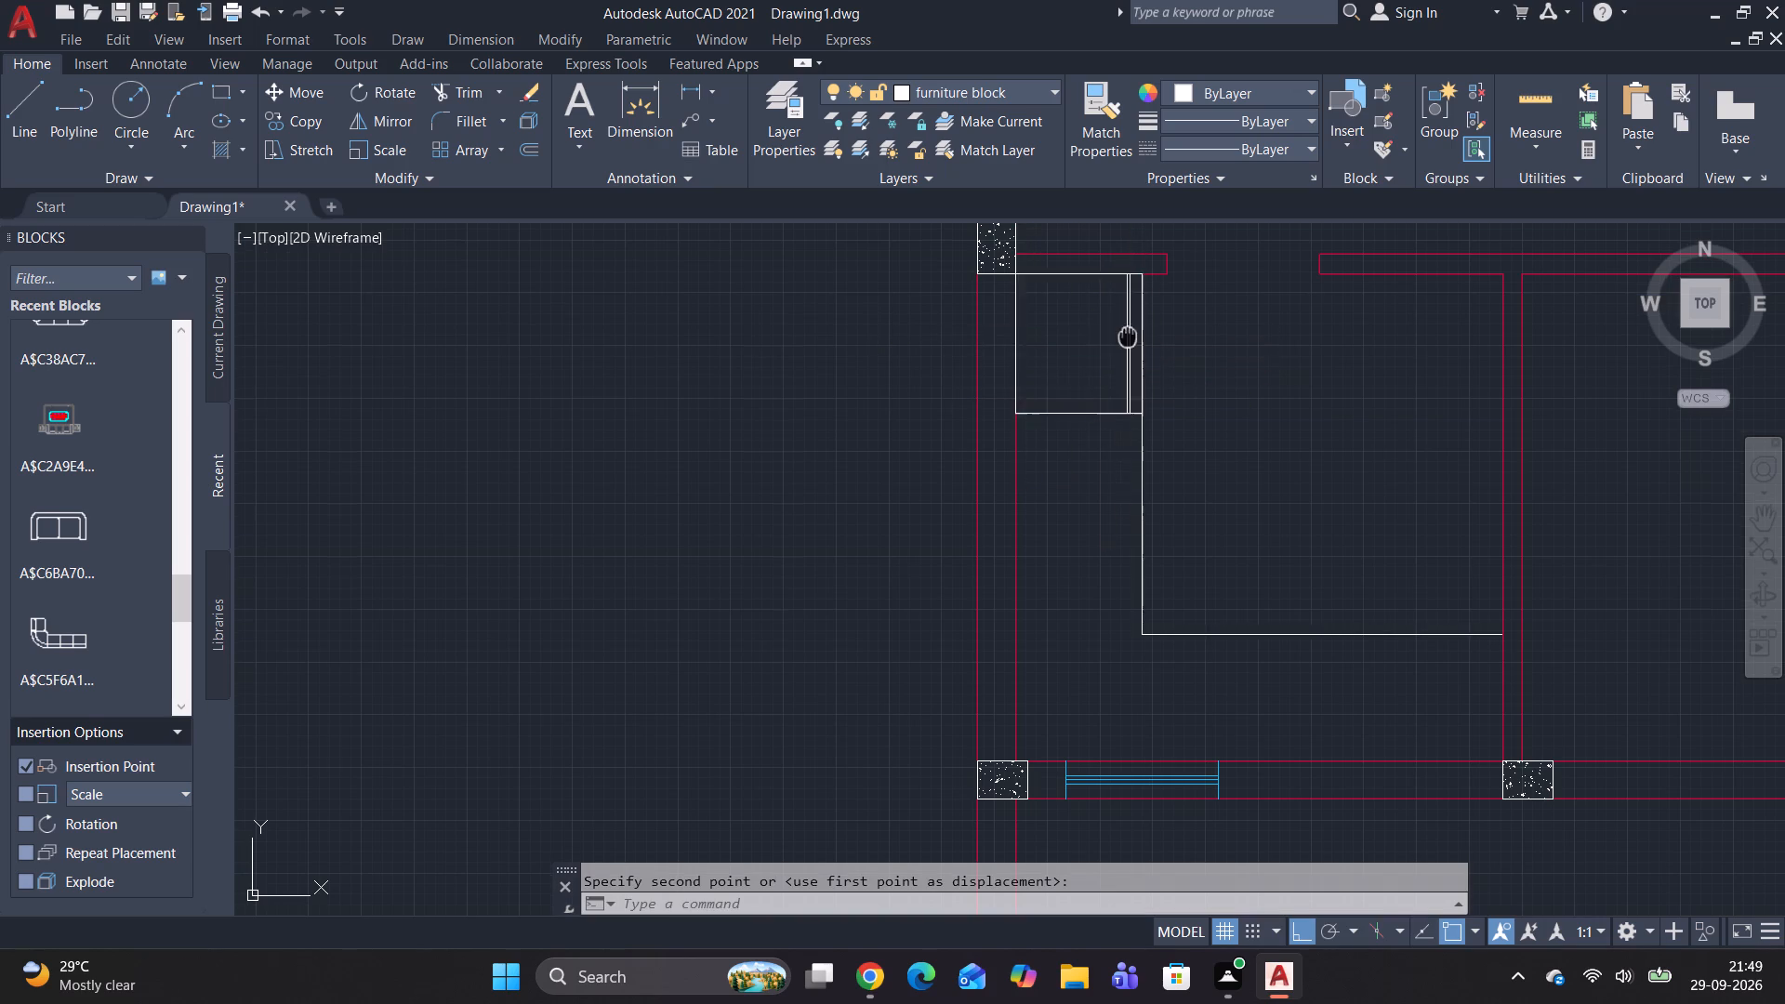
middle_drag(1120, 372, 1093, 416)
scroll(1089, 407, up, 1)
key(Escape)
key(Escape)
text(dim)
key(space)
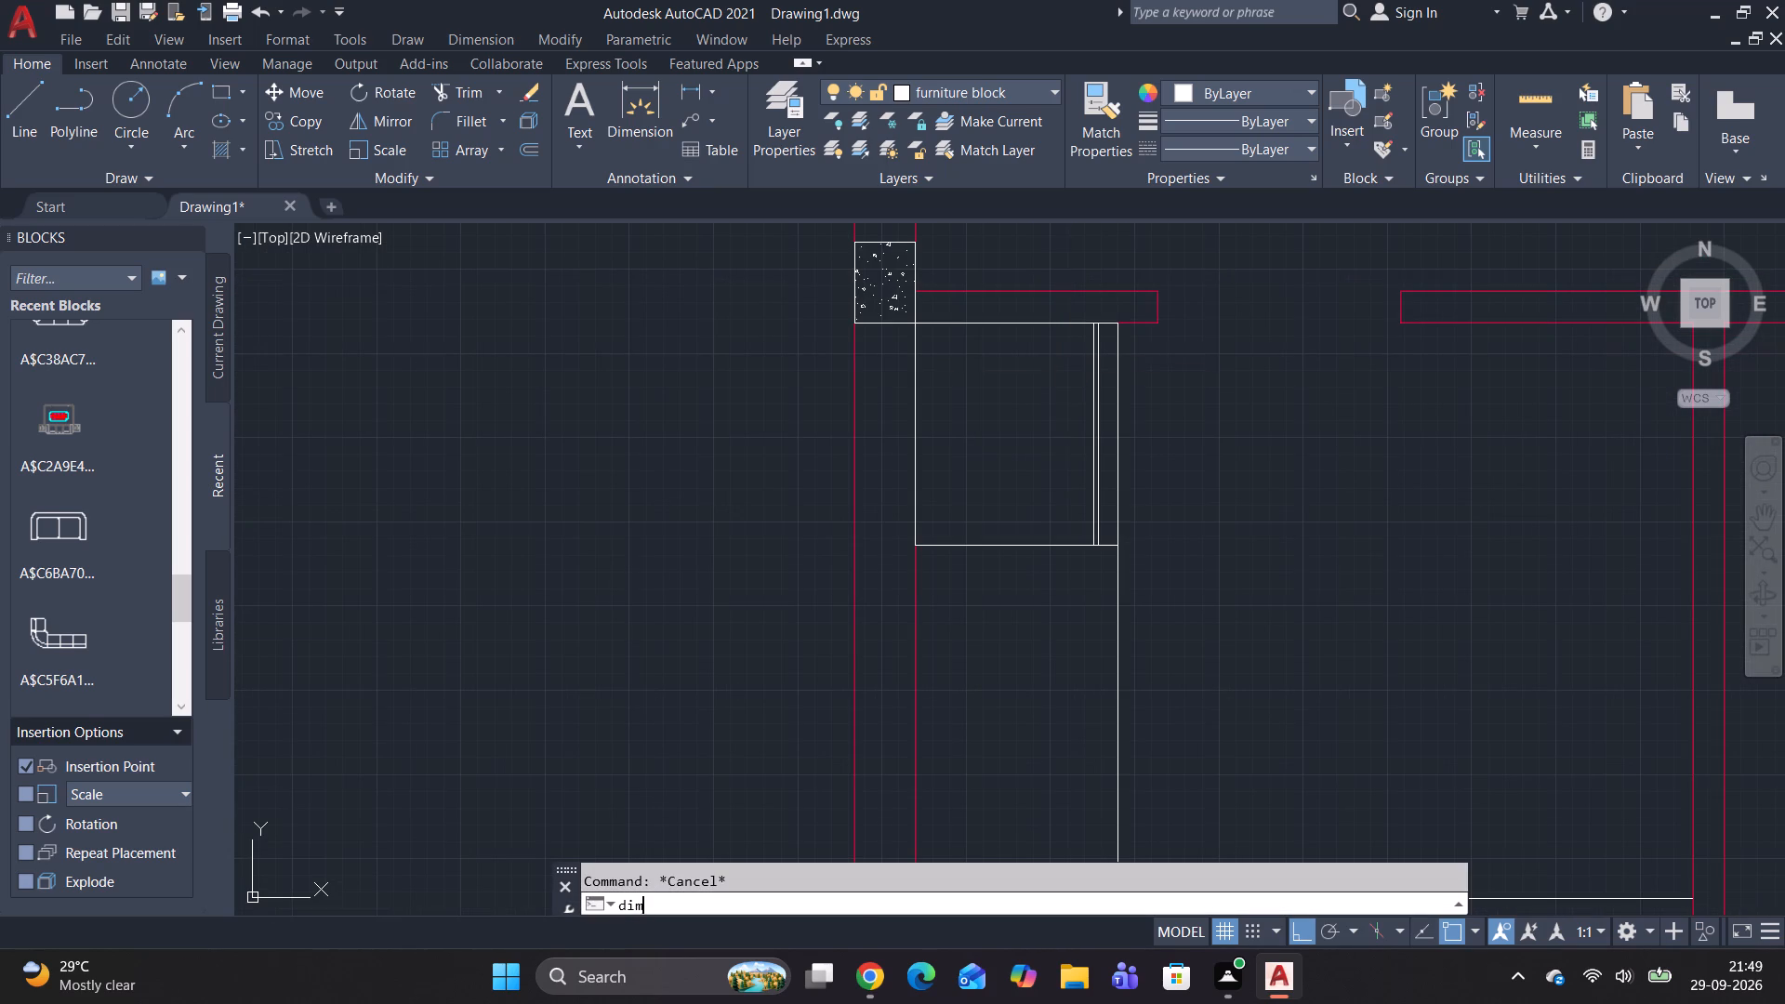
click(907, 293)
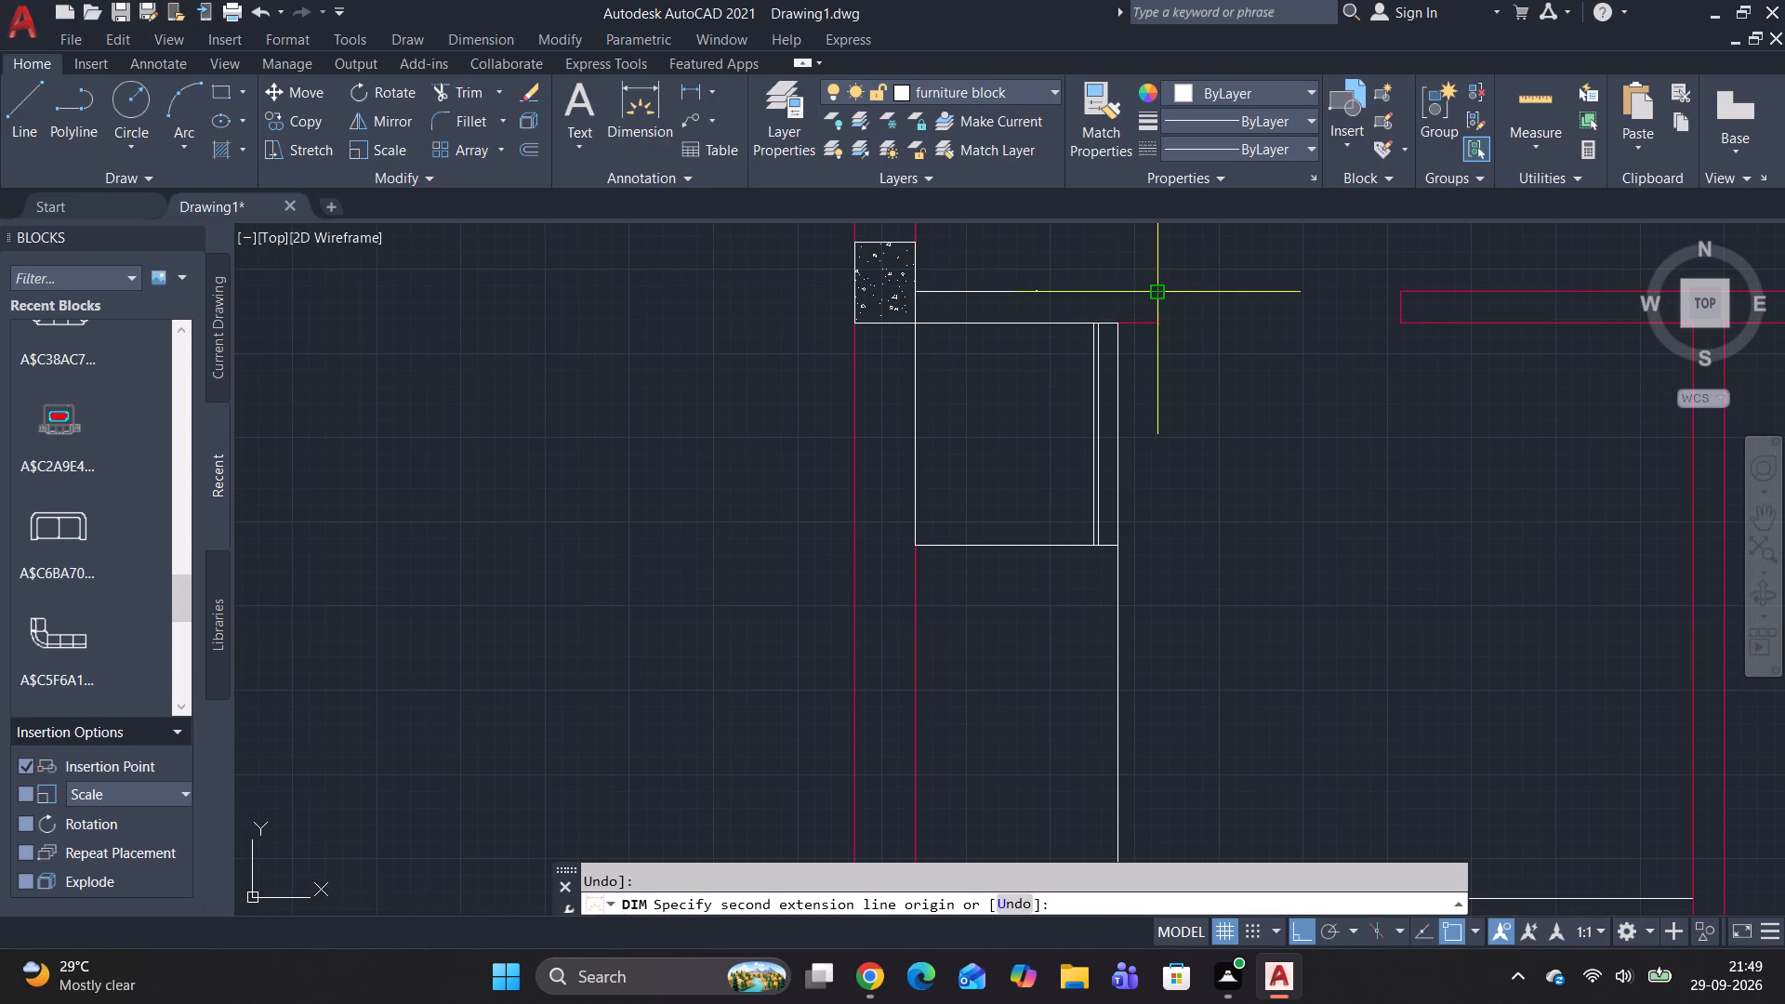
click(1157, 291)
scroll(1040, 354, up, 6)
scroll(1052, 342, down, 2)
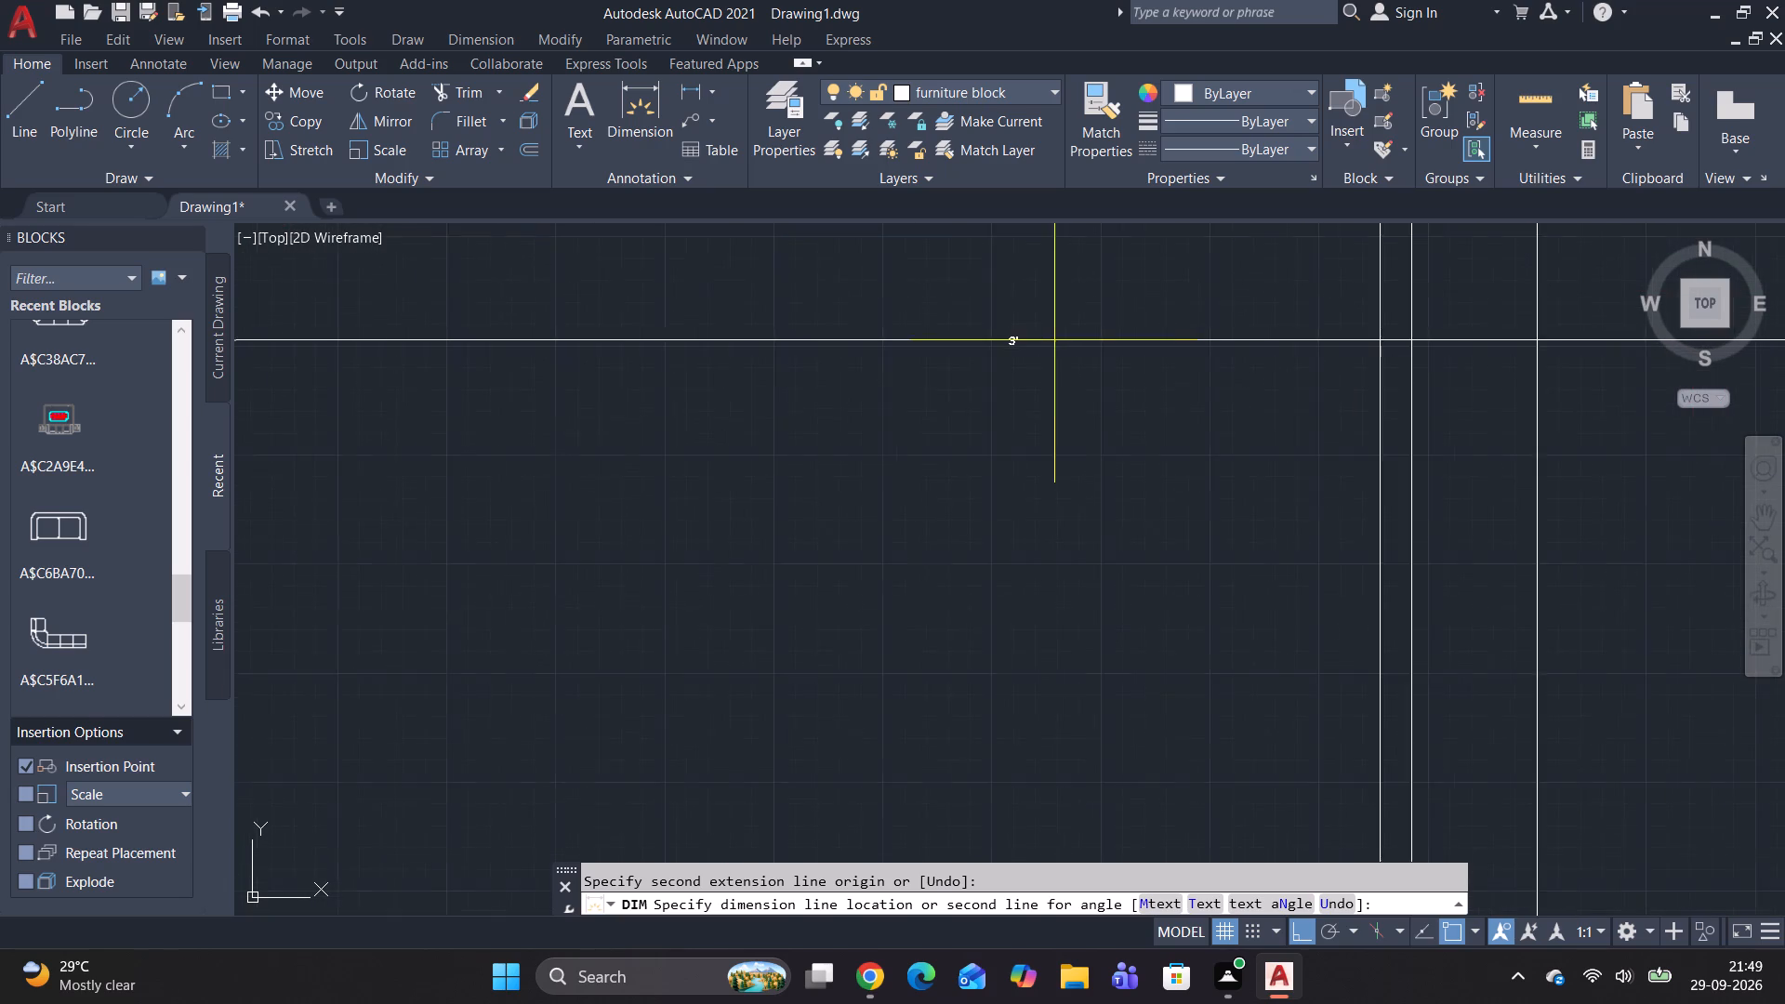
scroll(1054, 340, down, 5)
key(Escape)
key(Escape)
key(Escape)
key(Escape)
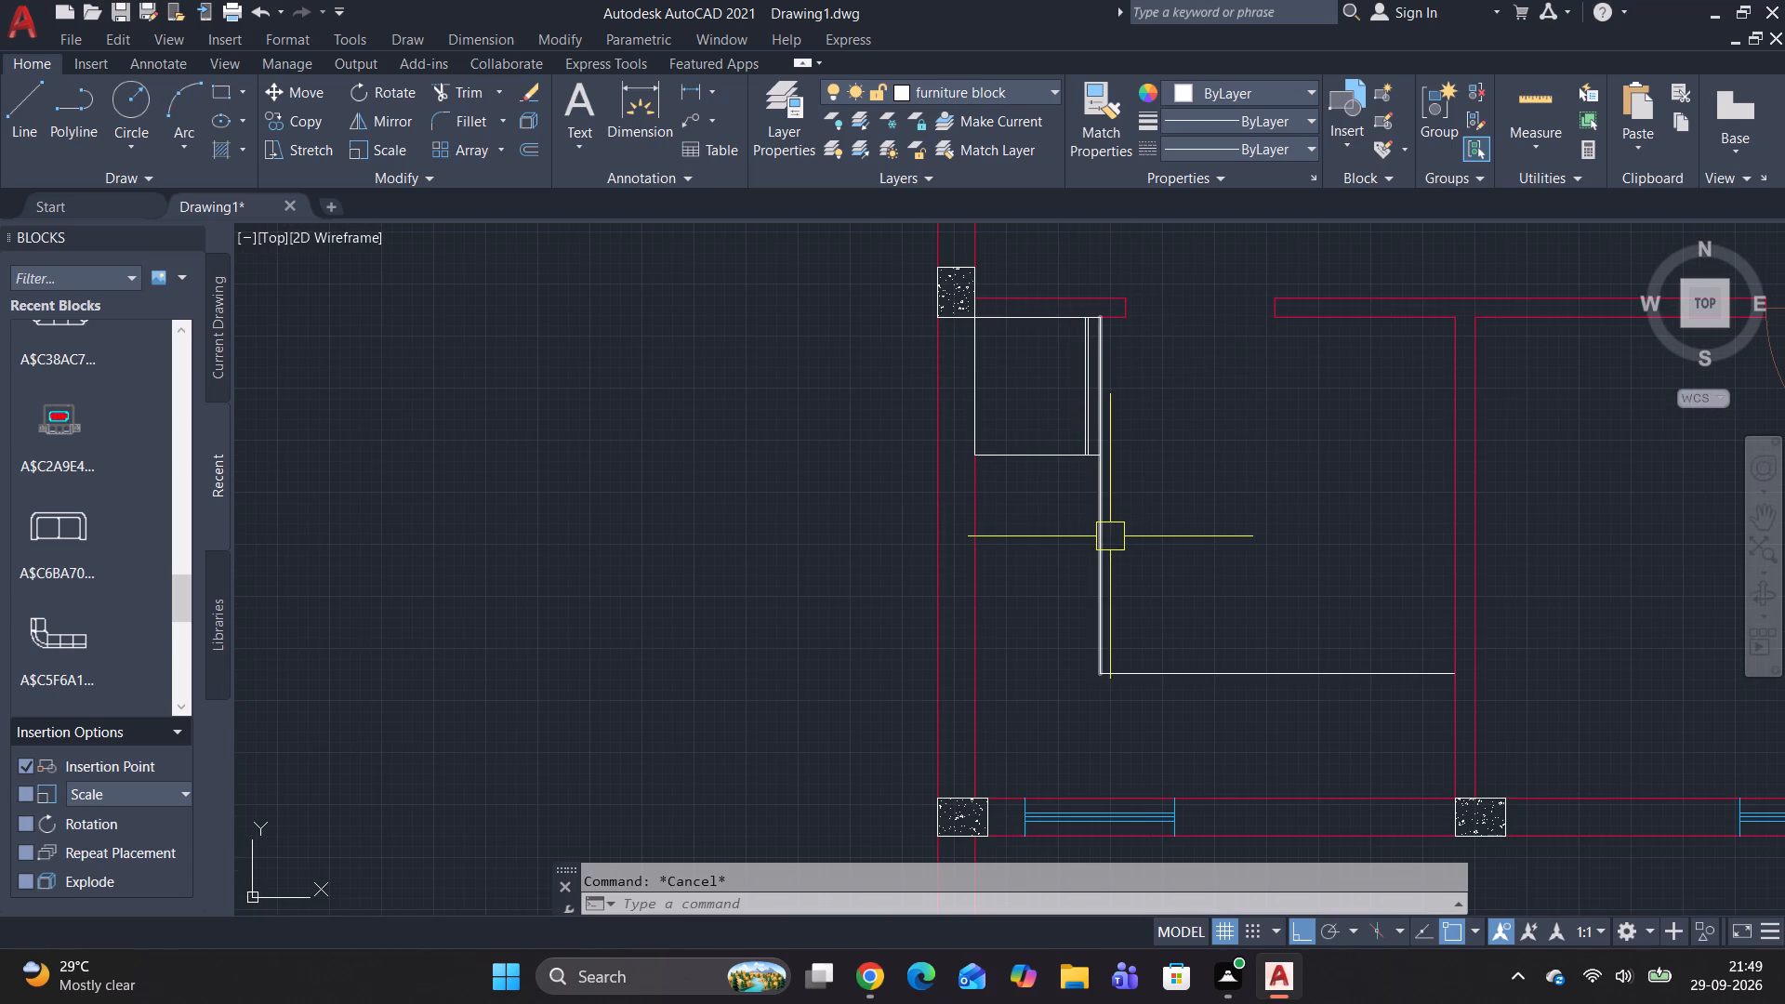
Move the refrigerator slightly east by its west edge midpoint, leaving a small gap from the west wall.
click(1099, 383)
scroll(1784, 606, left, 18)
key(m)
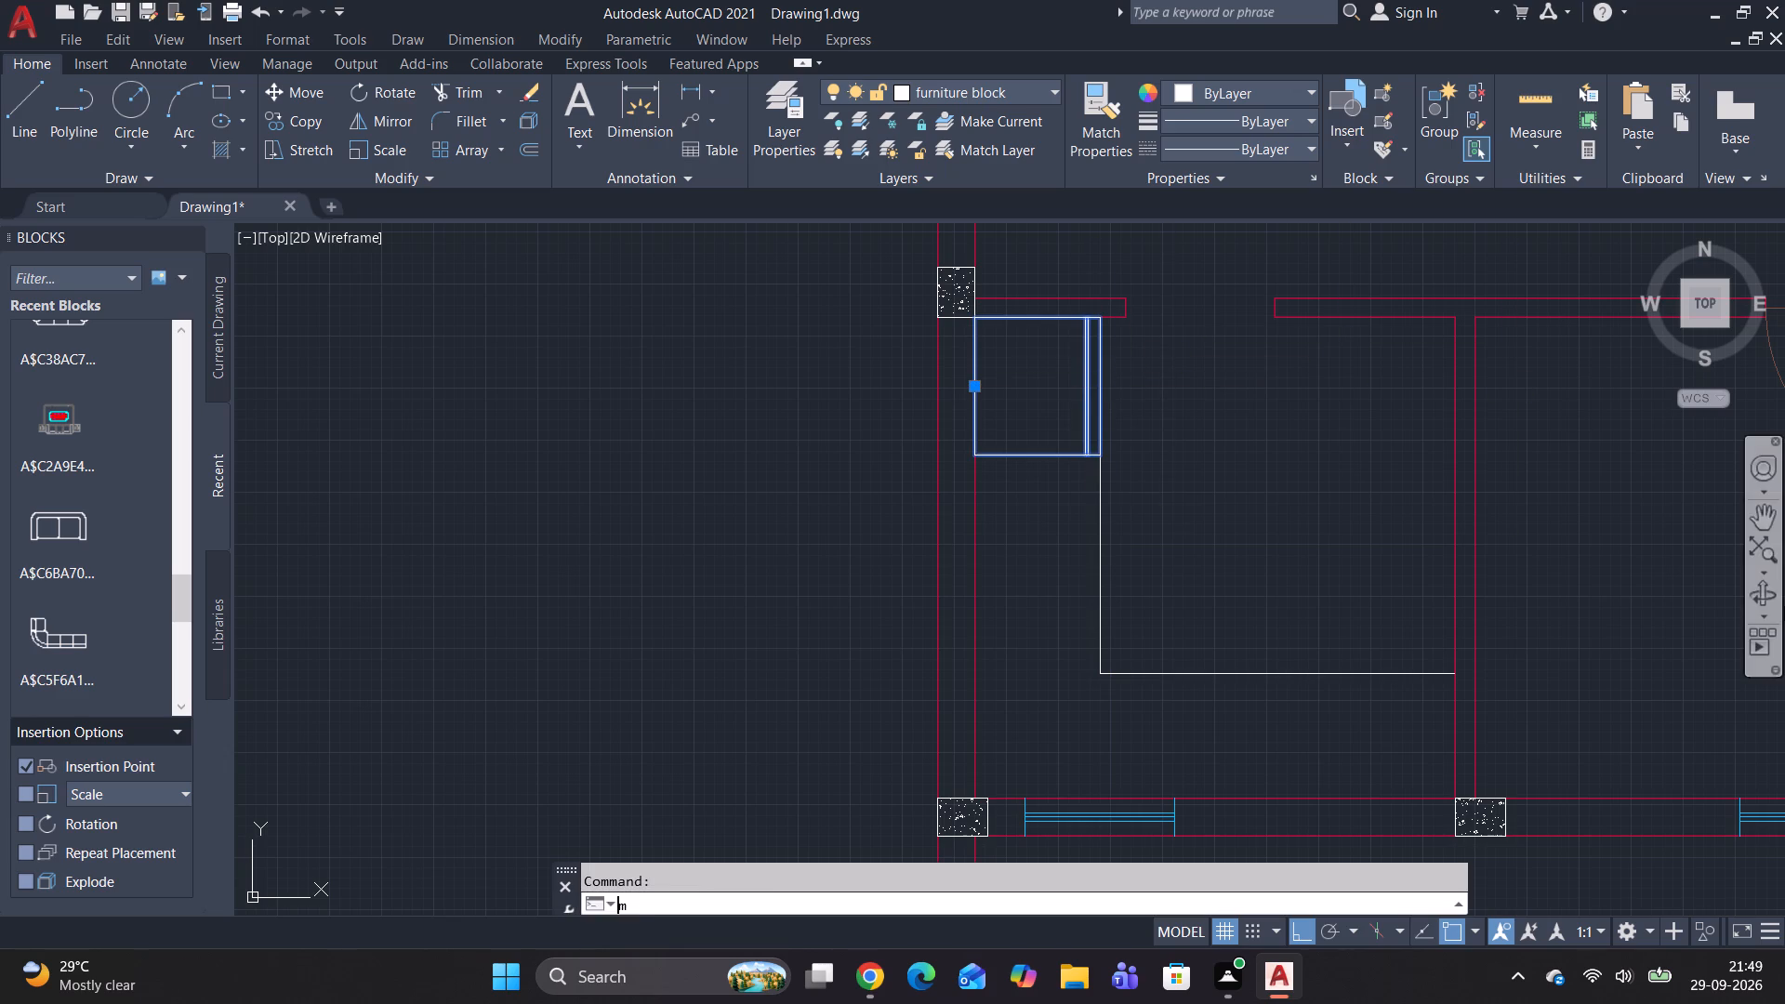
key(space)
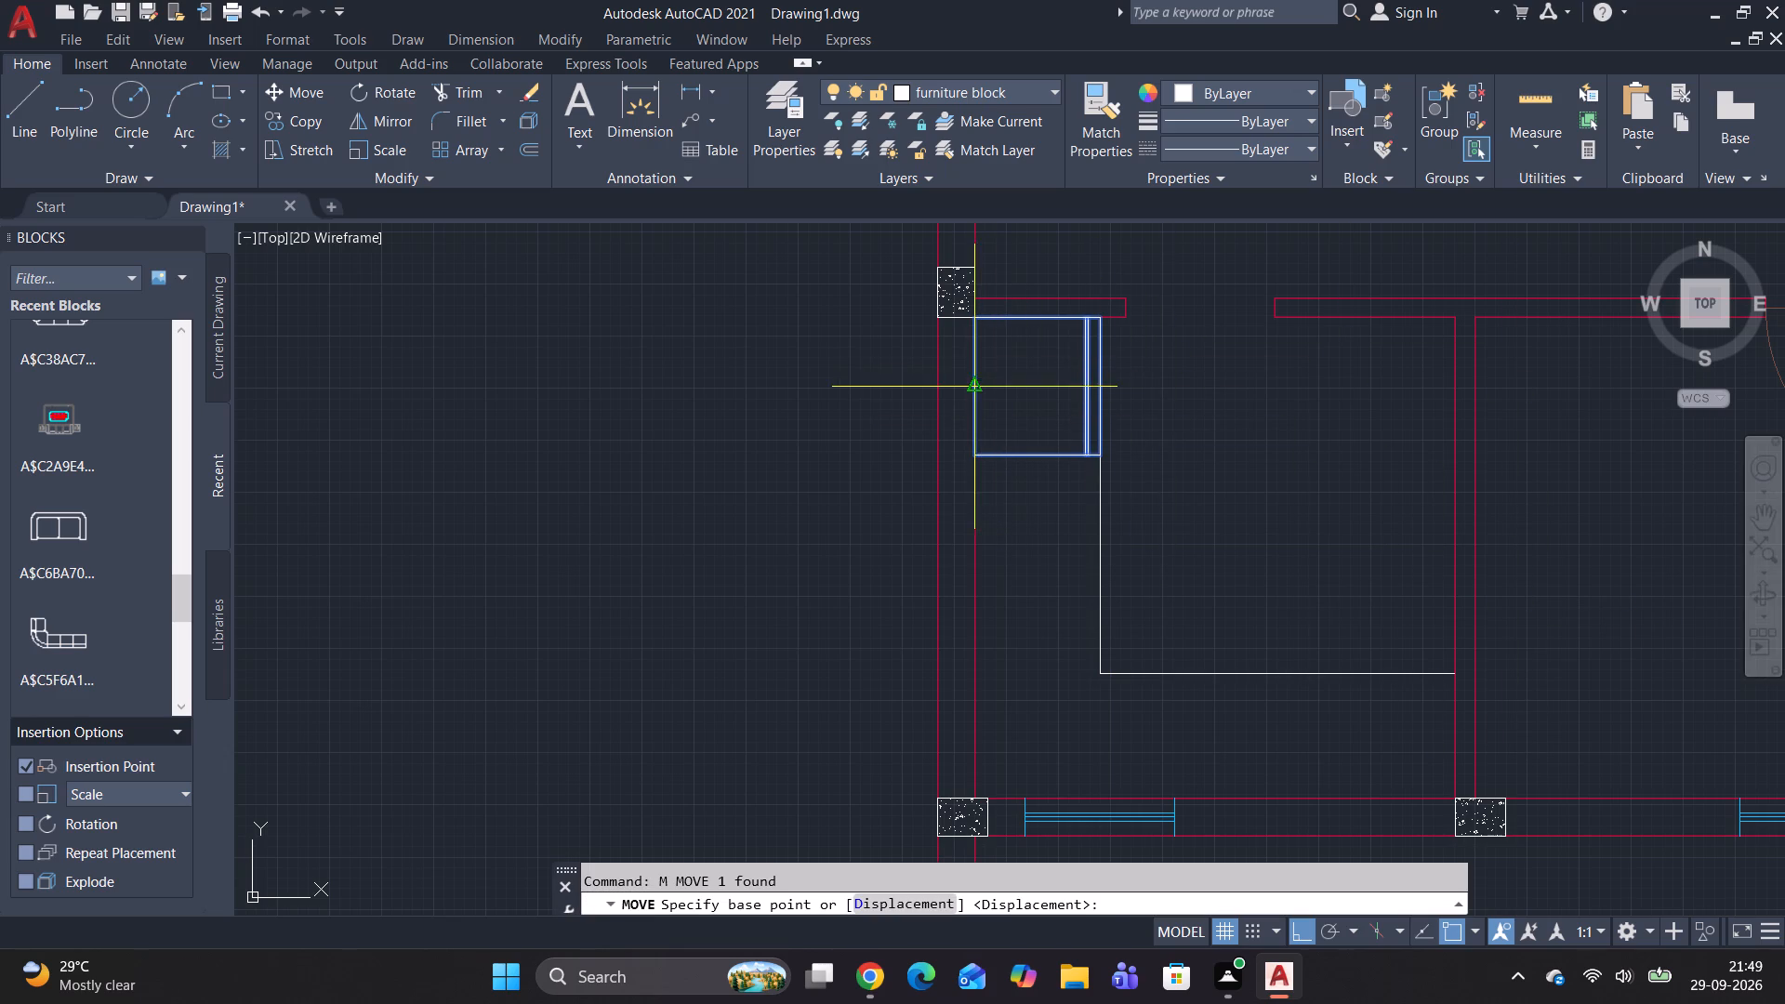
click(973, 385)
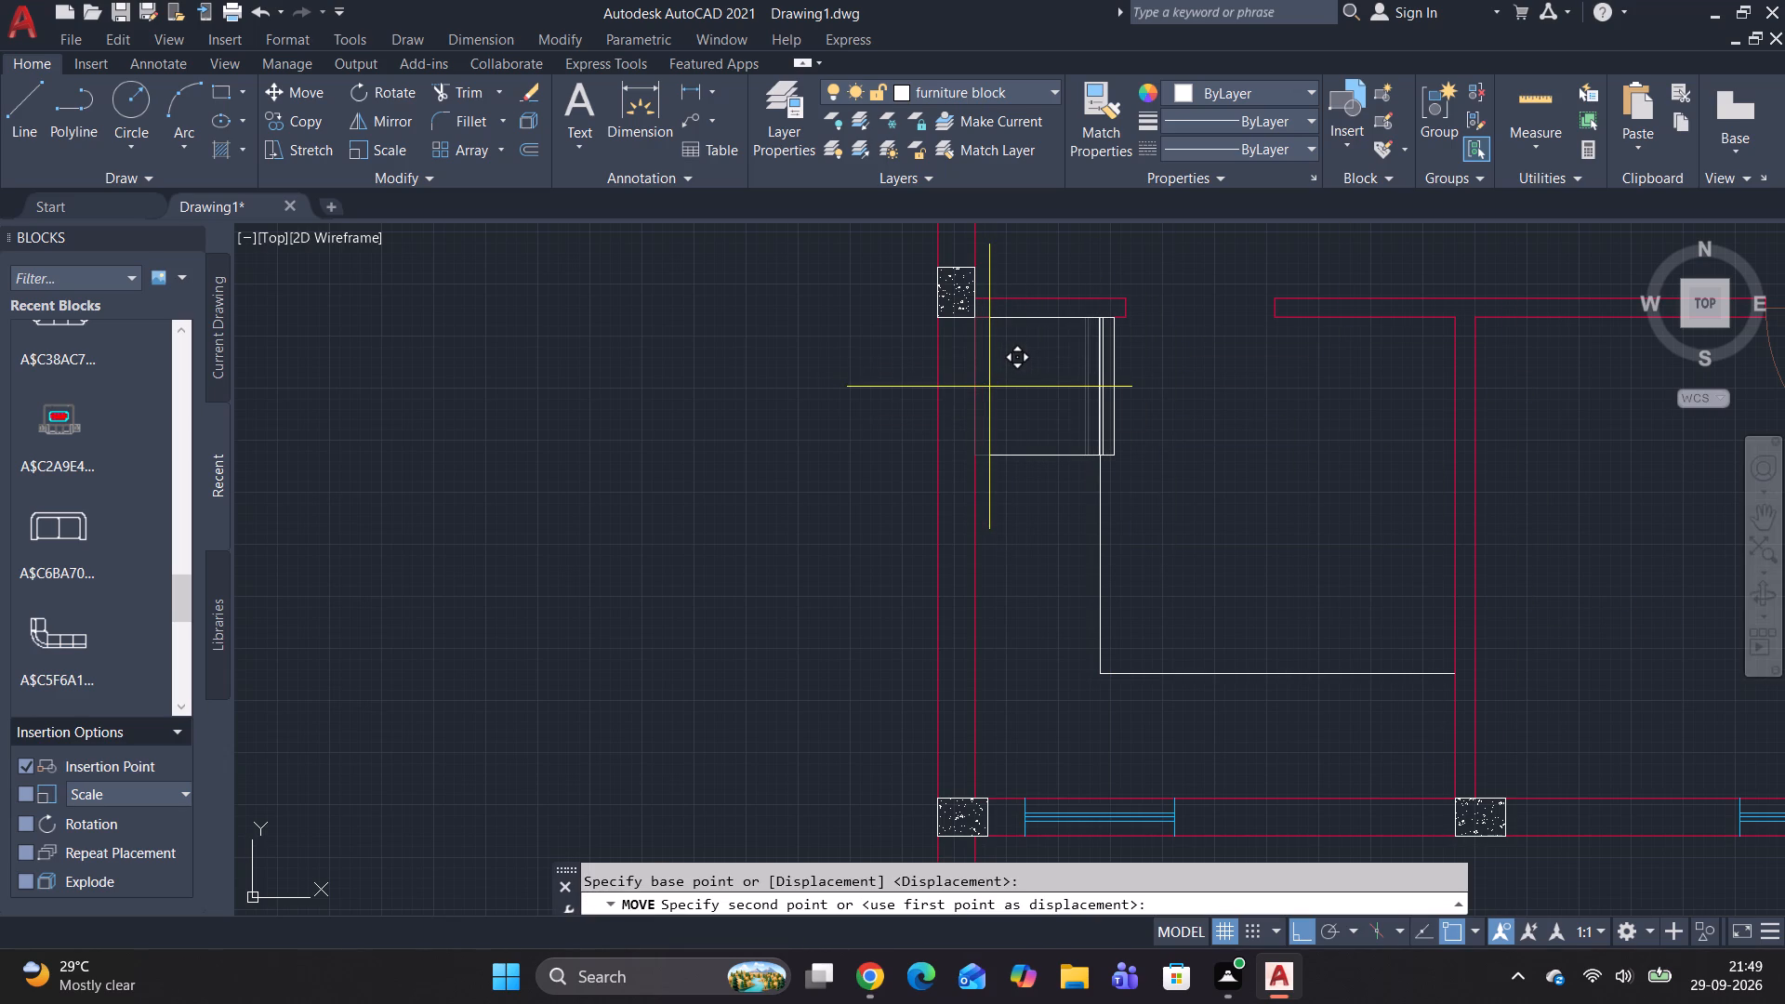
click(989, 387)
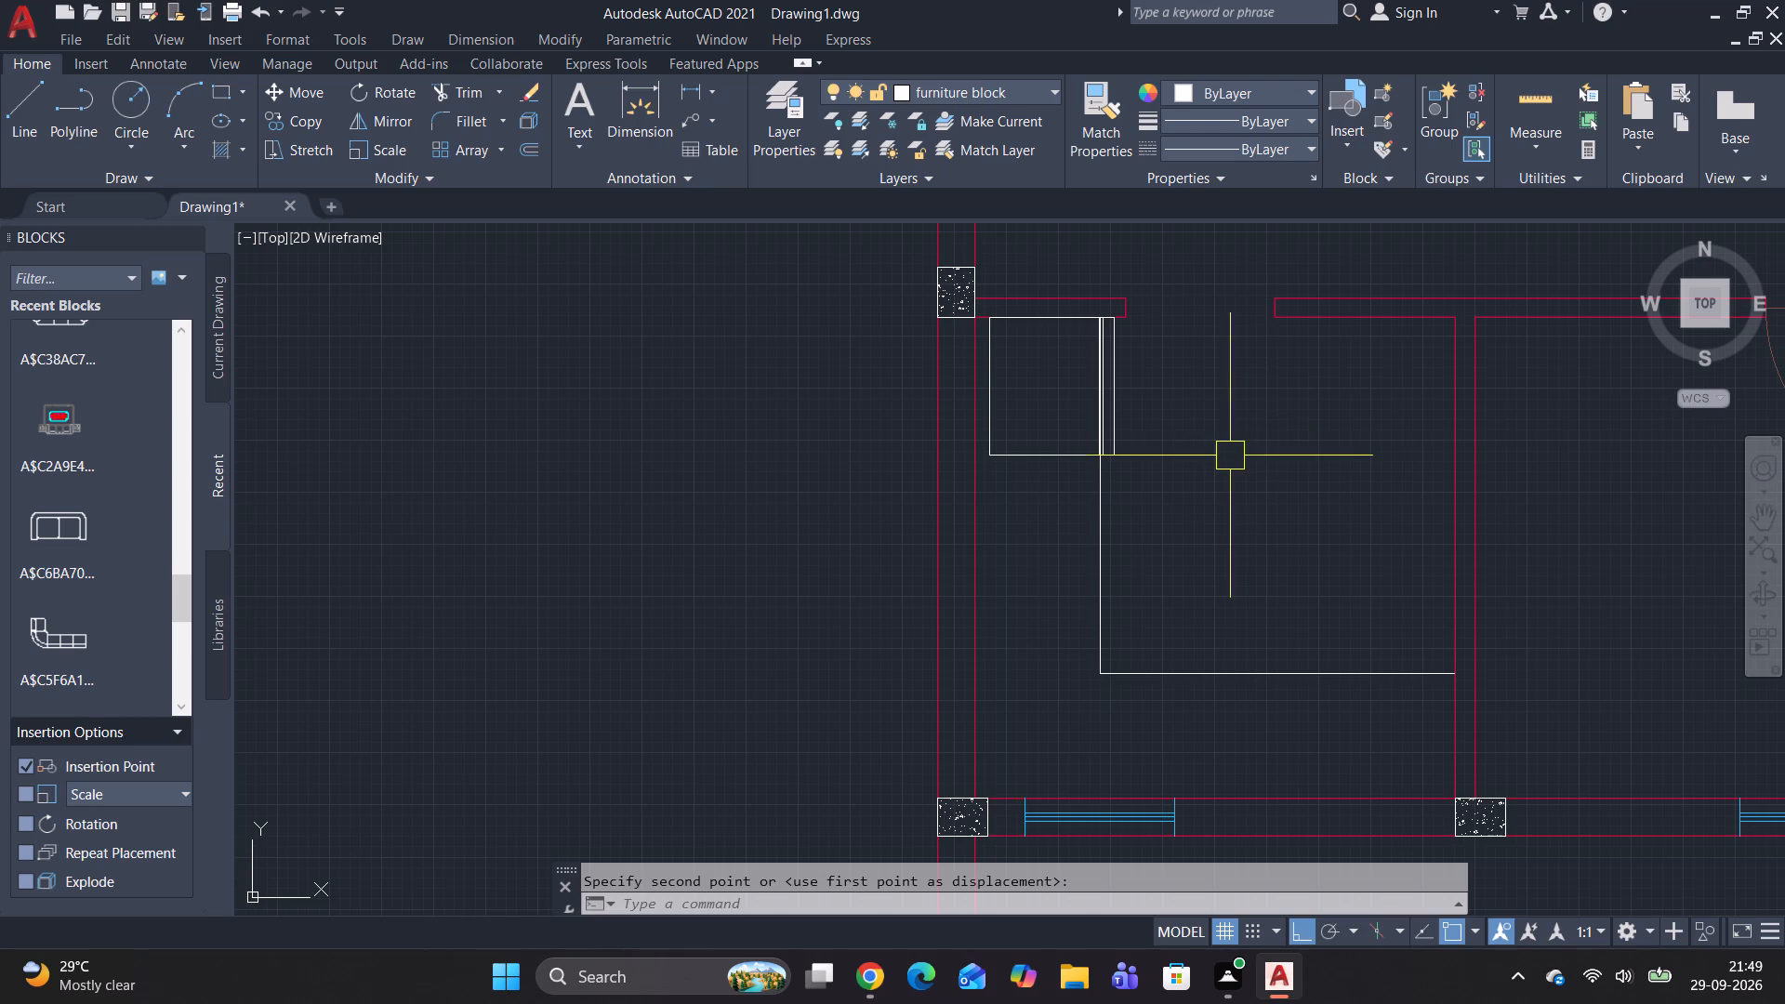
key(Escape)
key(Escape)
key(Escape)
key(Escape)
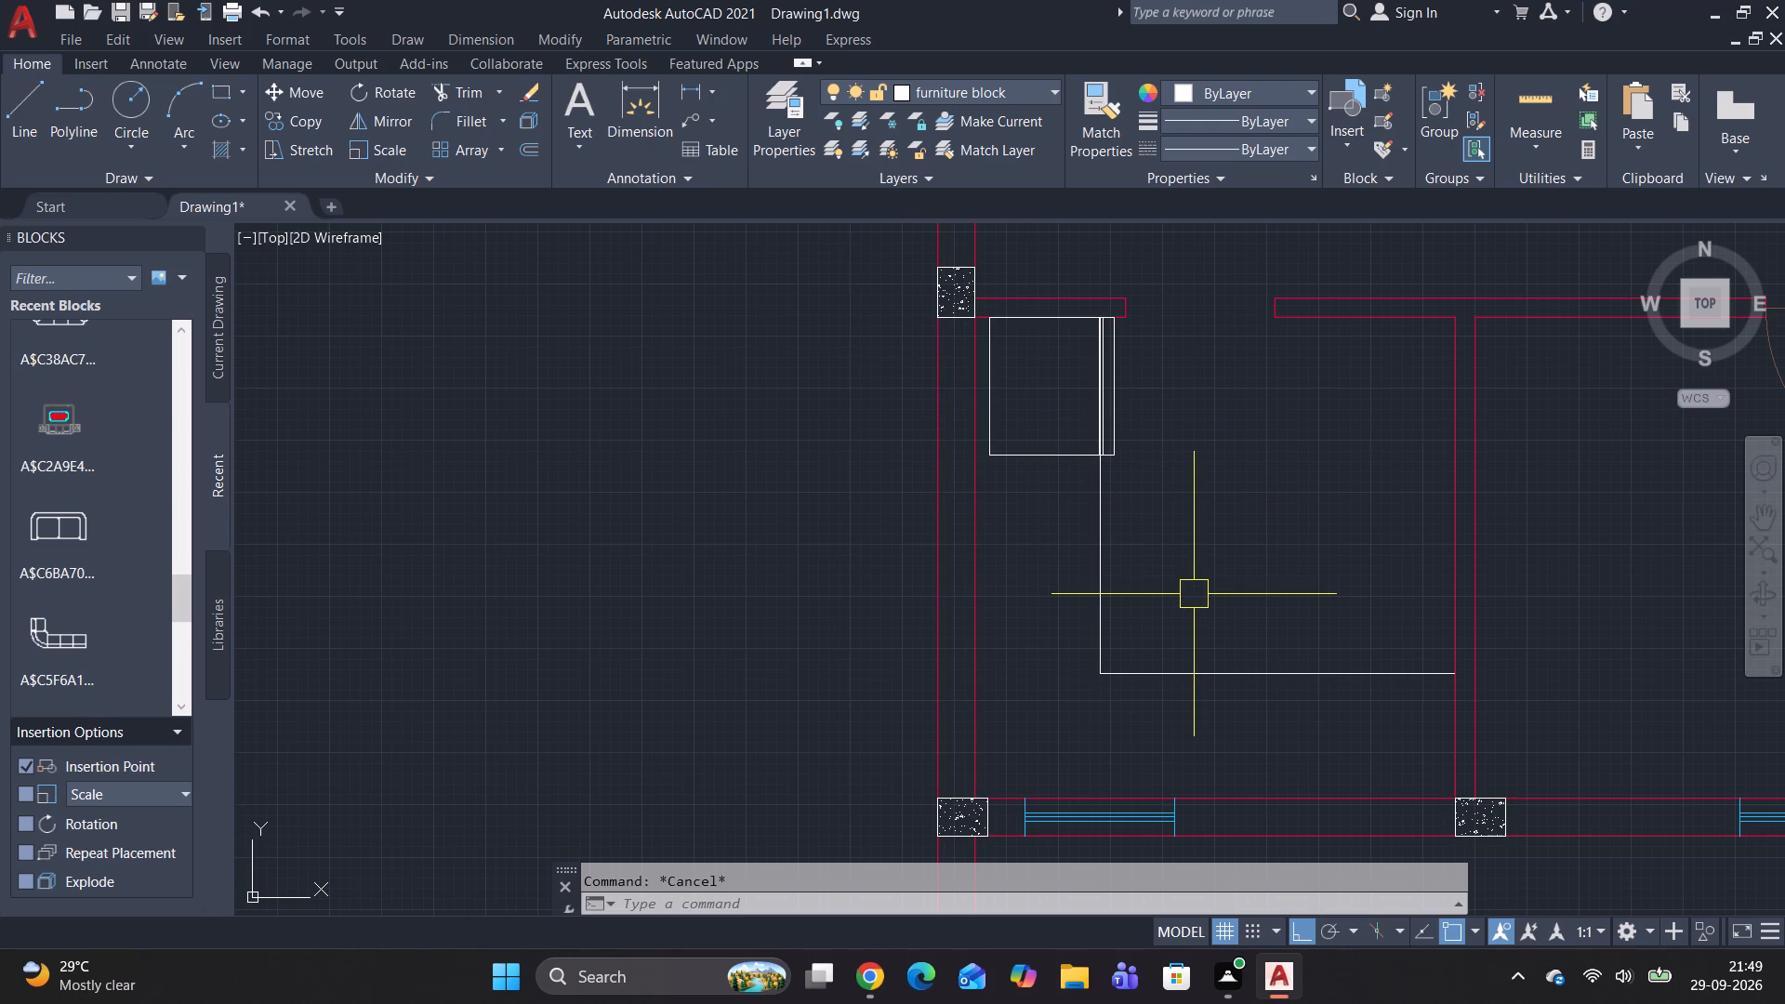
Insert the double bed block with two bedside tables from the recent blocks into empty space beside the red bed block outside the plan.
scroll(1504, 516, down, 1)
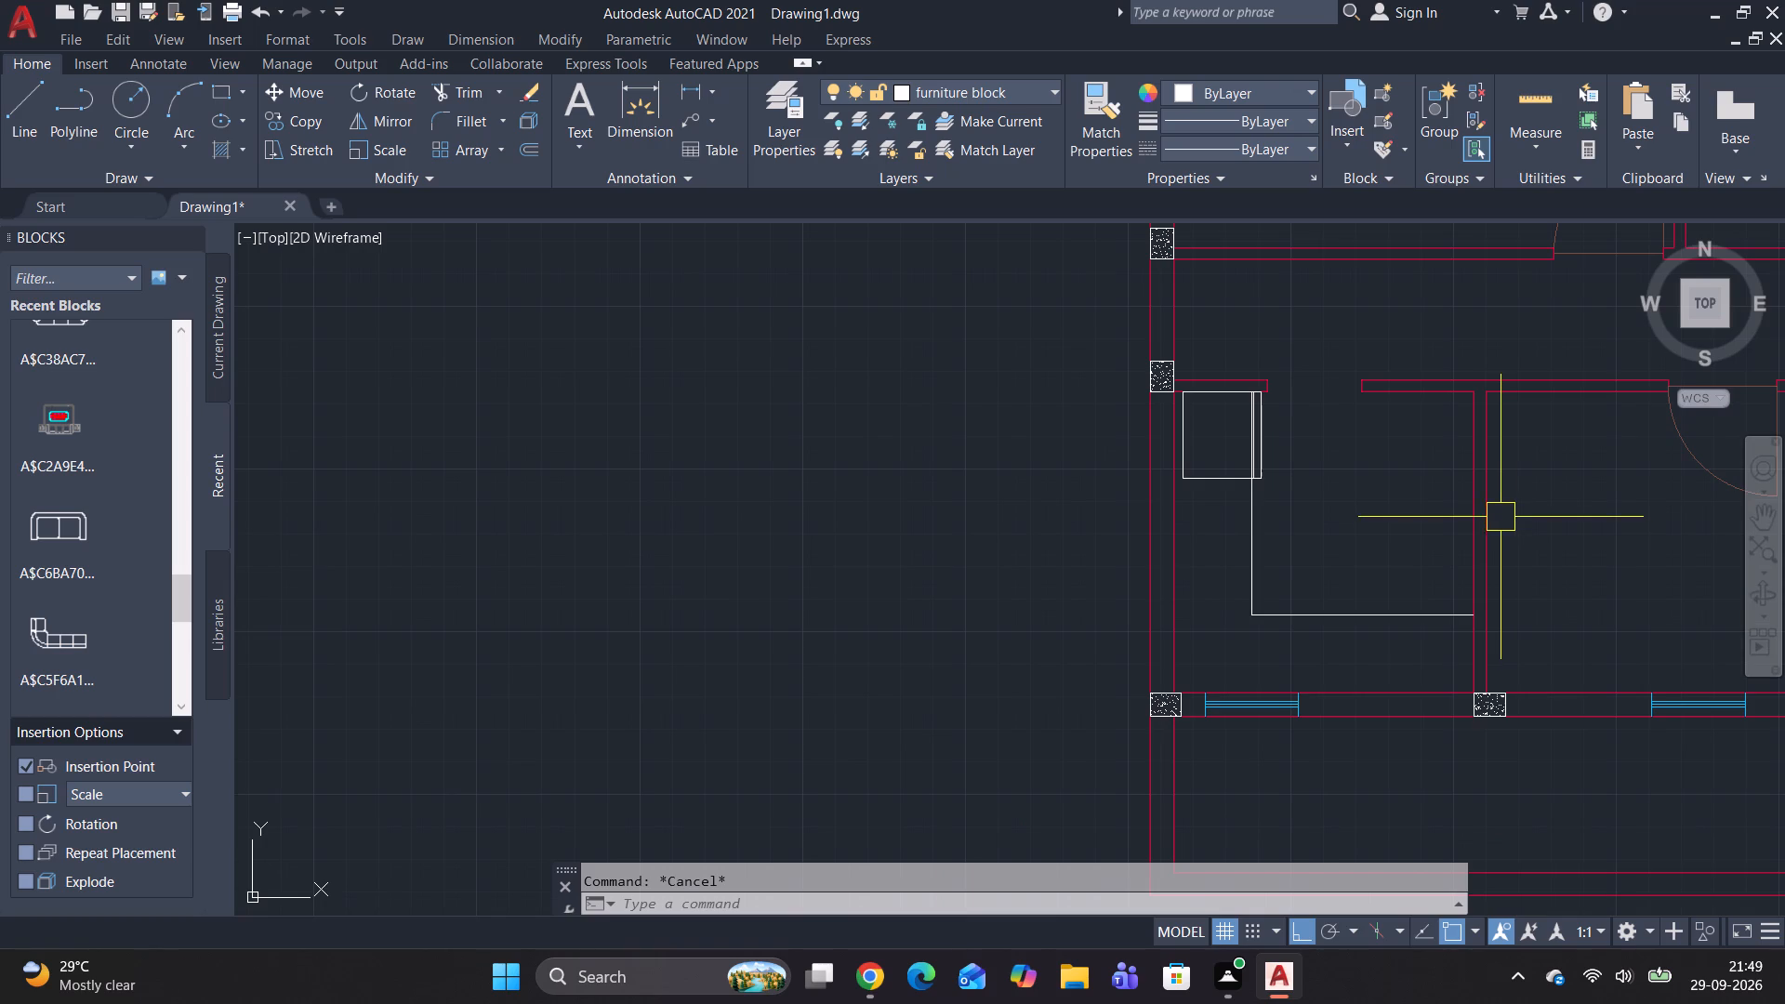
middle_drag(1444, 600, 1181, 522)
middle_drag(1074, 523, 792, 510)
middle_click(792, 510)
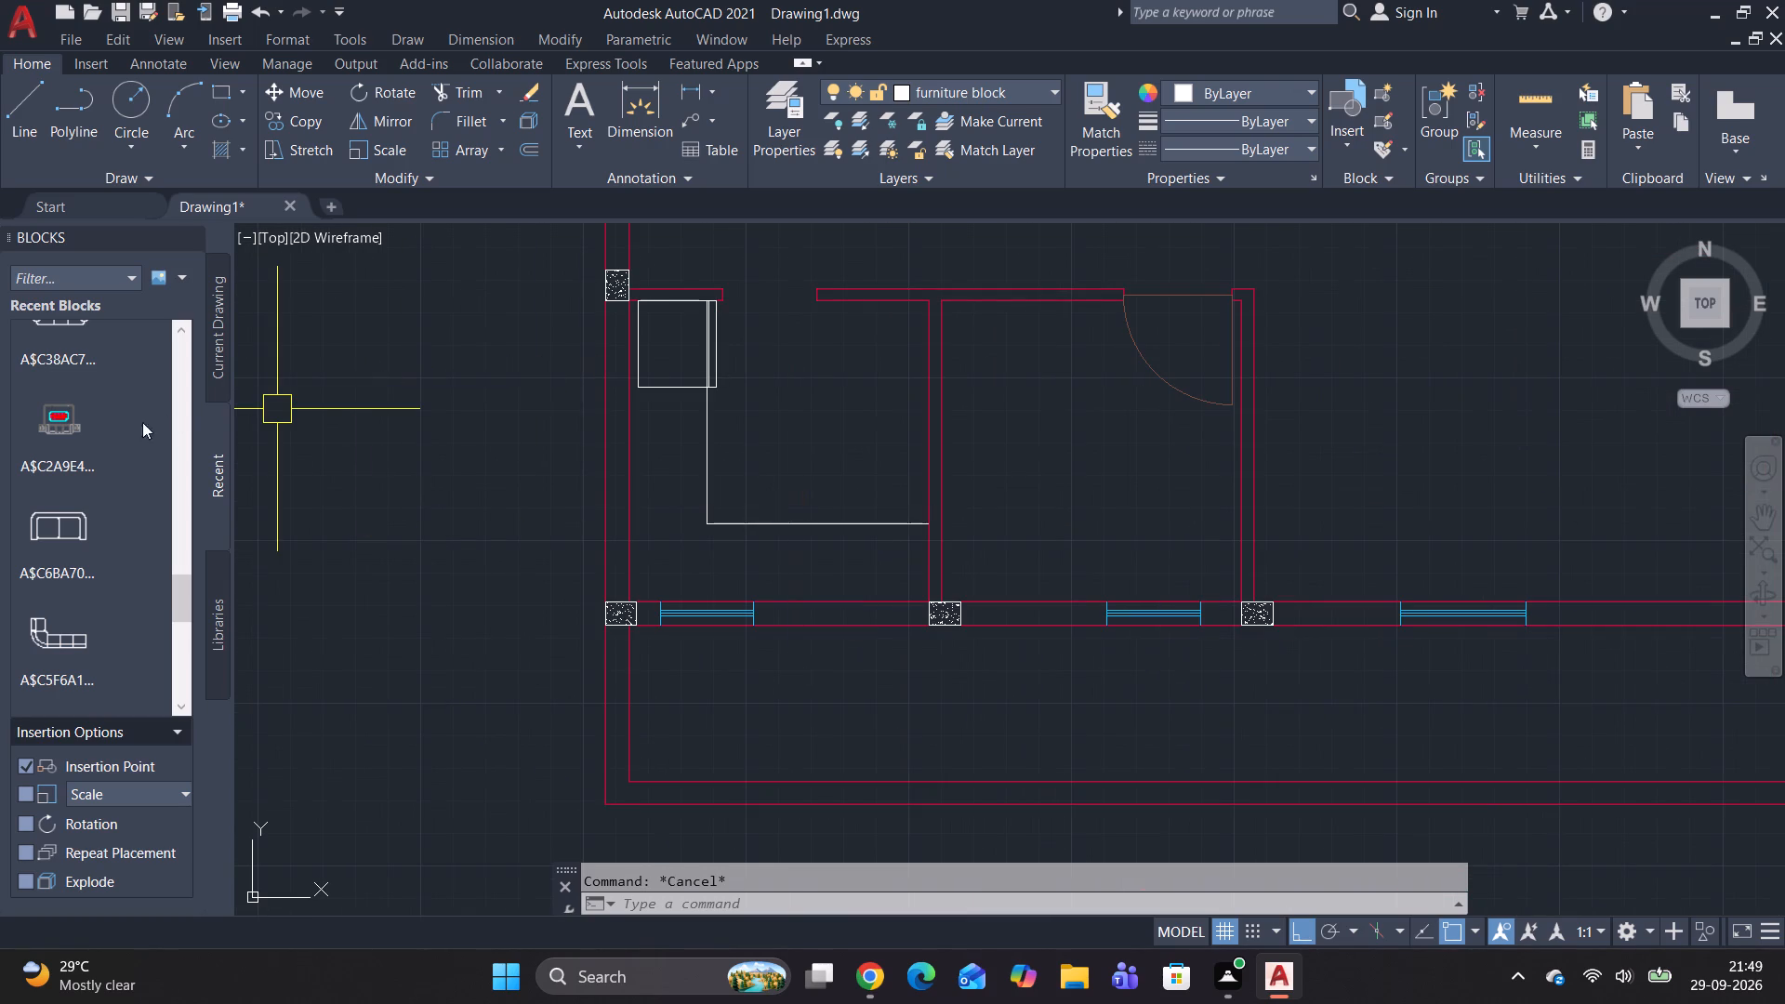
scroll(257, 389, down, 4)
middle_drag(301, 429, 728, 492)
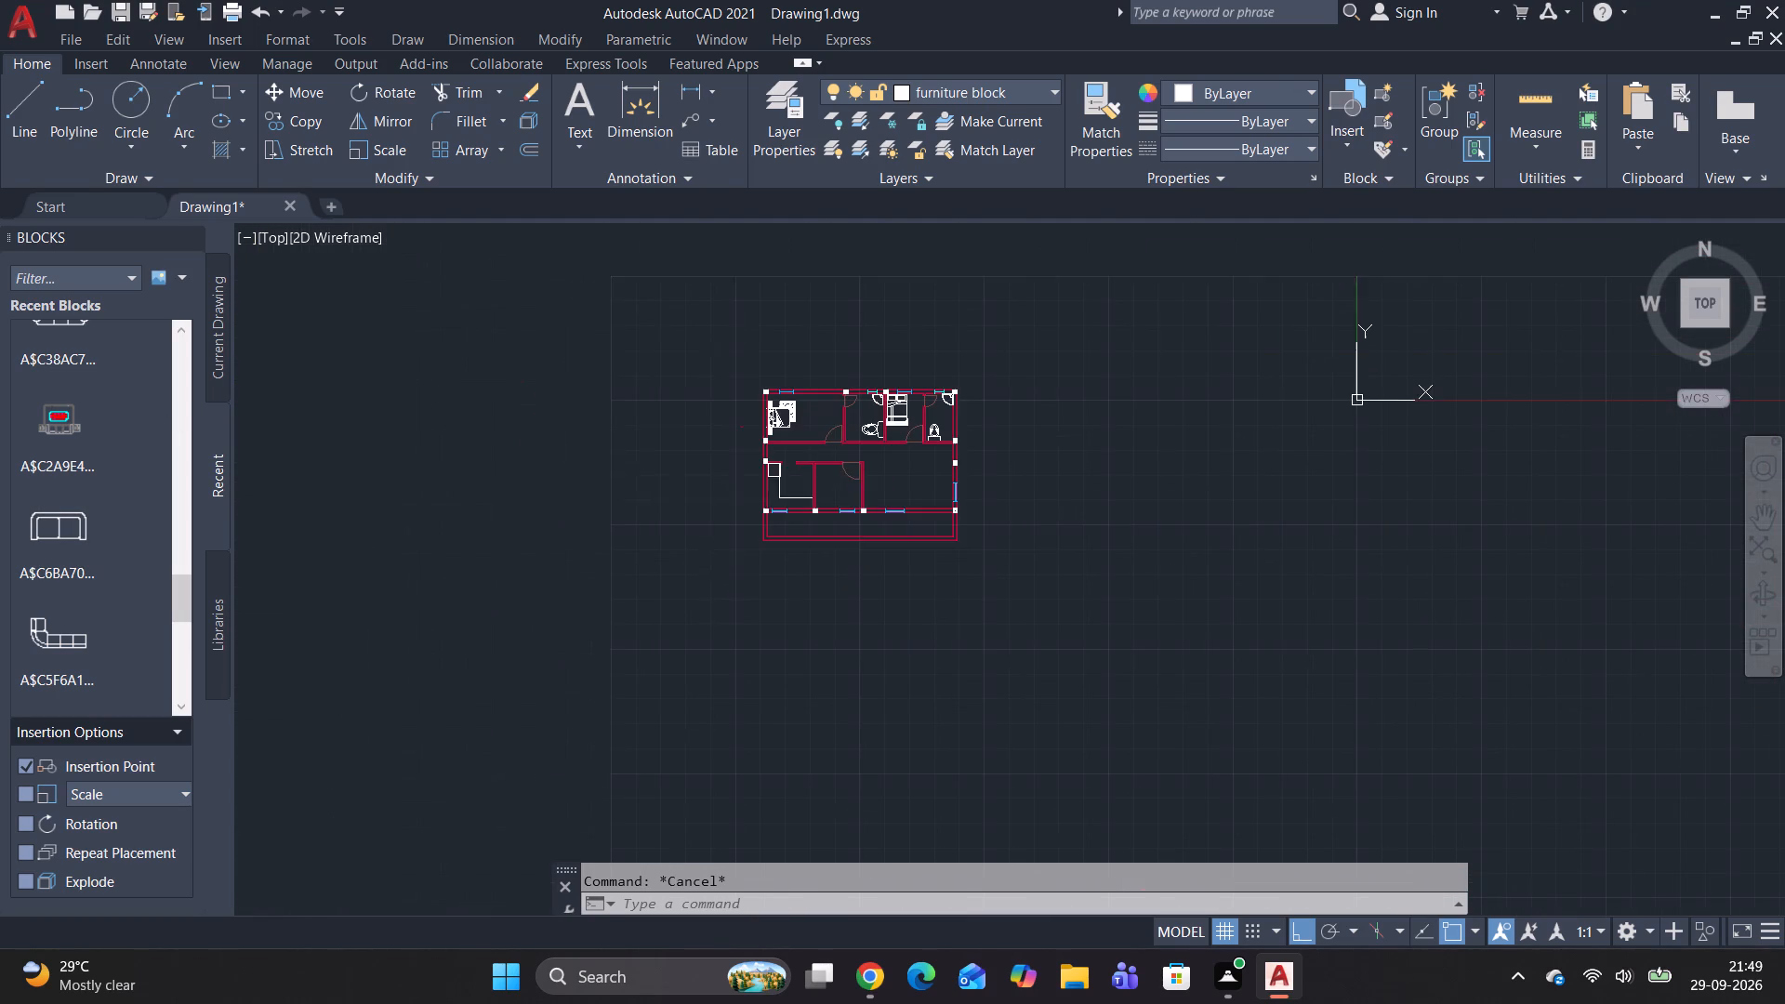
scroll(769, 422, up, 2)
scroll(694, 442, up, 6)
scroll(714, 262, up, 3)
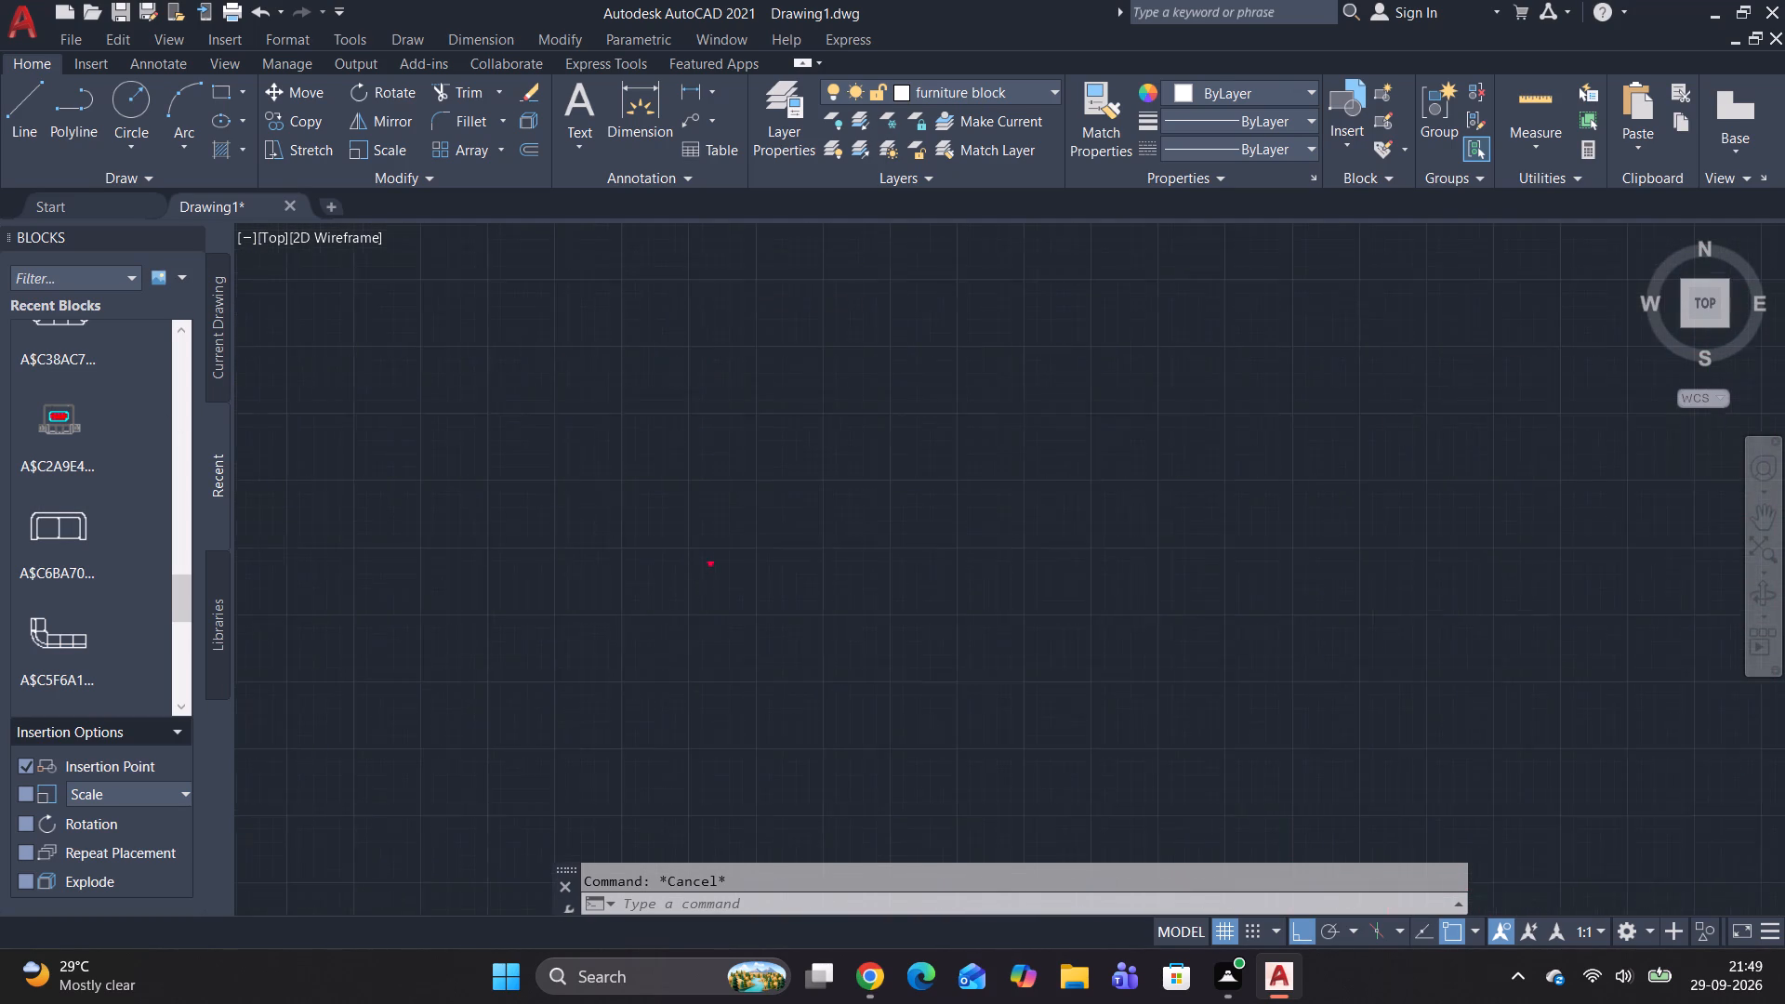
scroll(717, 740, up, 4)
middle_drag(679, 796, 696, 642)
scroll(696, 640, up, 1)
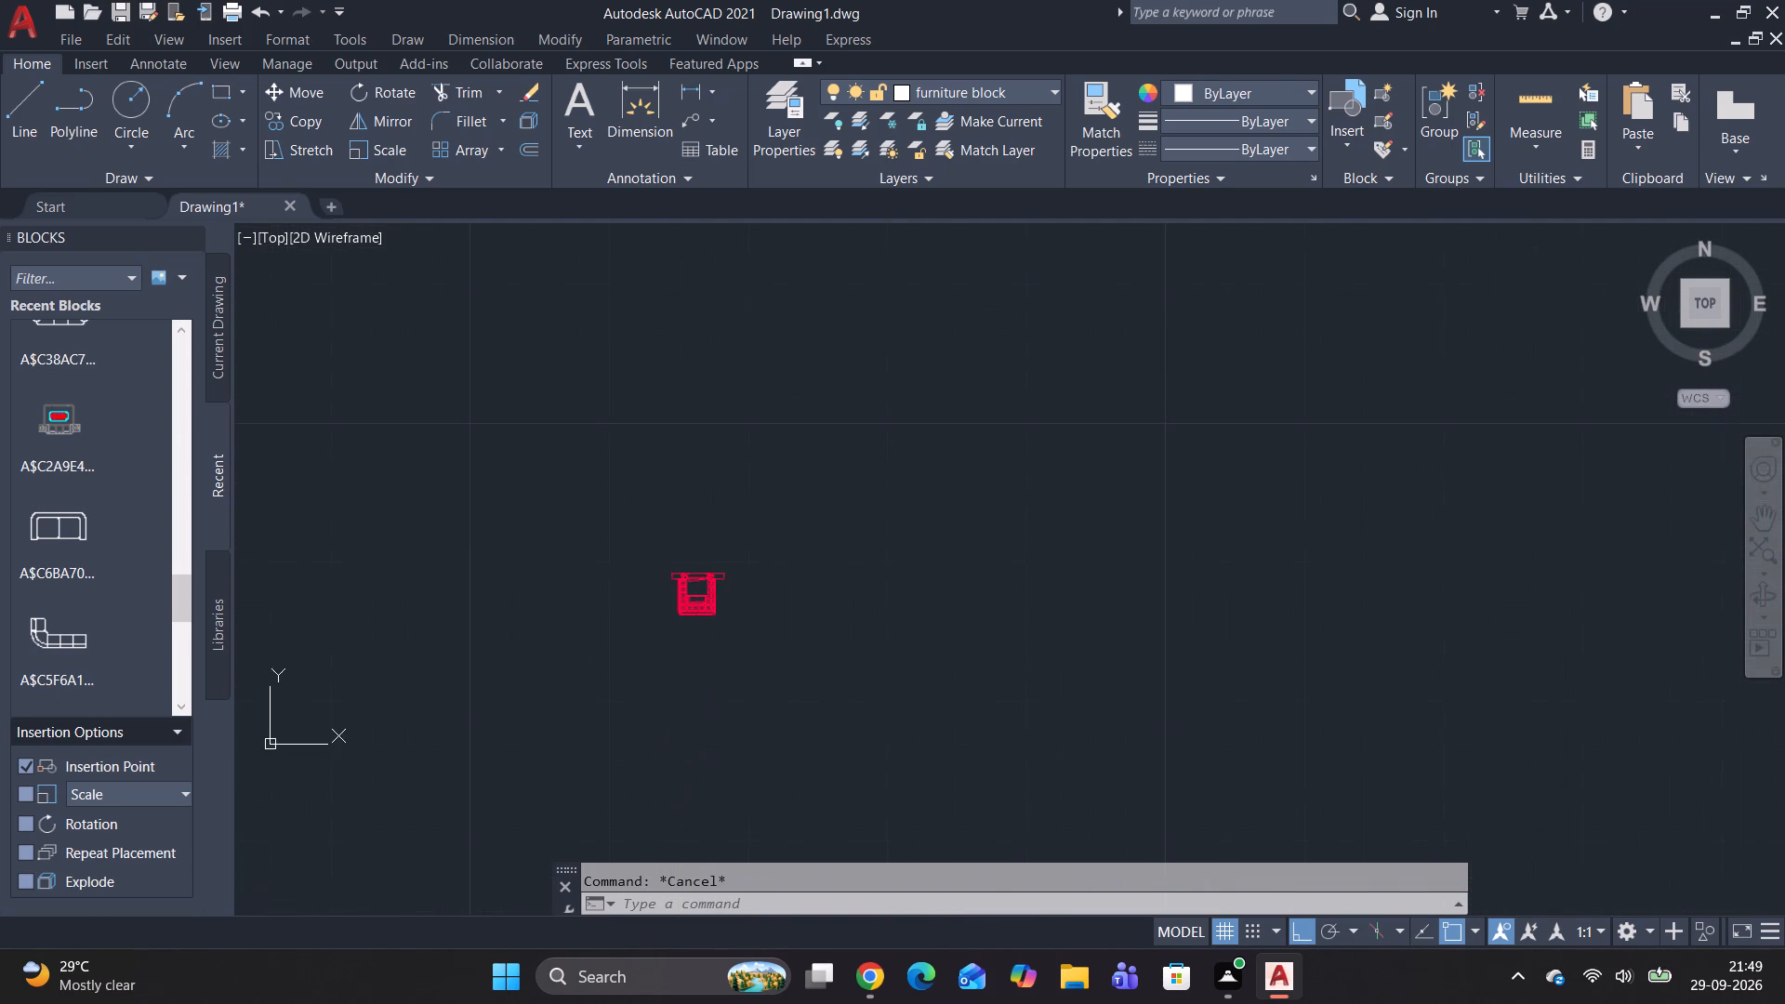
scroll(696, 638, up, 2)
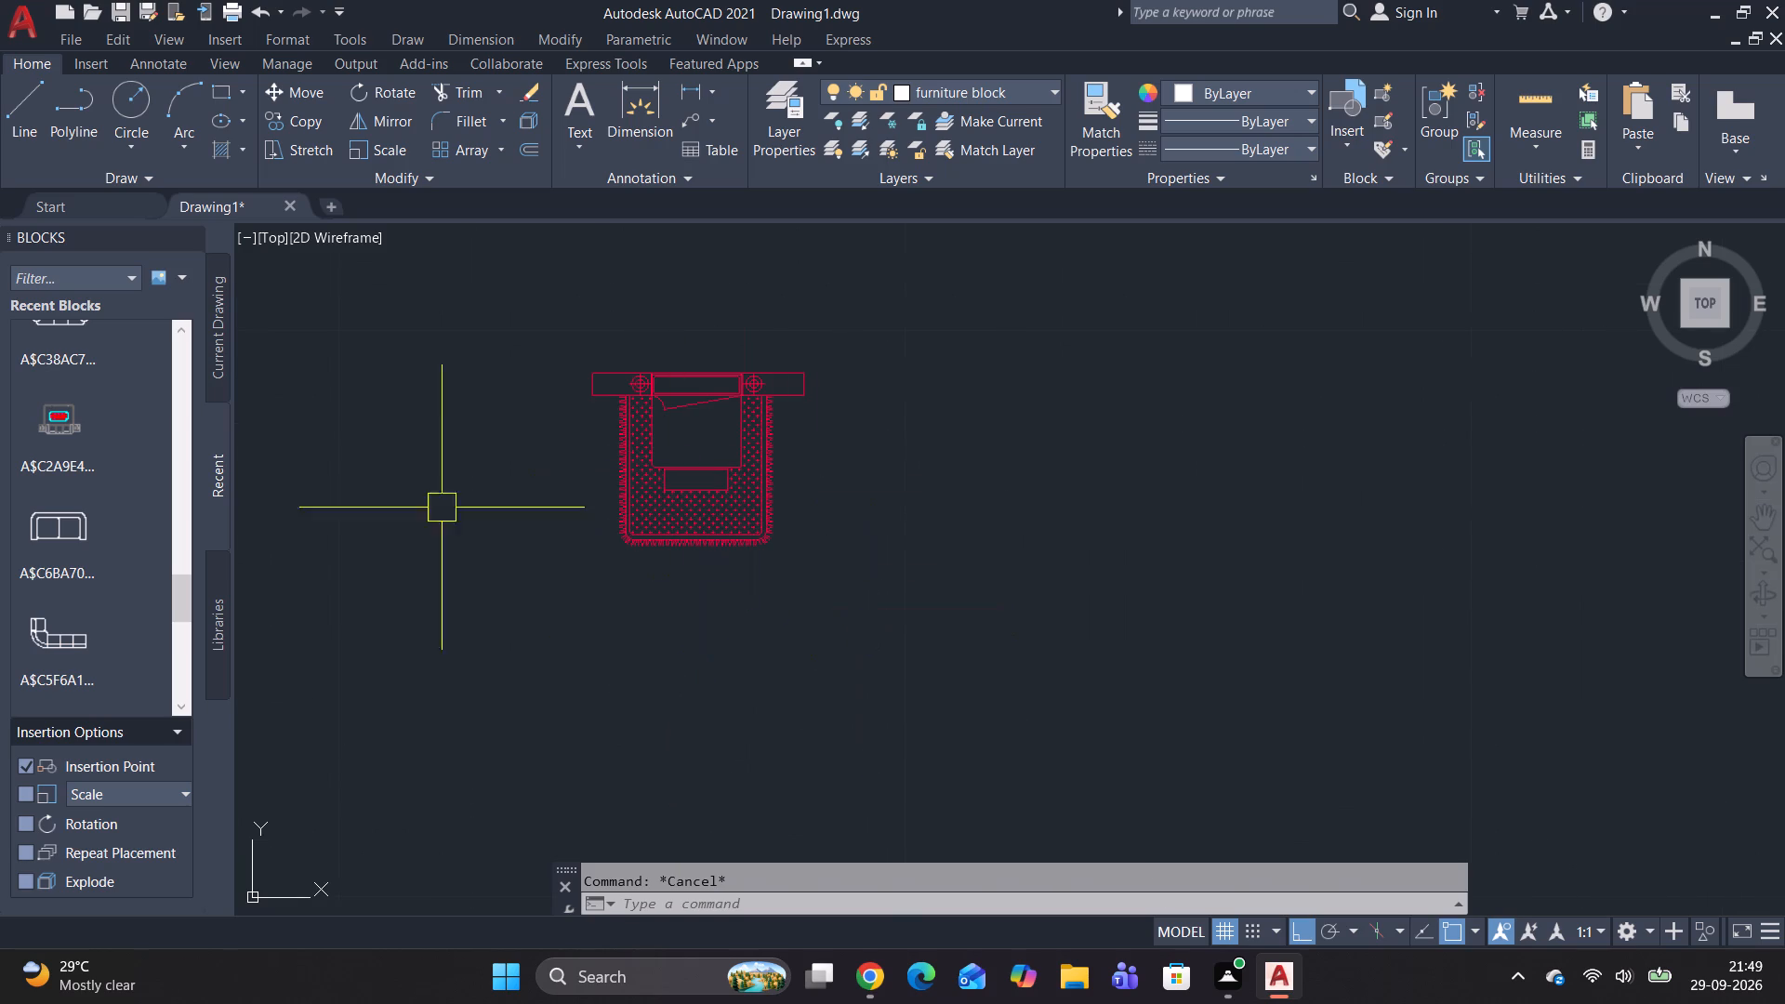
drag(173, 451, 154, 576)
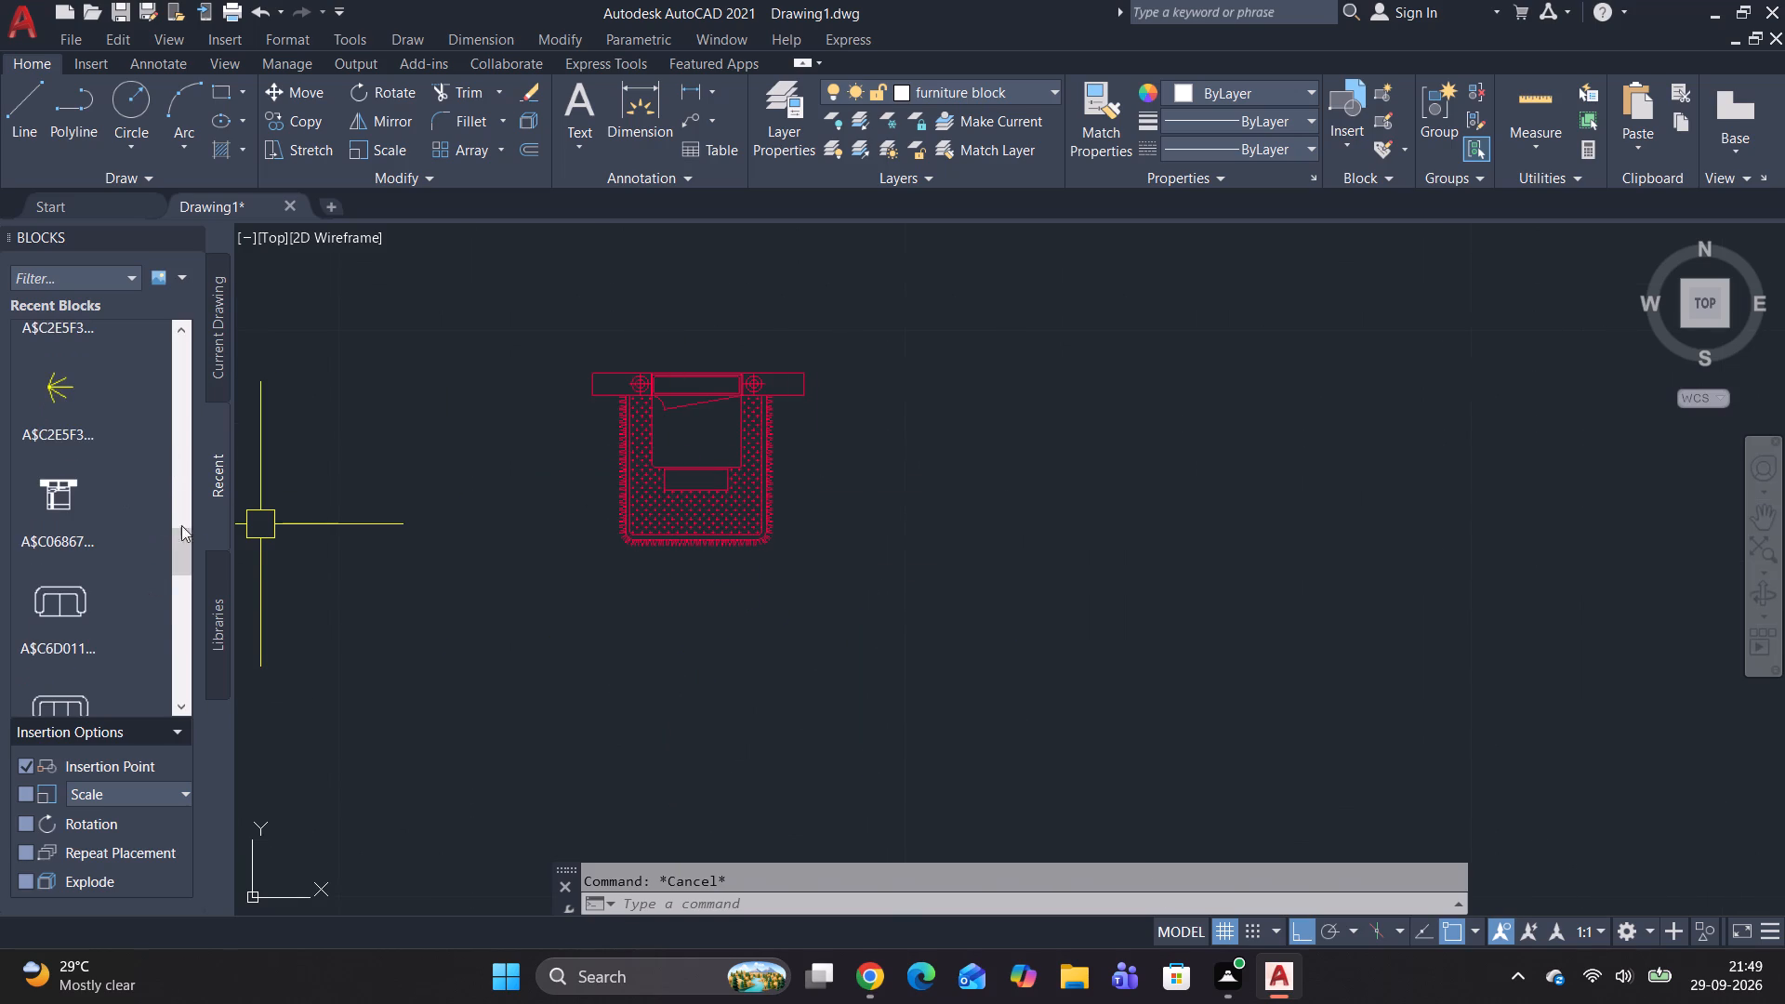
drag(191, 543, 172, 659)
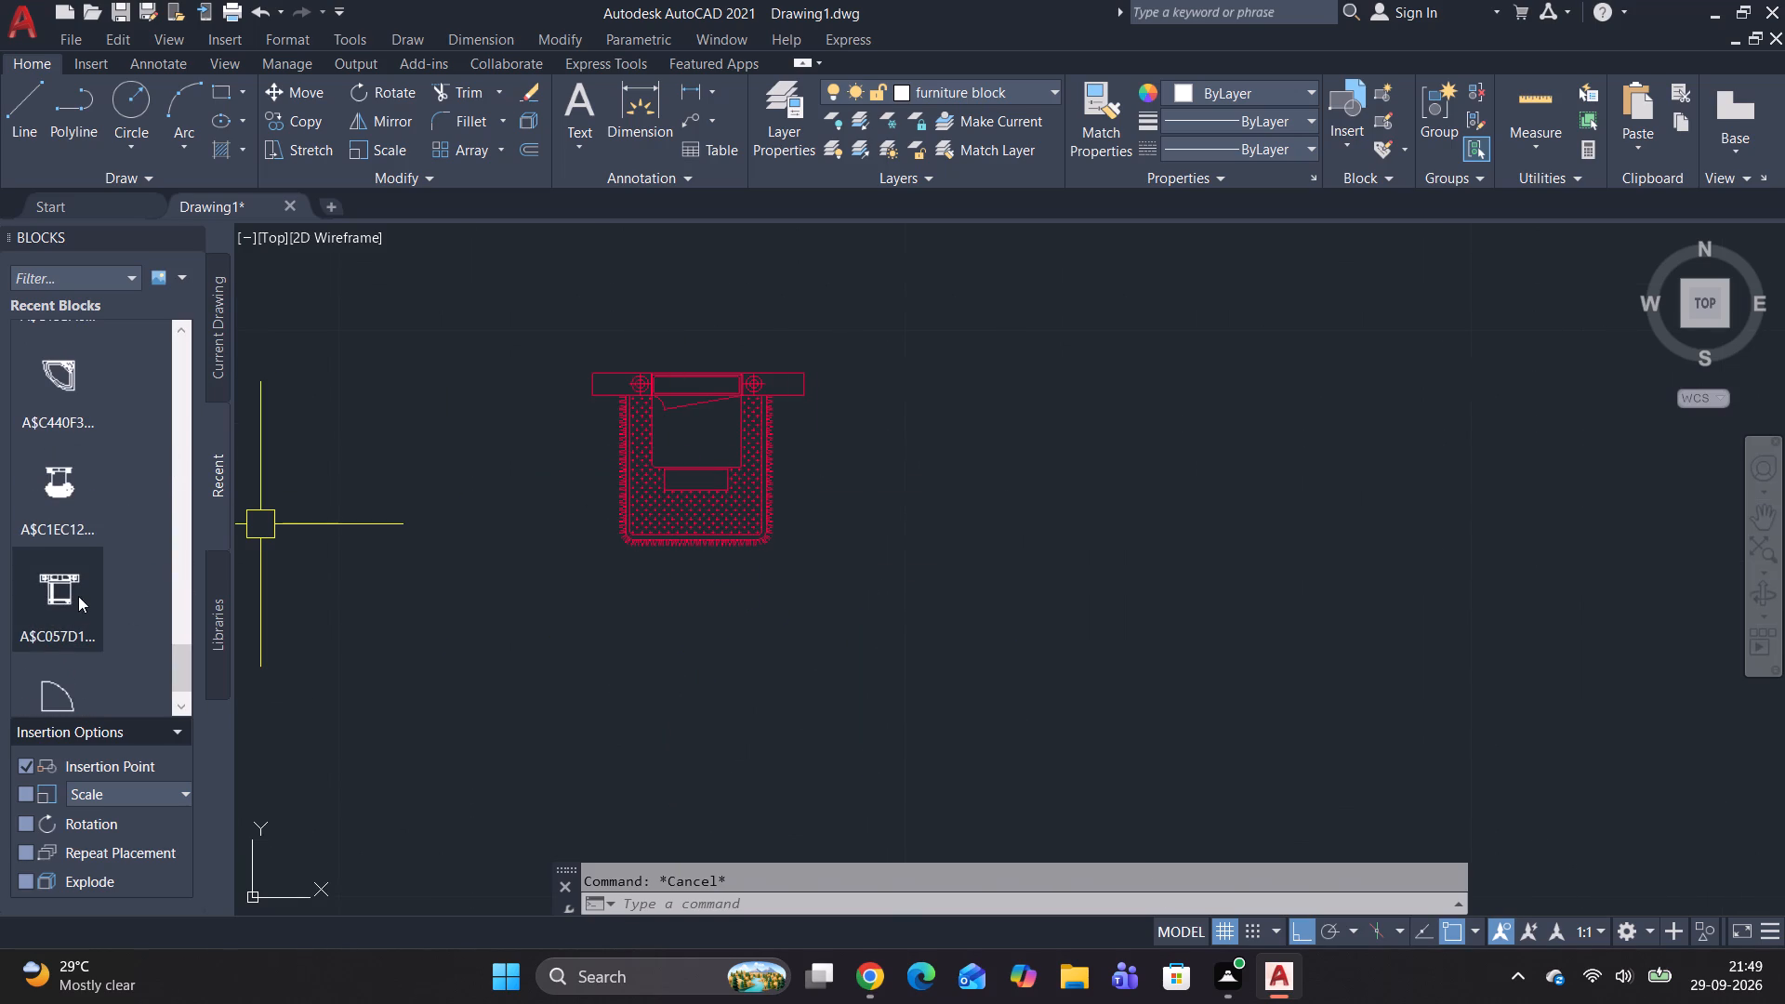
double_click(73, 600)
click(417, 618)
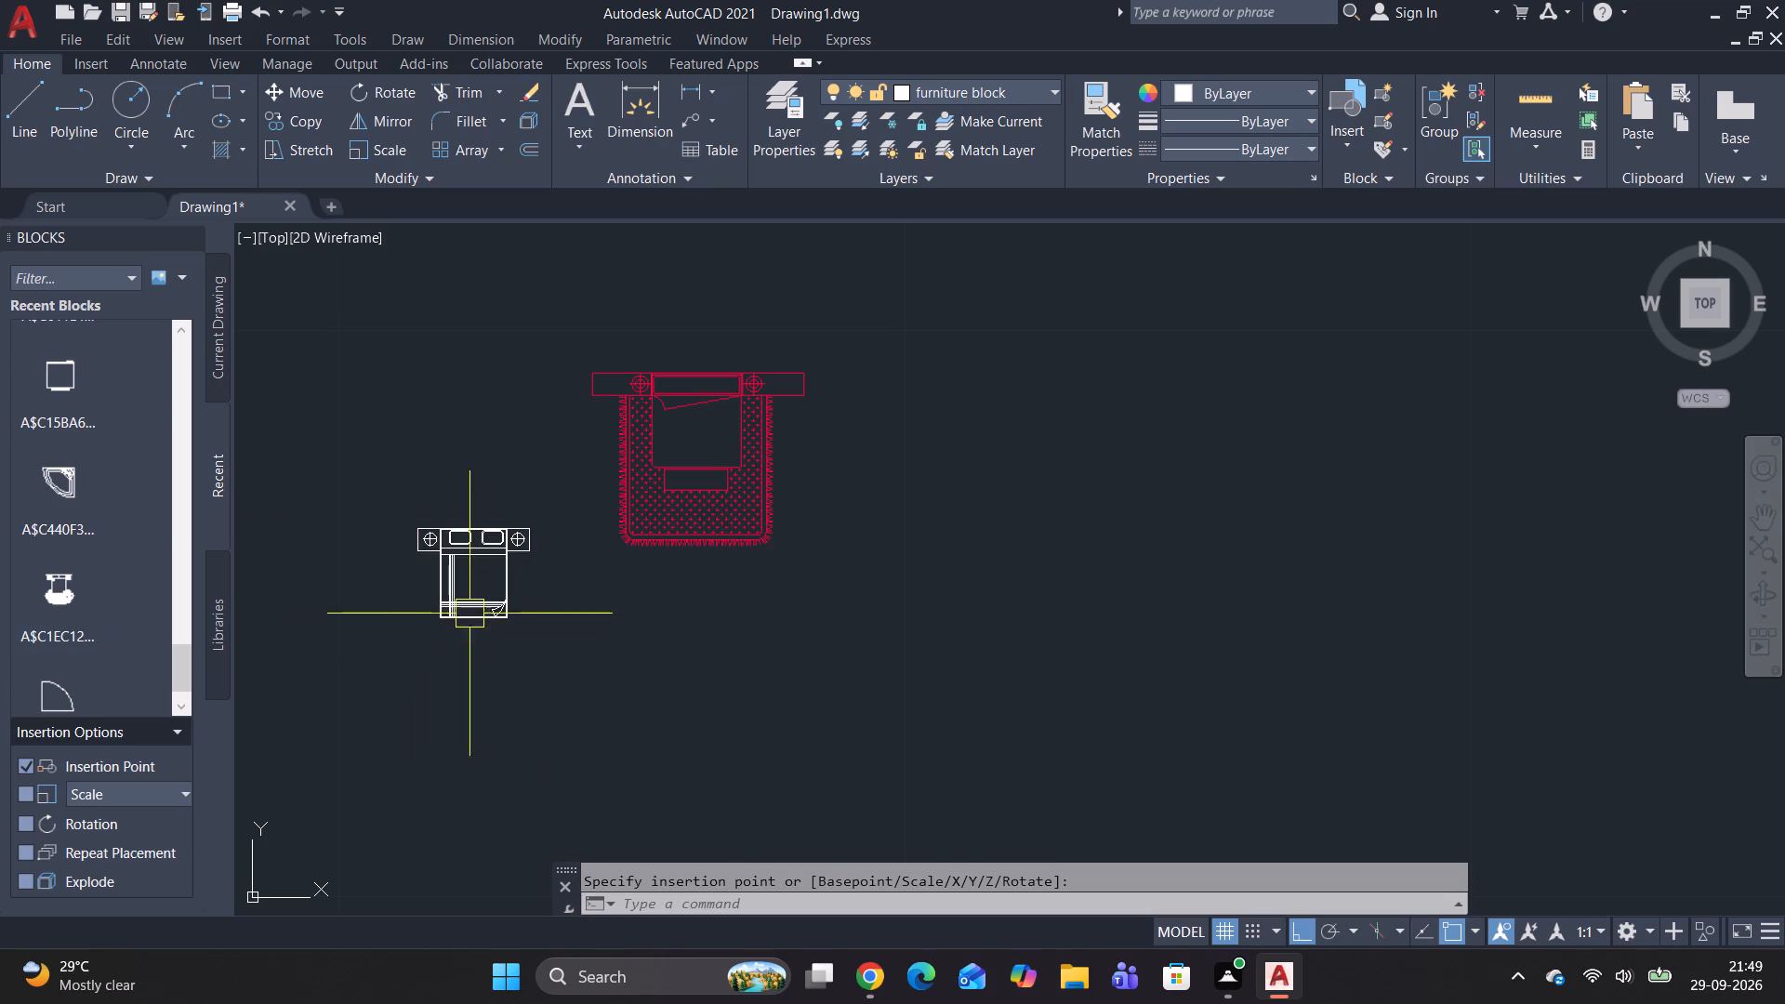
Delete the red bed block northeast of the newly inserted white double bed.
click(642, 460)
key(Delete)
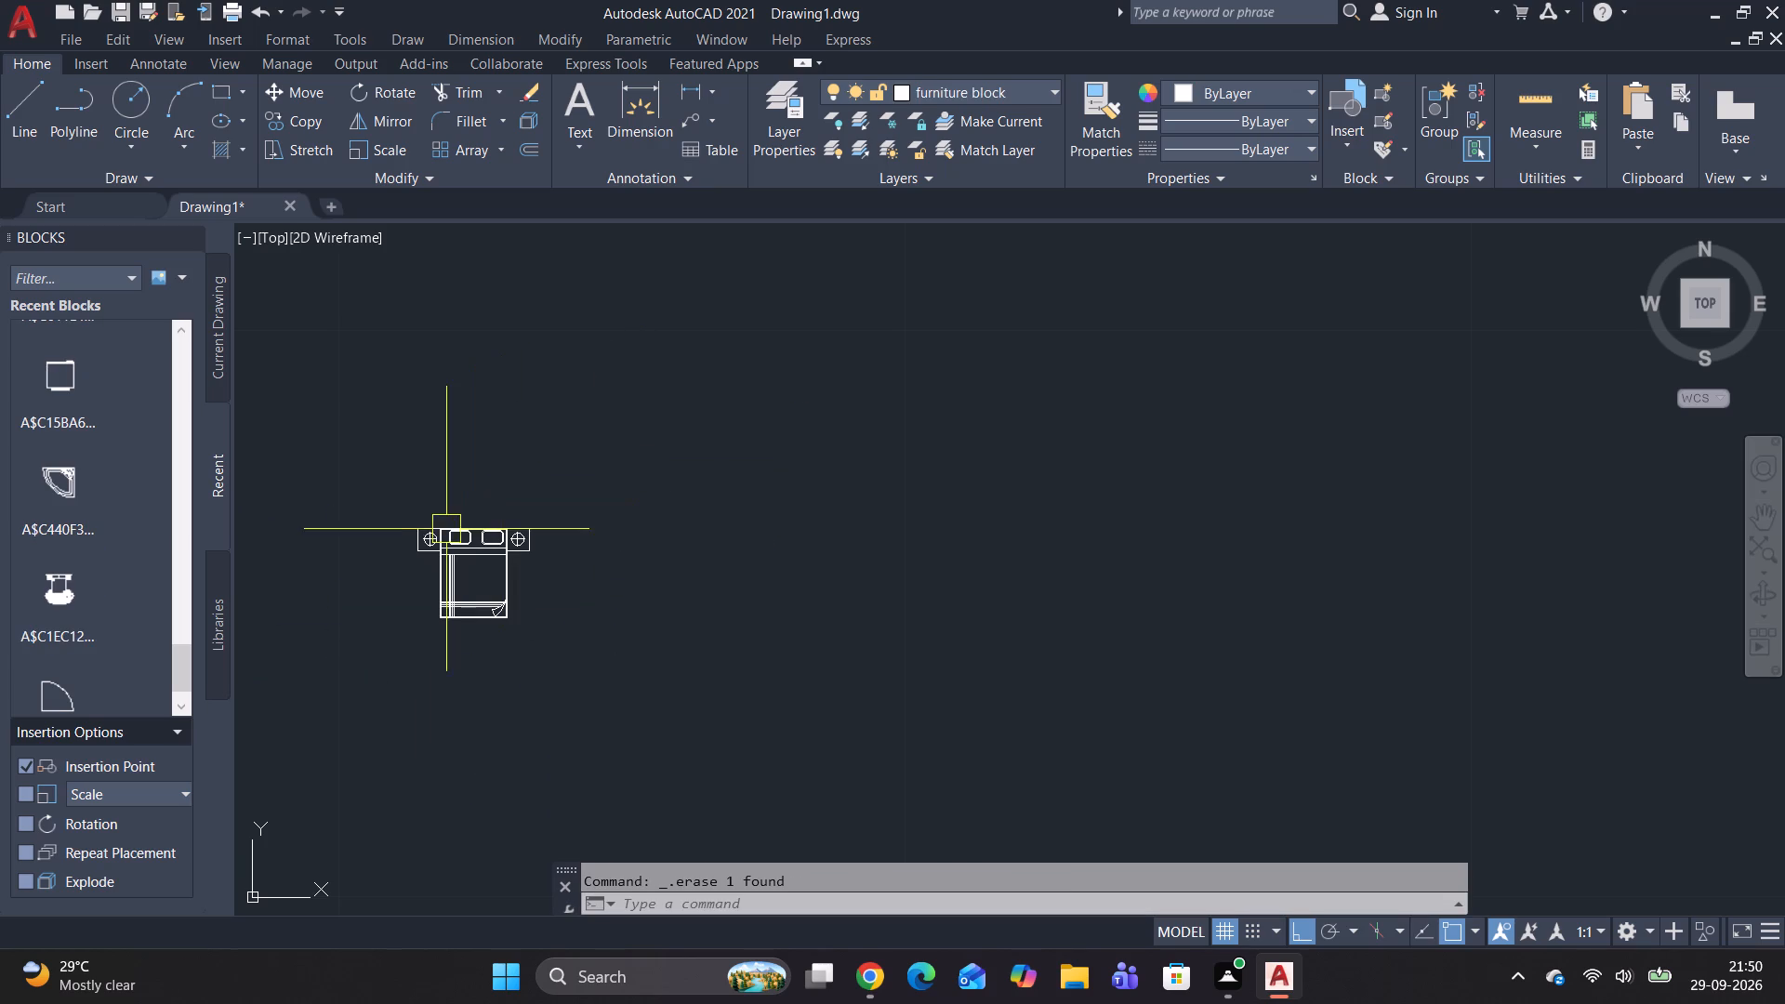
scroll(446, 529, up, 2)
middle_drag(446, 529, 606, 464)
key(Escape)
key(Escape)
key(Escape)
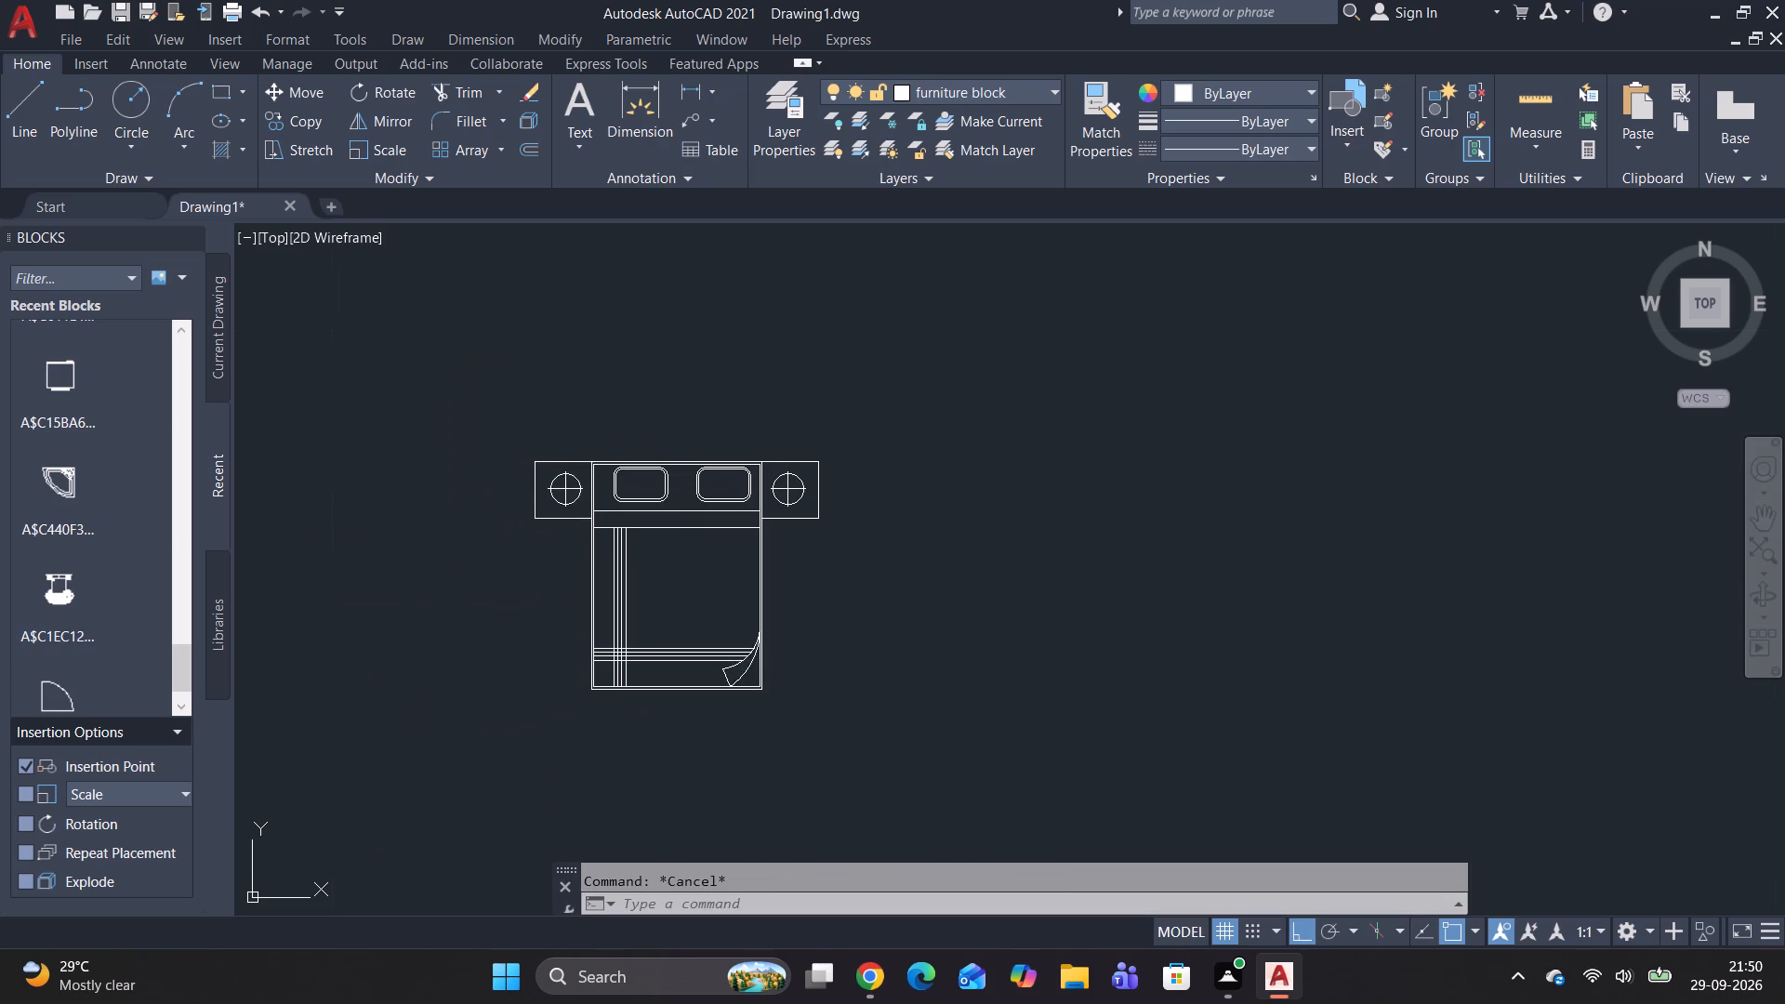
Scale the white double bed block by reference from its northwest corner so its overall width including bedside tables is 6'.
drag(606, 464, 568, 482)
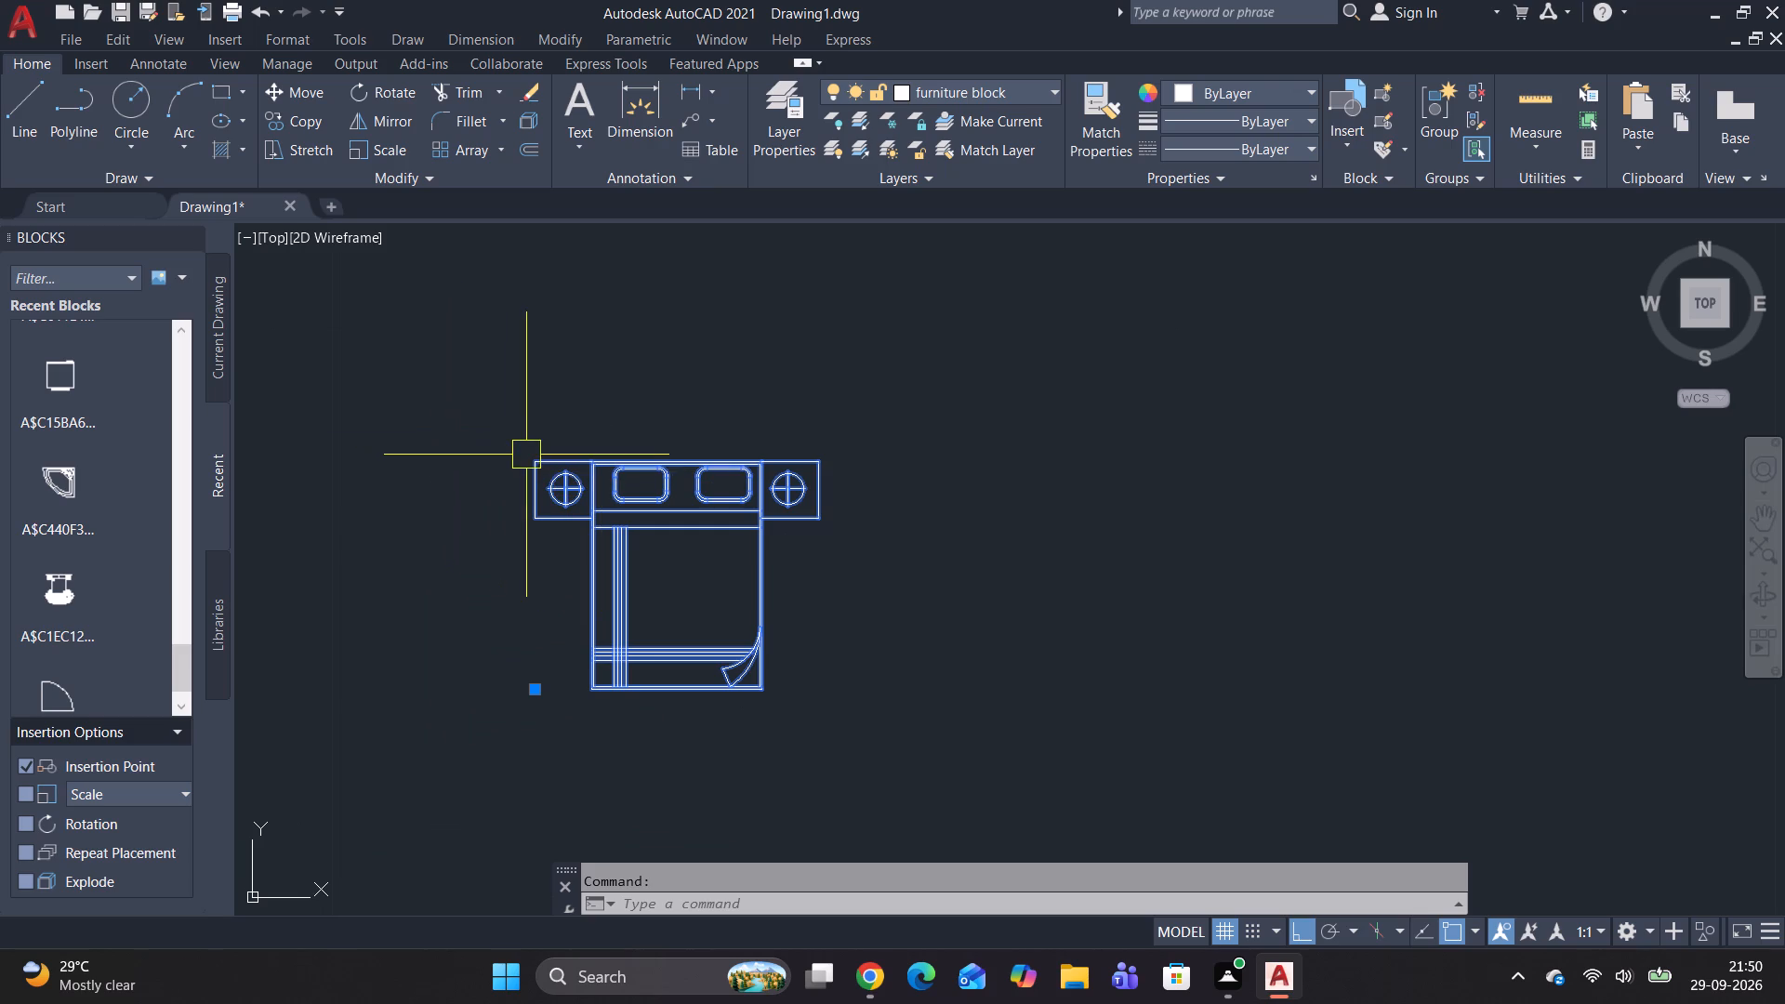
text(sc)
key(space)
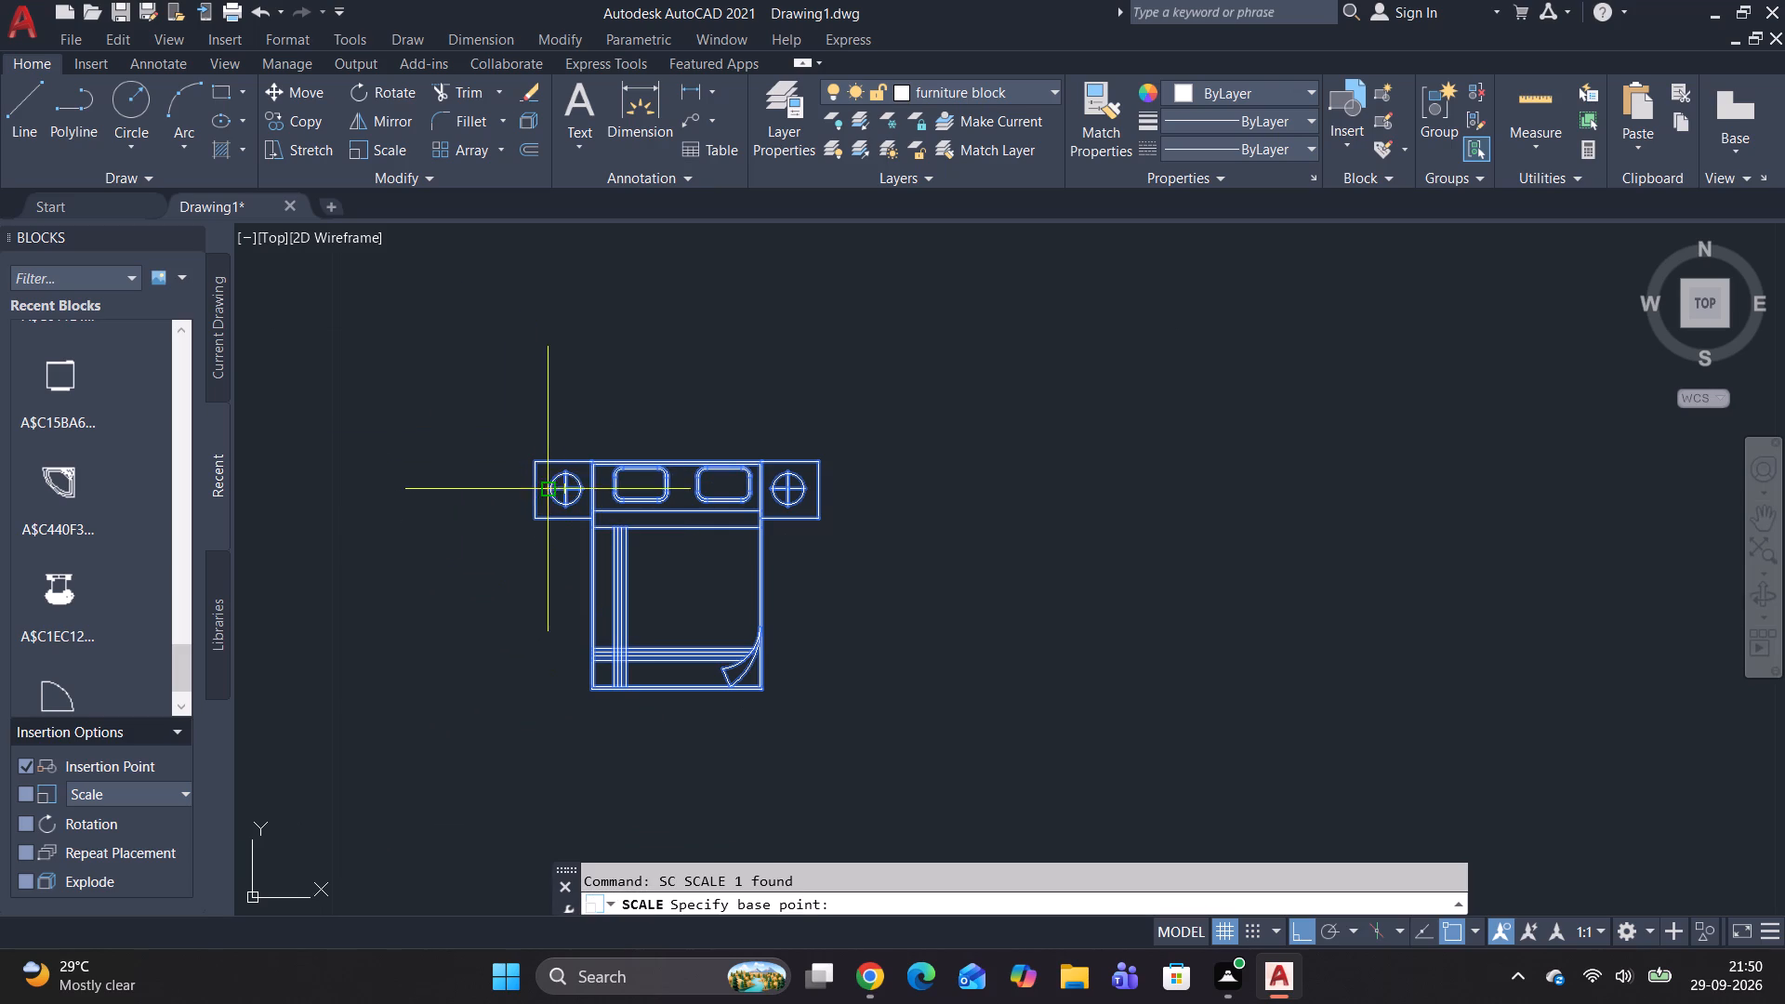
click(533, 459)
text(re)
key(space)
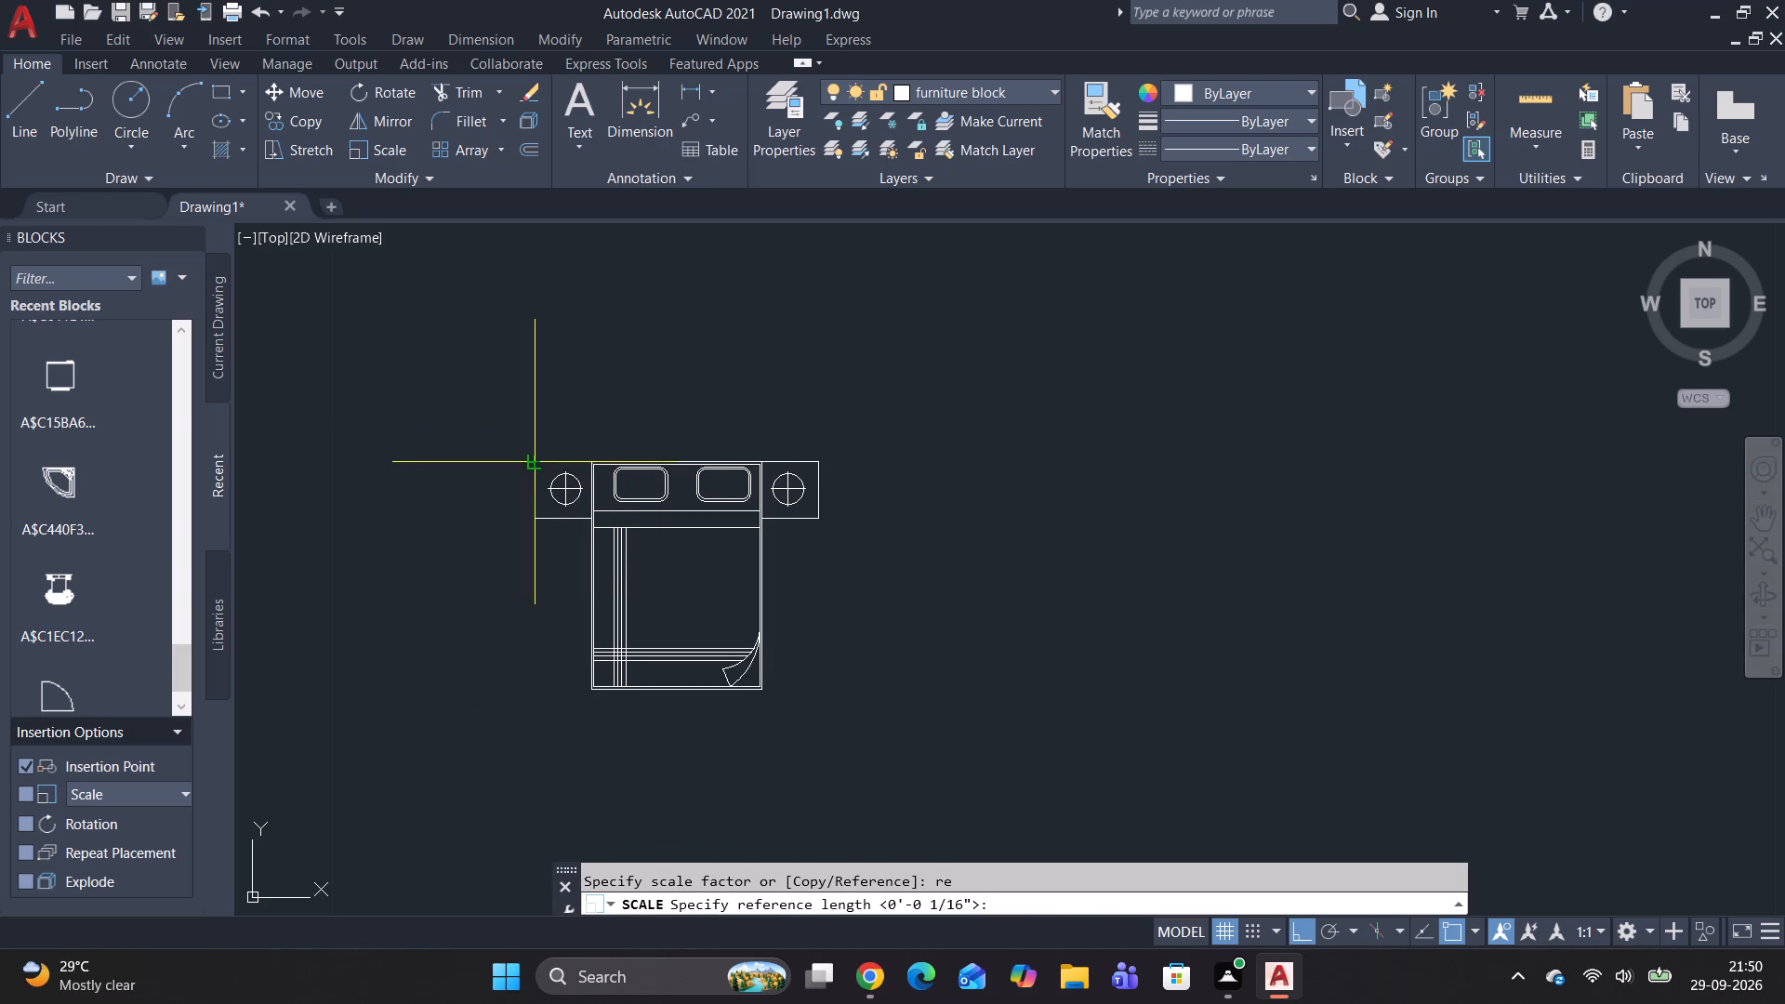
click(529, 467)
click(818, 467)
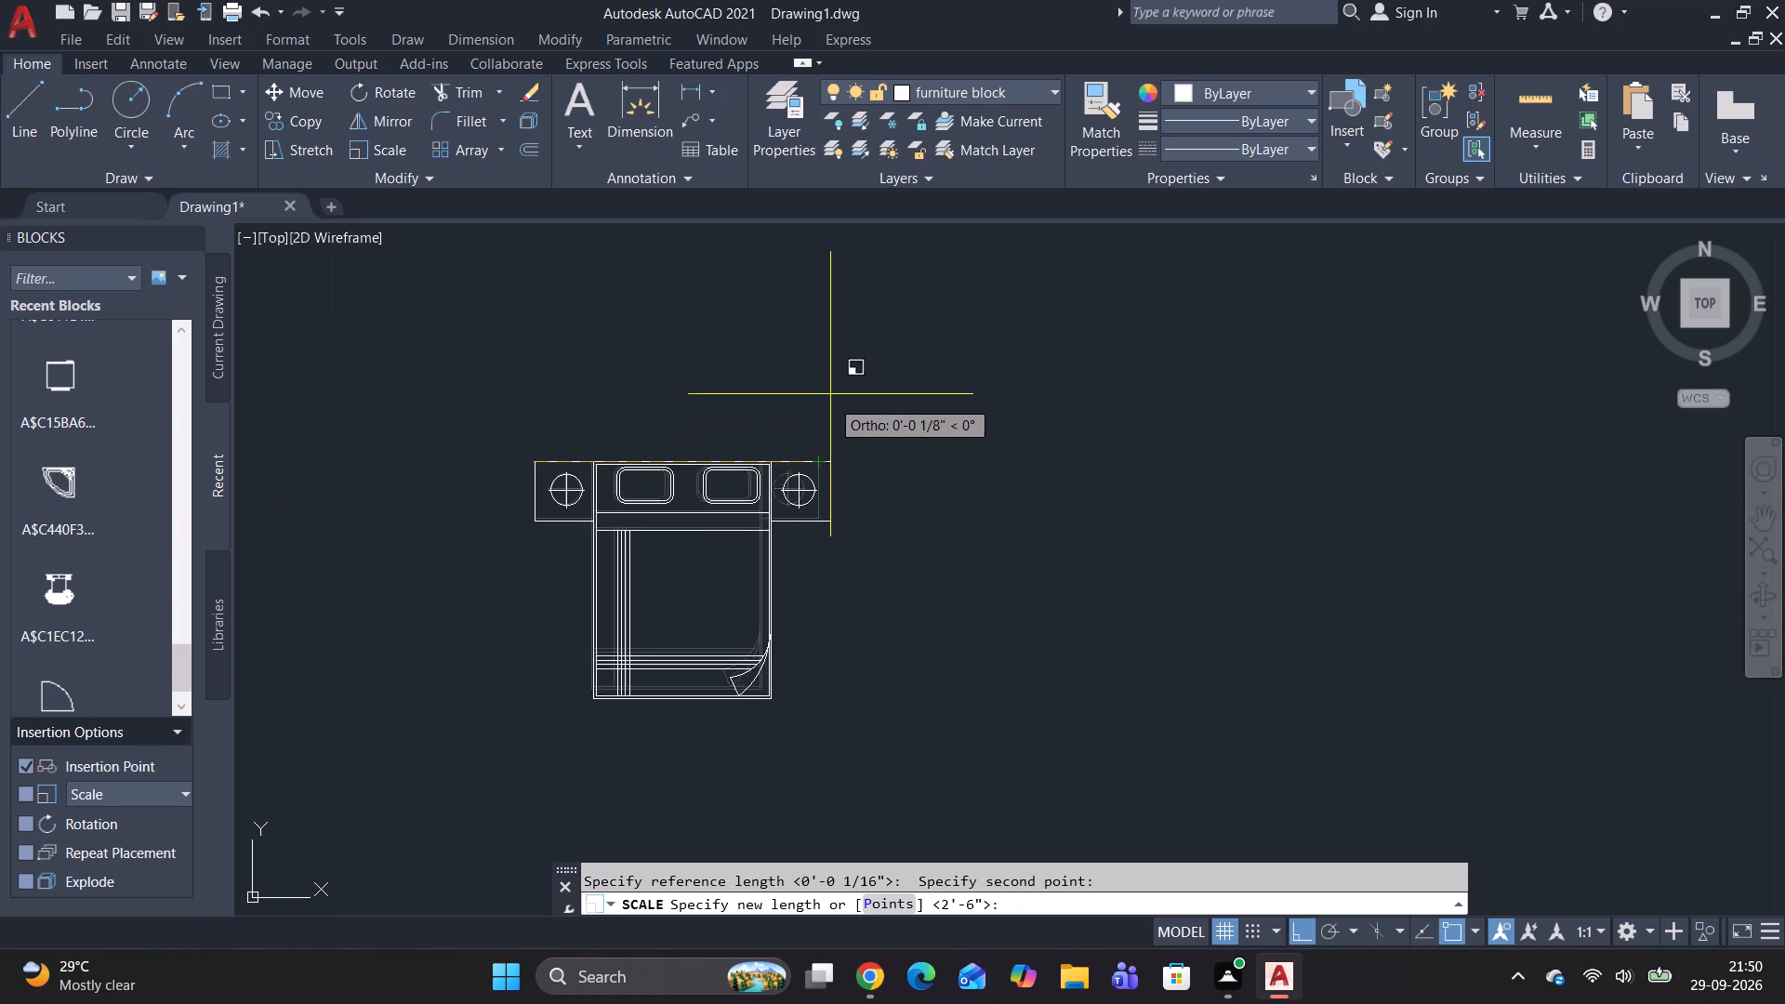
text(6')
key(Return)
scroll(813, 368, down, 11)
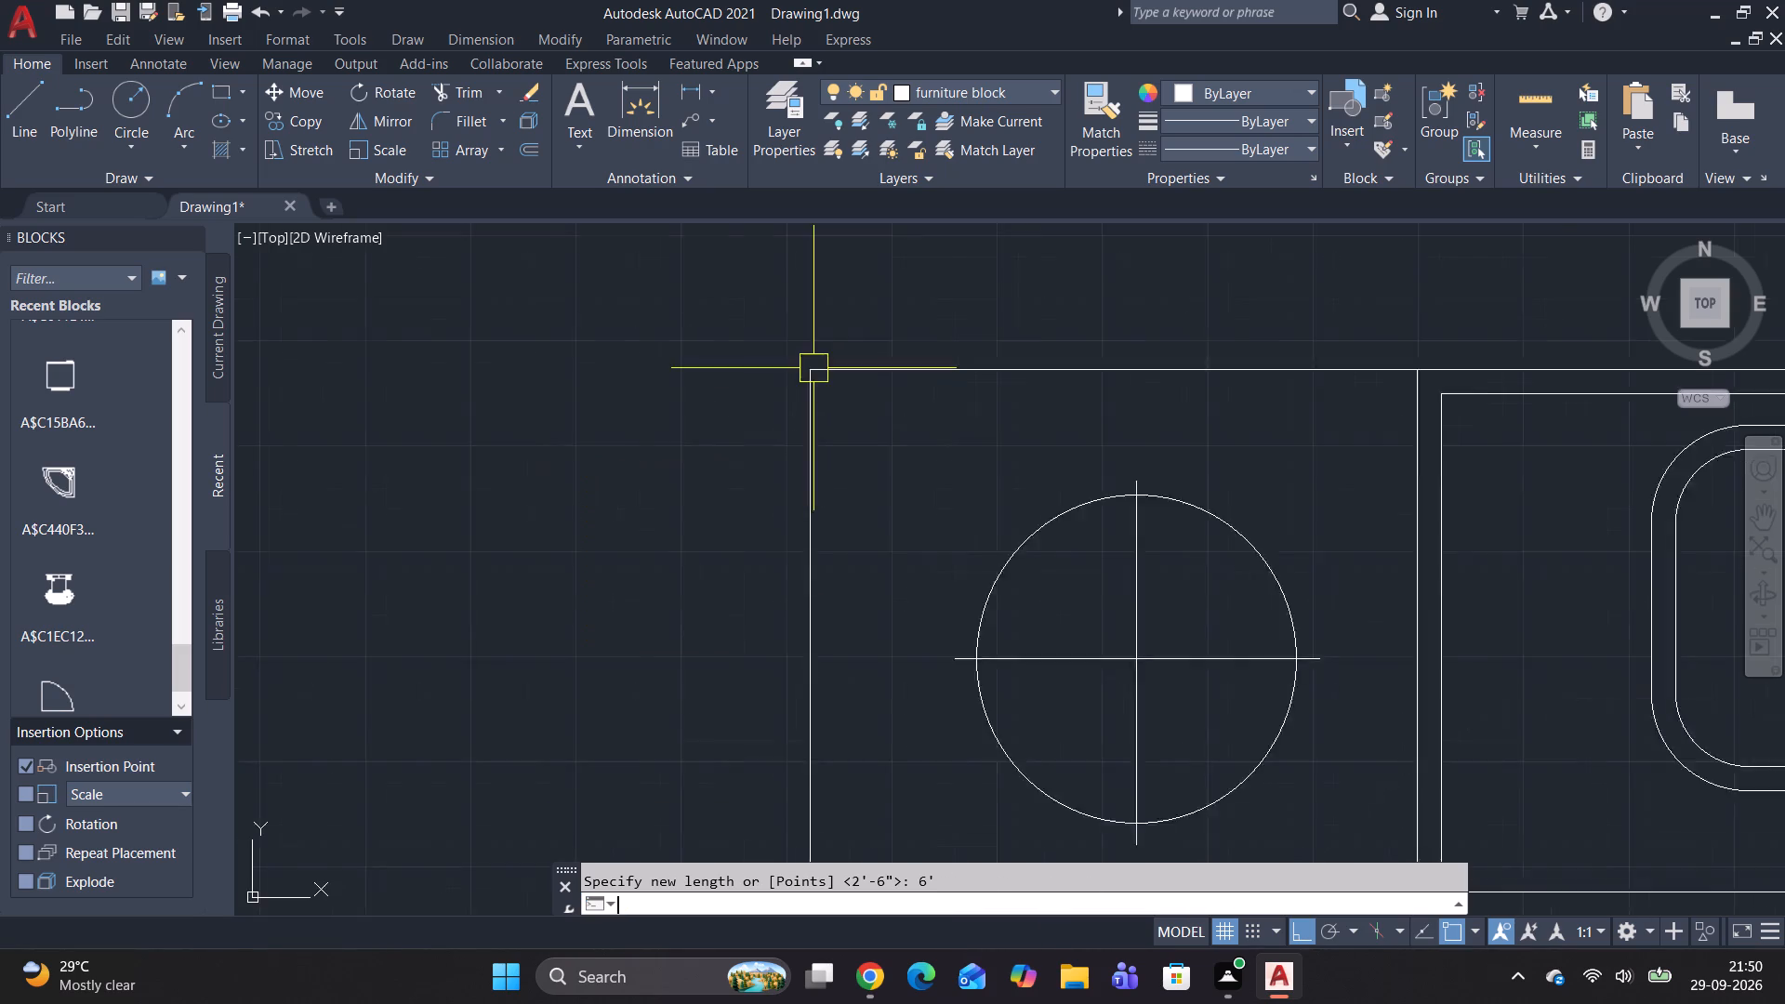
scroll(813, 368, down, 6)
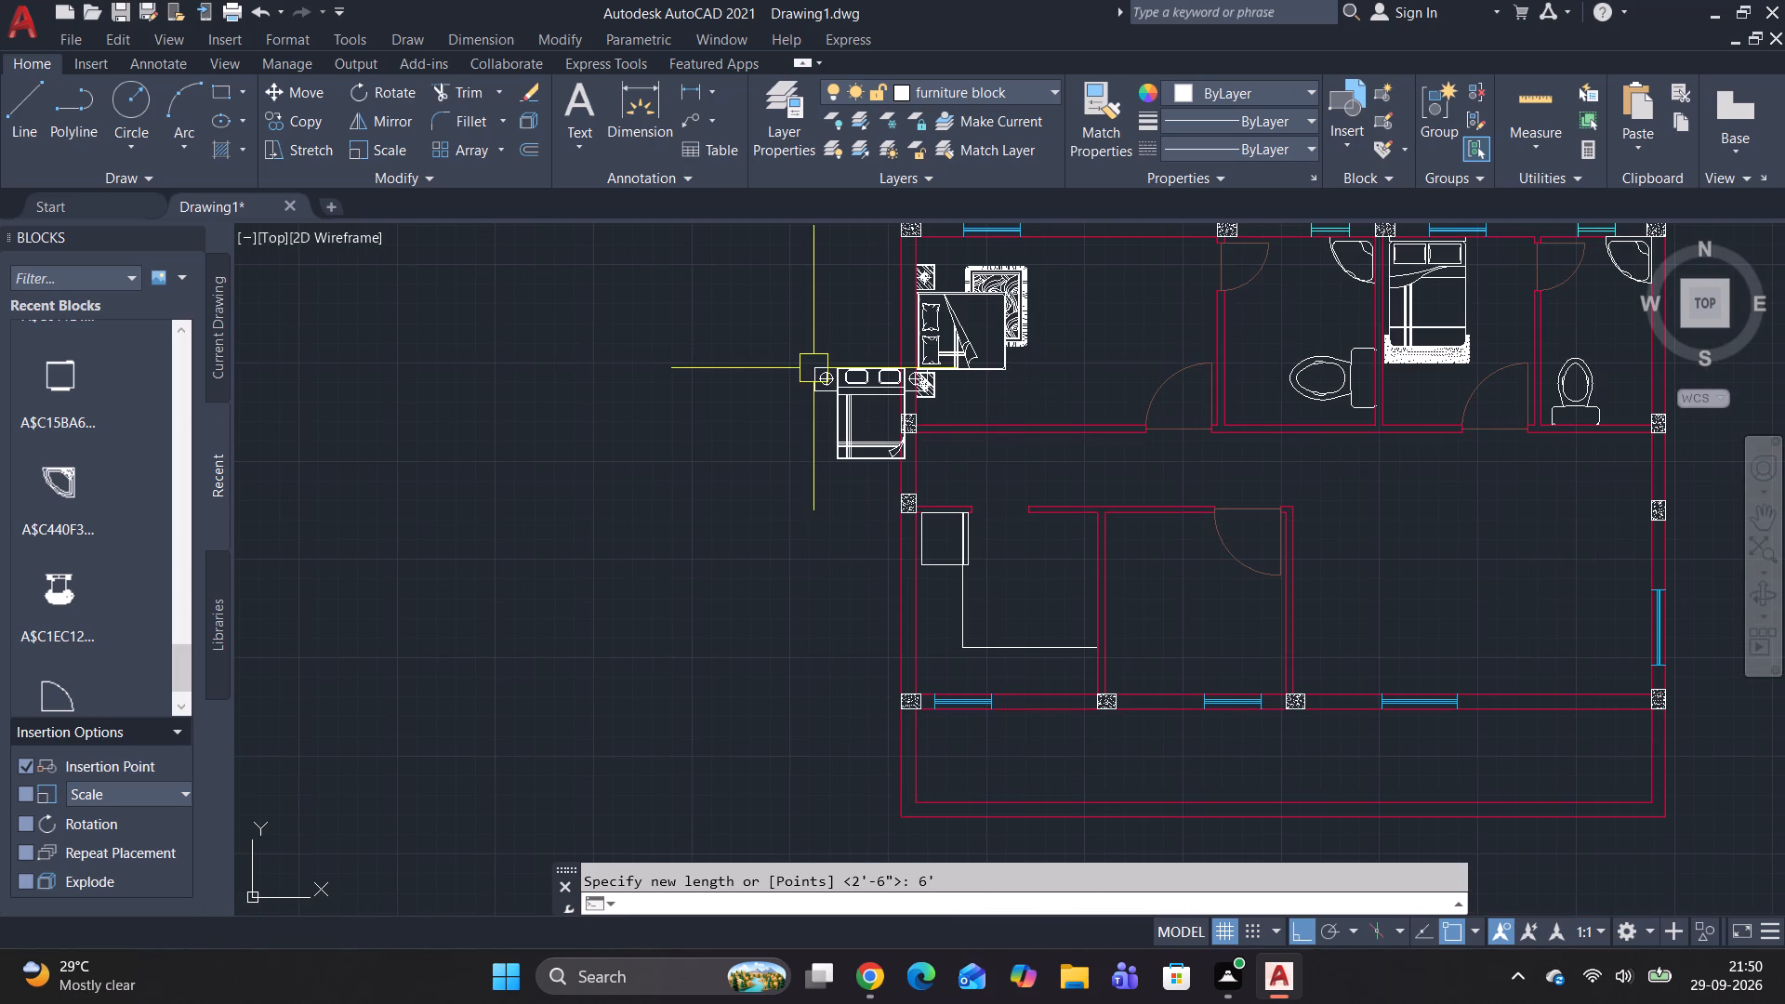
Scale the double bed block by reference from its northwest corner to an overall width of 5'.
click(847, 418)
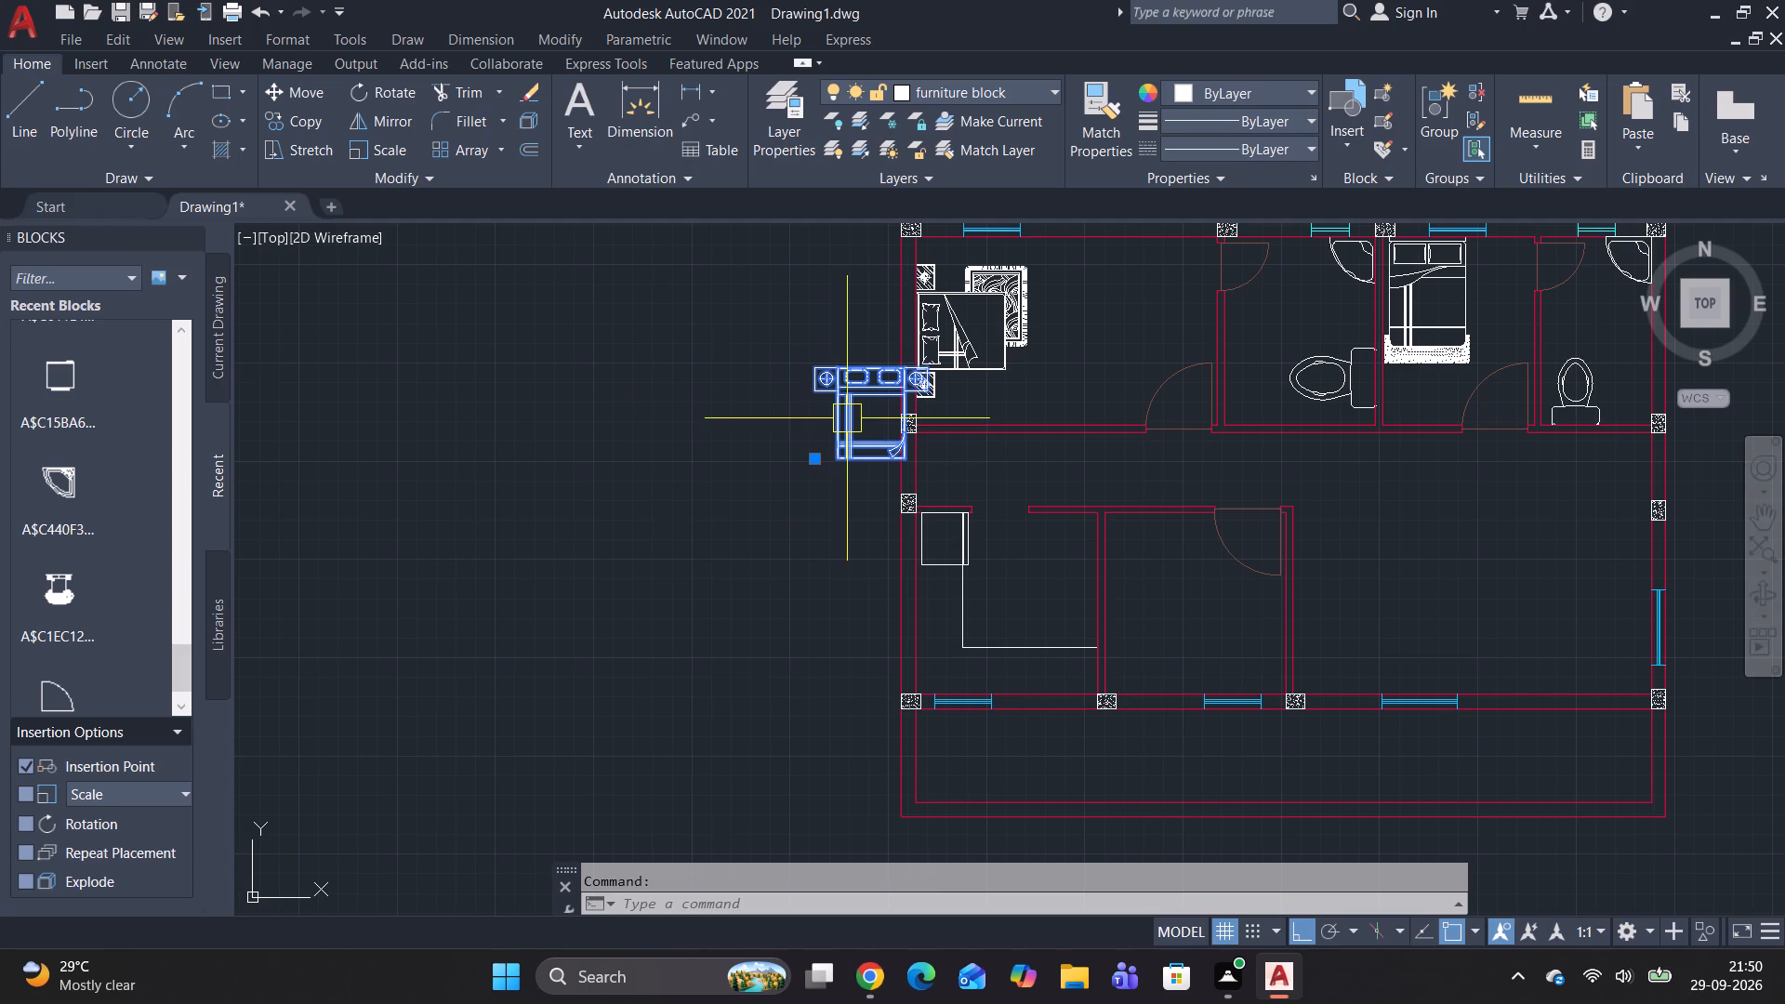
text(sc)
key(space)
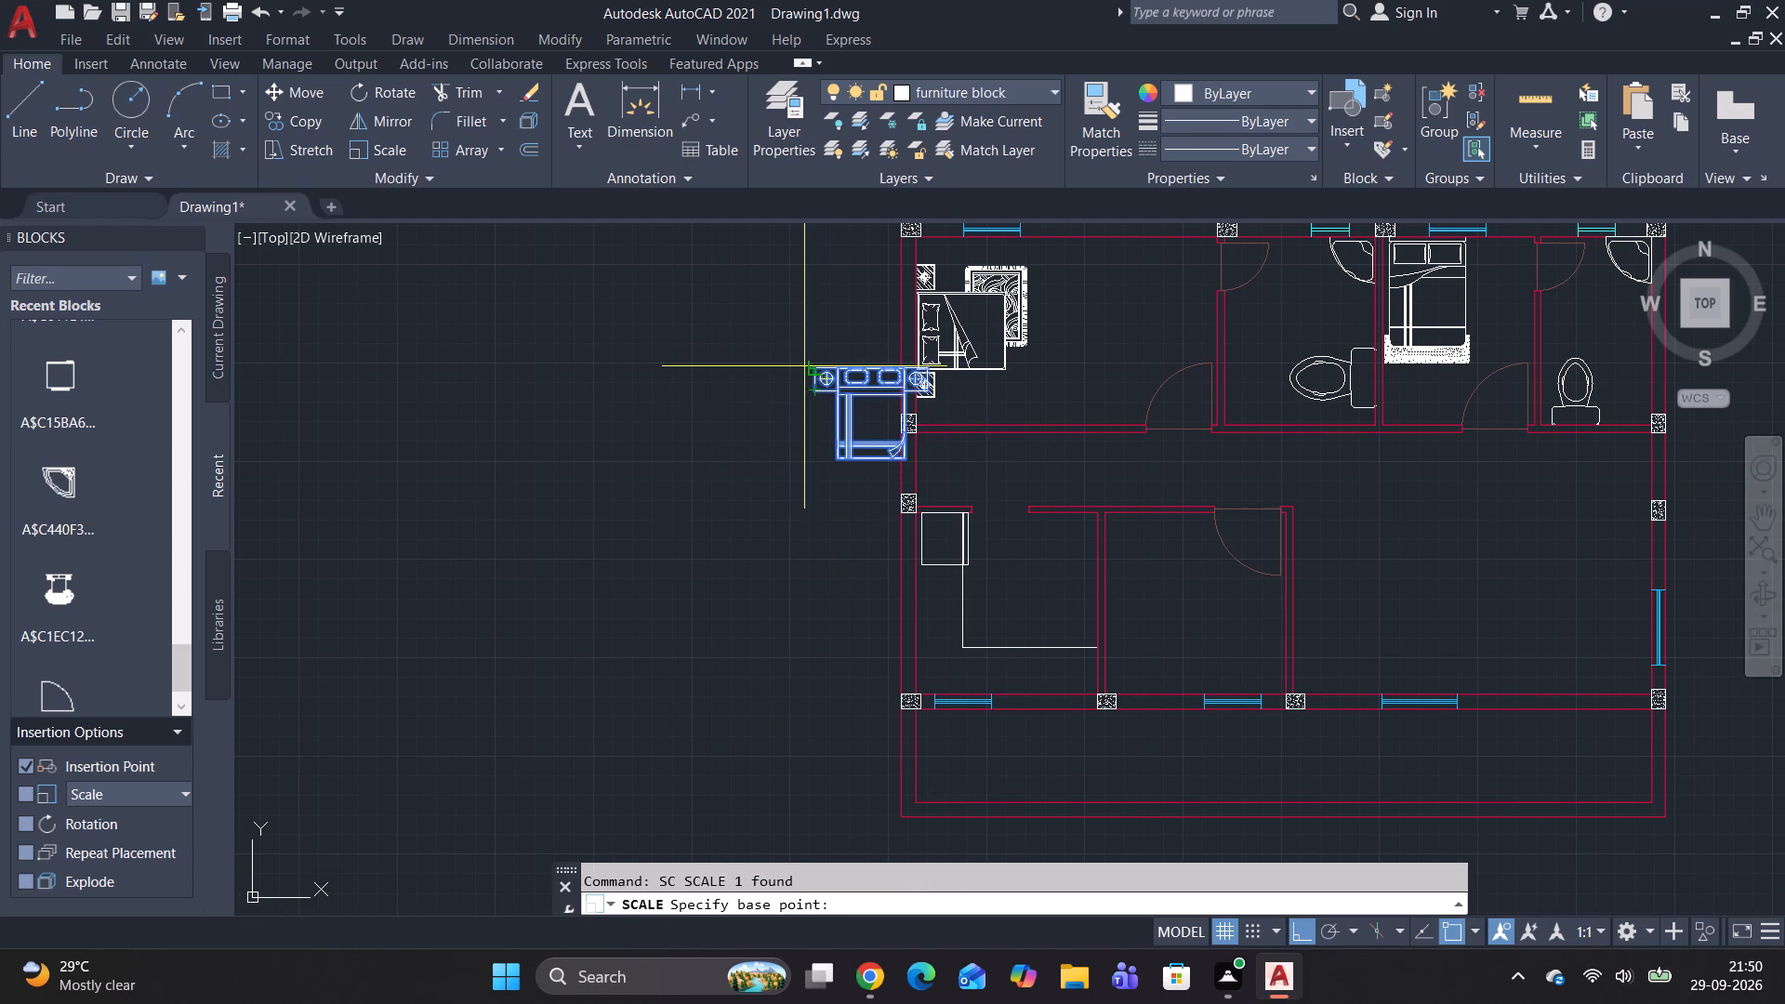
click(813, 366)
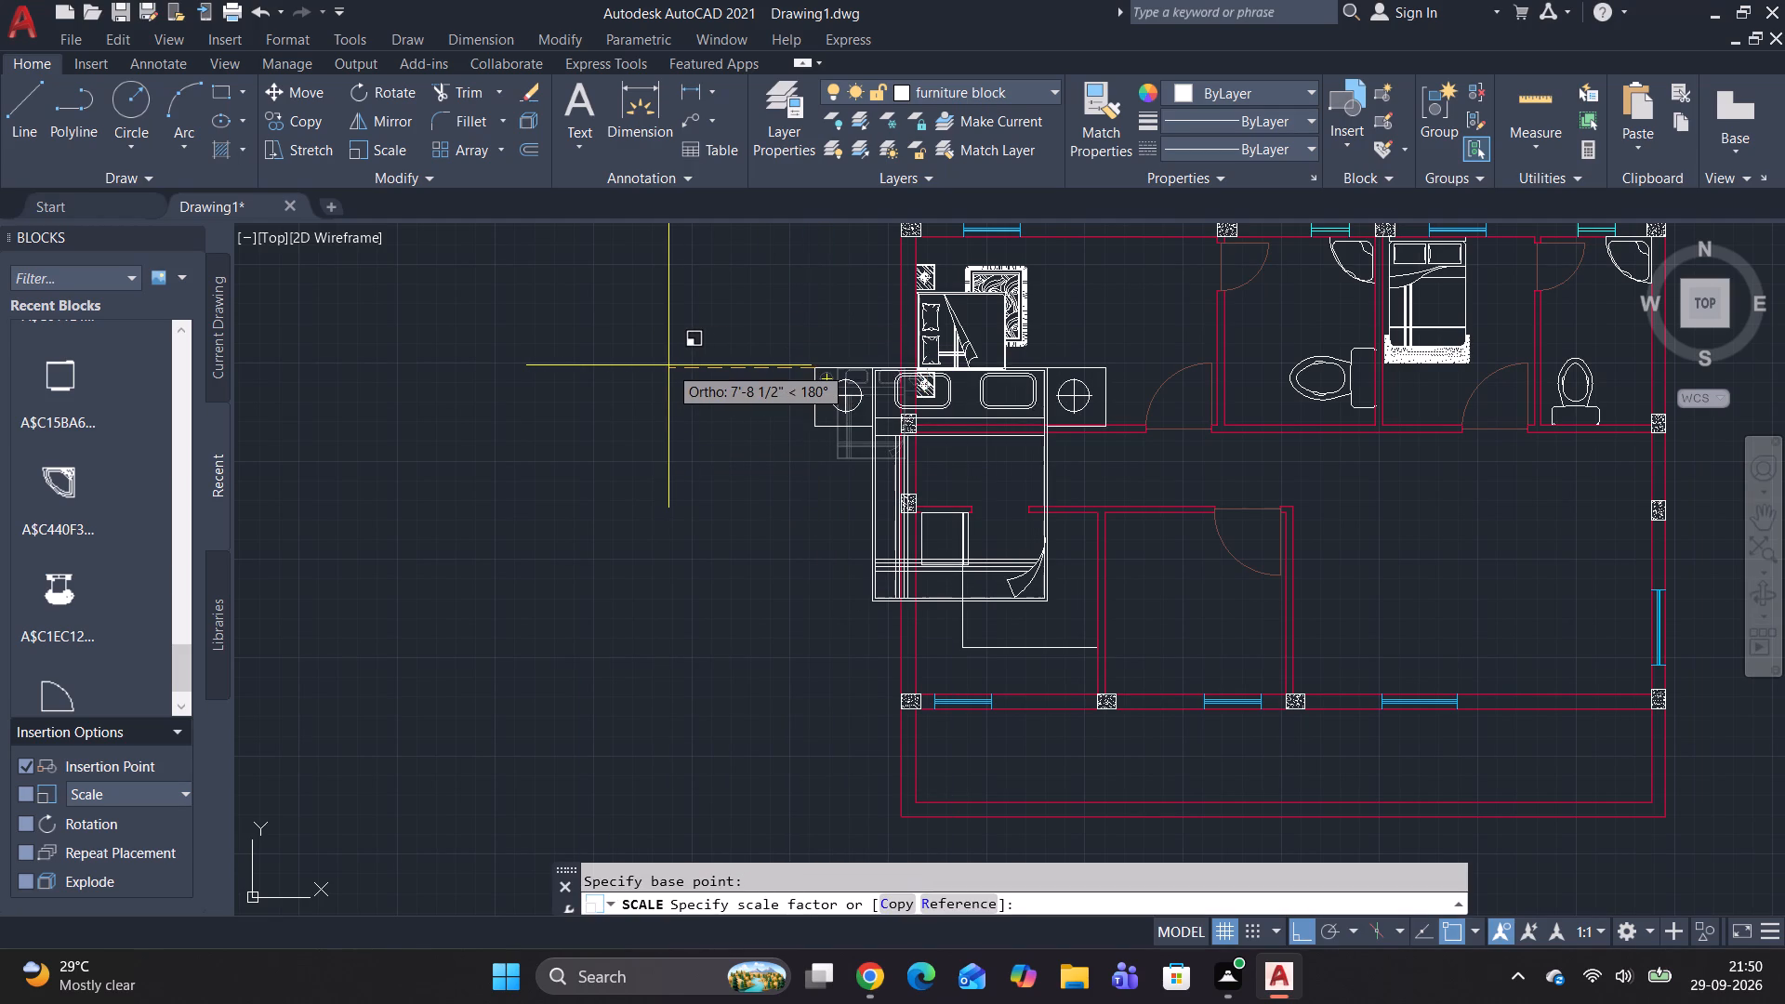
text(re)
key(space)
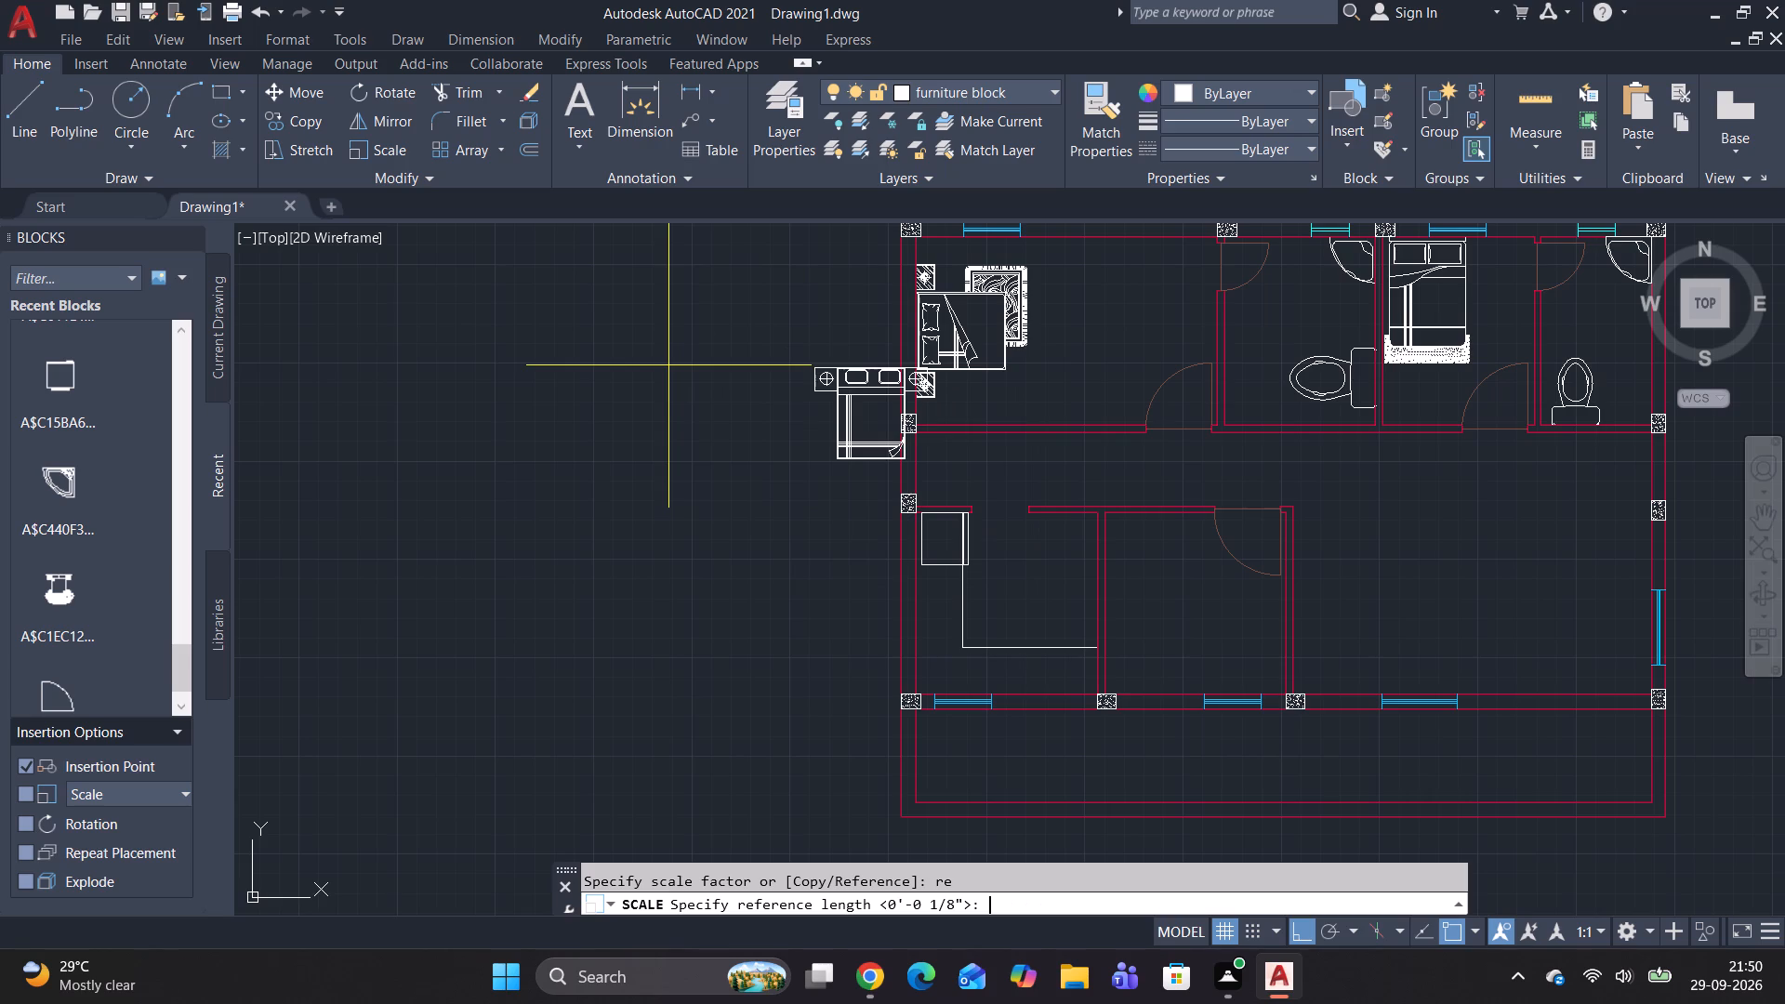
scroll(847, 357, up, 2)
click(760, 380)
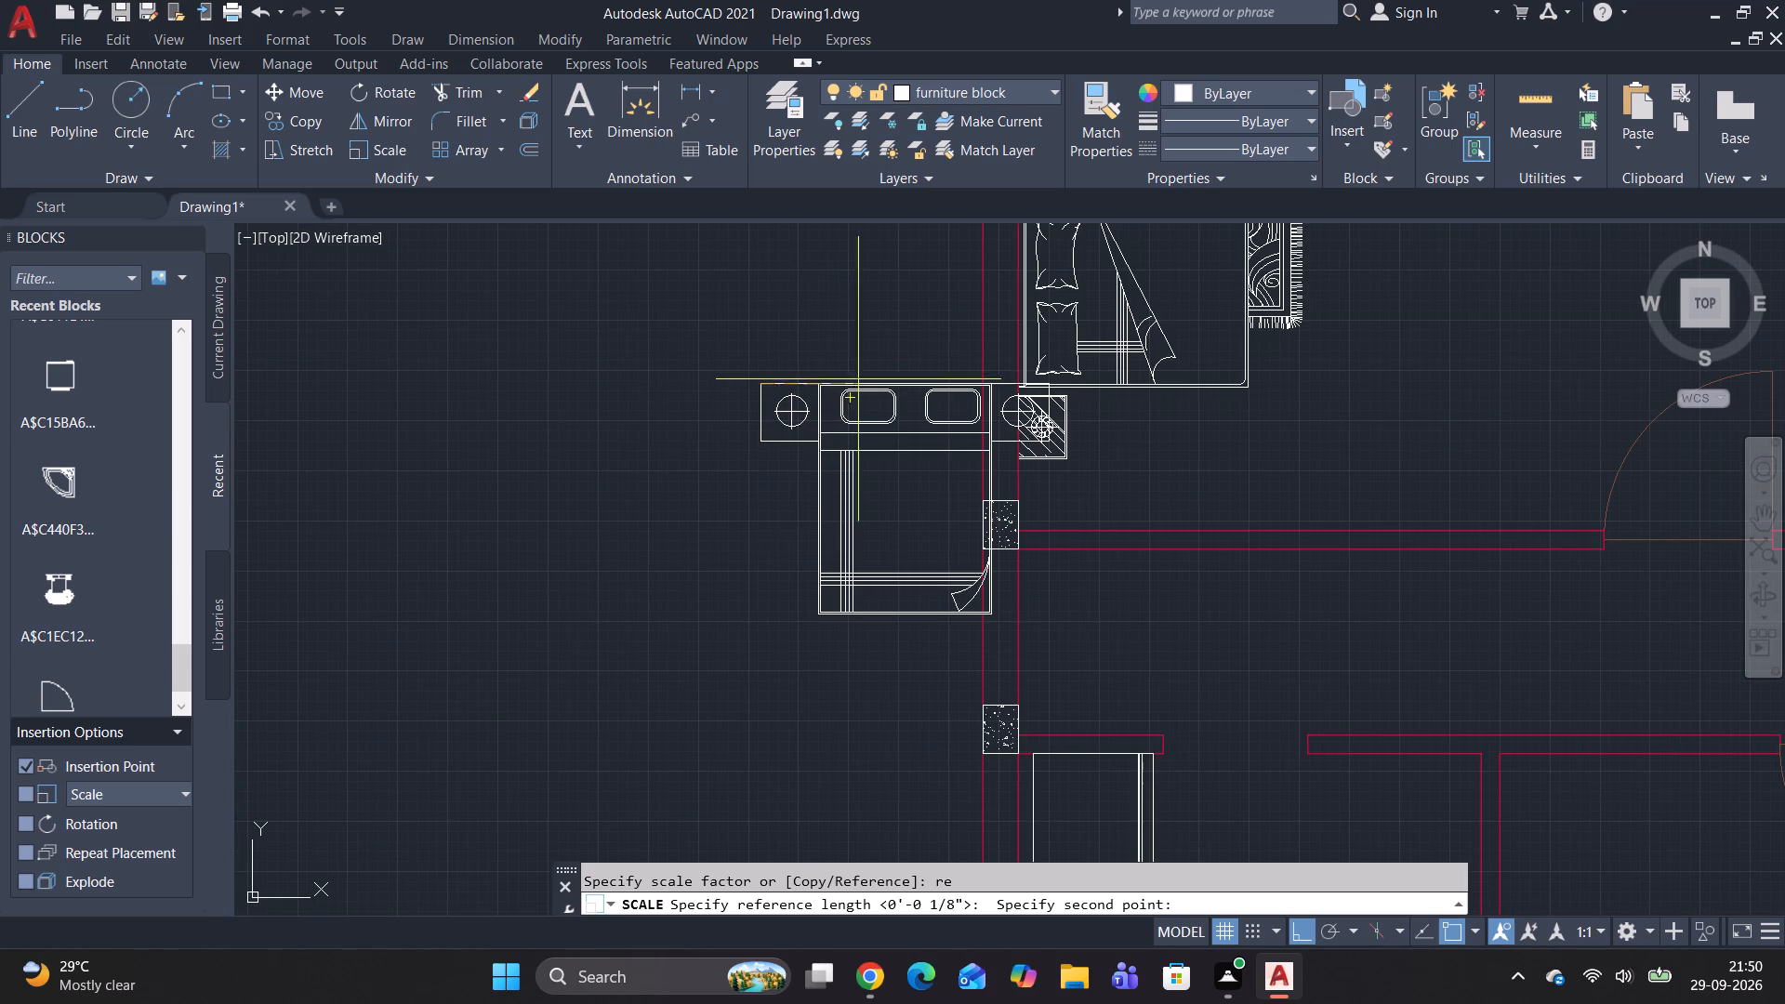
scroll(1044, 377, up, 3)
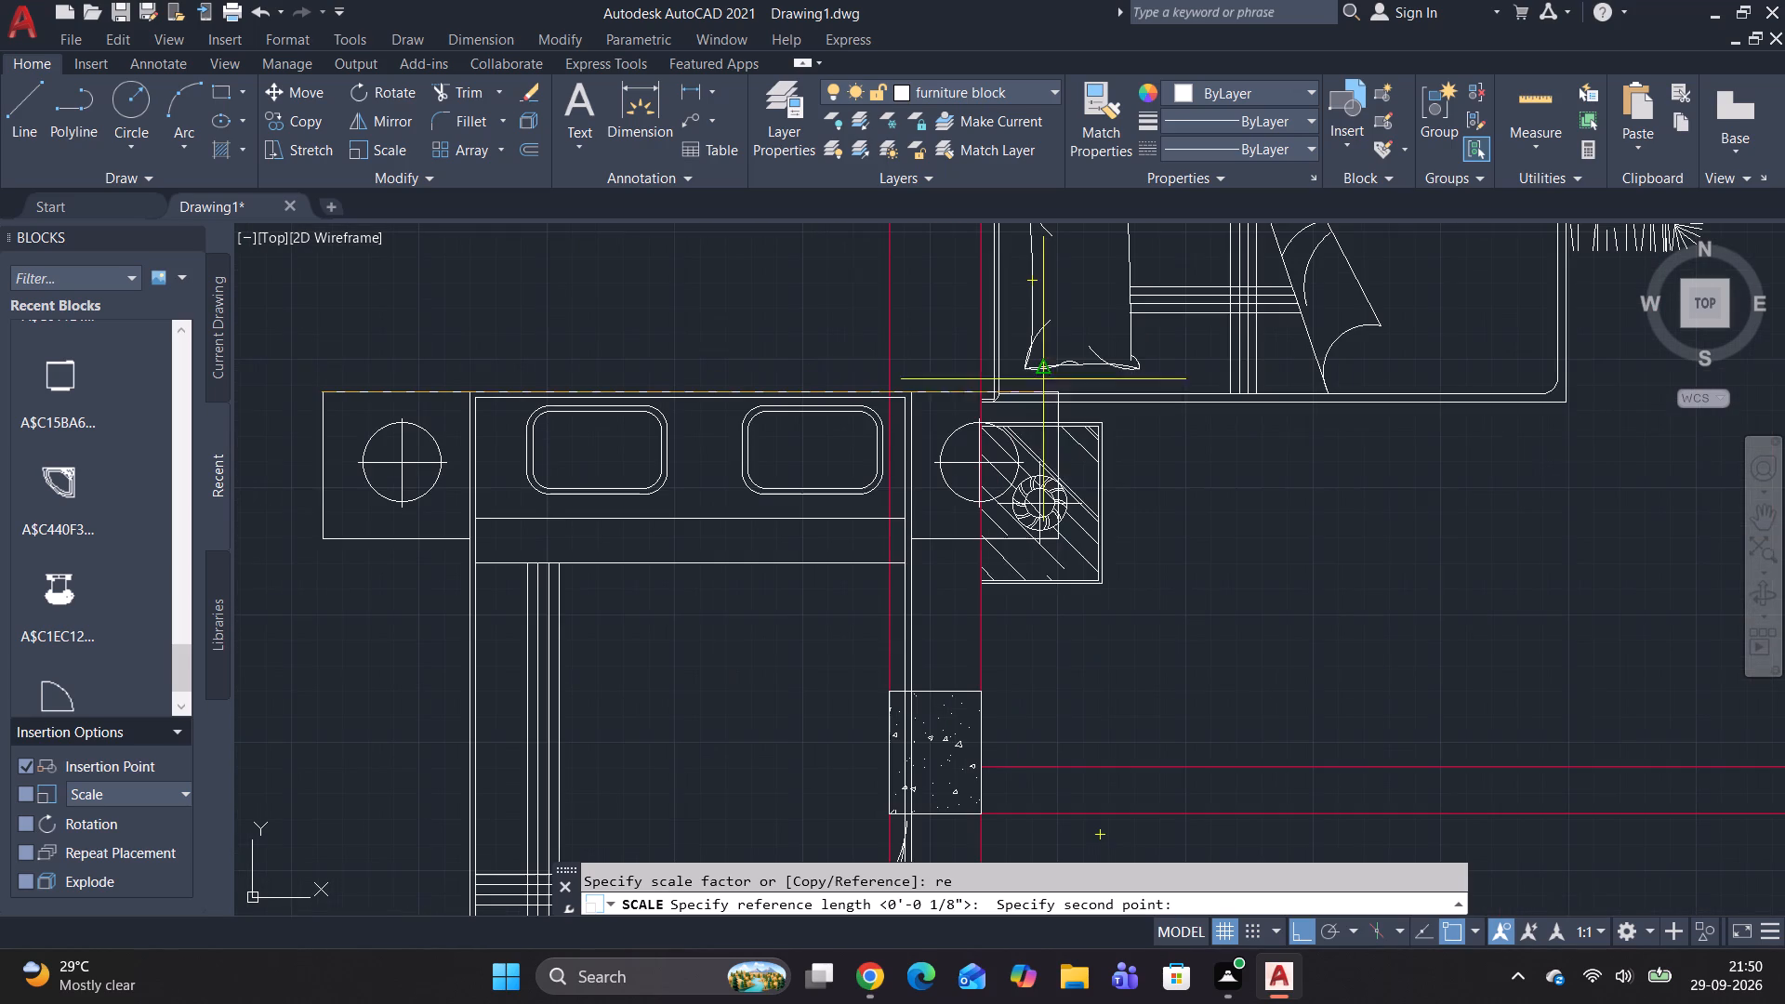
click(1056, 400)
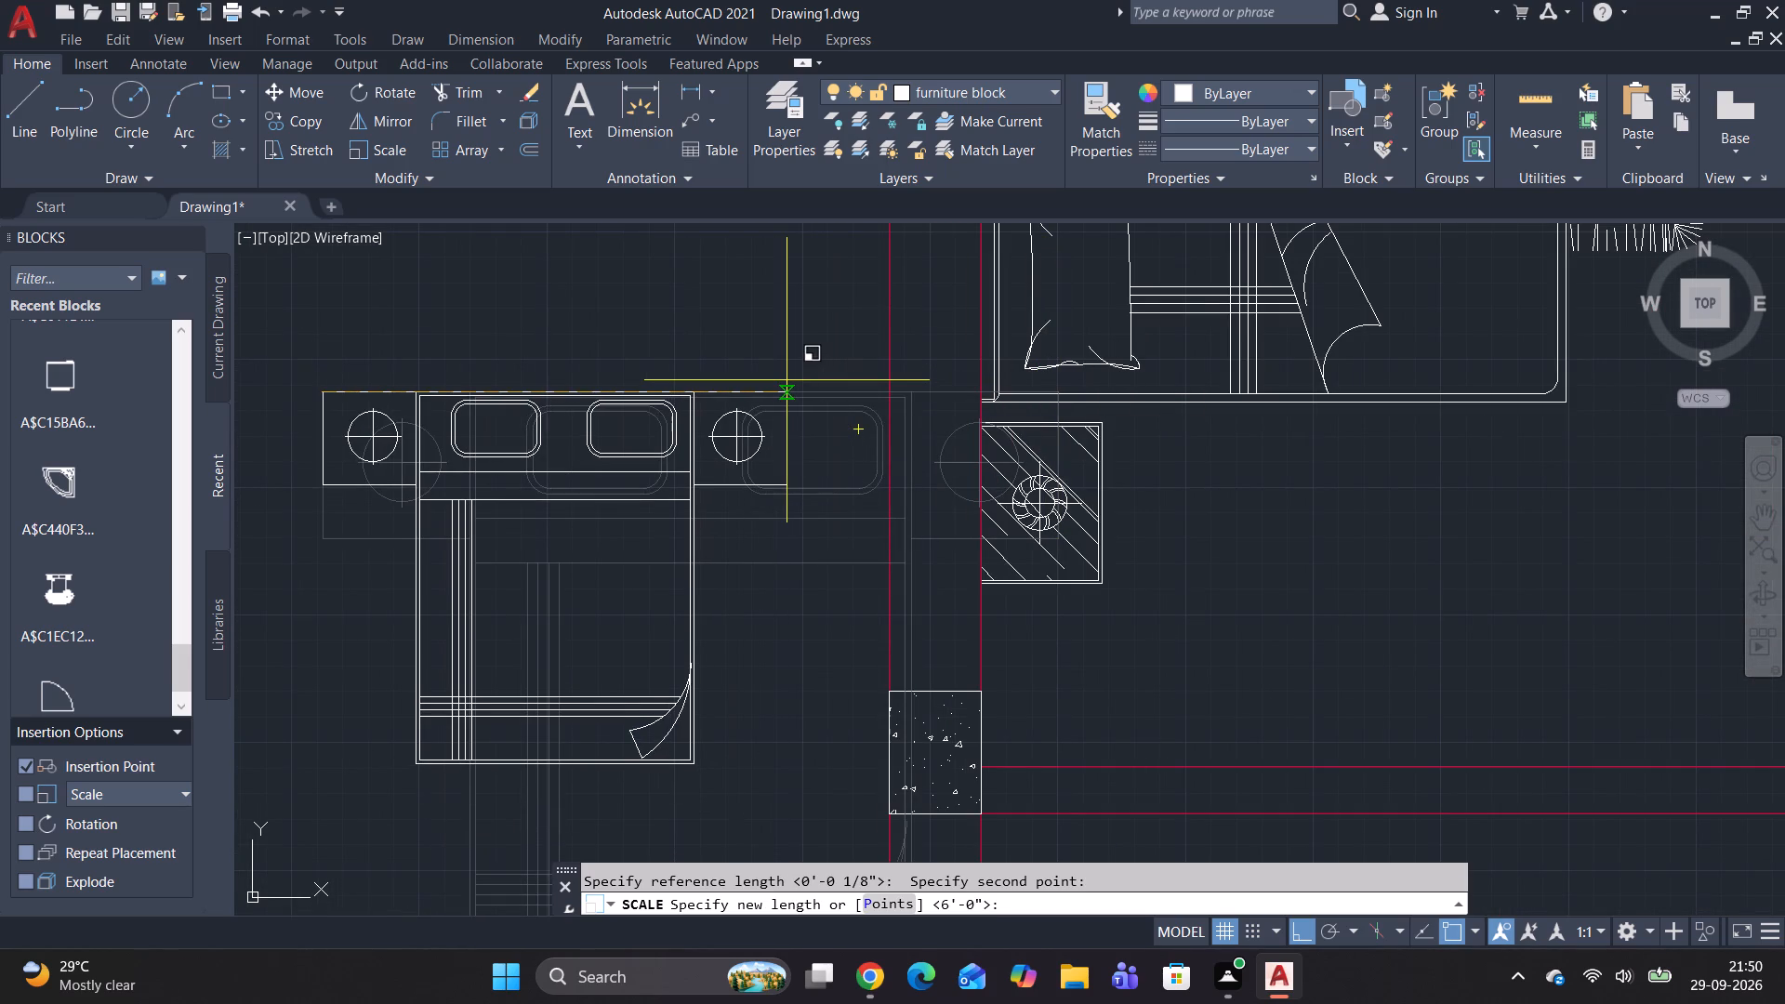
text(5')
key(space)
Rotate the double bed block about its headboard midpoint in two 90° clockwise turns so the headboard faces south.
click(727, 417)
scroll(725, 417, down, 3)
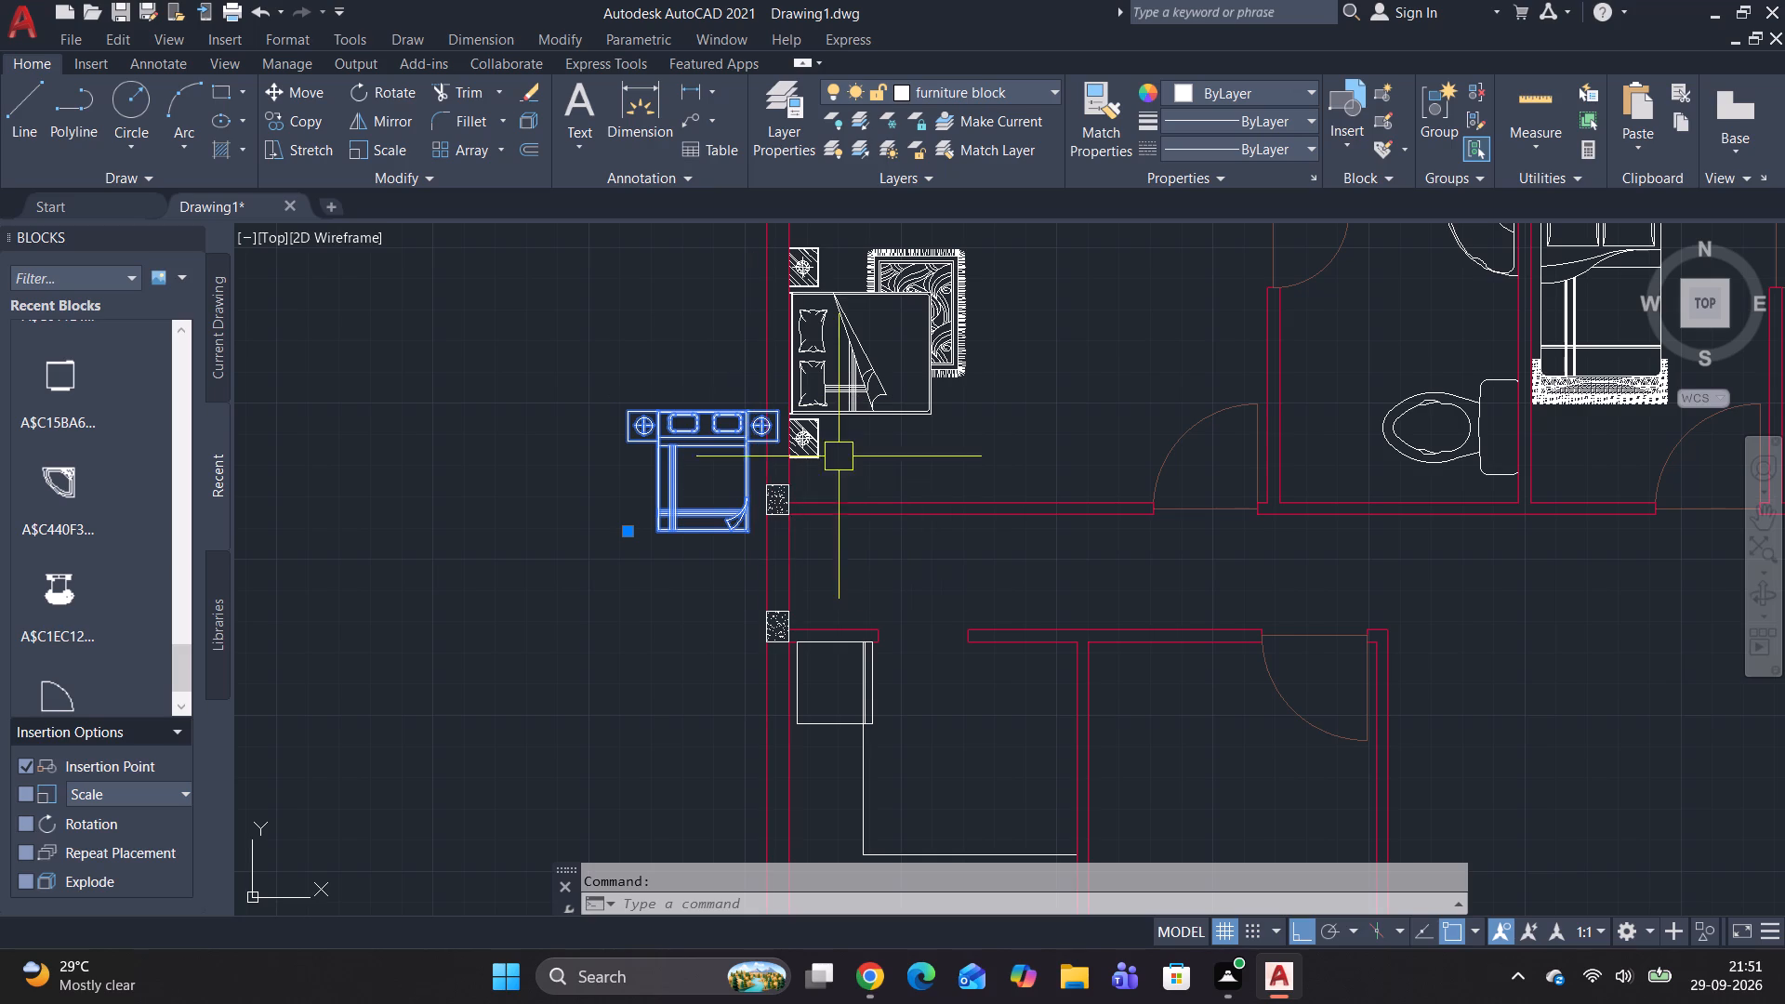
click(689, 433)
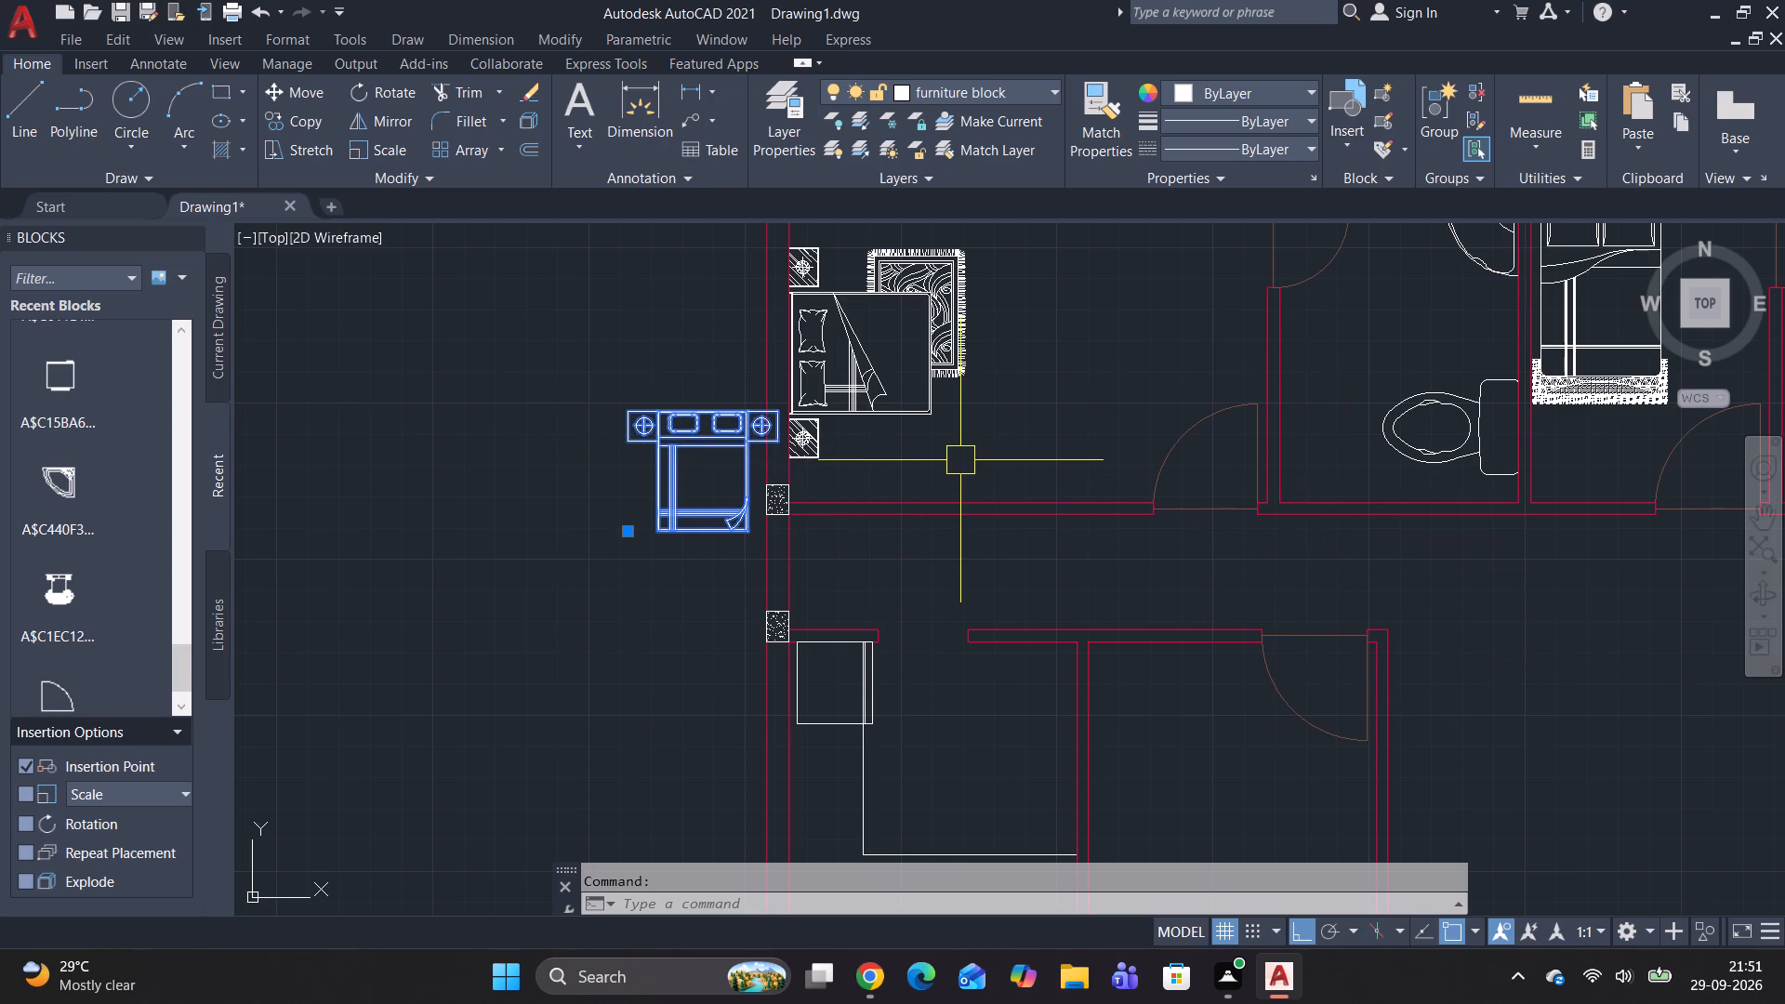
key(r)
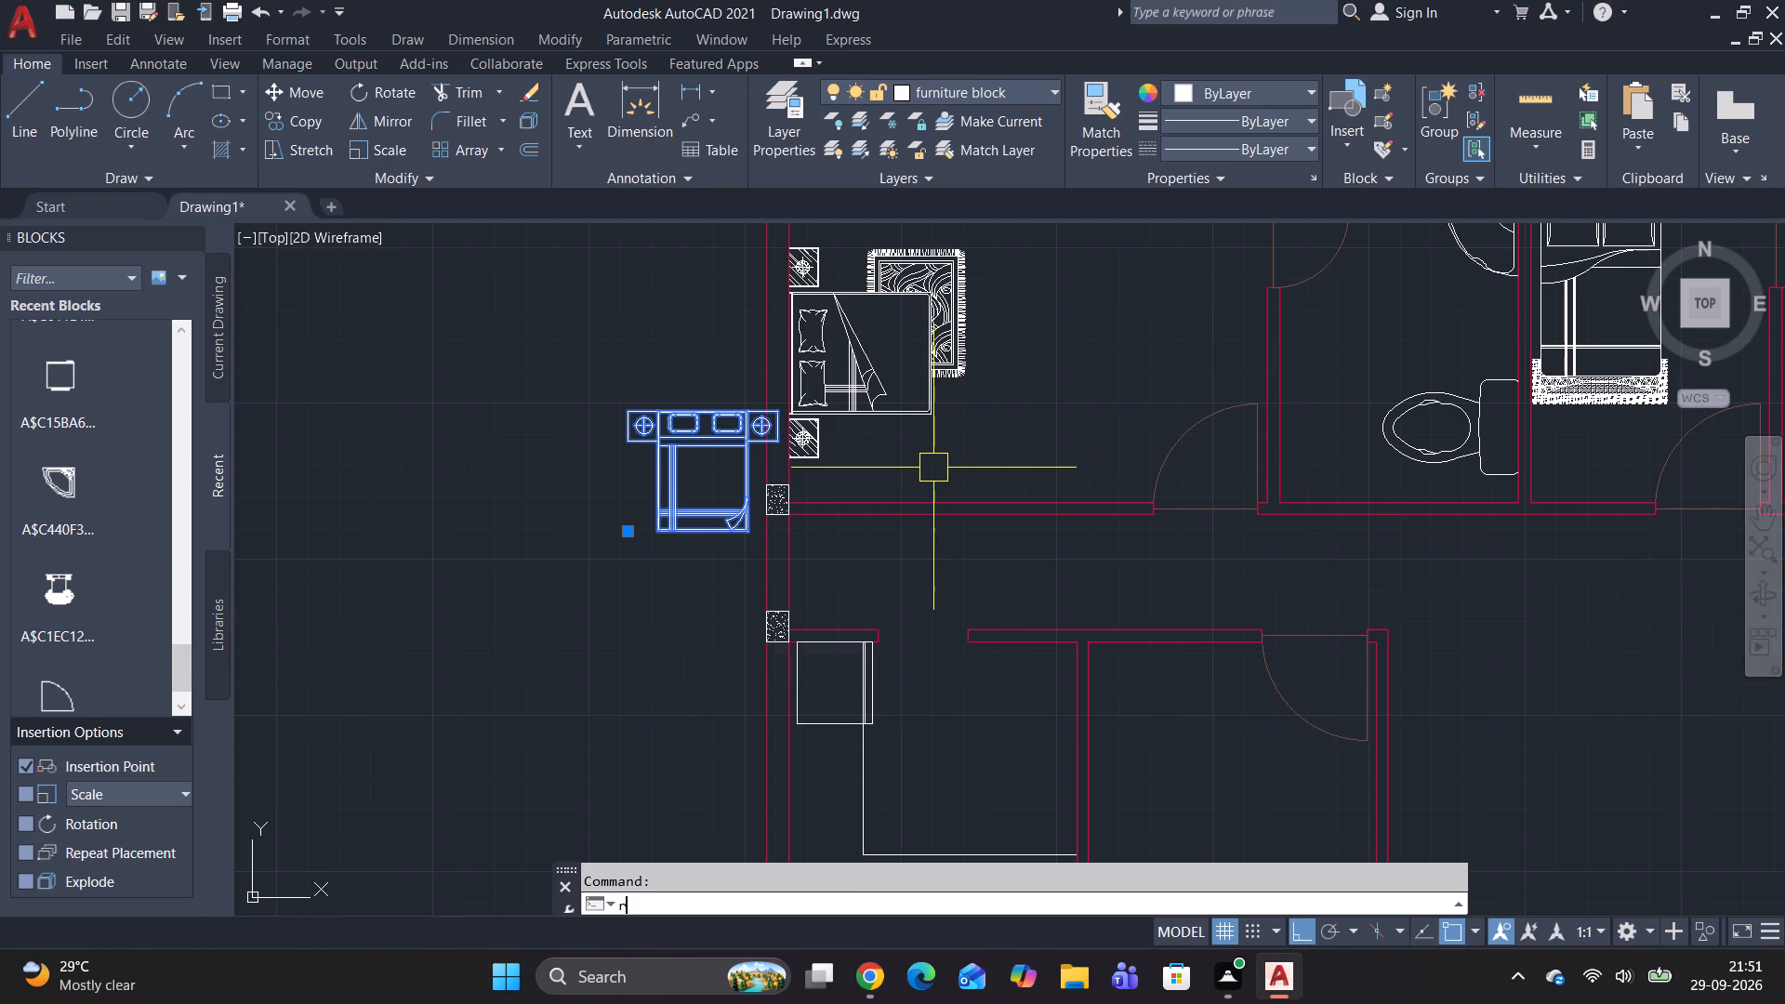
text(o)
key(space)
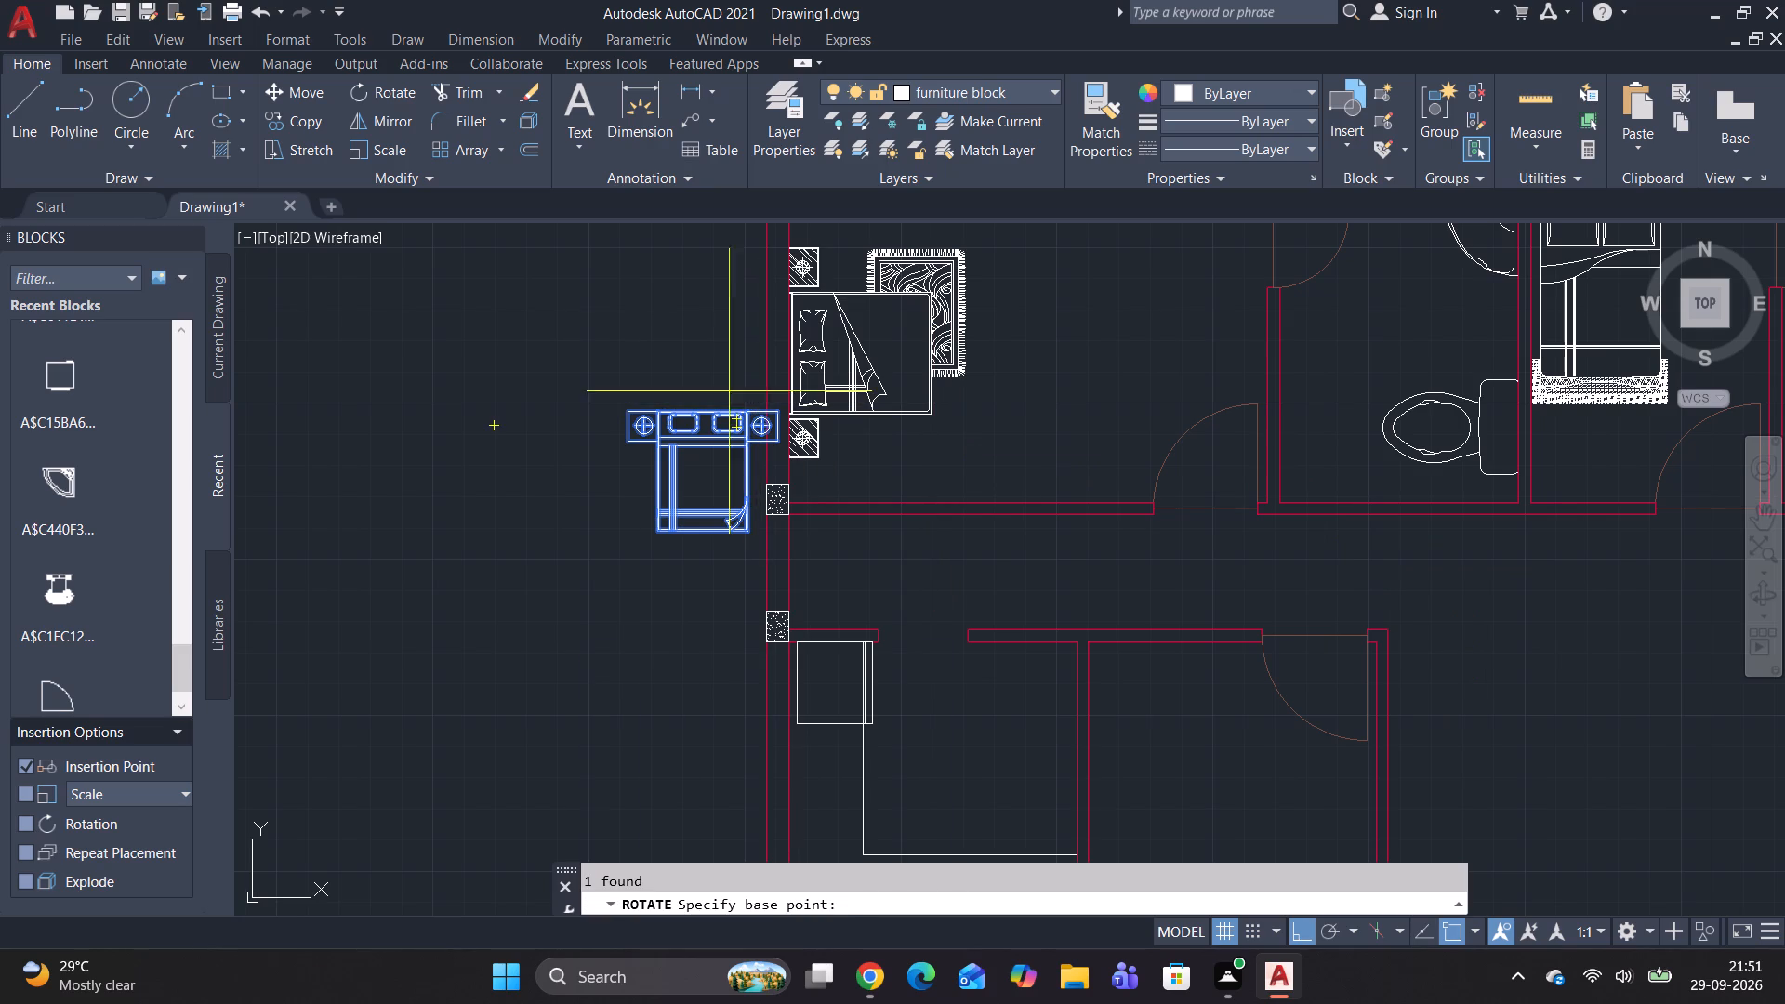
click(698, 412)
click(632, 504)
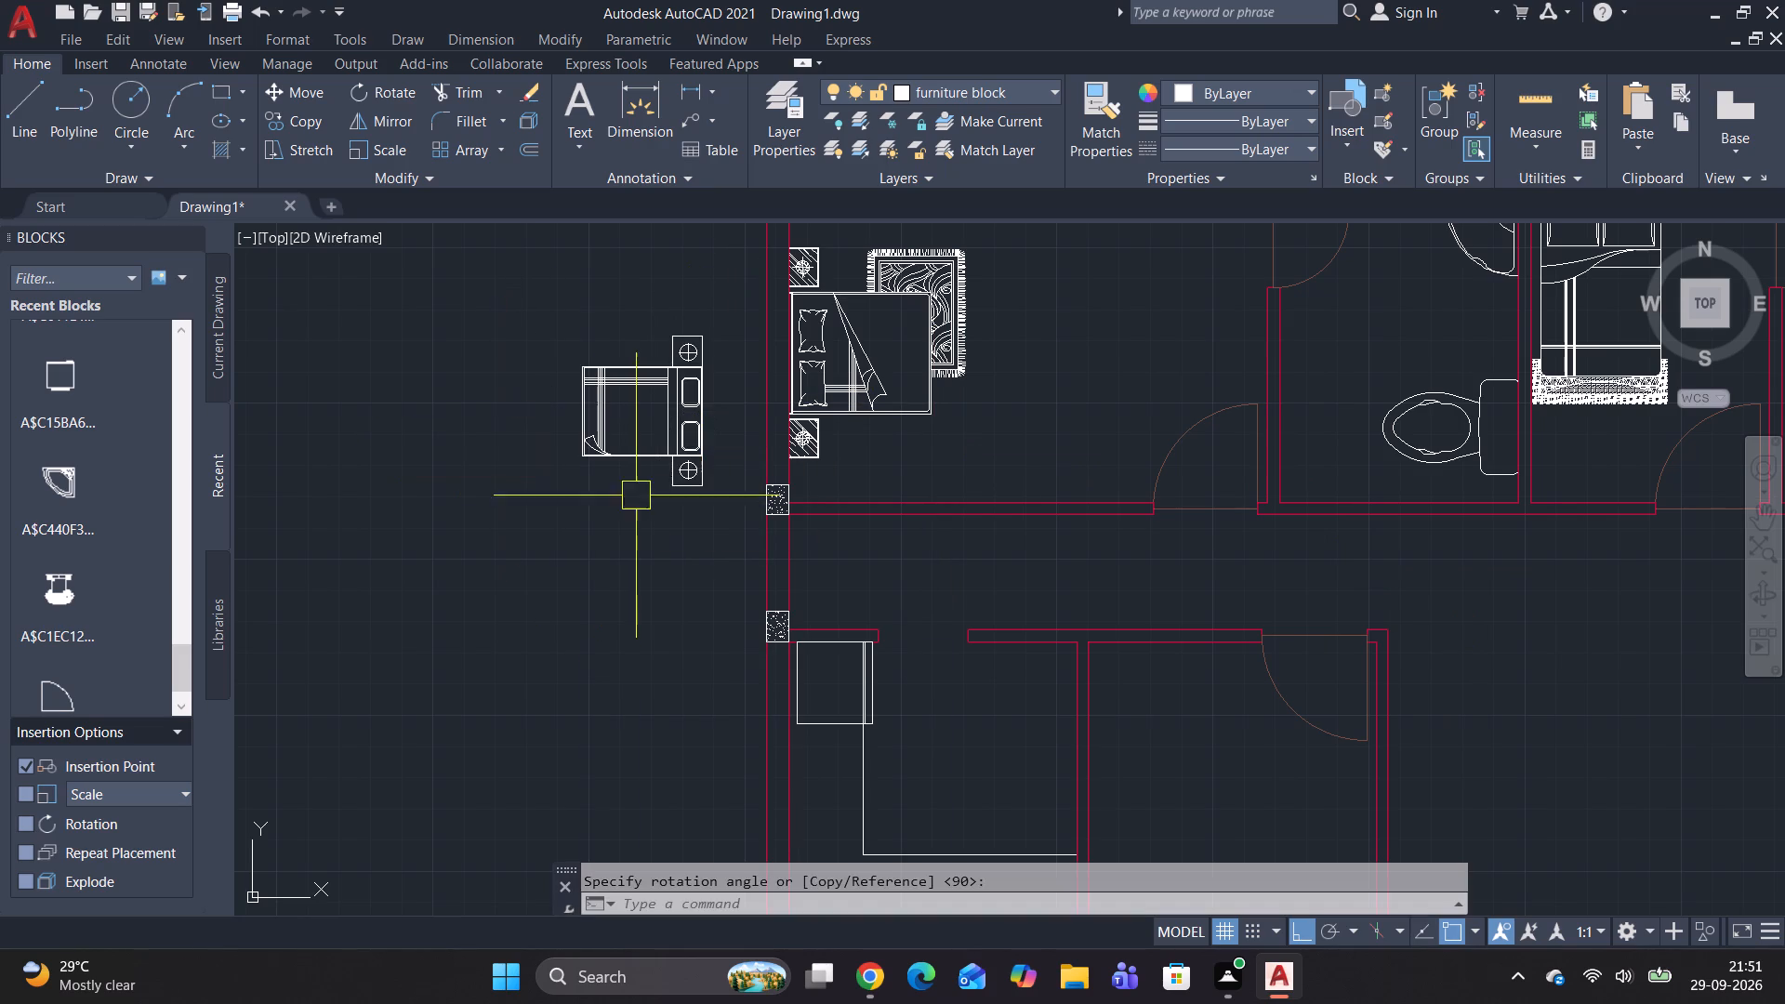
click(680, 426)
text(ro)
key(space)
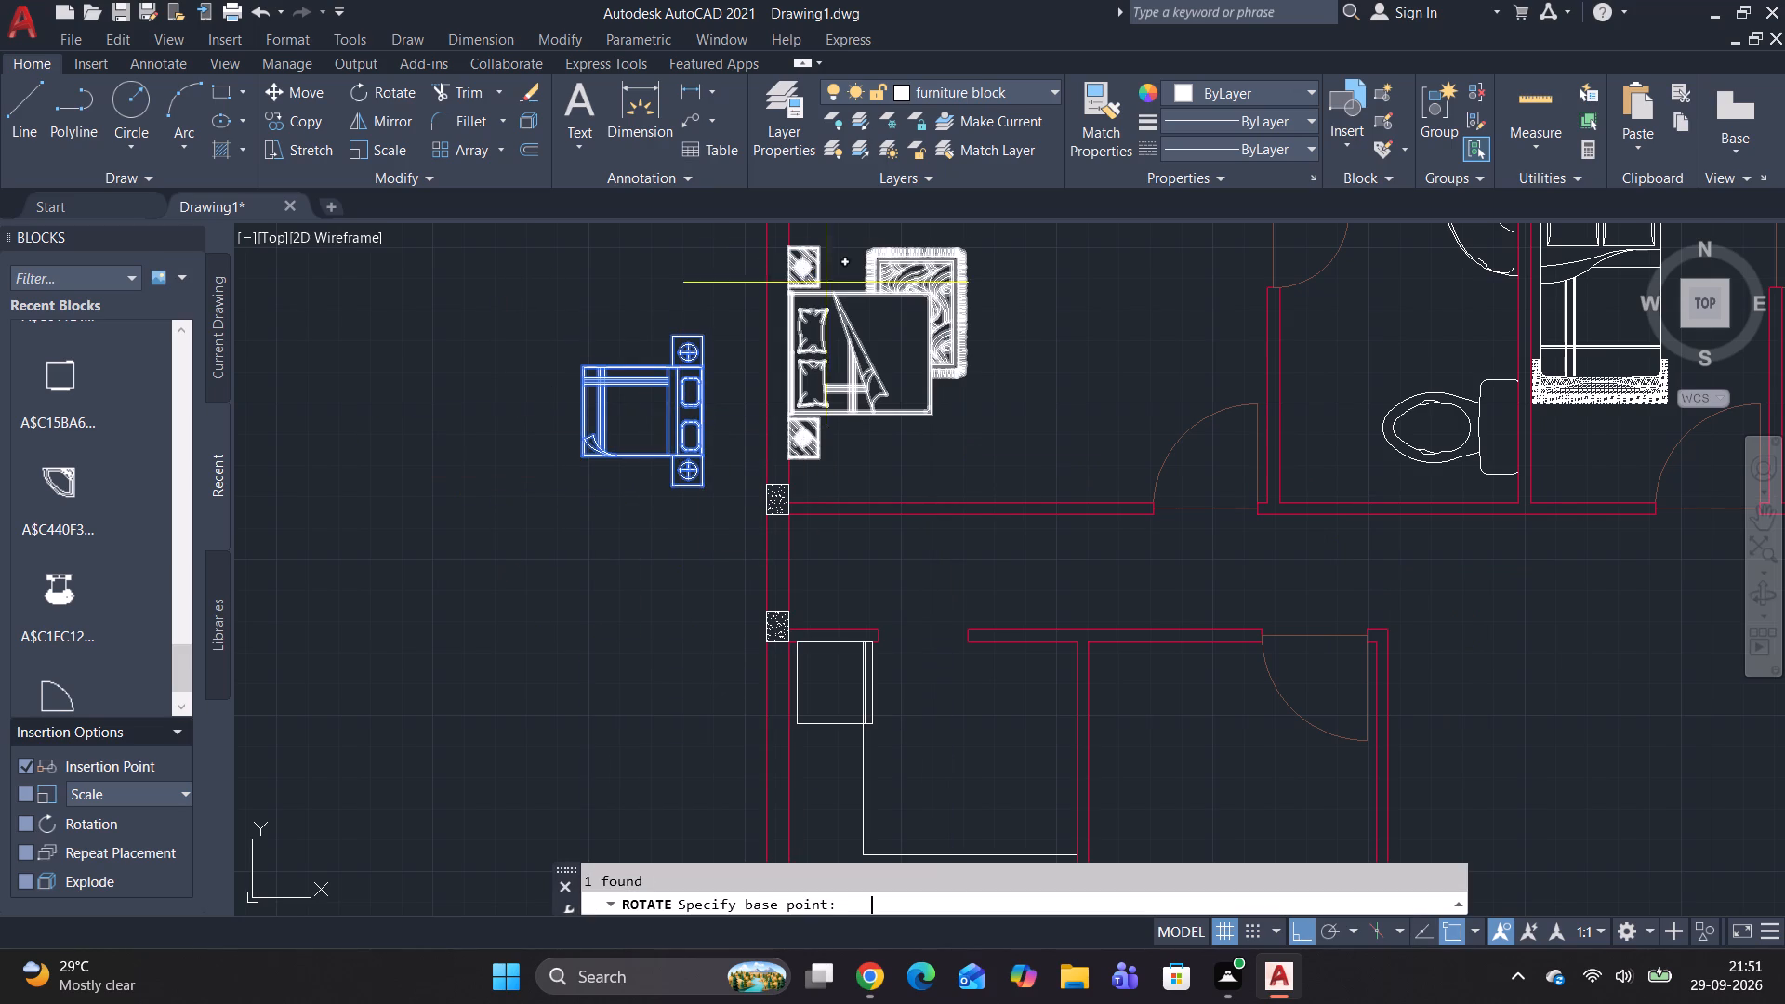
click(707, 420)
click(641, 518)
Move the double bed by its headboard midpoint onto the inner face of the south wall in the room east of the kitchen.
click(699, 386)
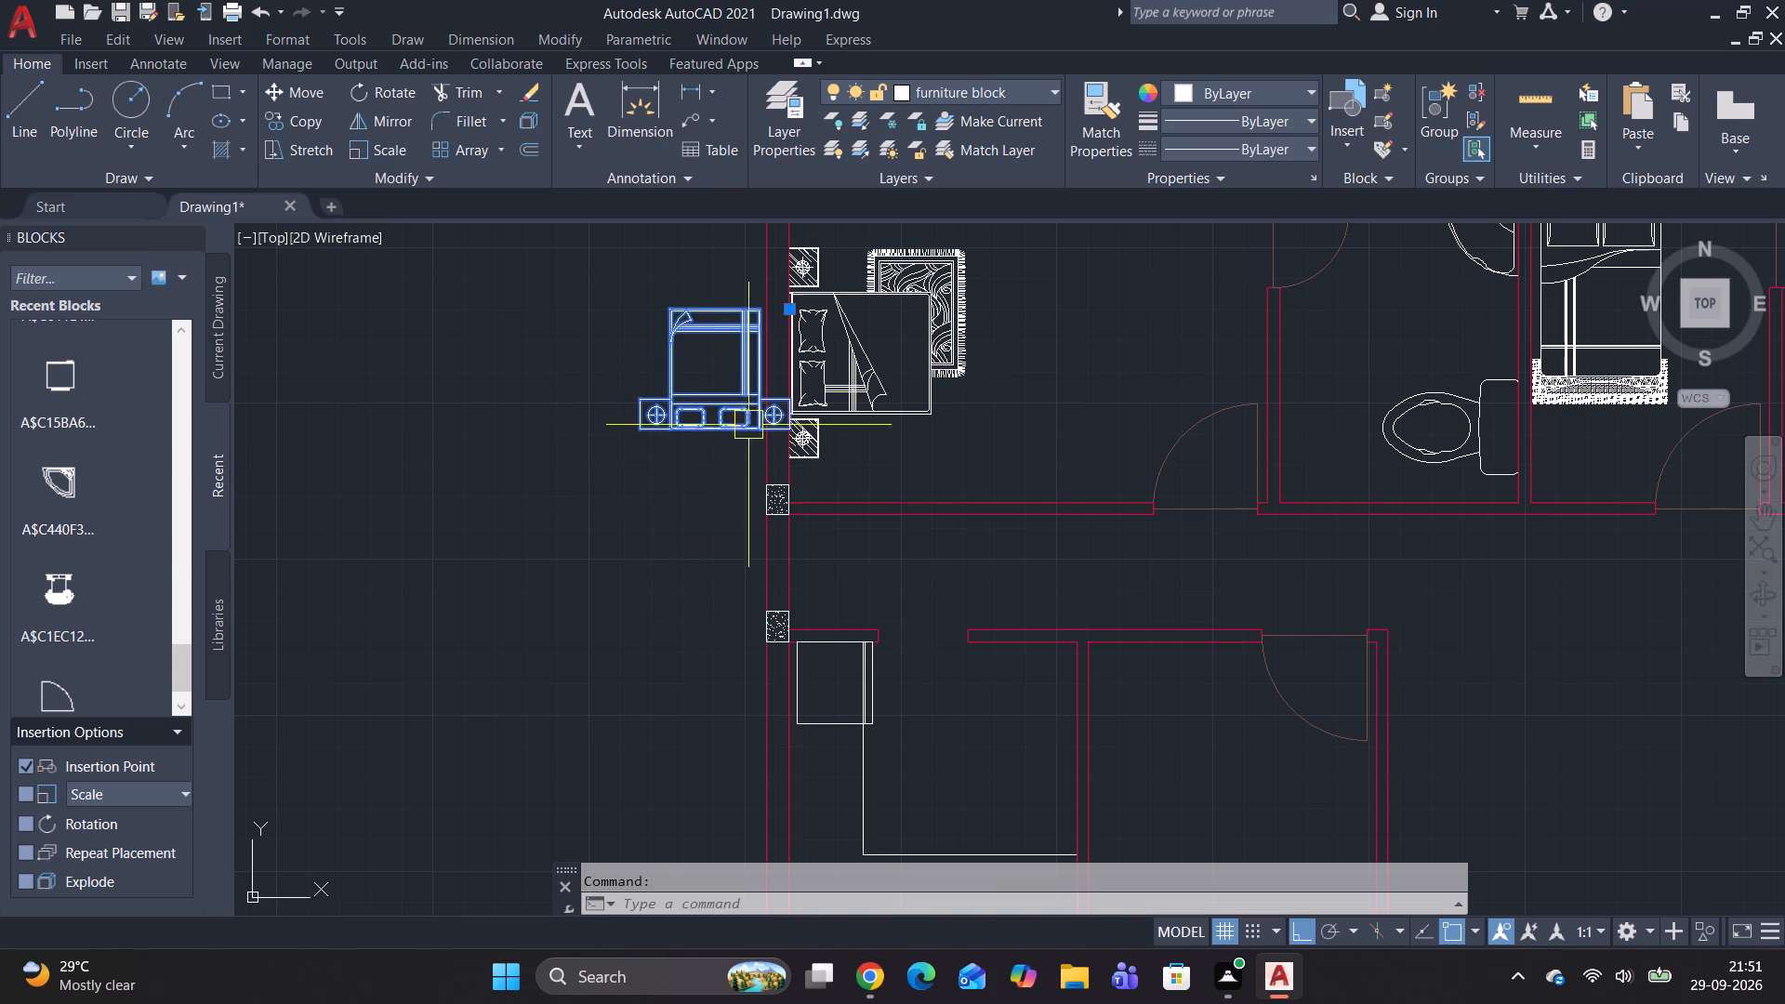
key(m)
key(space)
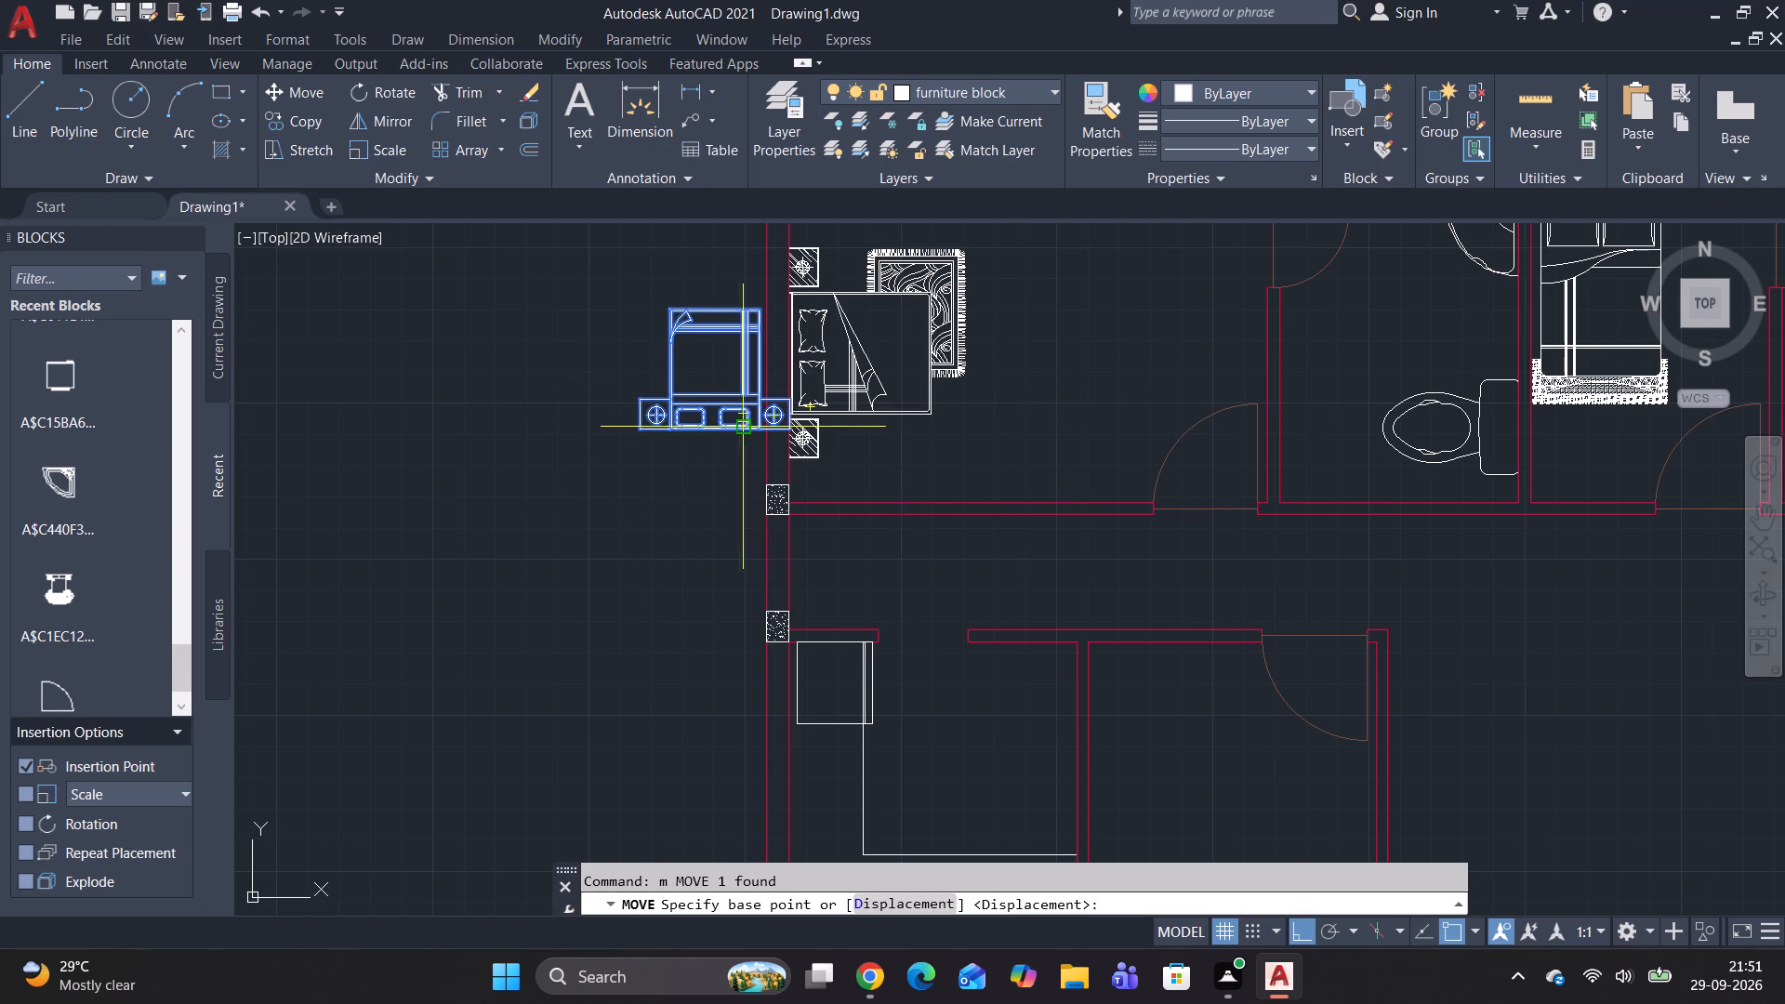
click(717, 434)
scroll(1194, 620, down, 3)
middle_drag(1220, 614, 995, 444)
scroll(977, 531, up, 2)
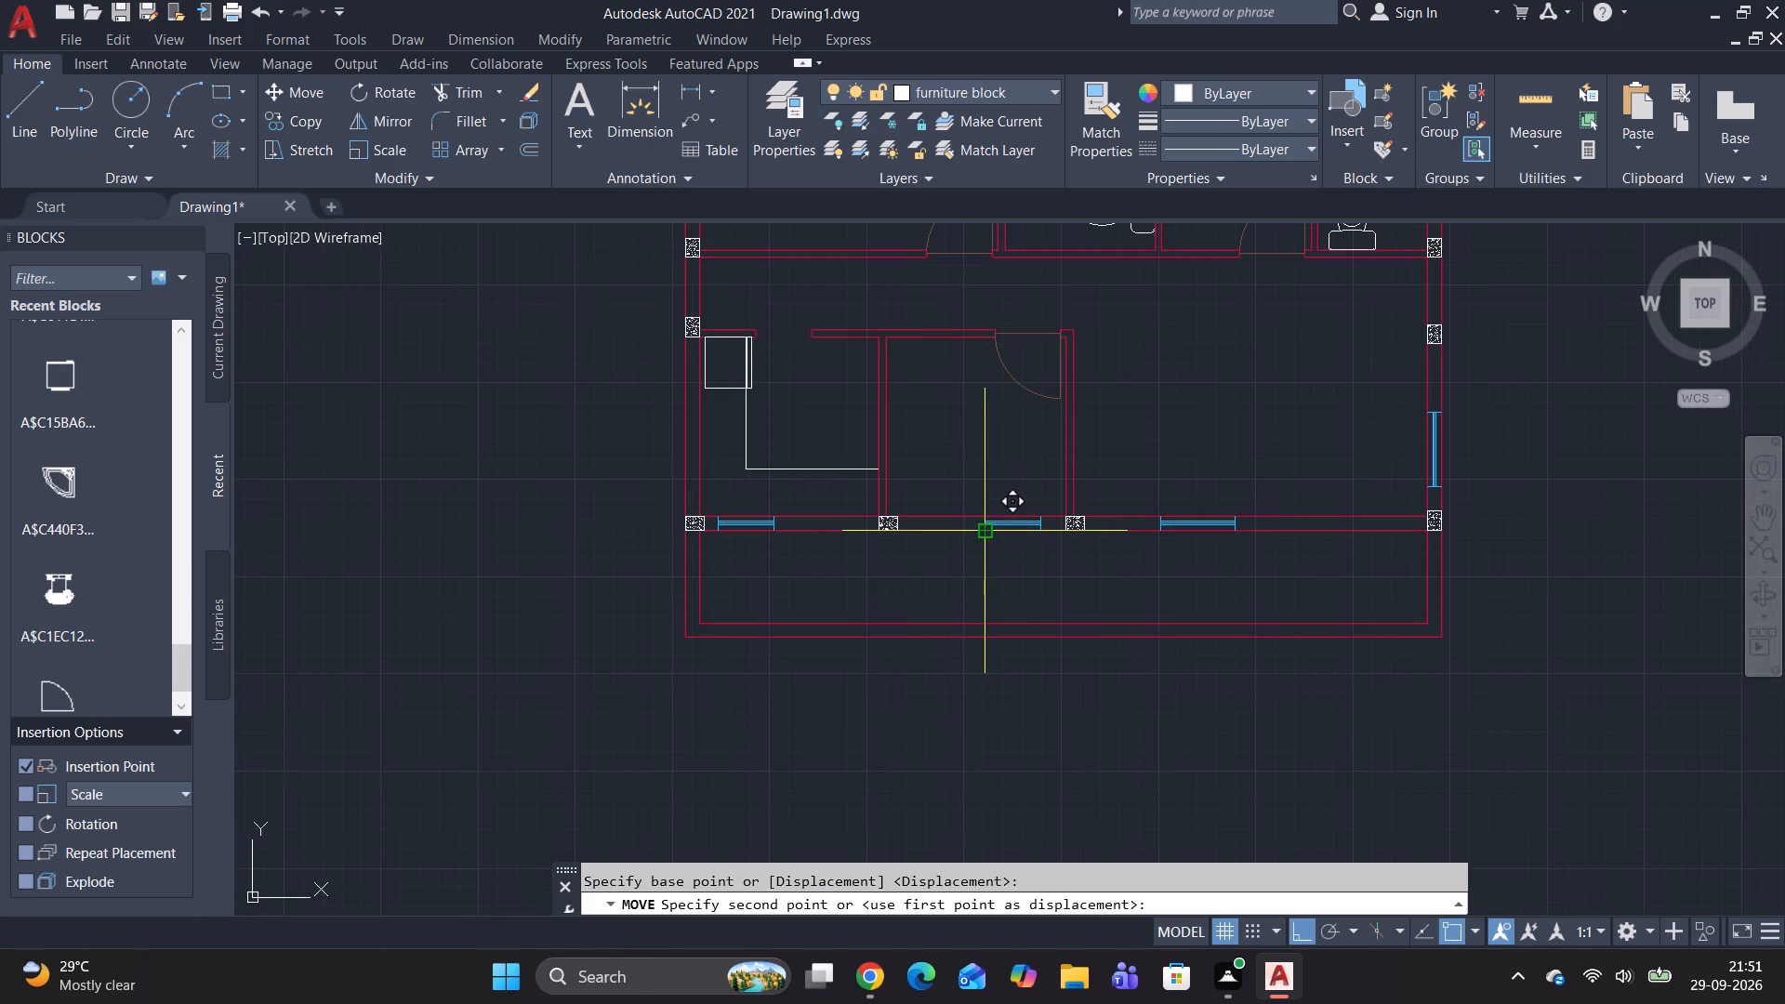
click(962, 515)
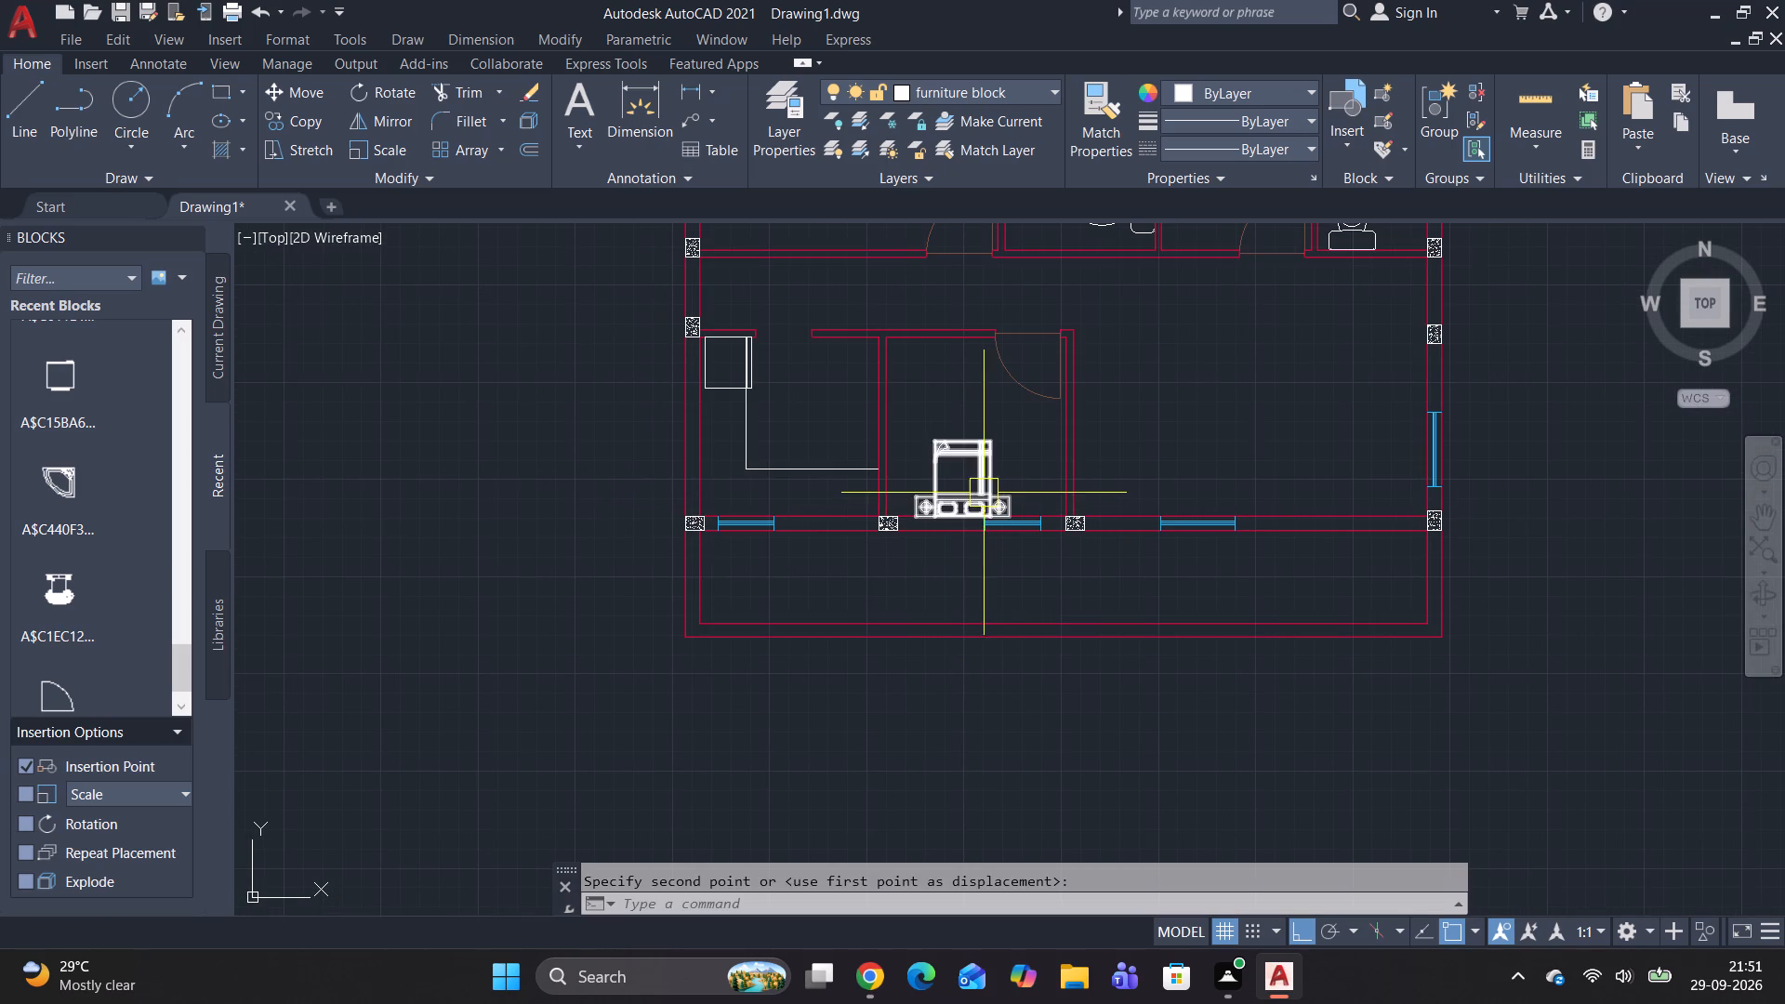
Scale the double bed by reference from its southwest corner to an overall width of 6' including both bedside tables.
click(967, 495)
scroll(995, 407, up, 3)
middle_drag(971, 454, 1024, 162)
middle_click(1025, 150)
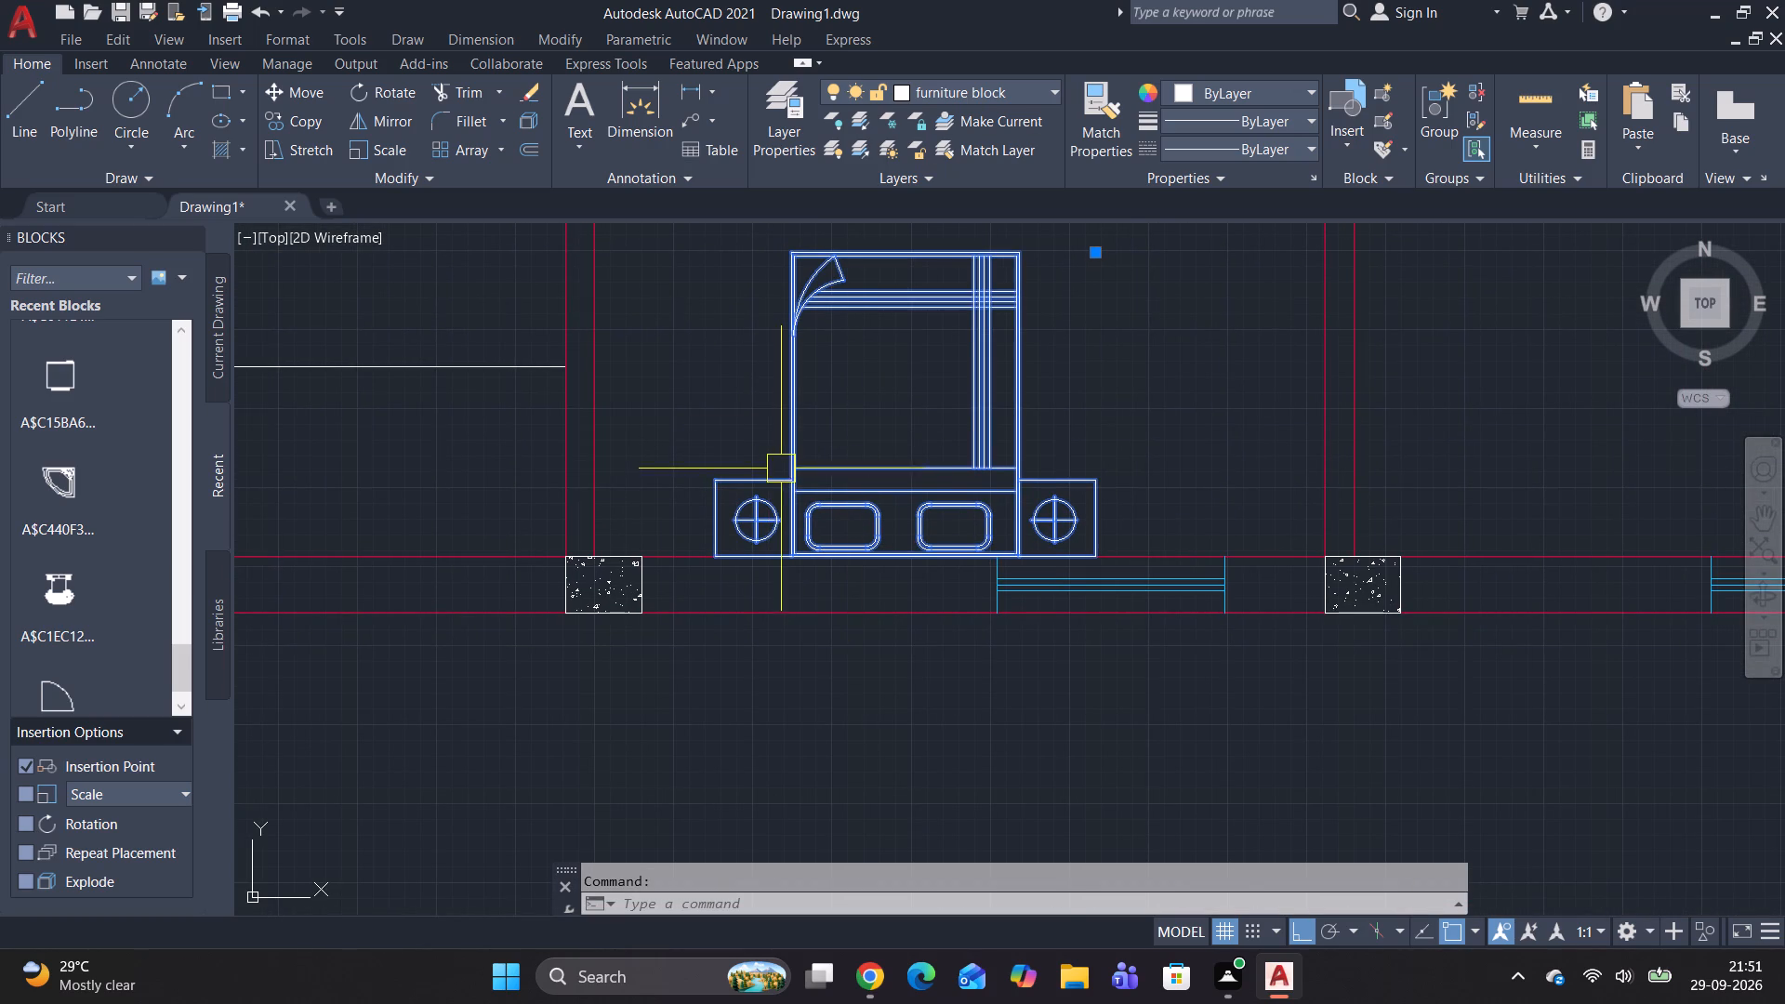
click(782, 469)
key(s)
text(c)
key(space)
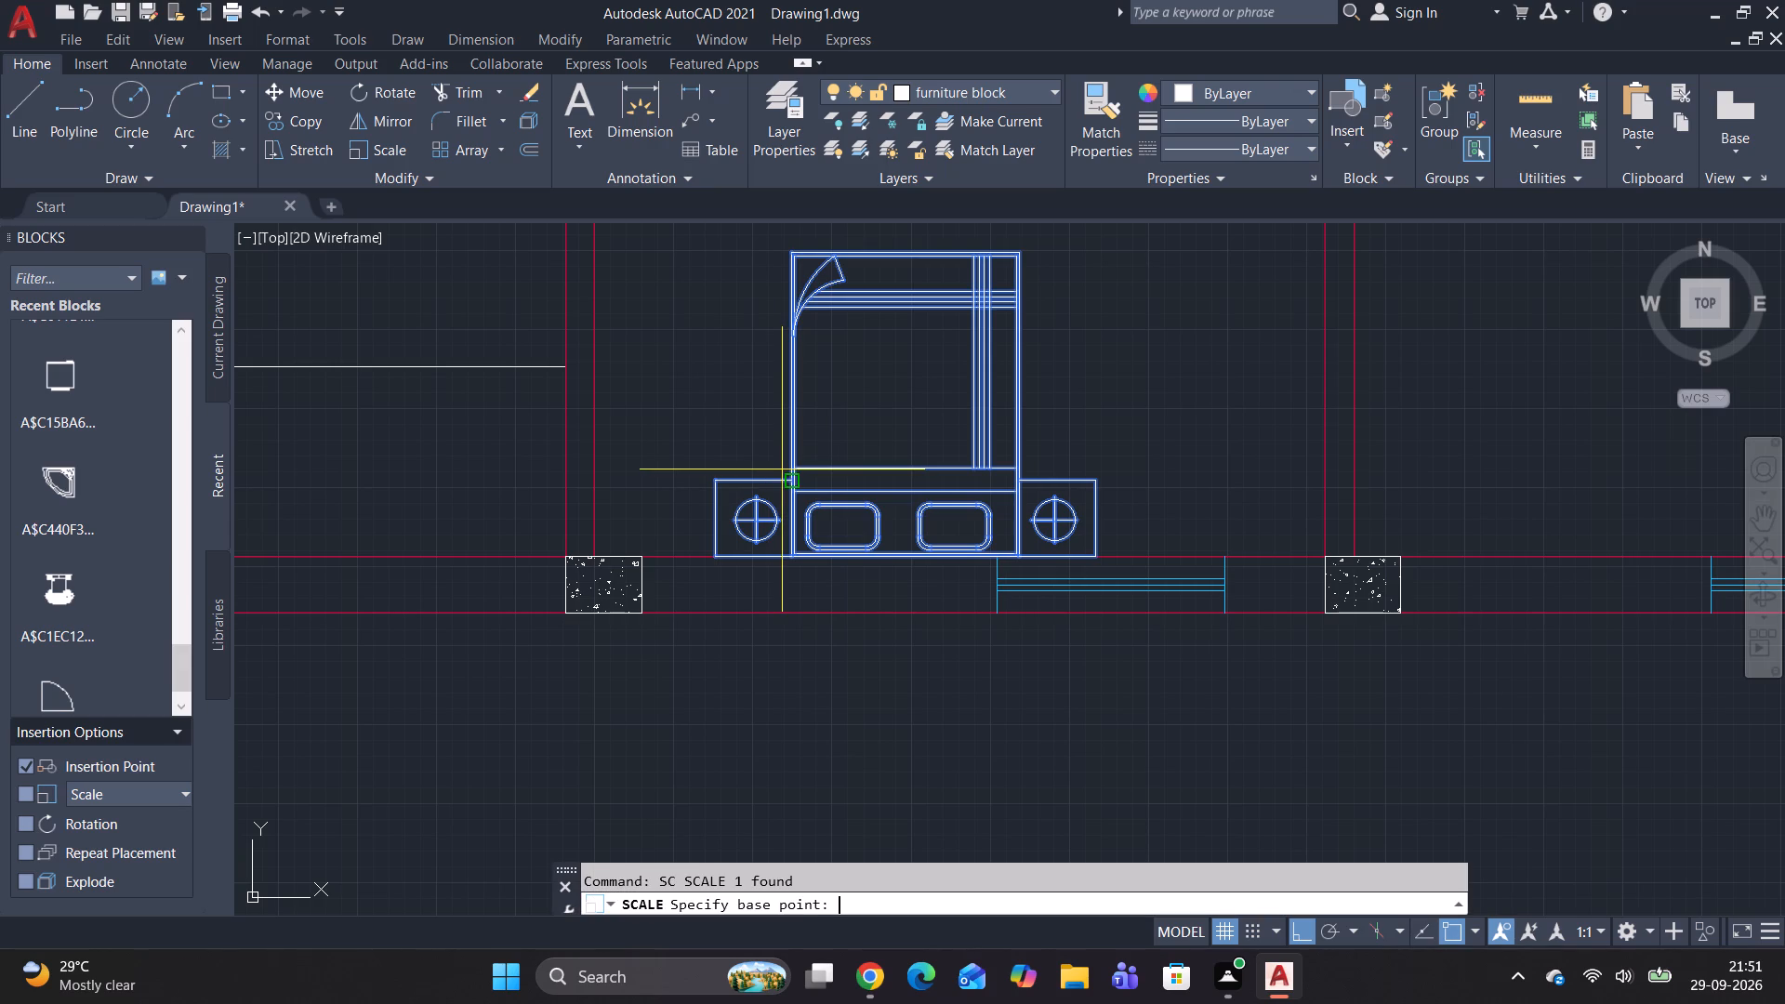
click(707, 562)
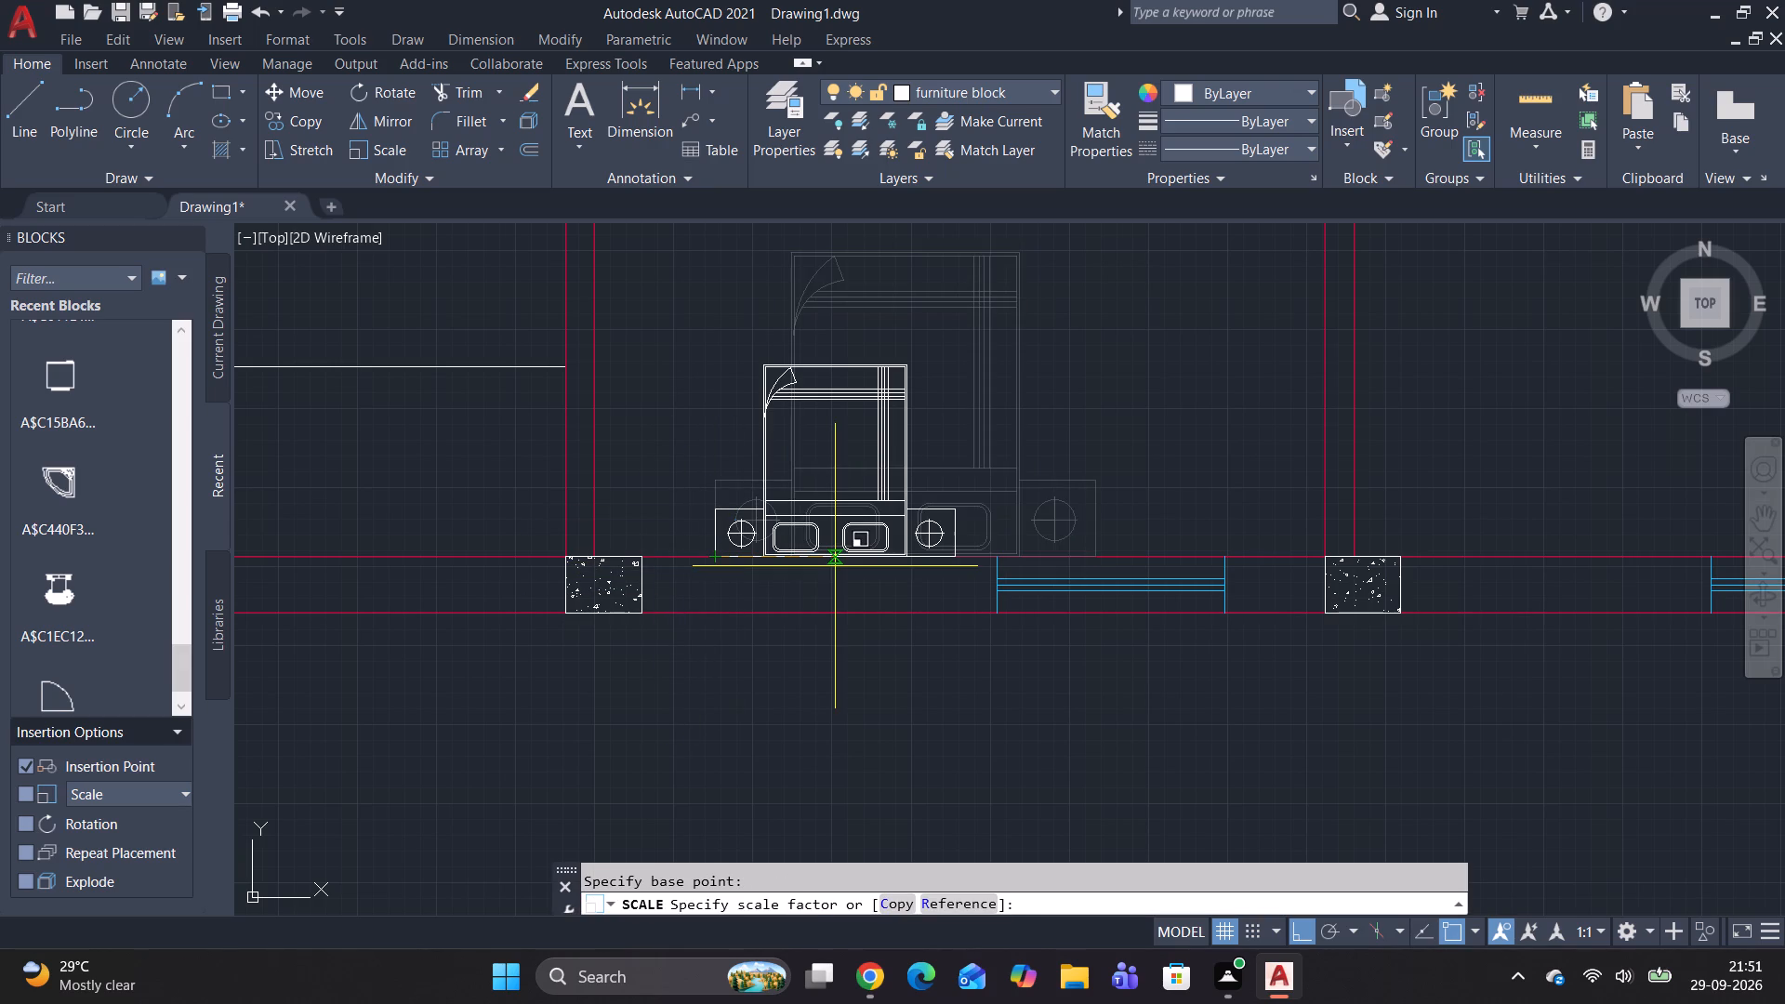
text(re)
key(space)
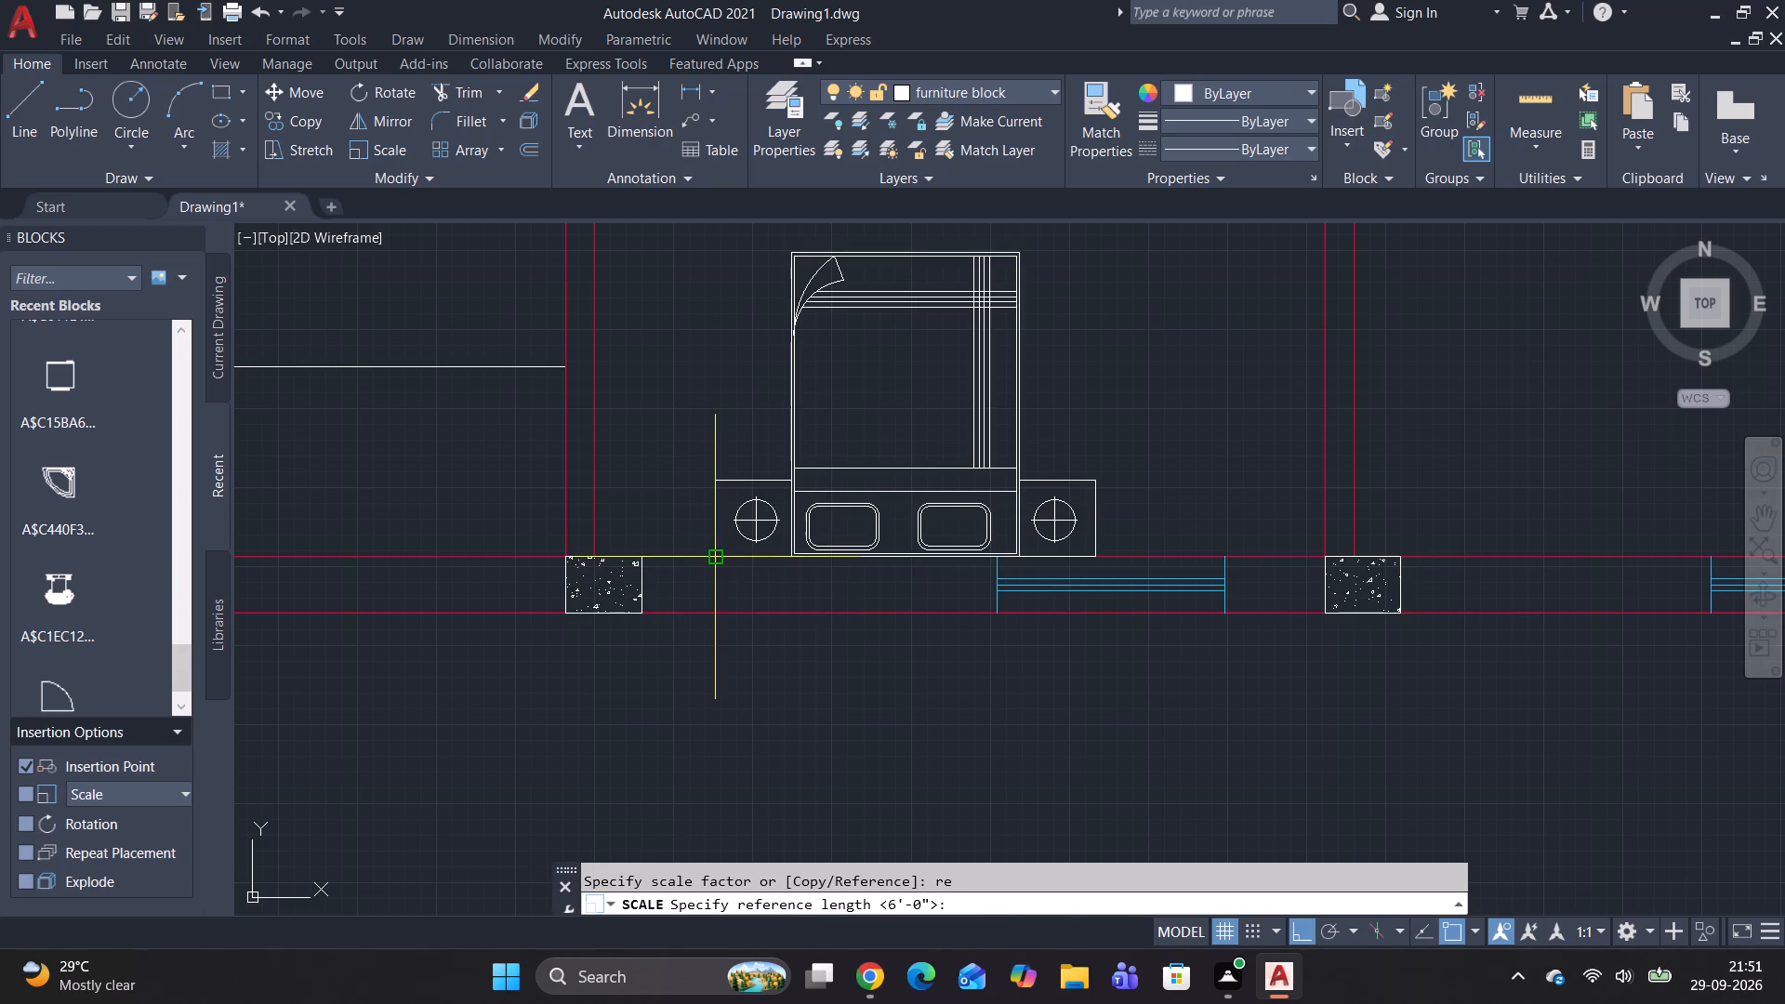
click(714, 563)
click(1097, 553)
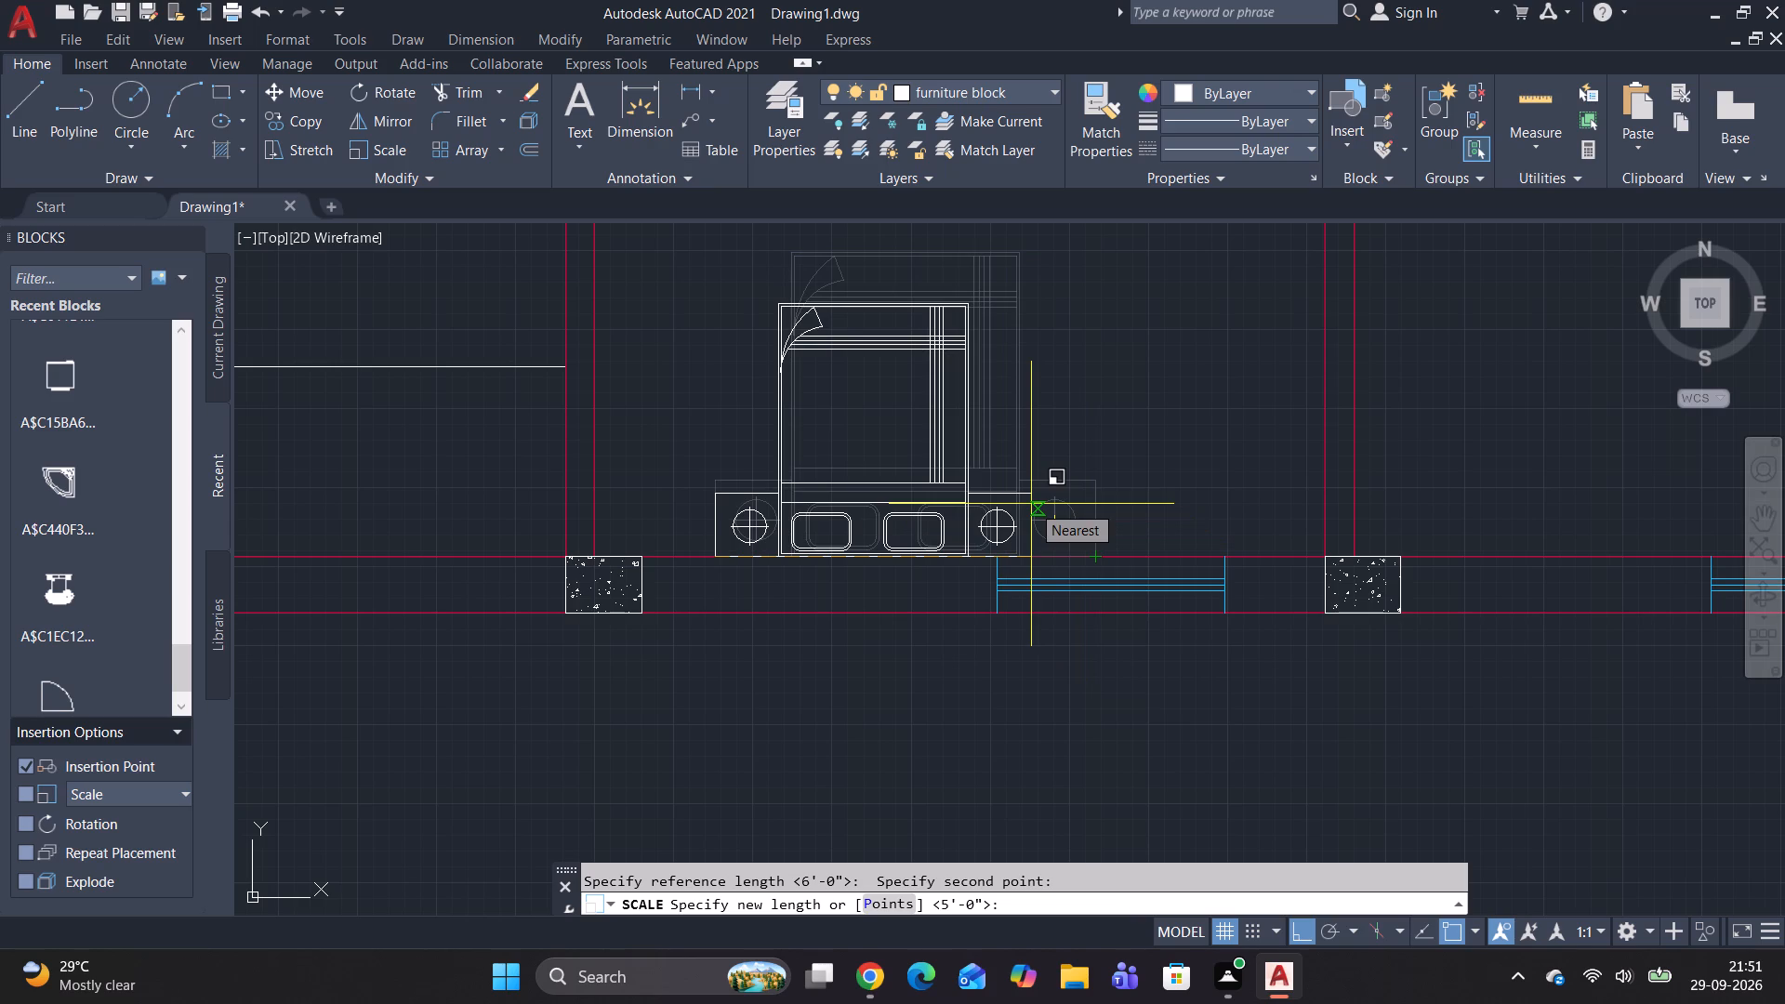
text(6')
key(space)
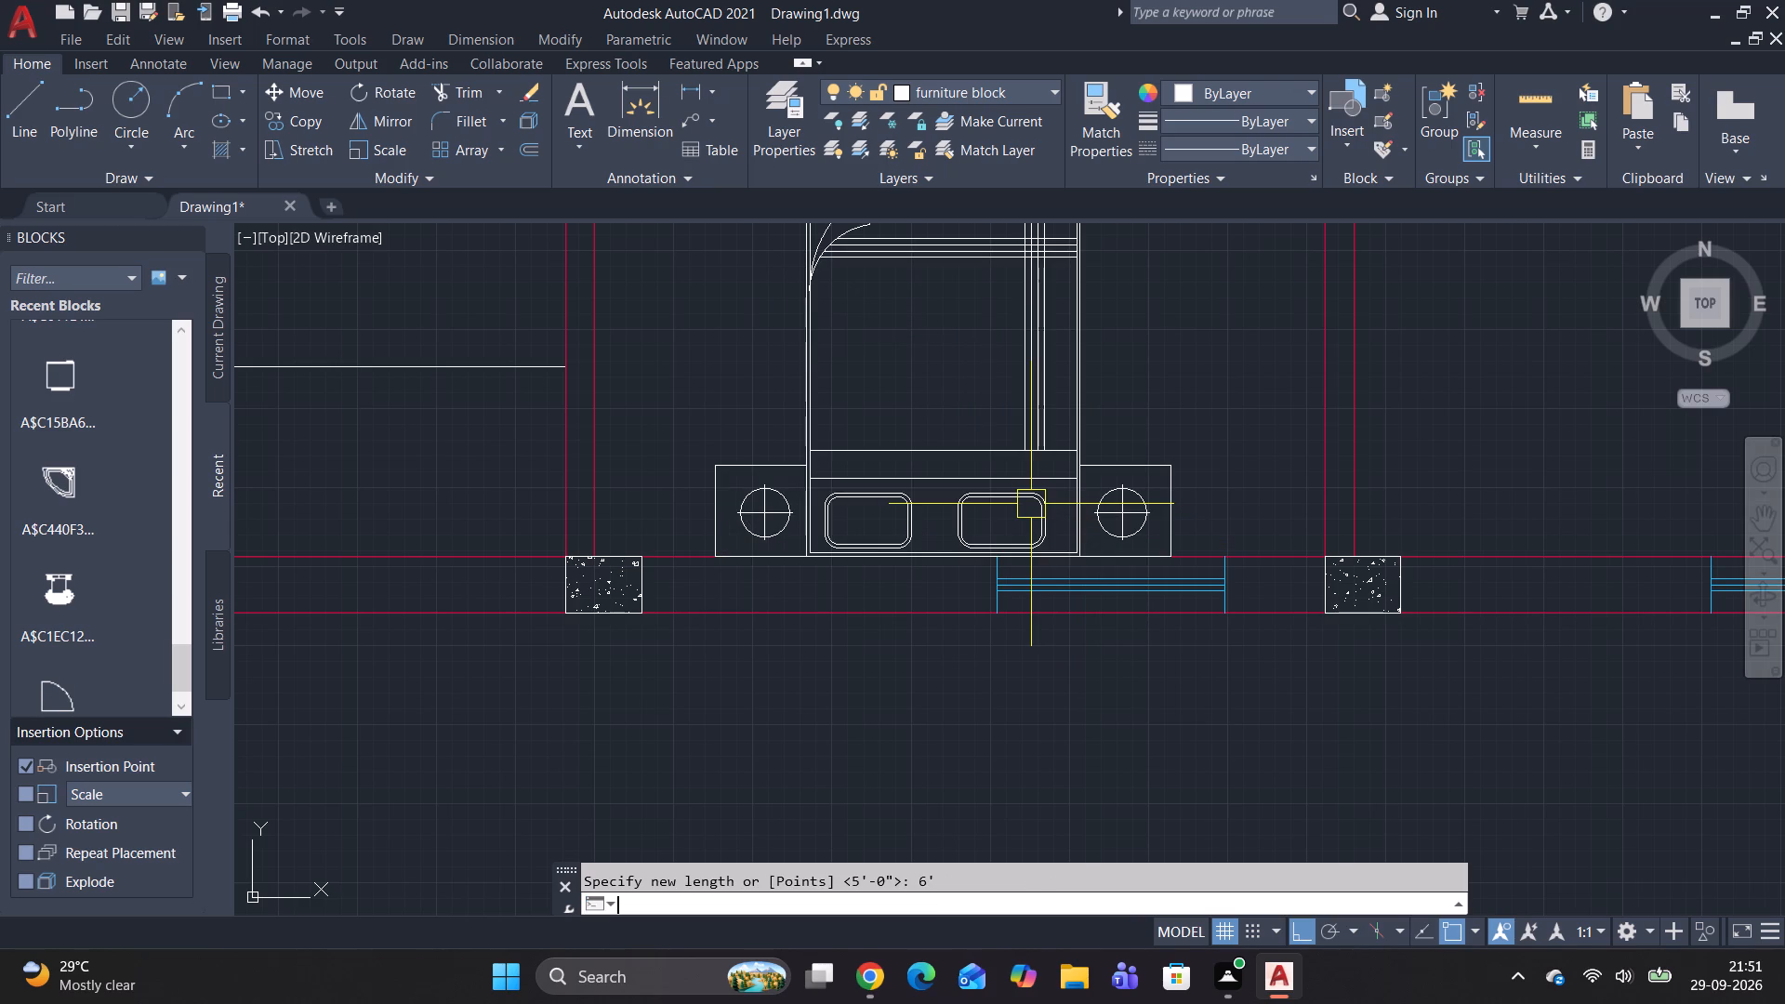
Move the double bed west along the south wall so its southwest corner meets the room's inner southwest corner.
click(918, 472)
key(m)
key(space)
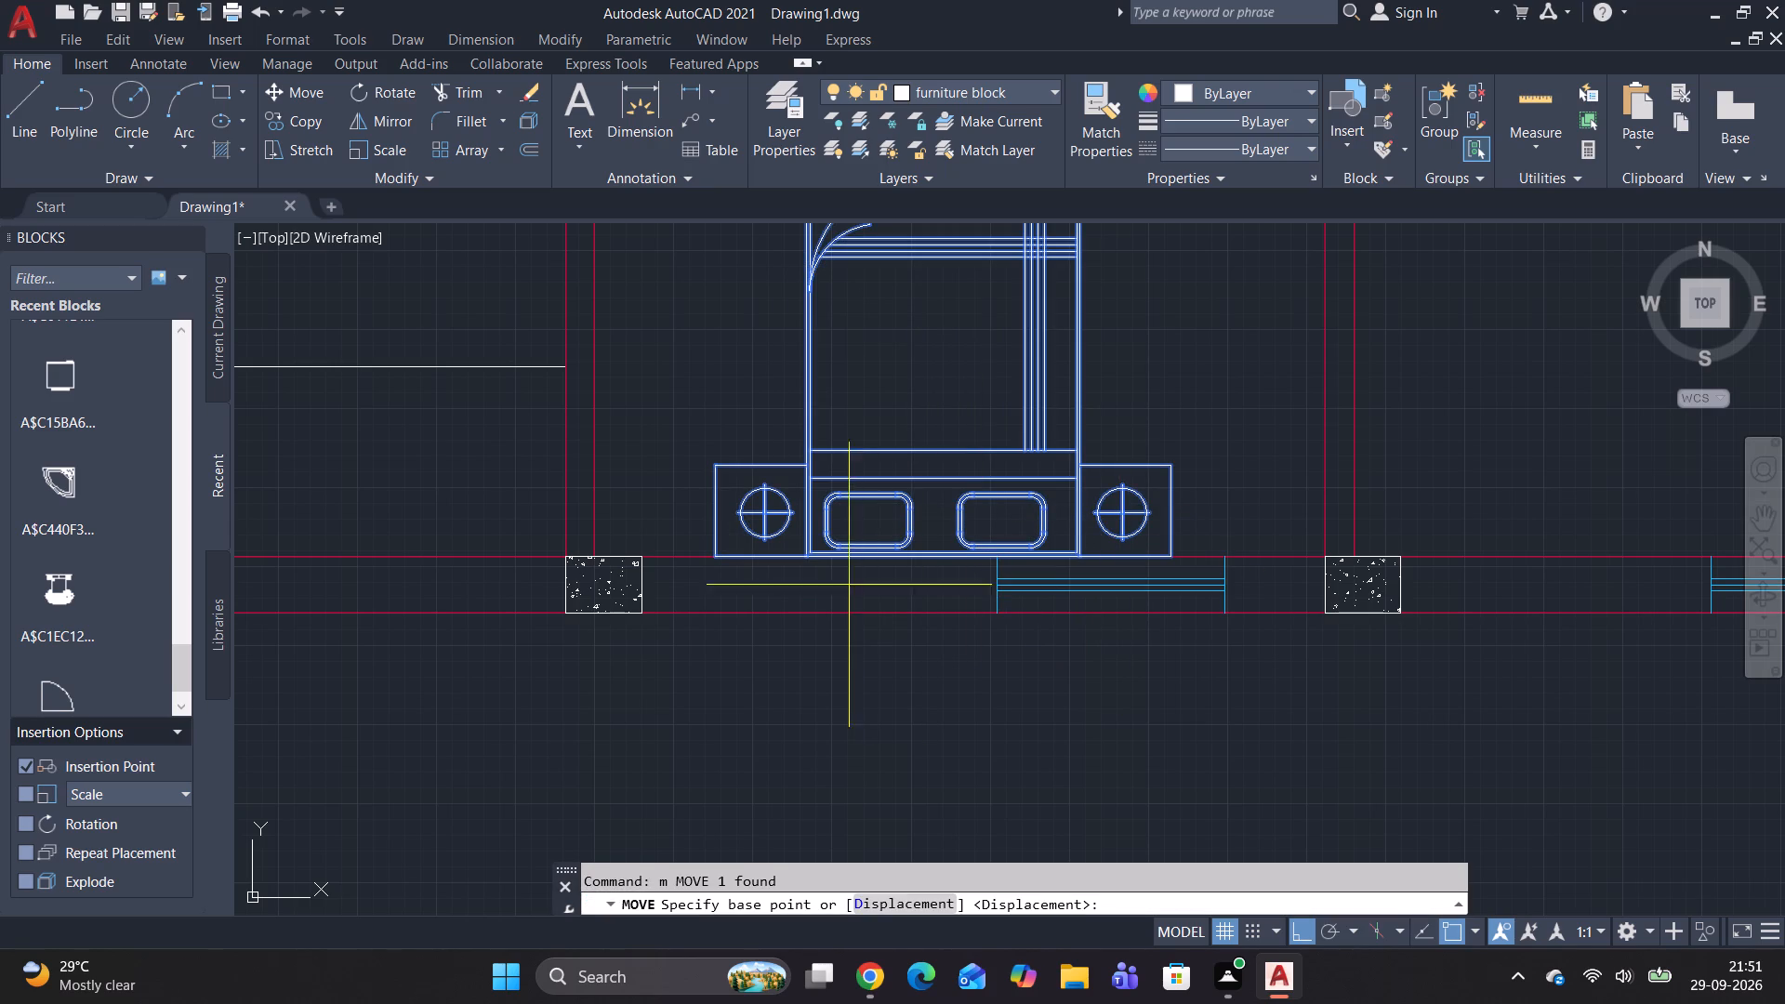
click(707, 558)
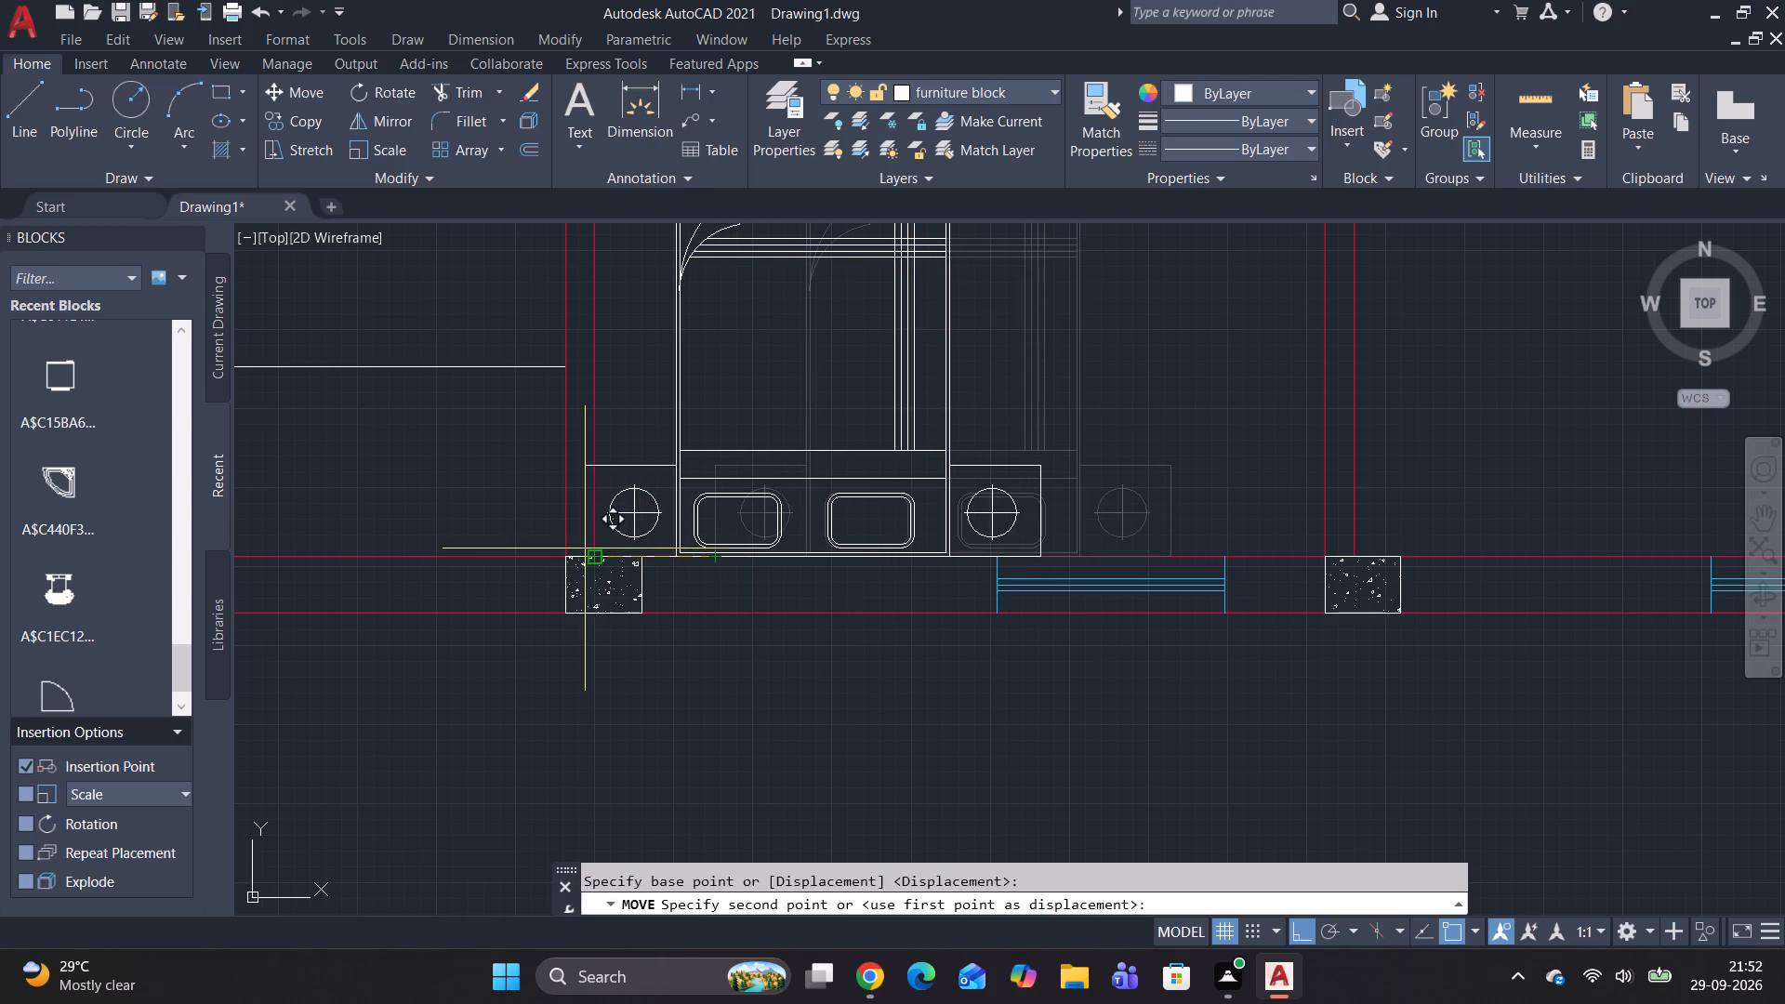
click(588, 551)
scroll(800, 449, down, 4)
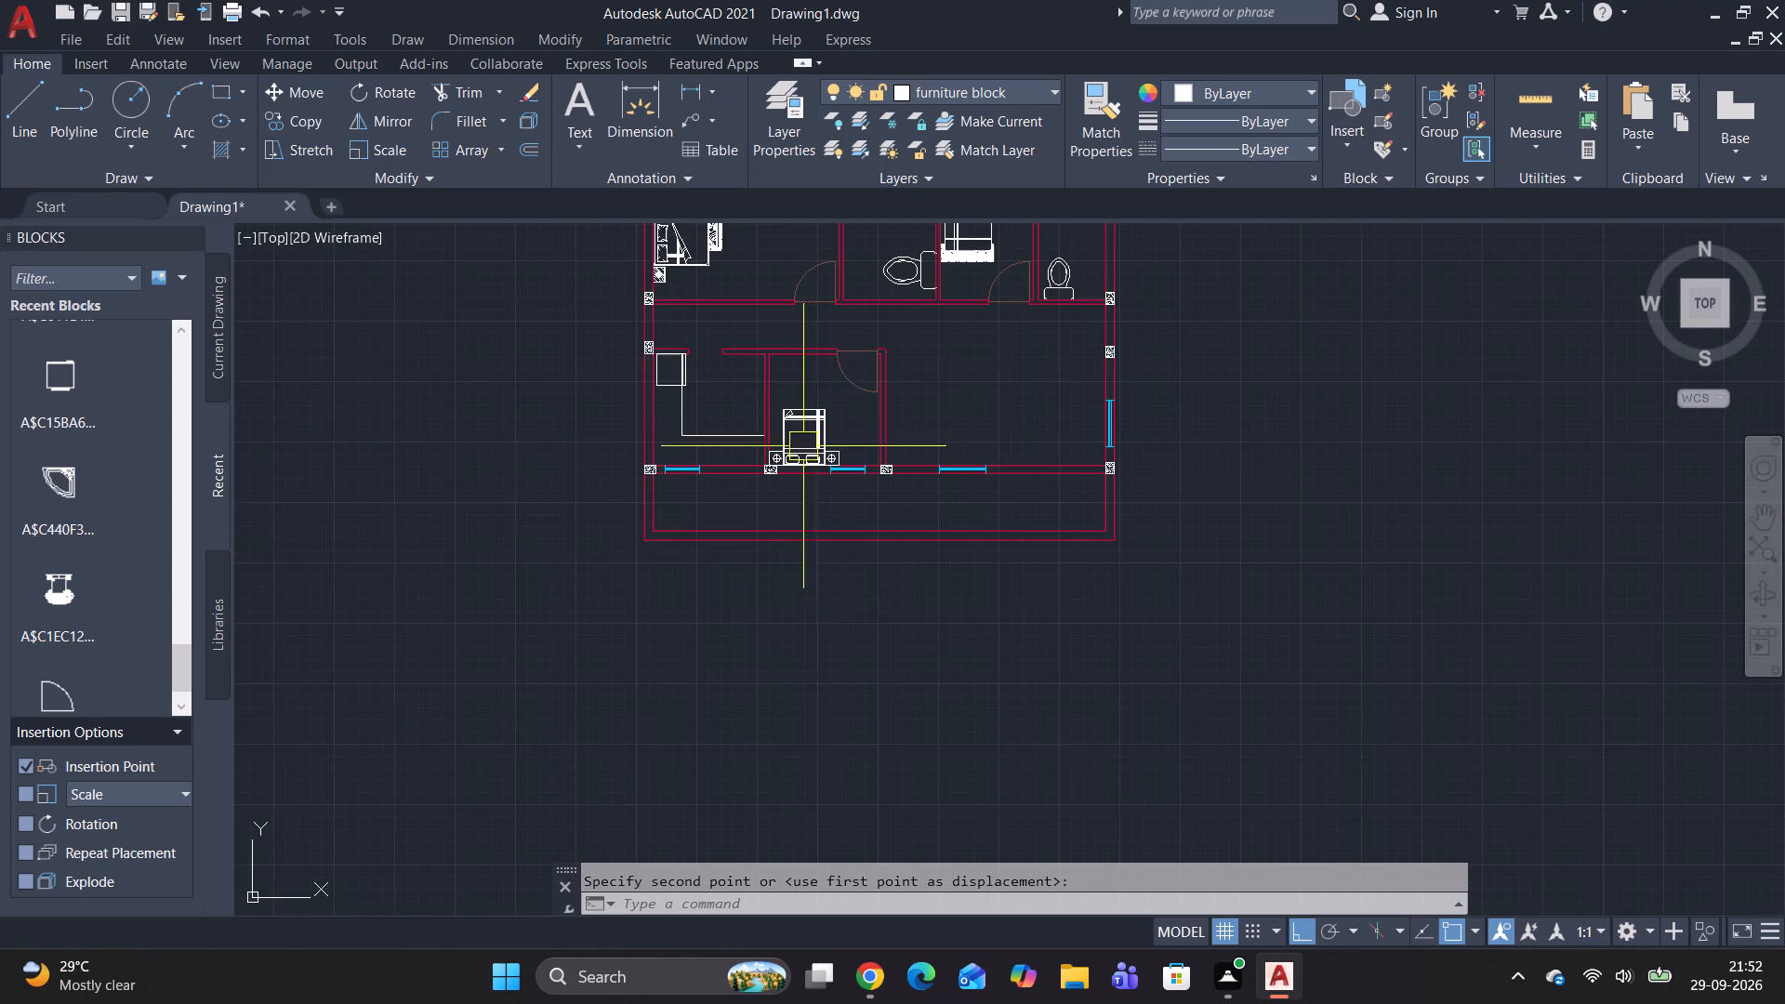
scroll(848, 433, up, 2)
scroll(791, 453, down, 1)
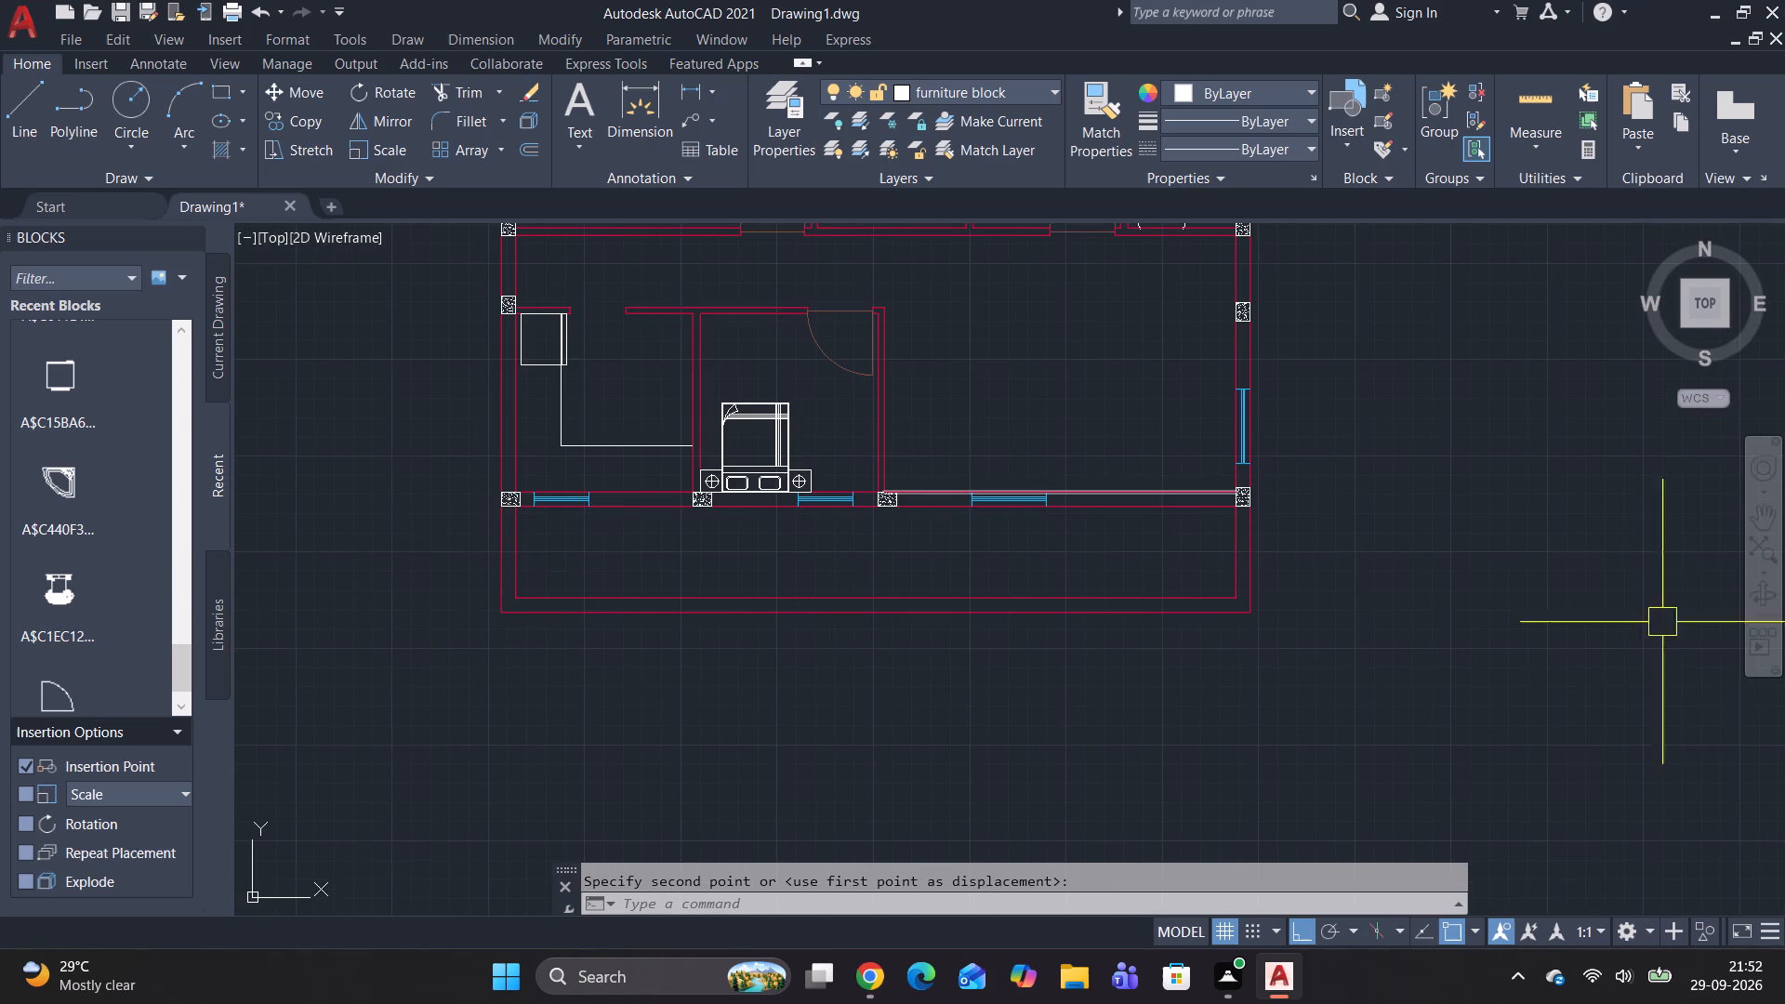
Insert the recent sofa set block A$C2A9E4..., with rug, coffee table and side tables, in the empty space west of the plan.
drag(182, 662, 187, 555)
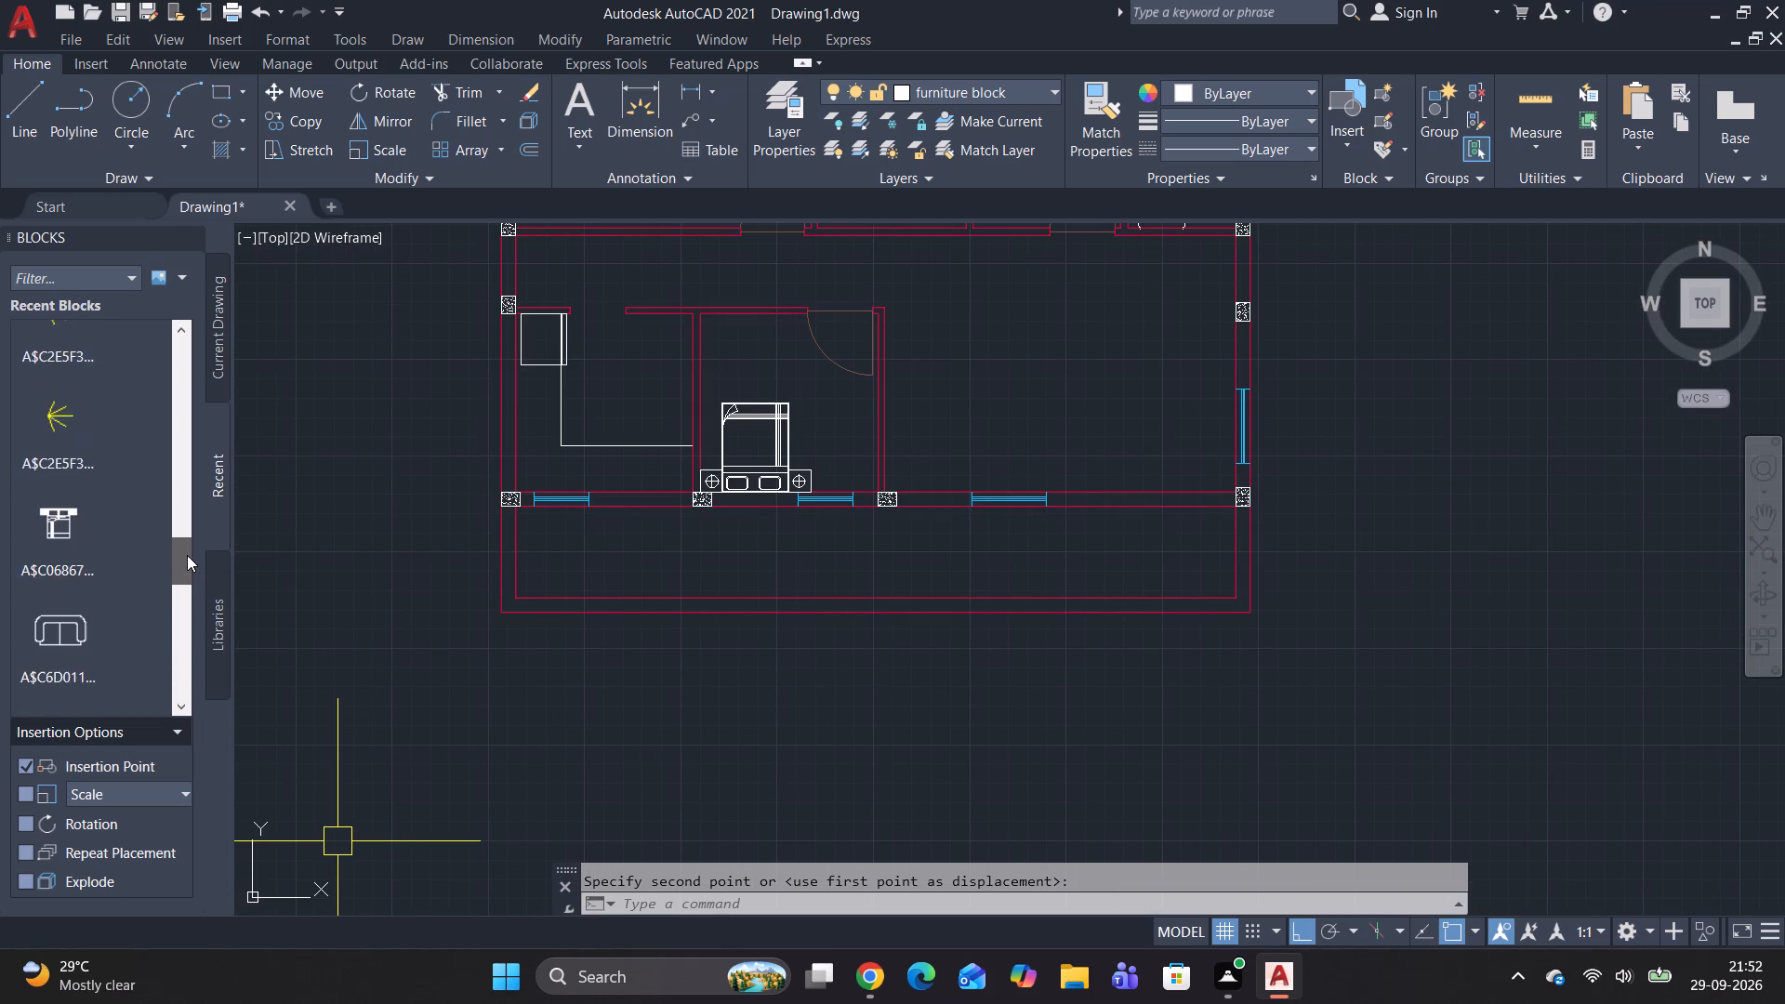
drag(187, 555, 147, 425)
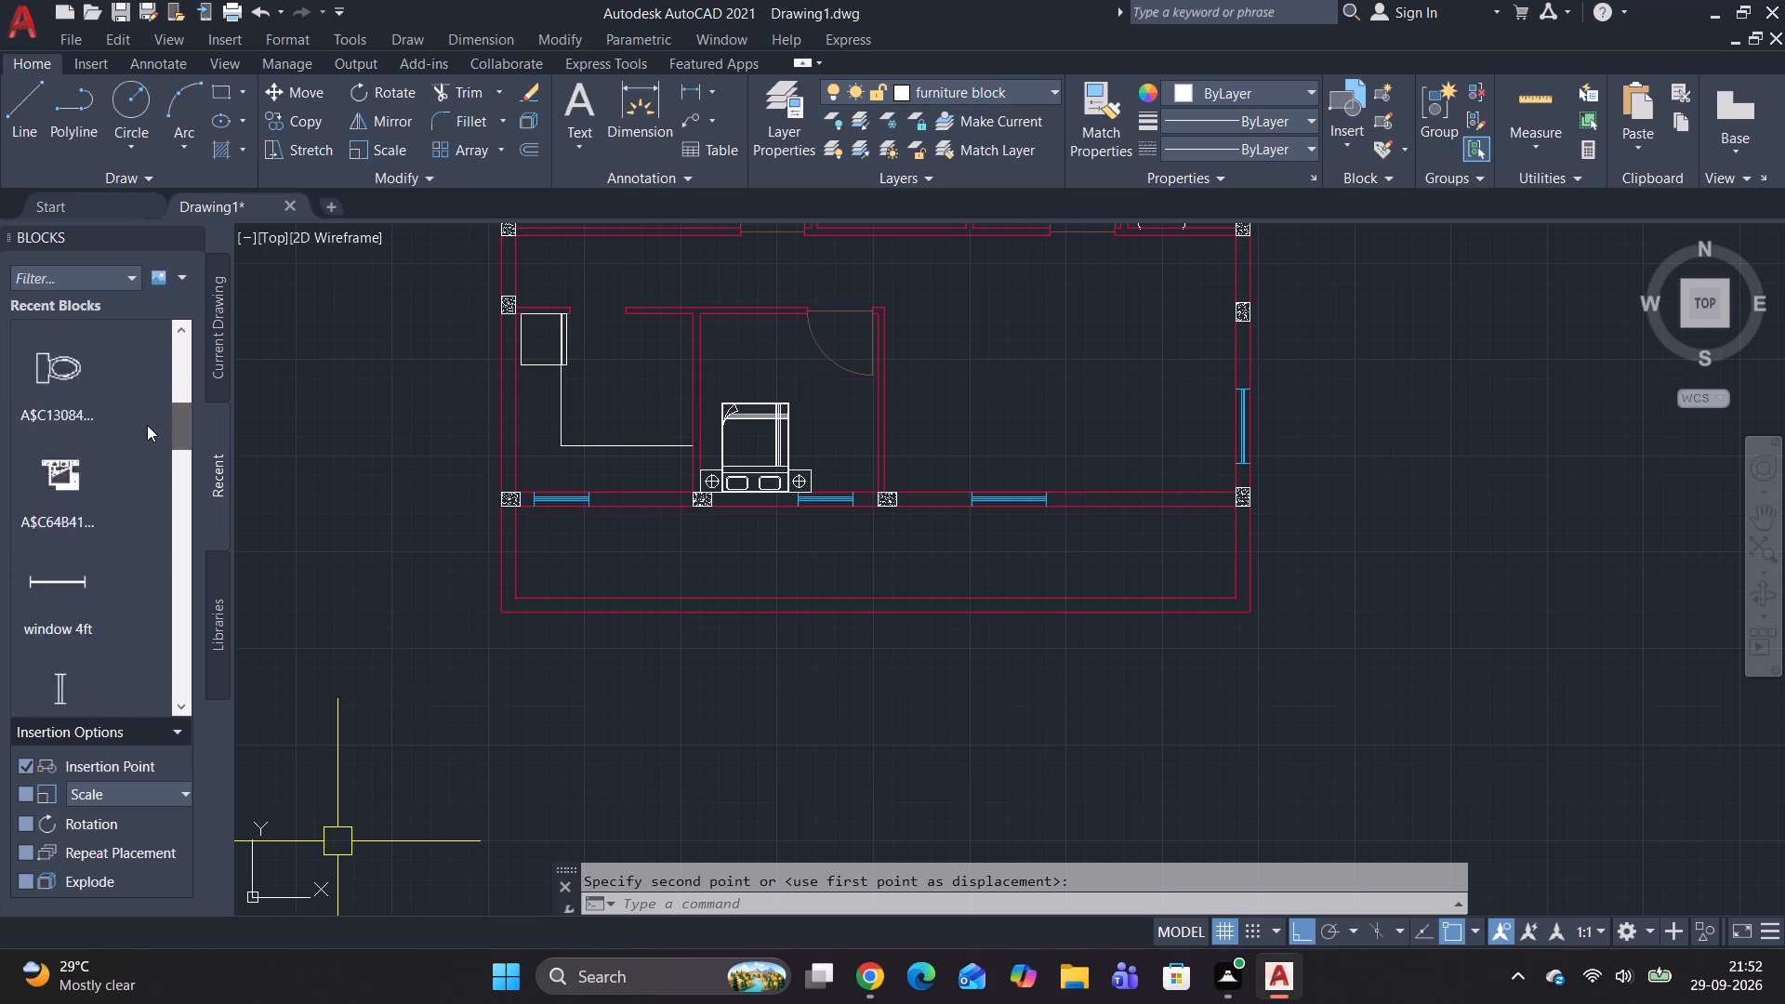
drag(147, 425, 158, 575)
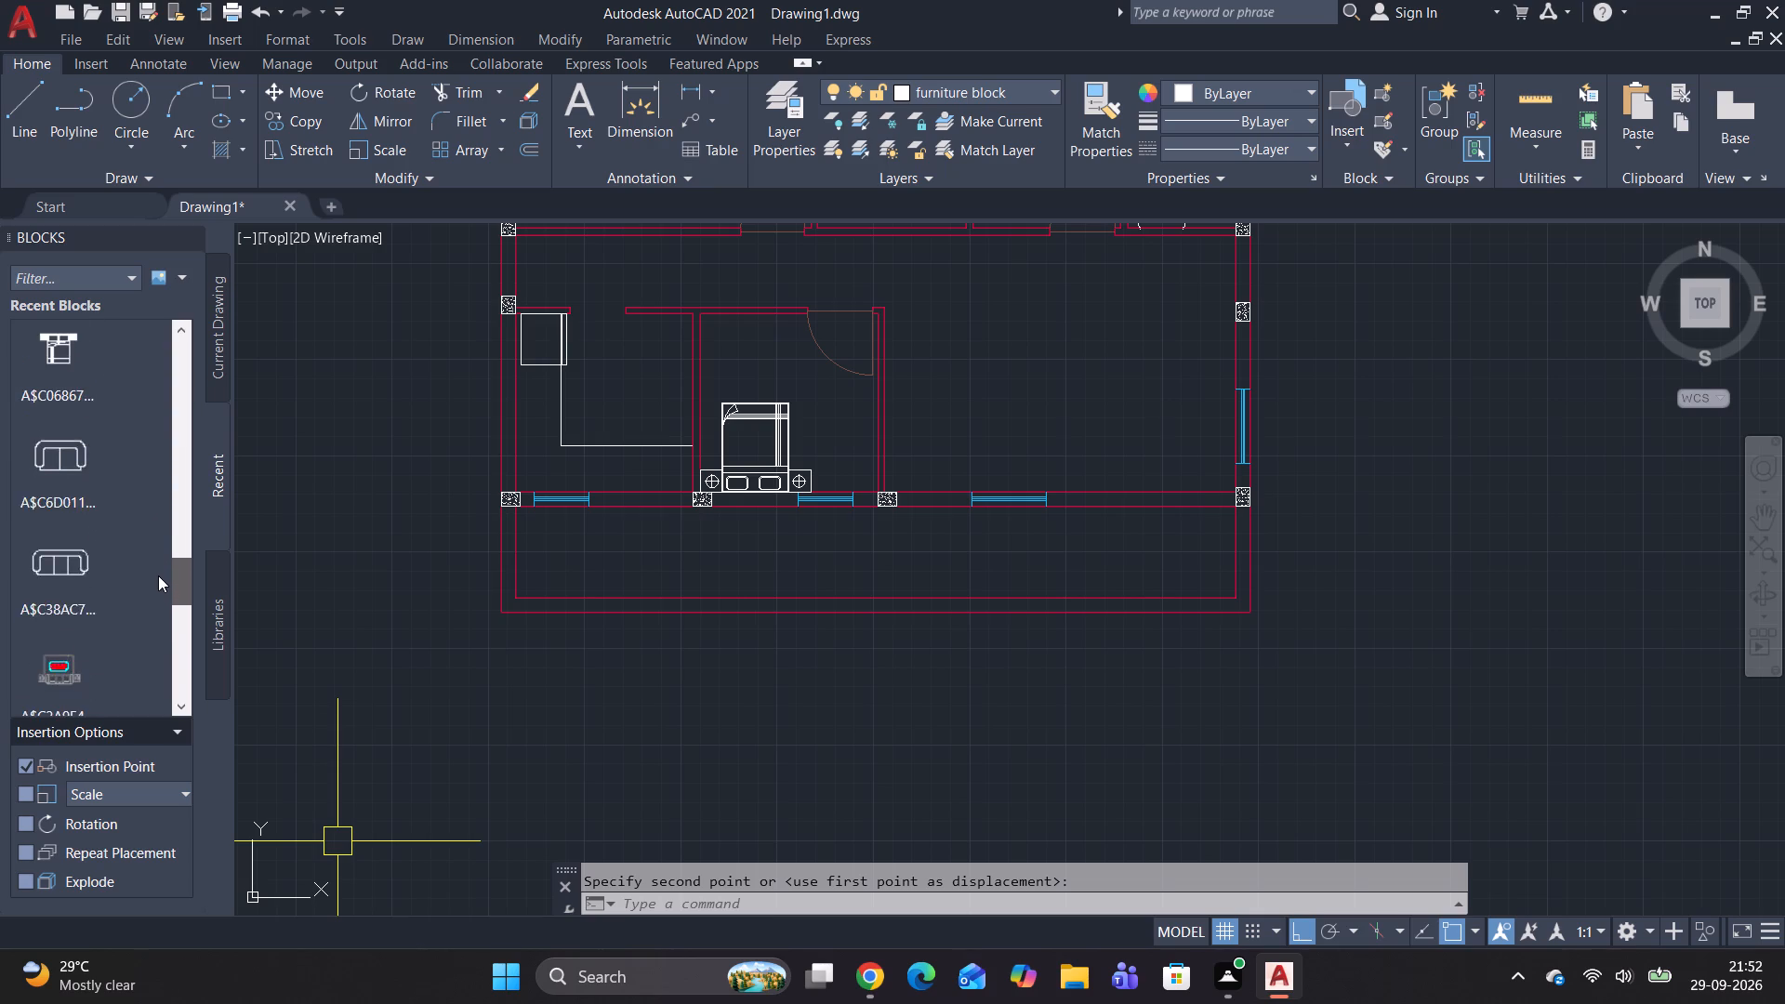
drag(158, 575, 158, 685)
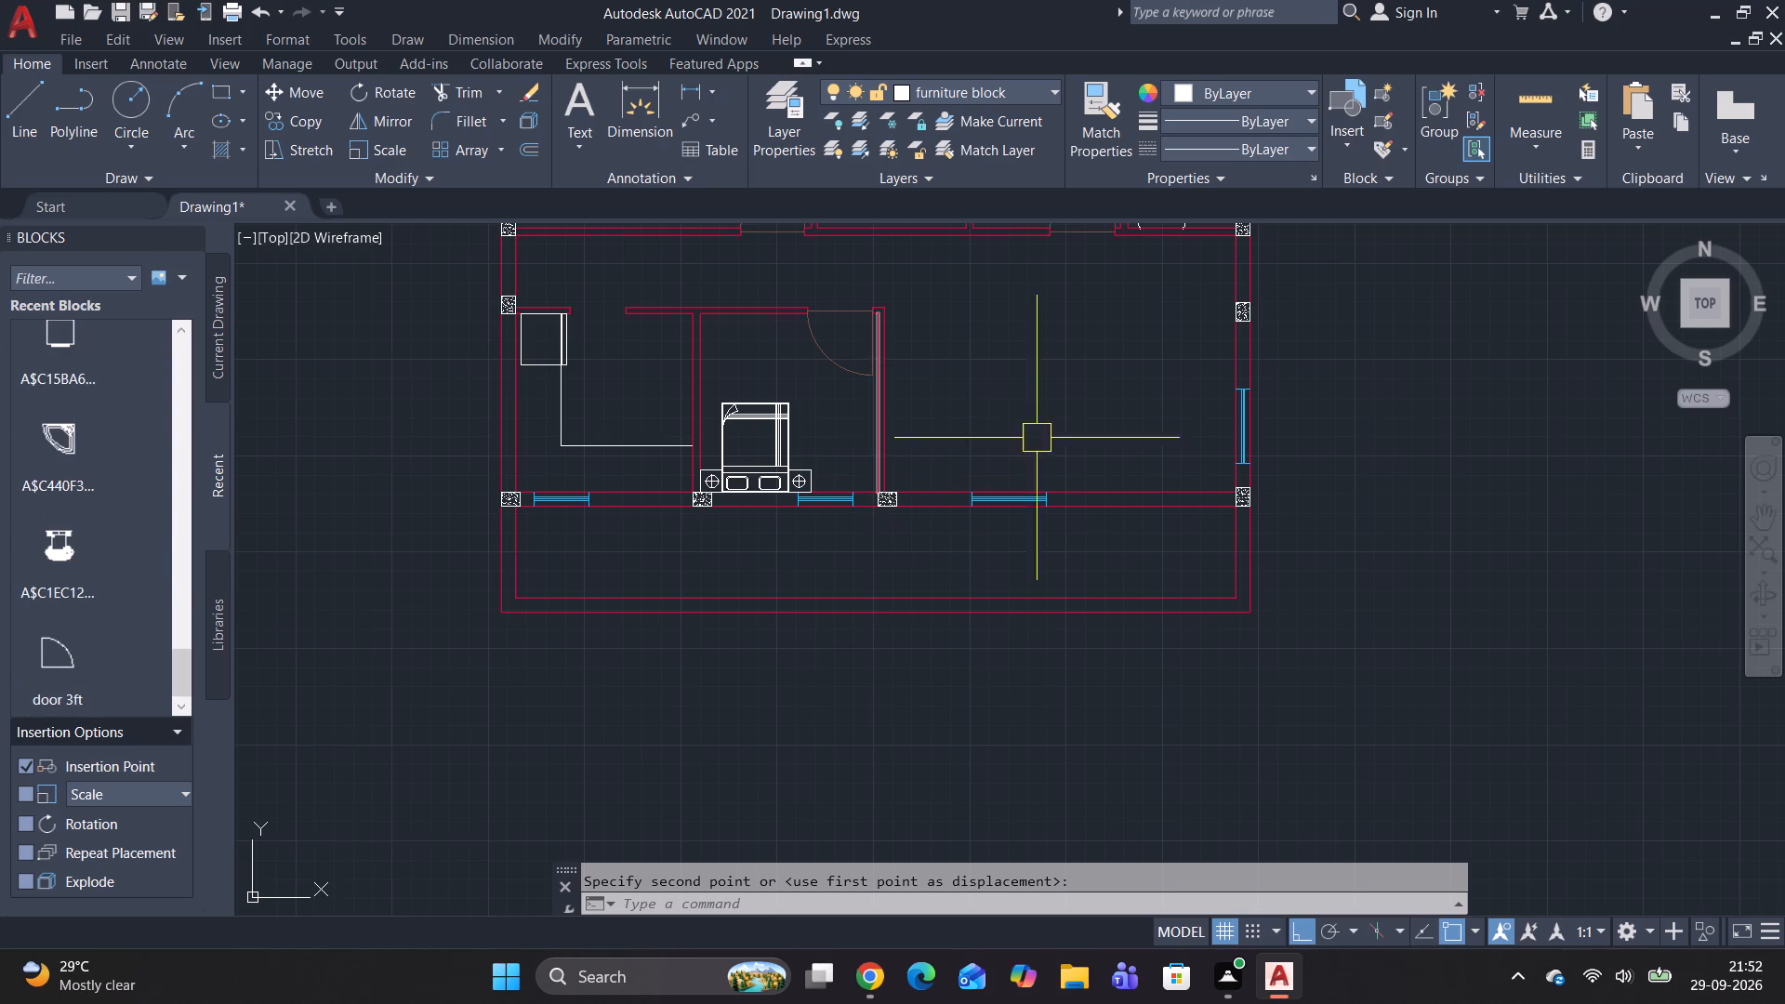
drag(170, 668, 174, 572)
drag(189, 667, 189, 564)
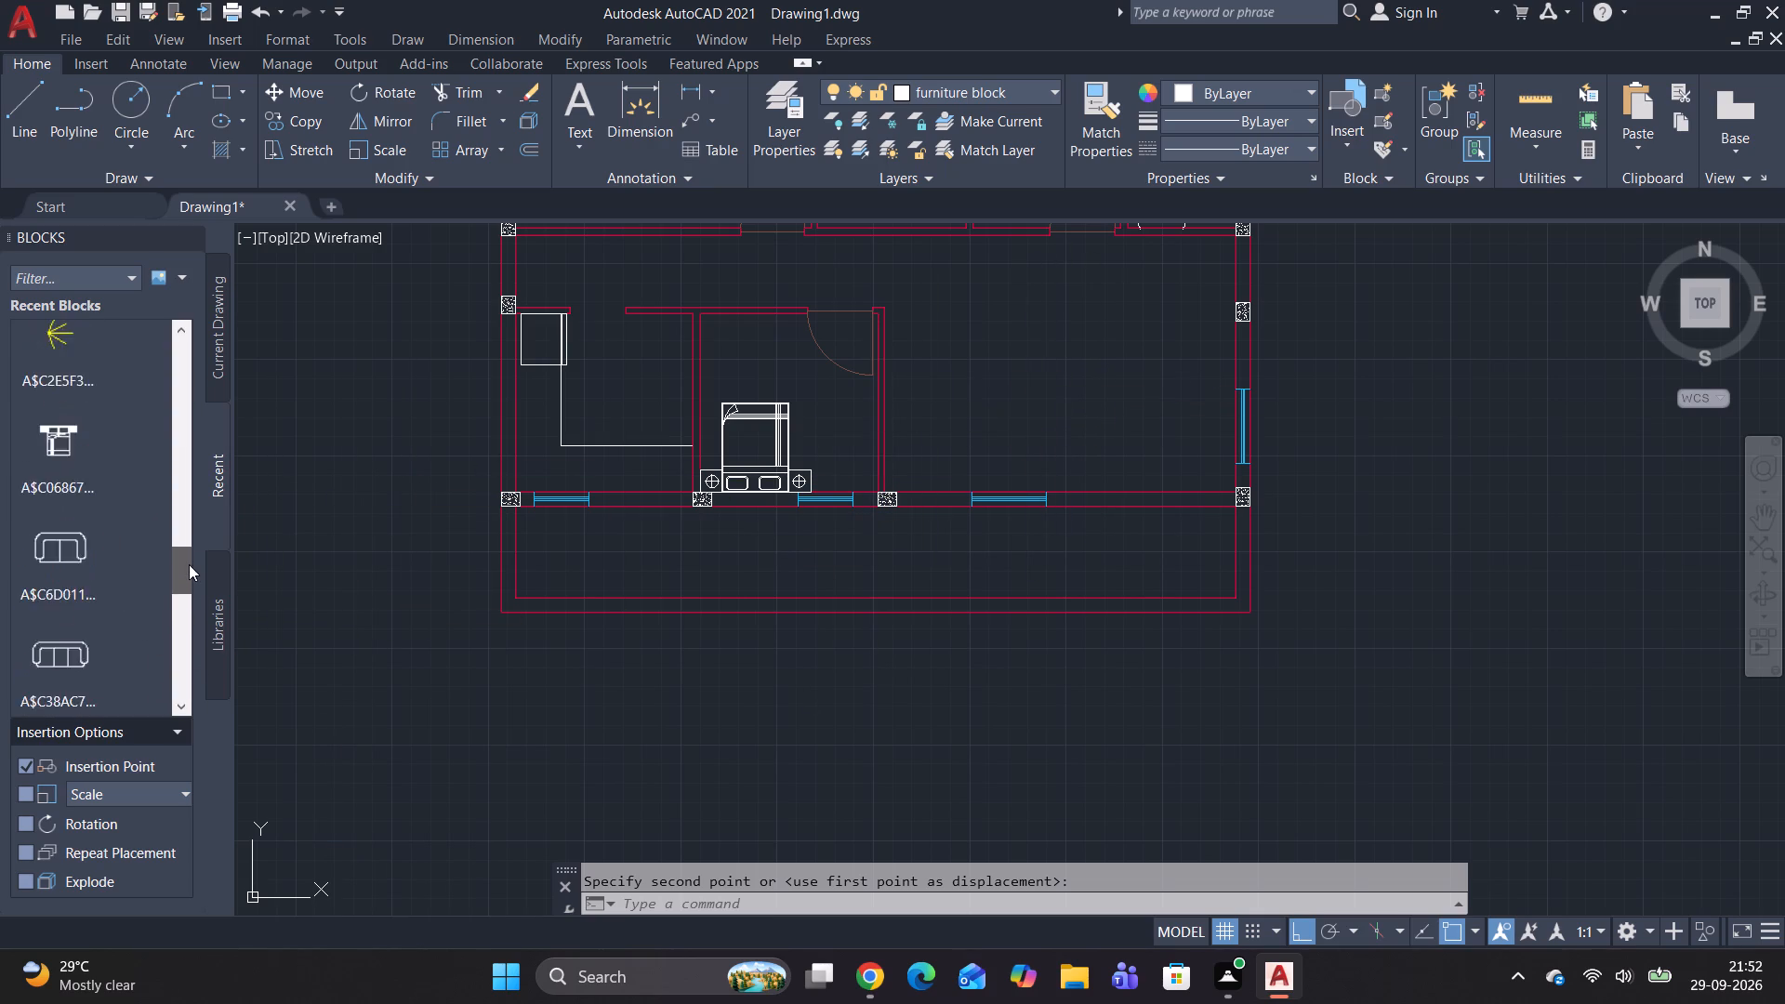
drag(189, 564, 182, 586)
double_click(48, 588)
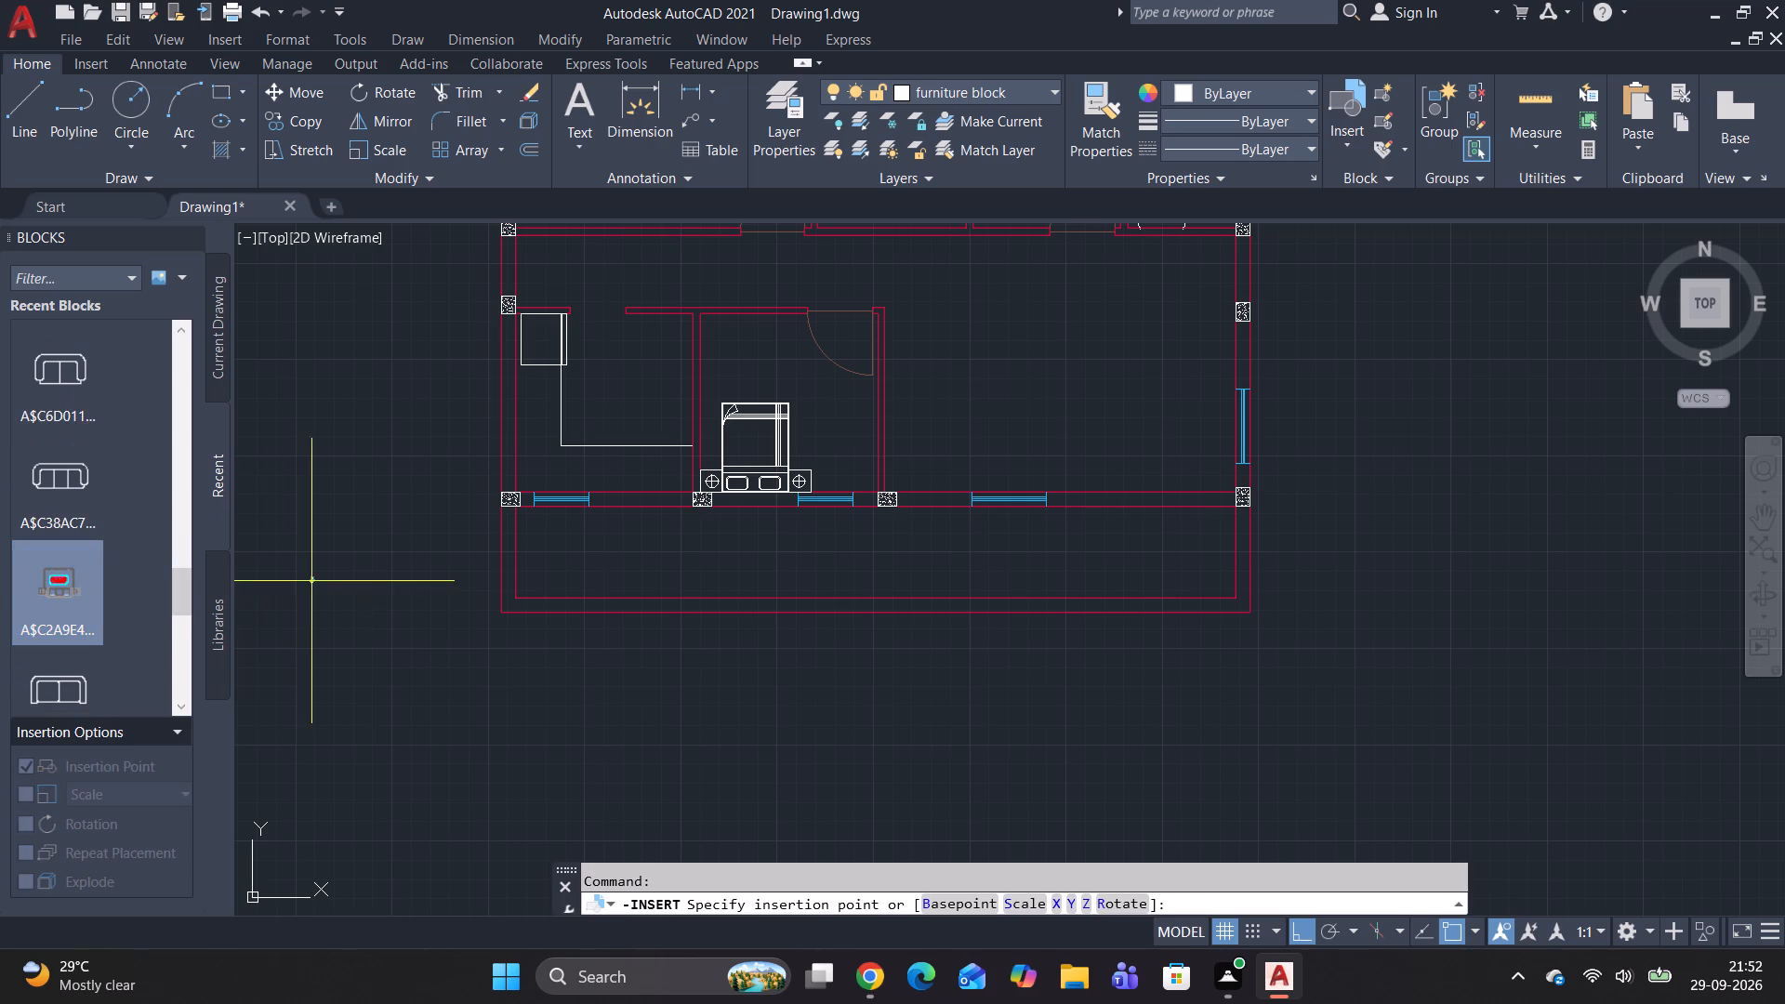
click(320, 581)
Scale the sofa set by reference from the west end of its back edge, making its width across both side tables 7'.
scroll(320, 581, up, 13)
scroll(320, 581, down, 2)
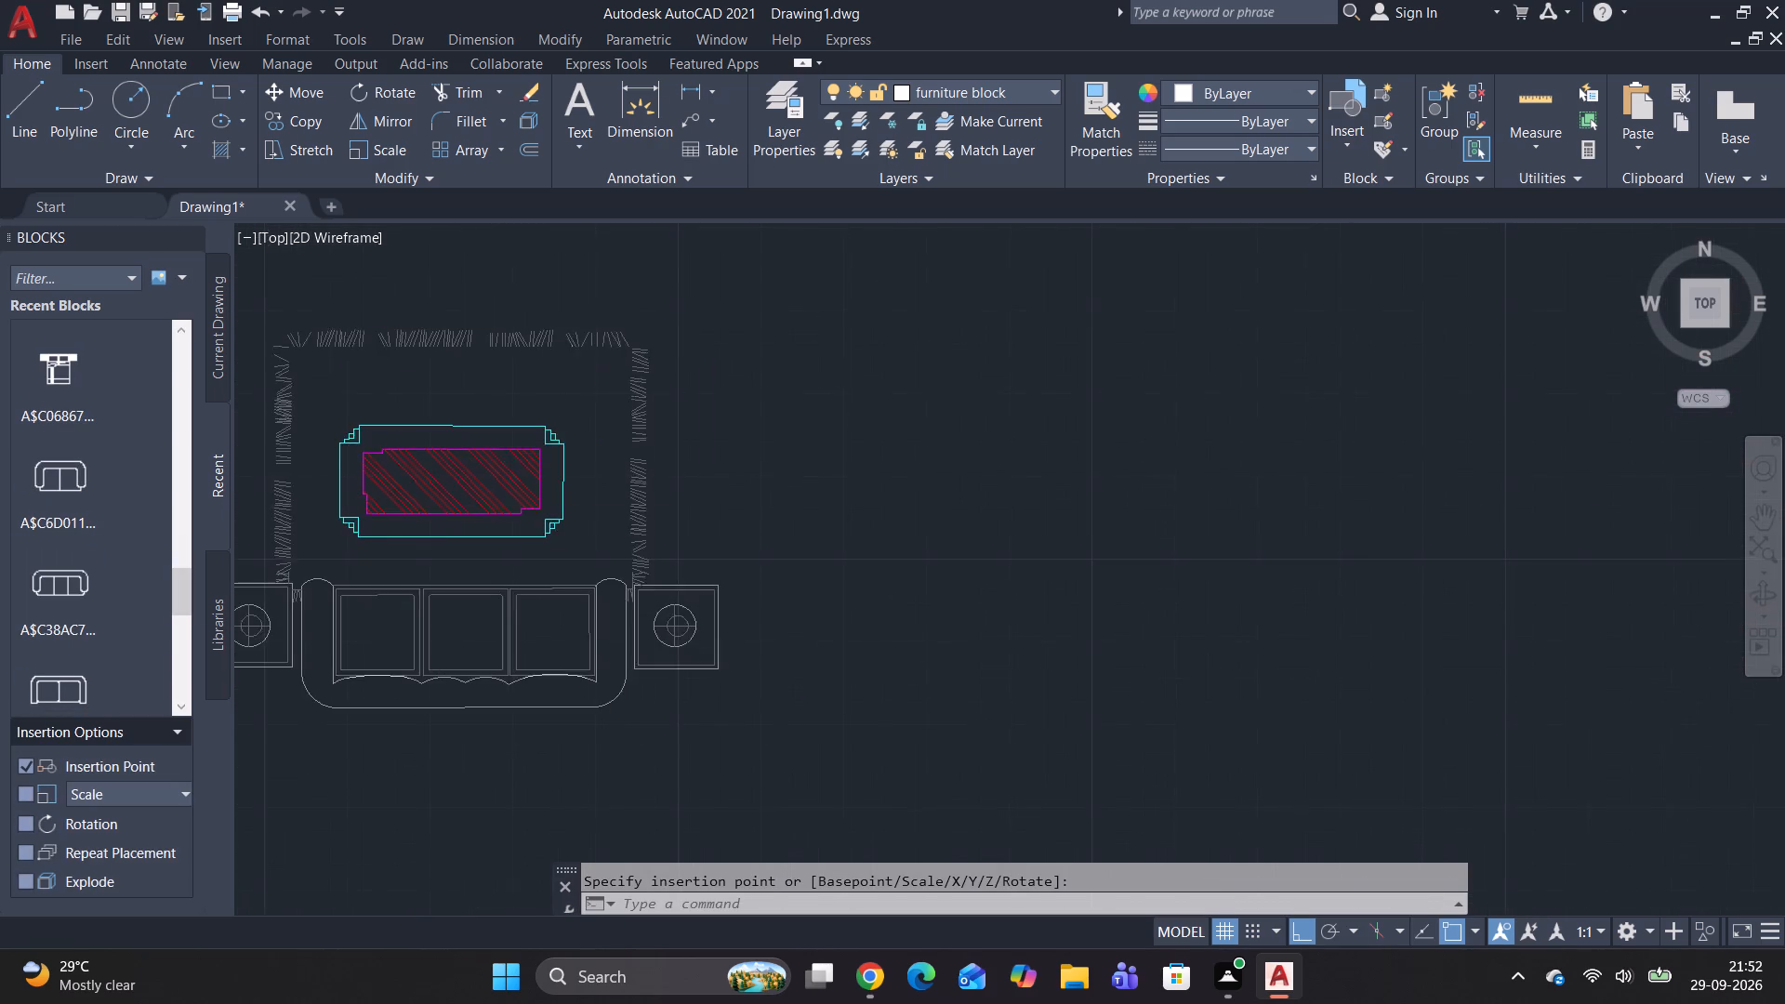
middle_drag(320, 581, 487, 495)
scroll(561, 453, up, 2)
click(520, 532)
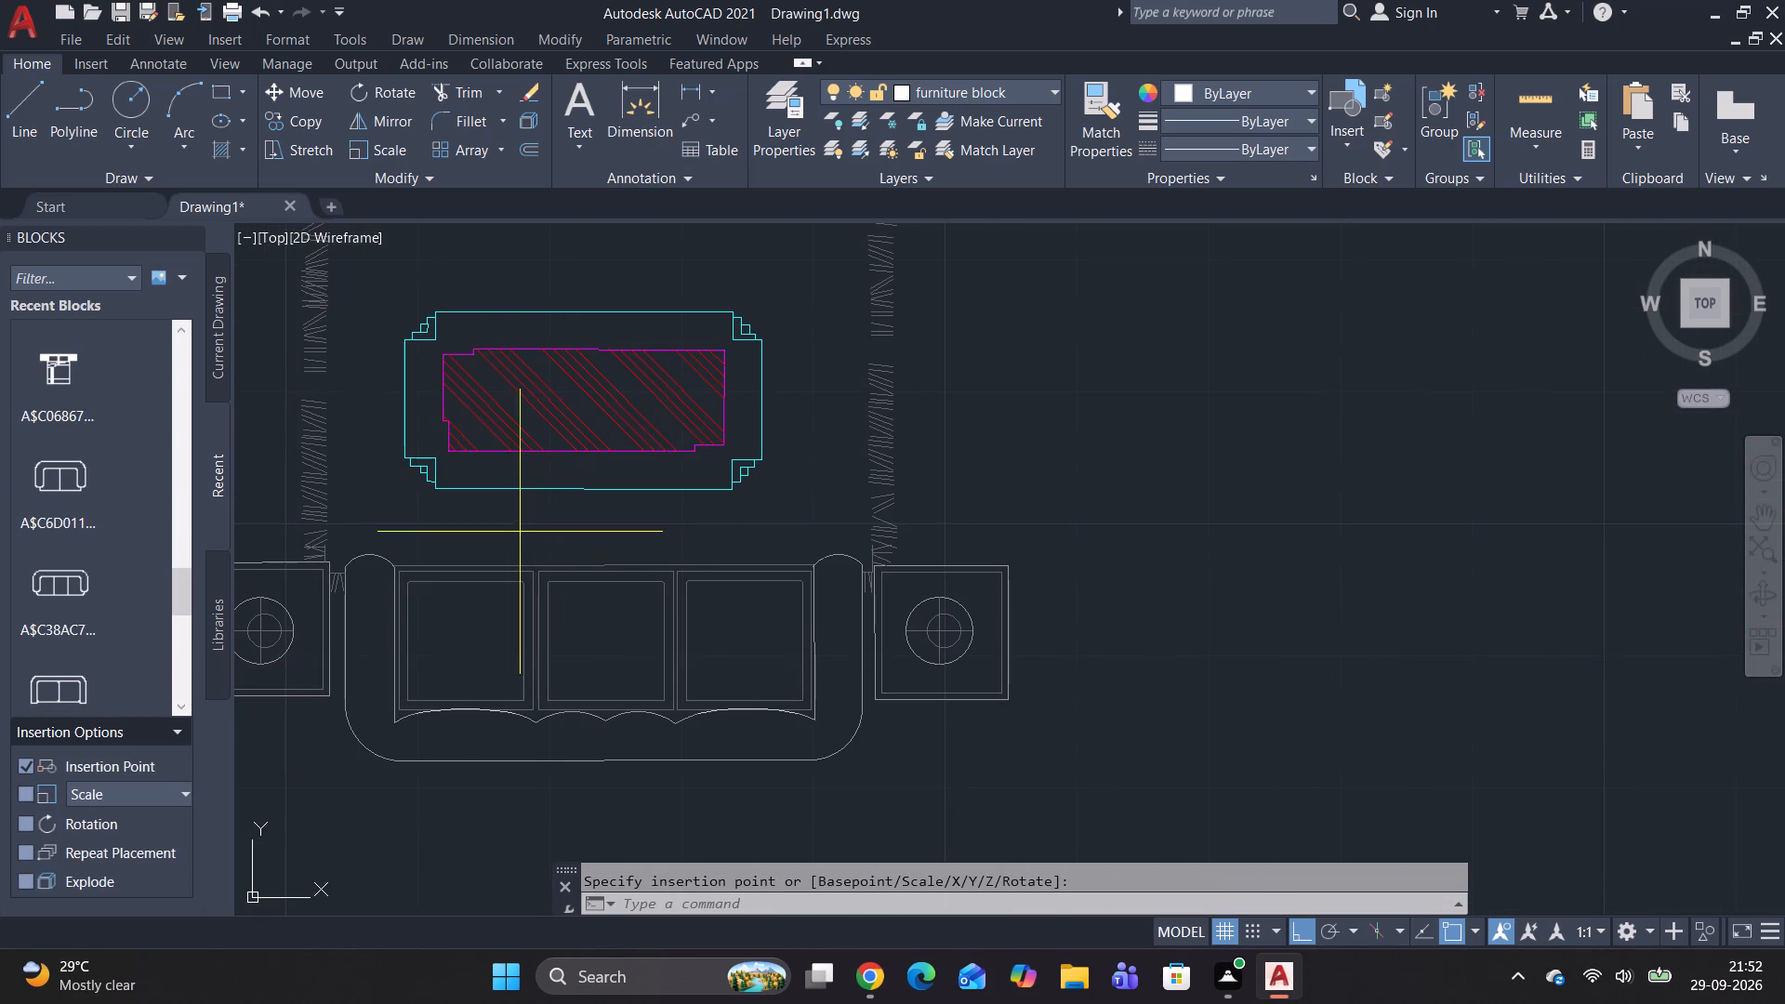
click(587, 669)
click(620, 654)
click(442, 604)
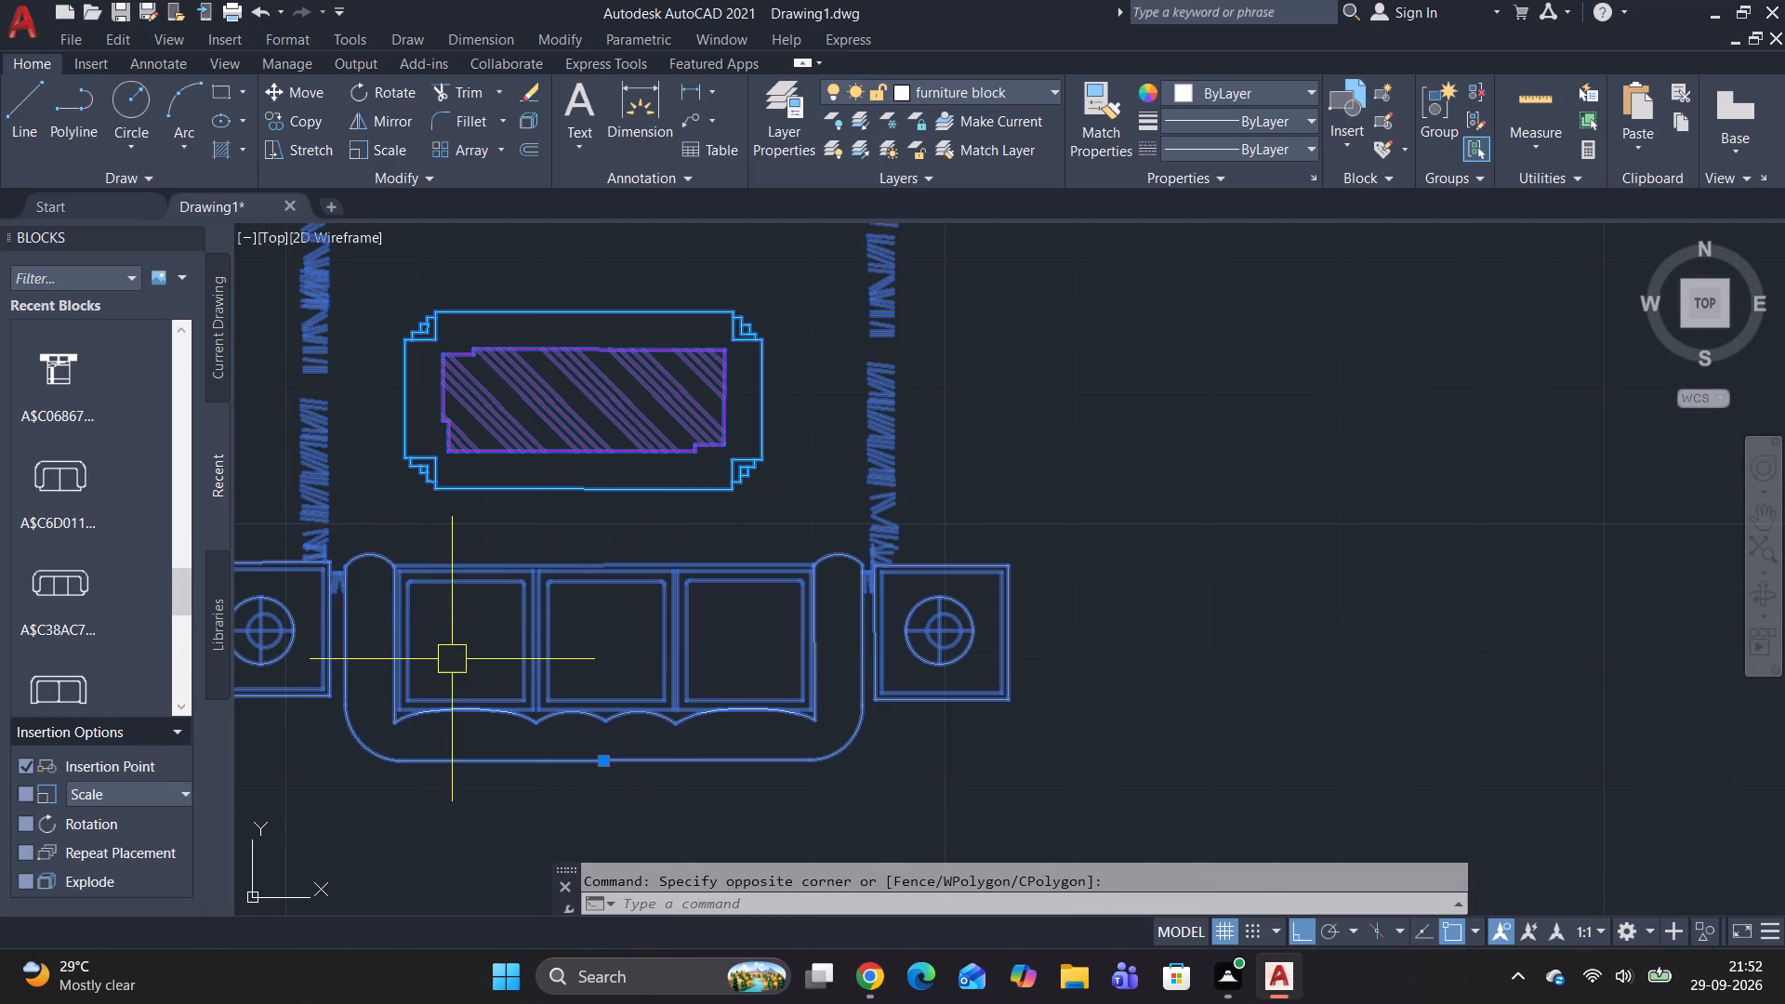
text(sc)
key(space)
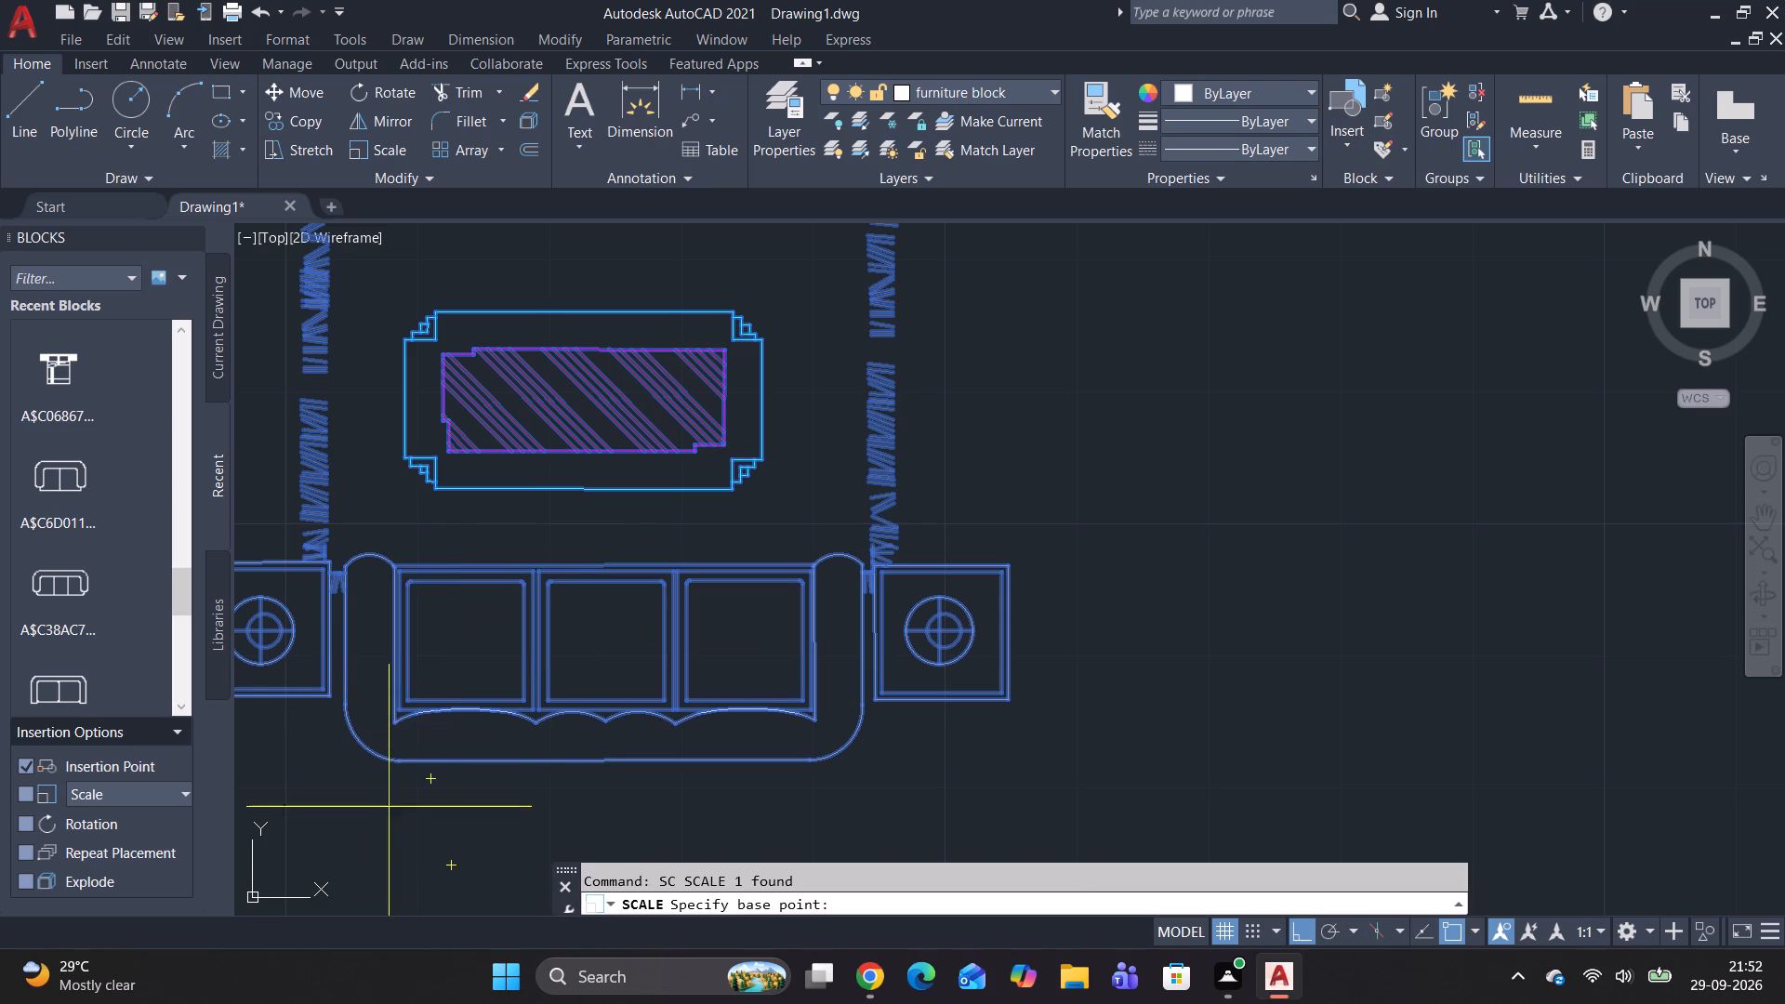
scroll(365, 587, down, 1)
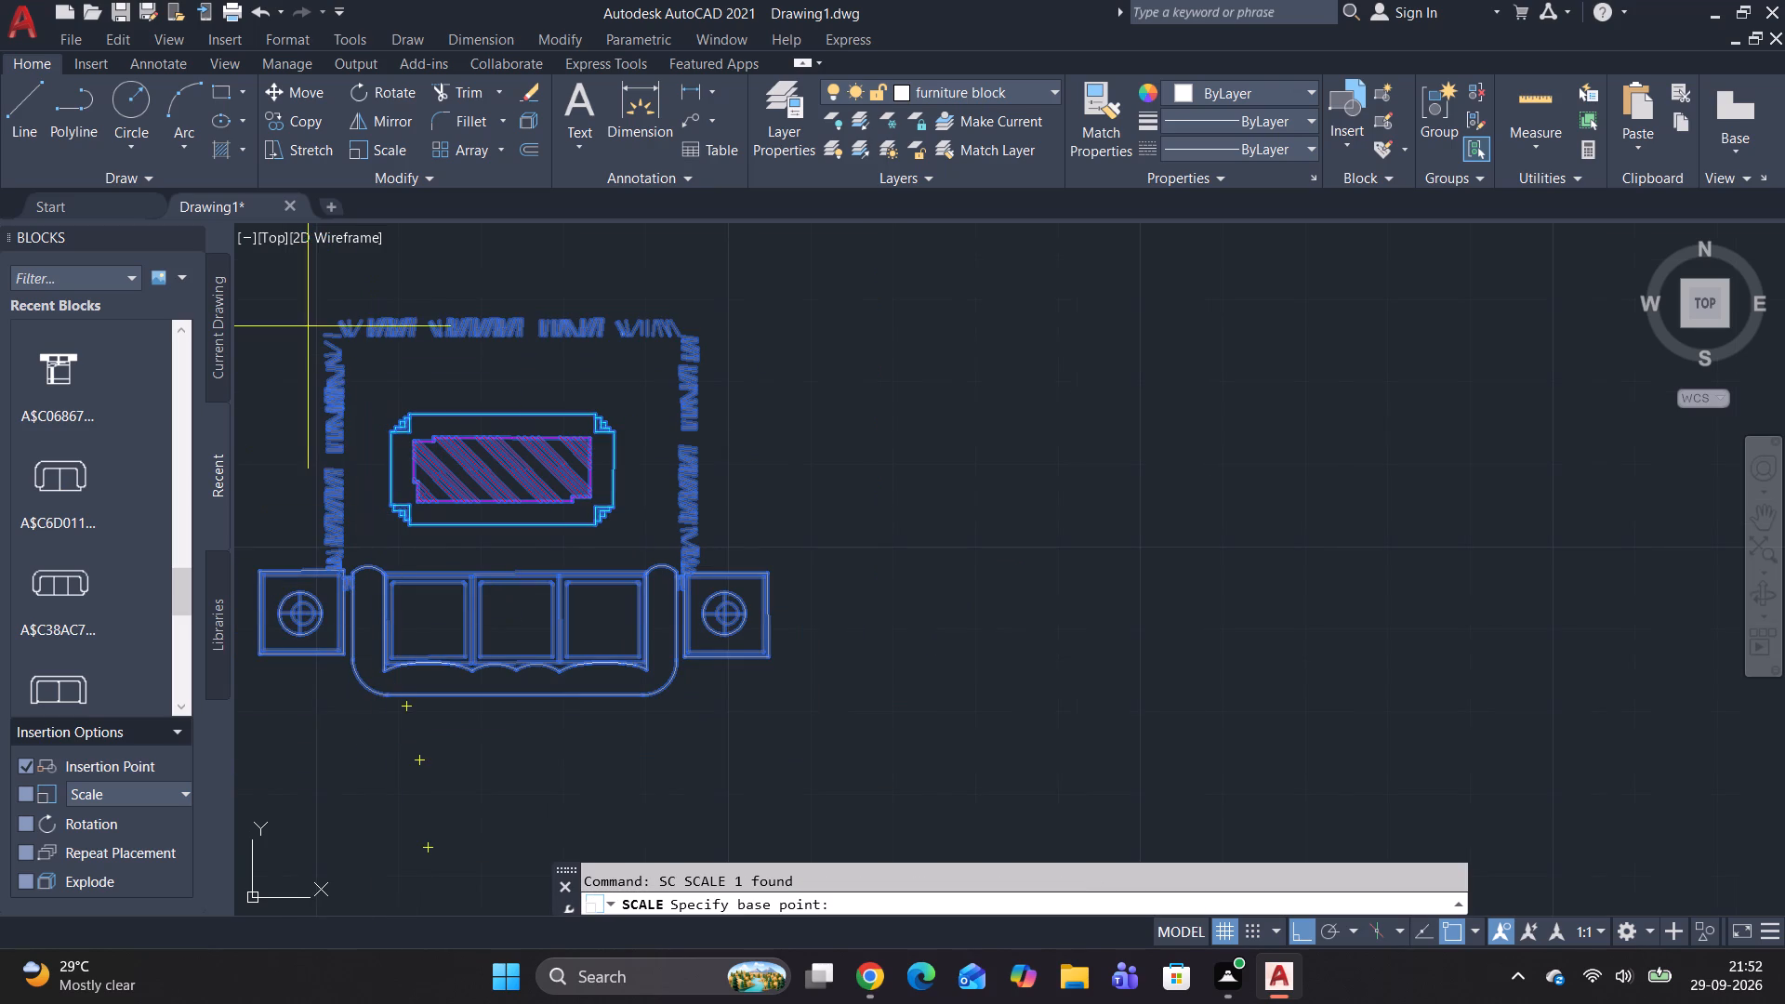
click(384, 696)
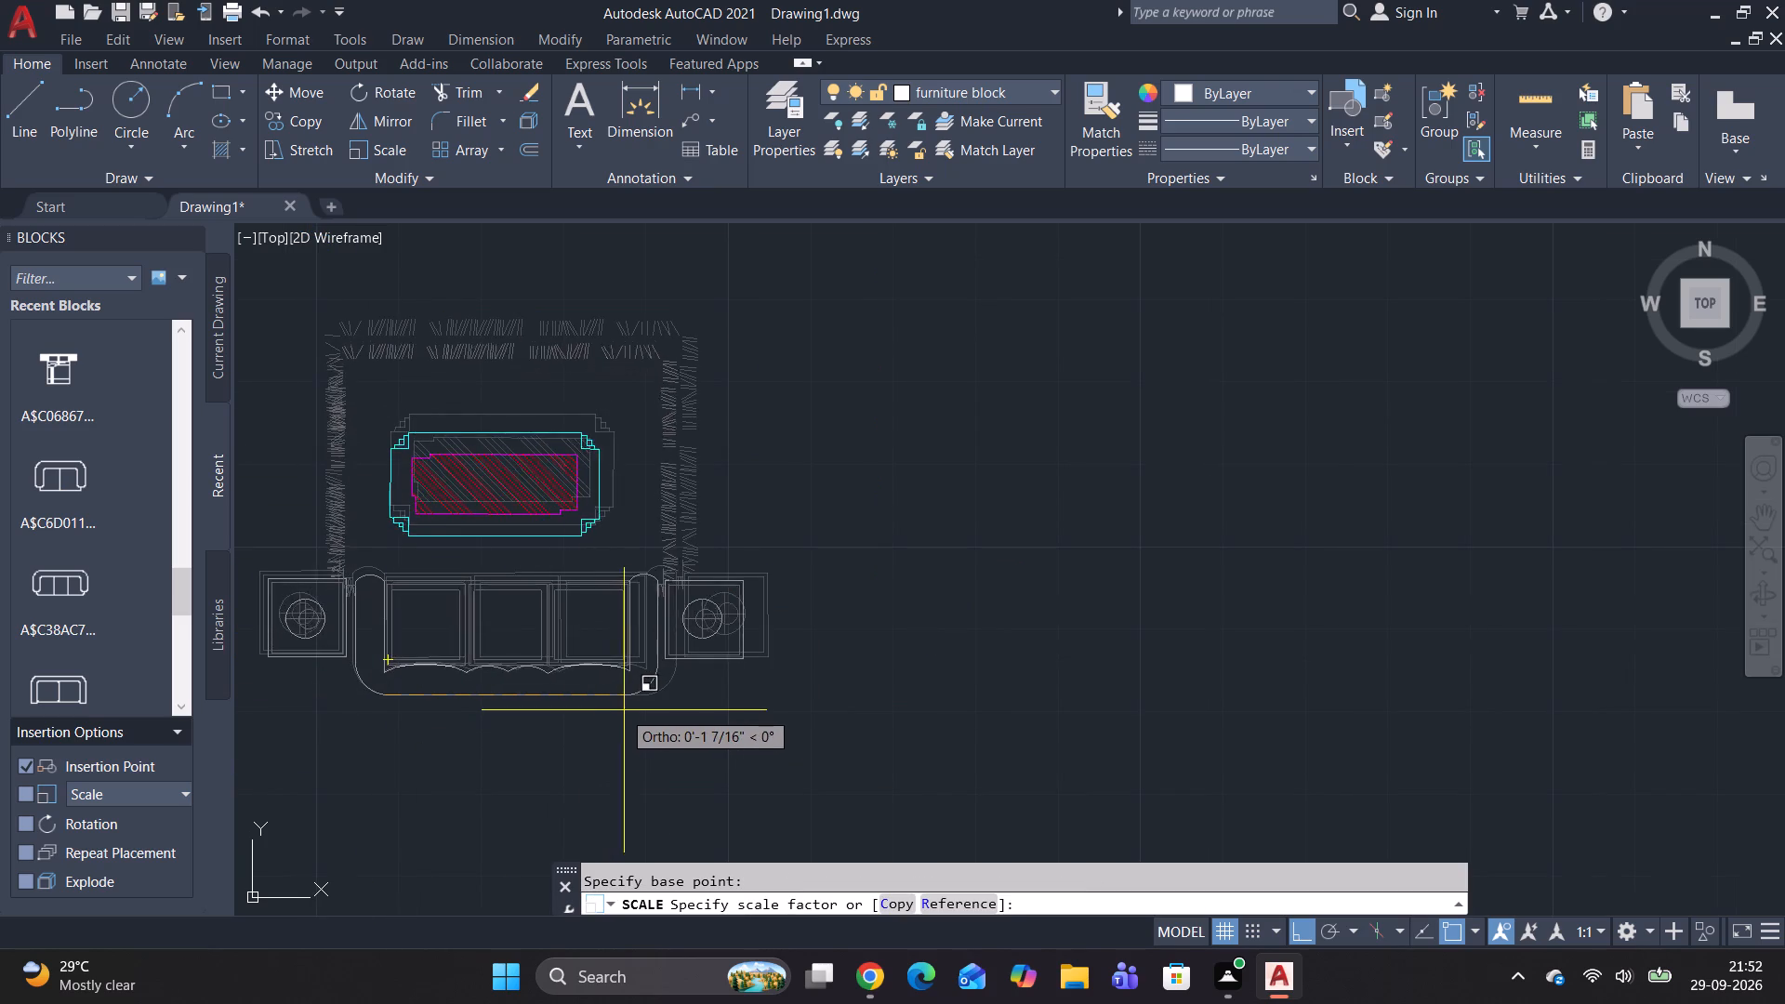
text(re)
key(space)
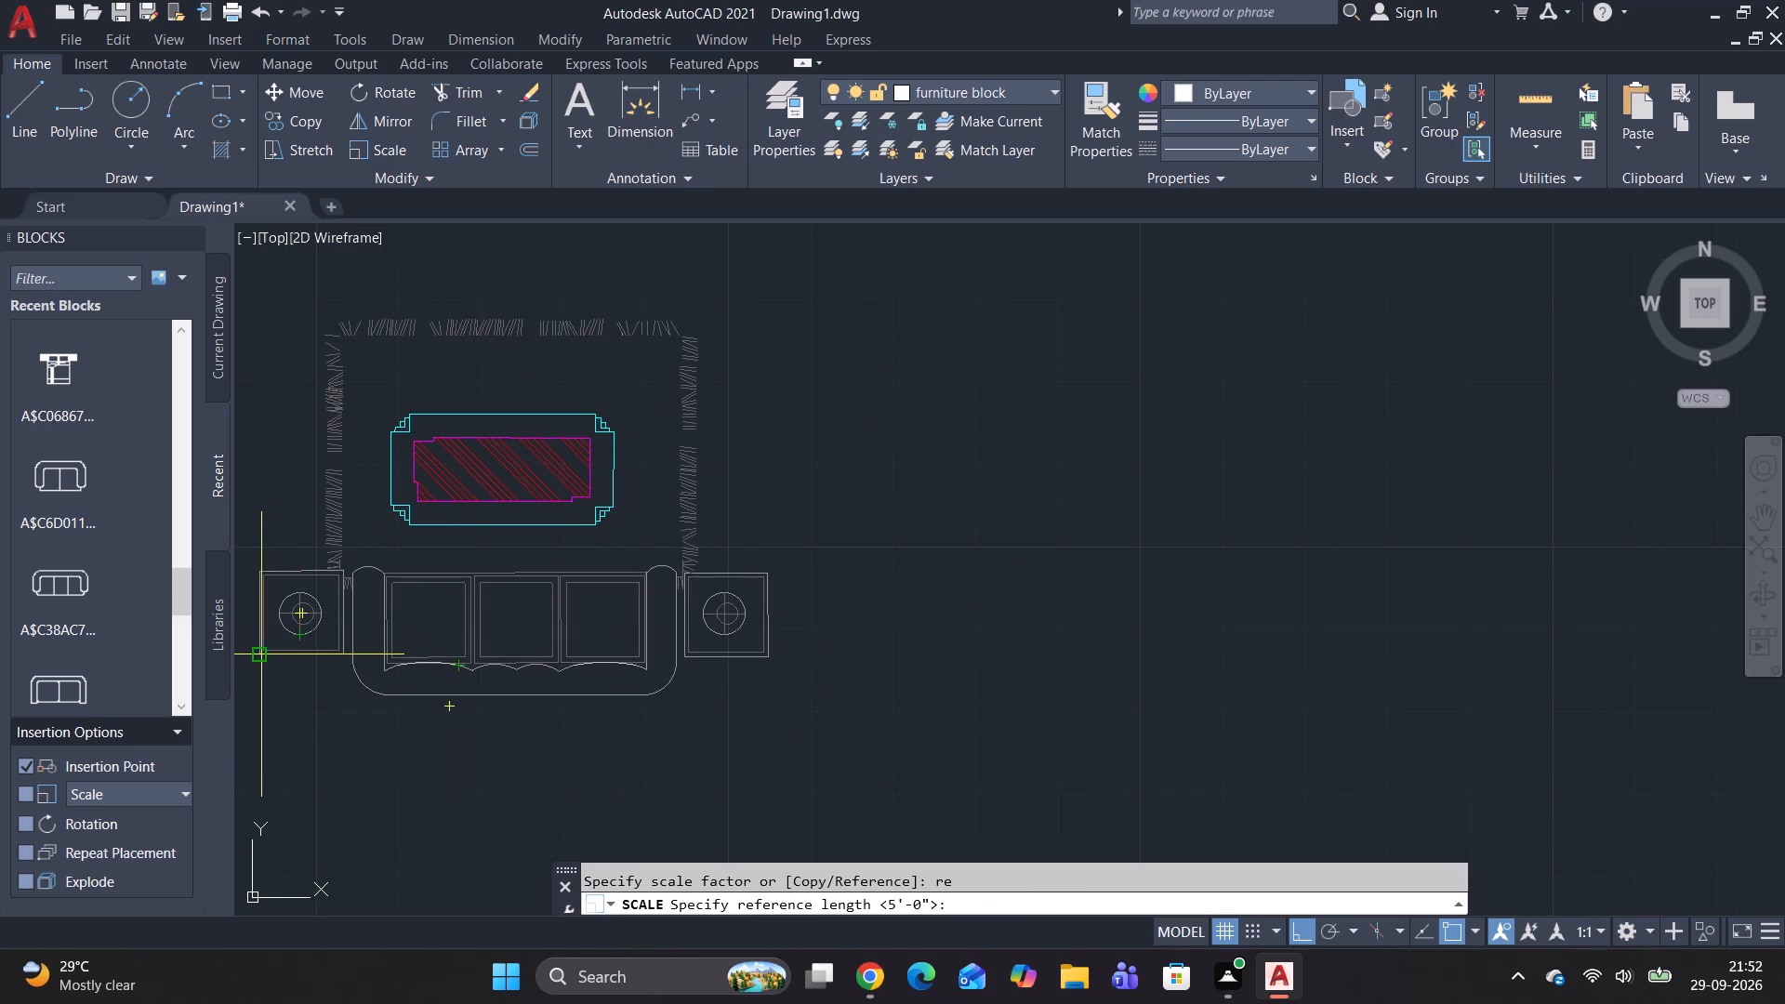
click(261, 655)
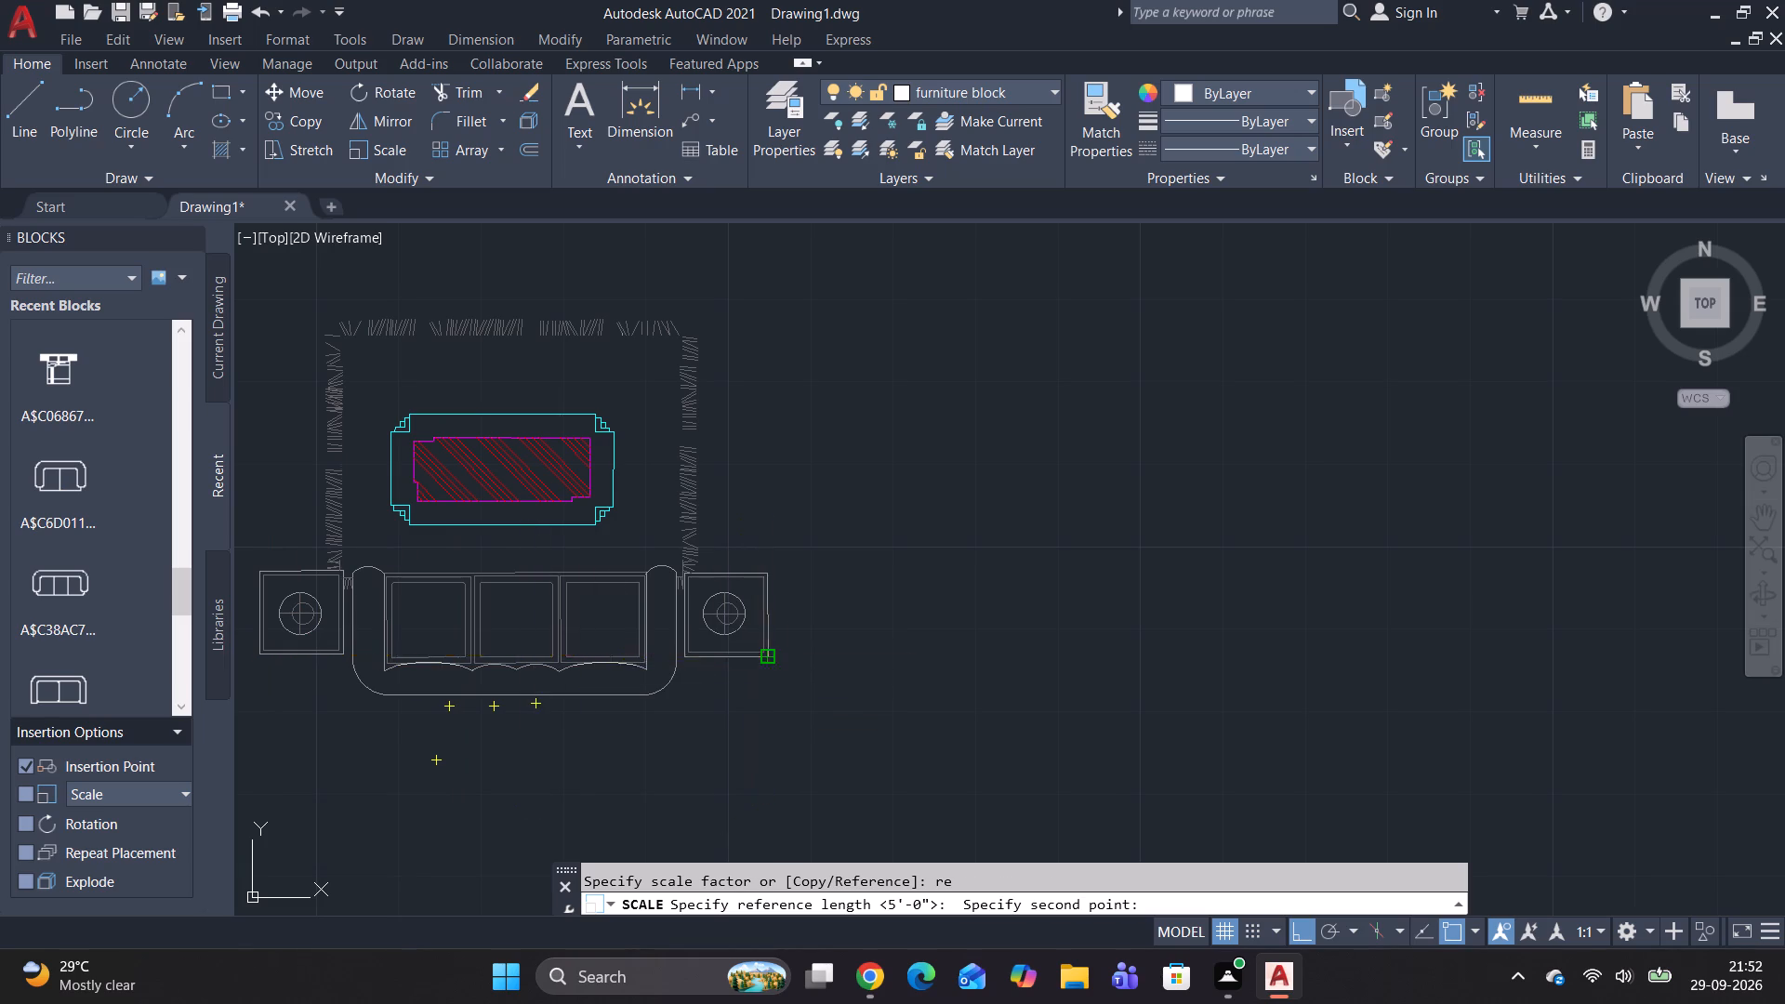
click(772, 660)
key(7)
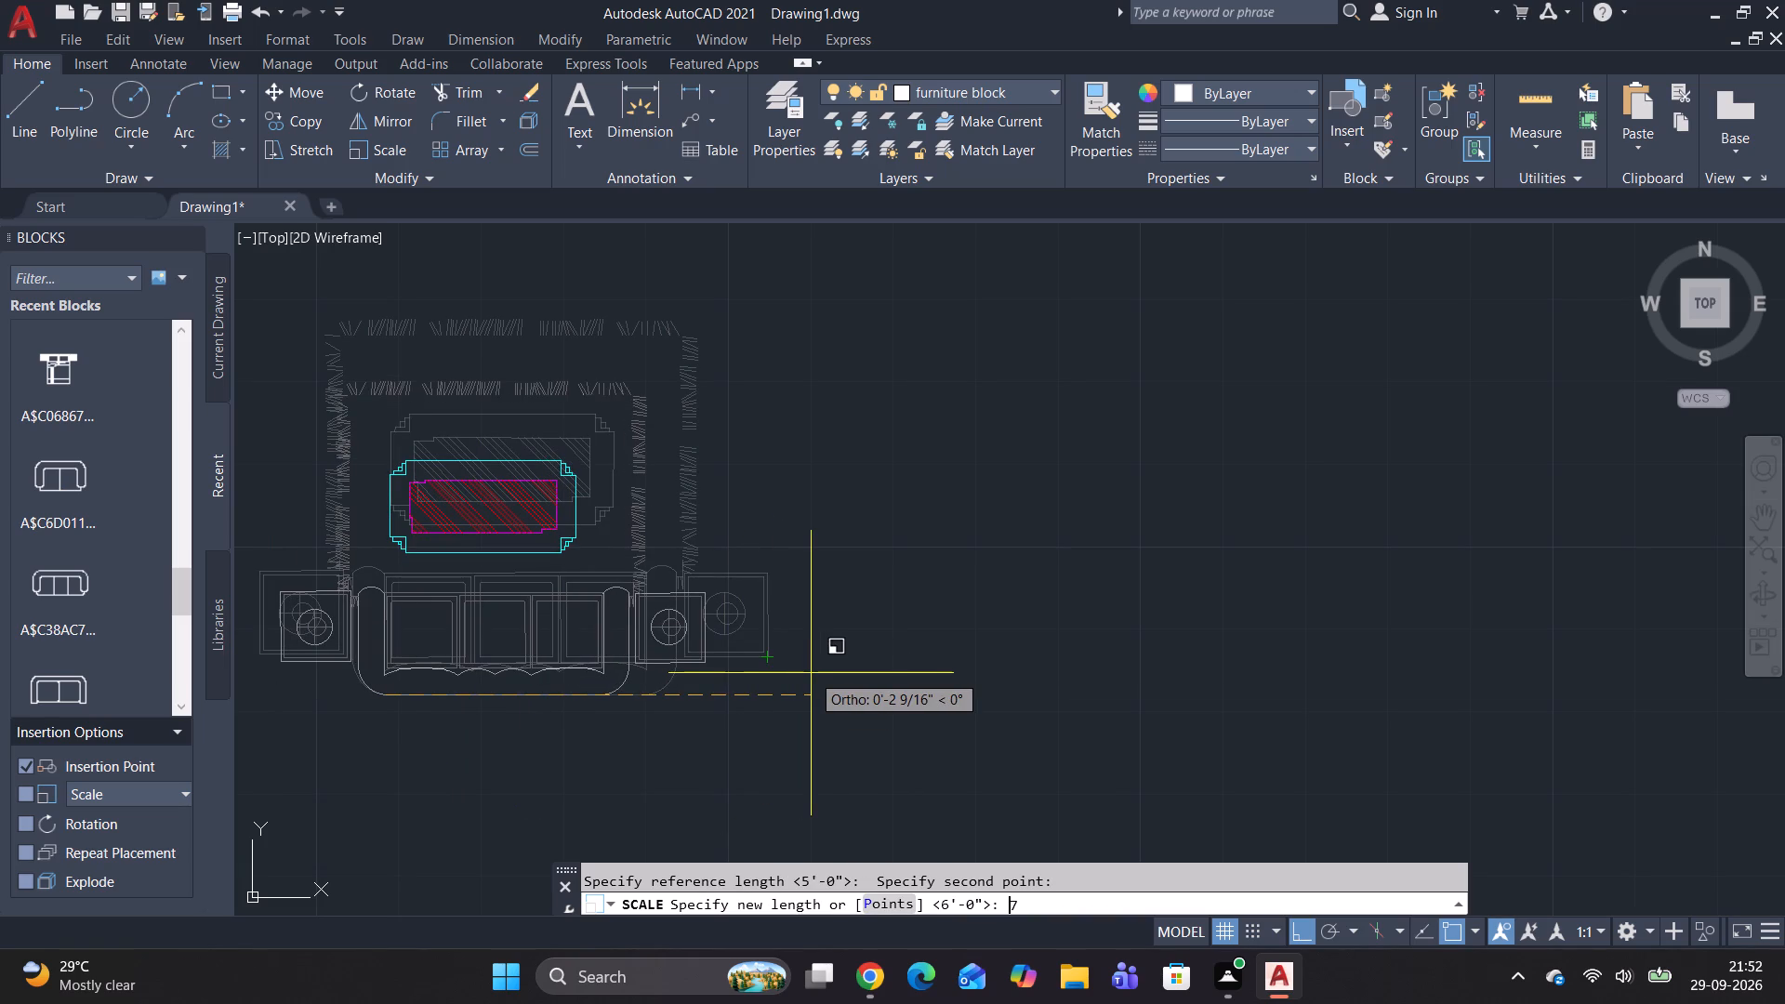
key(apostrophe)
key(Return)
Rotate the sofa set 90° clockwise about its back edge's midpoint so the seats face east.
scroll(856, 548, down, 2)
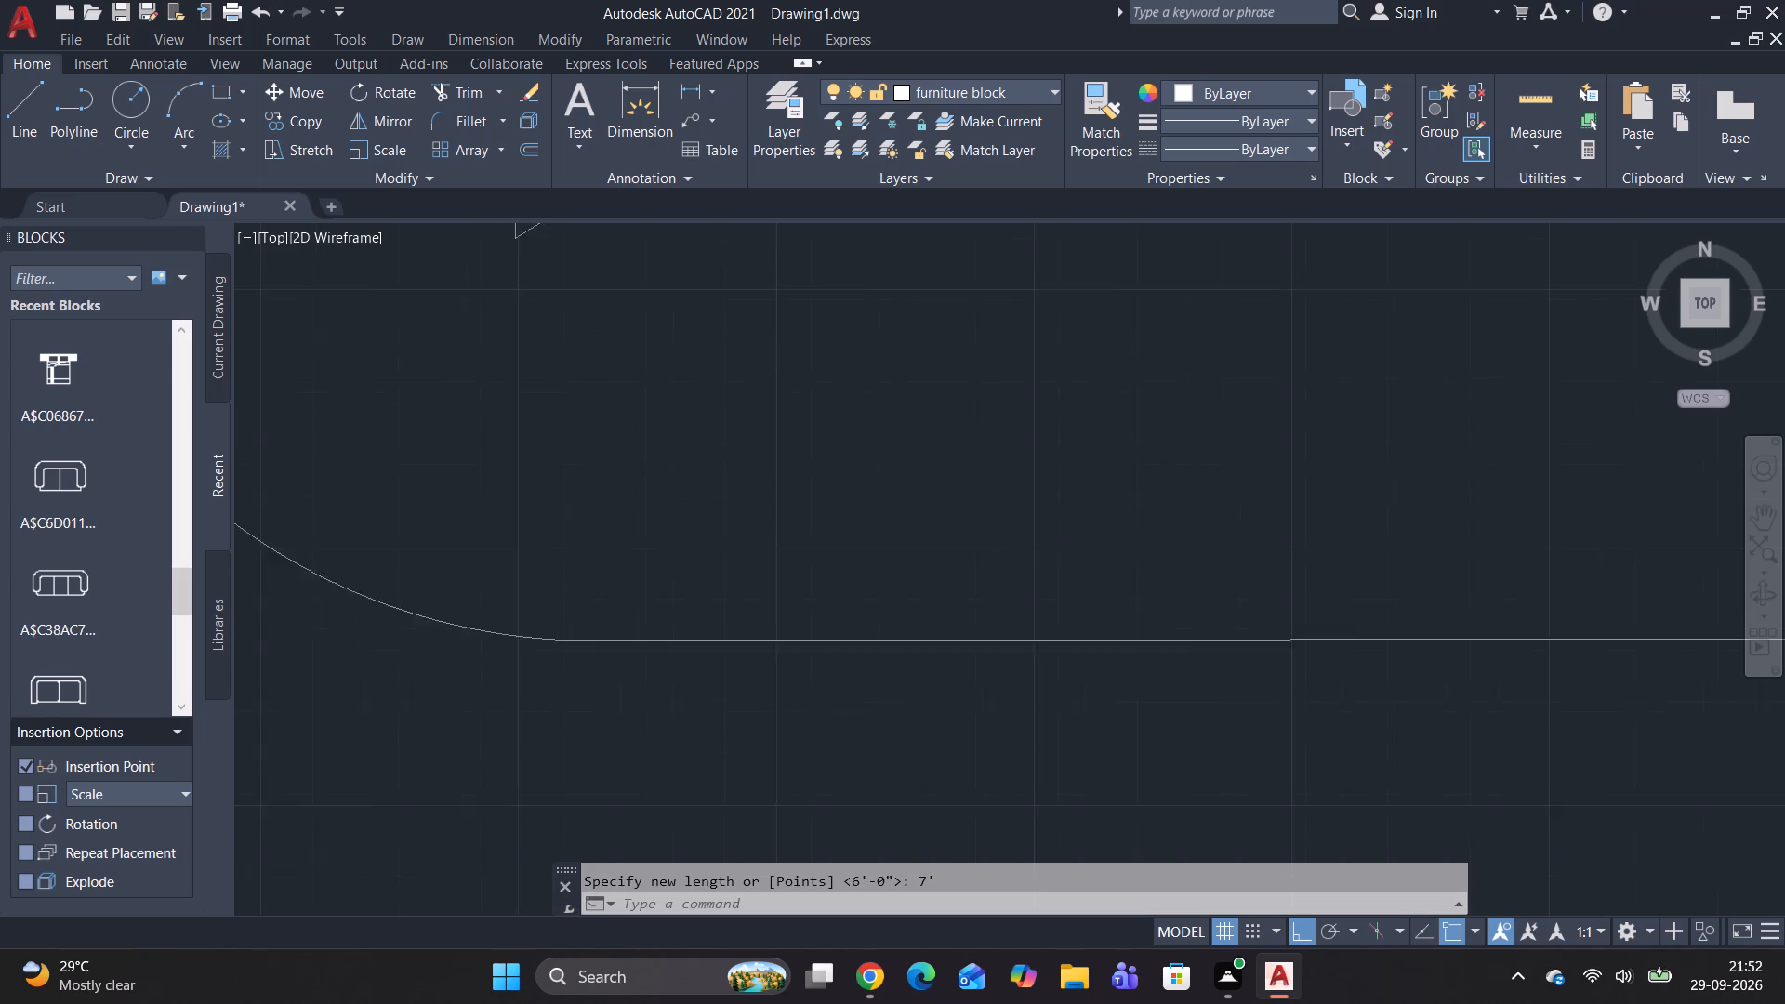
scroll(856, 548, down, 10)
scroll(869, 556, up, 2)
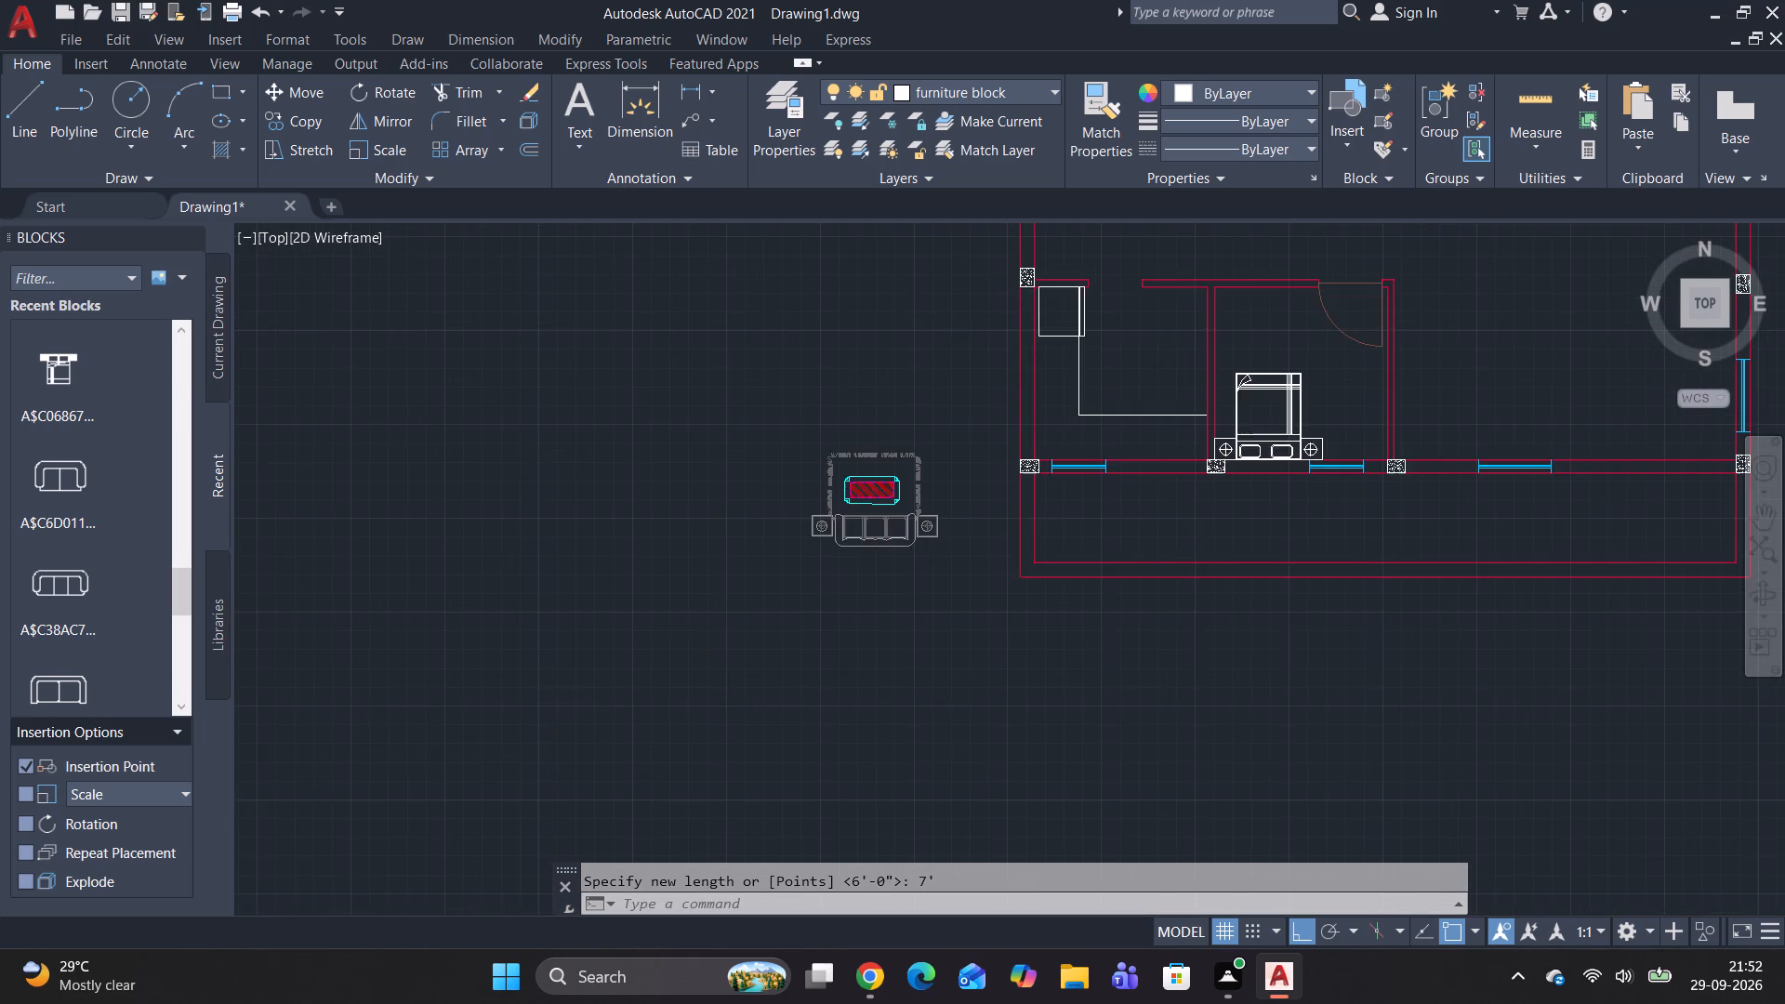
click(884, 501)
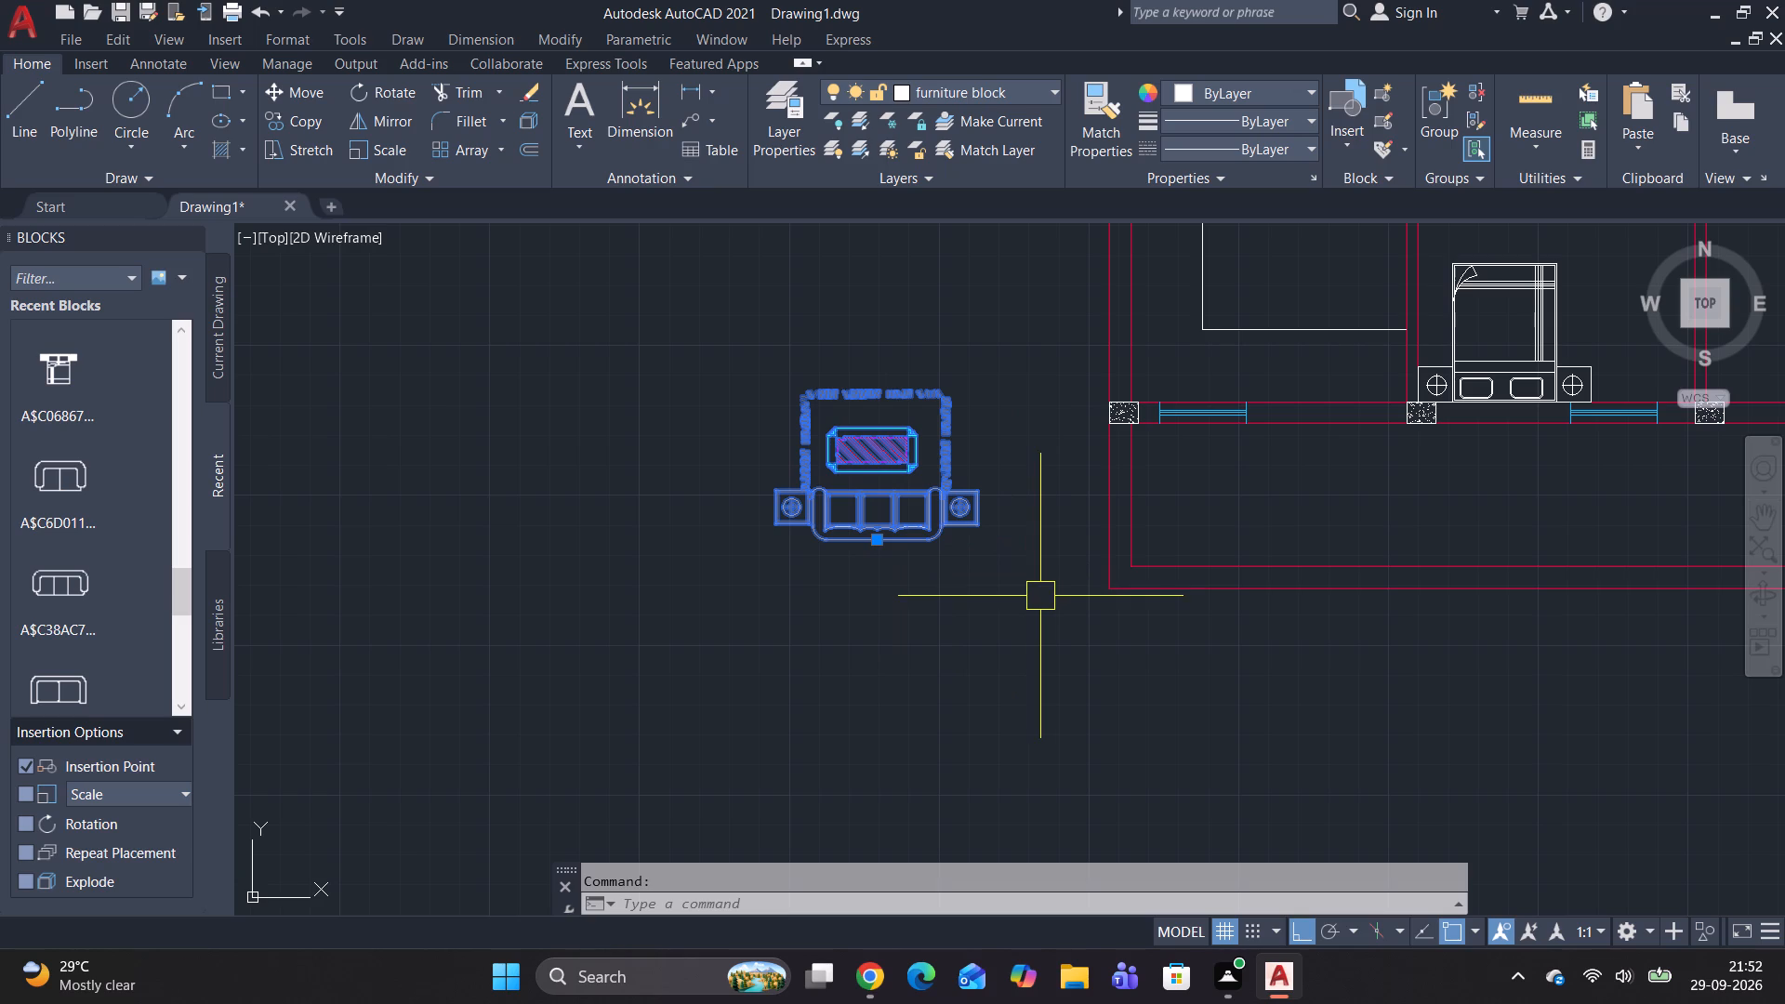
text(ro)
key(space)
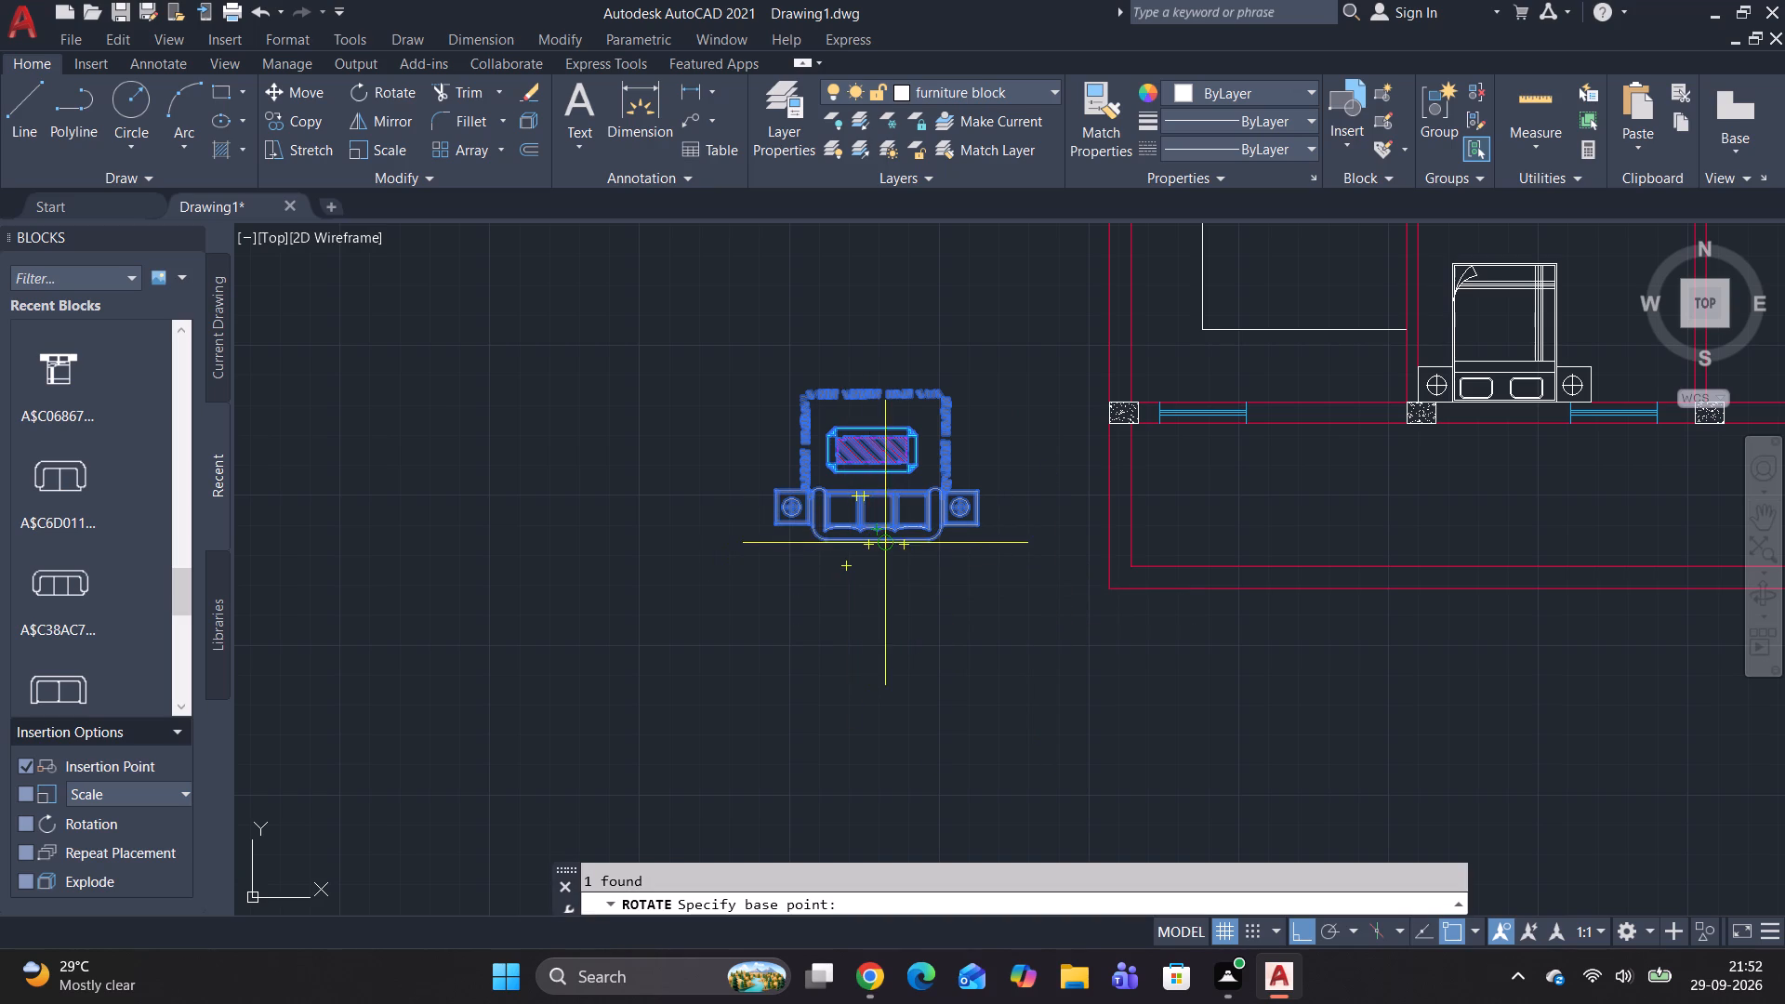
click(868, 549)
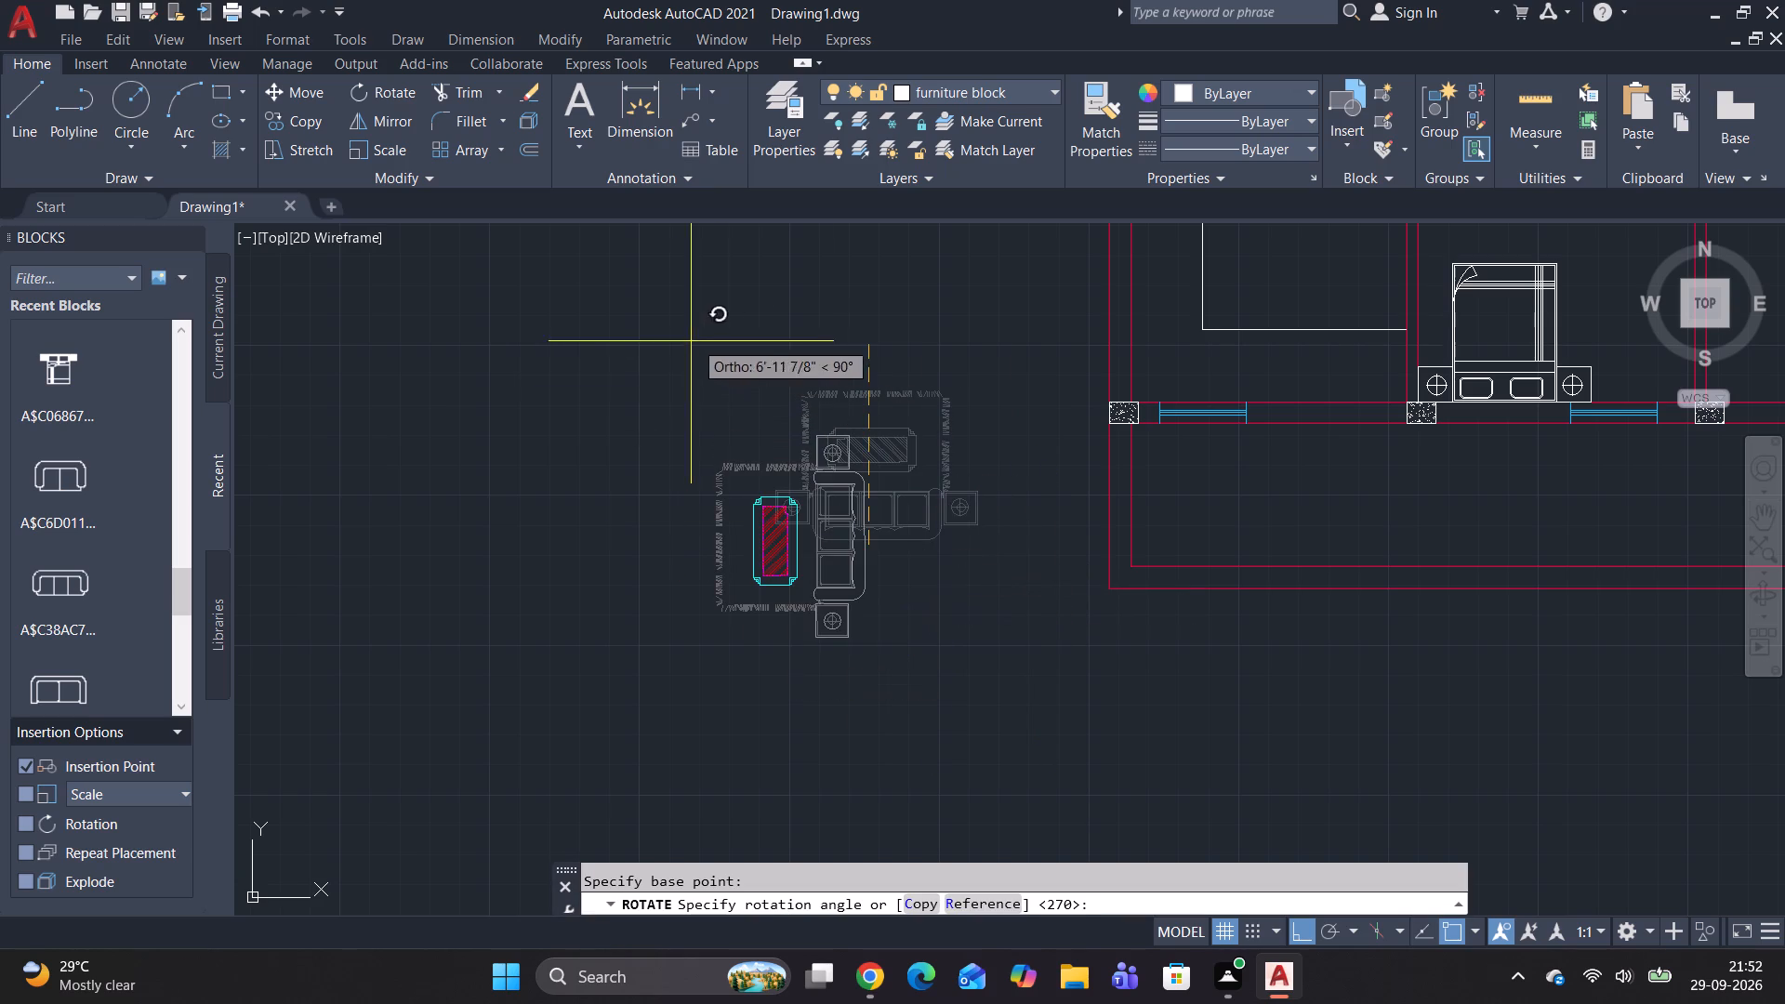
click(822, 723)
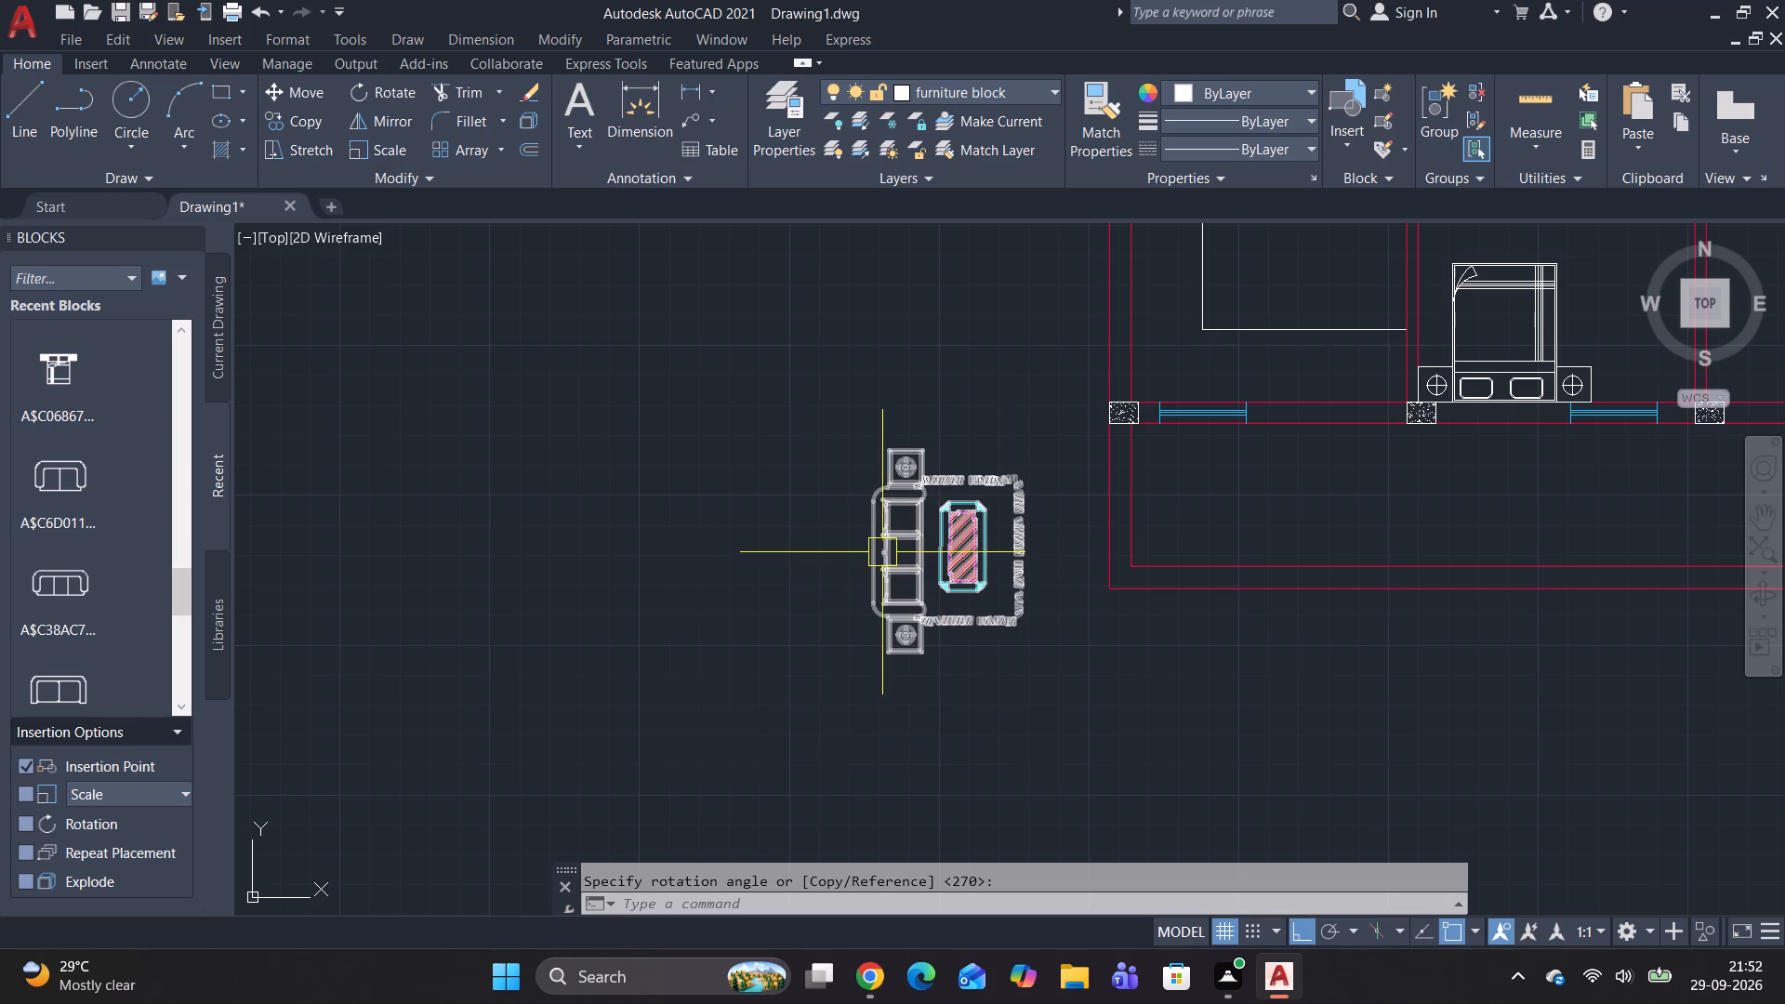
Move the sofa set by its back edge's midpoint horizontally east, to just past the bedroom's east wall line.
click(935, 548)
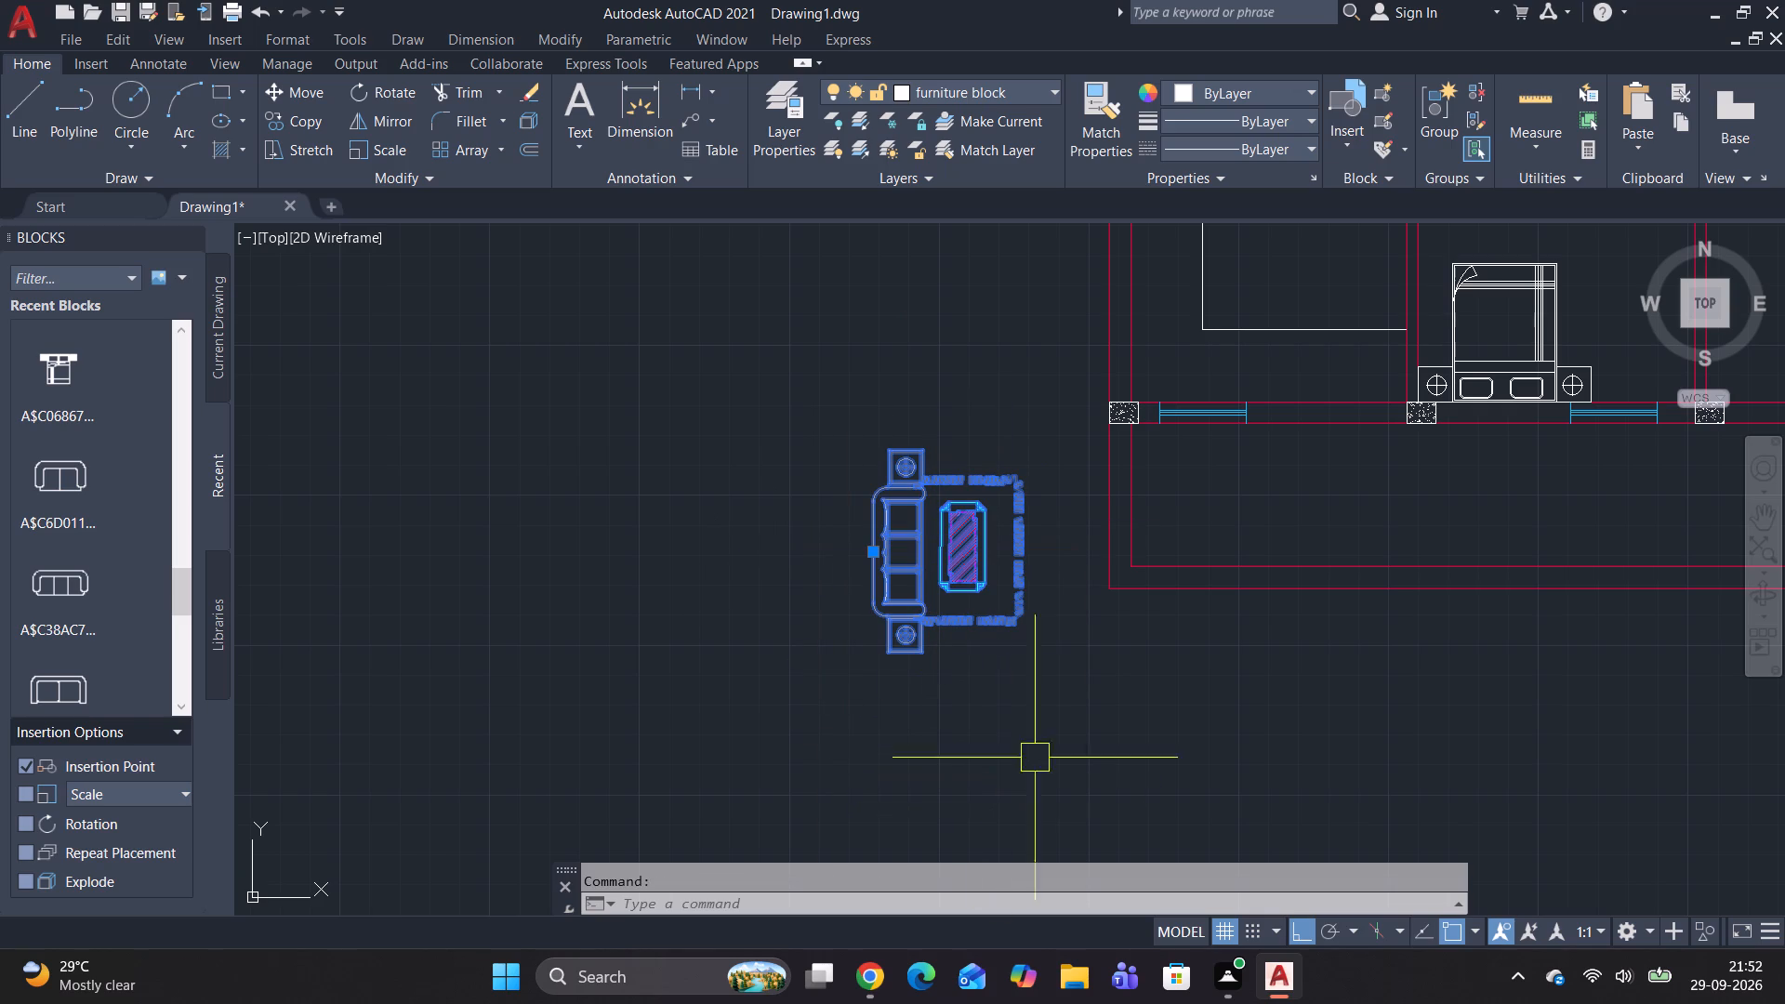
key(m)
key(space)
click(886, 548)
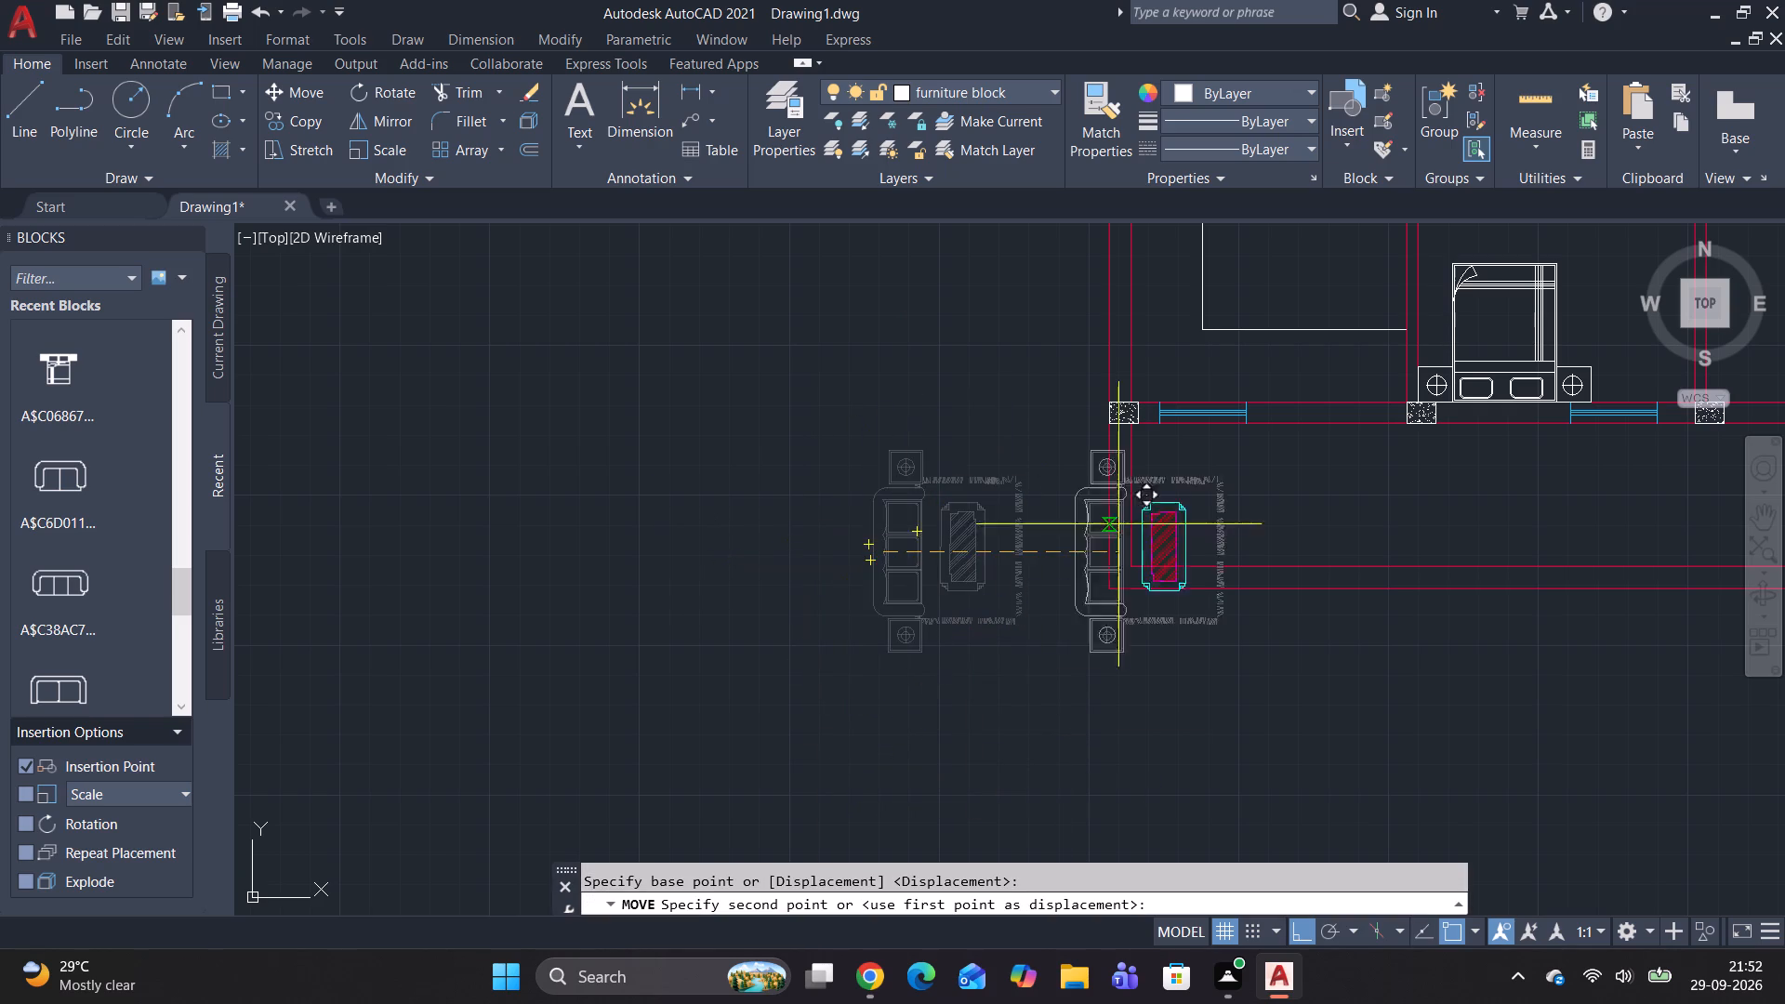
scroll(1440, 510, down, 1)
middle_drag(1440, 510, 762, 664)
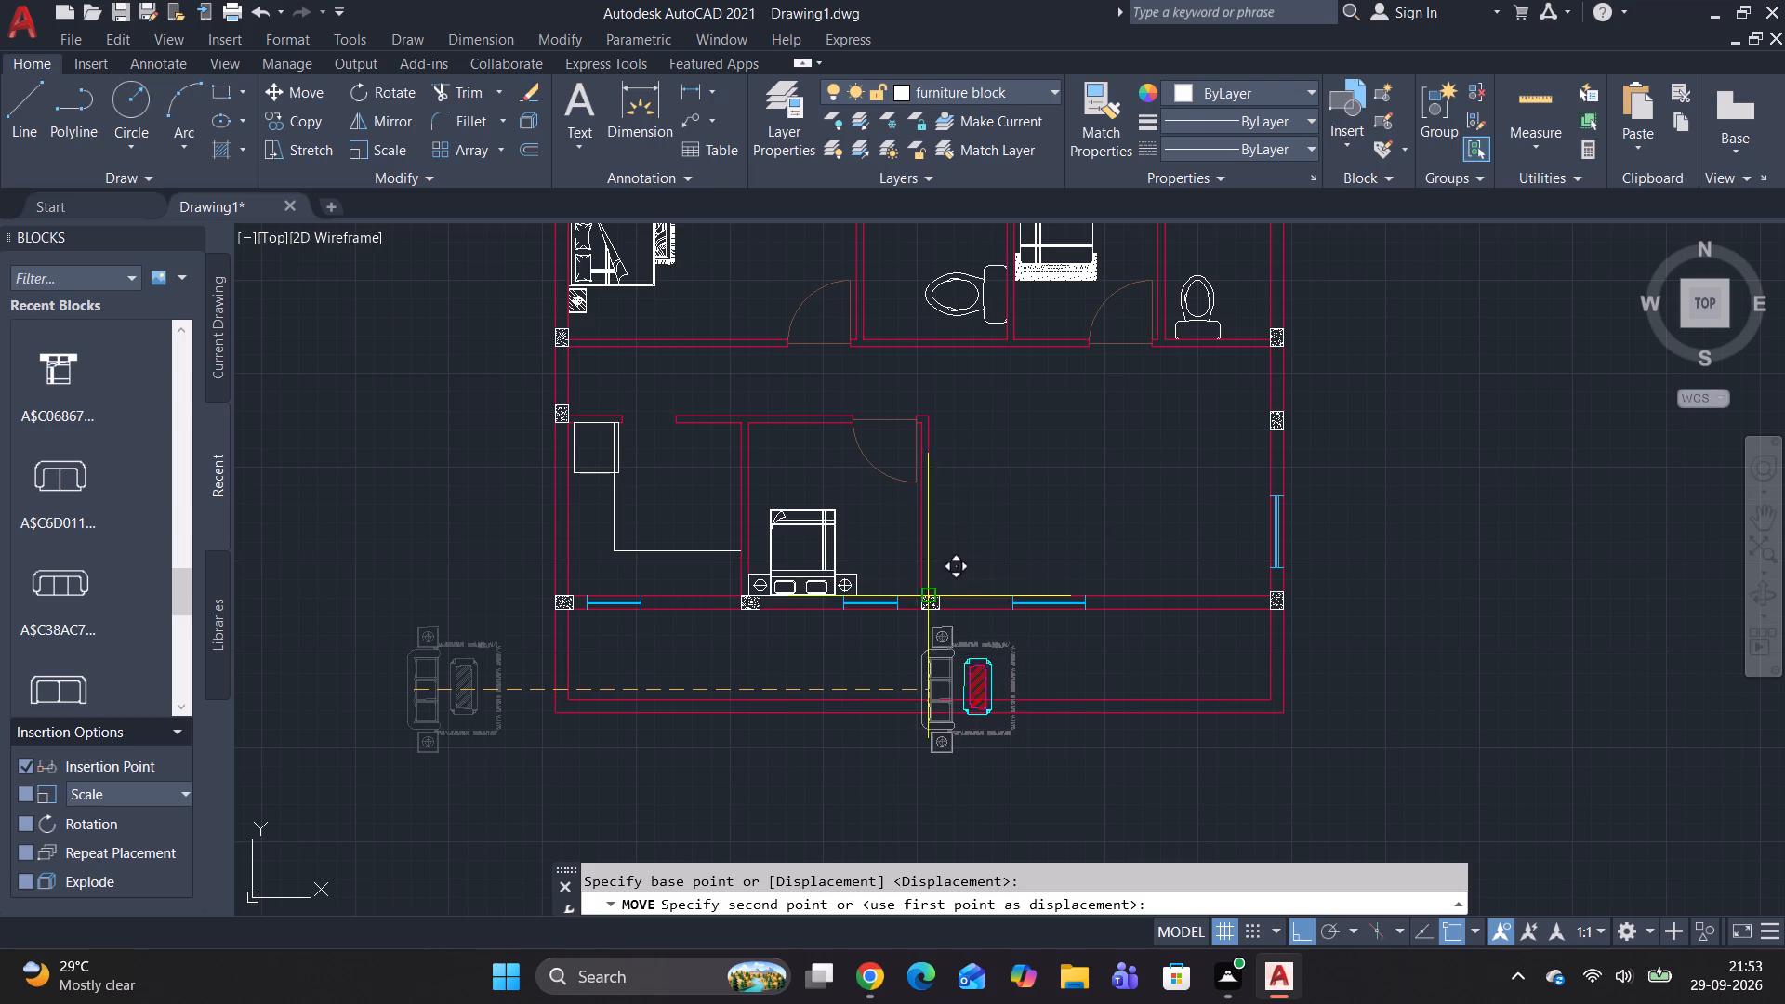
click(974, 502)
click(979, 505)
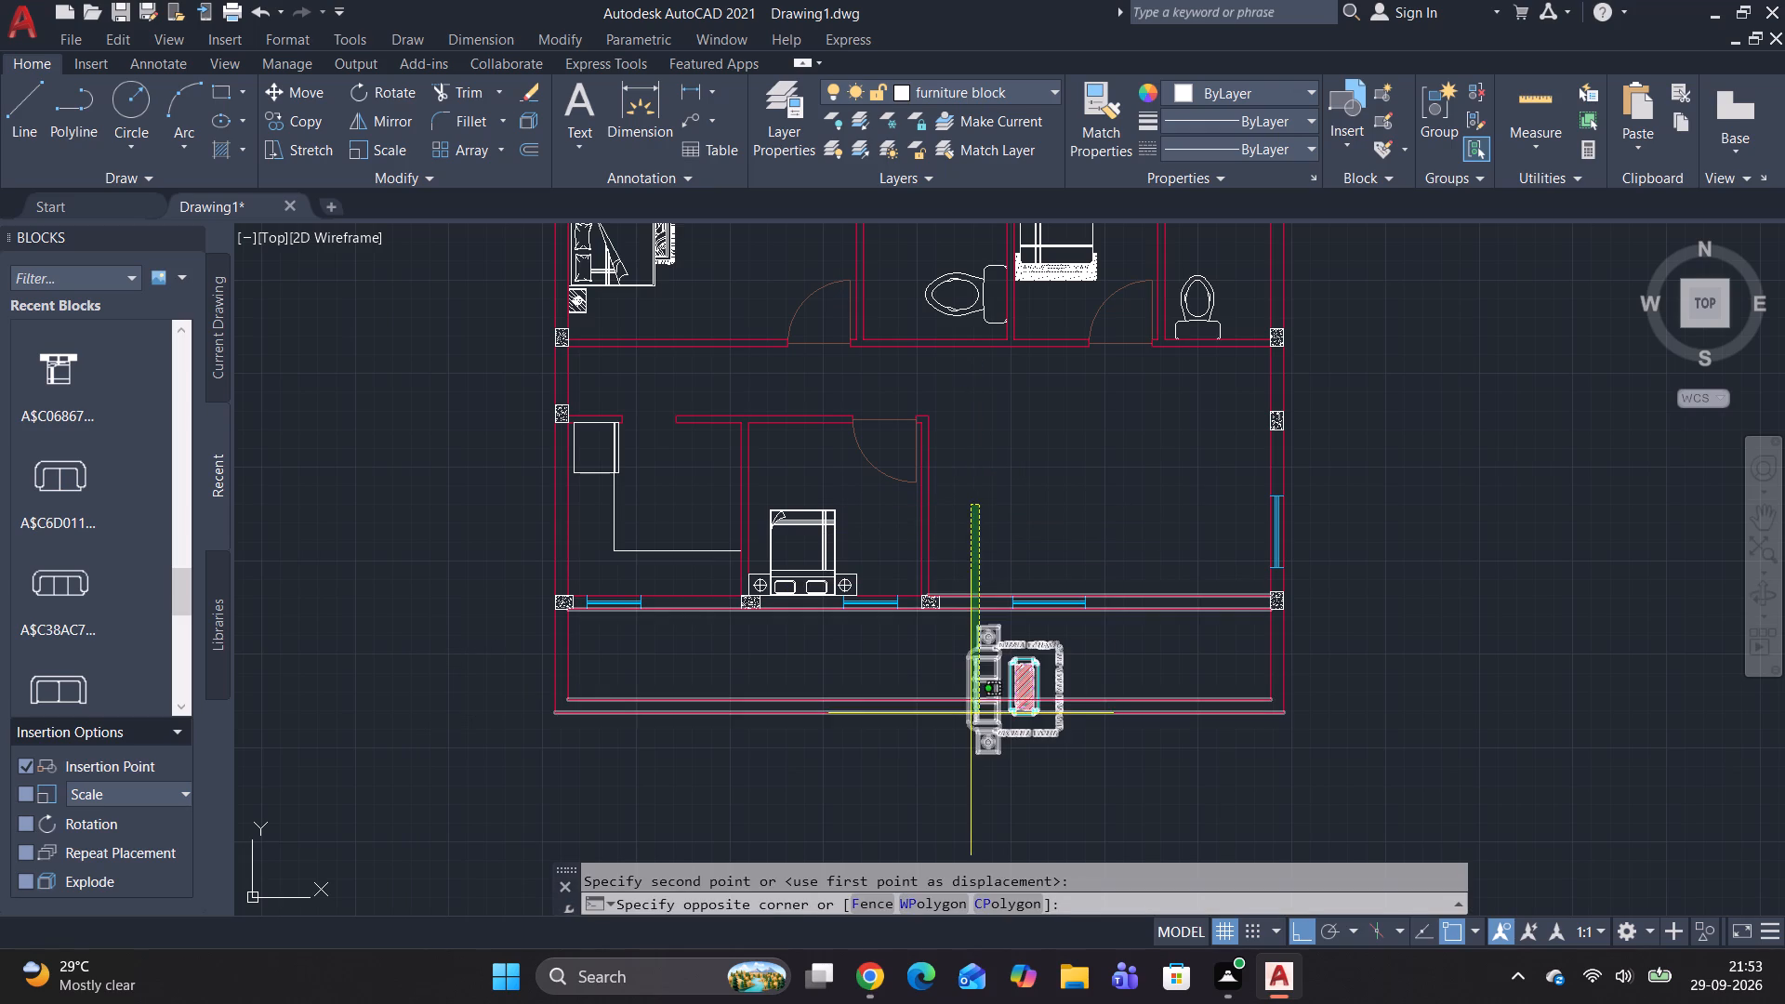
key(Escape)
Move the sofa set by its south side table's southwest corner to the inner southwest corner of the large east room.
click(995, 697)
text(m)
key(space)
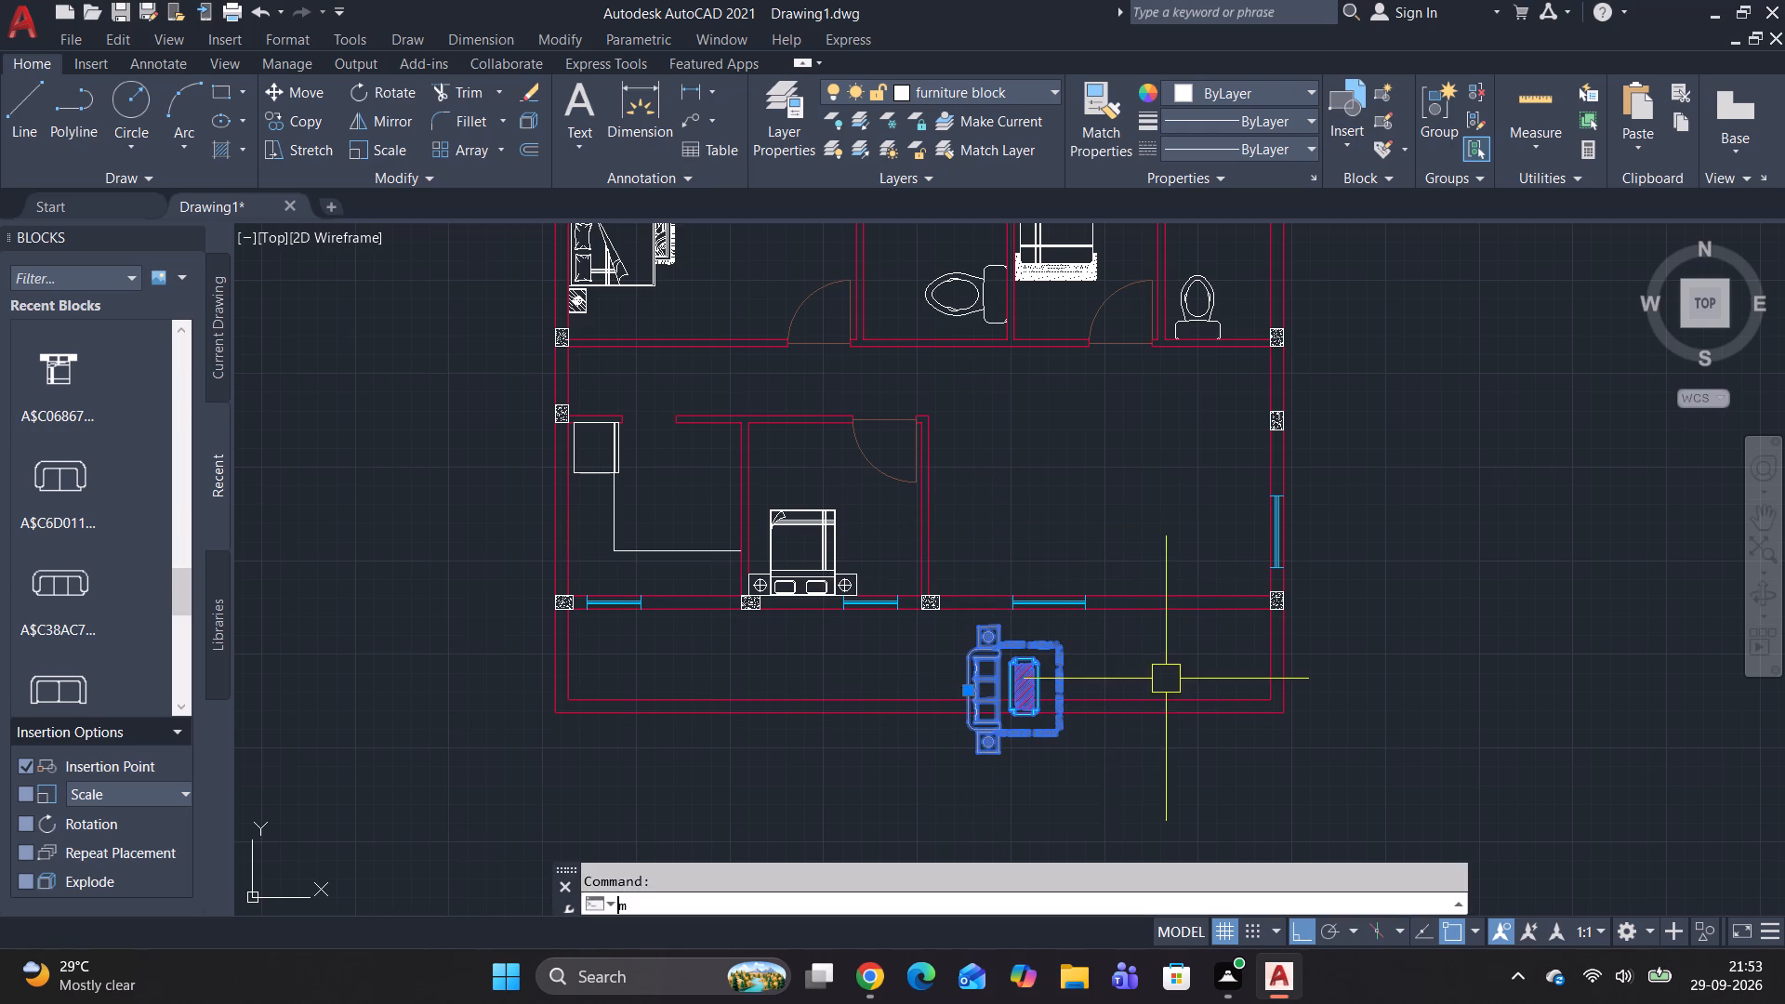
drag(981, 748, 972, 733)
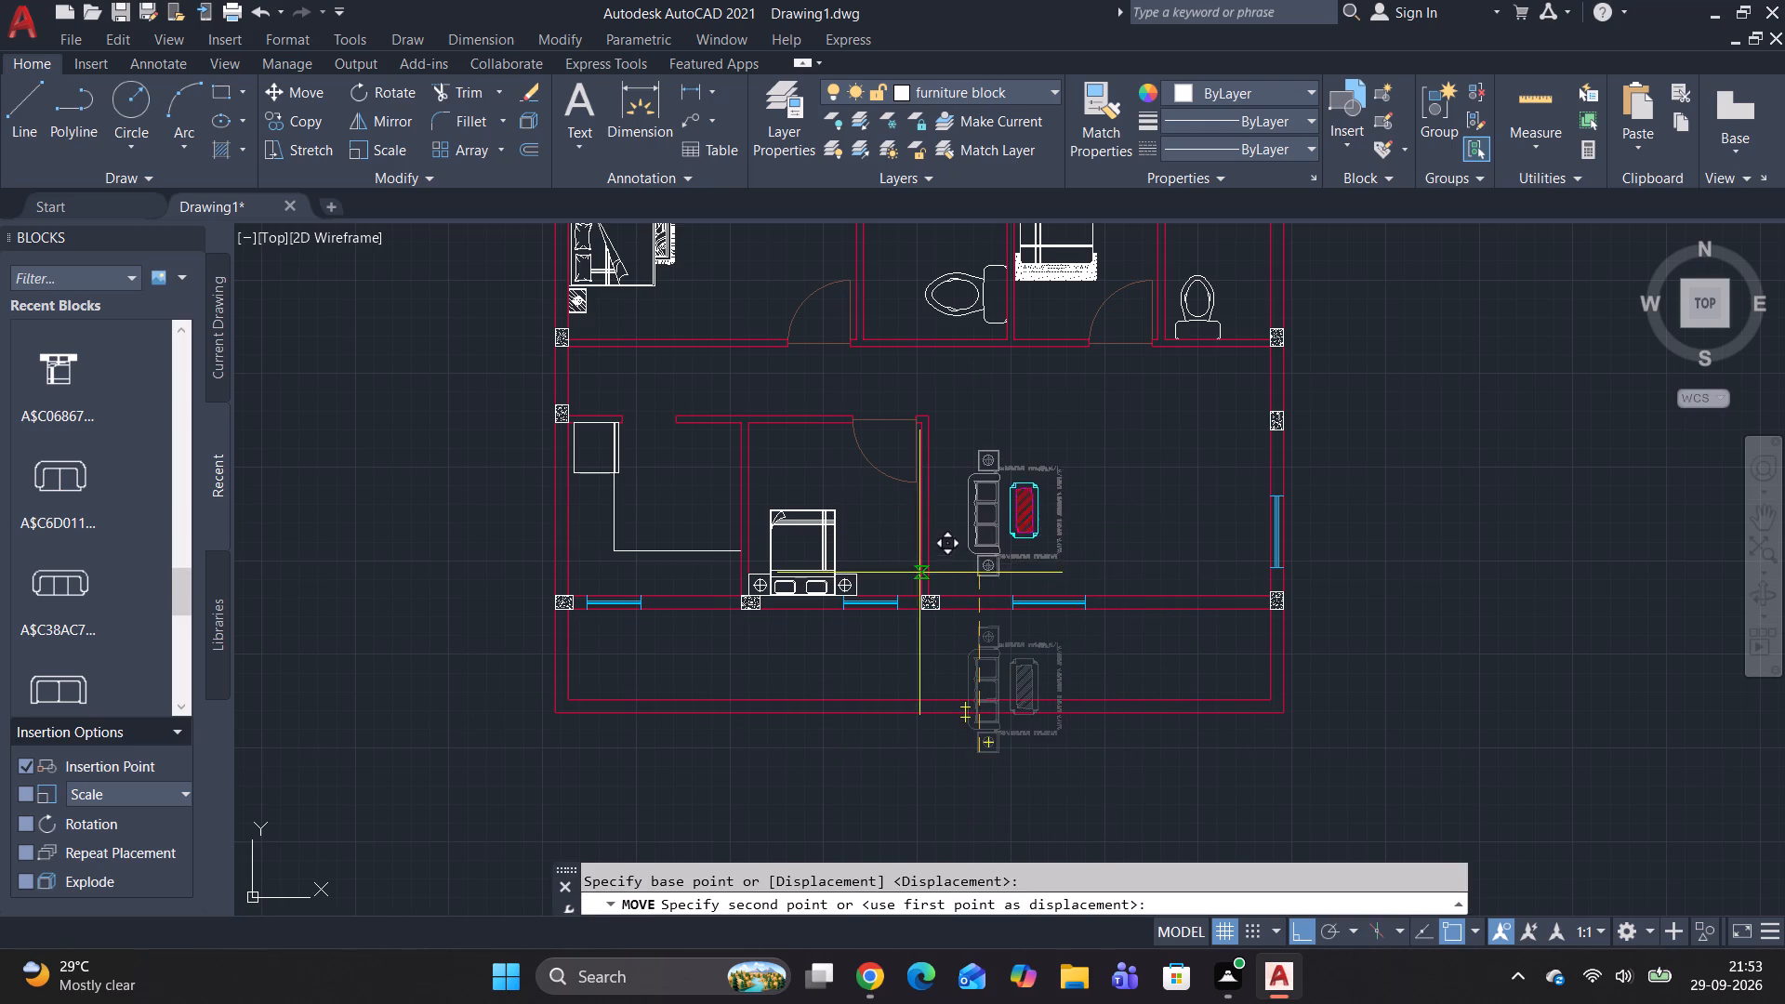
scroll(922, 592, up, 3)
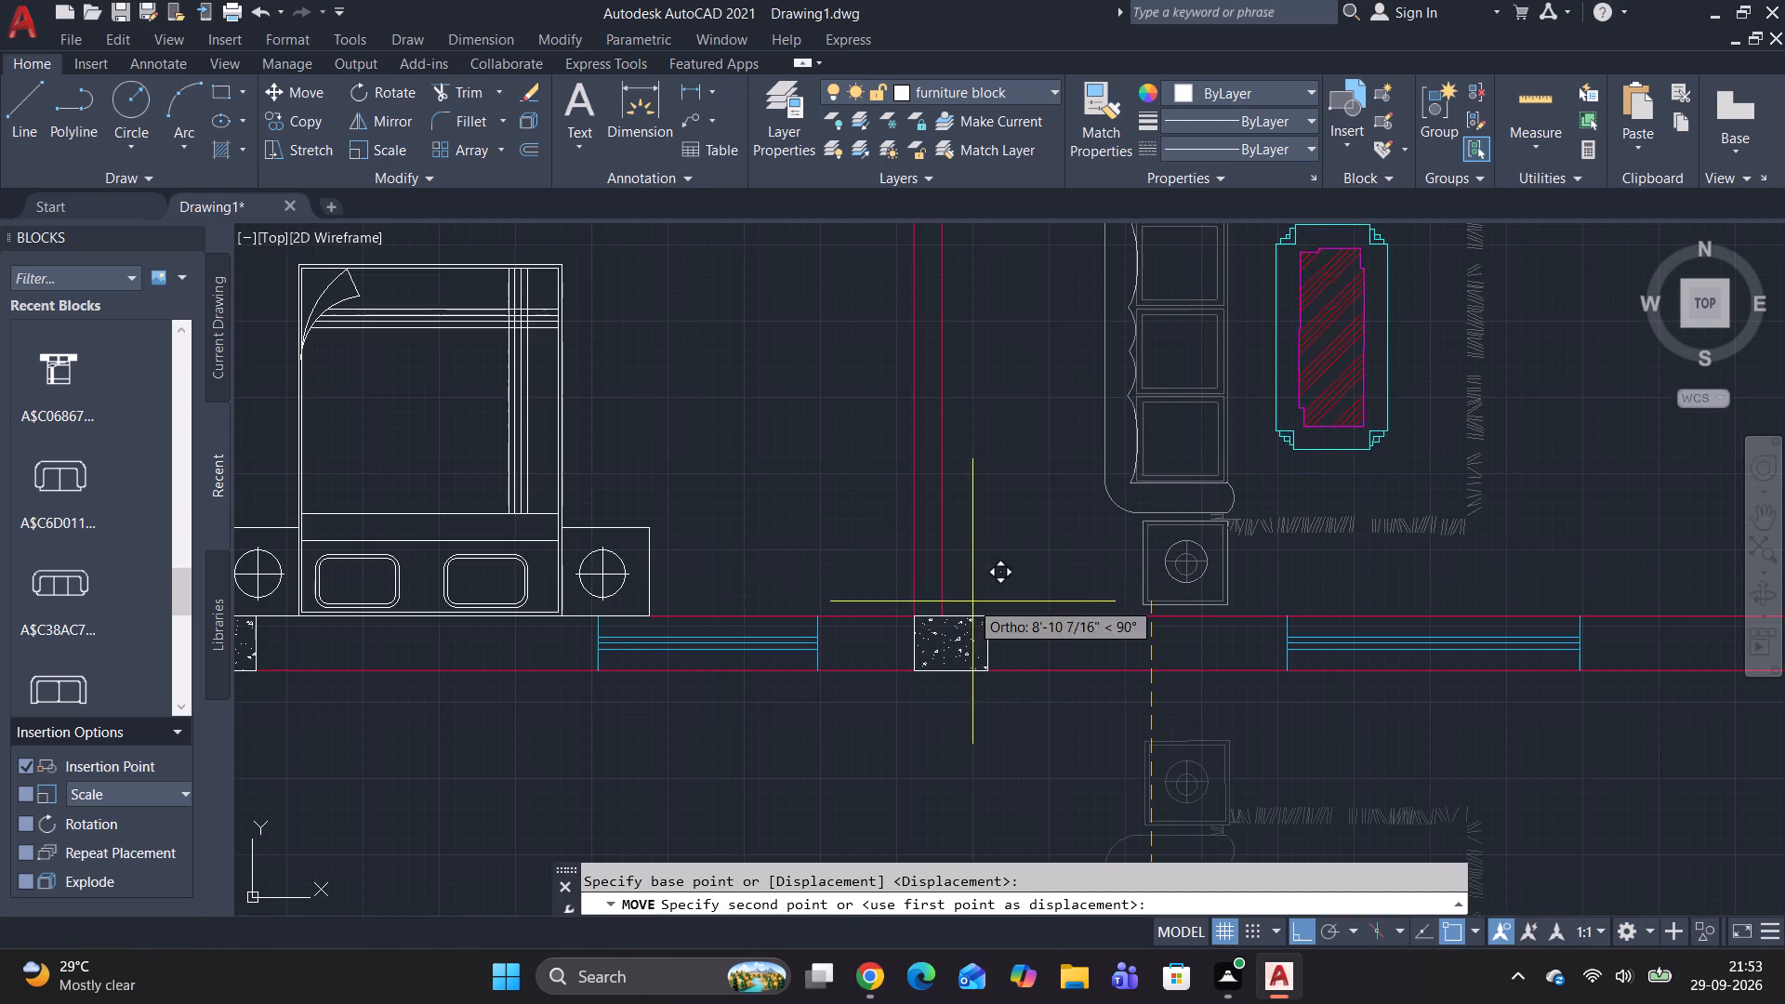
click(937, 615)
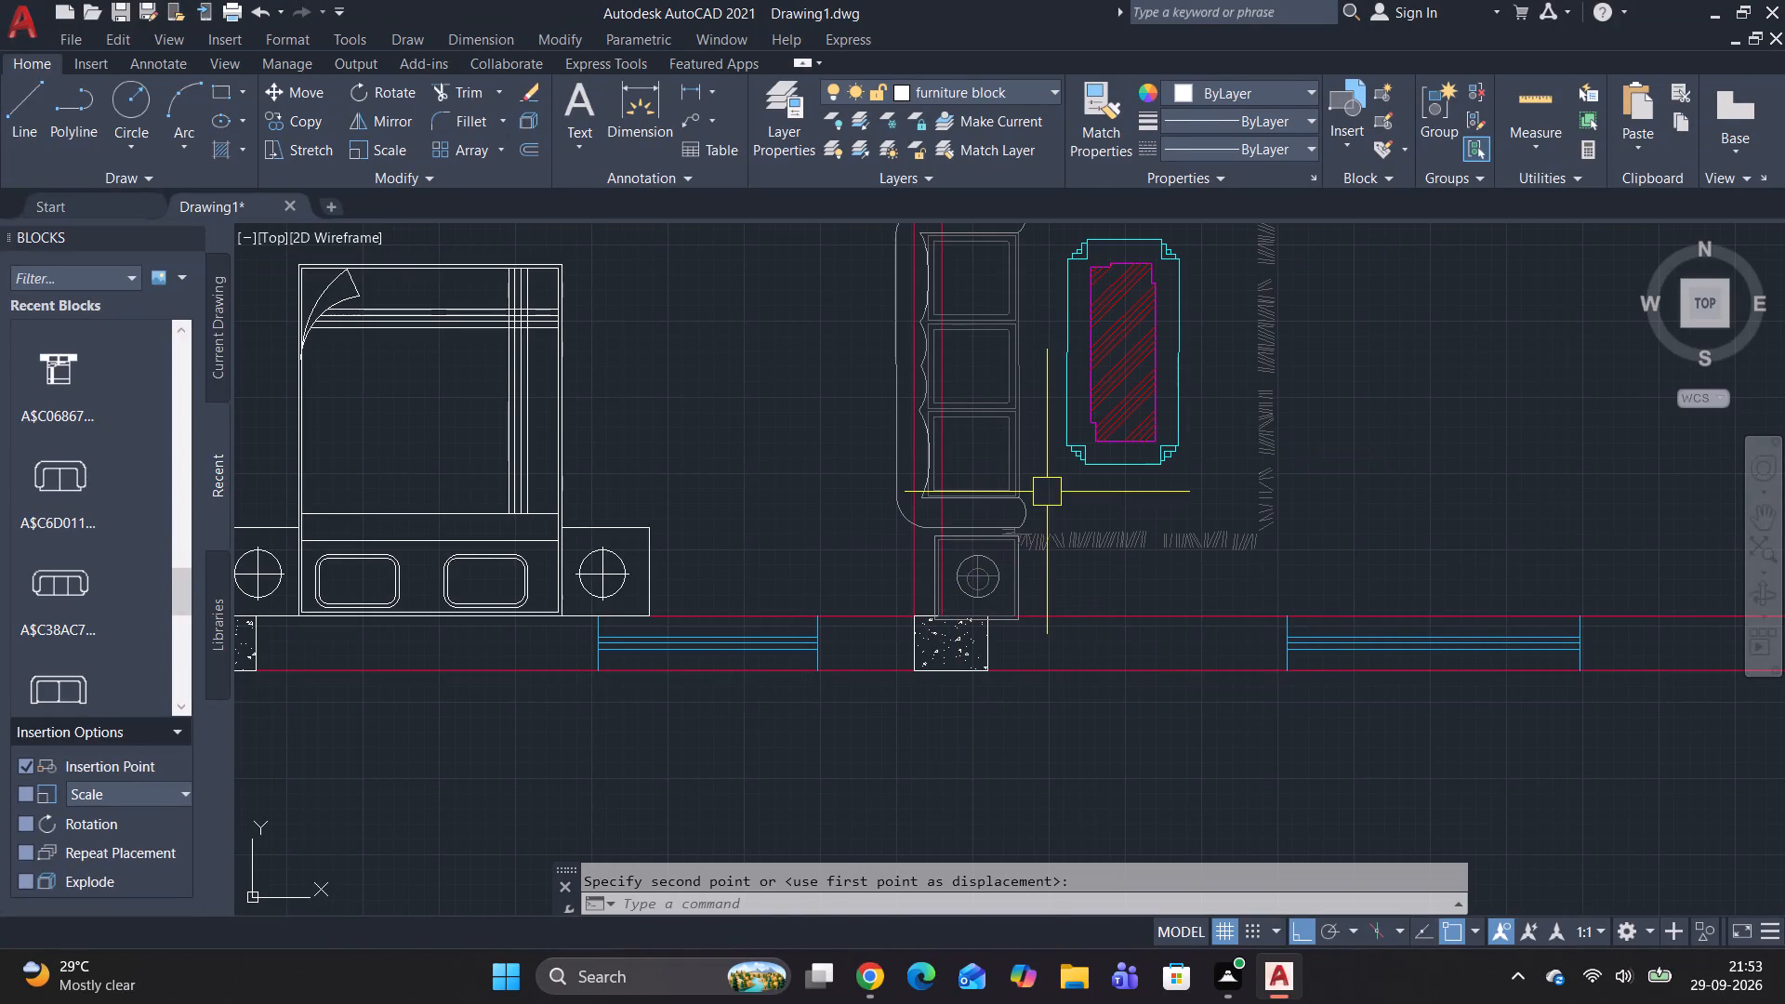
Shift the sofa set slightly northeast from its south side table's corner, clear of the column and south wall.
click(1047, 492)
click(1061, 483)
click(981, 490)
key(m)
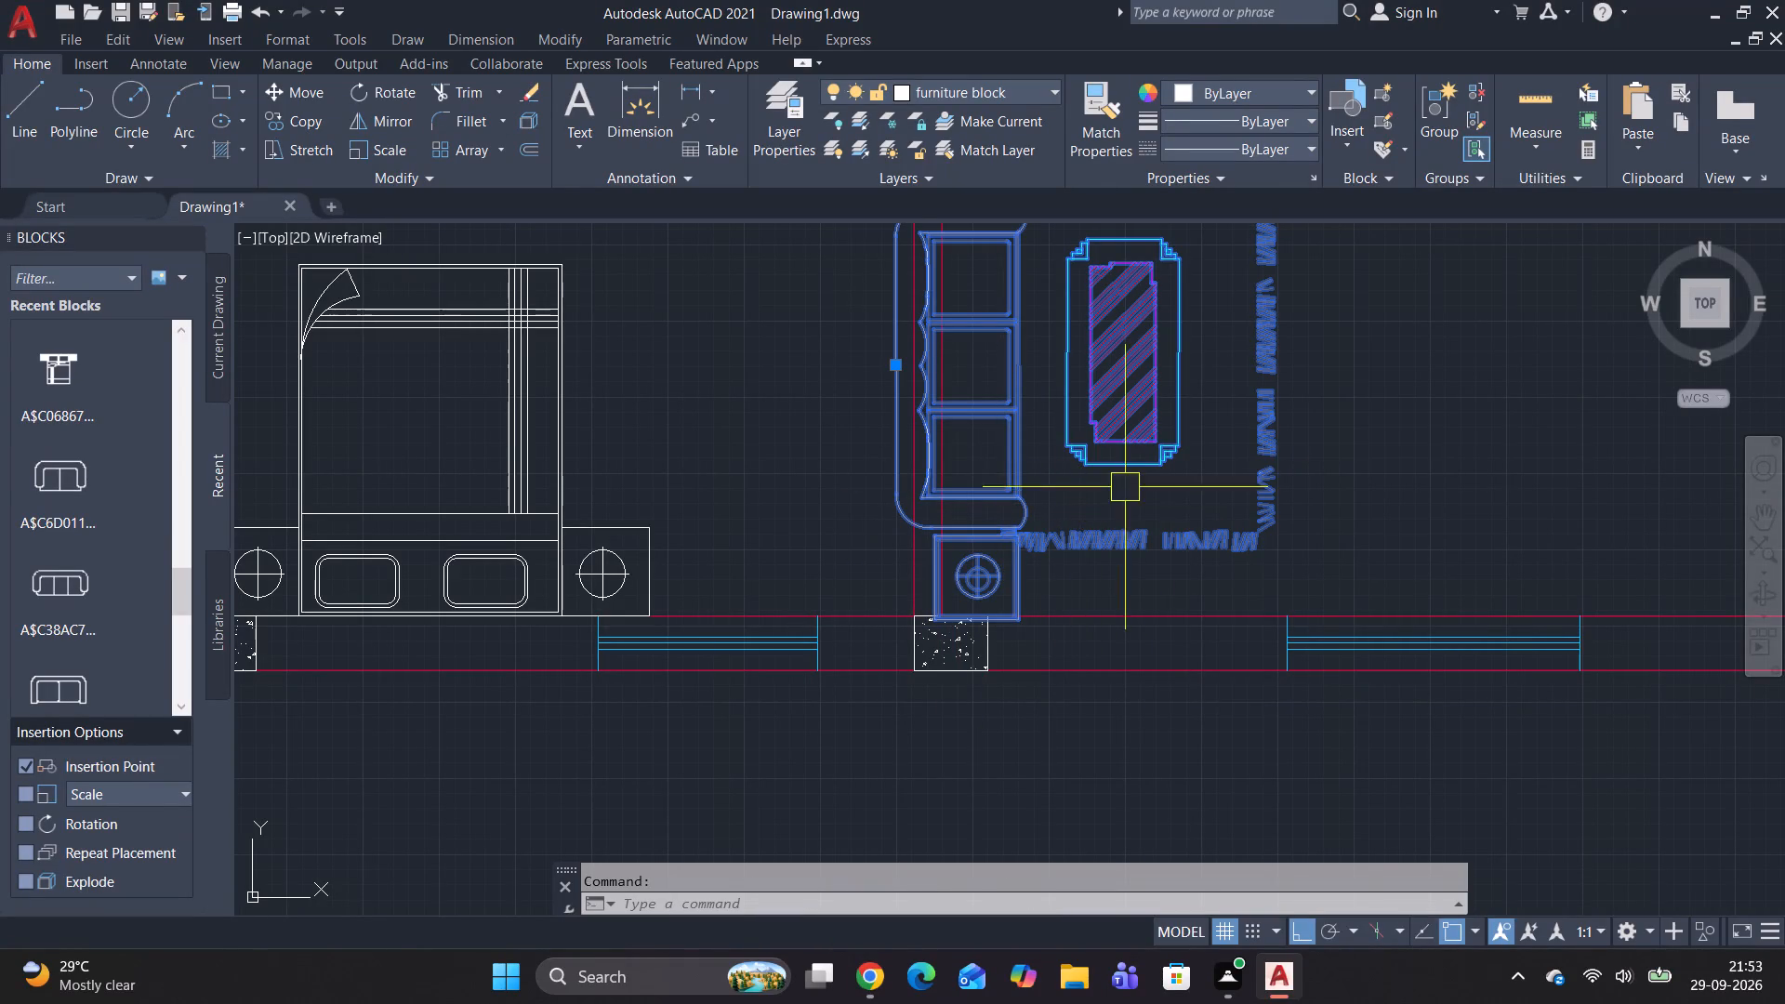
key(space)
click(941, 617)
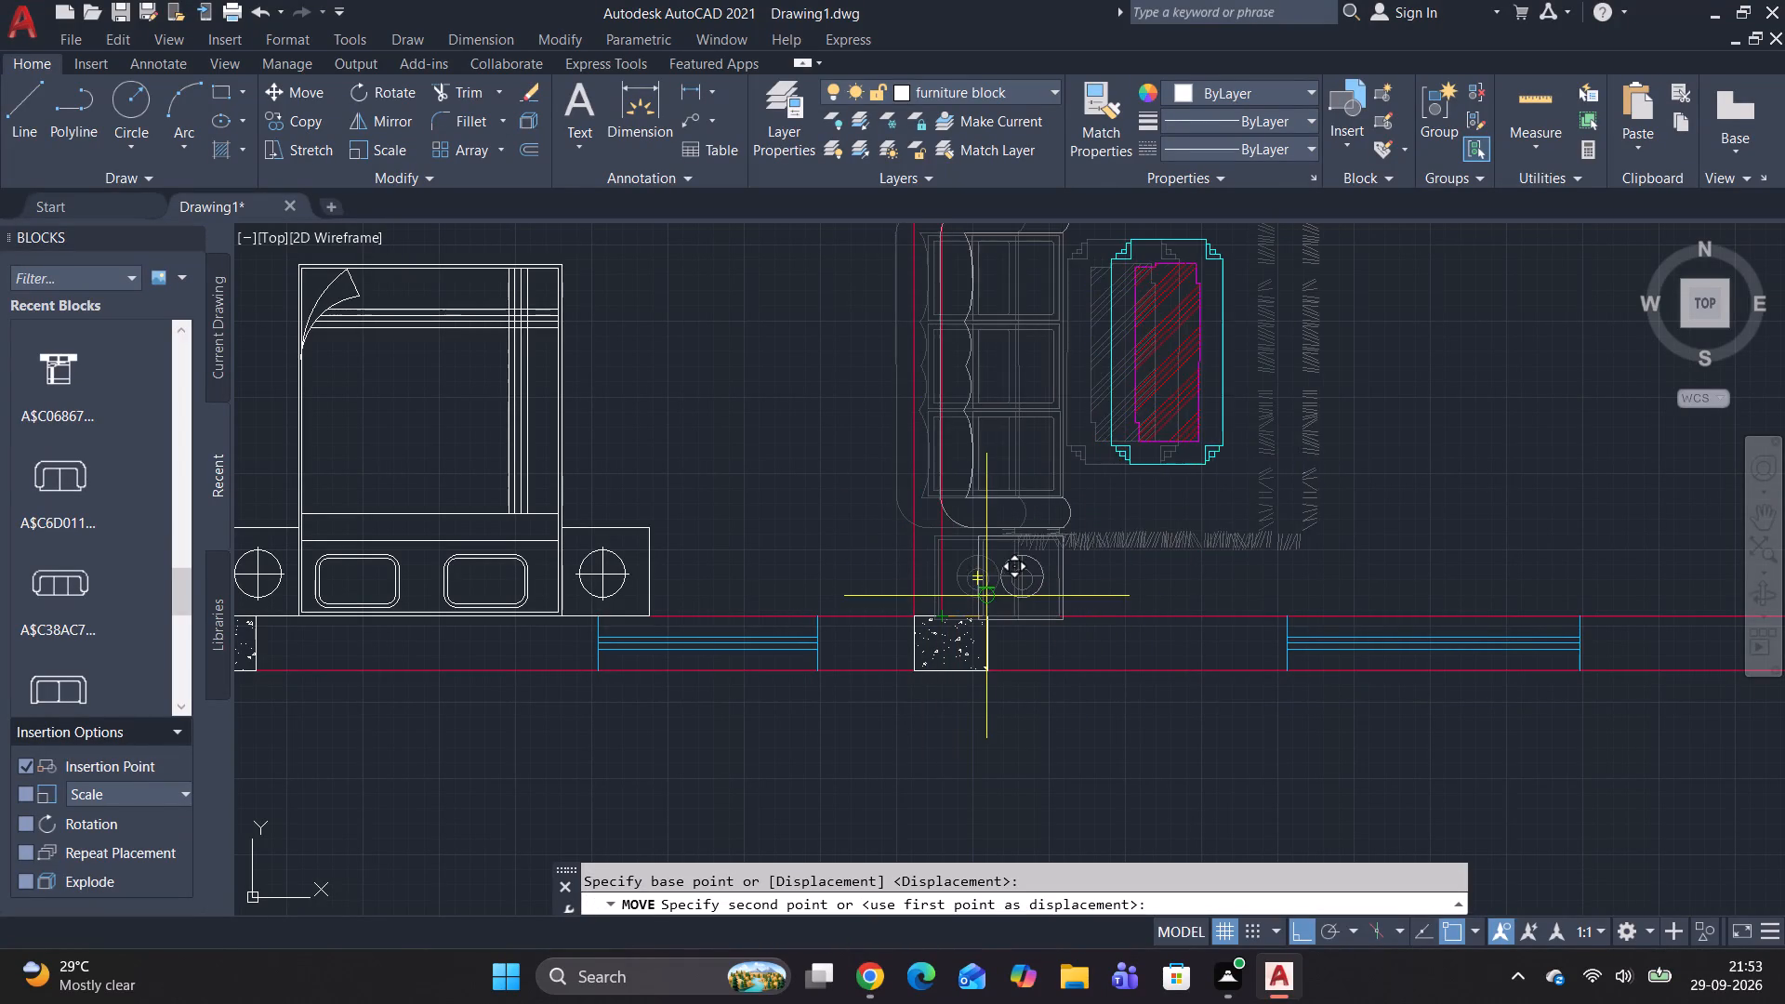
click(985, 582)
Nudge the sofa set clear of the south wall, then slightly east from its back edge with Ortho off.
click(1020, 534)
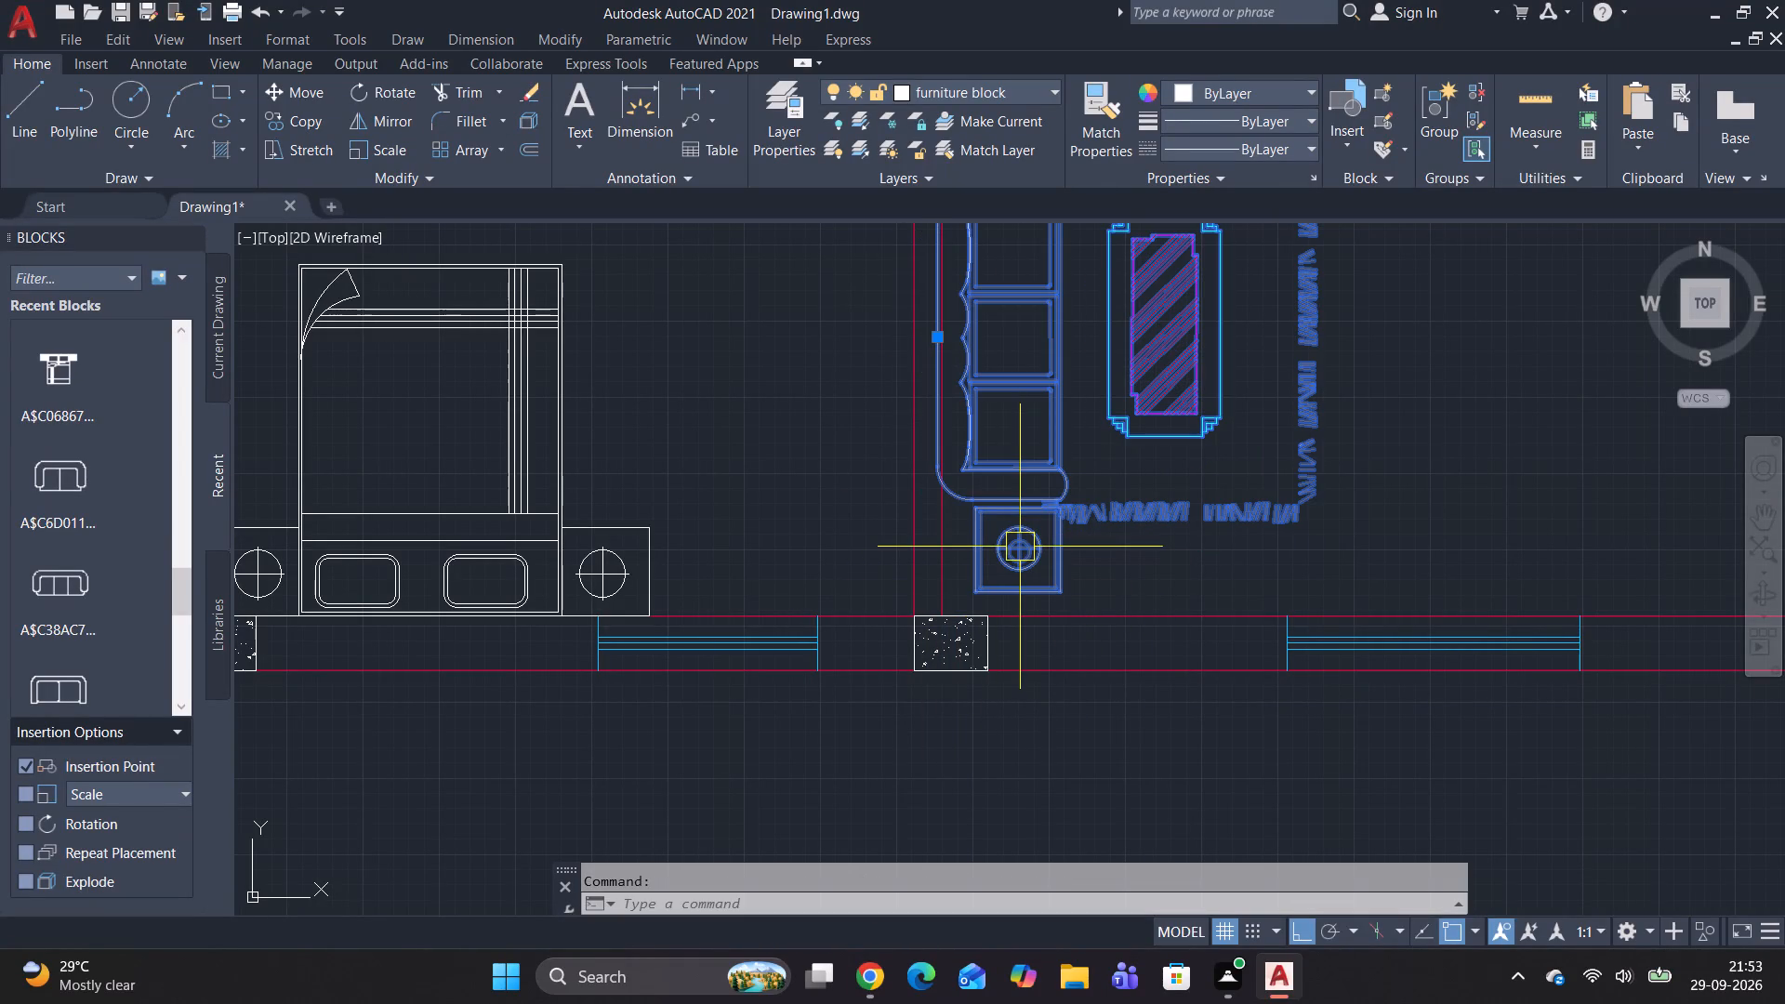
key(F8)
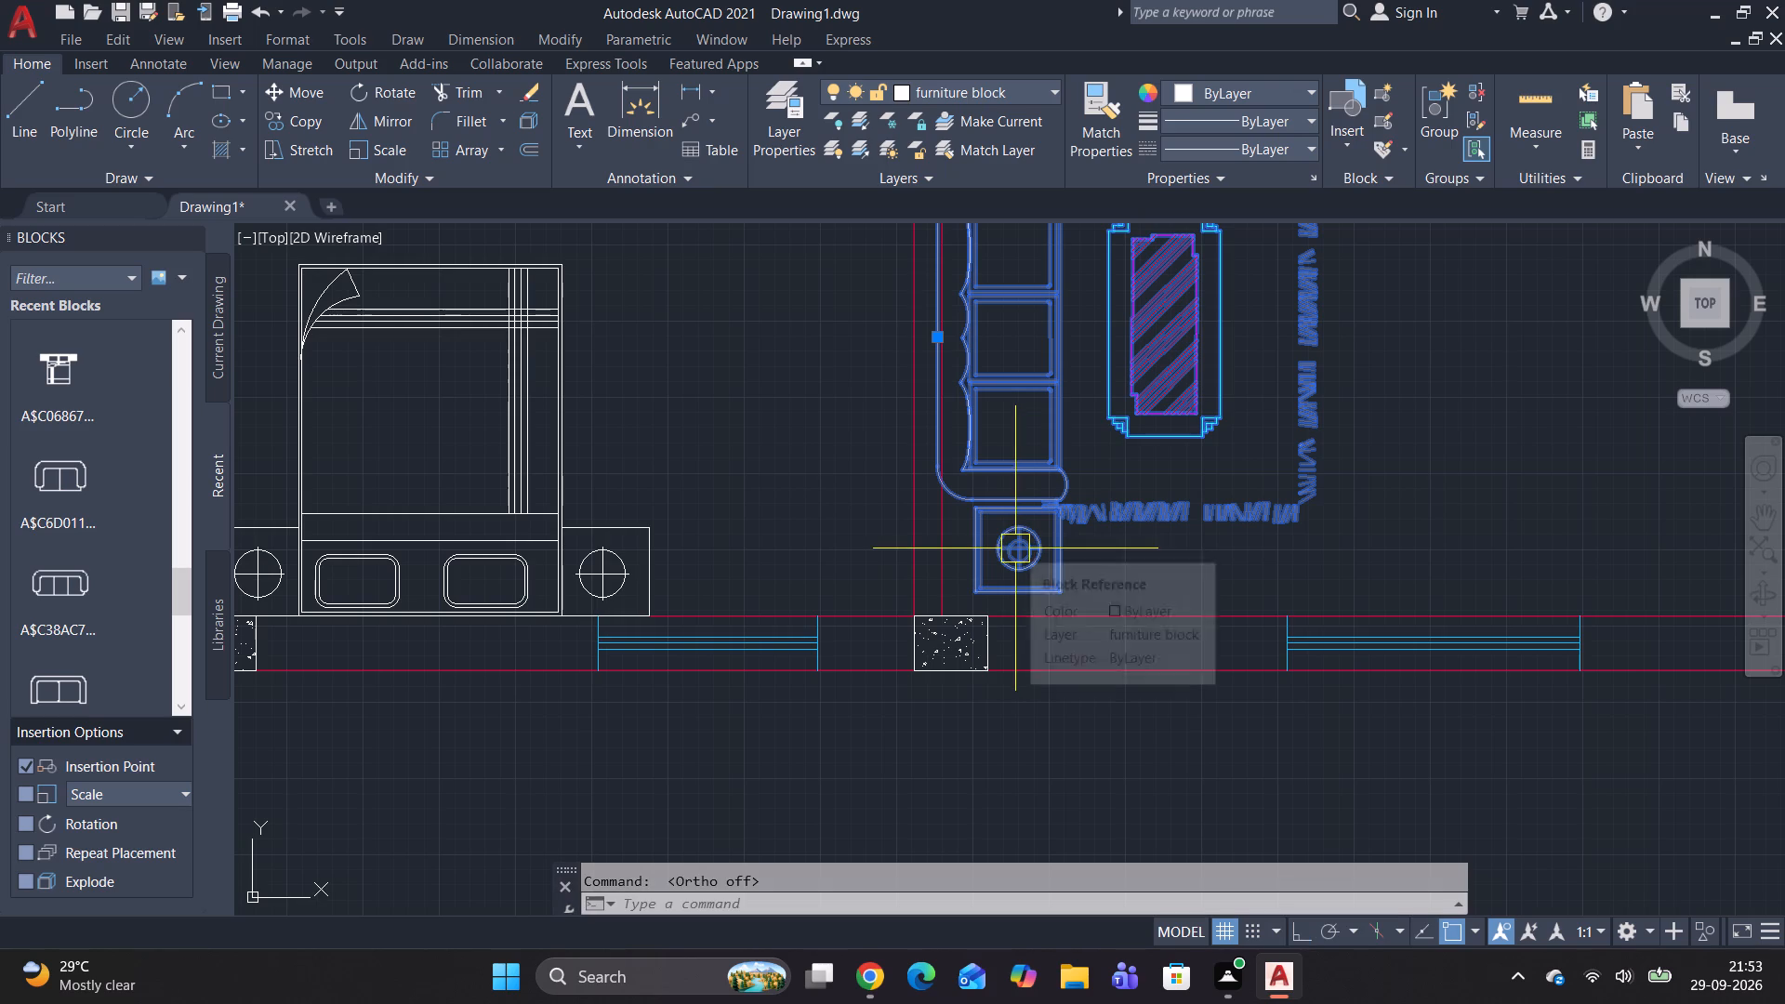
text(m)
key(space)
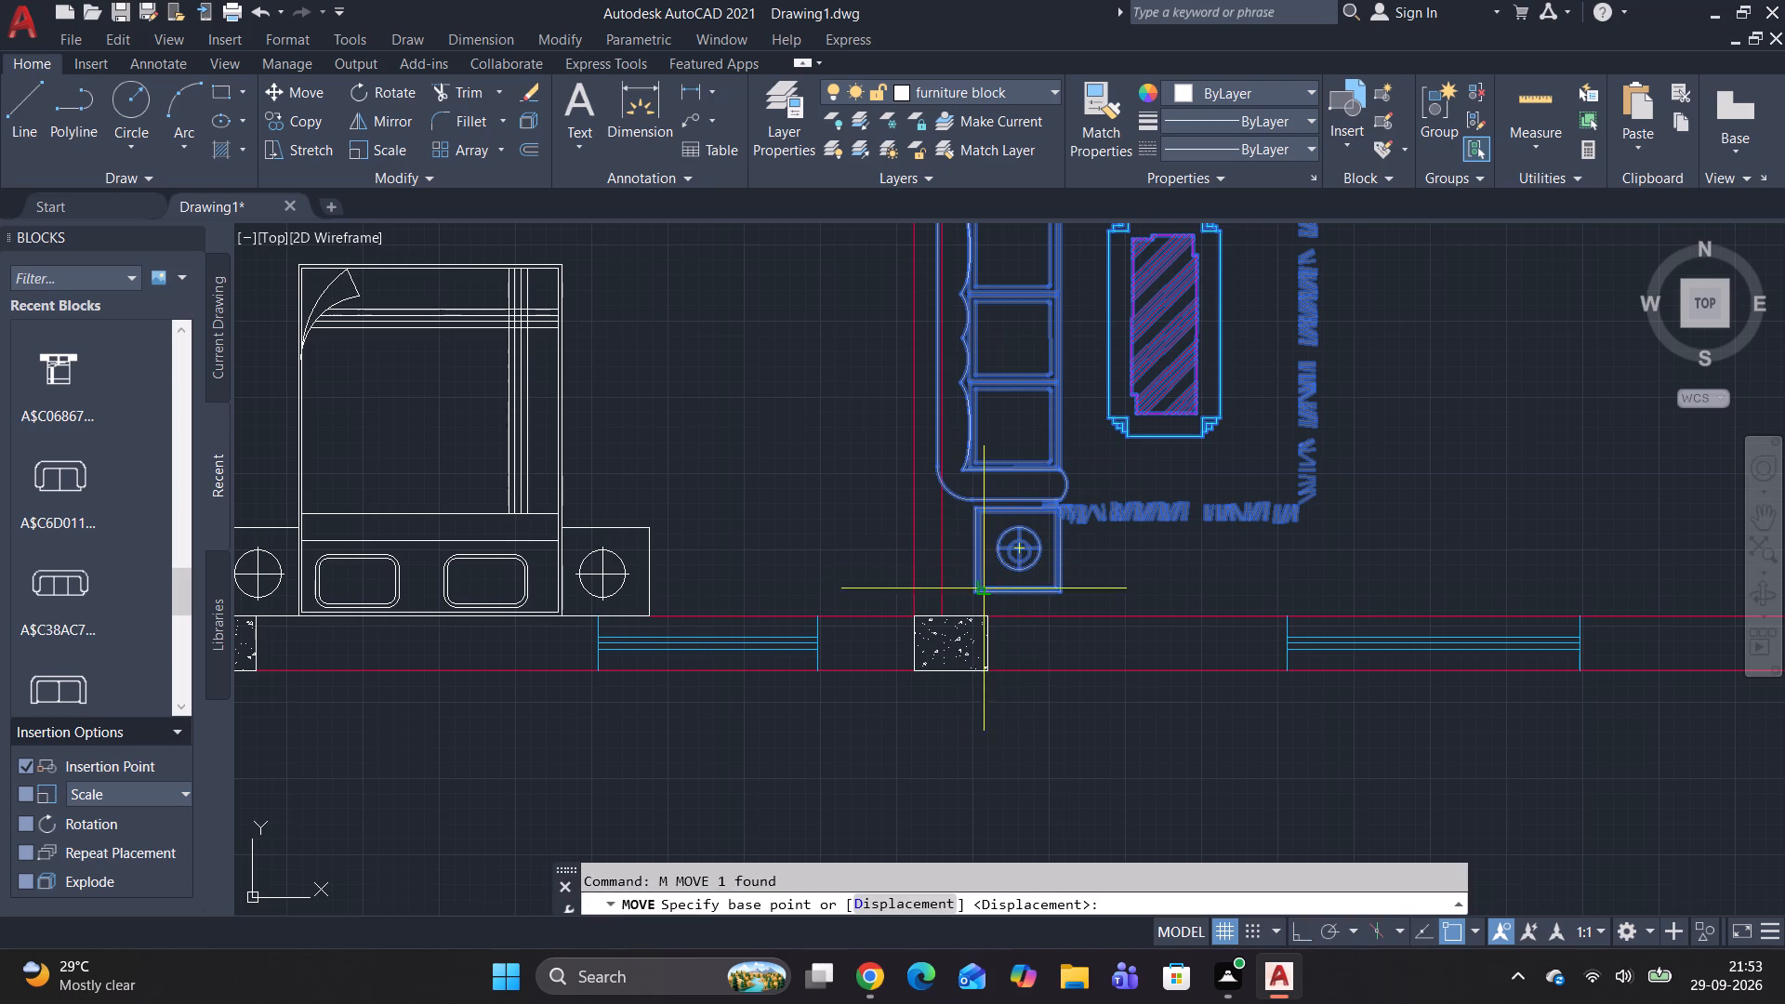
scroll(982, 362, down, 1)
middle_drag(991, 376, 1014, 435)
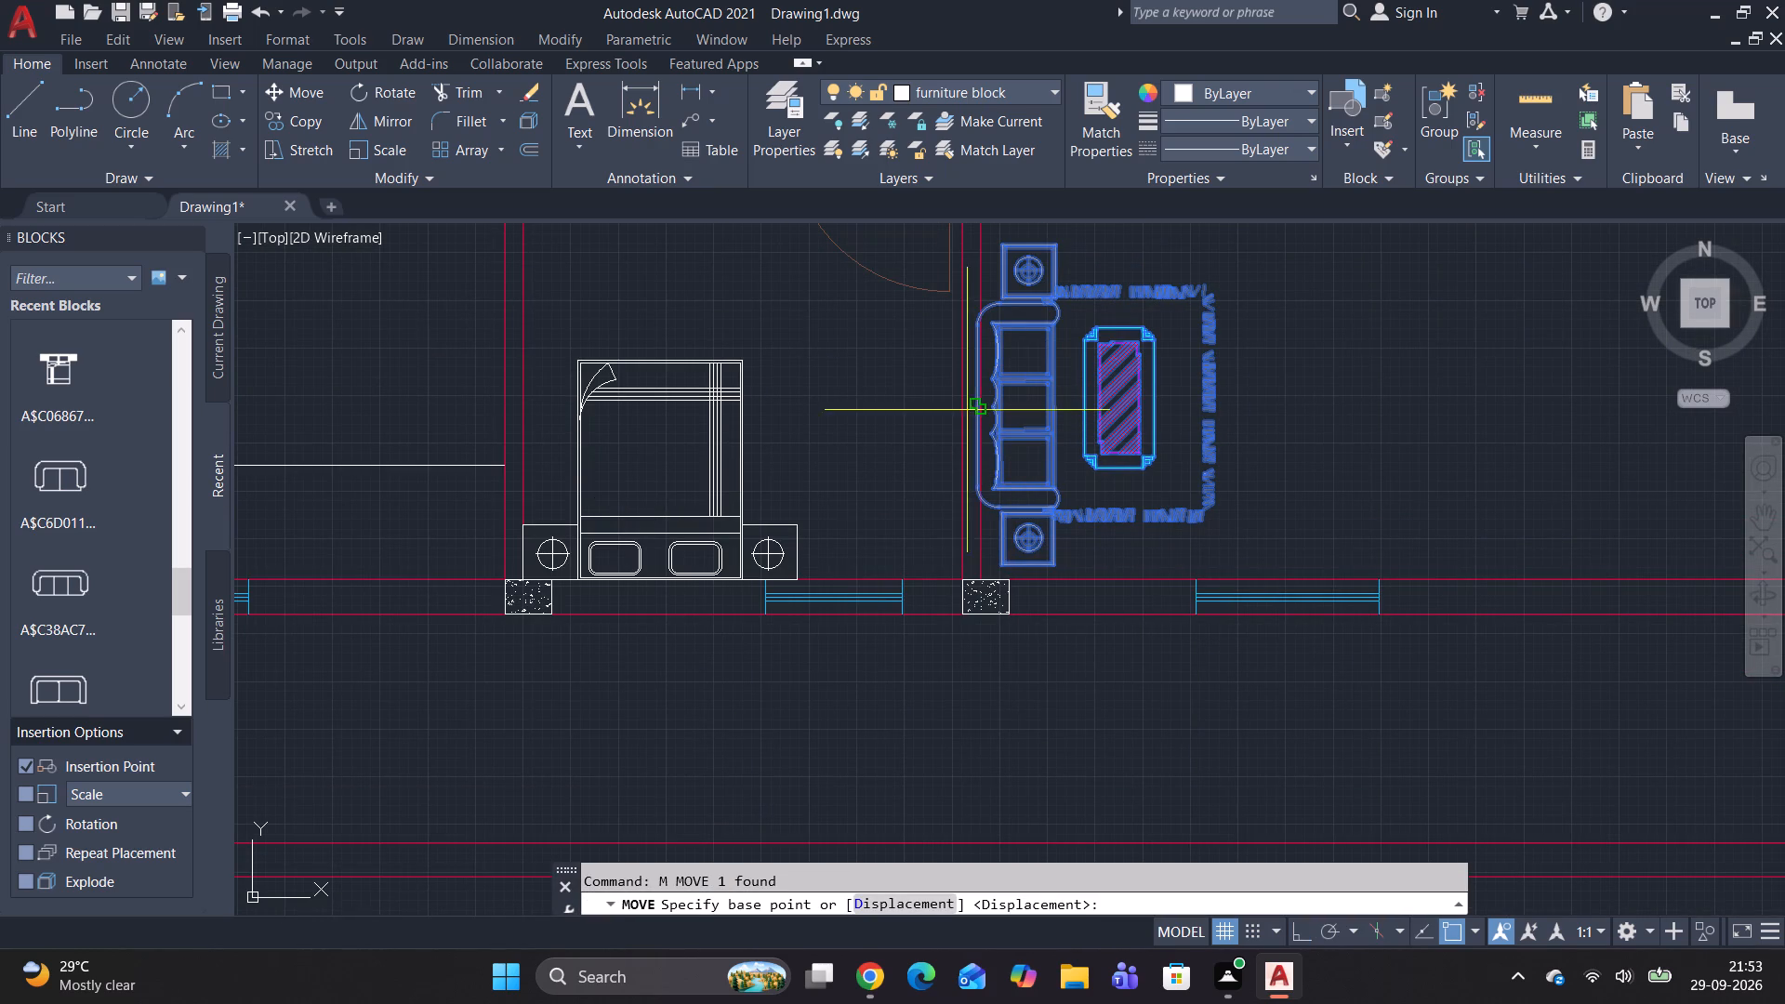
click(974, 407)
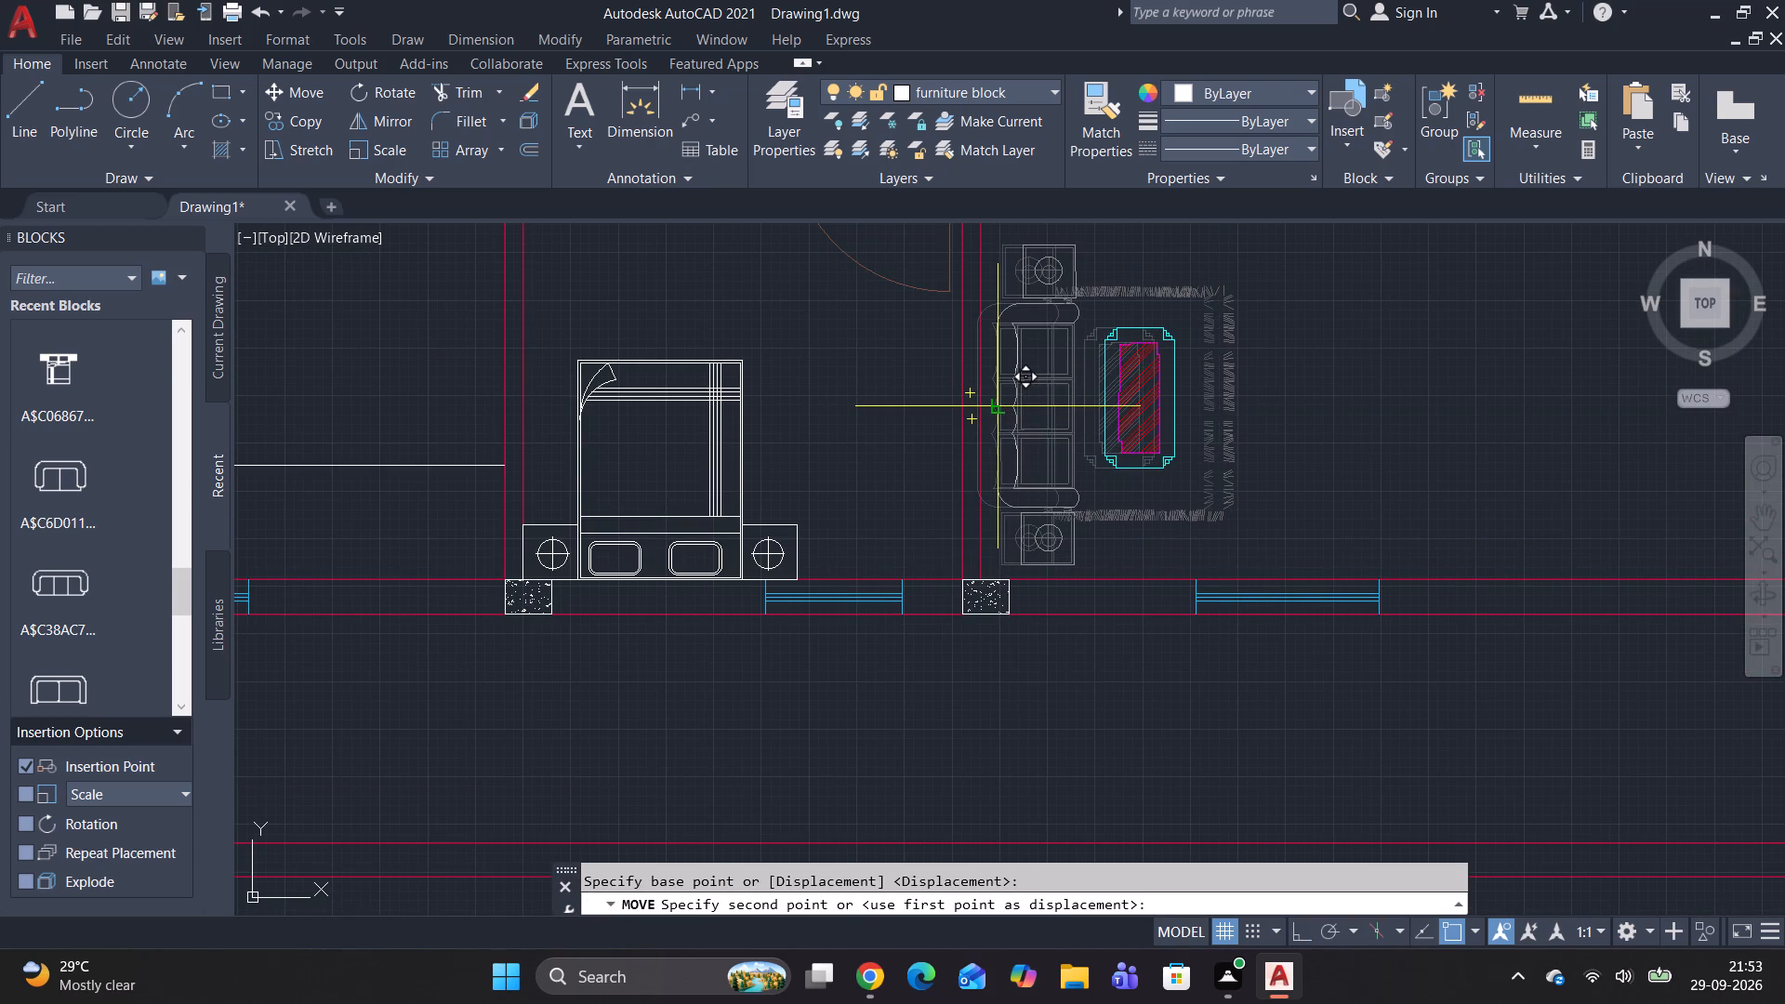
click(998, 400)
Enlarge the sofa set by reference scaling from its back's southwest corner, using its back length as reference and a freehand new length.
scroll(1078, 359, down, 3)
scroll(1188, 376, up, 2)
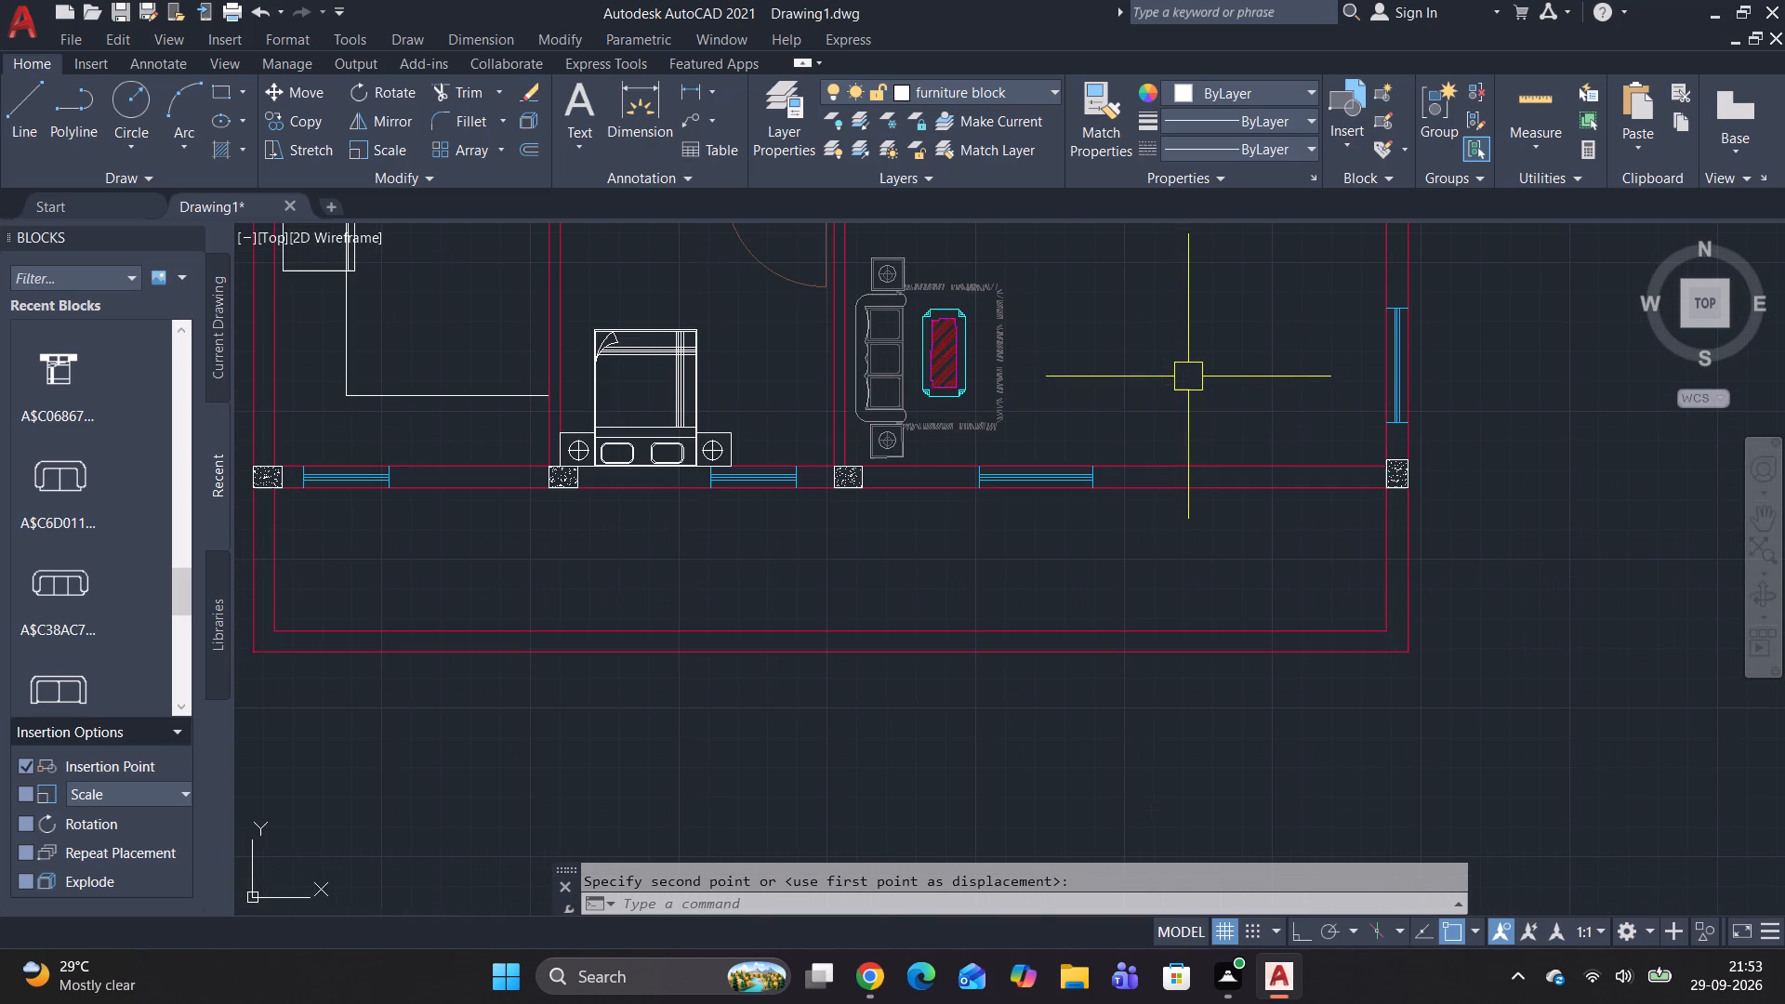
scroll(1193, 376, down, 1)
middle_click(1193, 376)
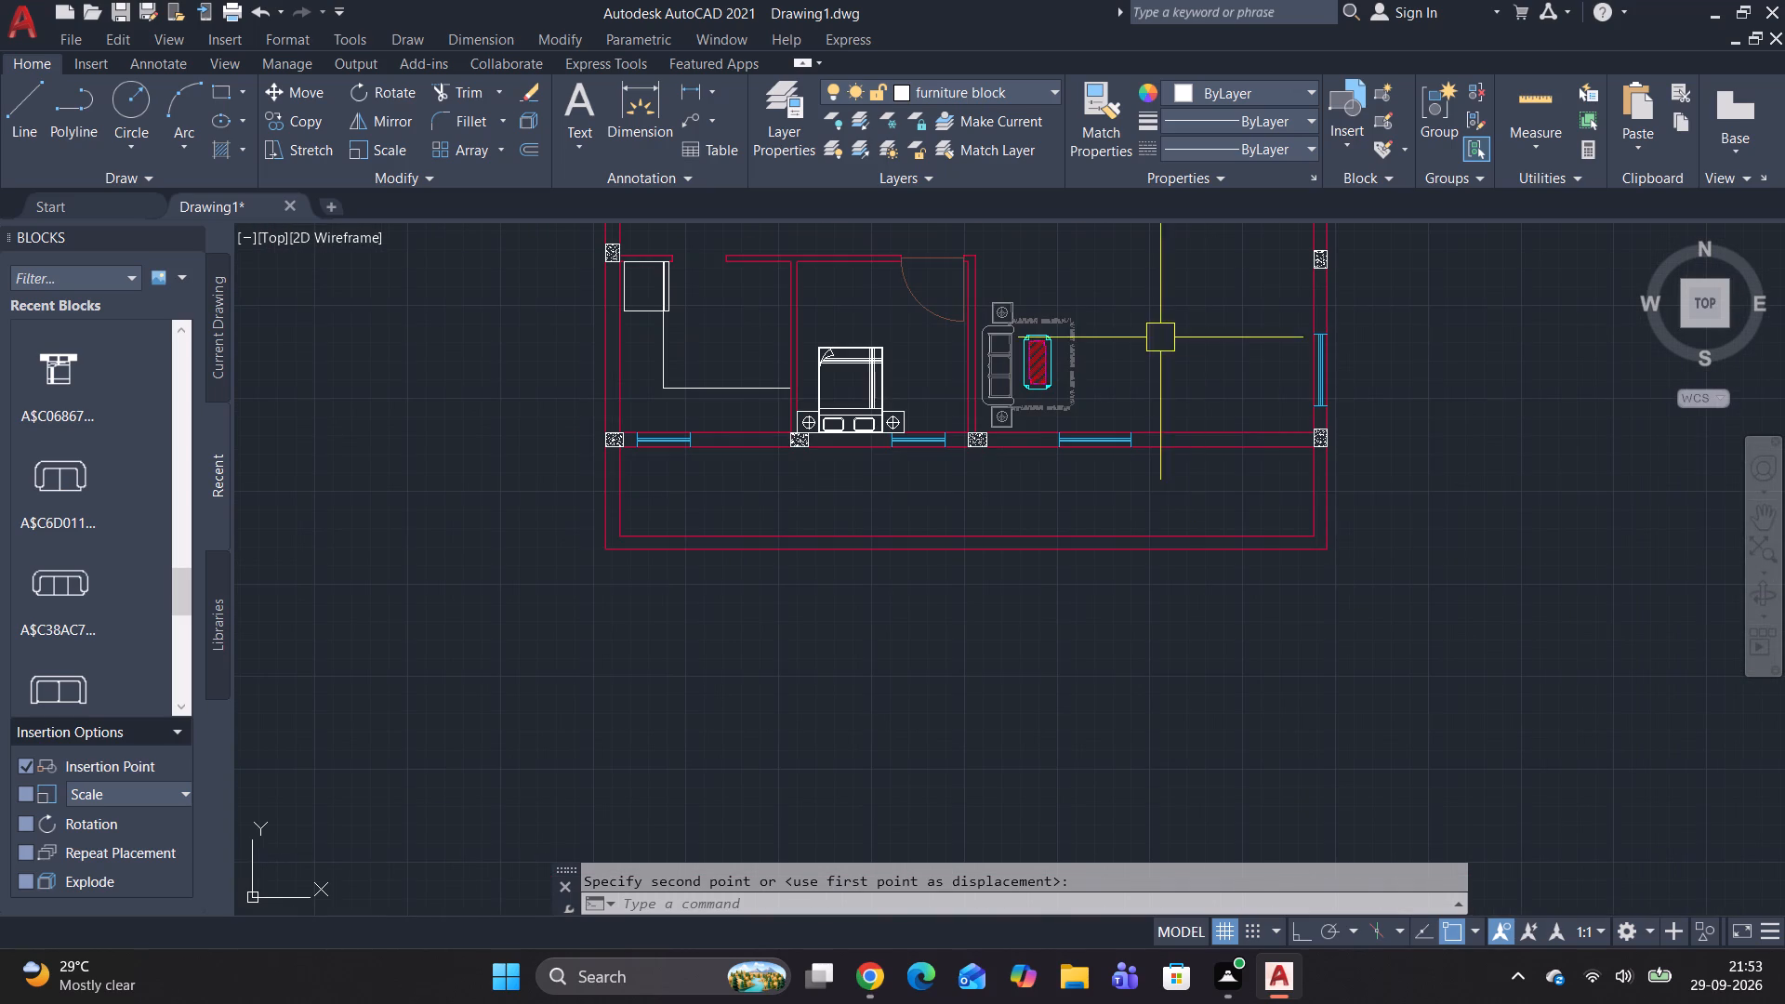
middle_drag(1151, 340, 1109, 368)
click(983, 395)
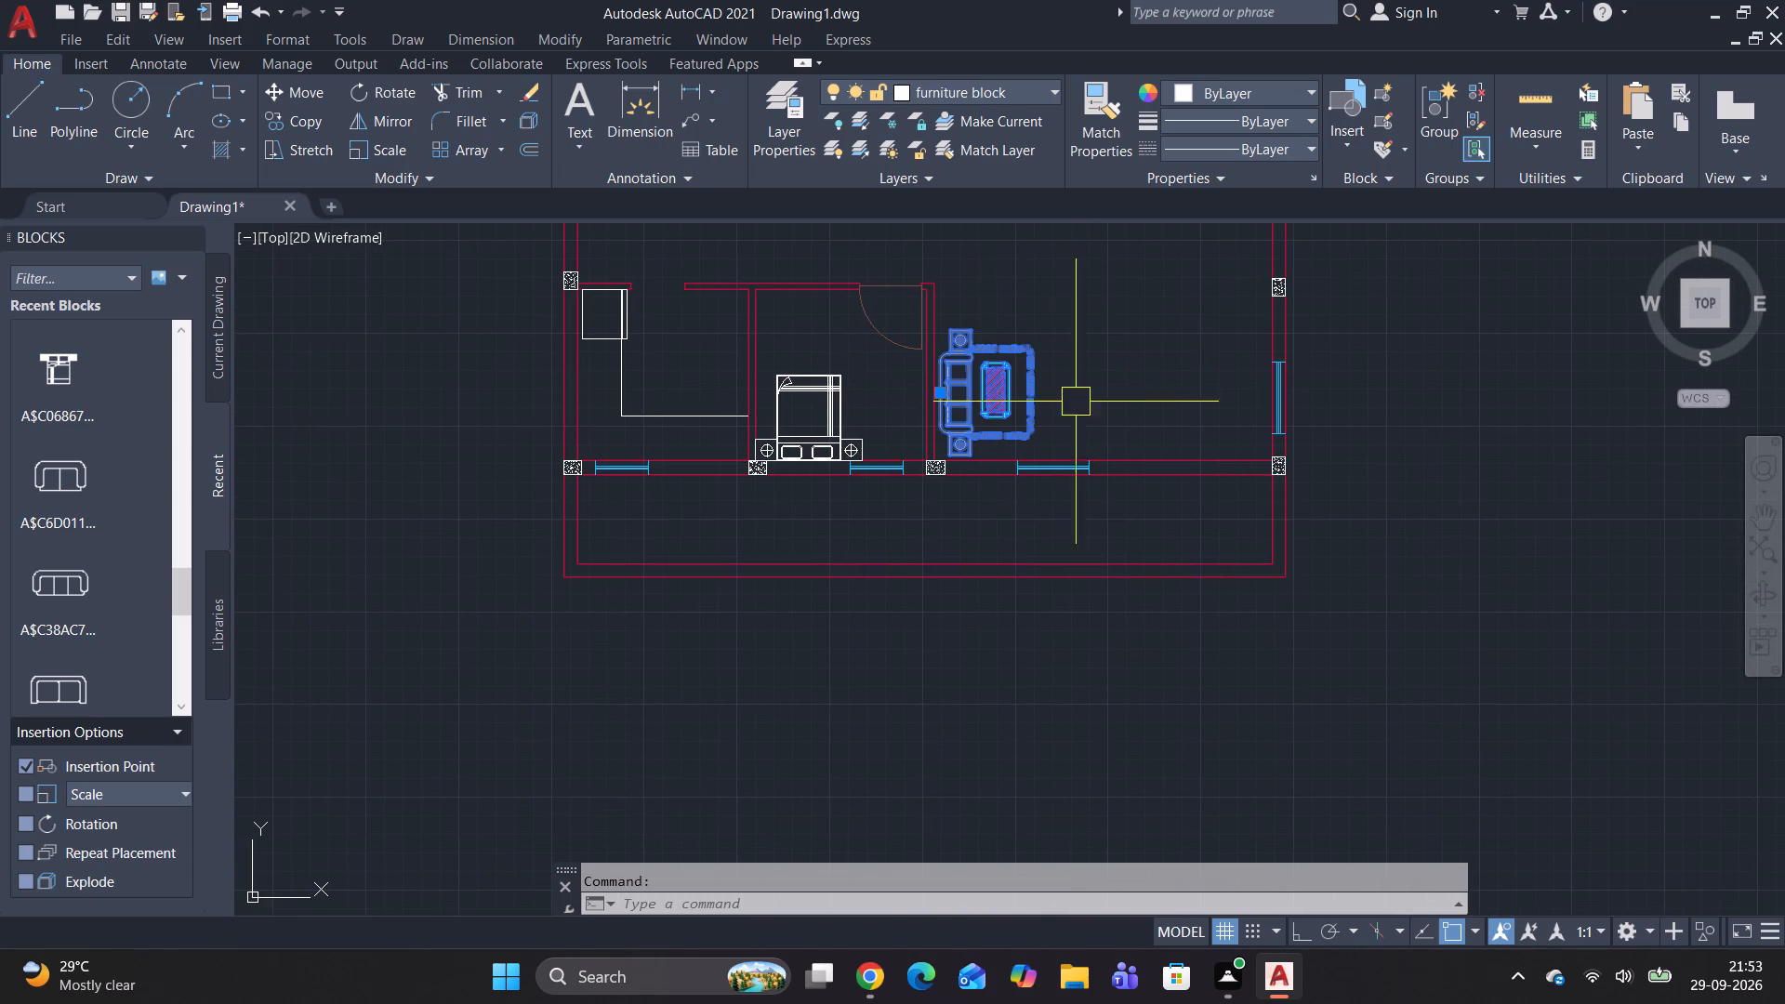
text(sc)
key(space)
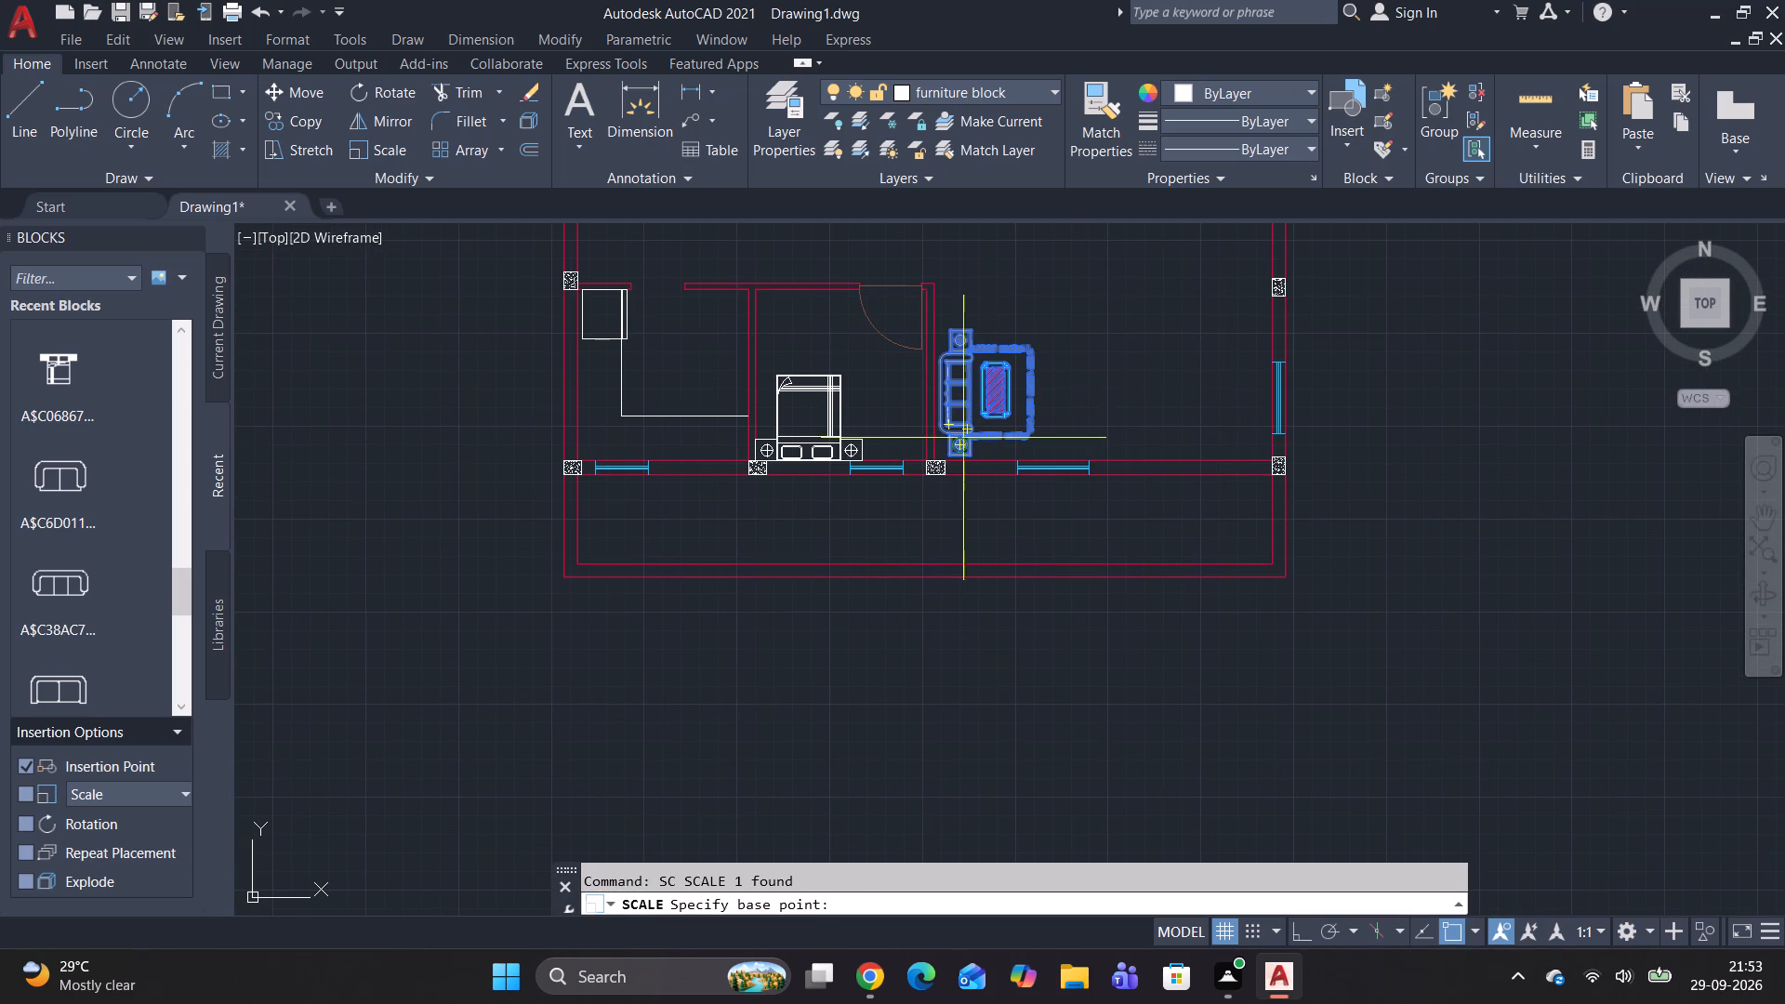
click(941, 429)
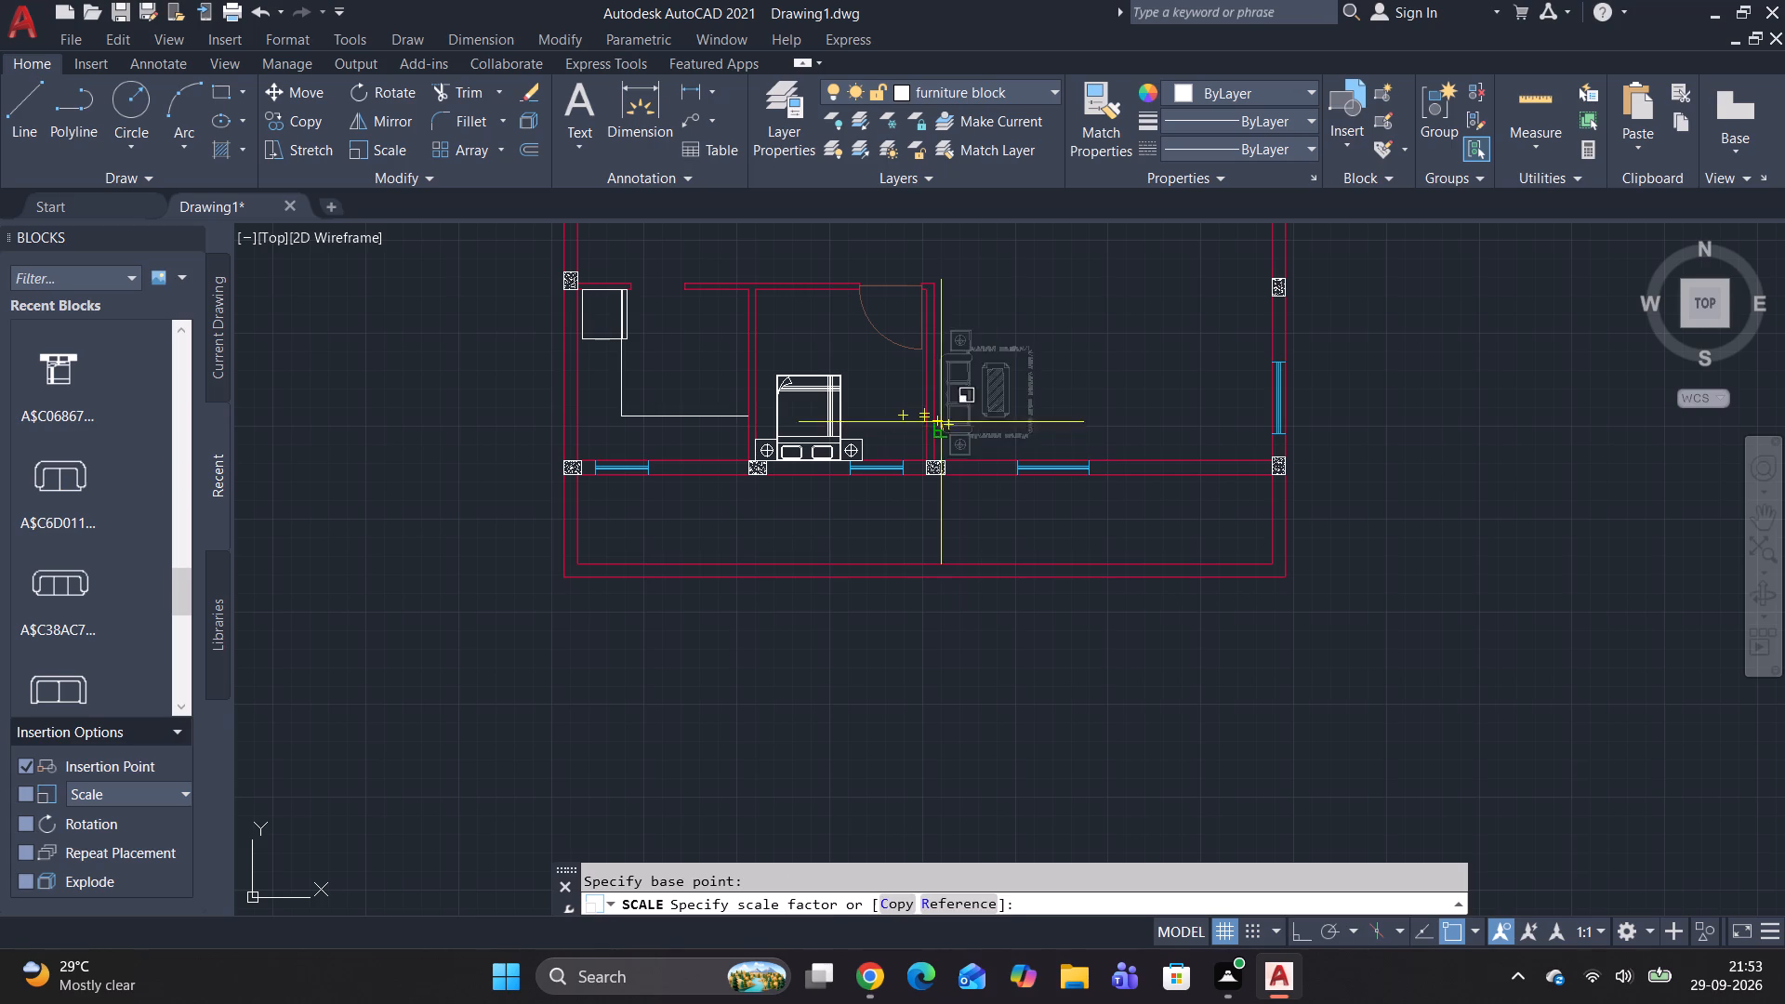
text(re)
key(space)
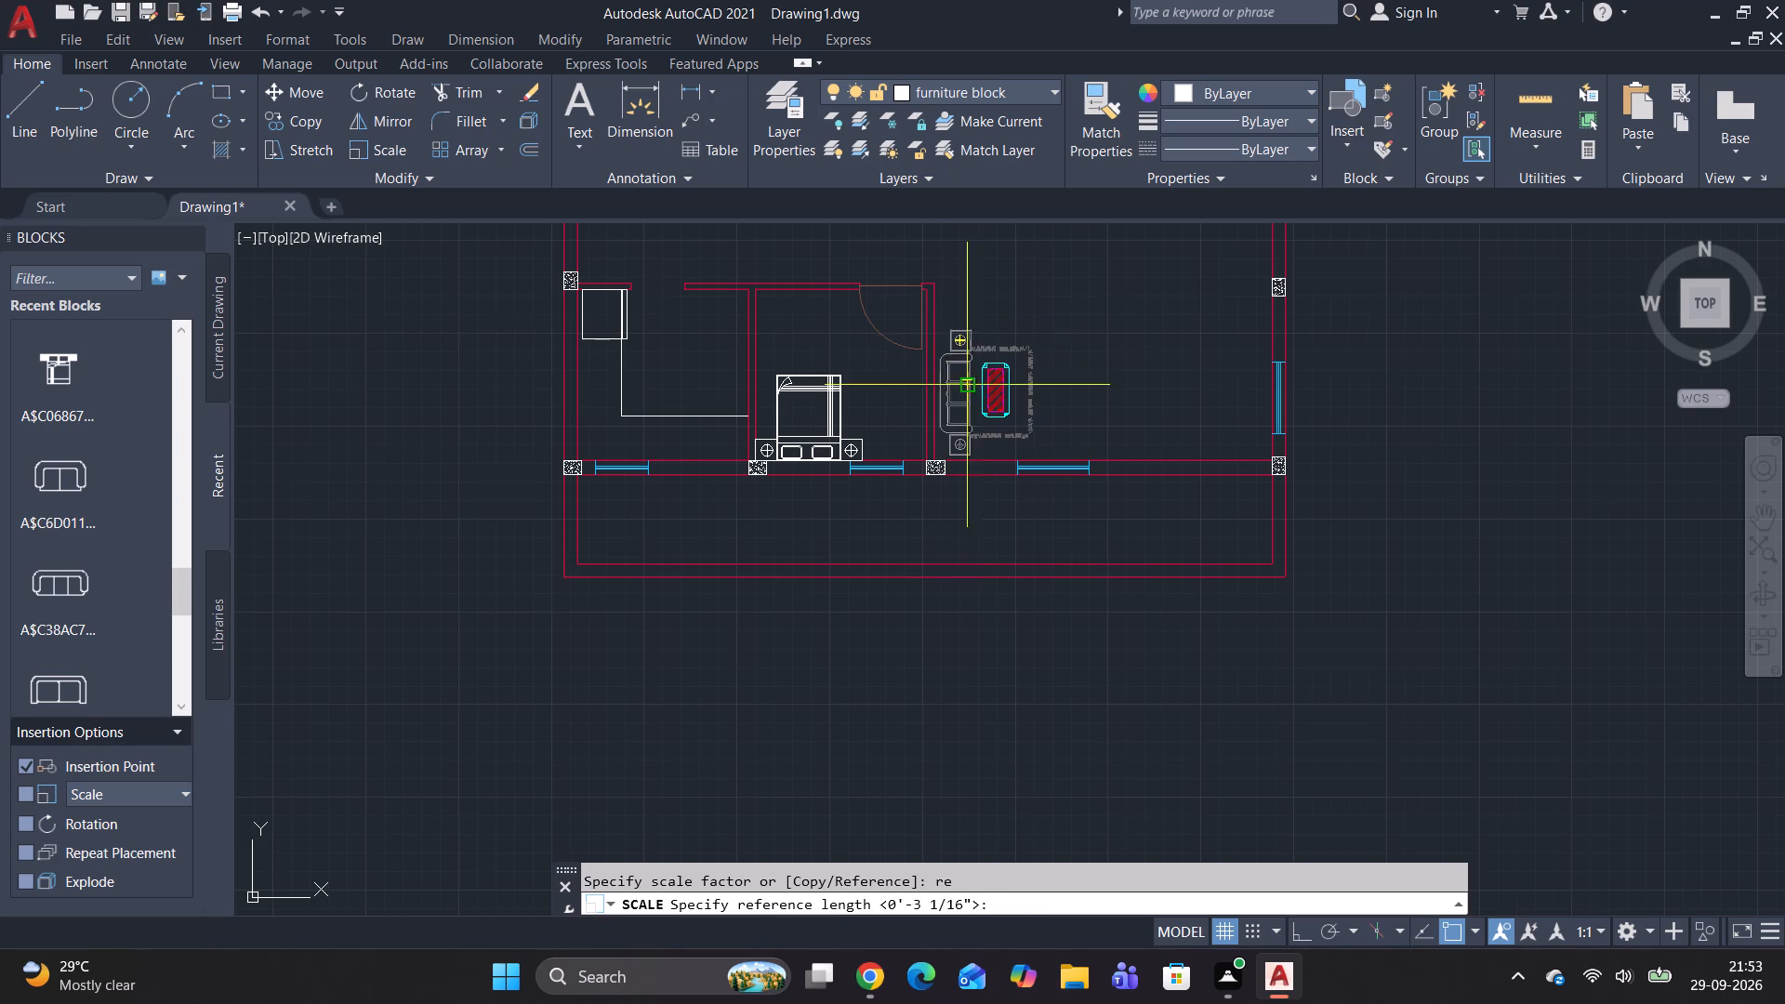
scroll(948, 427, up, 3)
click(908, 426)
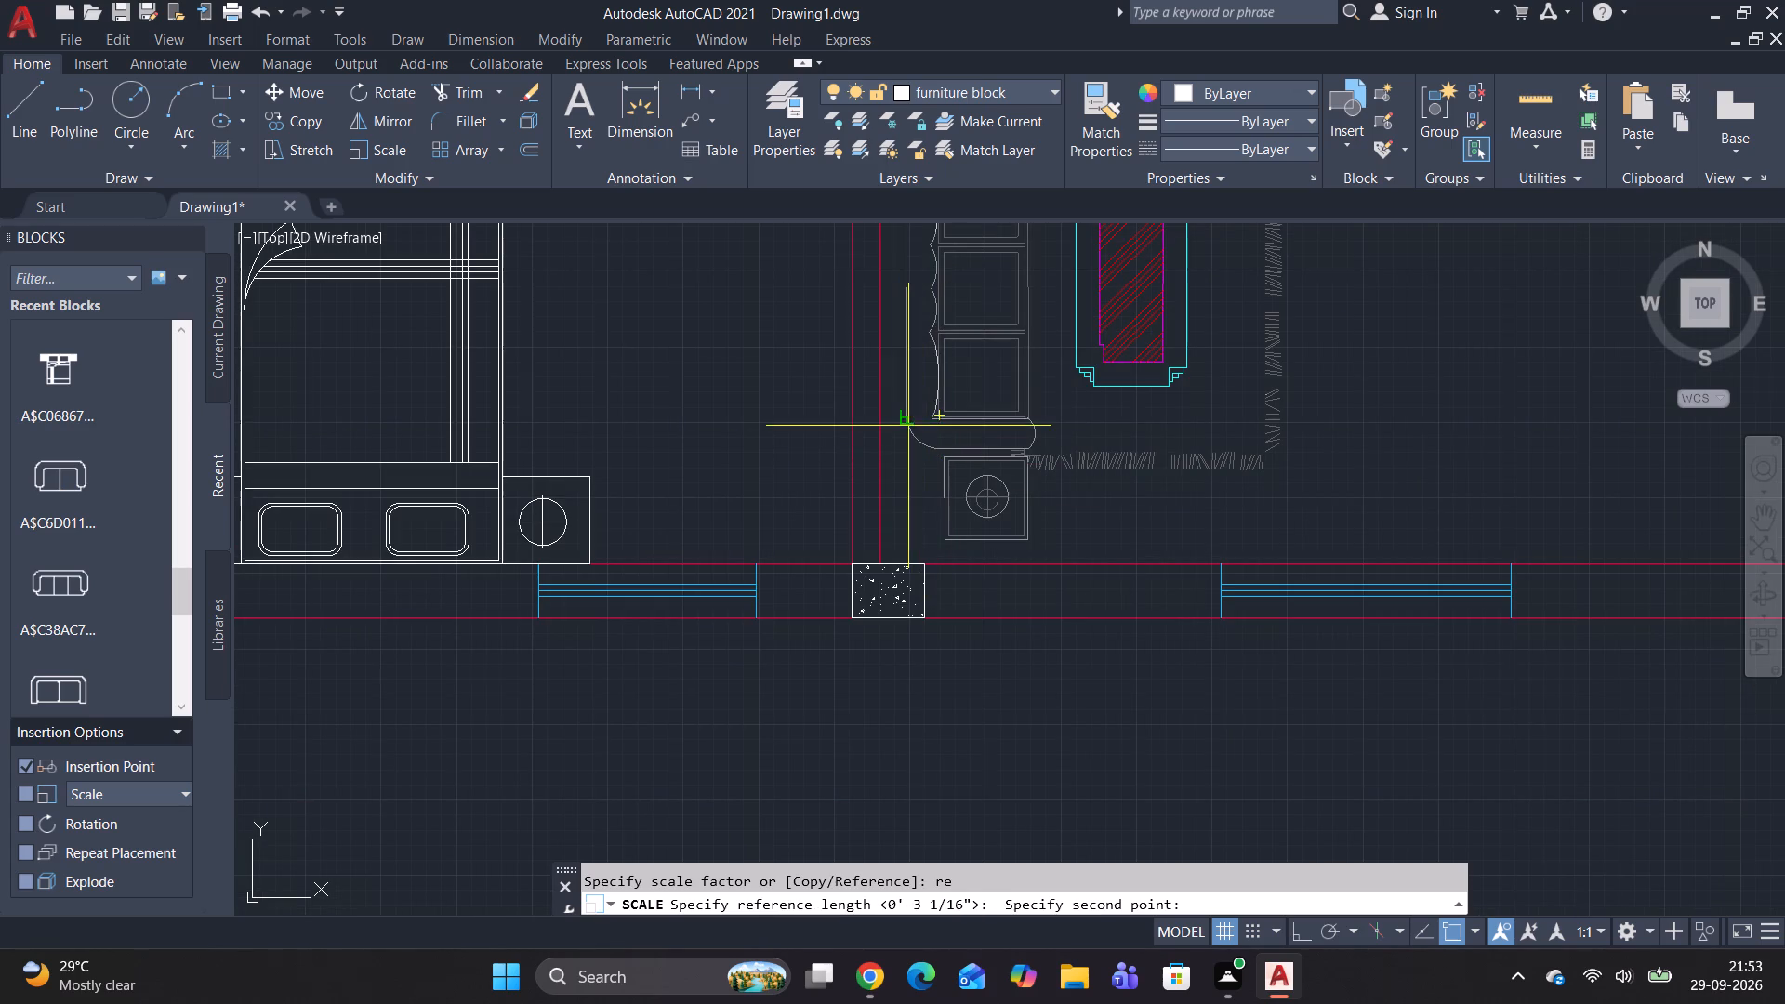
scroll(931, 384, down, 1)
middle_drag(931, 384, 944, 595)
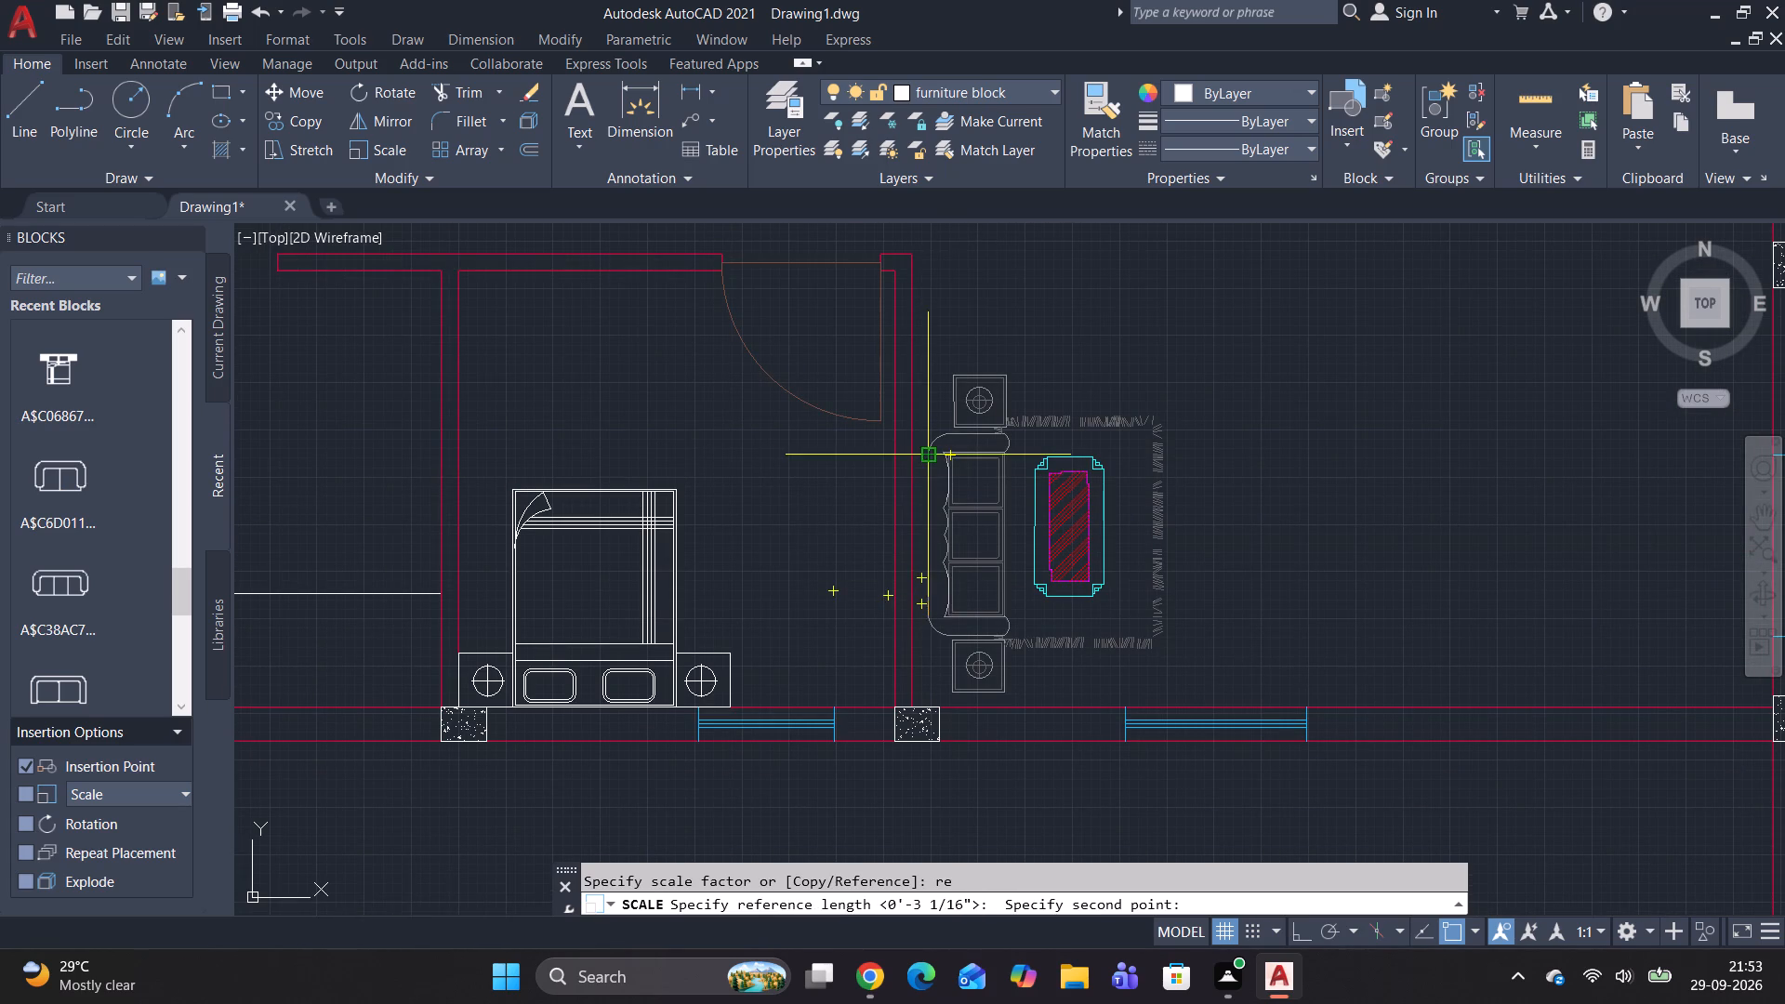
click(928, 452)
click(981, 403)
key(7)
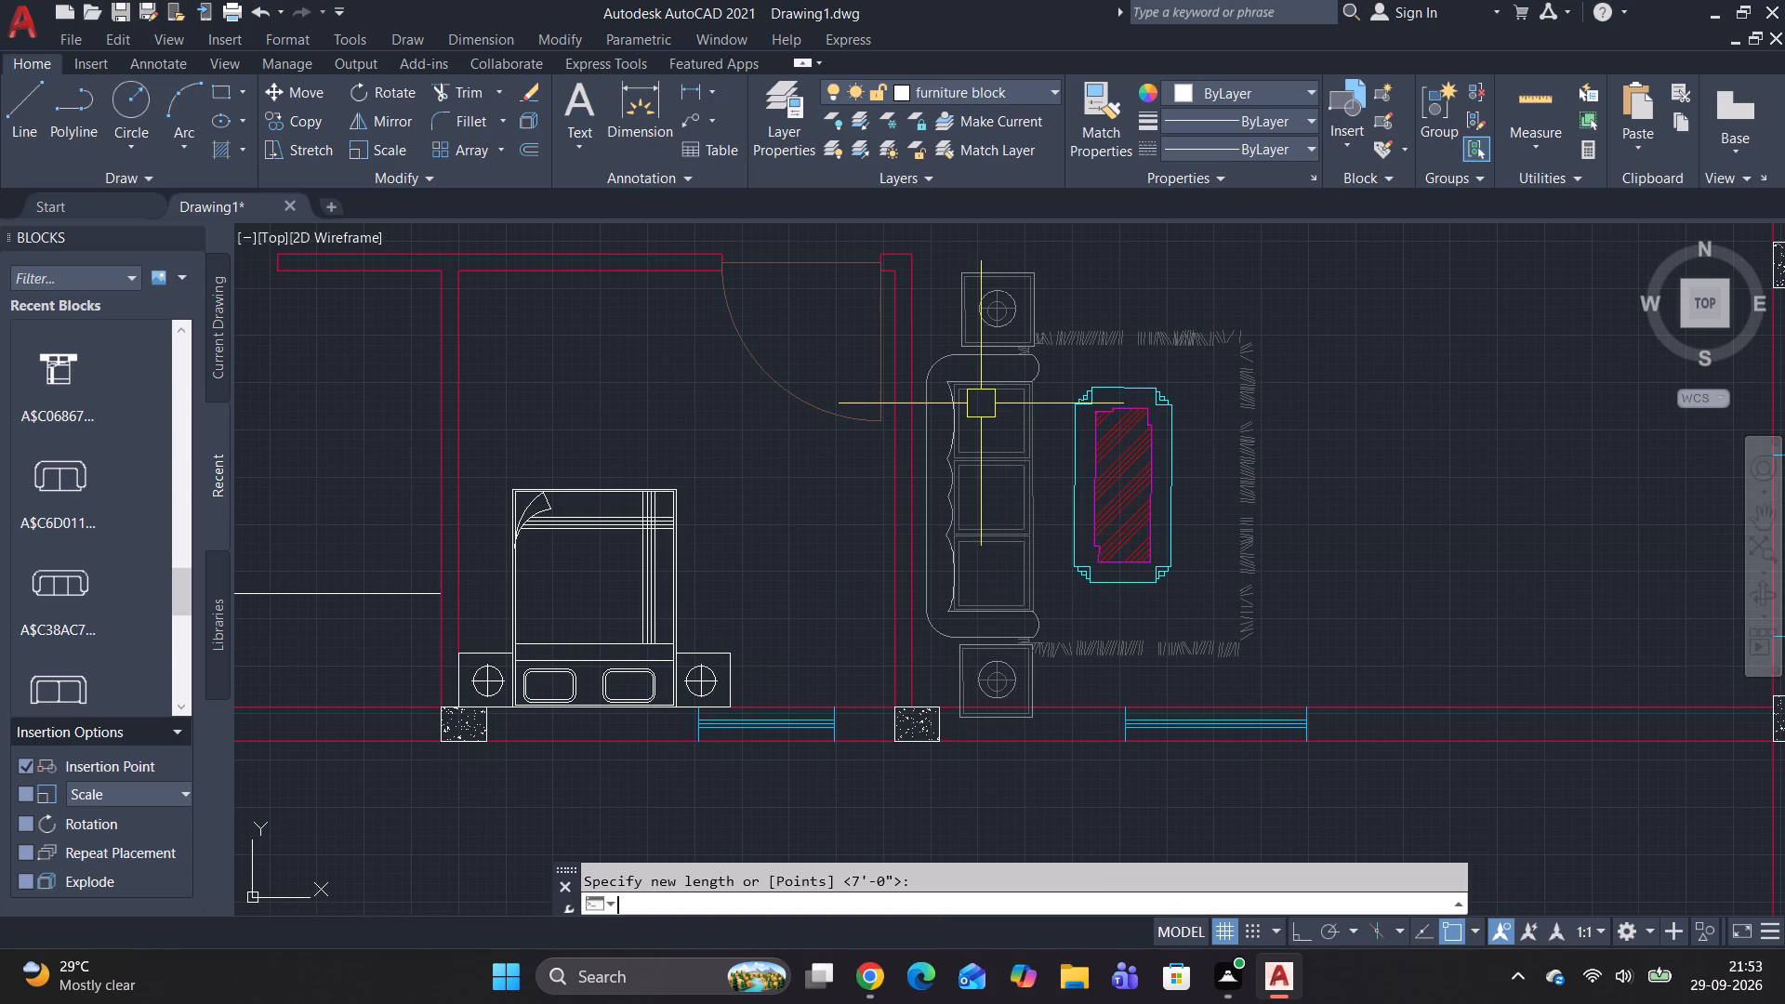
key(apostrophe)
key(Return)
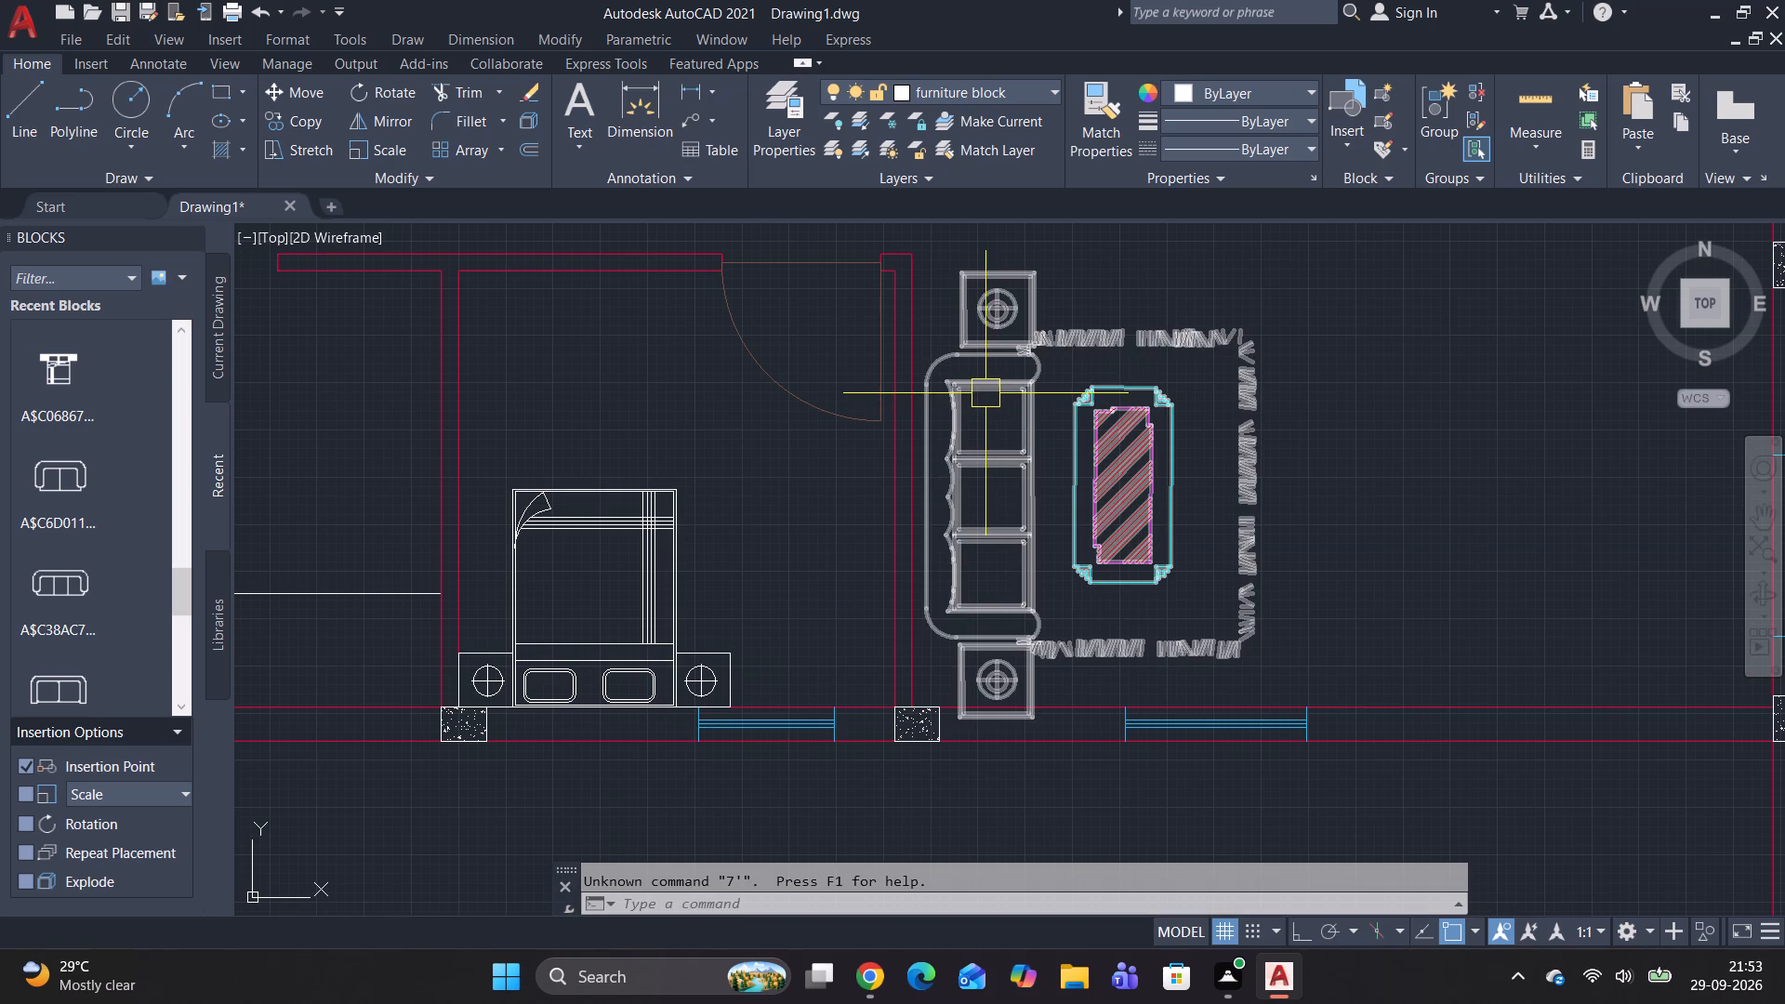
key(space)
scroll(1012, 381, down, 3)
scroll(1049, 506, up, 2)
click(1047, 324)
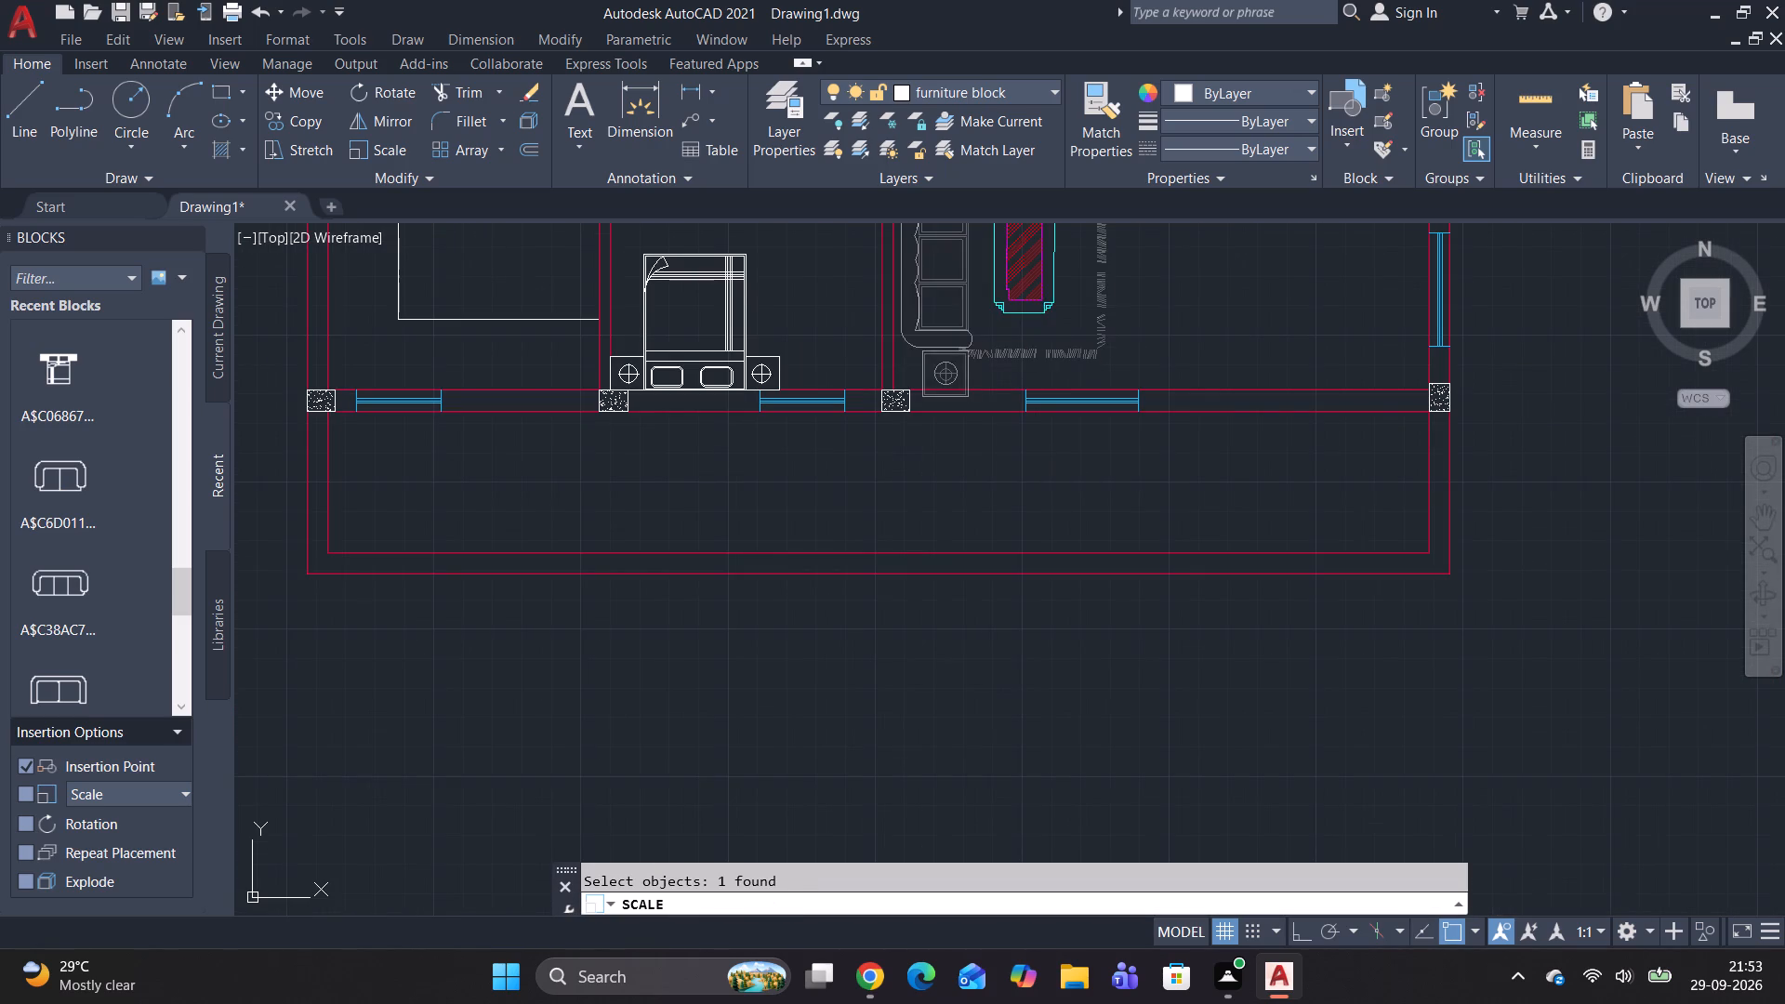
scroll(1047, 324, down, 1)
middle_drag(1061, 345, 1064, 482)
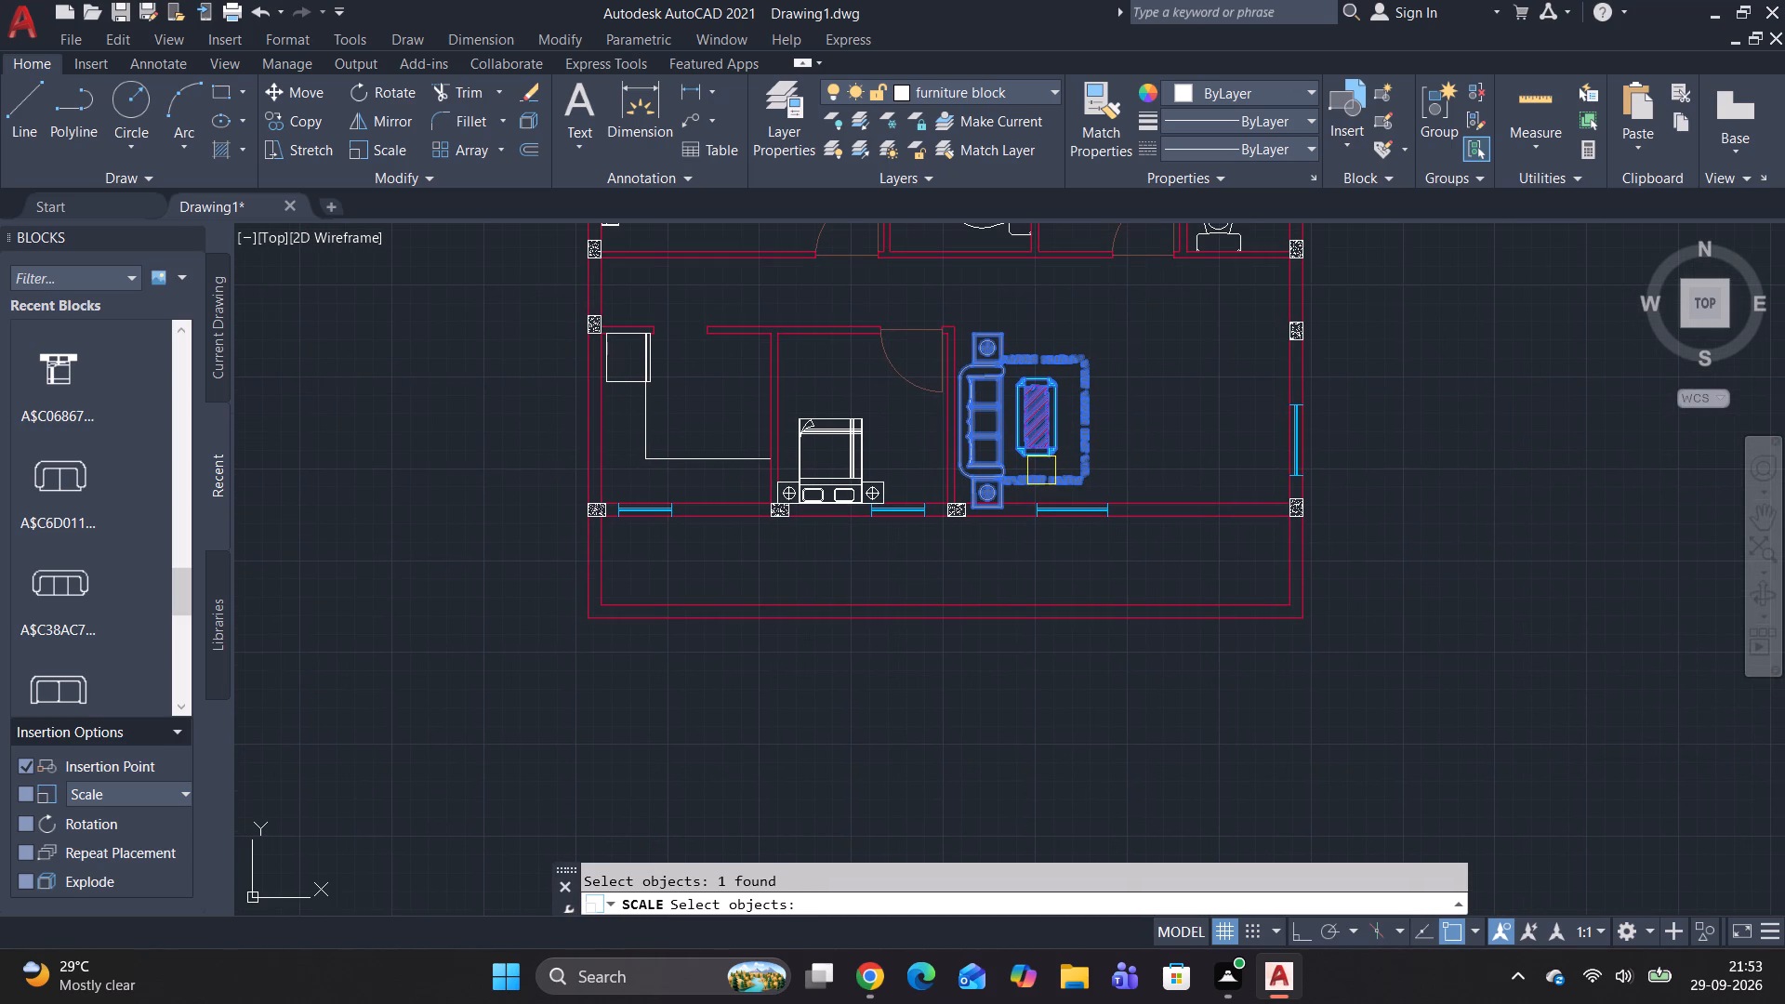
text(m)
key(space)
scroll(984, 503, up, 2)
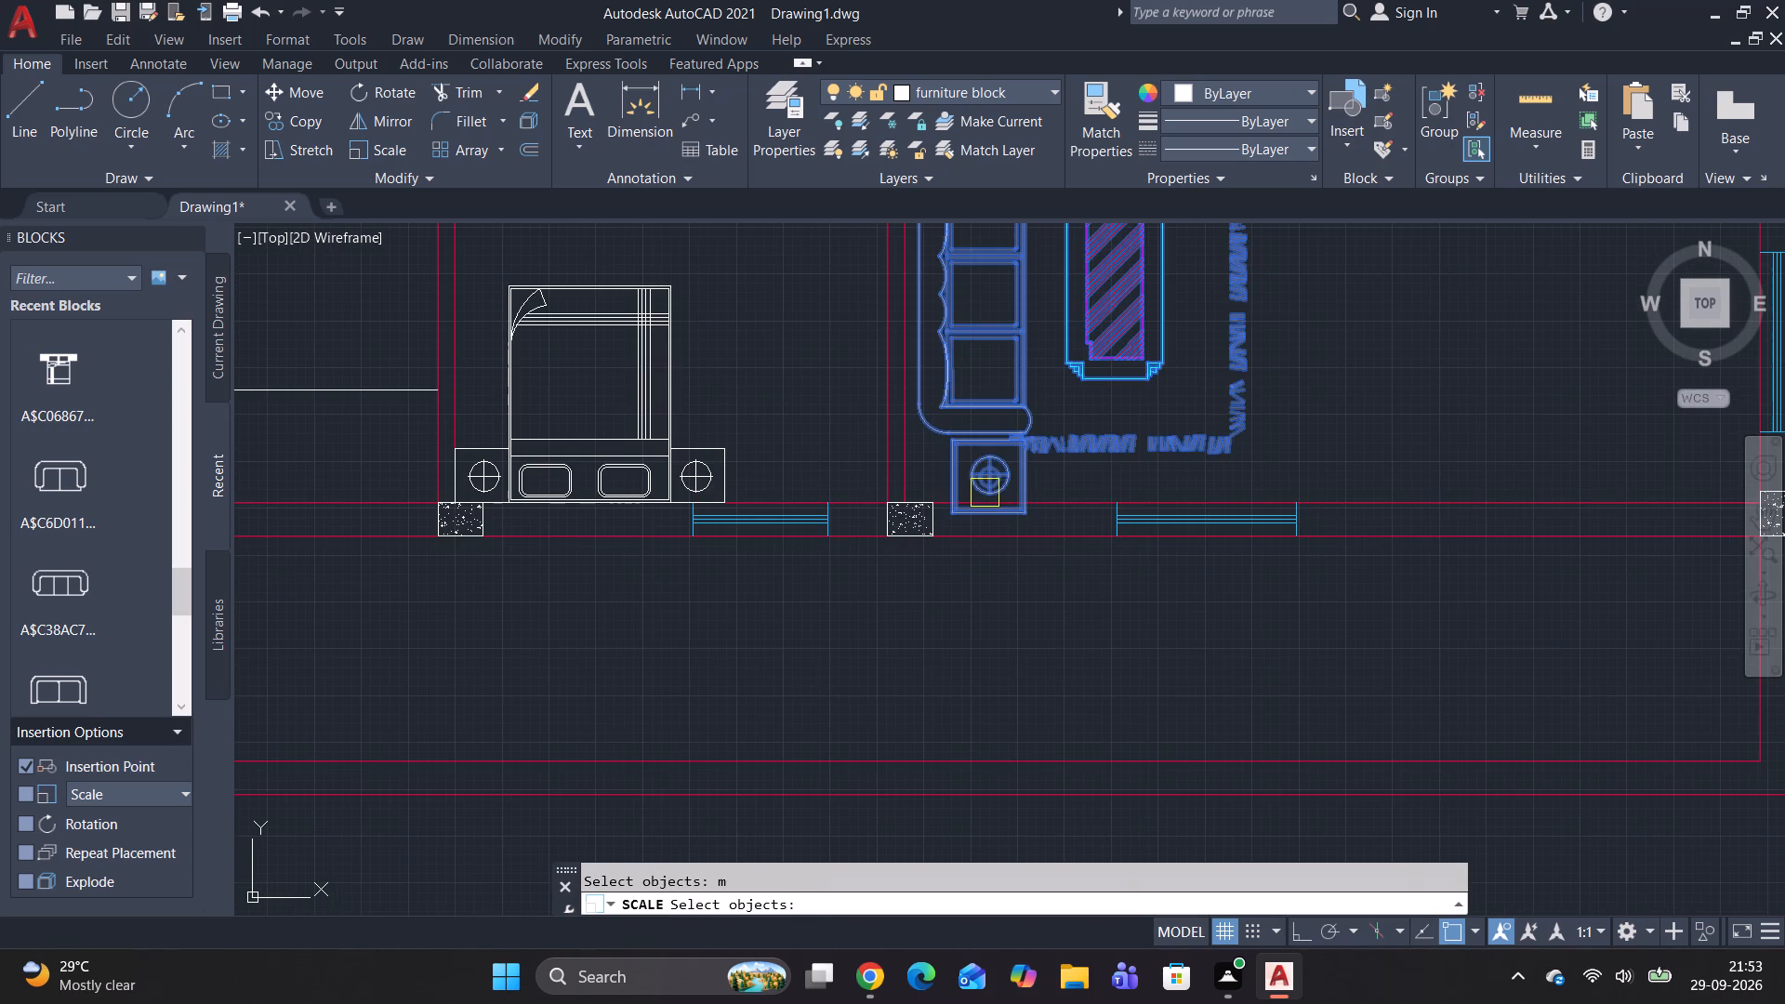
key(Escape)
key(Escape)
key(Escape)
Move the enlarged sofa set north by its south side table's southwest corner, clear of the room's south wall.
click(1013, 428)
text(m)
key(space)
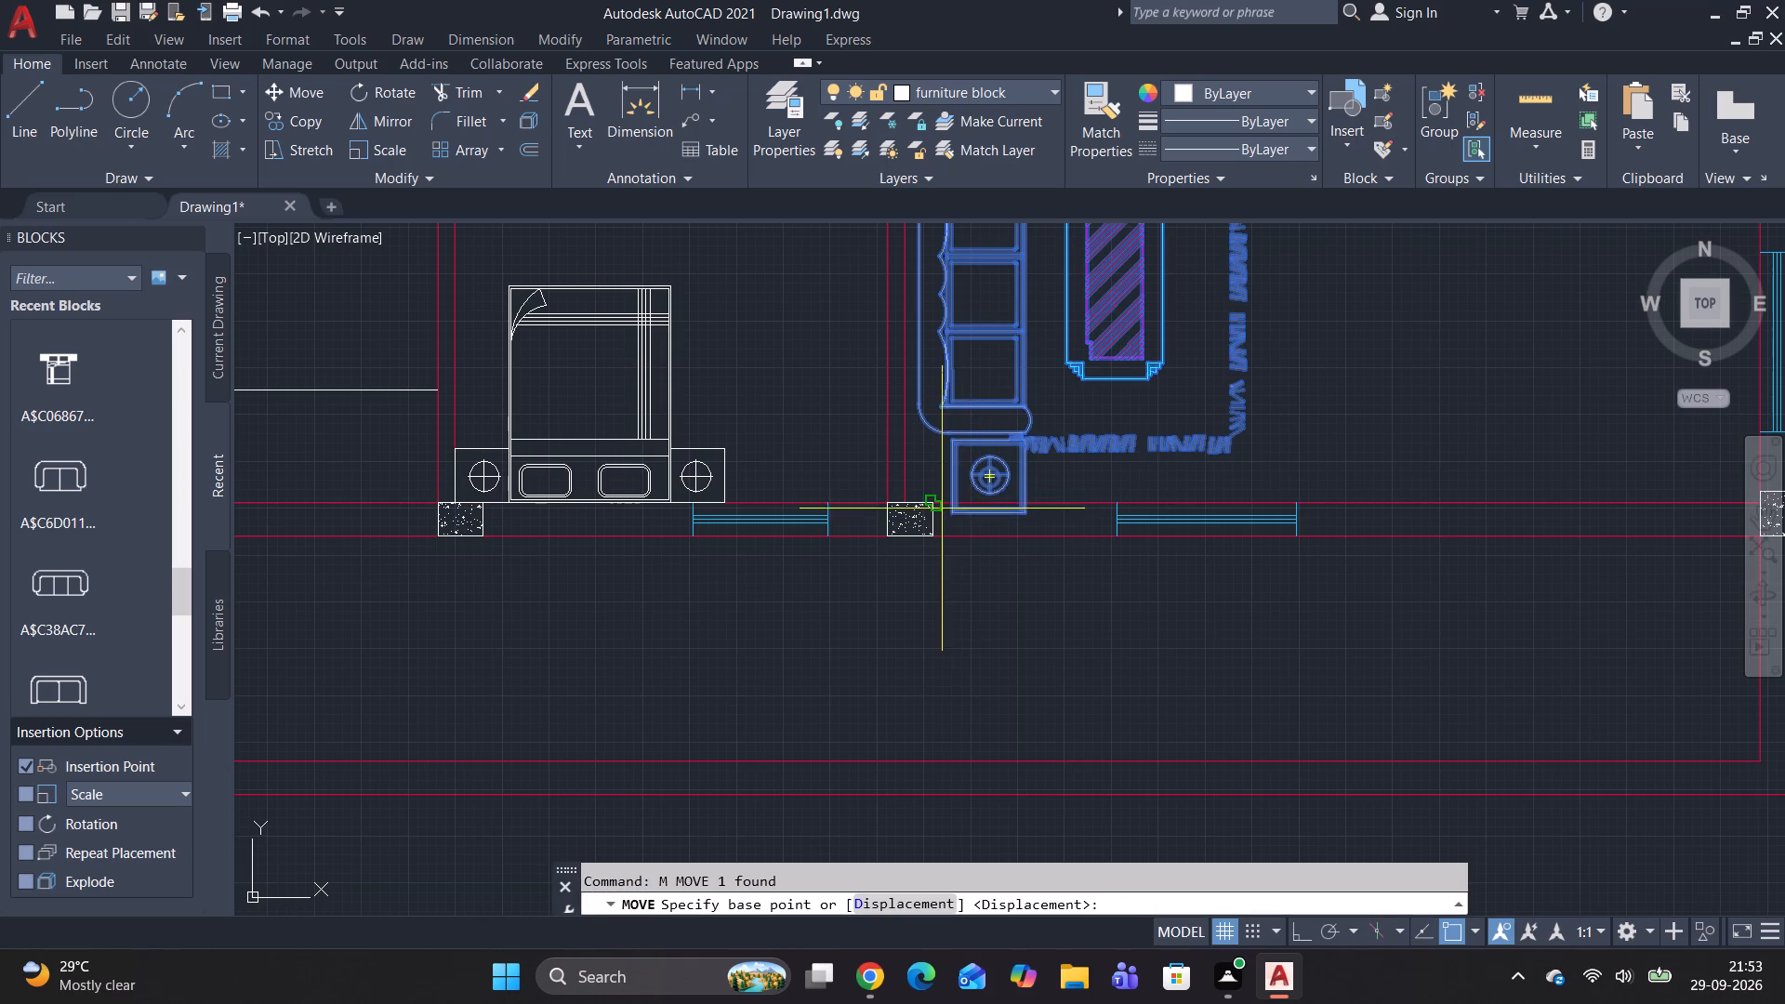
click(956, 515)
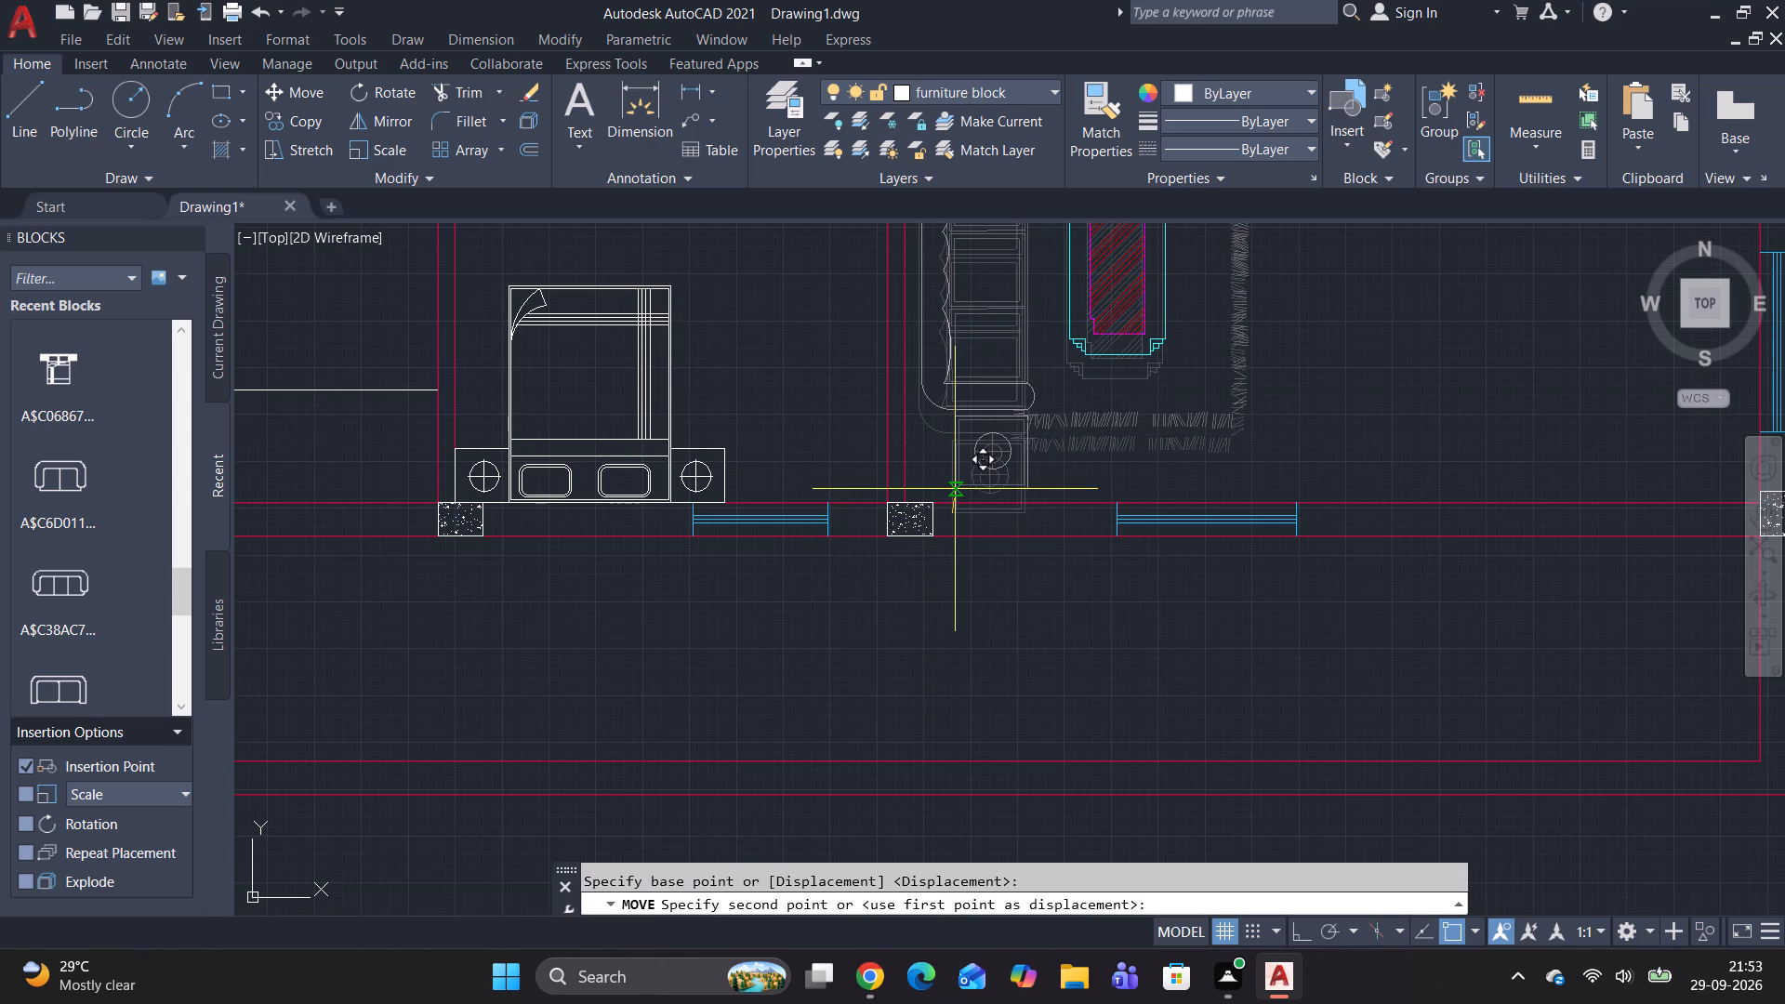
click(955, 489)
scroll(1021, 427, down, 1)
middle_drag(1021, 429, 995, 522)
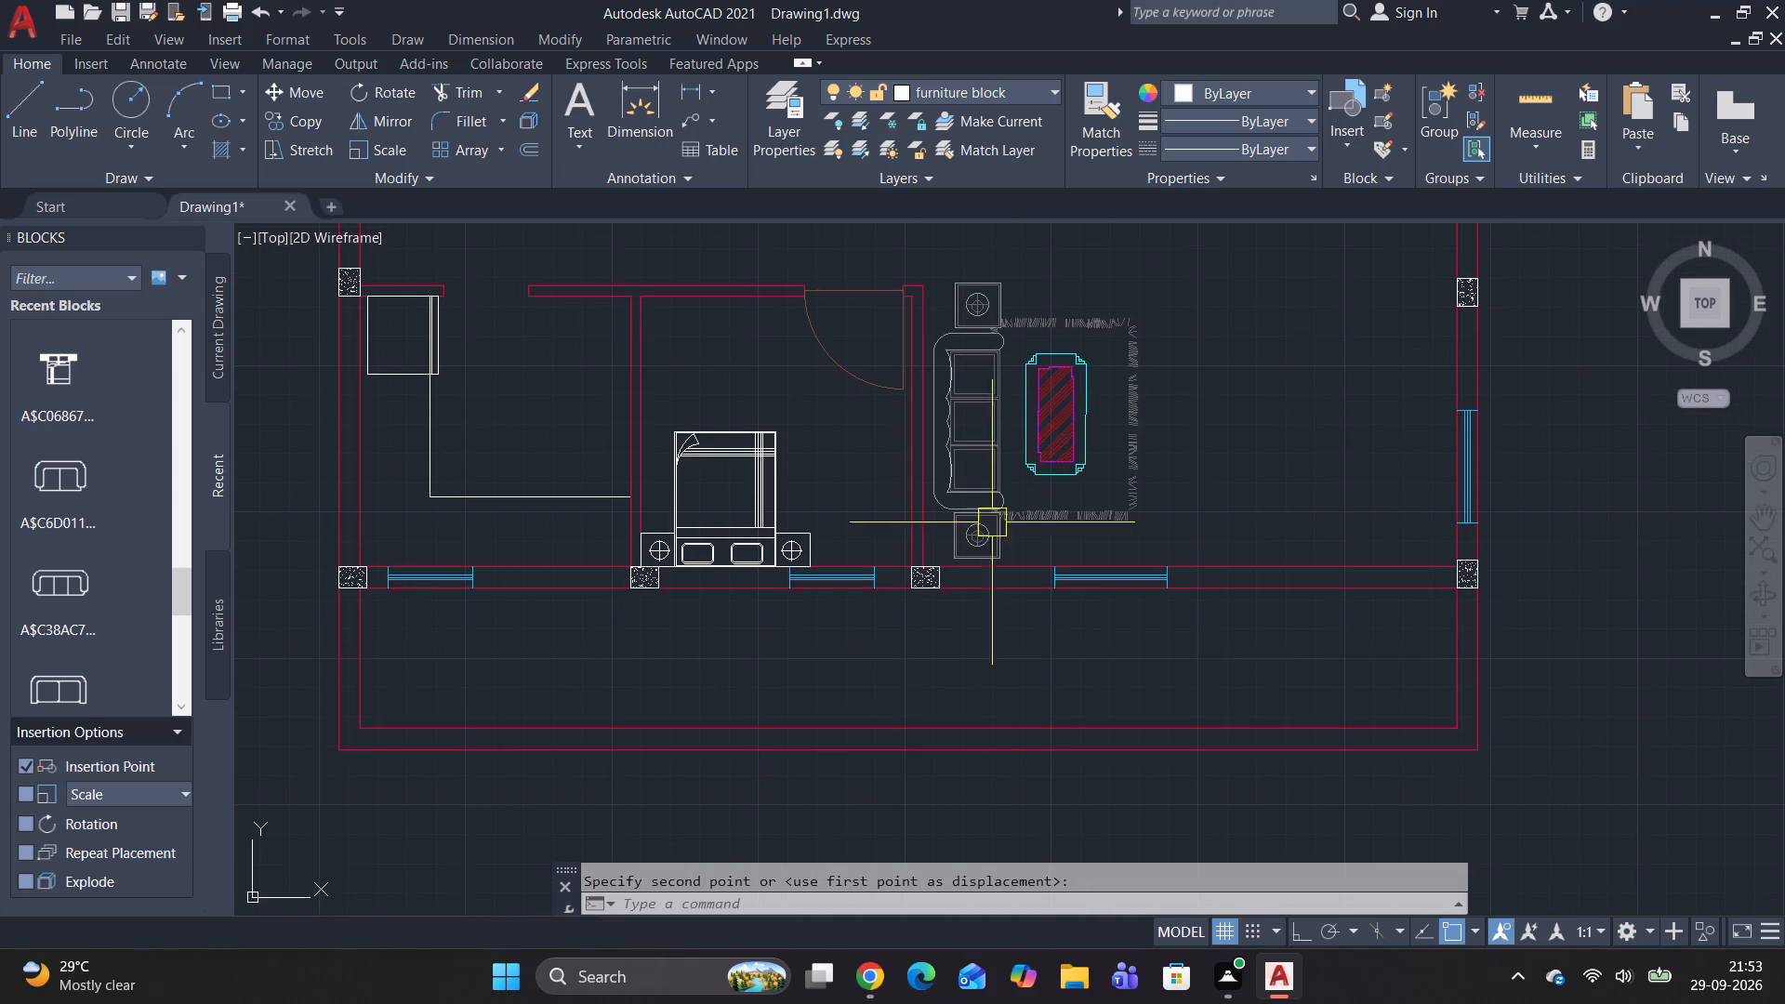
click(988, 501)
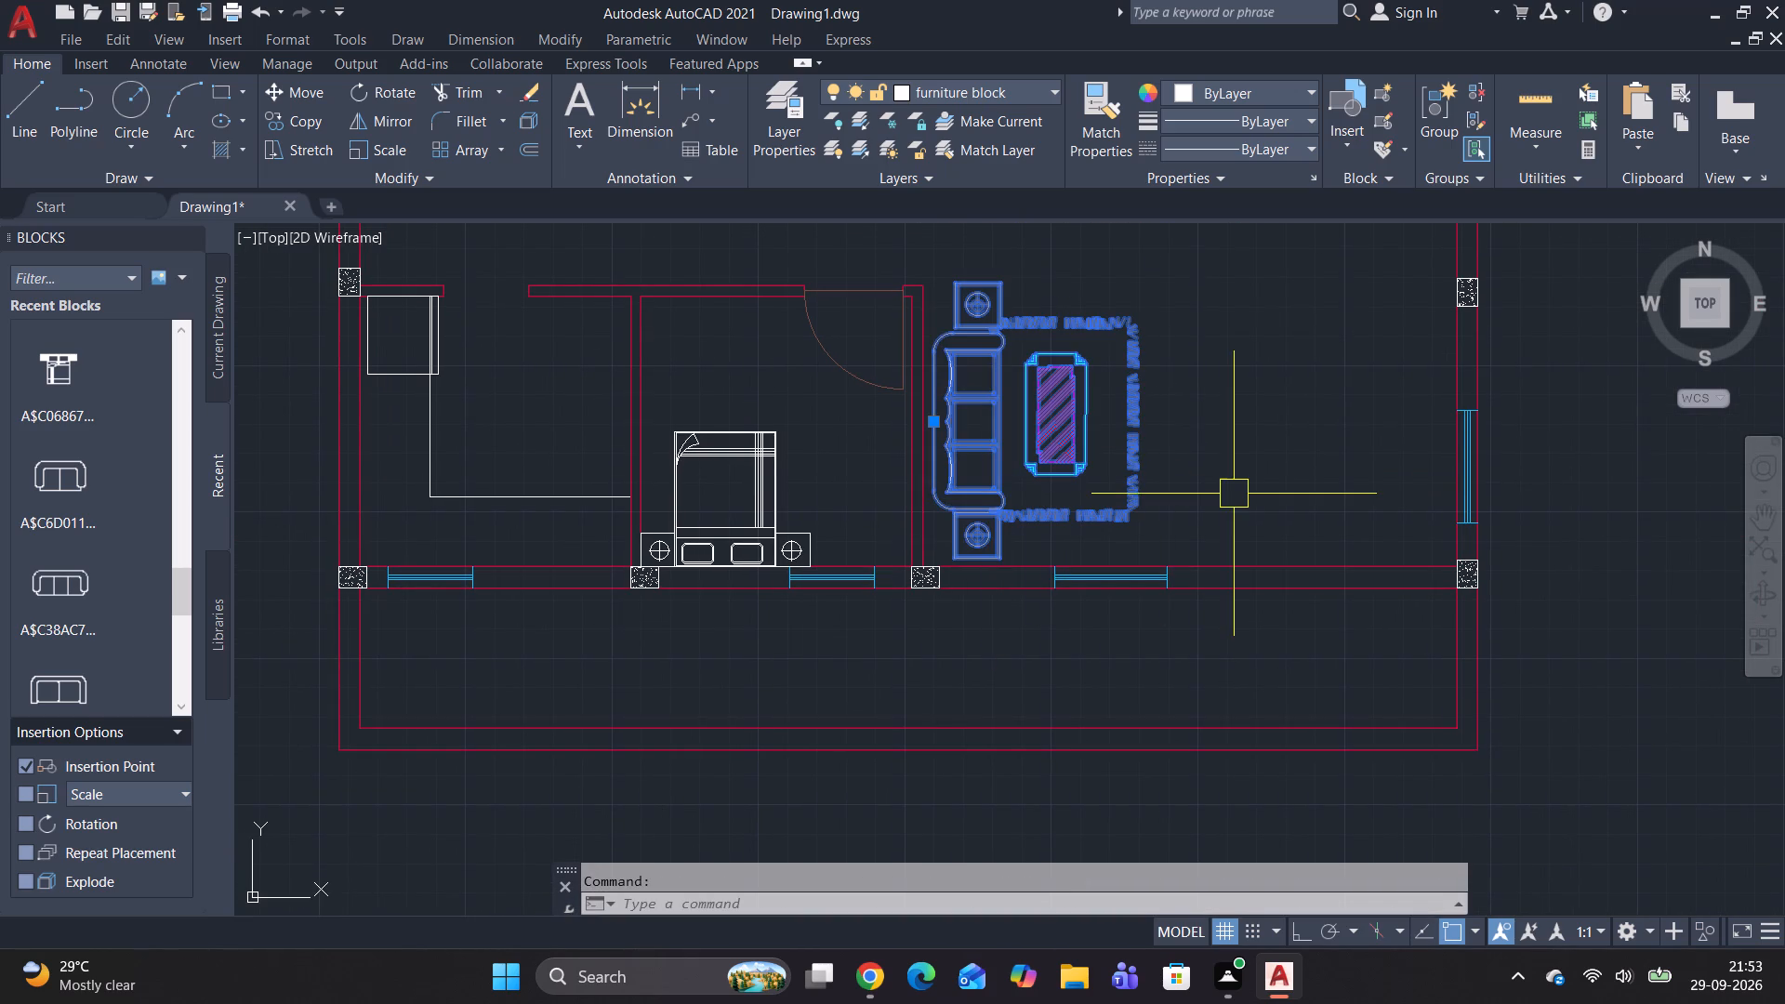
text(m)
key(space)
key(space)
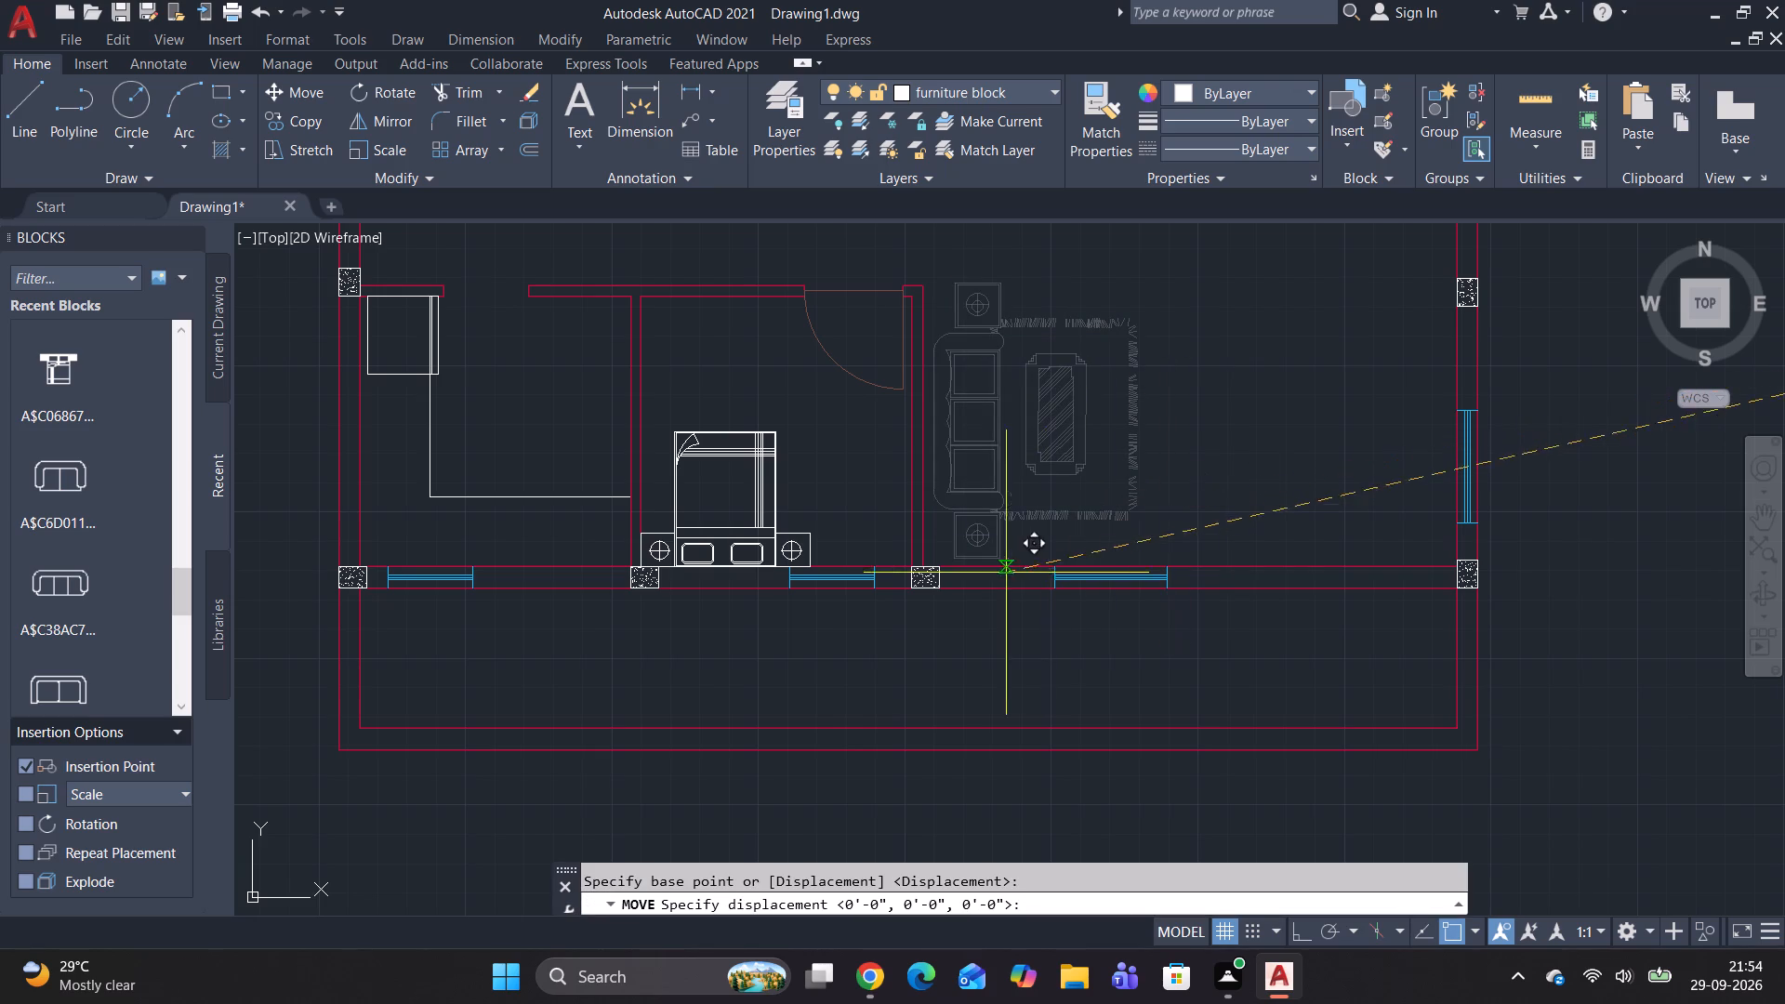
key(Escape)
Move the sofa set down so its south side table's lower edge sits against the inner south wall line.
click(982, 491)
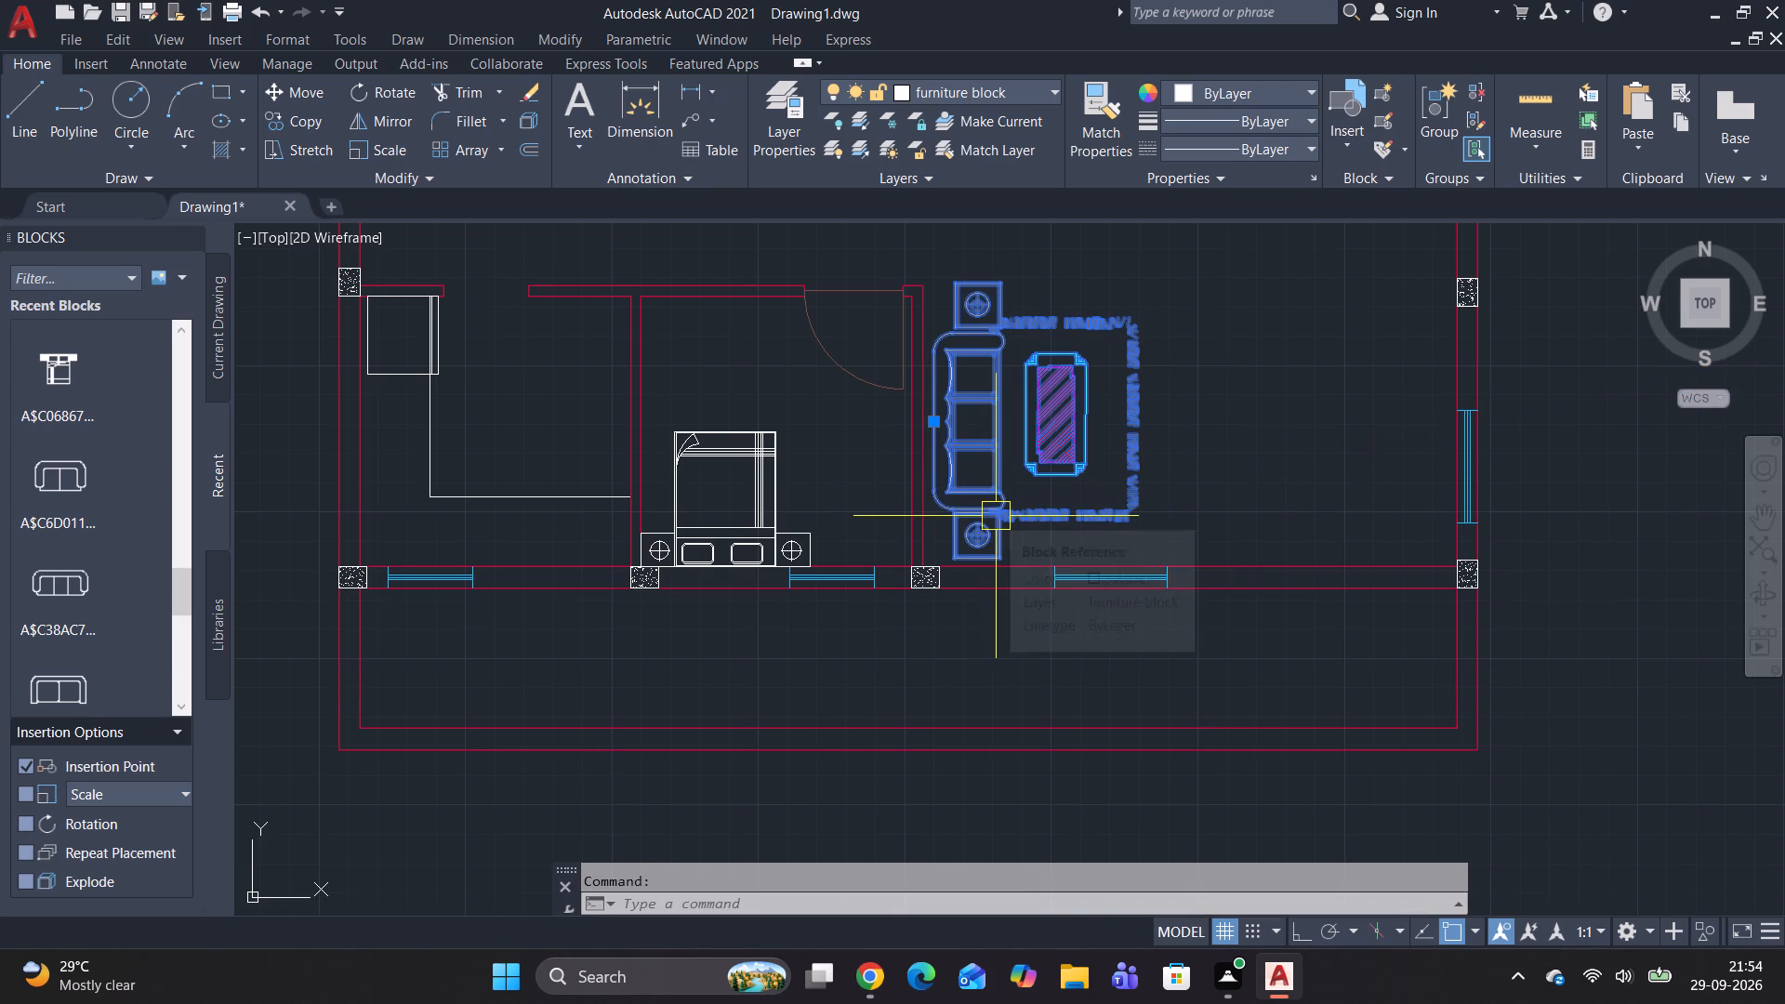
text(m)
key(space)
scroll(955, 553, up, 1)
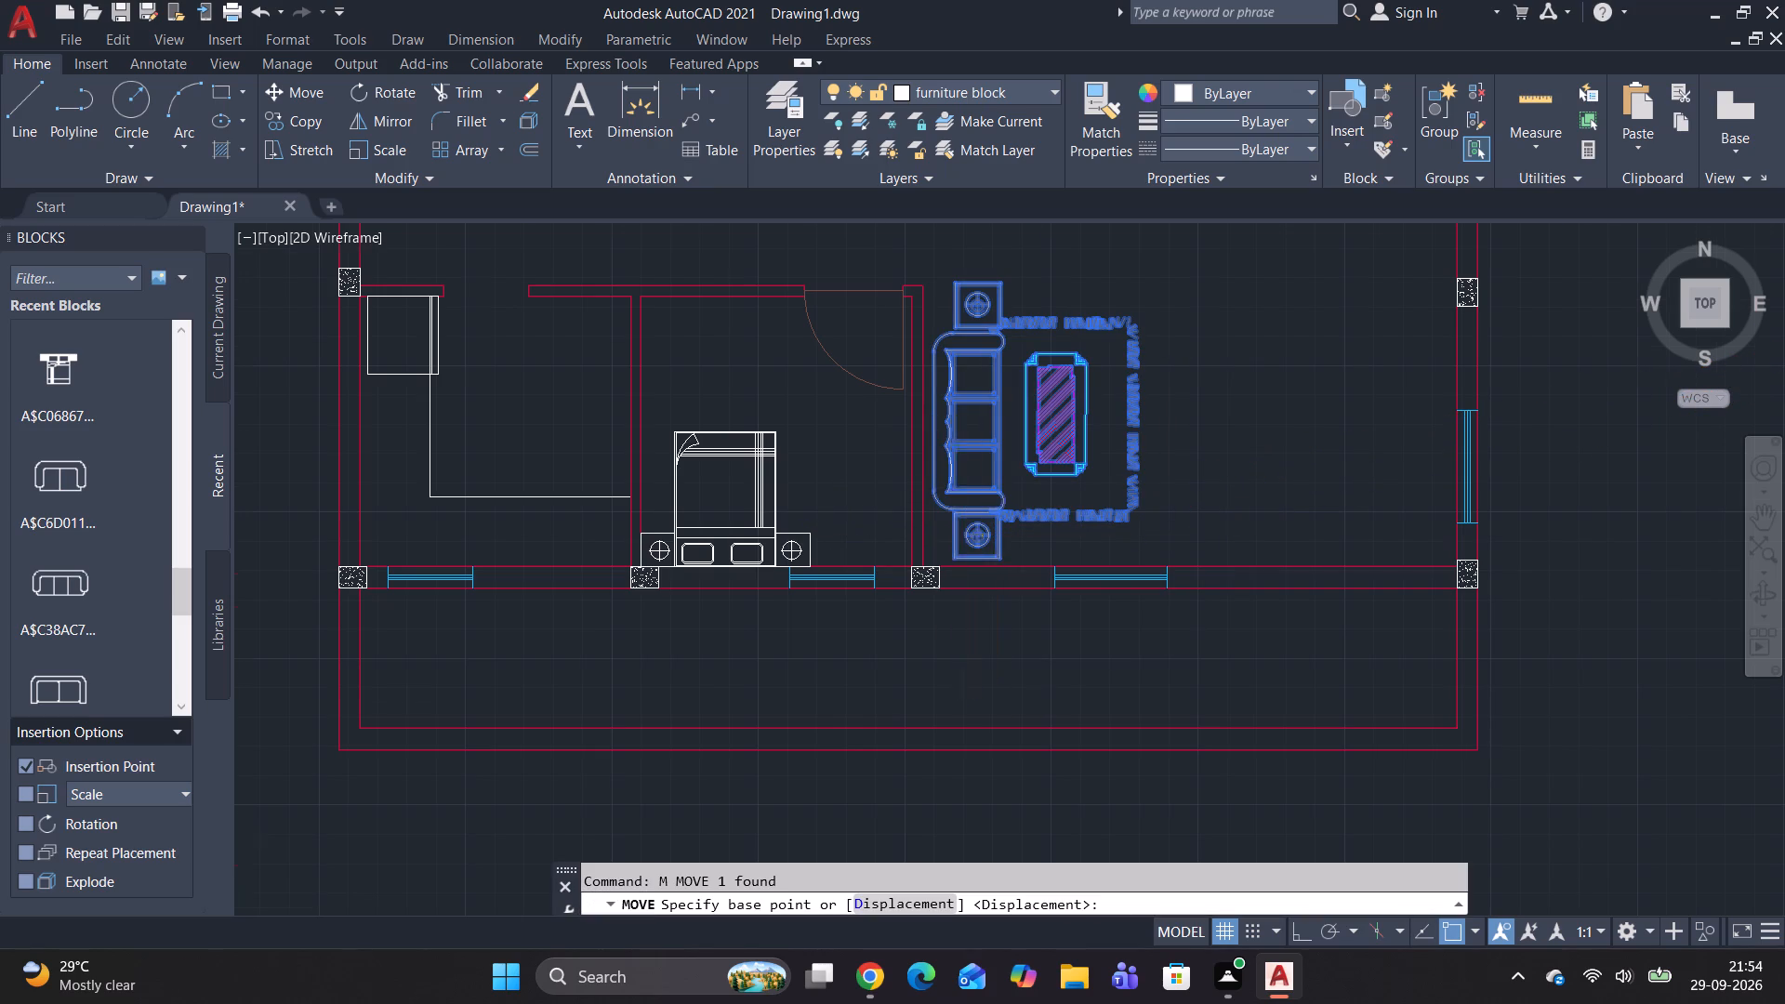
scroll(955, 553, up, 1)
click(946, 565)
click(949, 587)
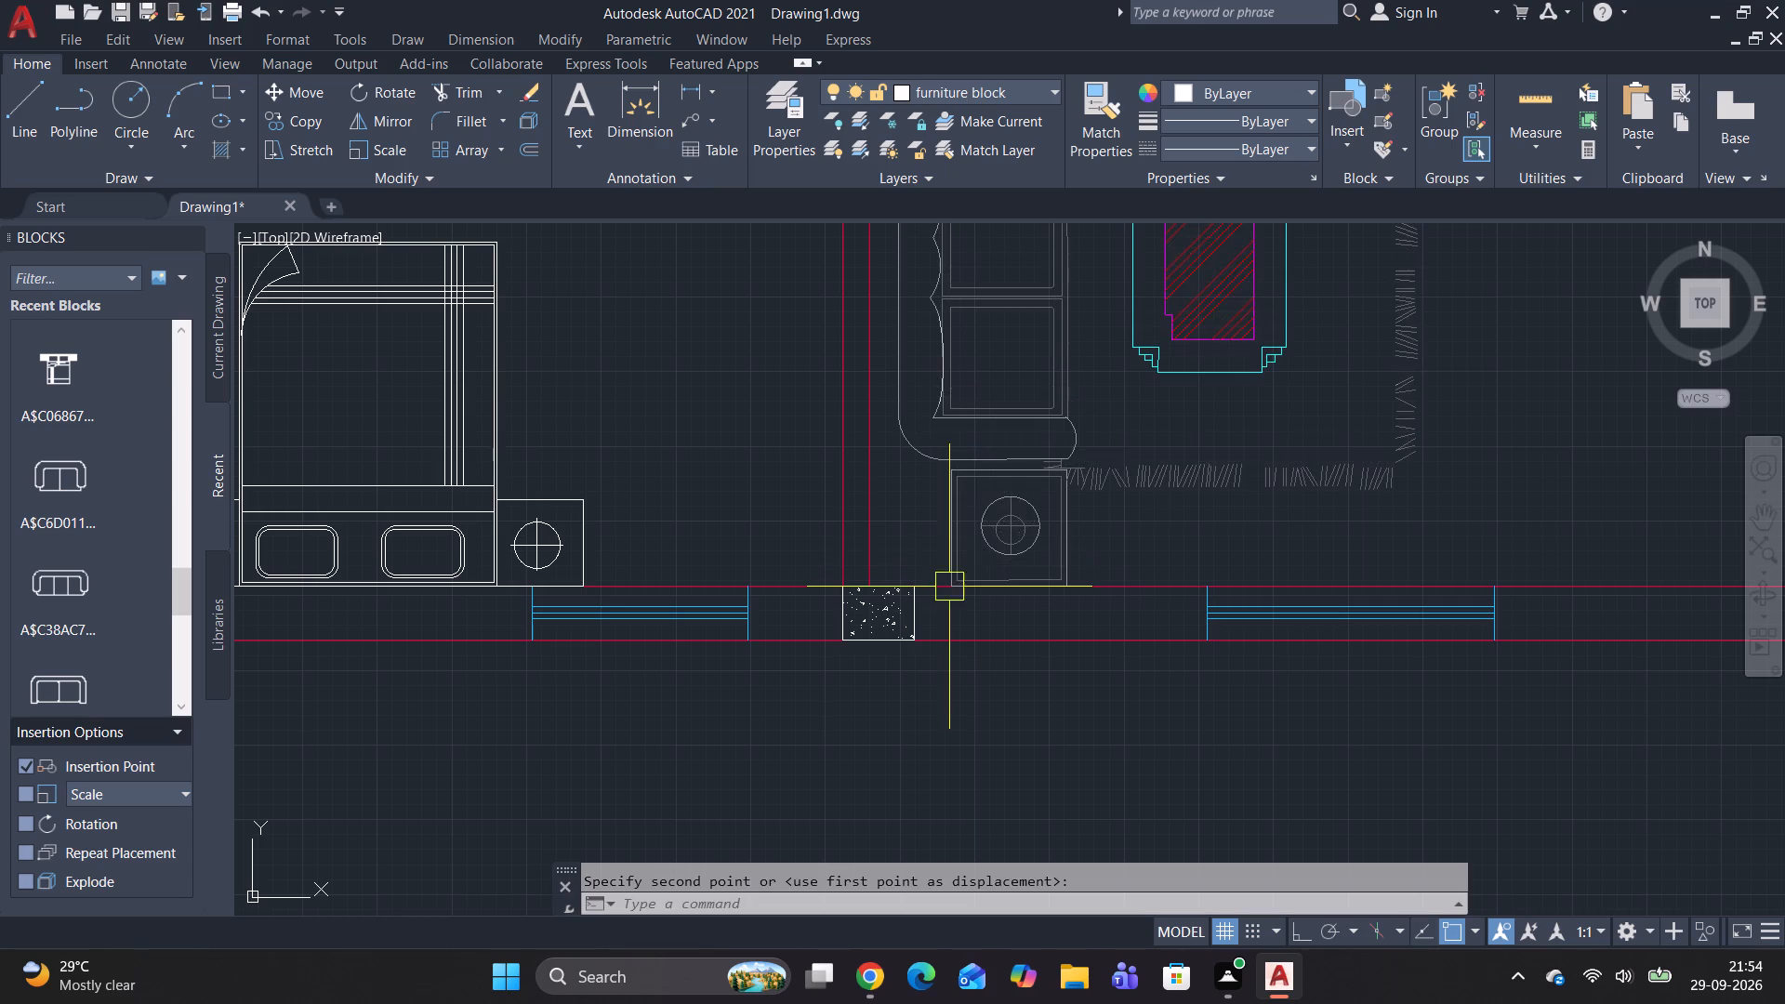
Add the multiline text "GROUND FLOOR PLAN" below the floor plan.
scroll(1054, 443, down, 3)
middle_drag(1082, 406, 1049, 351)
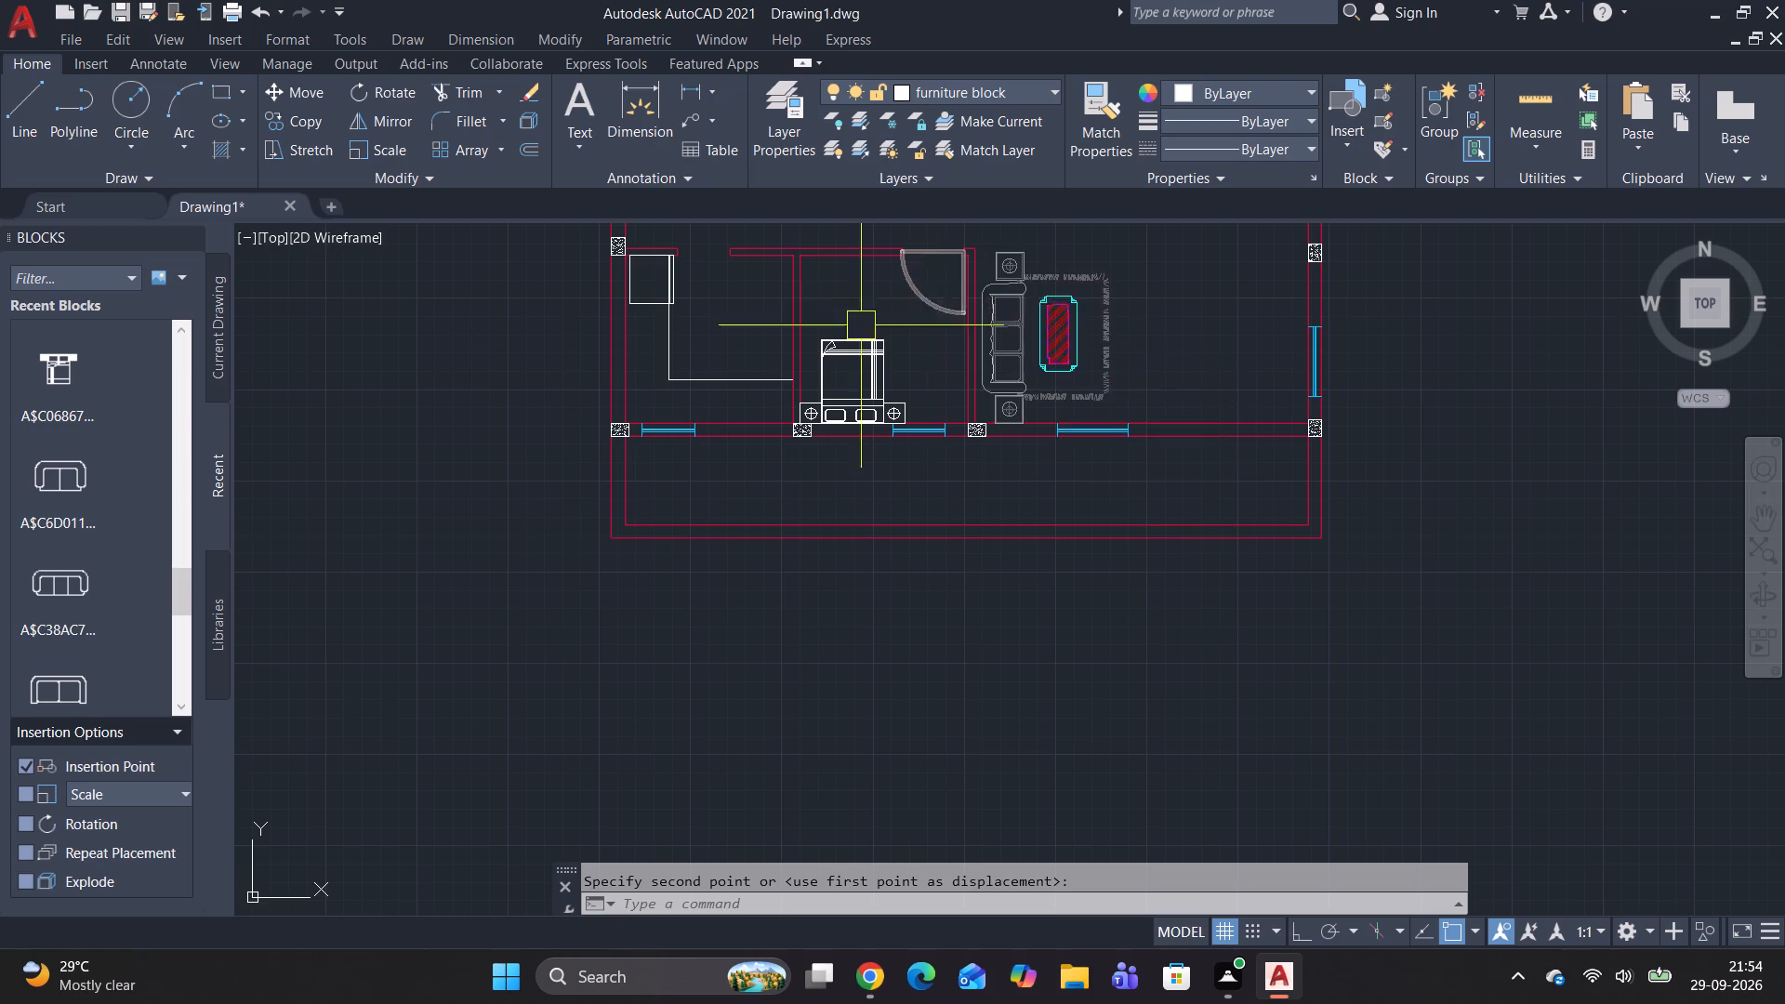
scroll(806, 397, down, 2)
scroll(806, 400, up, 2)
middle_drag(744, 657, 703, 765)
scroll(808, 490, down, 1)
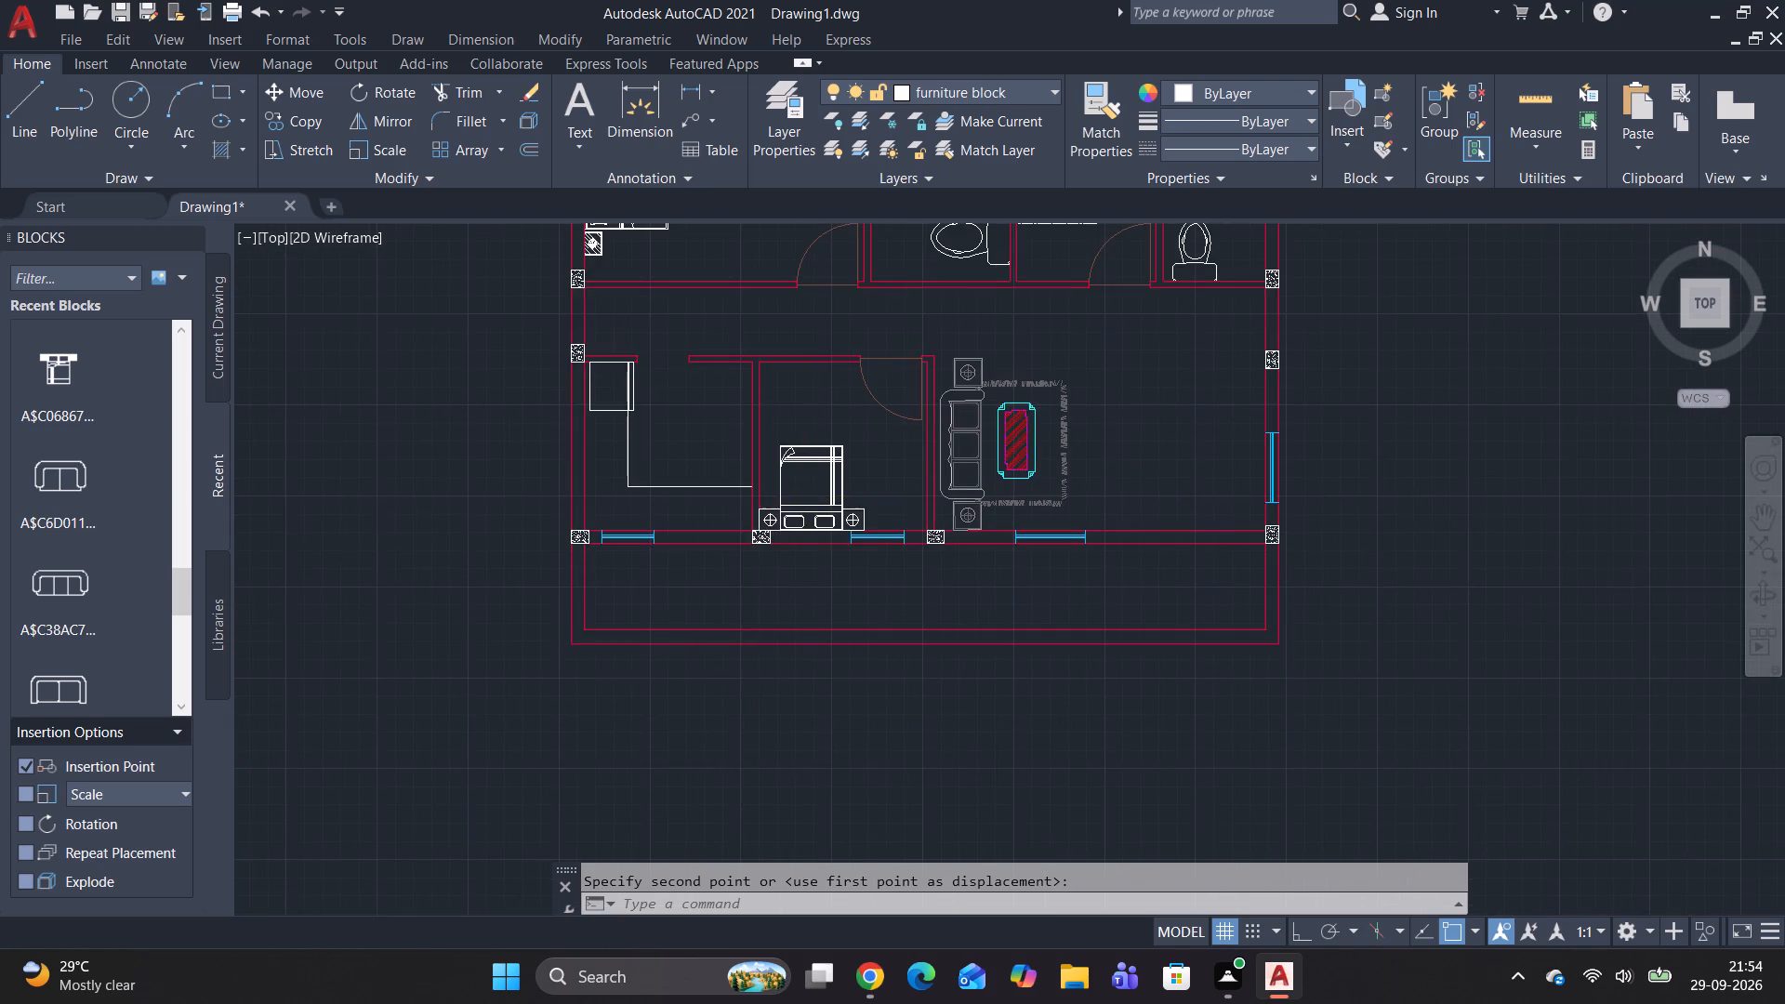
middle_drag(945, 606, 782, 763)
middle_drag(774, 777, 777, 688)
text(mt)
key(space)
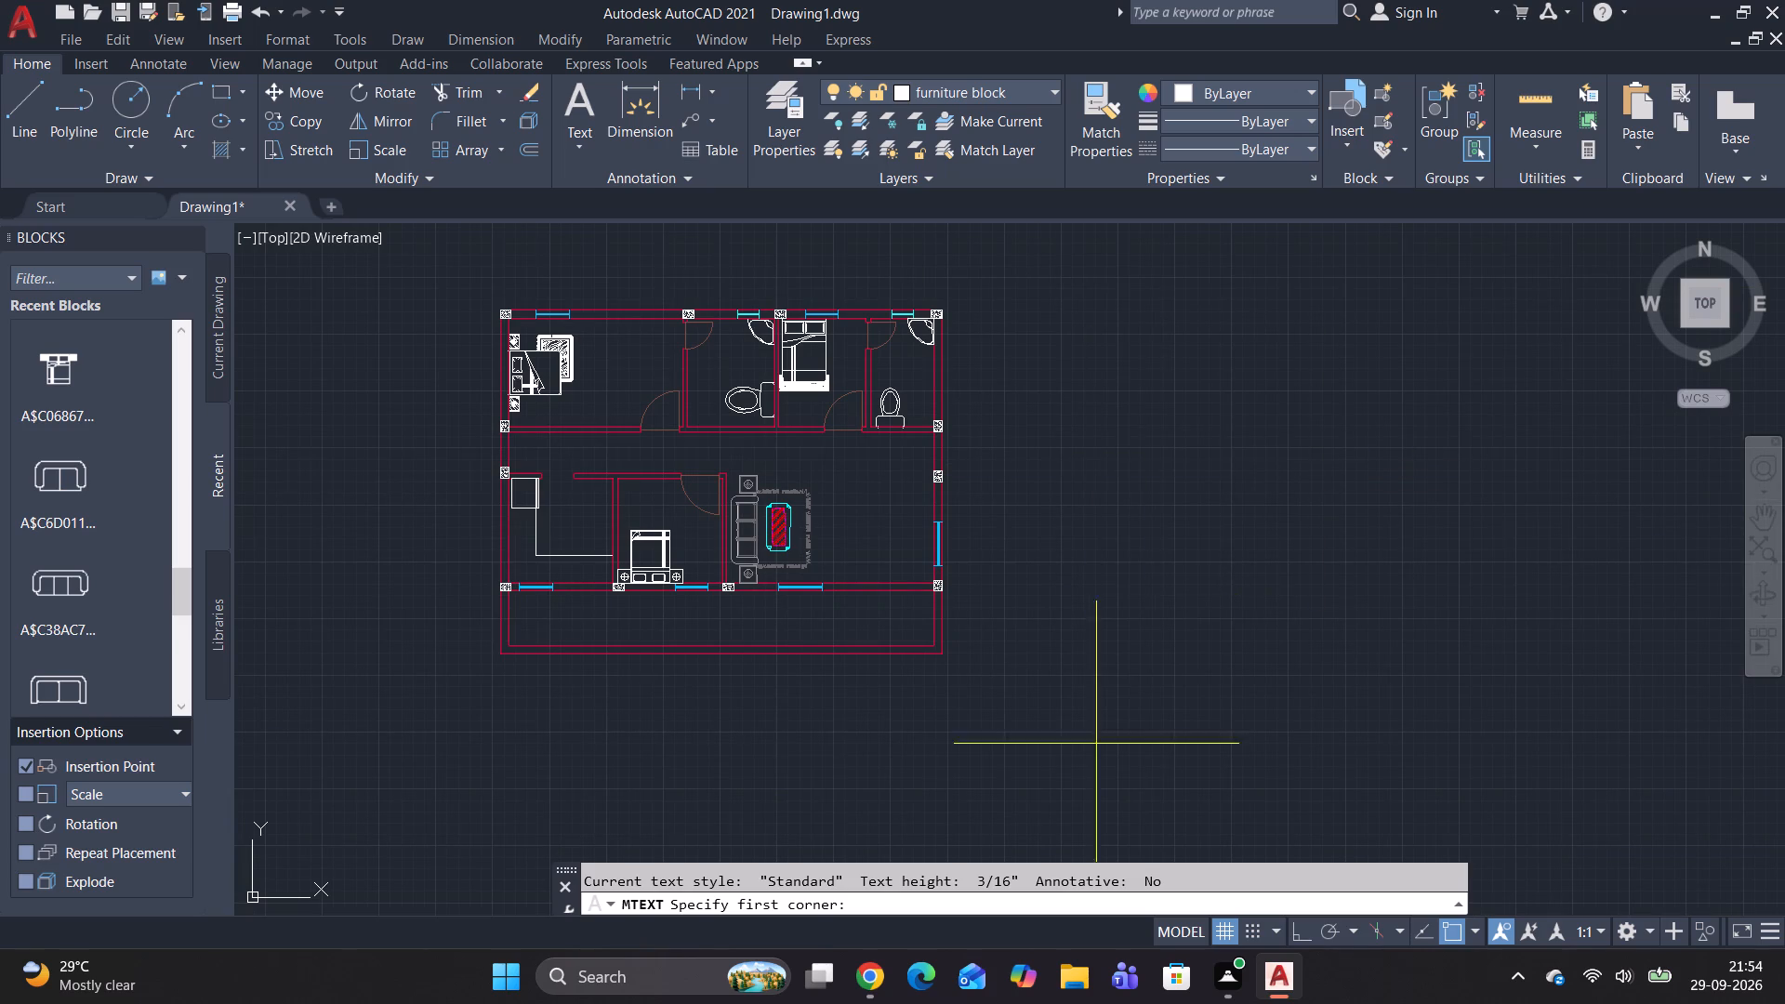
click(551, 750)
click(1080, 790)
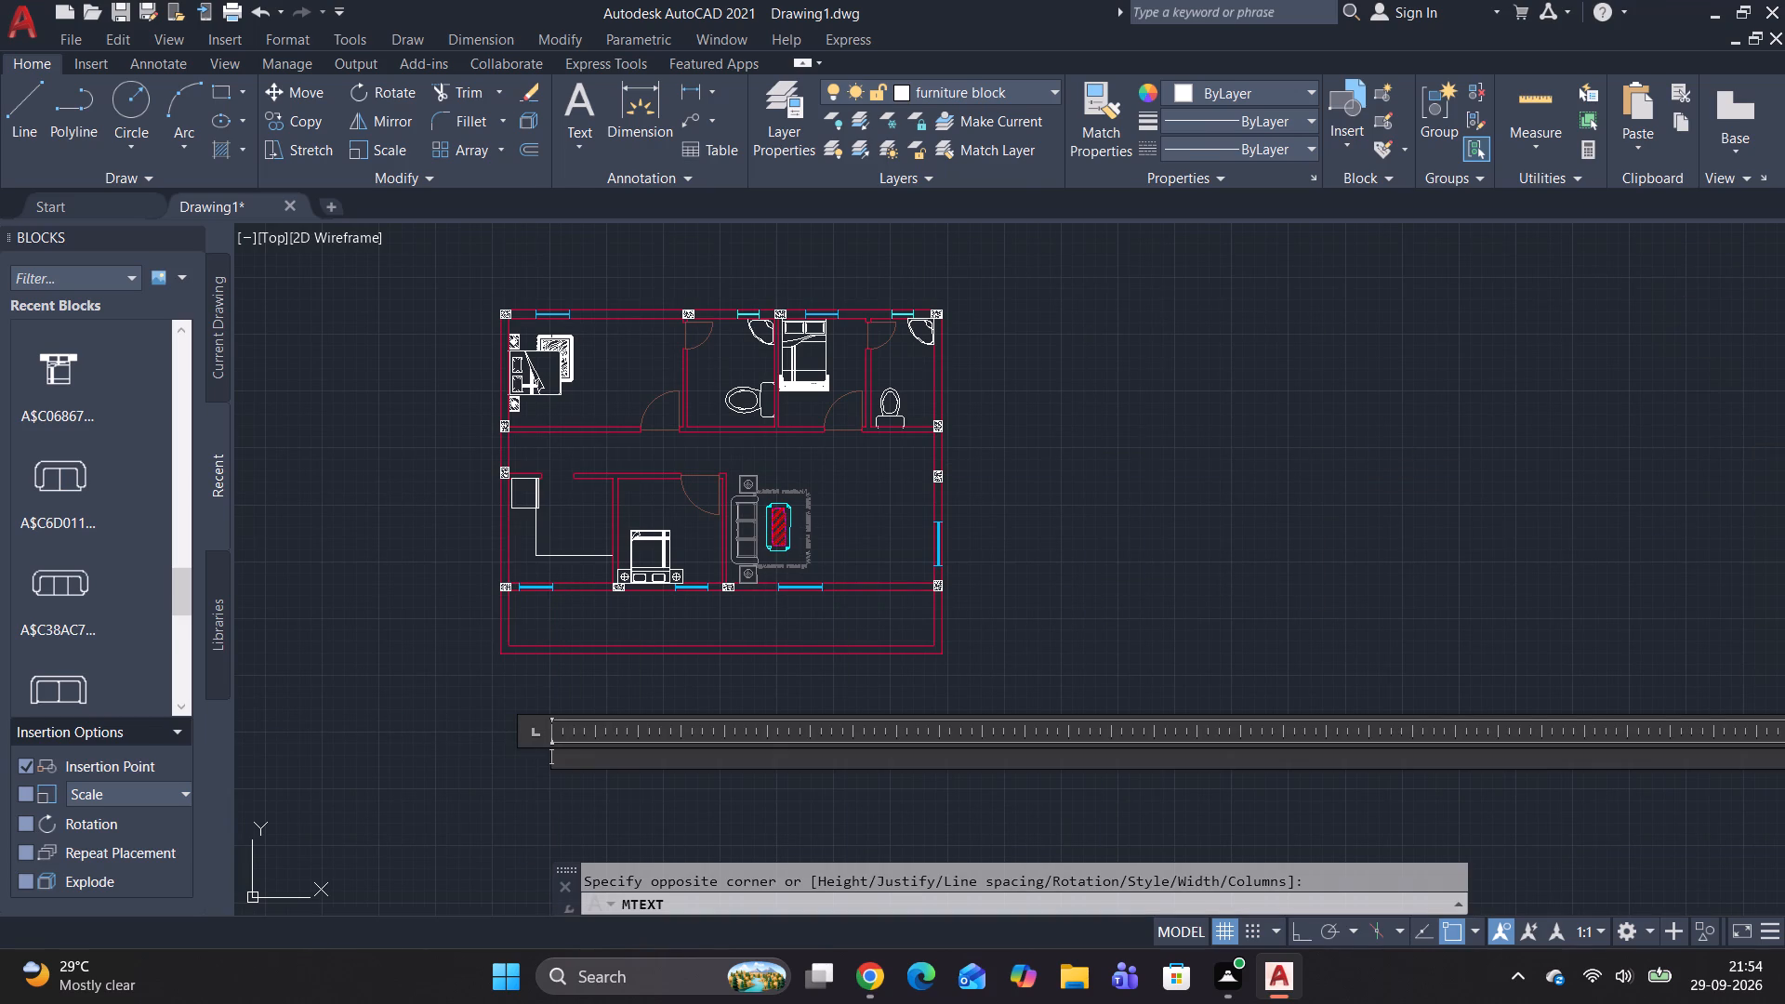
text(GROUND FLOOR PLAN)
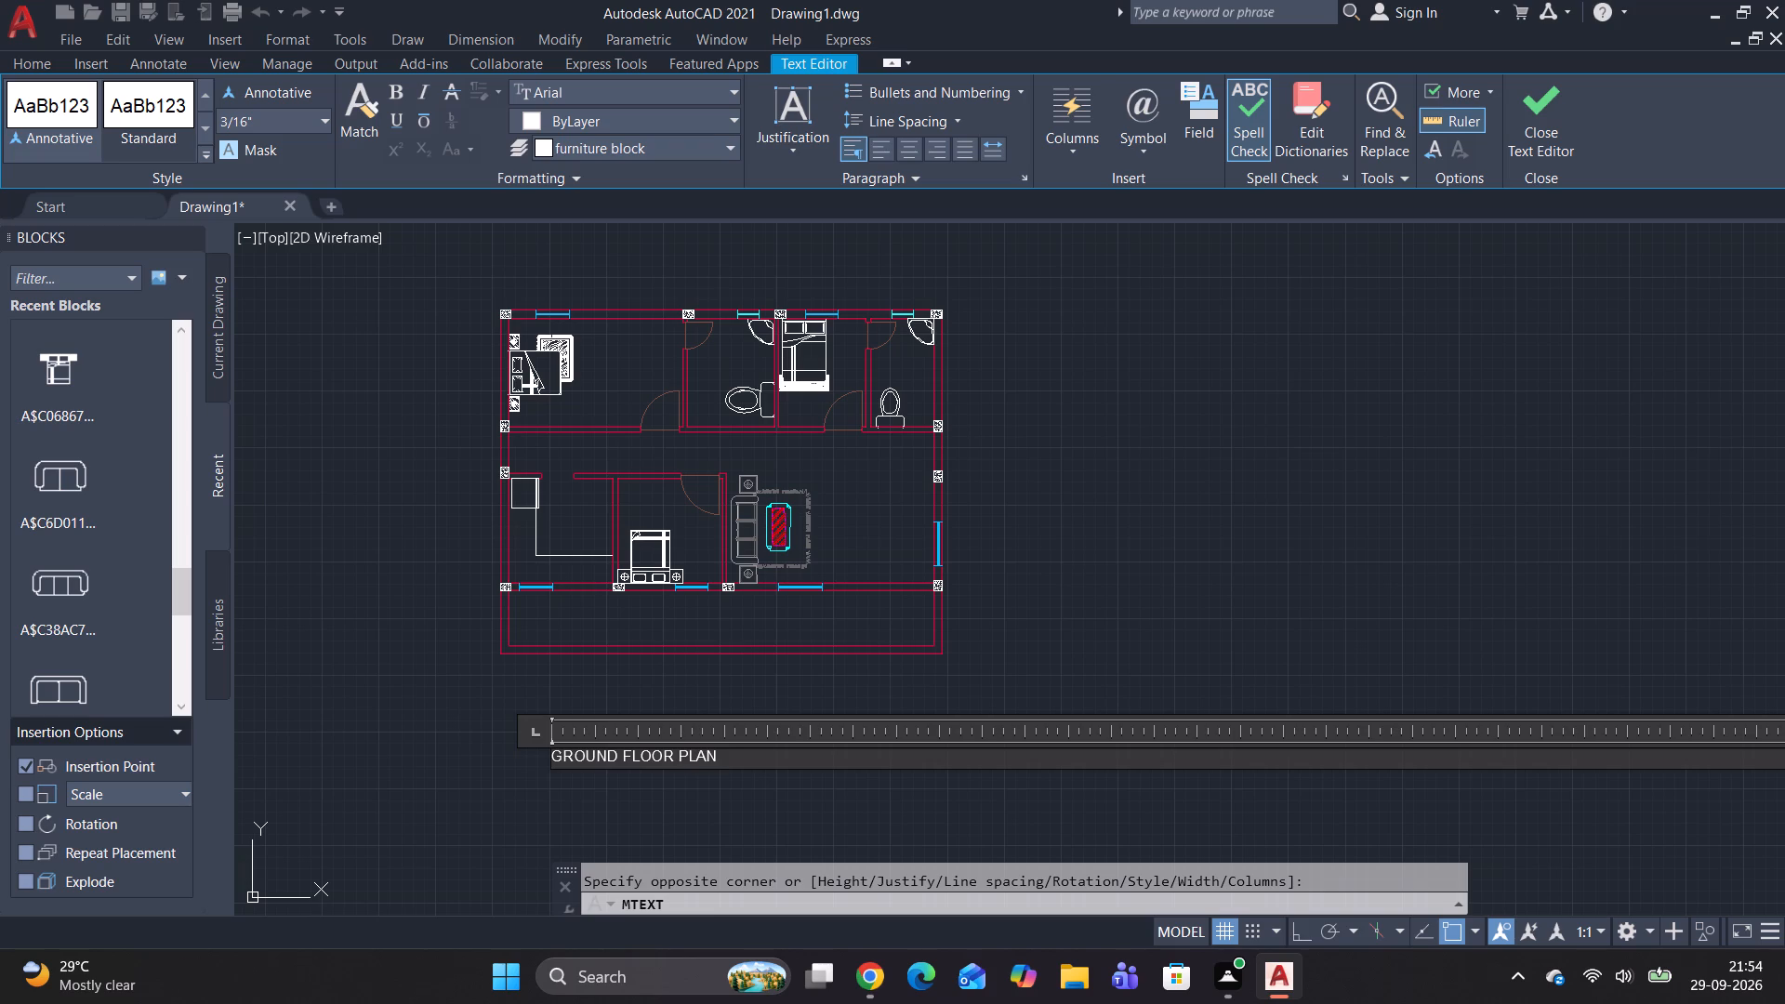
Set the whole GROUND FLOOR PLAN title's text height to 15 inches (1'-3") and finish the text.
drag(716, 760, 585, 789)
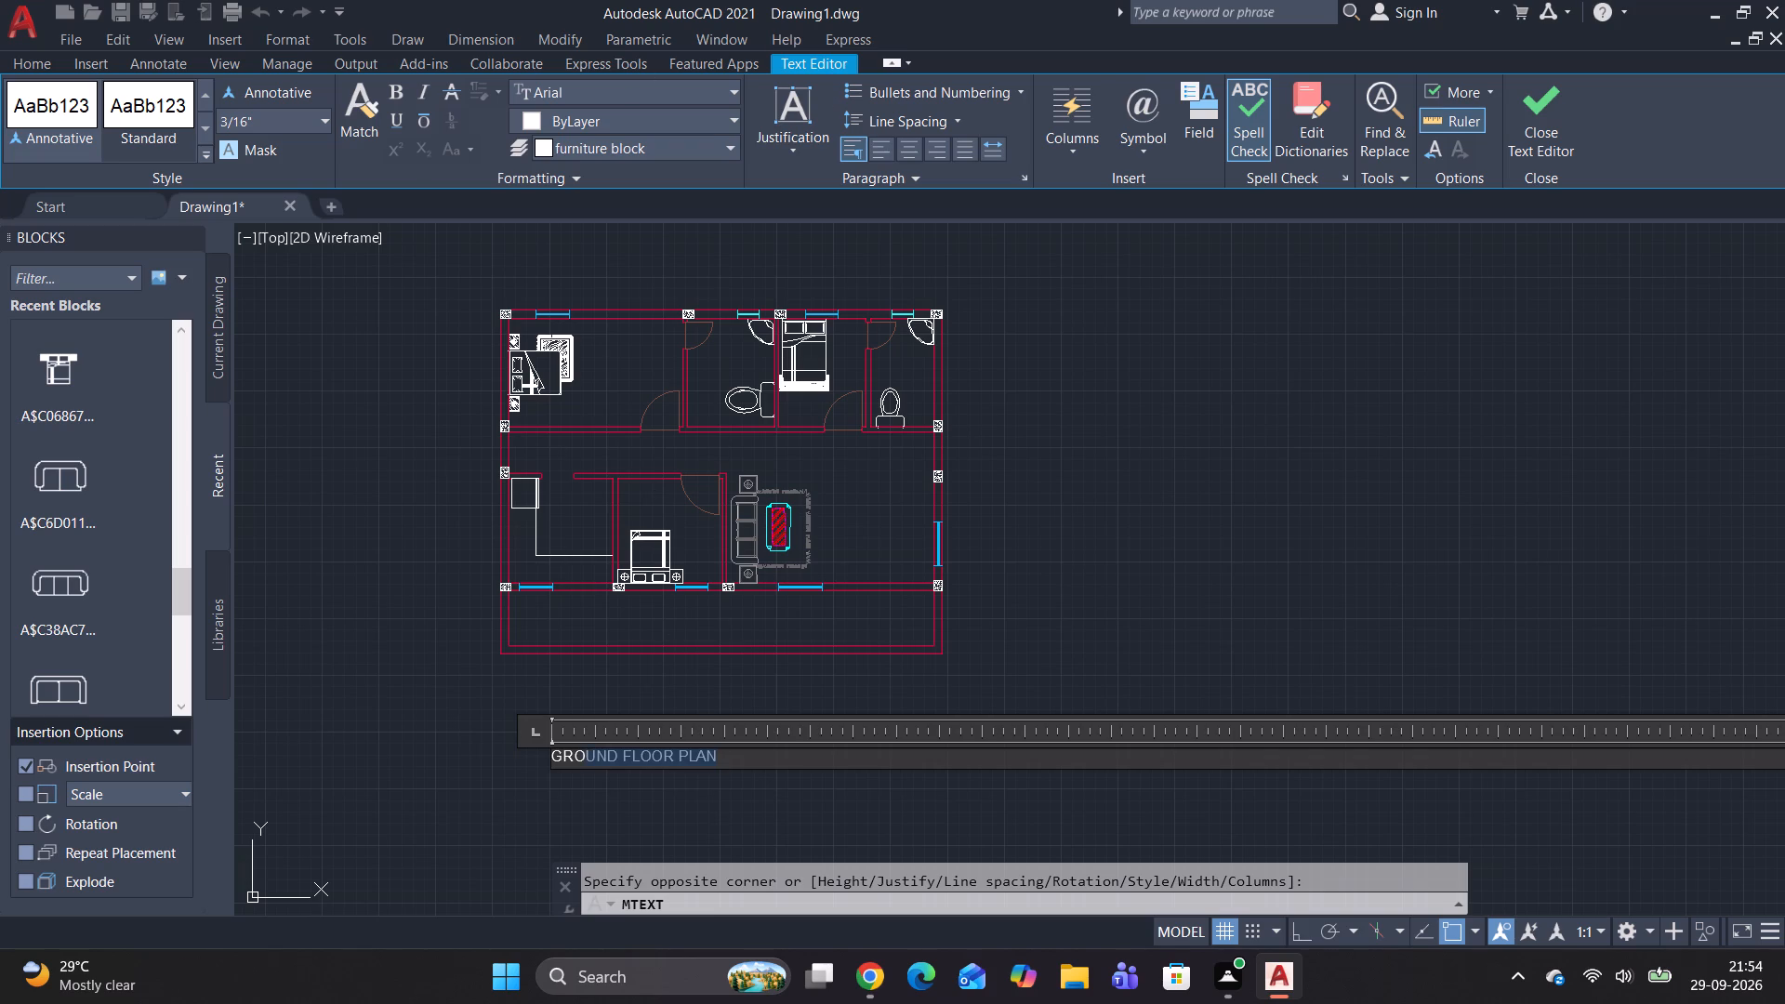
drag(585, 789, 522, 757)
click(288, 117)
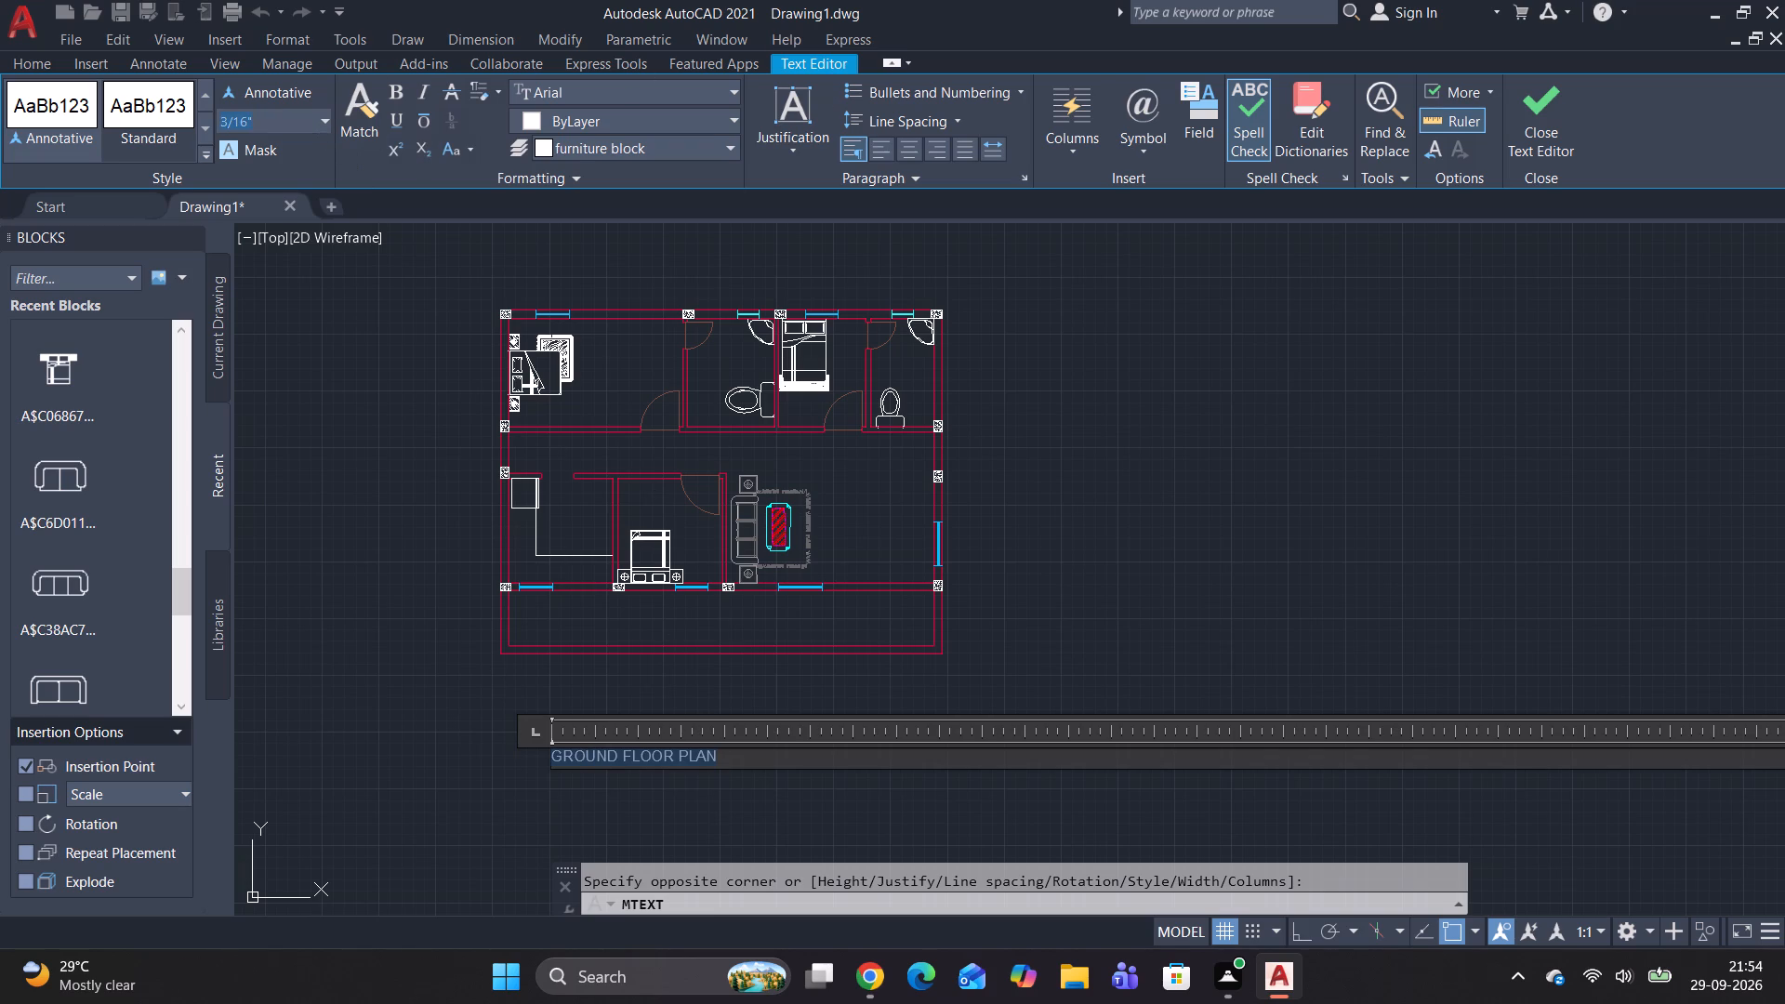
key(BackSpace)
text(15)
key(Return)
scroll(518, 86, down, 2)
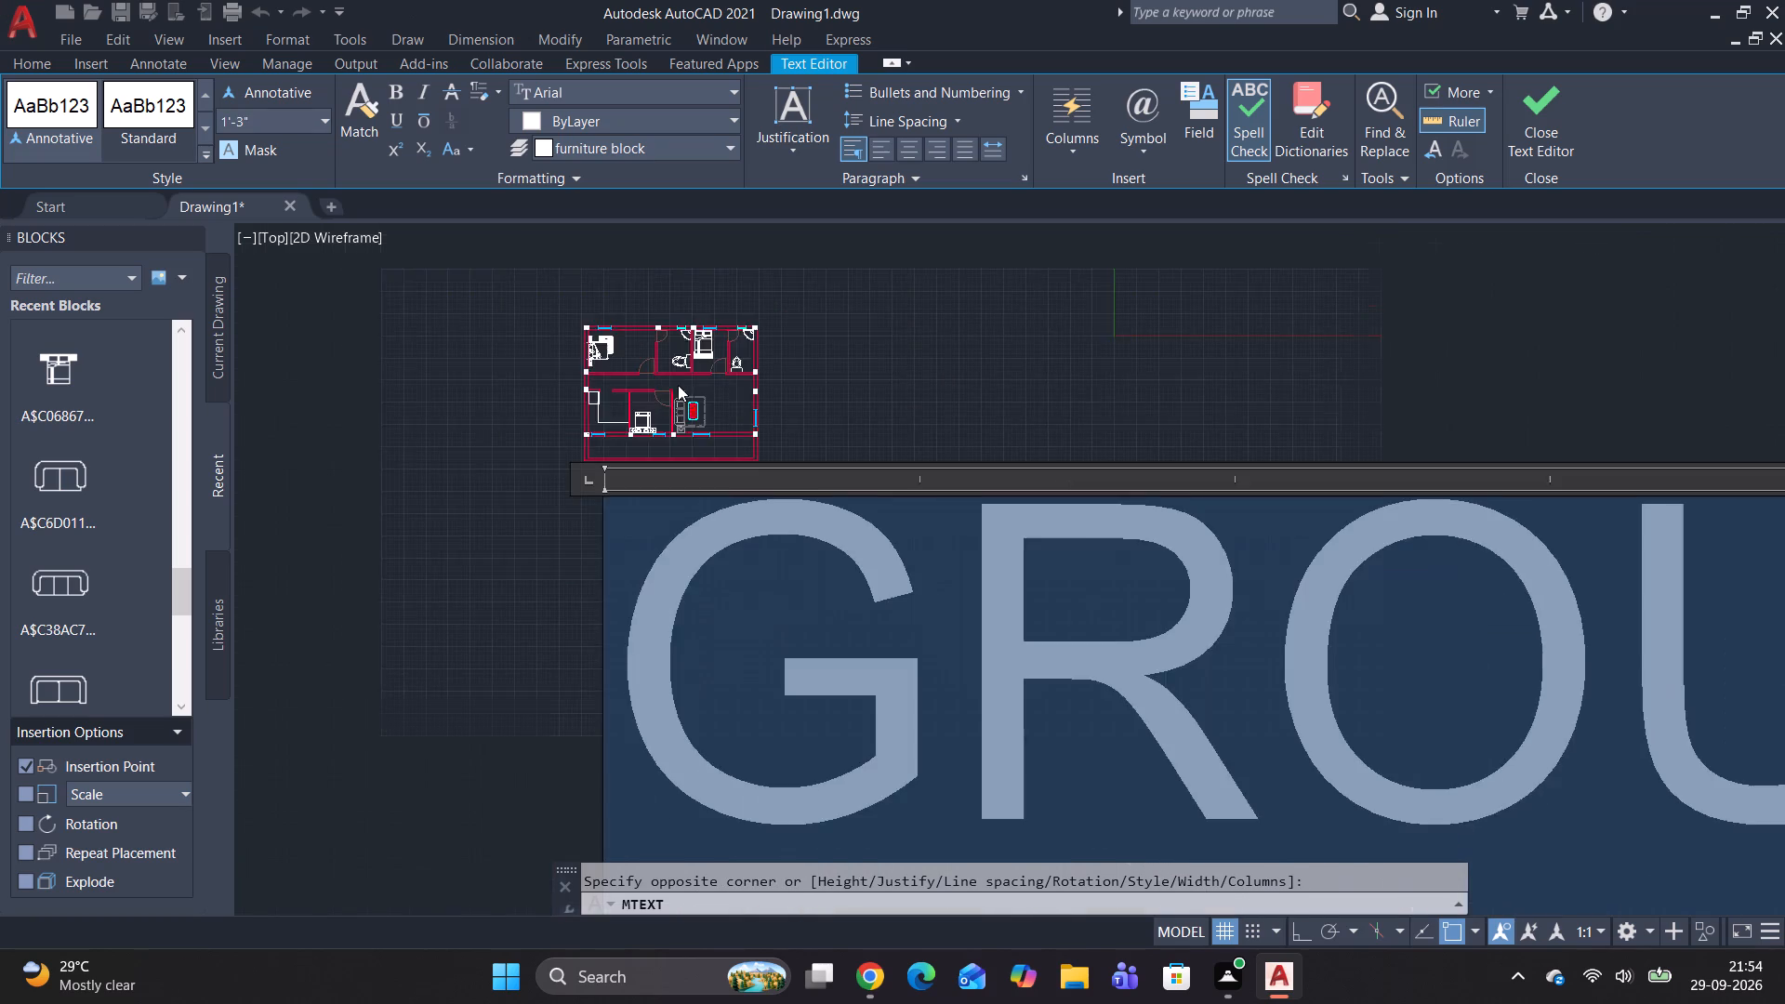
scroll(678, 385, down, 3)
click(582, 575)
Move the GROUND FLOOR PLAN title up and to the east so it sits centred just below the floor plan.
scroll(647, 472, up, 2)
middle_drag(651, 443, 647, 673)
click(654, 663)
key(m)
key(space)
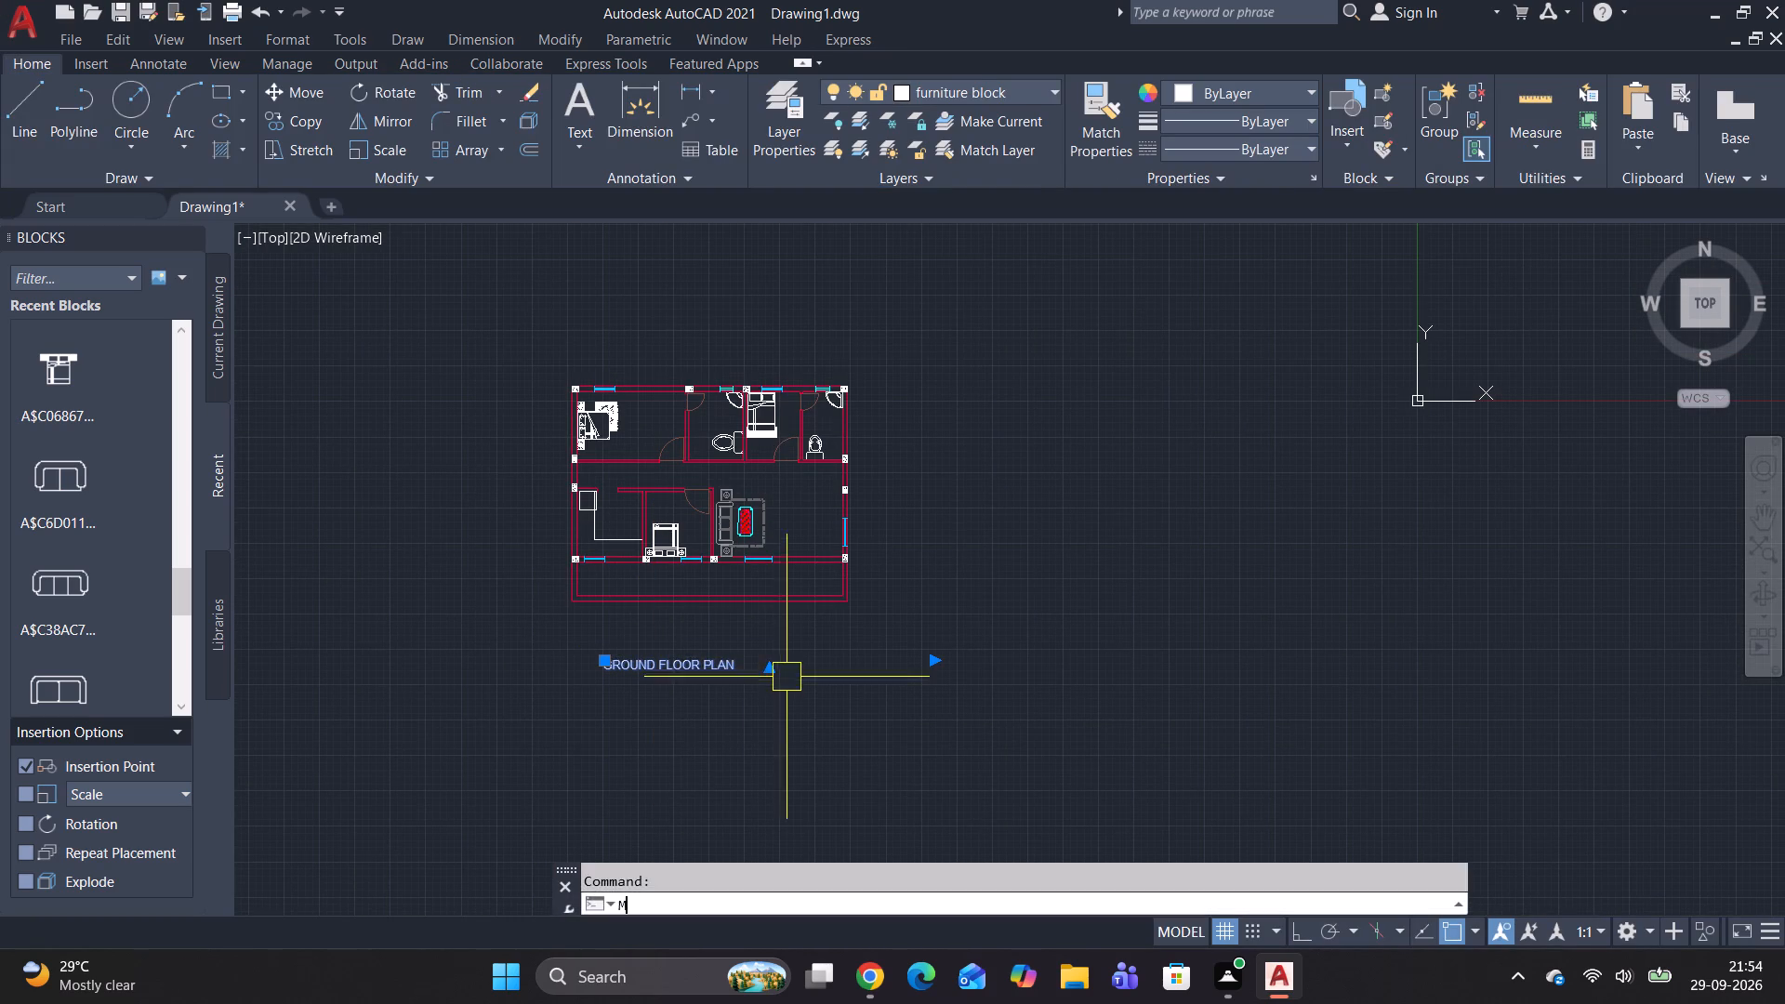
click(690, 660)
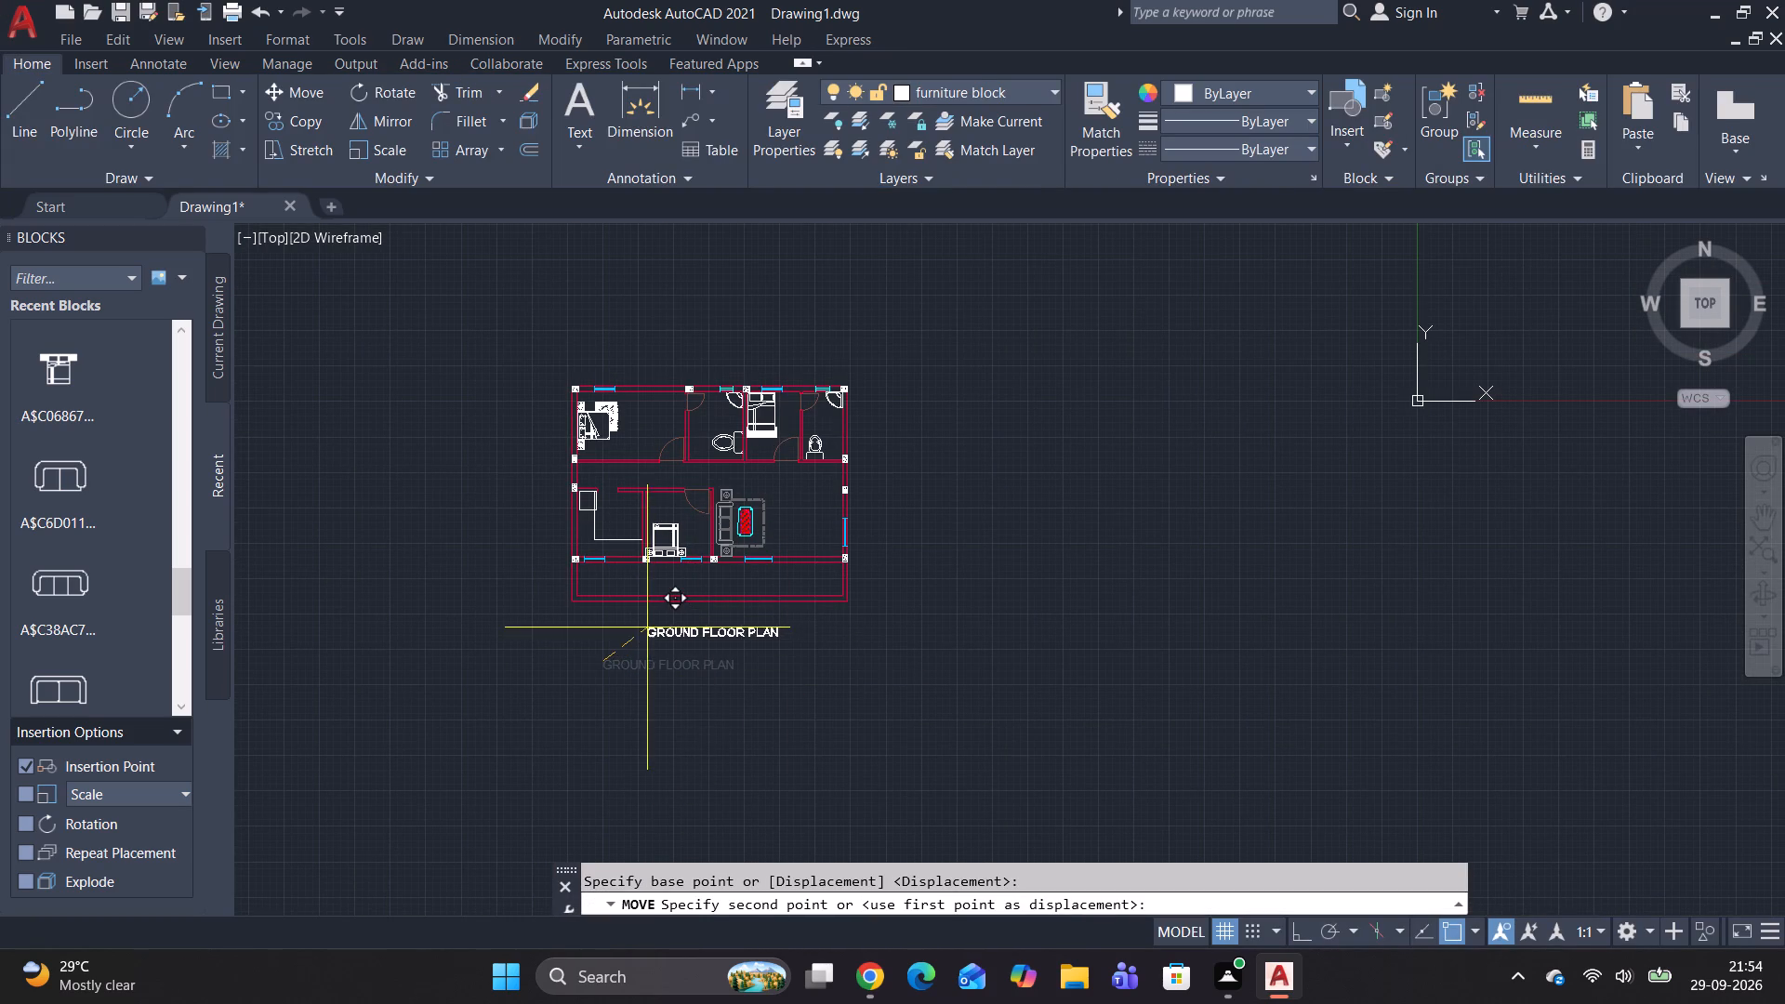
click(646, 634)
middle_click(748, 576)
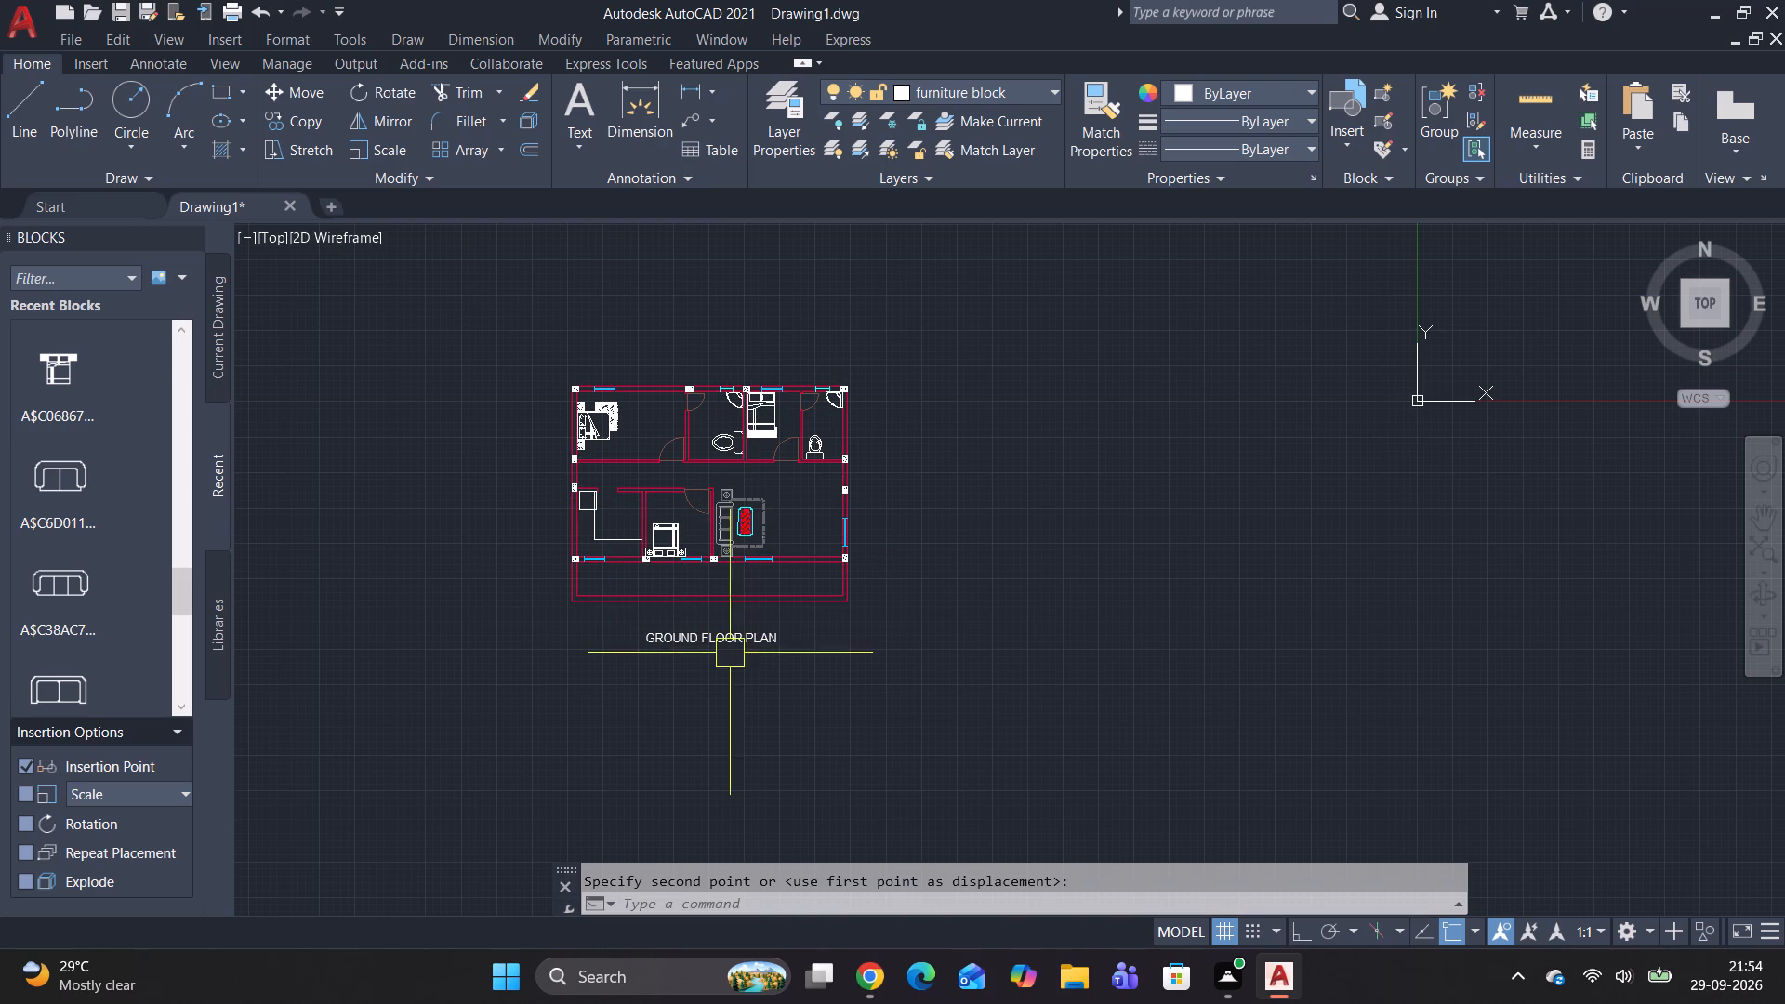
Open the GROUND FLOOR PLAN title for editing and make all of its text bold.
double_click(707, 634)
double_click(771, 634)
double_click(768, 640)
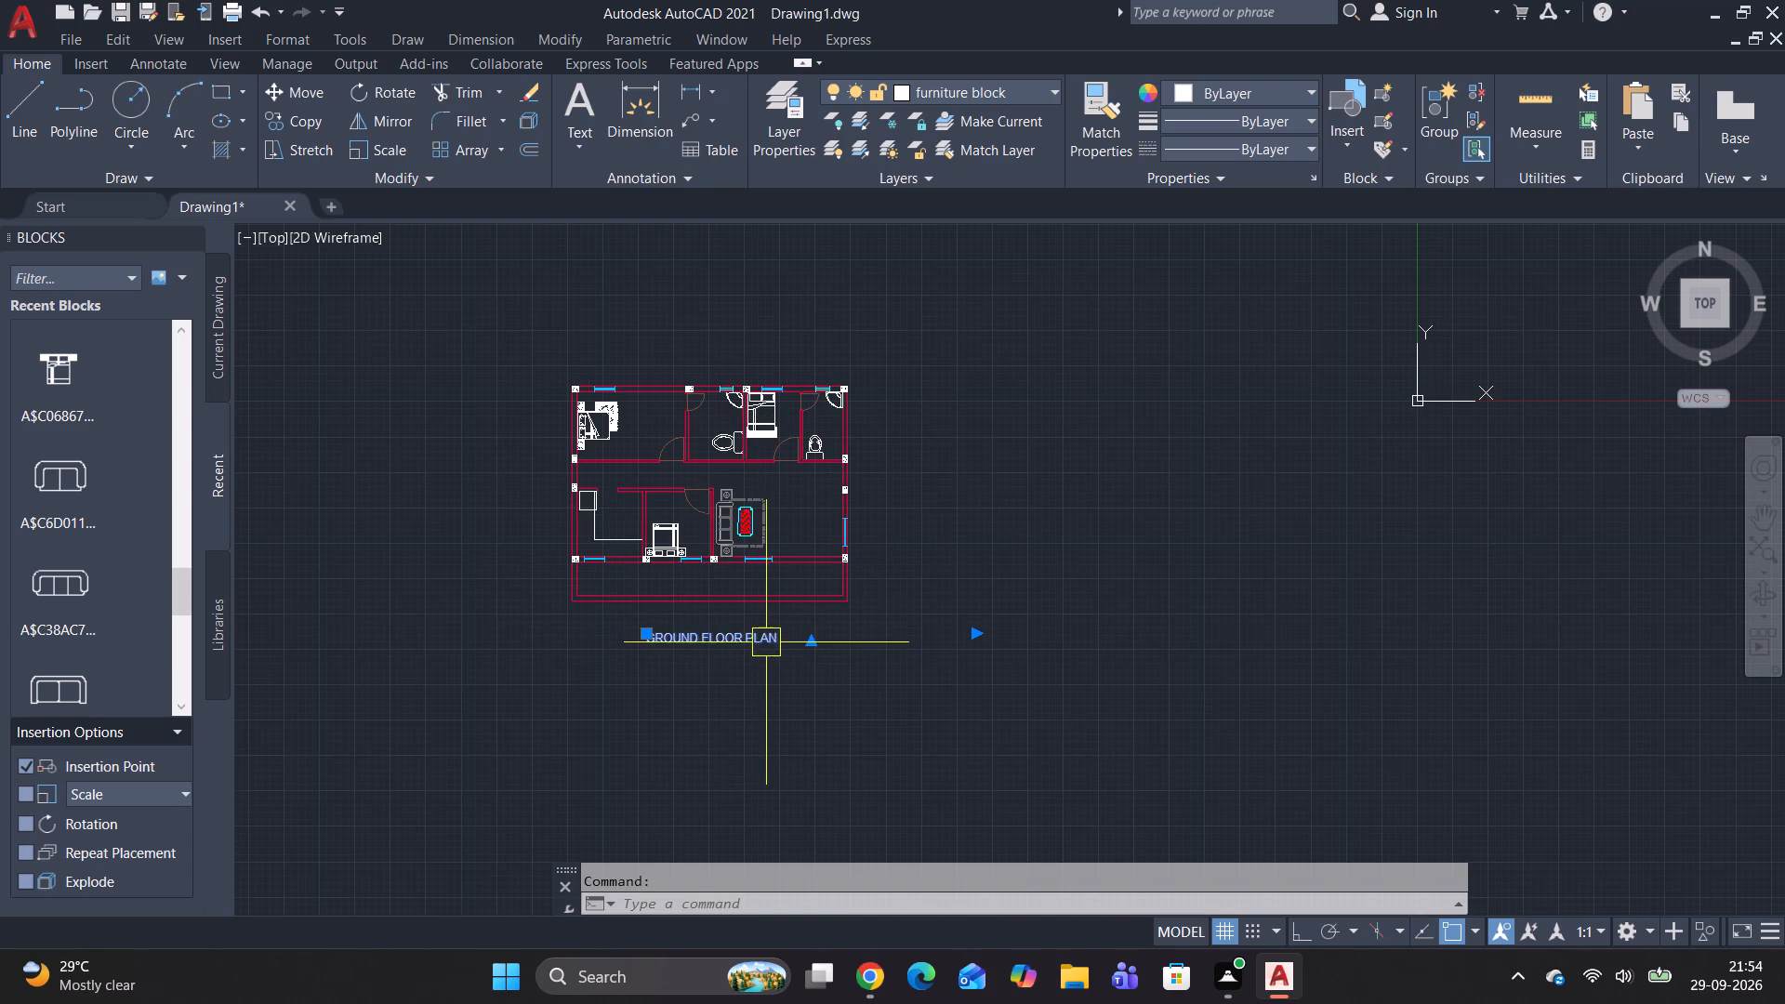
key(Escape)
key(Escape)
click(727, 617)
double_click(739, 643)
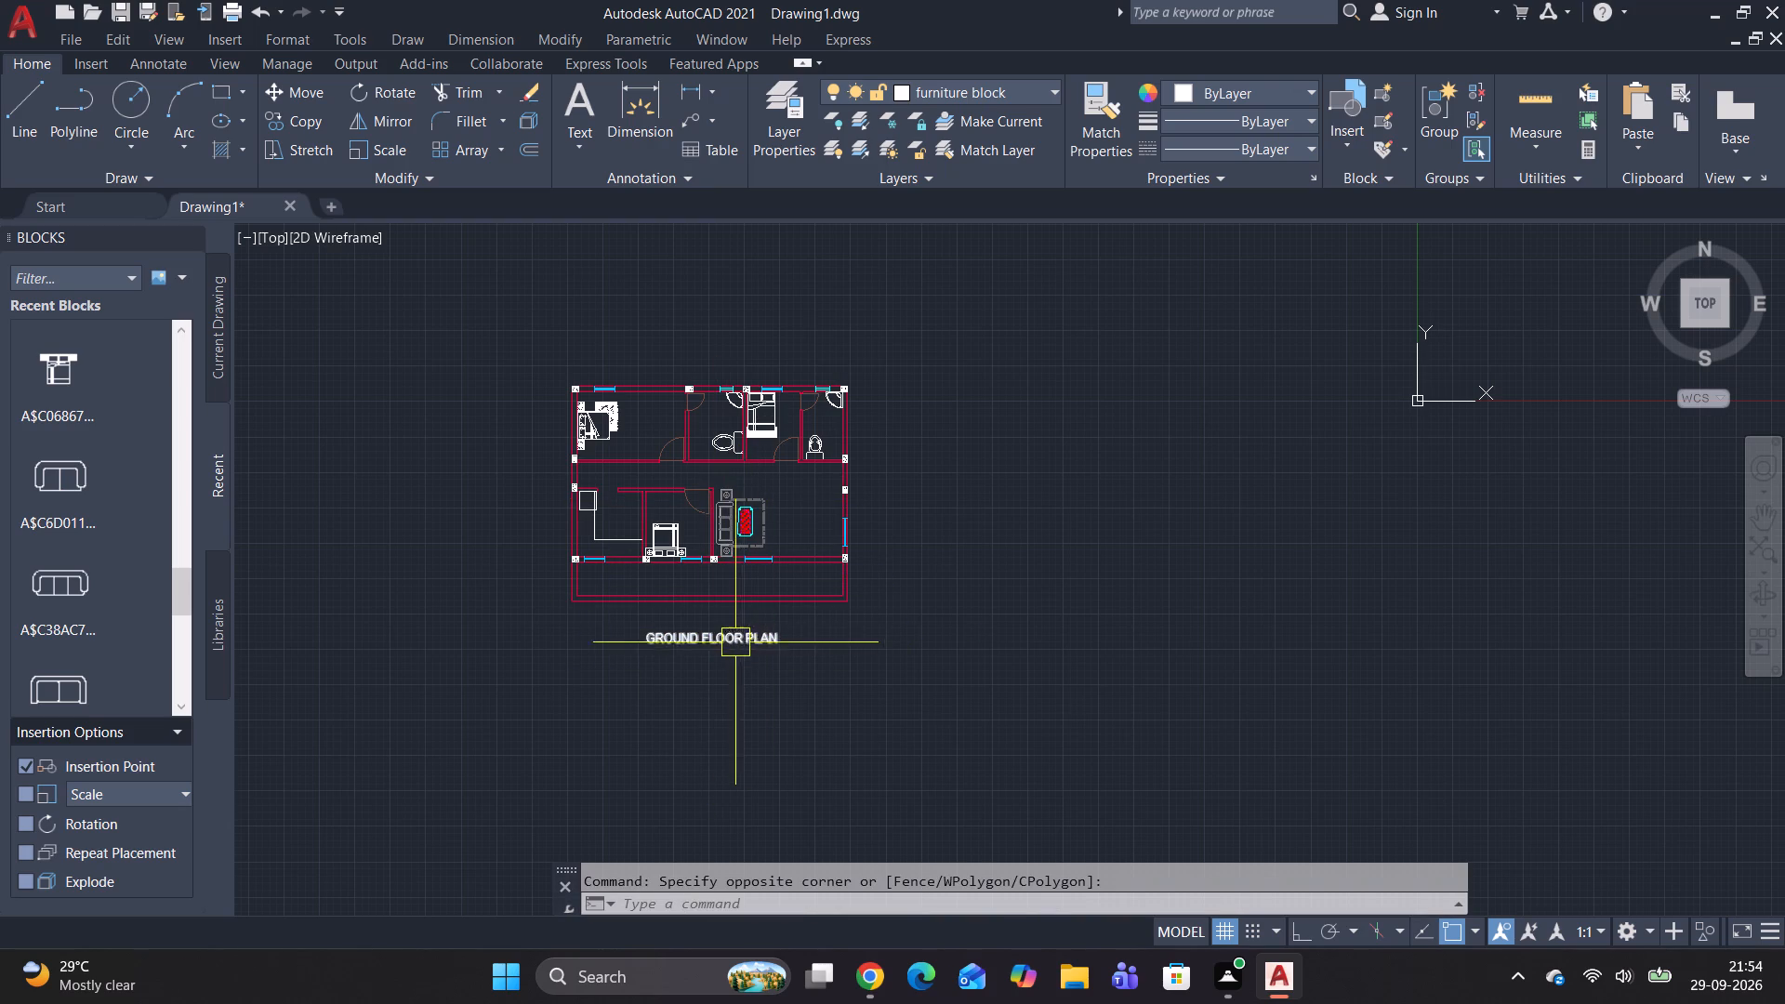
click(737, 634)
double_click(774, 635)
key(Escape)
key(Escape)
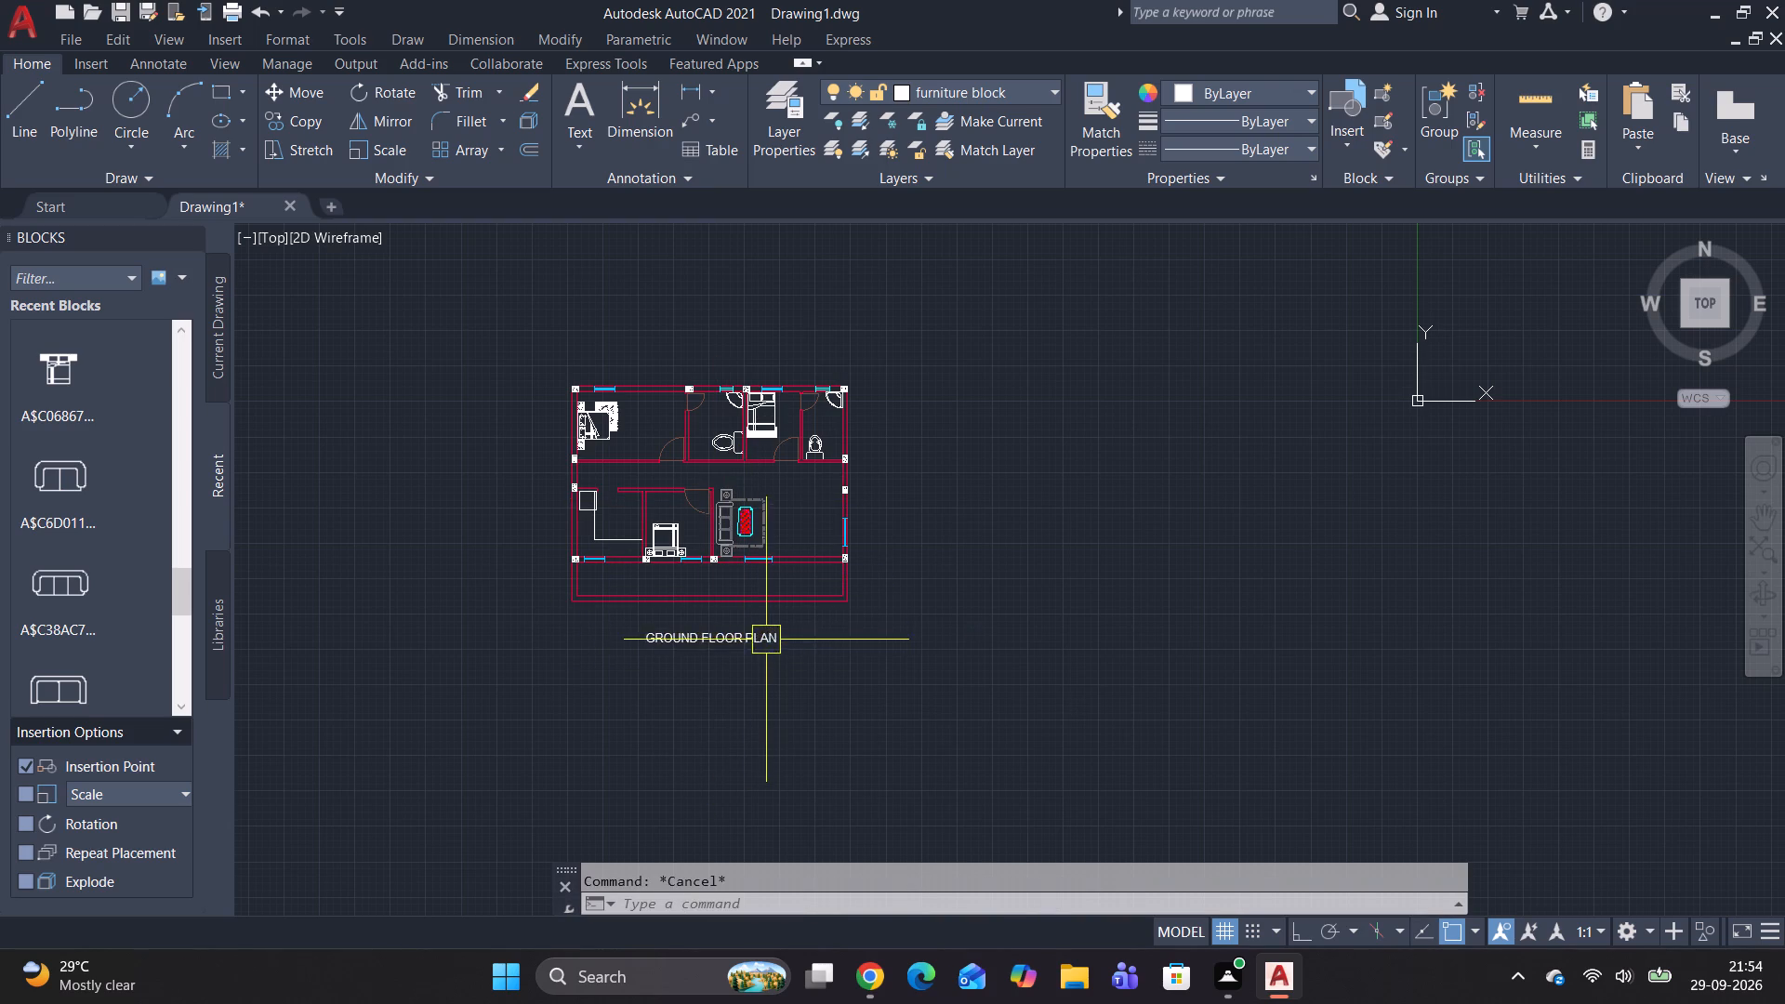
double_click(760, 636)
drag(807, 629, 519, 680)
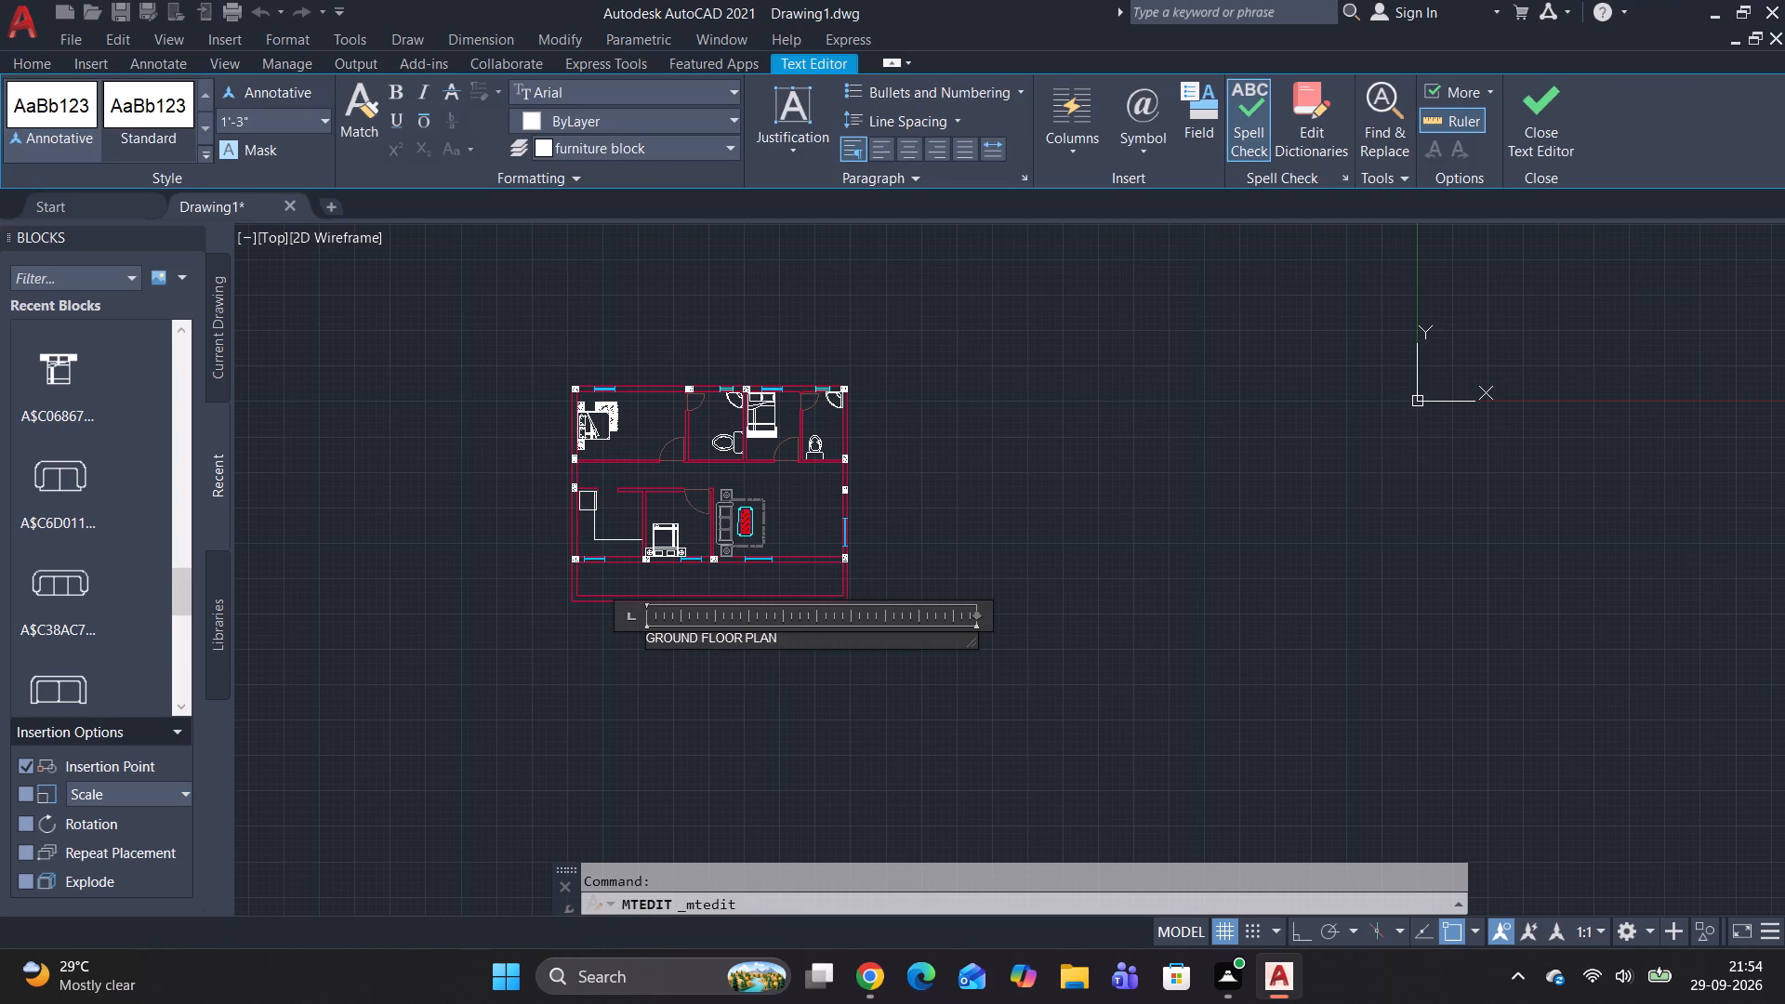
drag(782, 635, 522, 636)
click(390, 86)
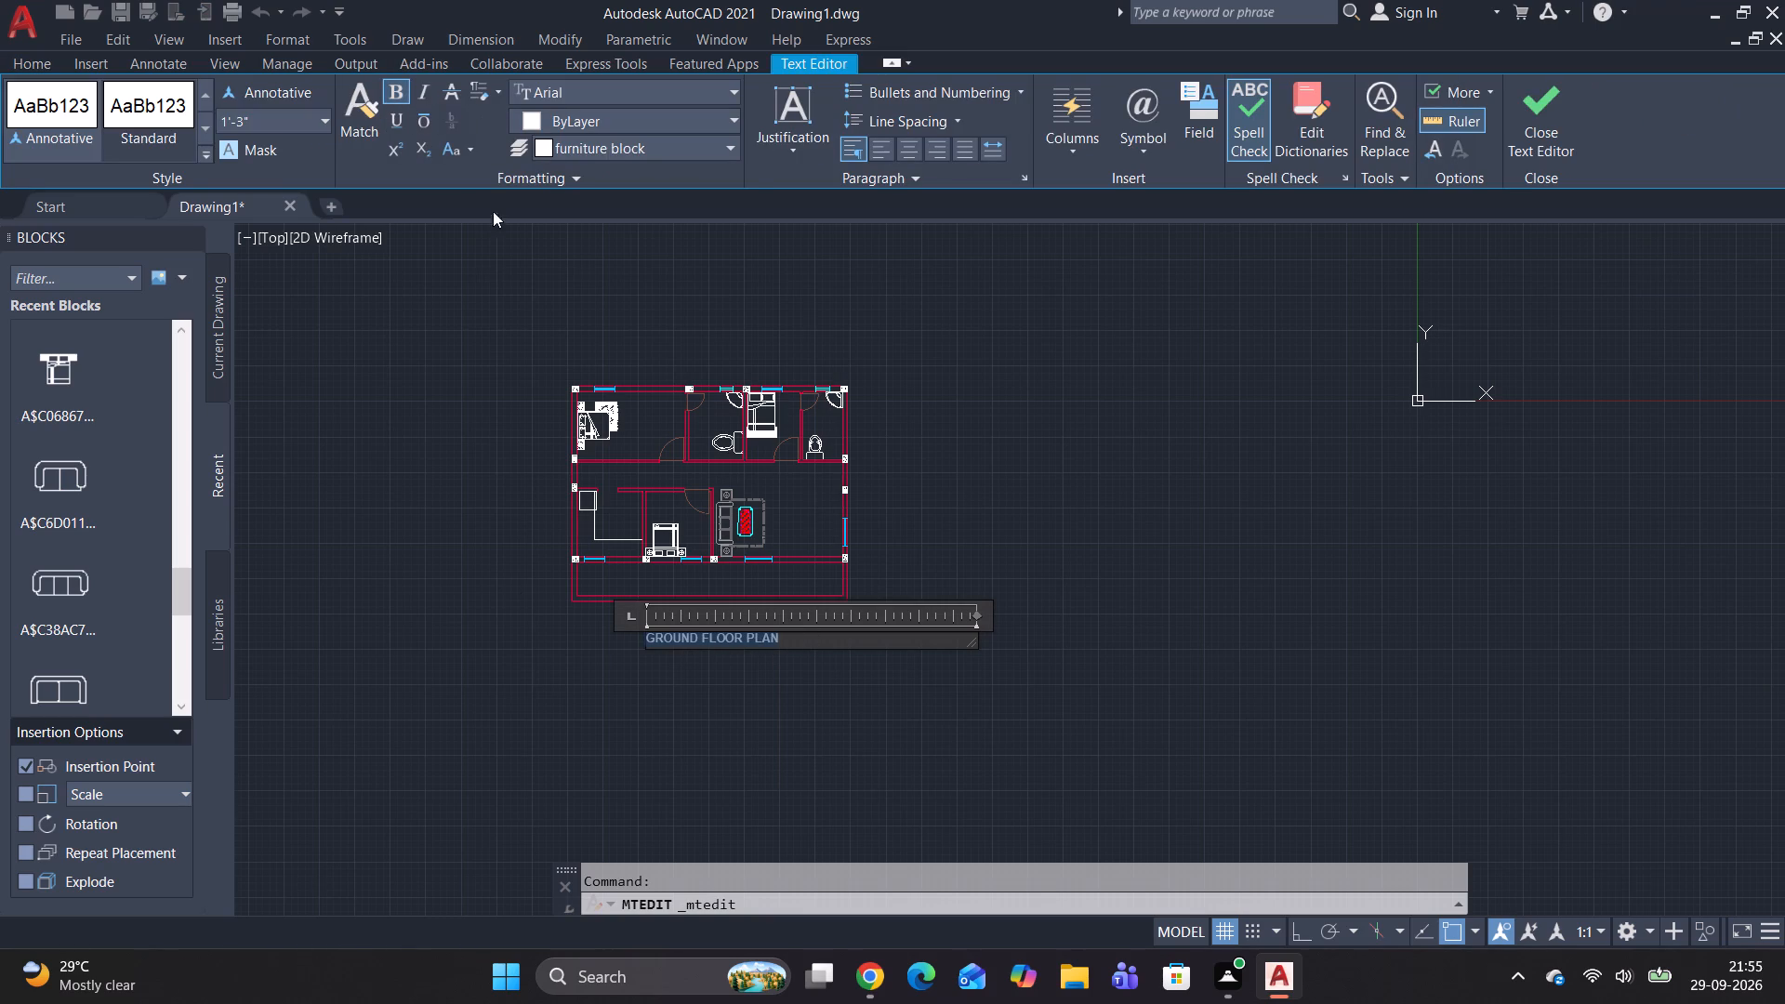
click(394, 95)
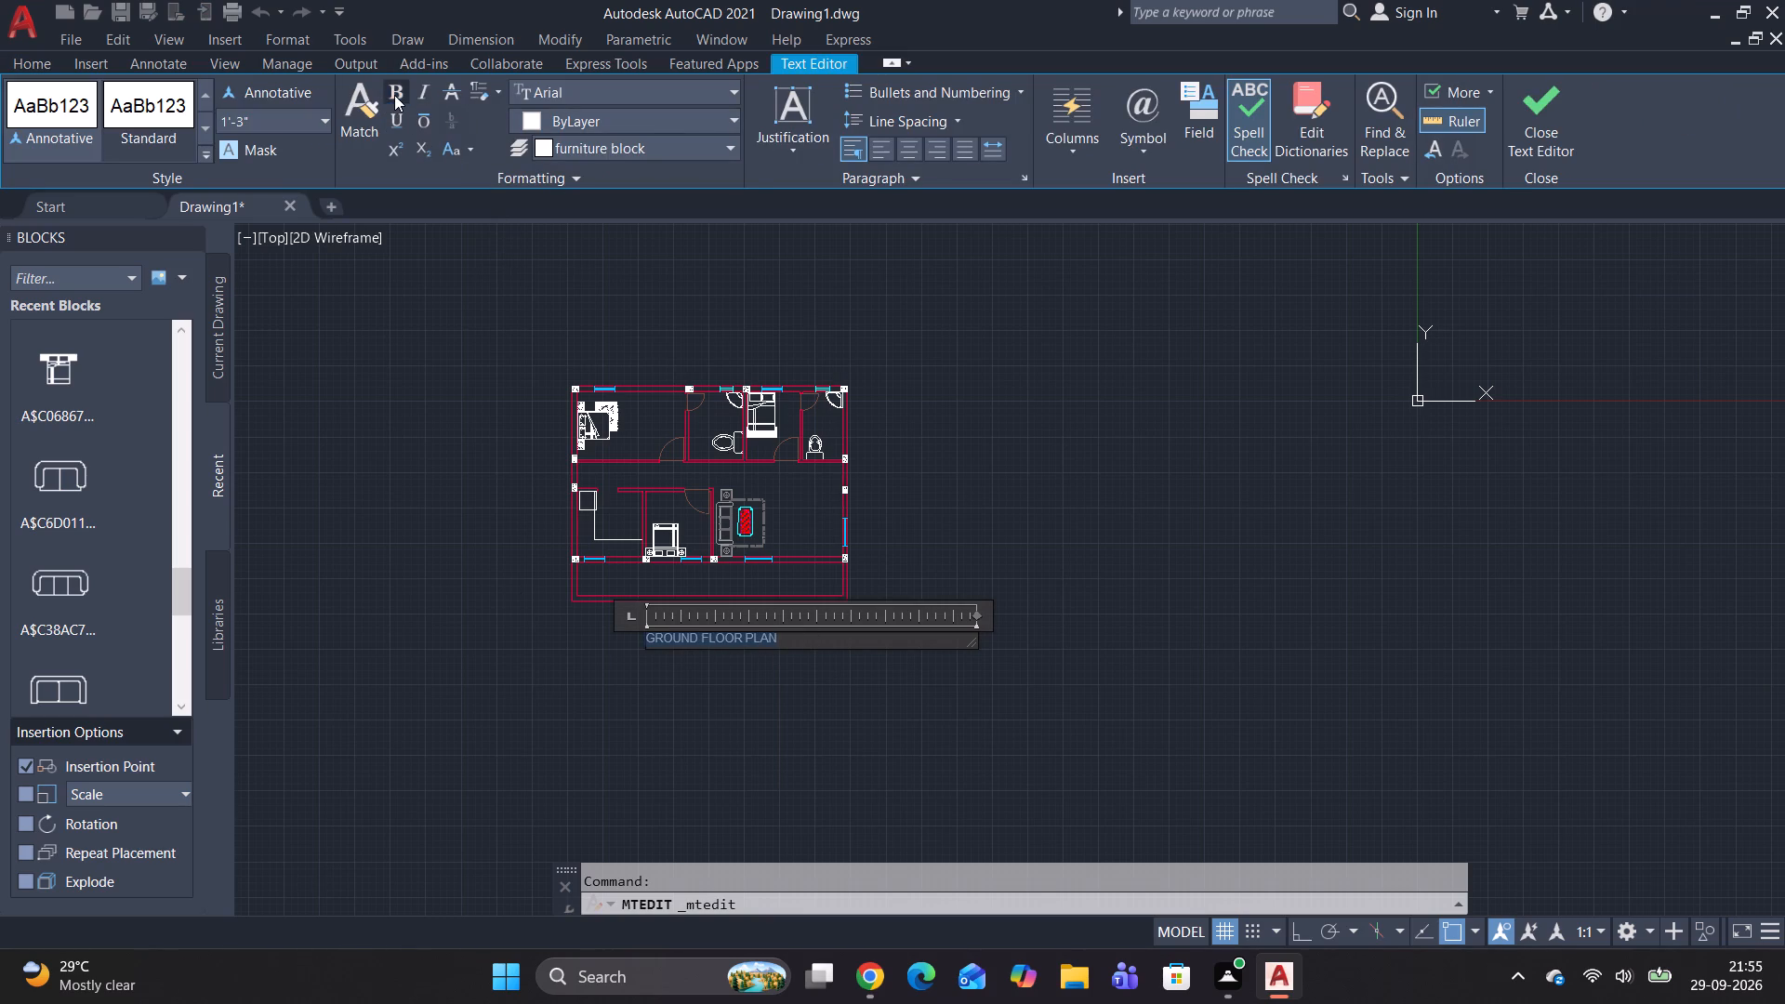
click(394, 95)
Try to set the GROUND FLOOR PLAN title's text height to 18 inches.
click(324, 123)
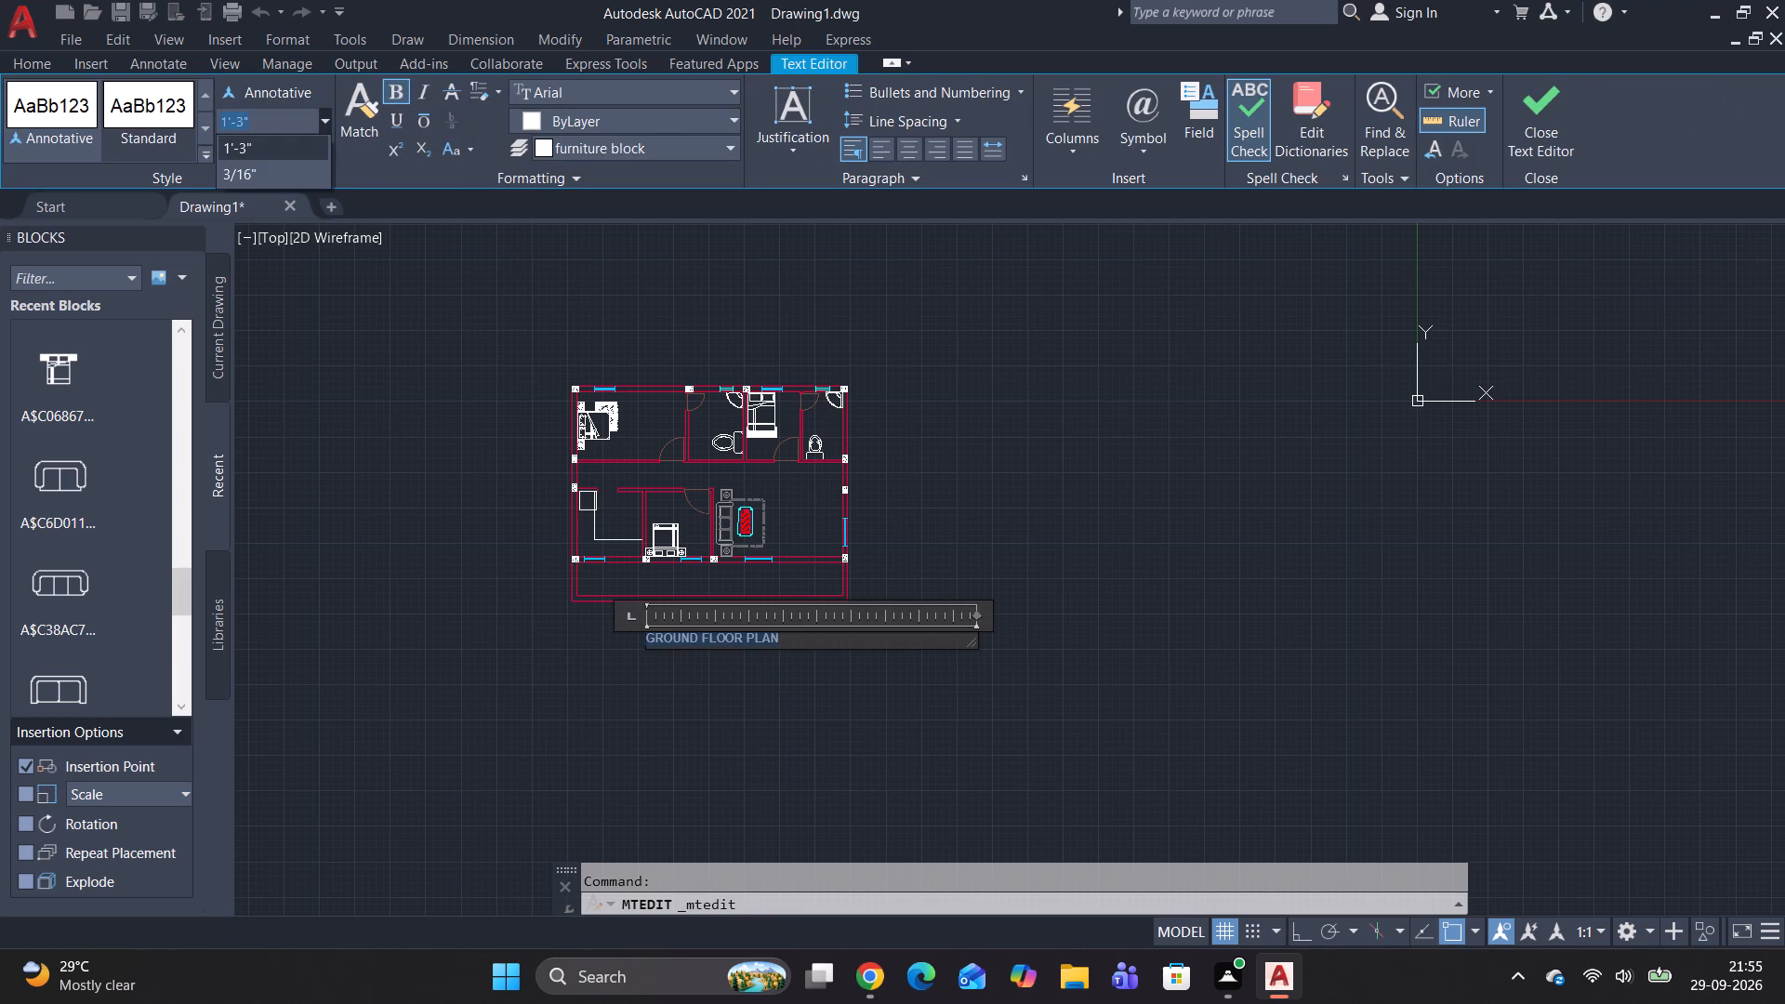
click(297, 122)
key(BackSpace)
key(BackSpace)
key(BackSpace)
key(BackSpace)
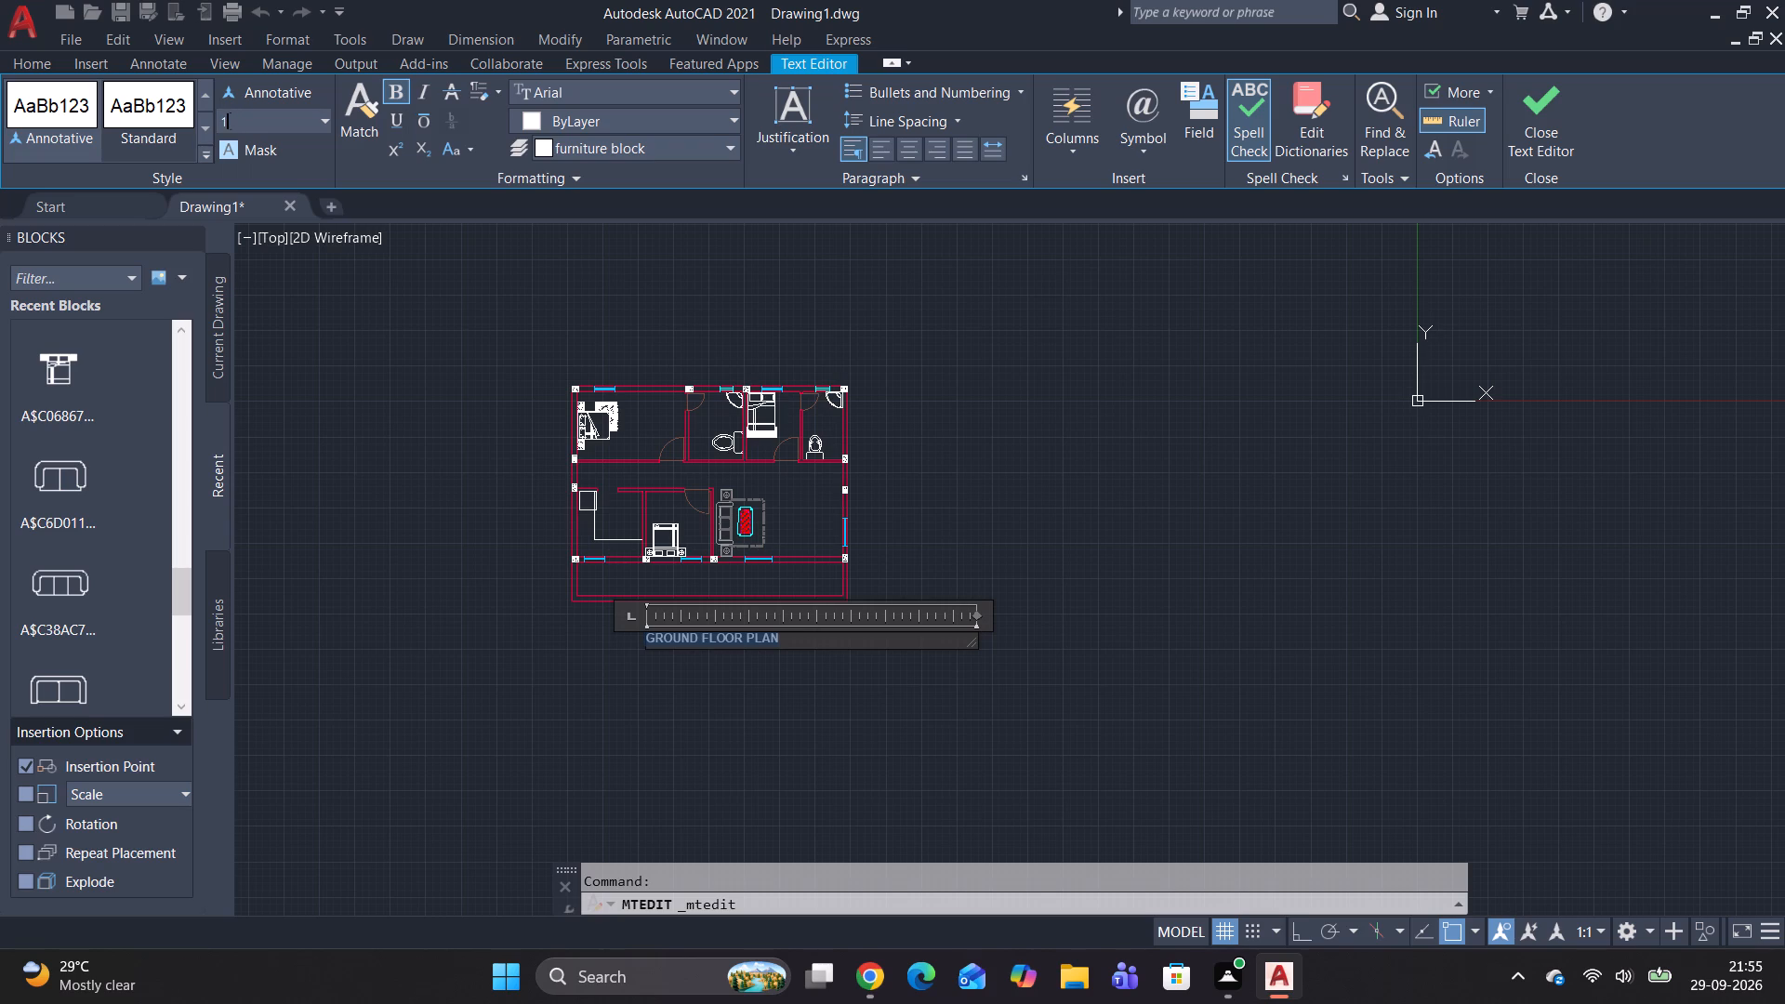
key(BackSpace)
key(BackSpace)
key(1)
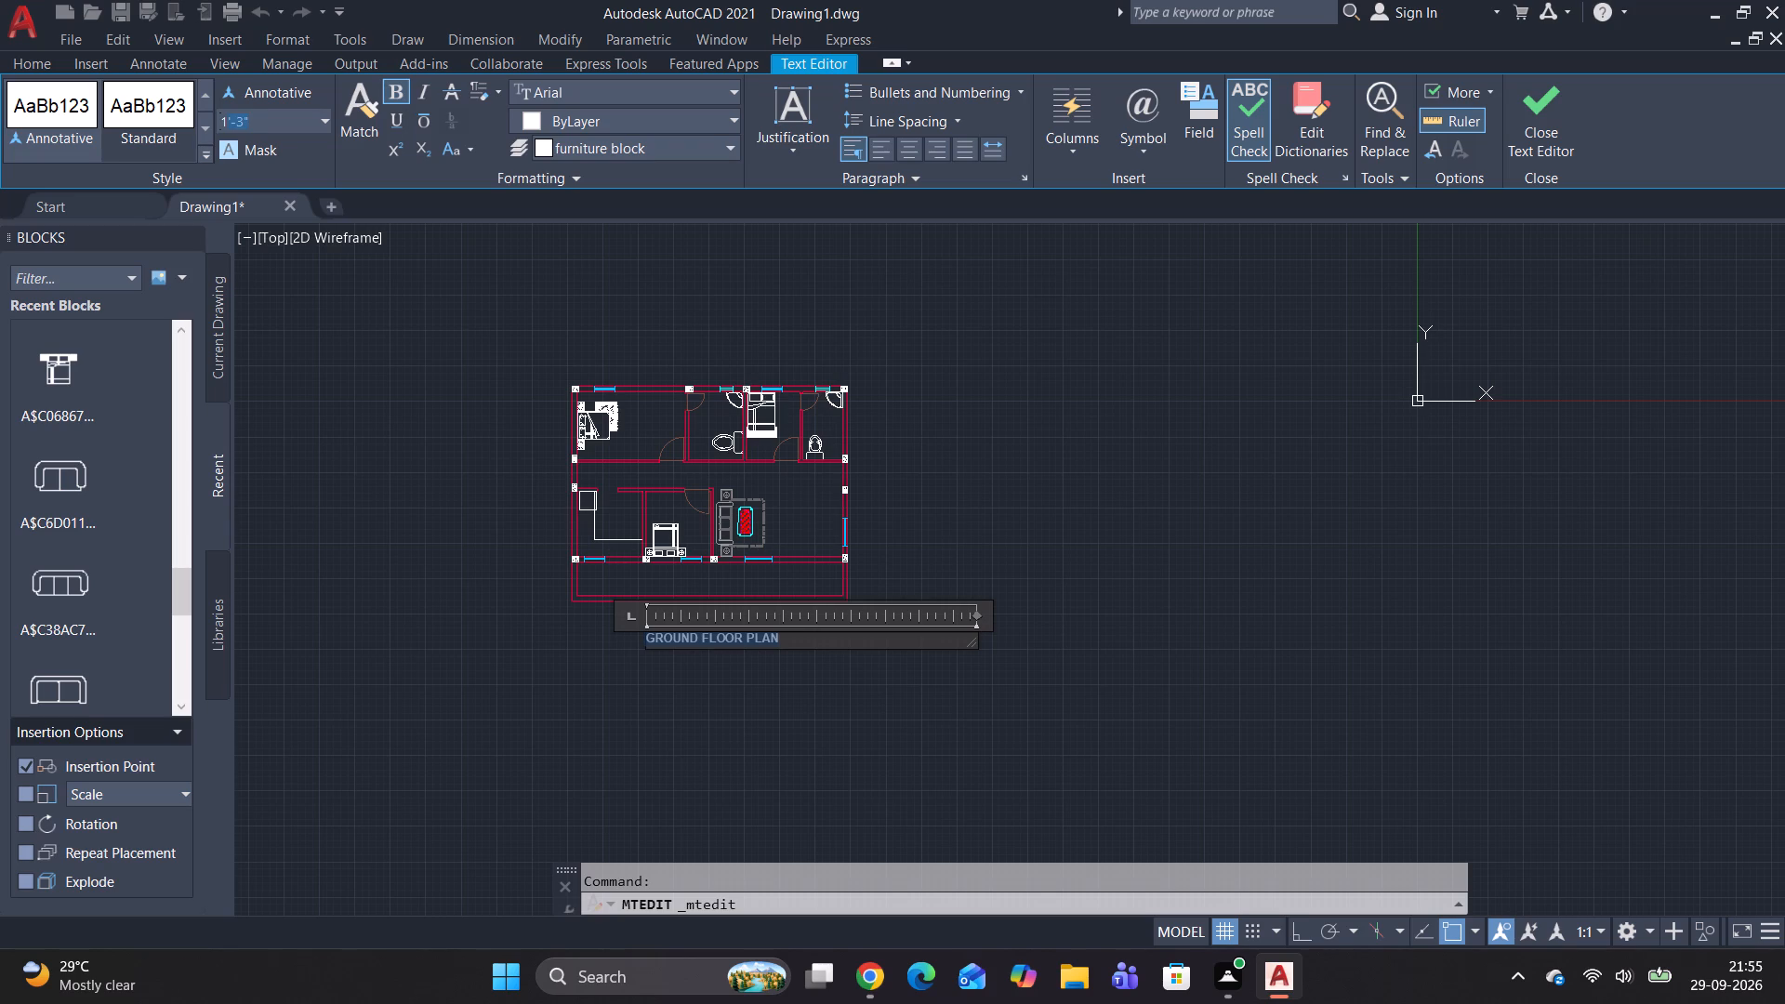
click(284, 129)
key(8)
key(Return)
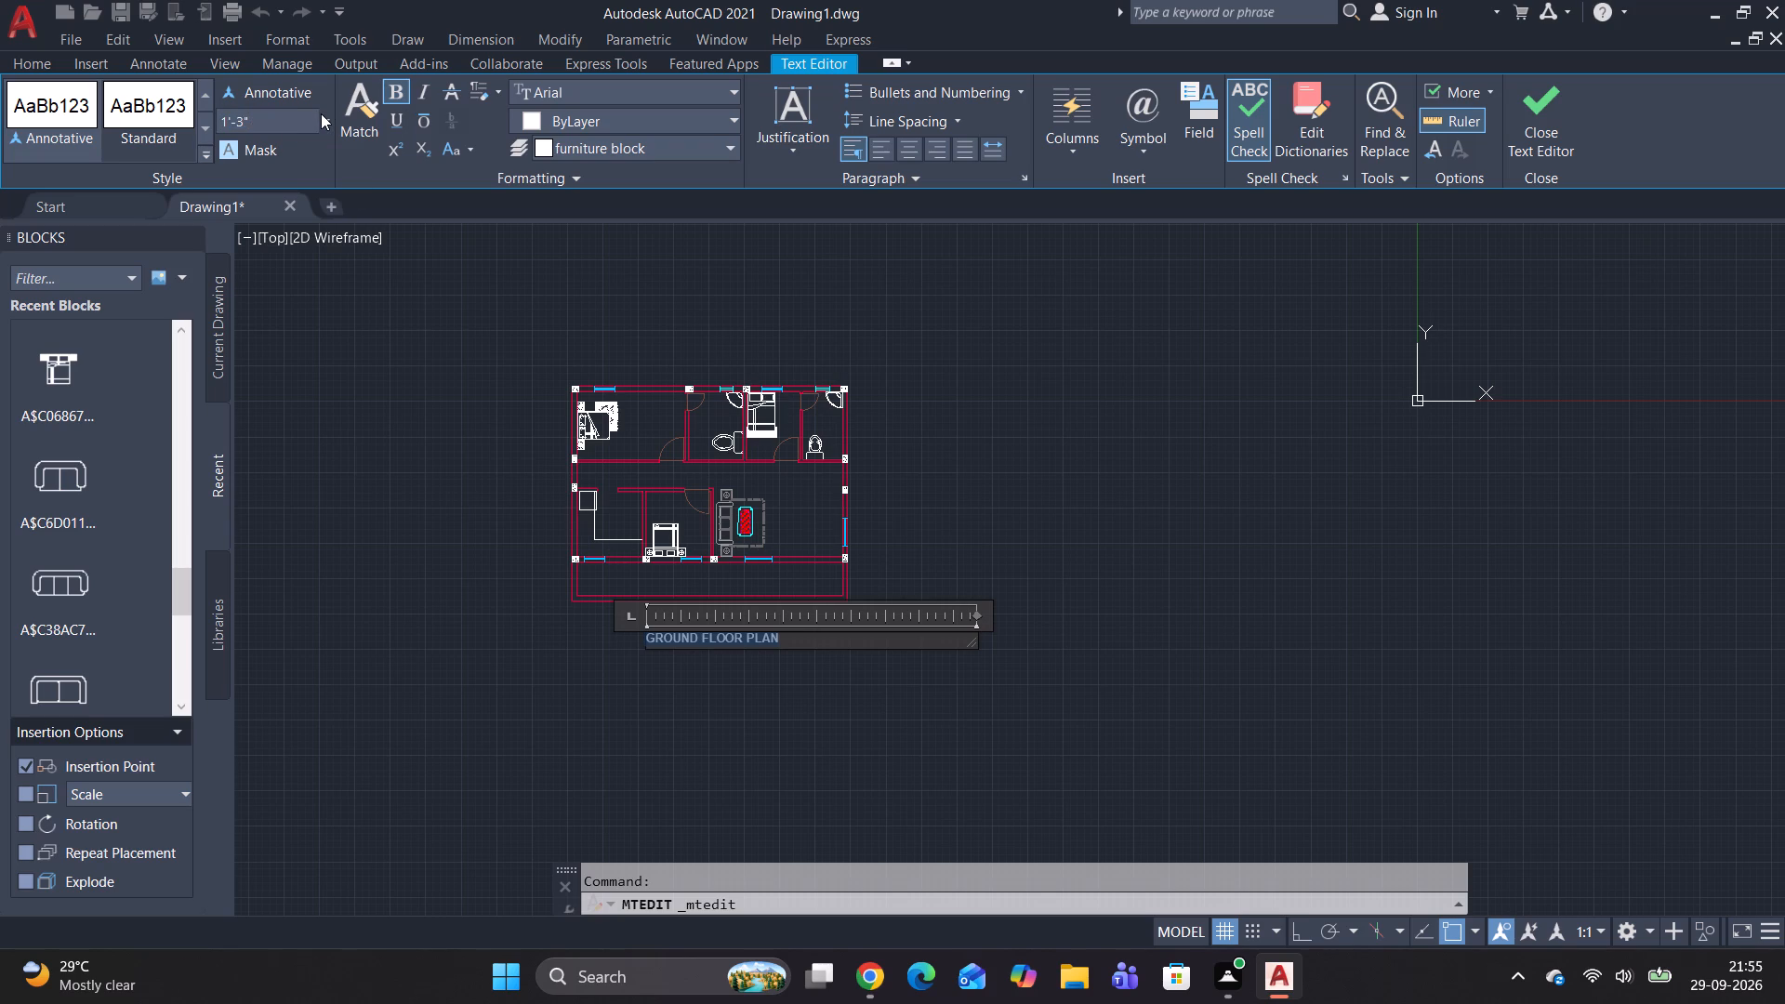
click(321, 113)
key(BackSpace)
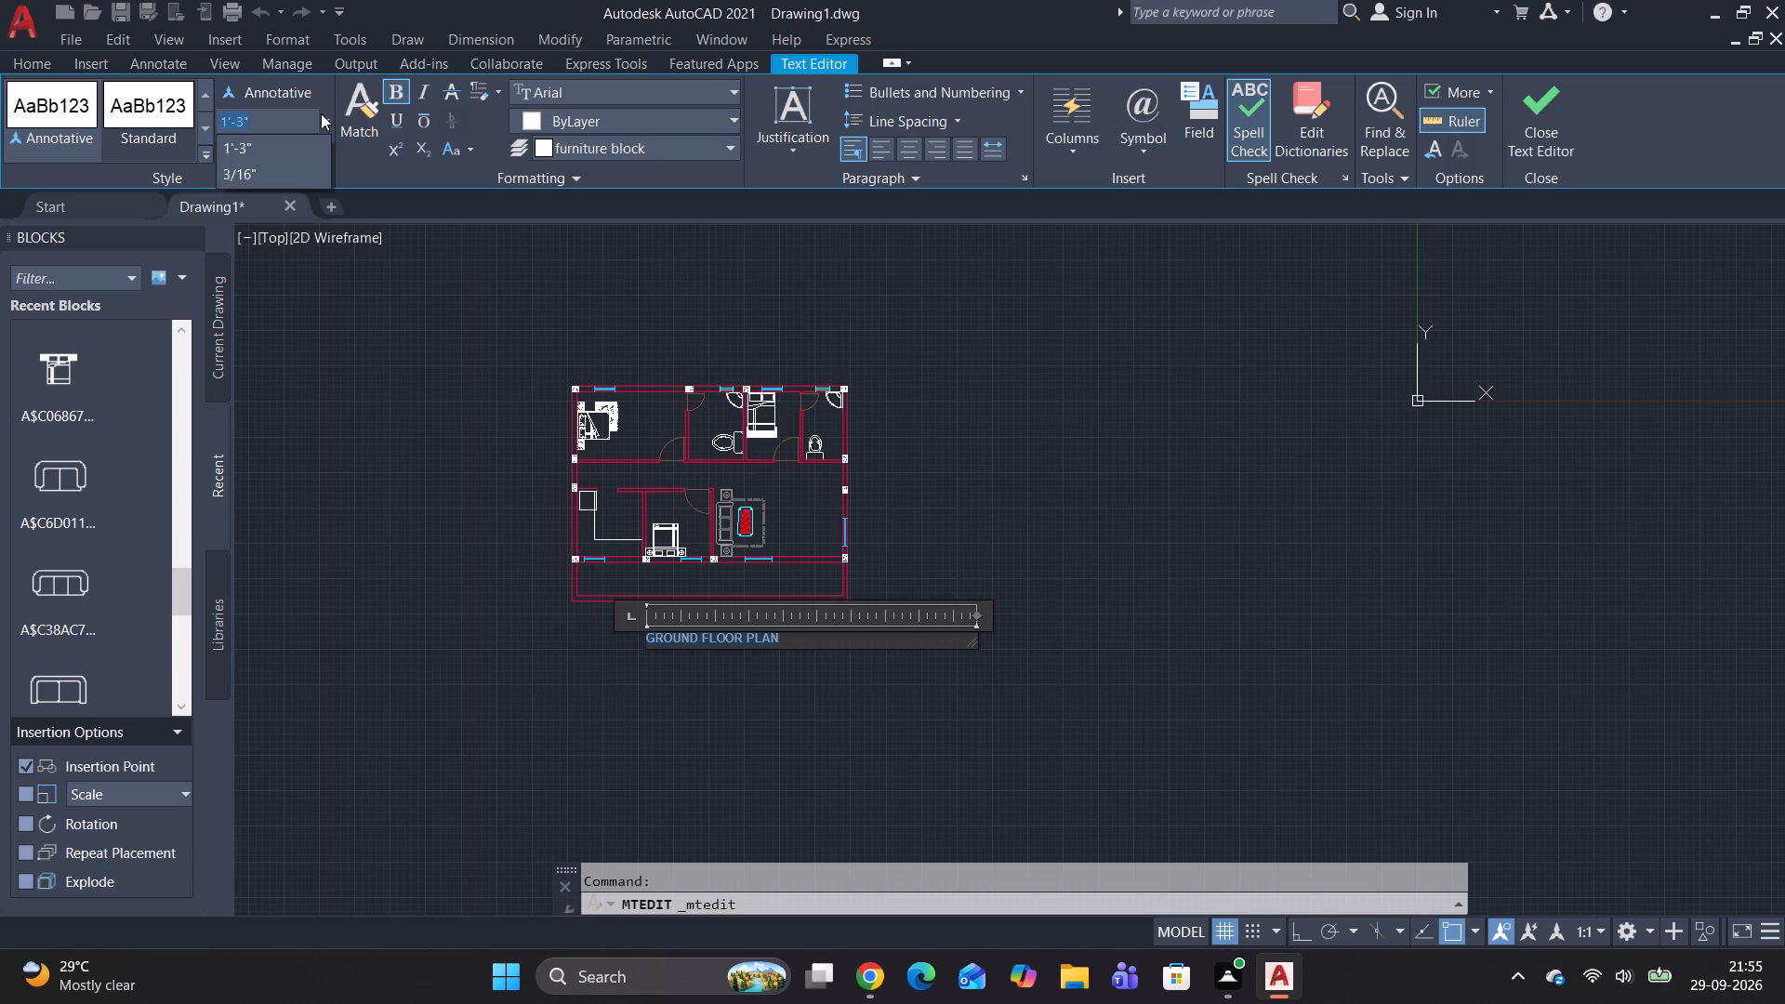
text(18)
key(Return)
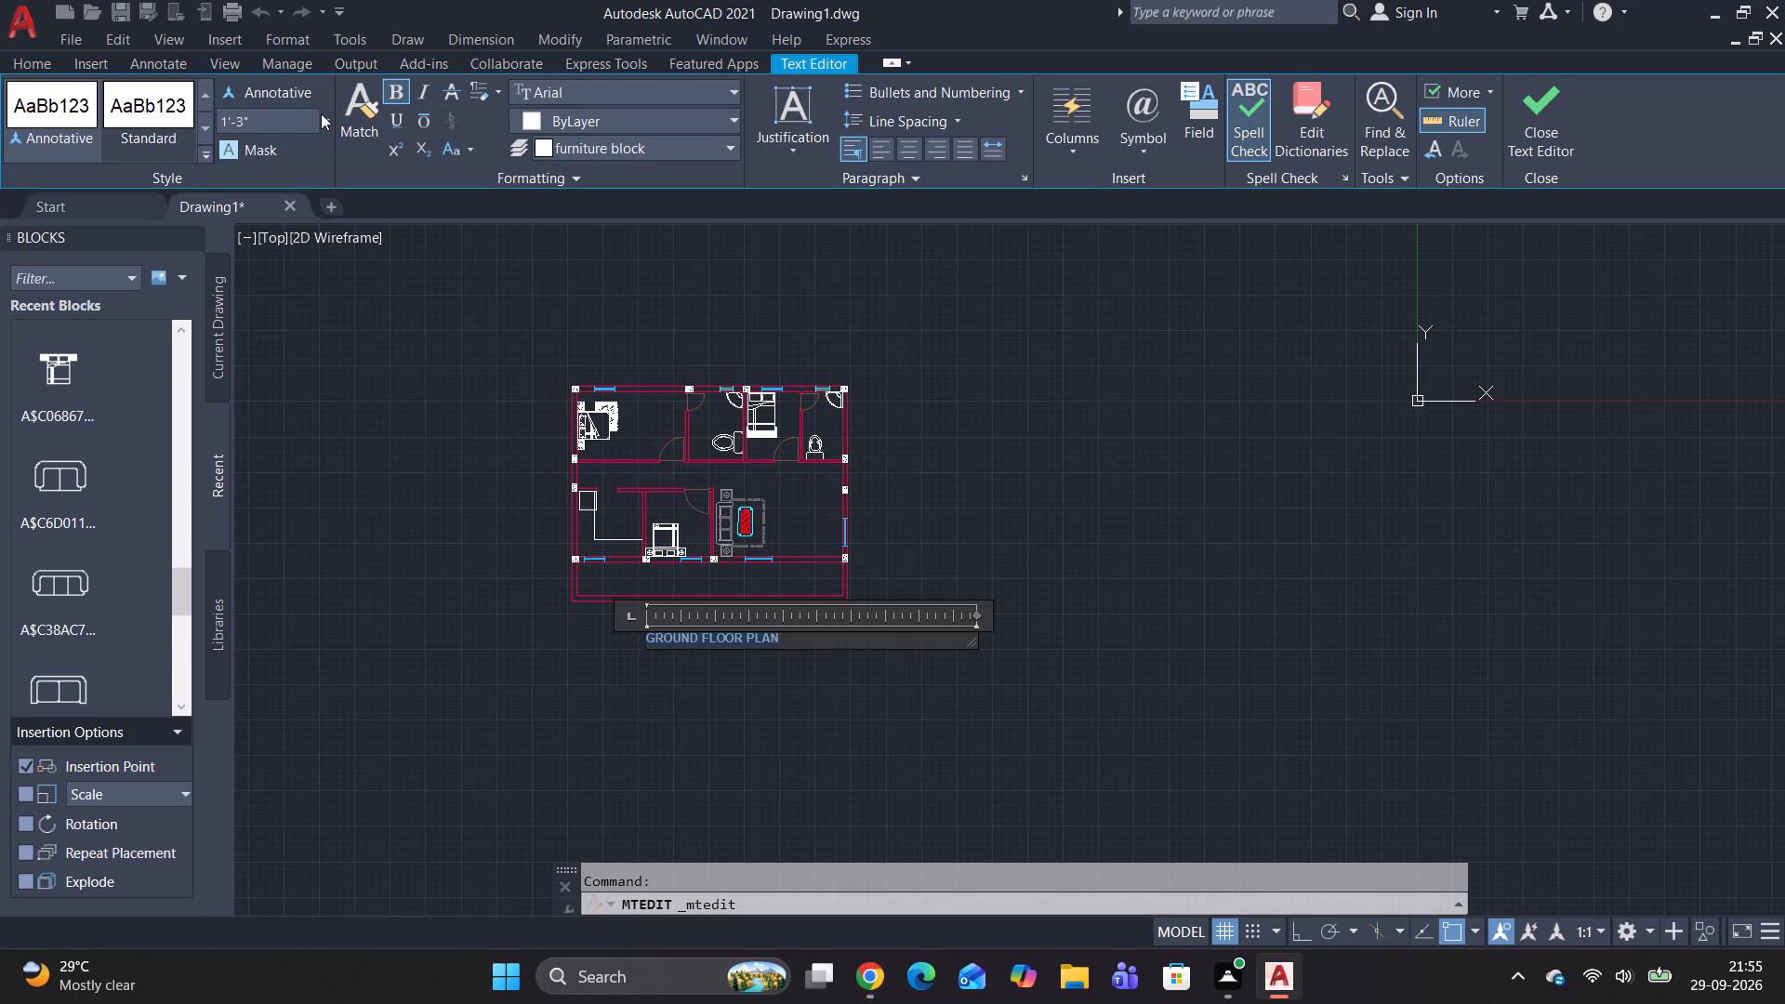
Finish editing the GROUND FLOOR PLAN title.
click(706, 803)
Start a multiline text in the northwest bedroom, east of the bed and rug, reading "MASTER BEDROOM".
scroll(715, 613, up, 2)
middle_drag(725, 511, 748, 692)
scroll(657, 461, down, 1)
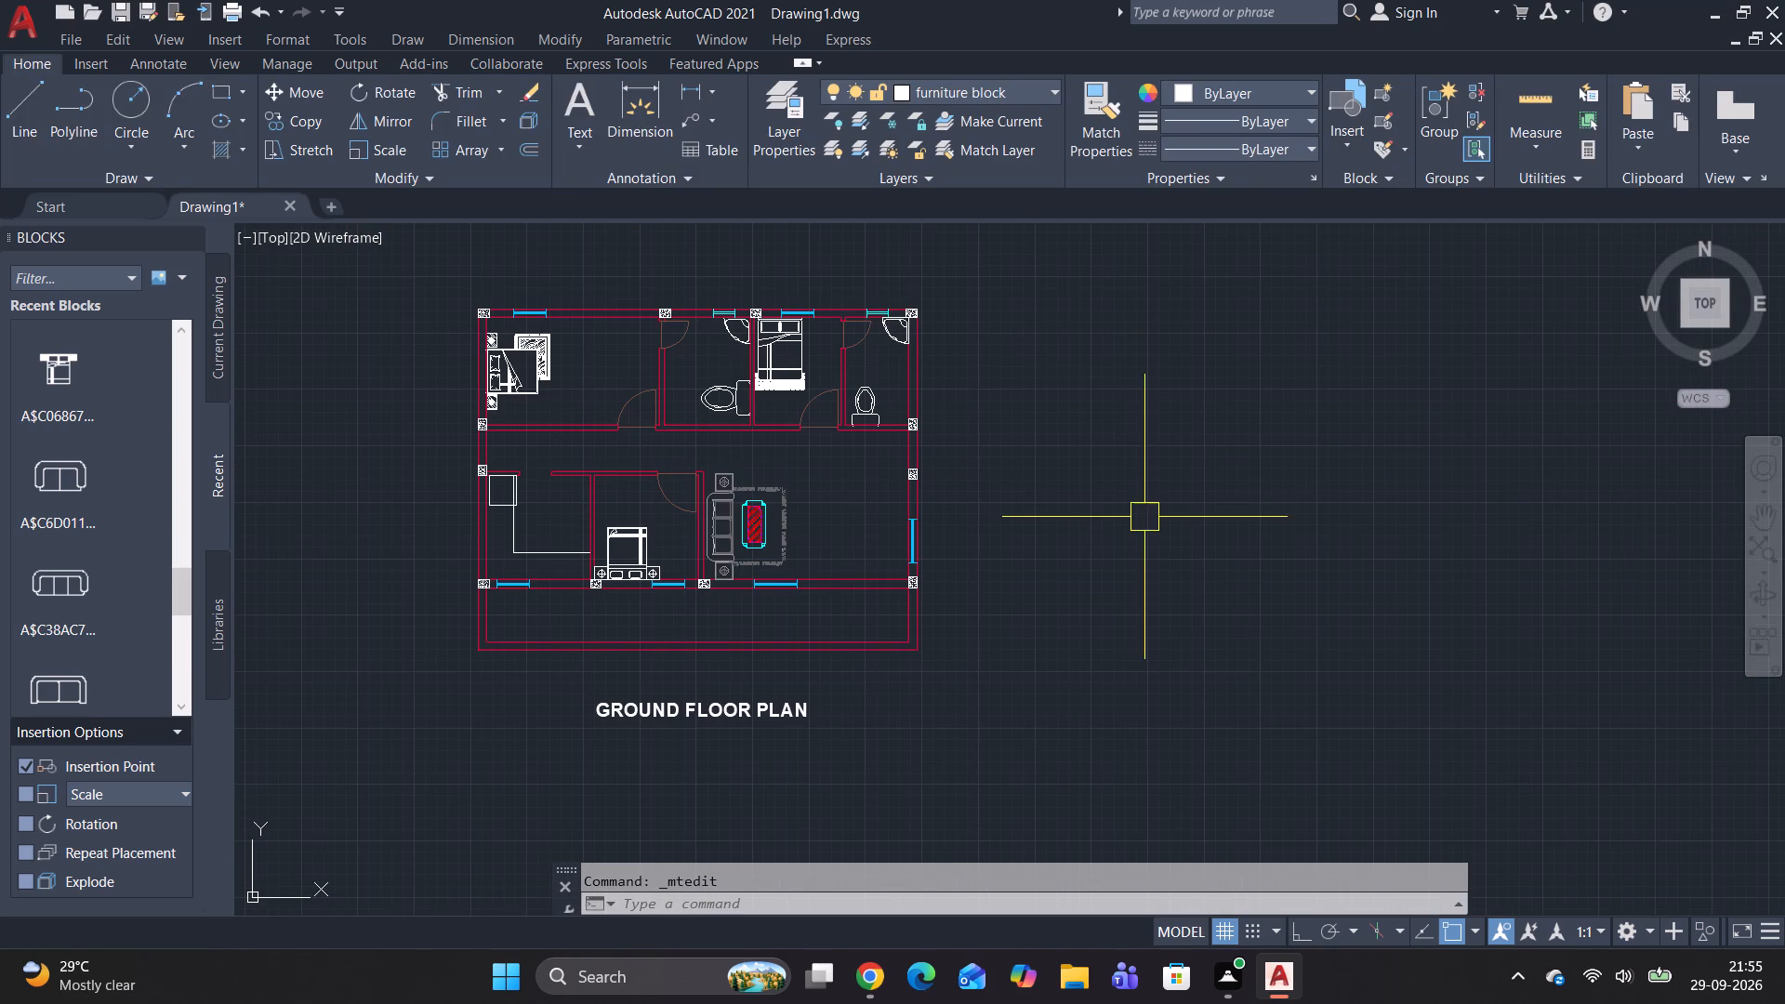
text(MT)
key(space)
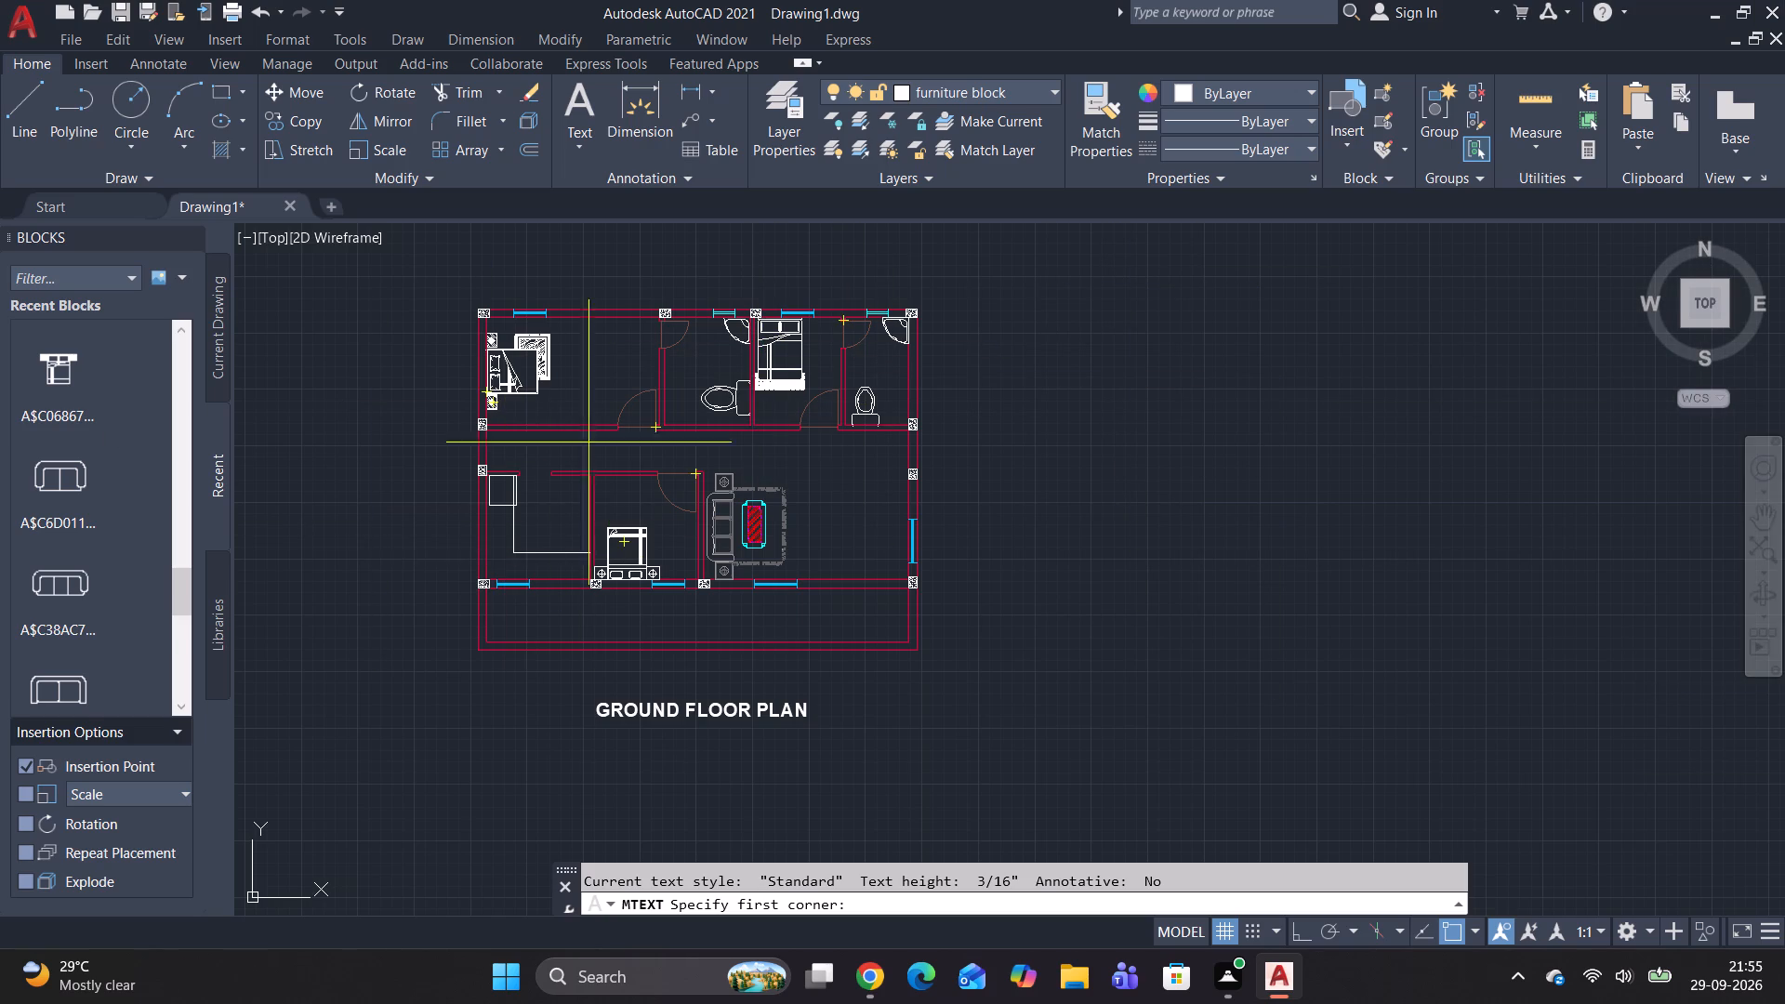
scroll(581, 347, up, 2)
click(557, 338)
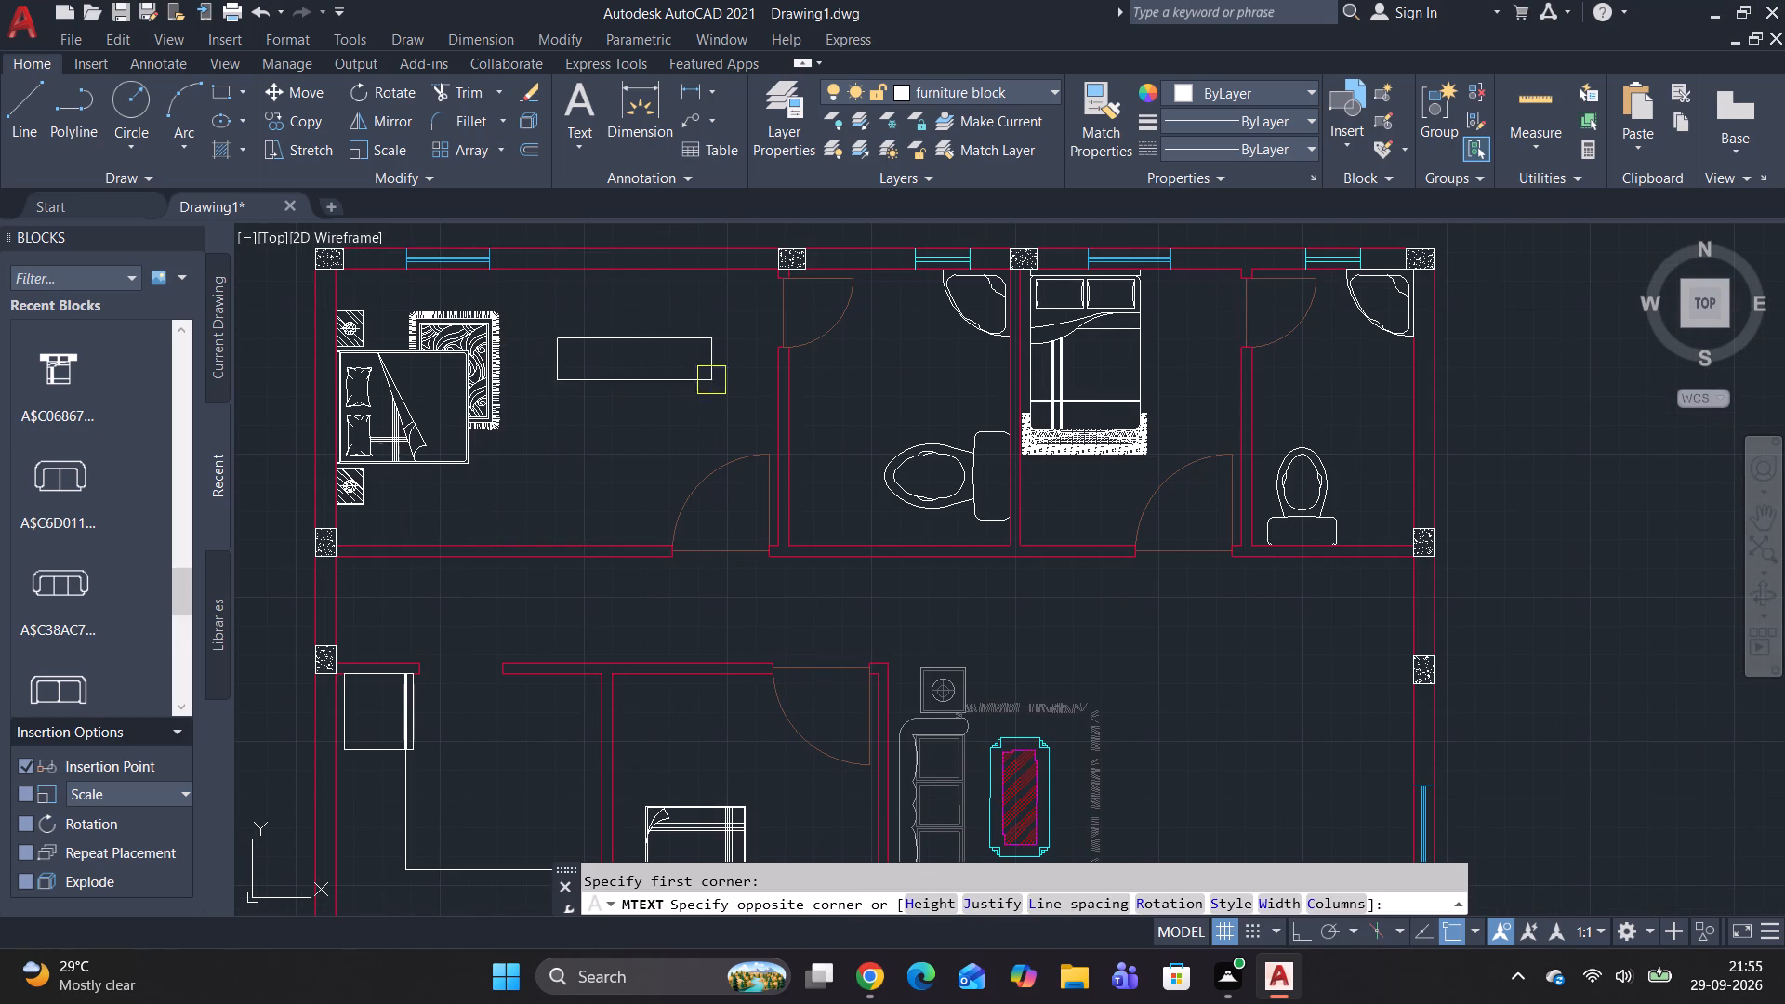
click(743, 418)
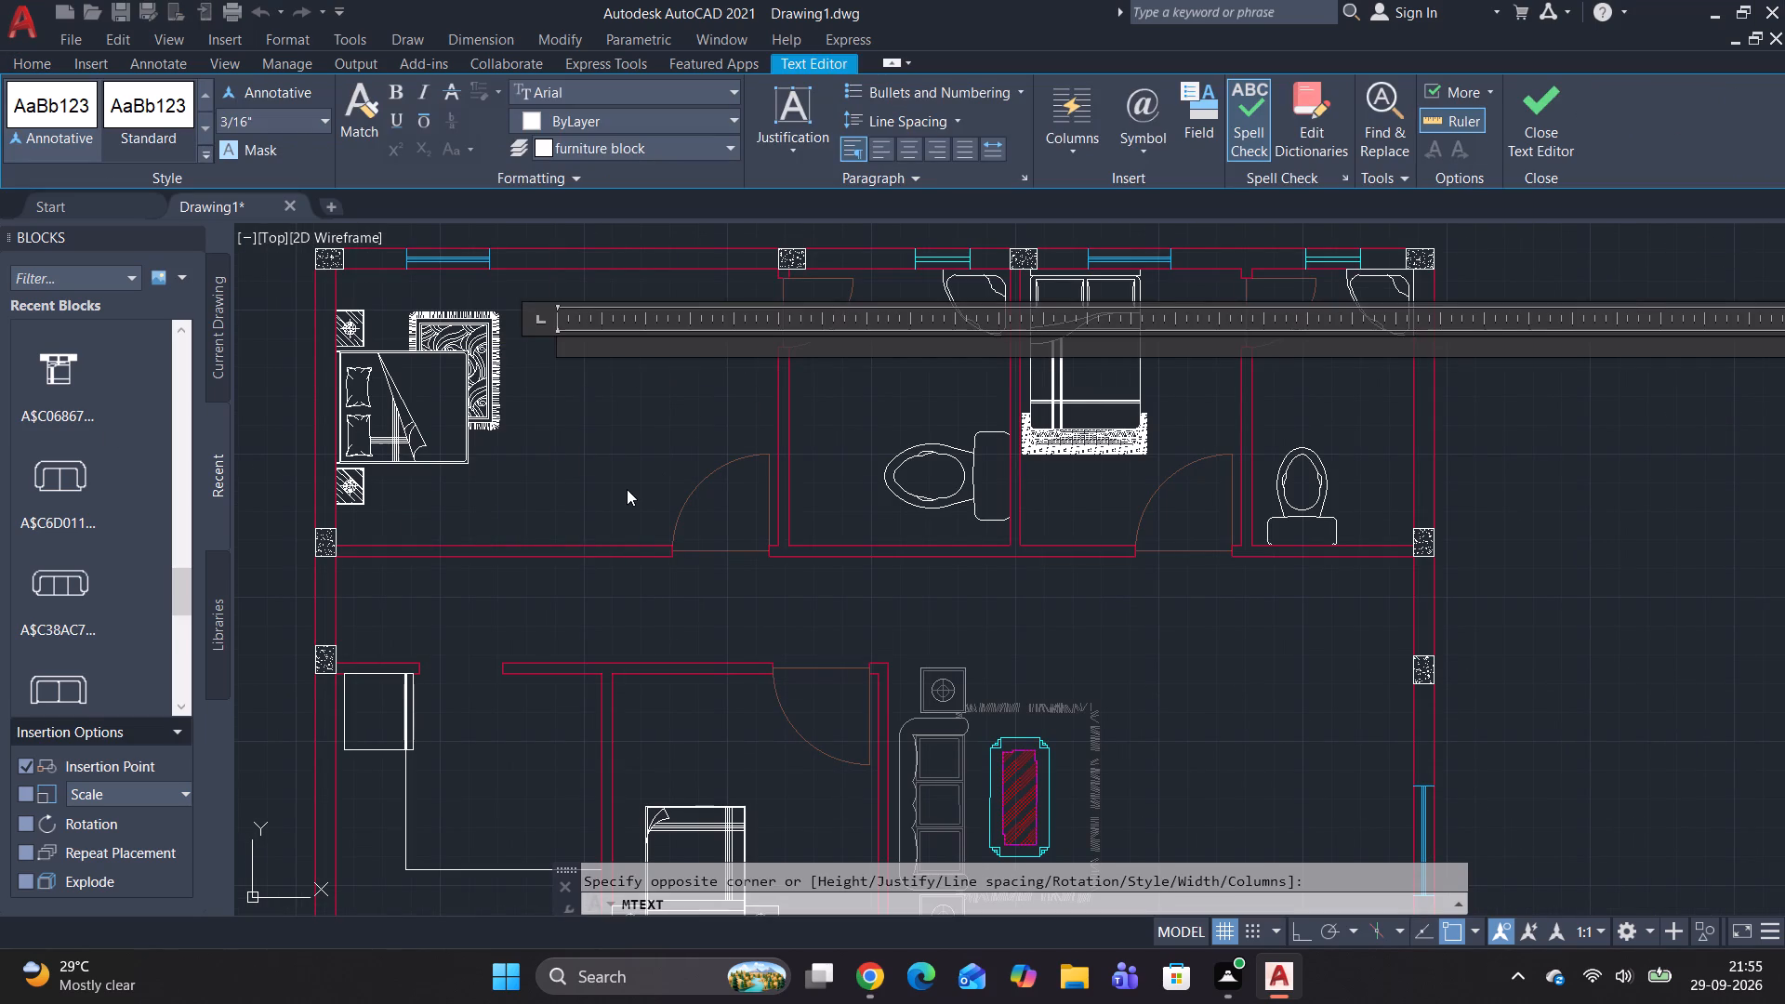
text(MASTER BEDROOM)
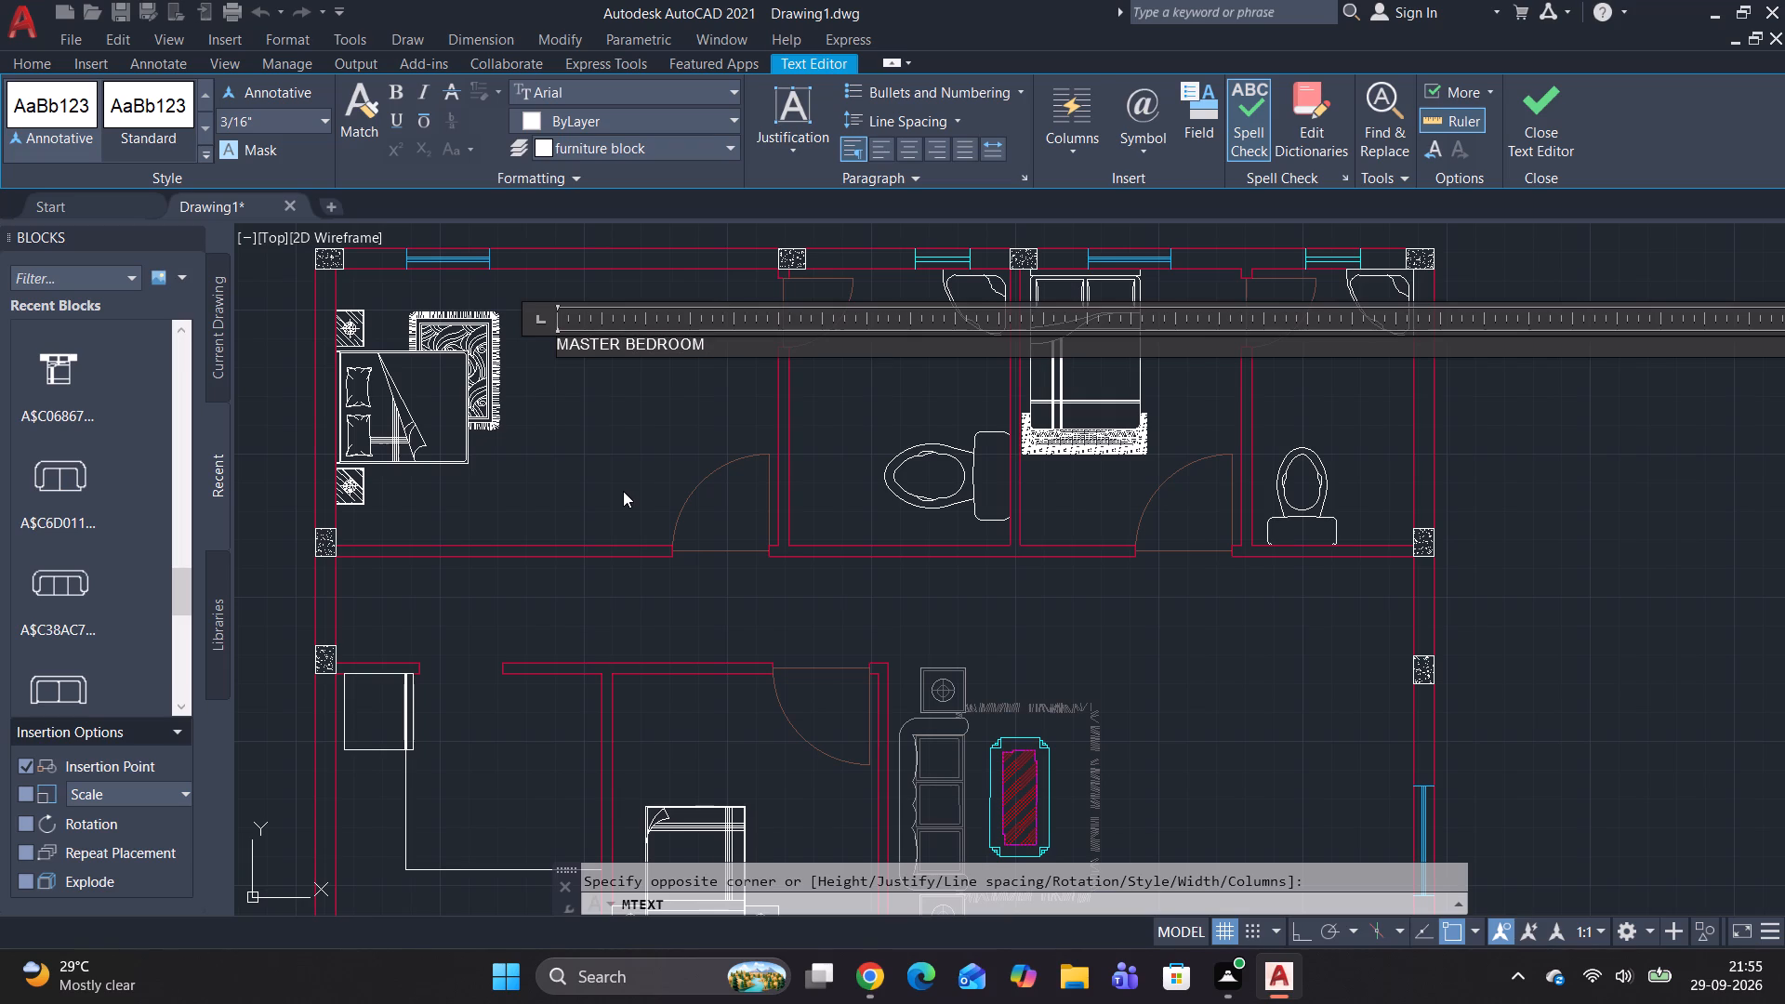
Add the room size "( 16'-10')" as a second line under MASTER BEDROOM.
key(Return)
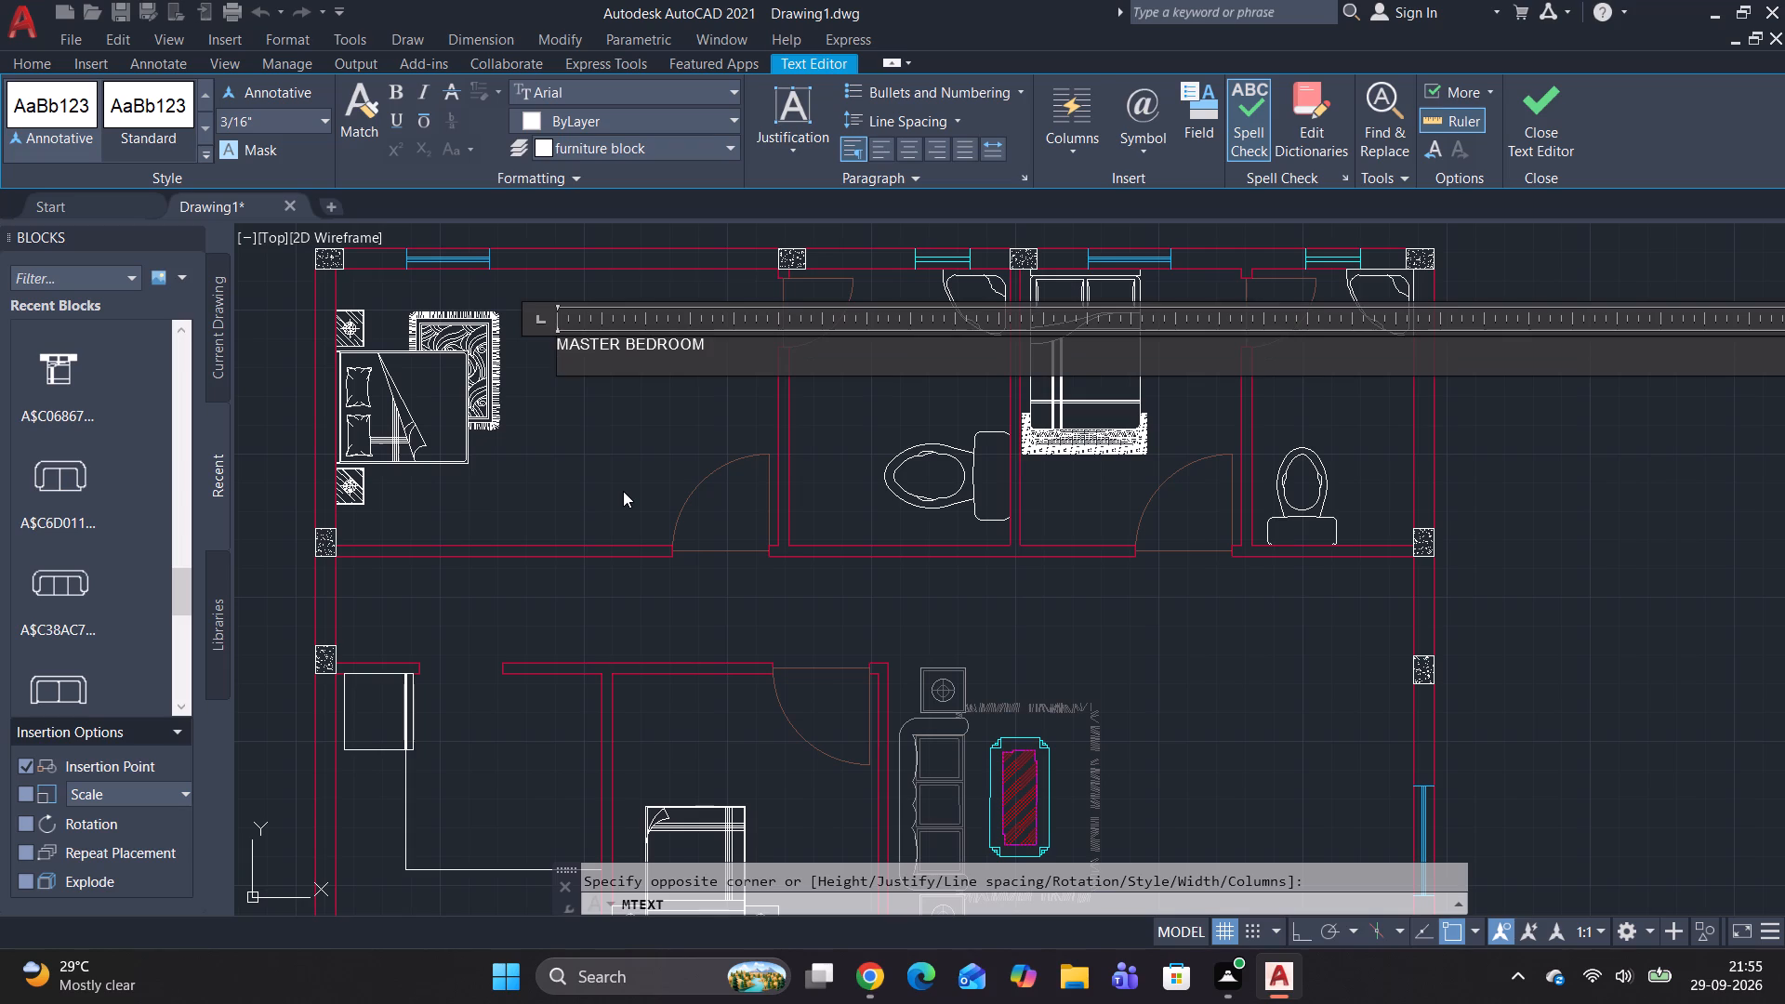
key(shift+parenleft)
key(space)
key(BackSpace)
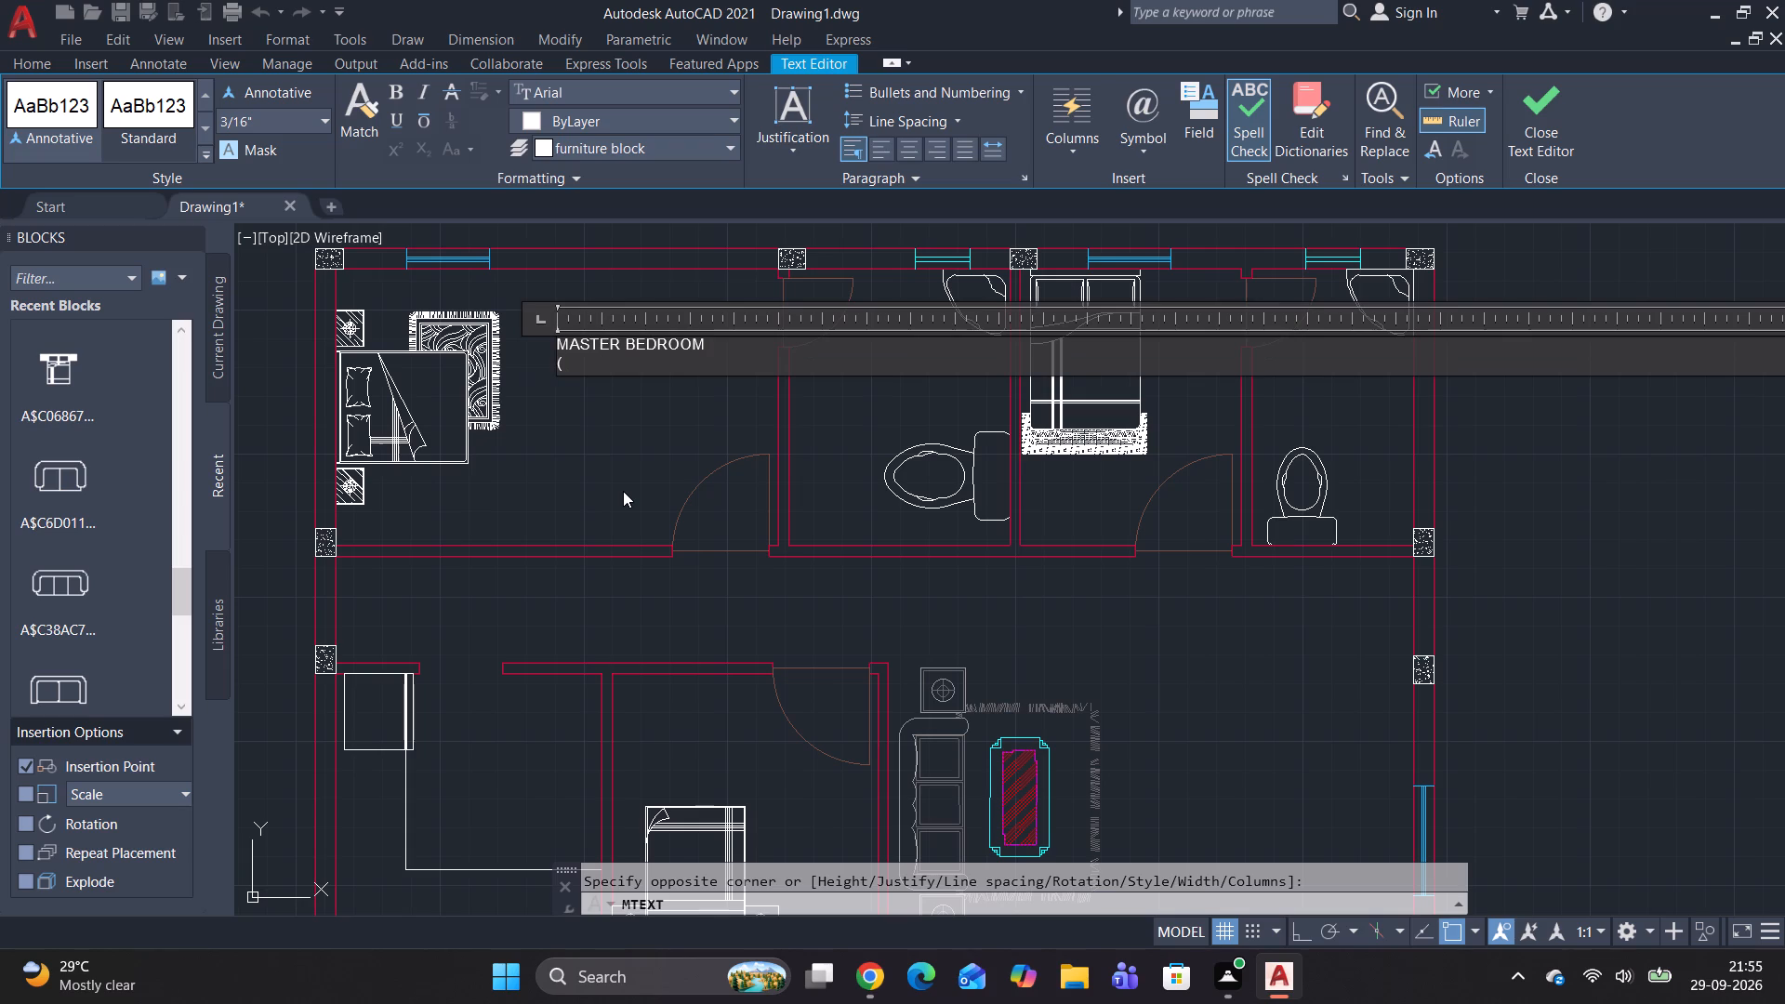
key(1)
key(6)
key(apostrophe)
key(minus)
key(space)
key(BackSpace)
text(10)
key(apostrophe)
key(shift+parenright)
Set the text height of both lines of the MASTER BEDROOM label to 8 inches.
drag(726, 354, 541, 366)
drag(706, 347, 554, 411)
click(555, 336)
drag(562, 342, 669, 393)
click(301, 125)
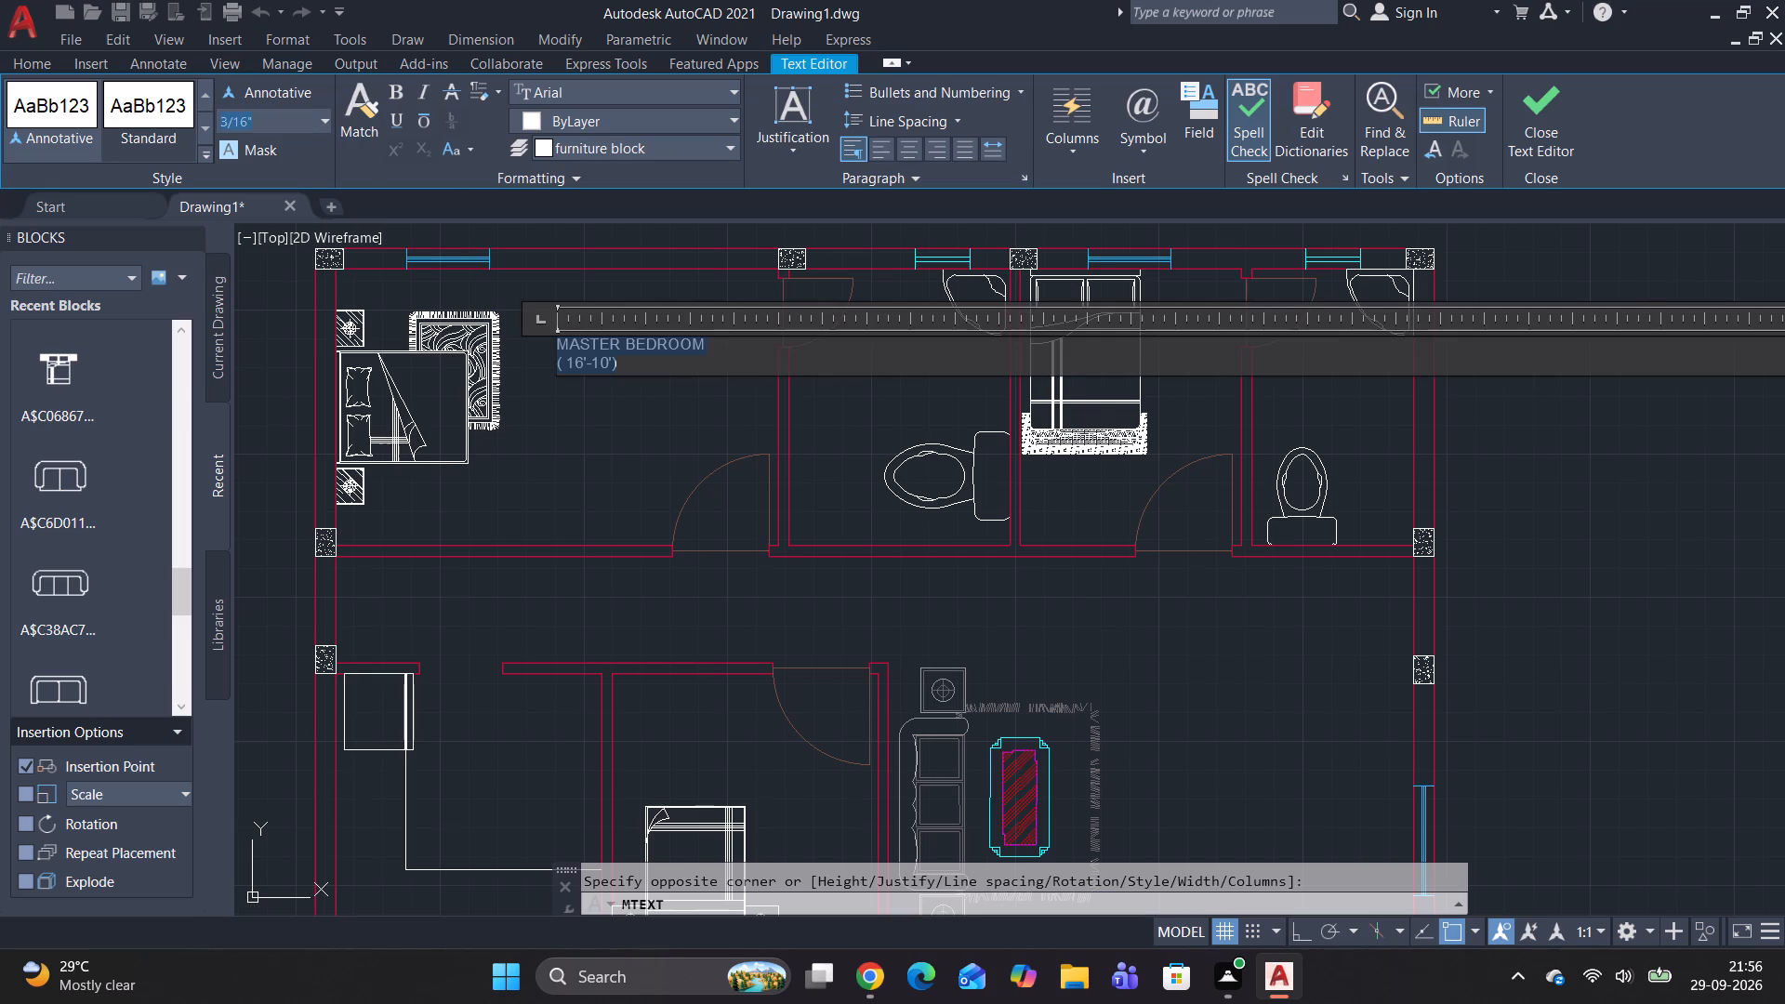
key(BackSpace)
key(8)
key(Return)
scroll(131, 263, down, 3)
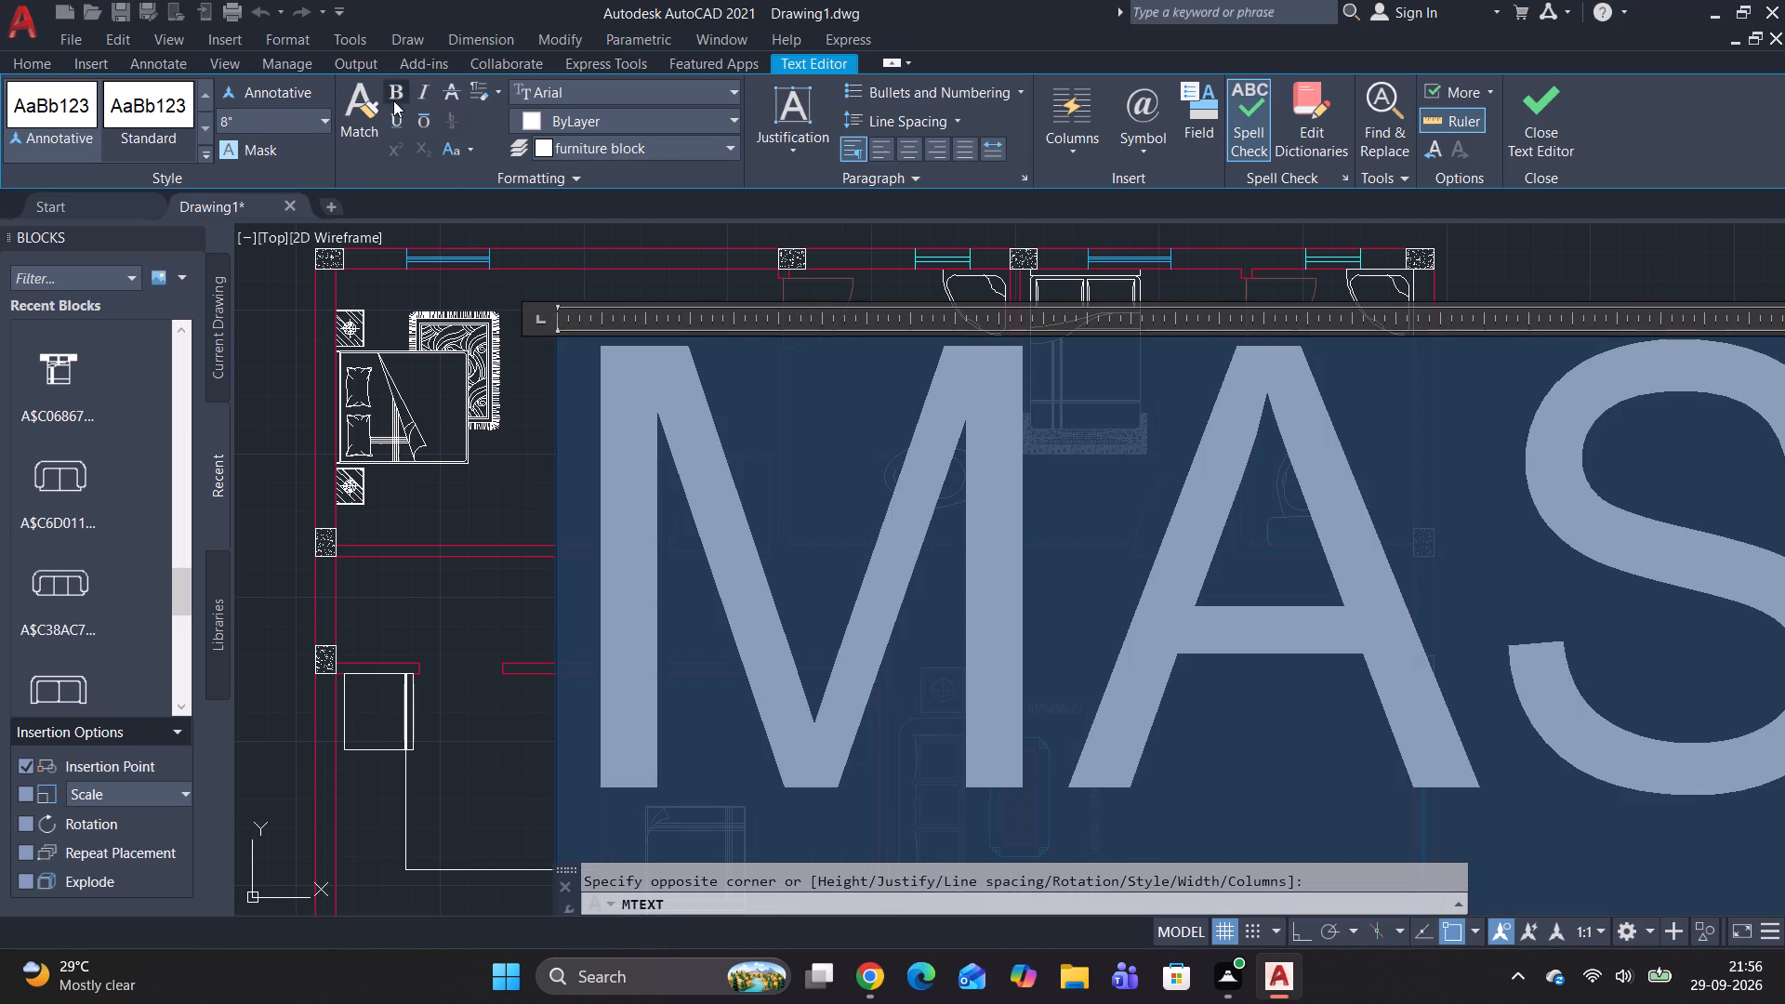
Make both lines of the MASTER BEDROOM label bold and finish editing the label.
click(393, 100)
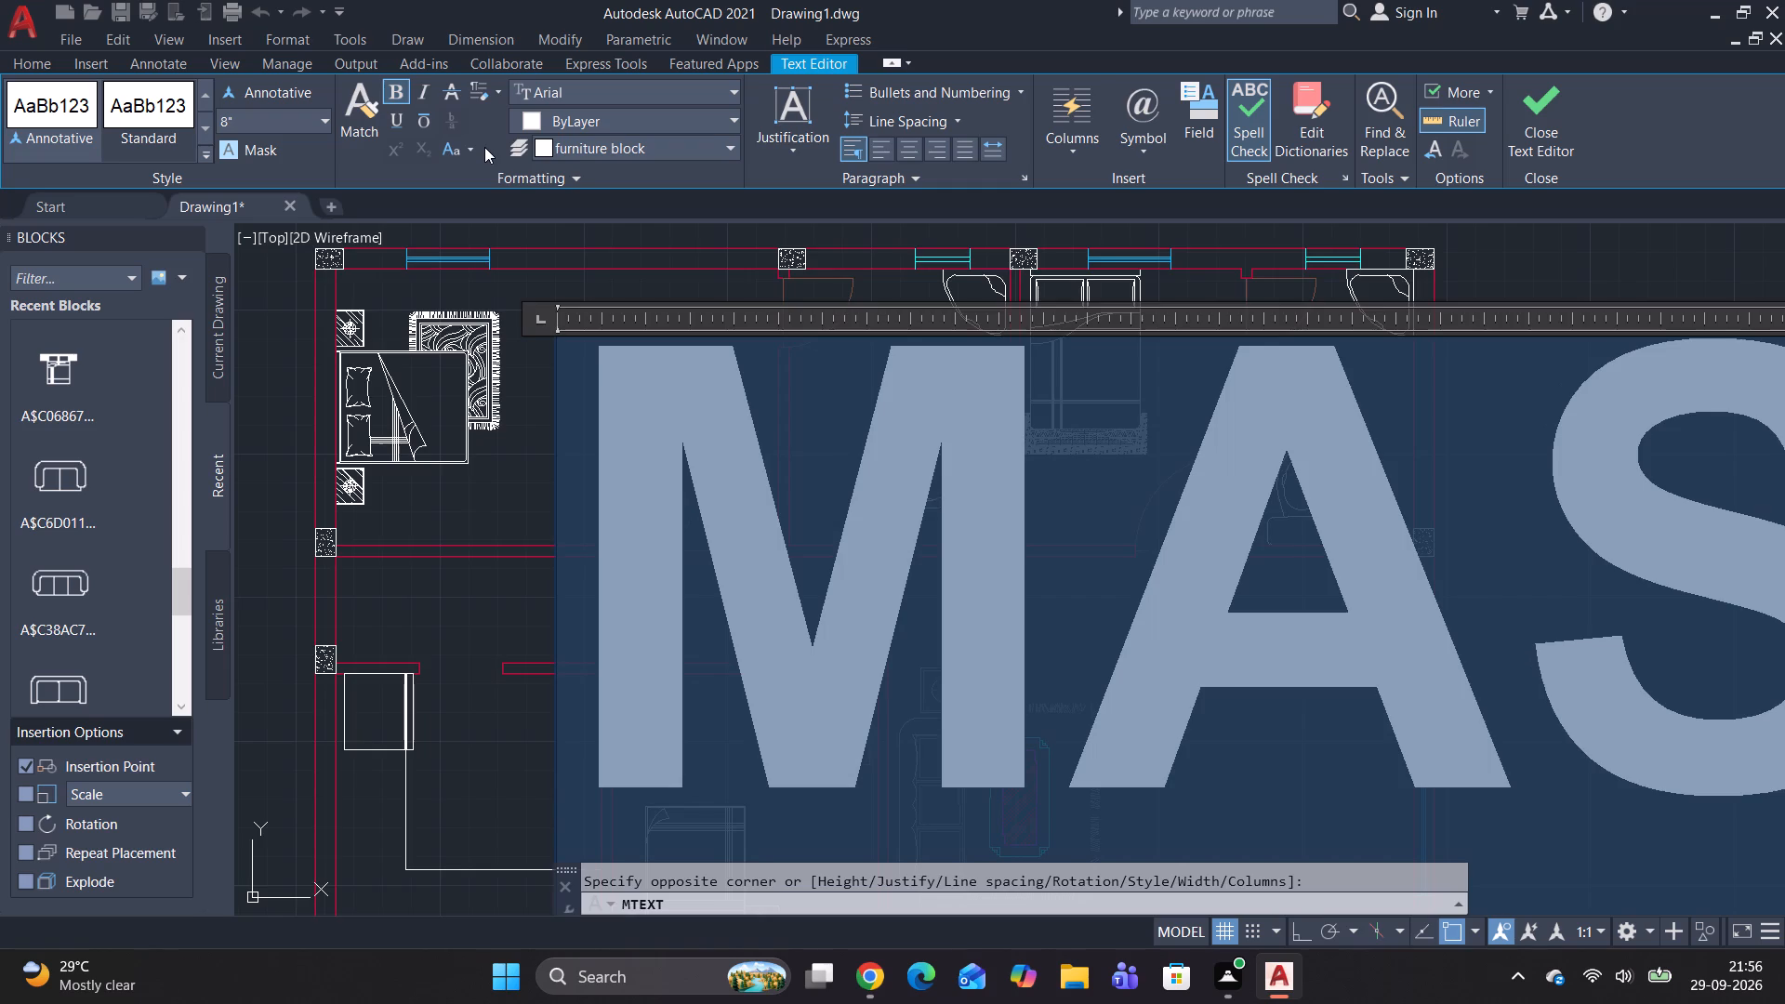
scroll(482, 271, down, 3)
click(350, 353)
Start a multiline text in the toilet adjoining the master bedroom, north of the toilet fixture, reading "TOILET".
scroll(509, 294, up, 1)
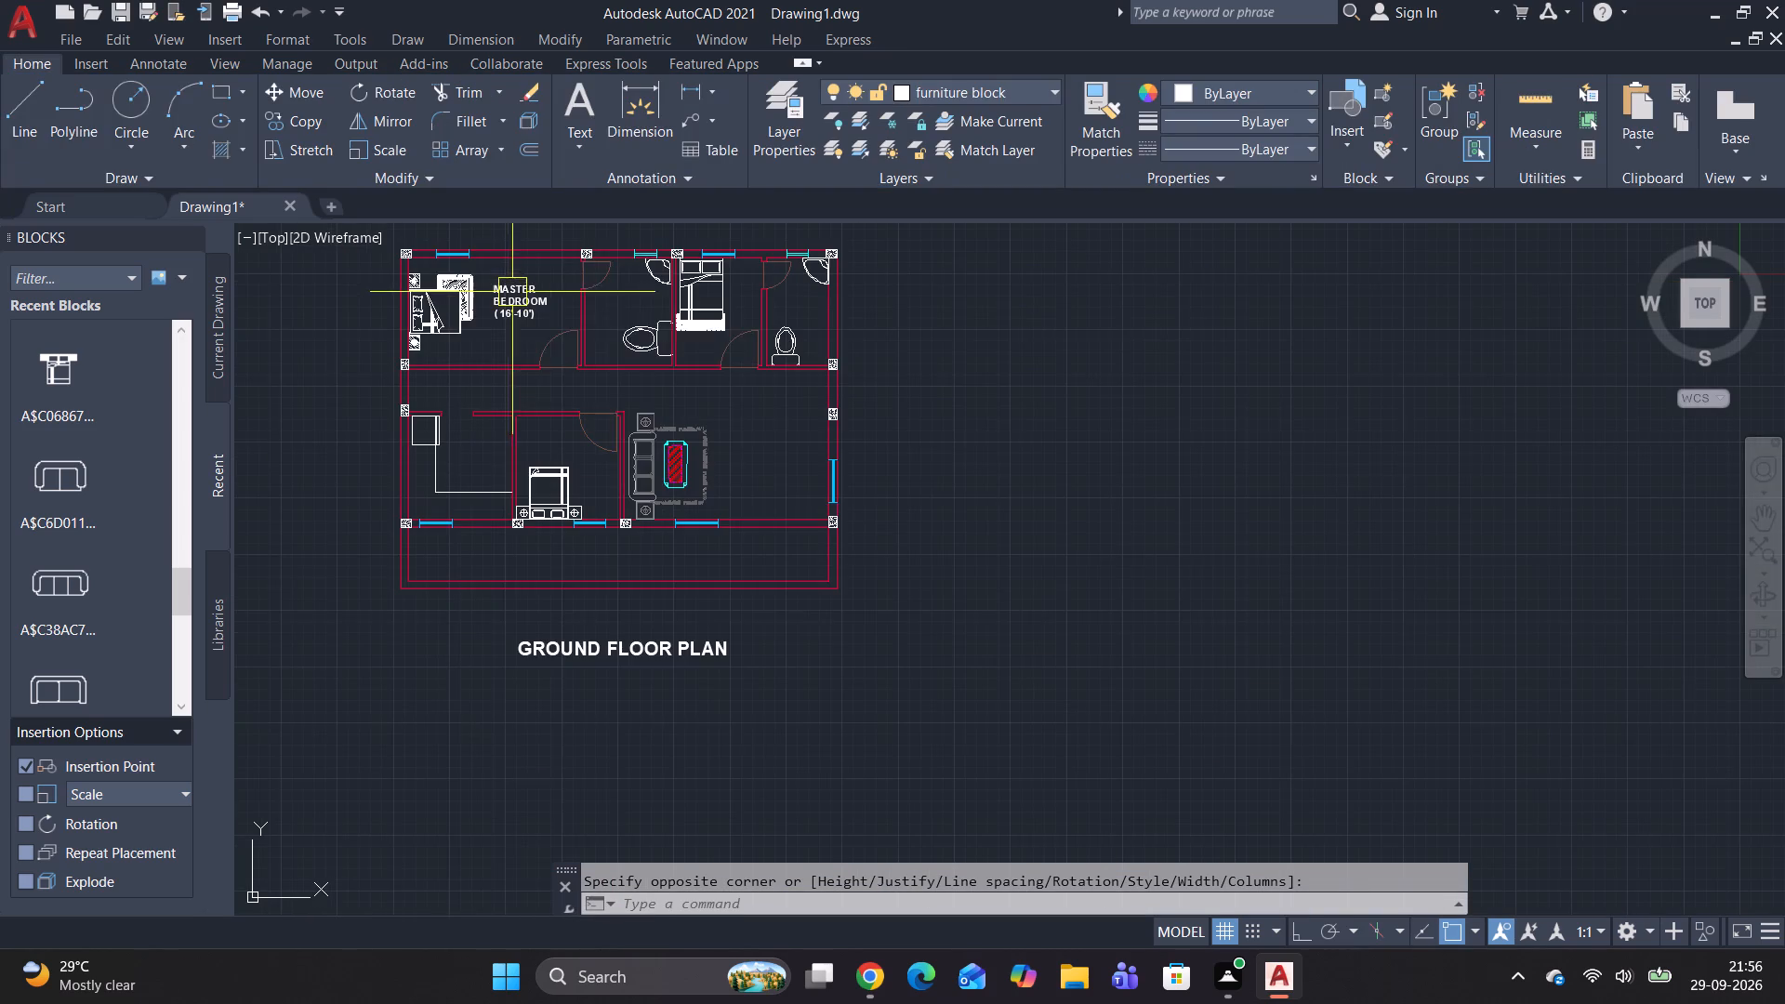
middle_drag(651, 350, 595, 436)
scroll(651, 350, up, 1)
middle_drag(524, 395, 585, 402)
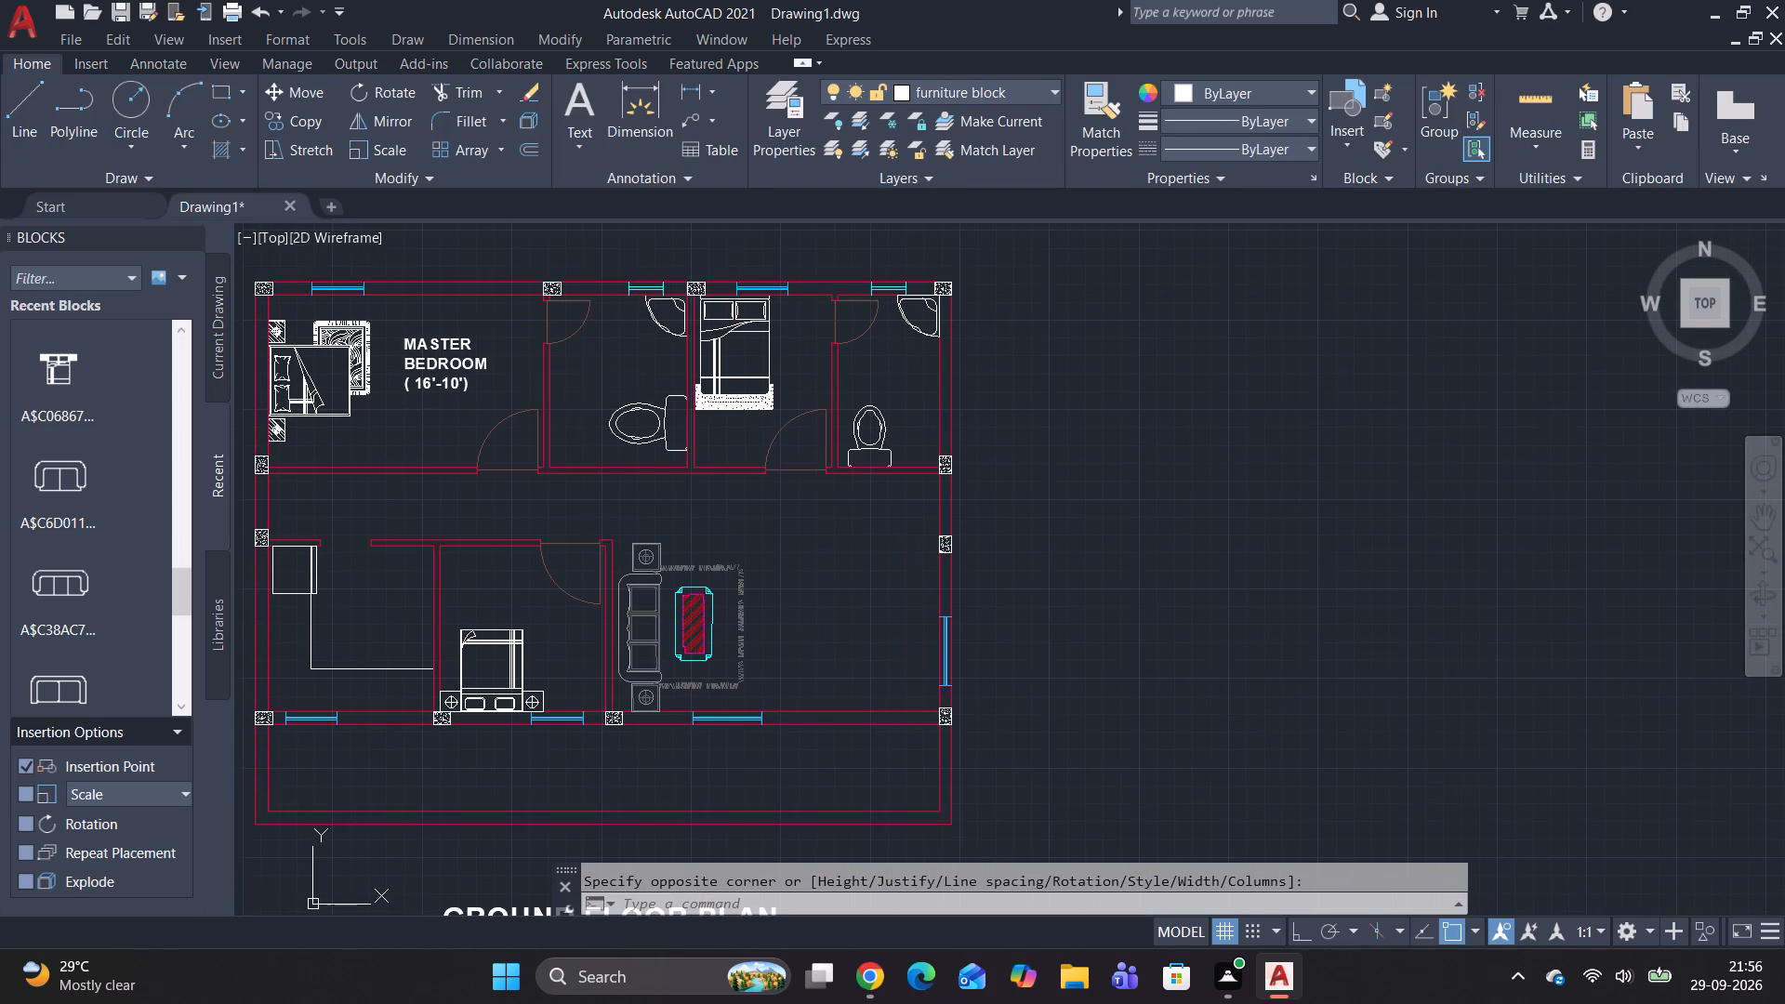
text(MT)
key(space)
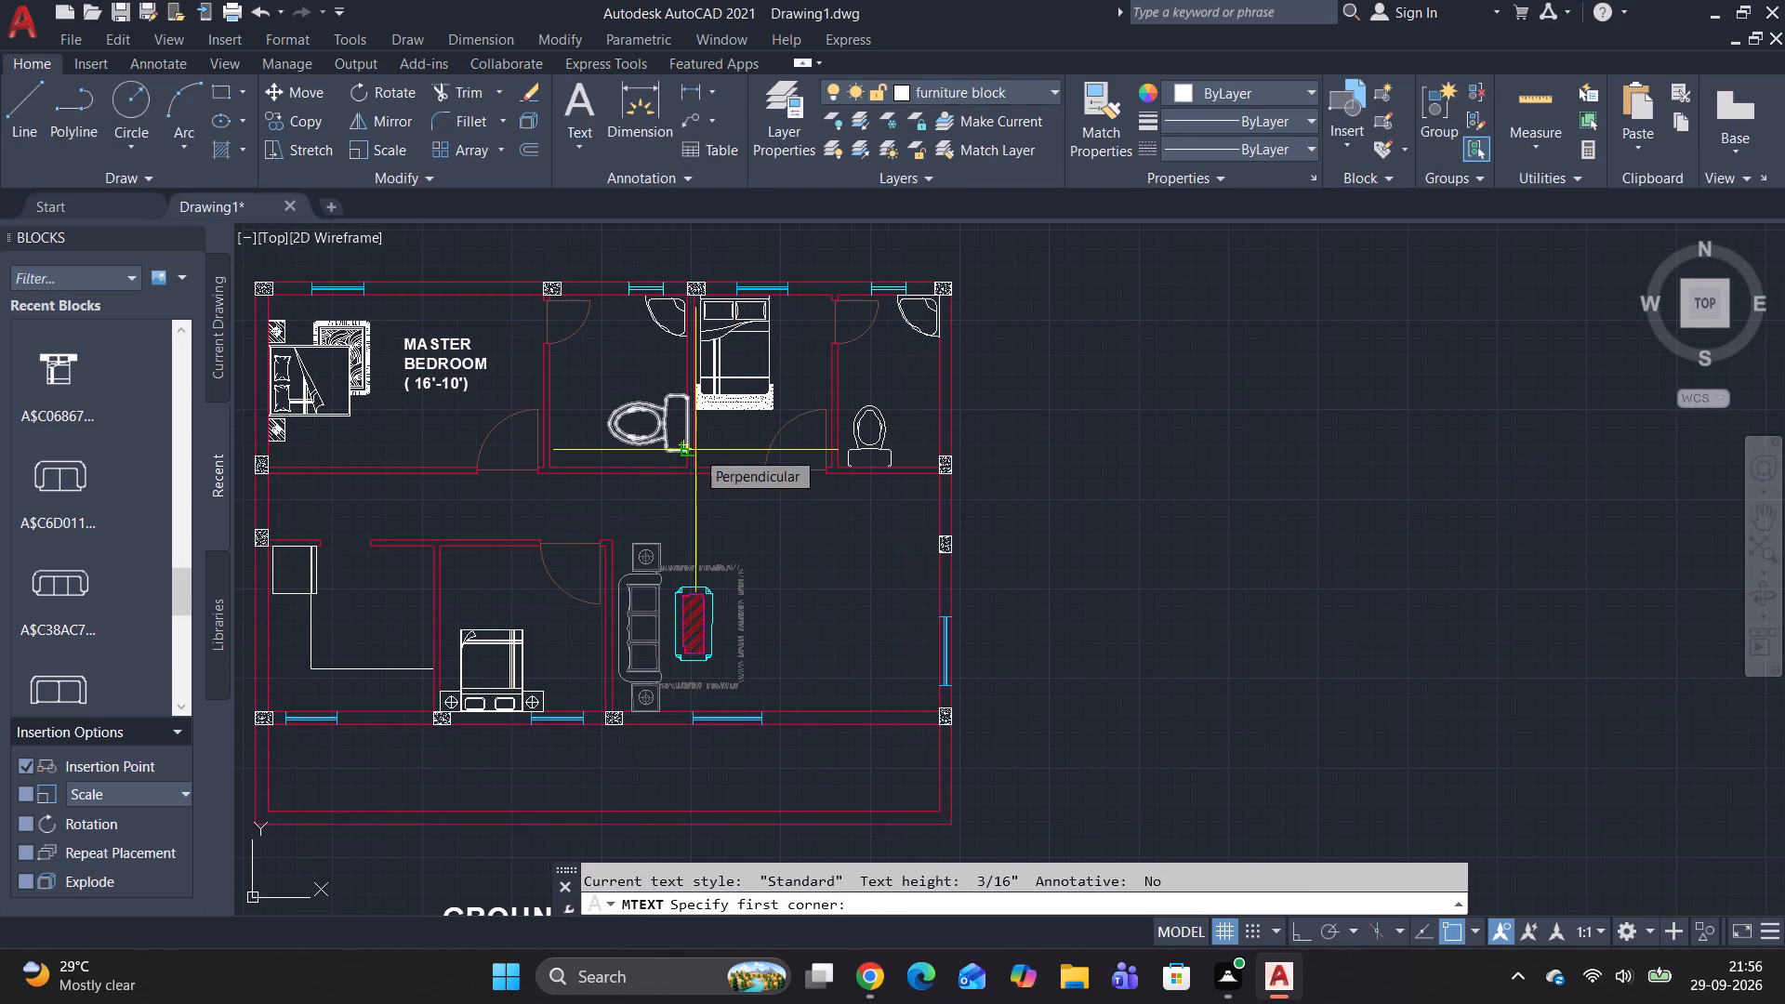
drag(592, 343, 607, 337)
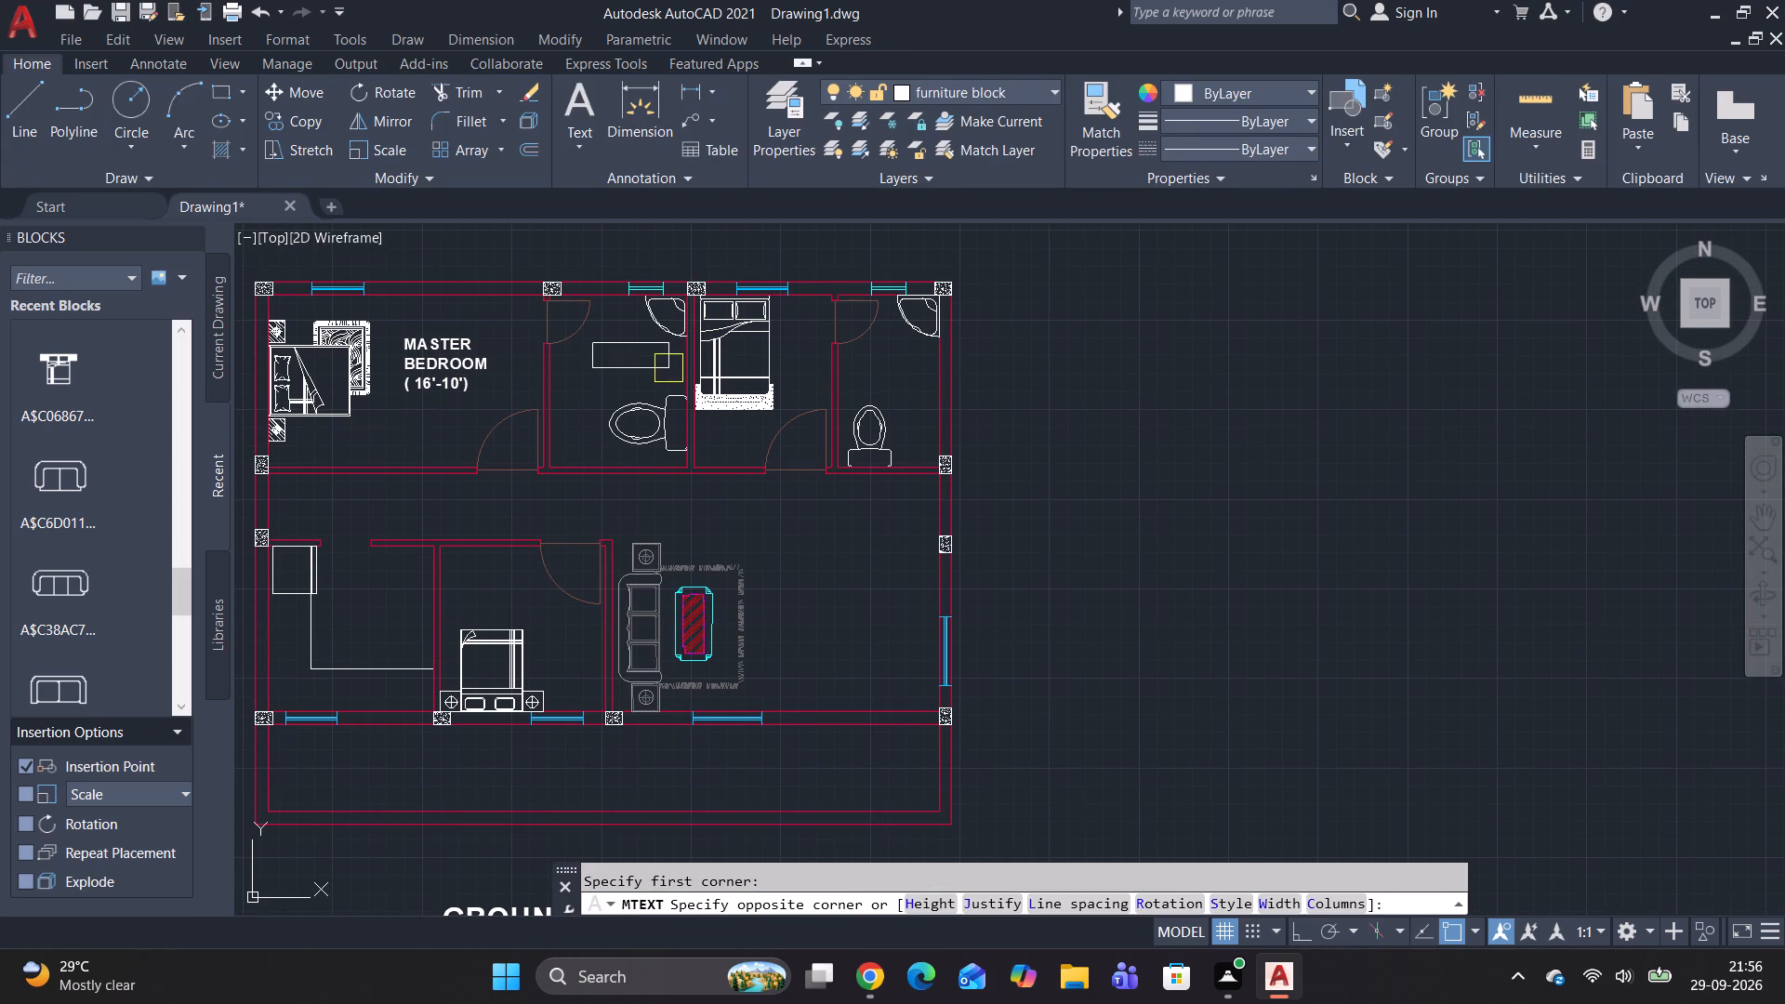
click(666, 382)
text(TOILET)
key(space)
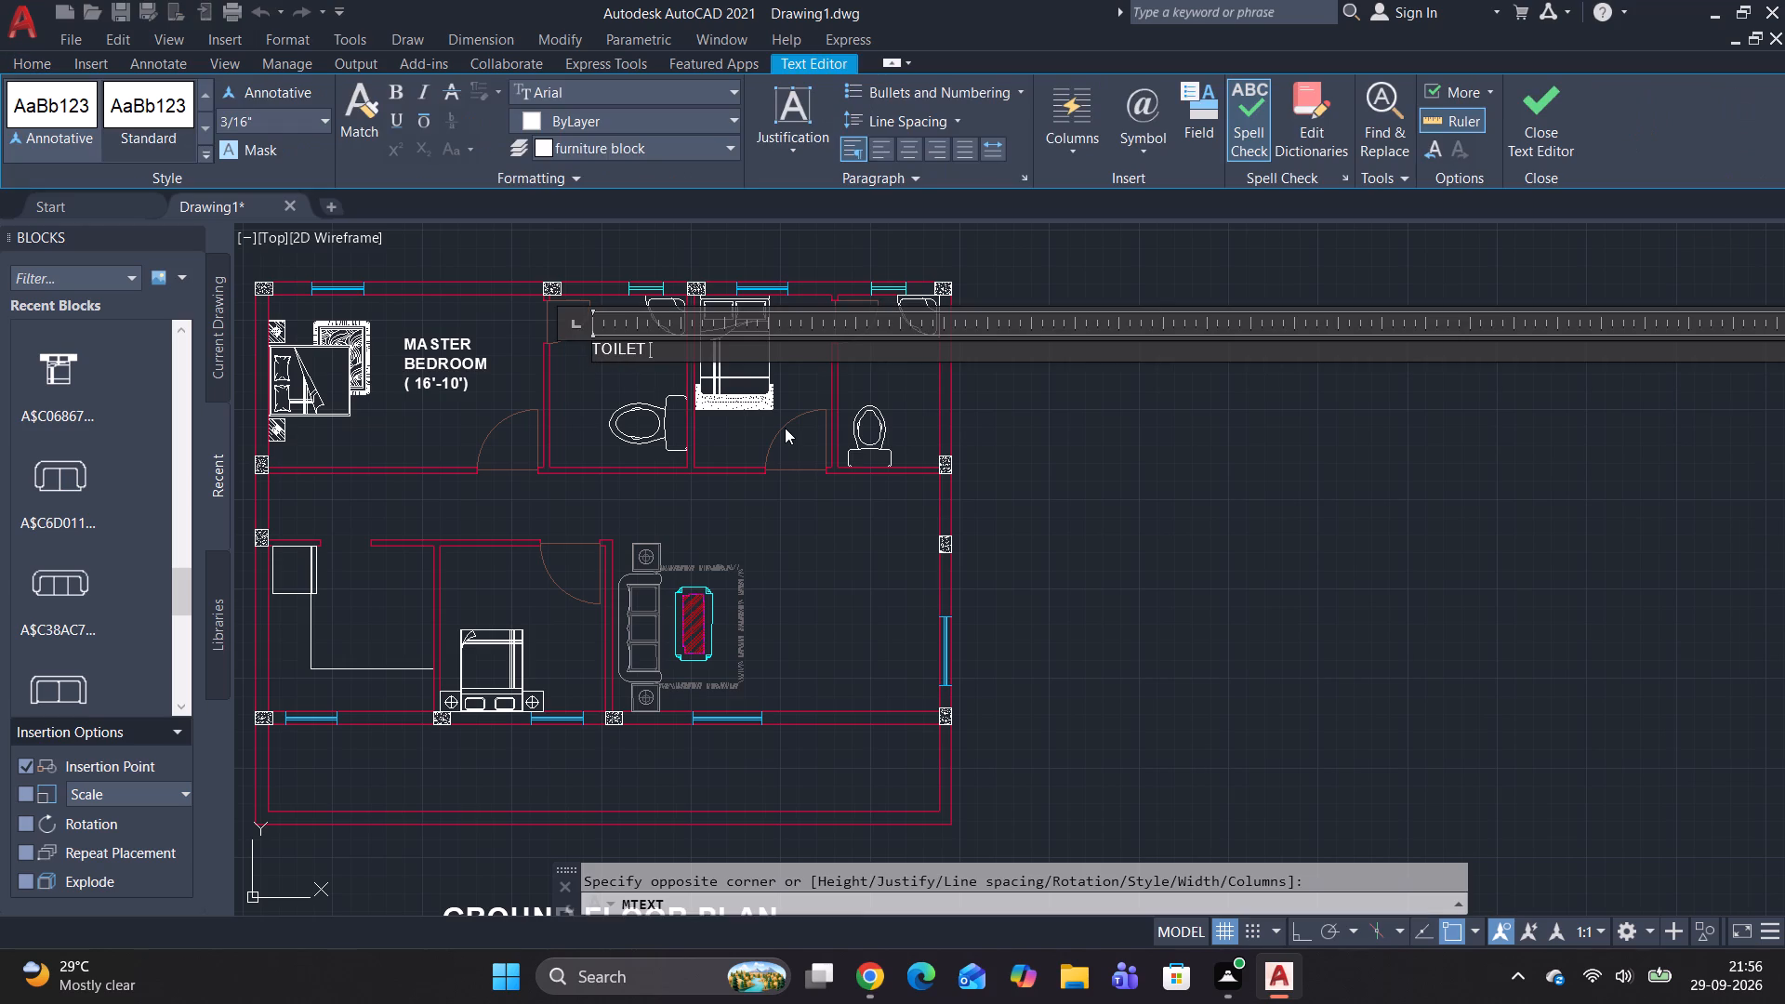
Add the room size "(8'-10')" as a second line under TOILET.
key(Return)
key(shift+parenleft)
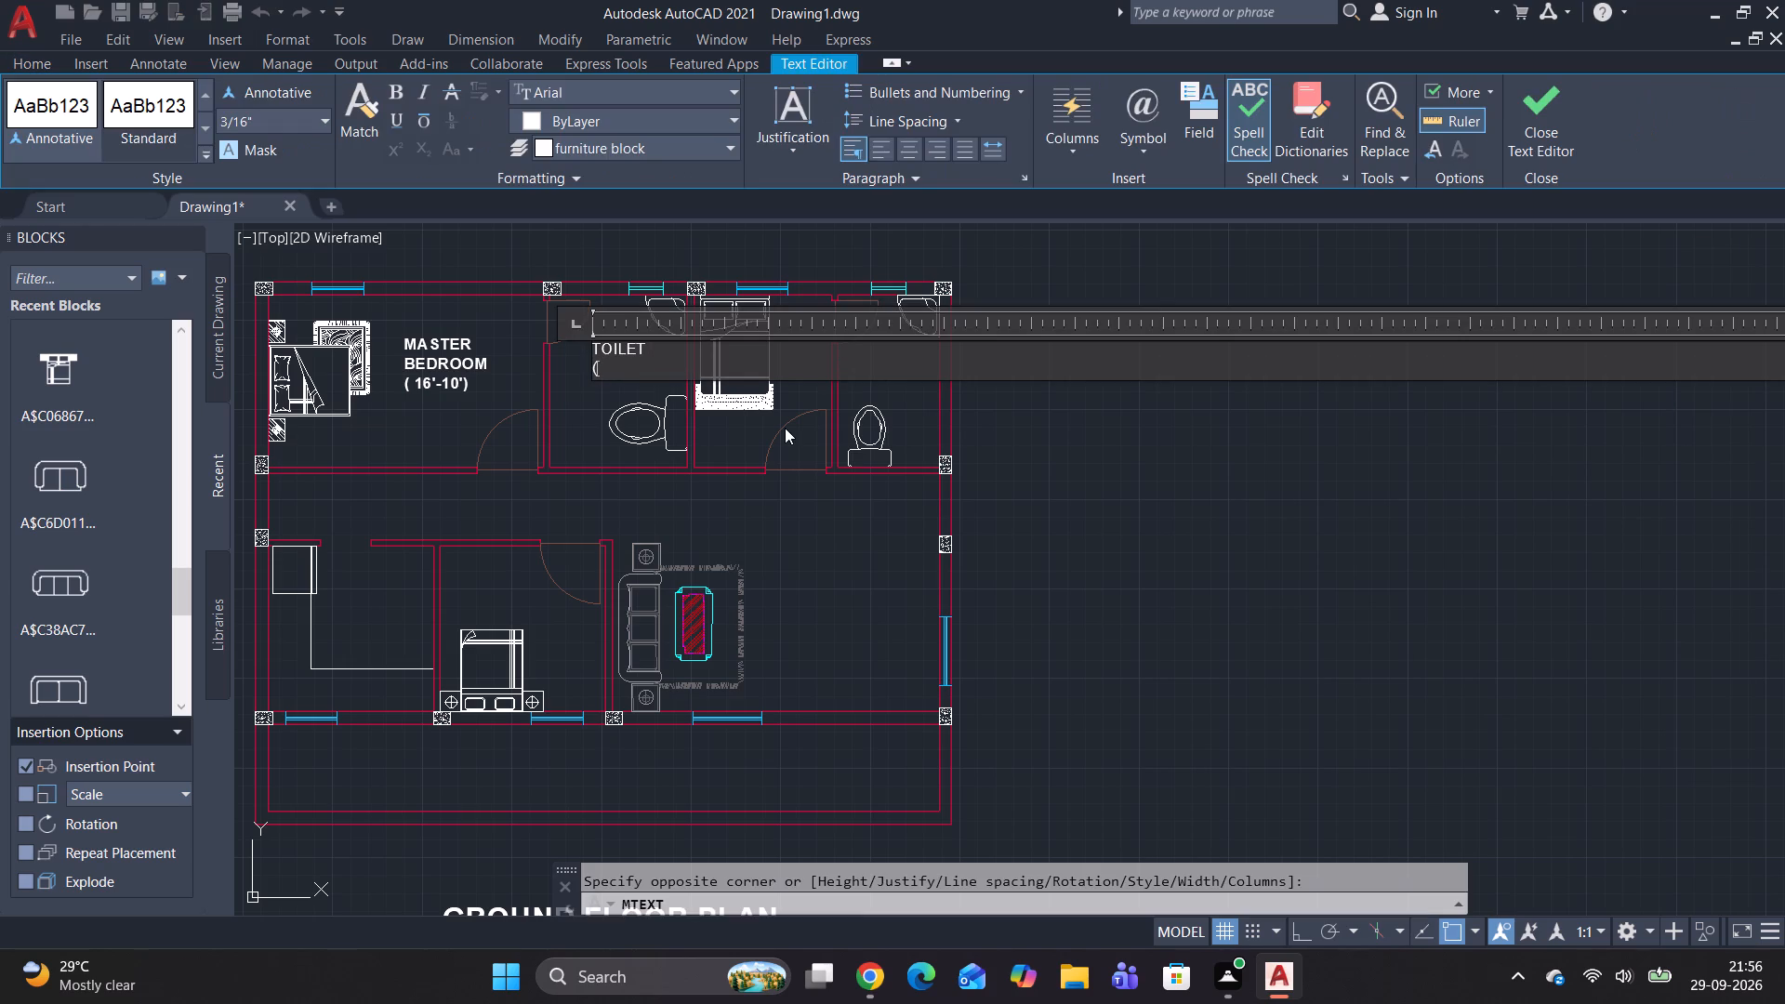
text(8')
text(-10)
key(shift+quotedbl)
key(BackSpace)
key(apostrophe)
key(shift+parenright)
Make both lines of the TOILET label bold.
drag(648, 345, 547, 373)
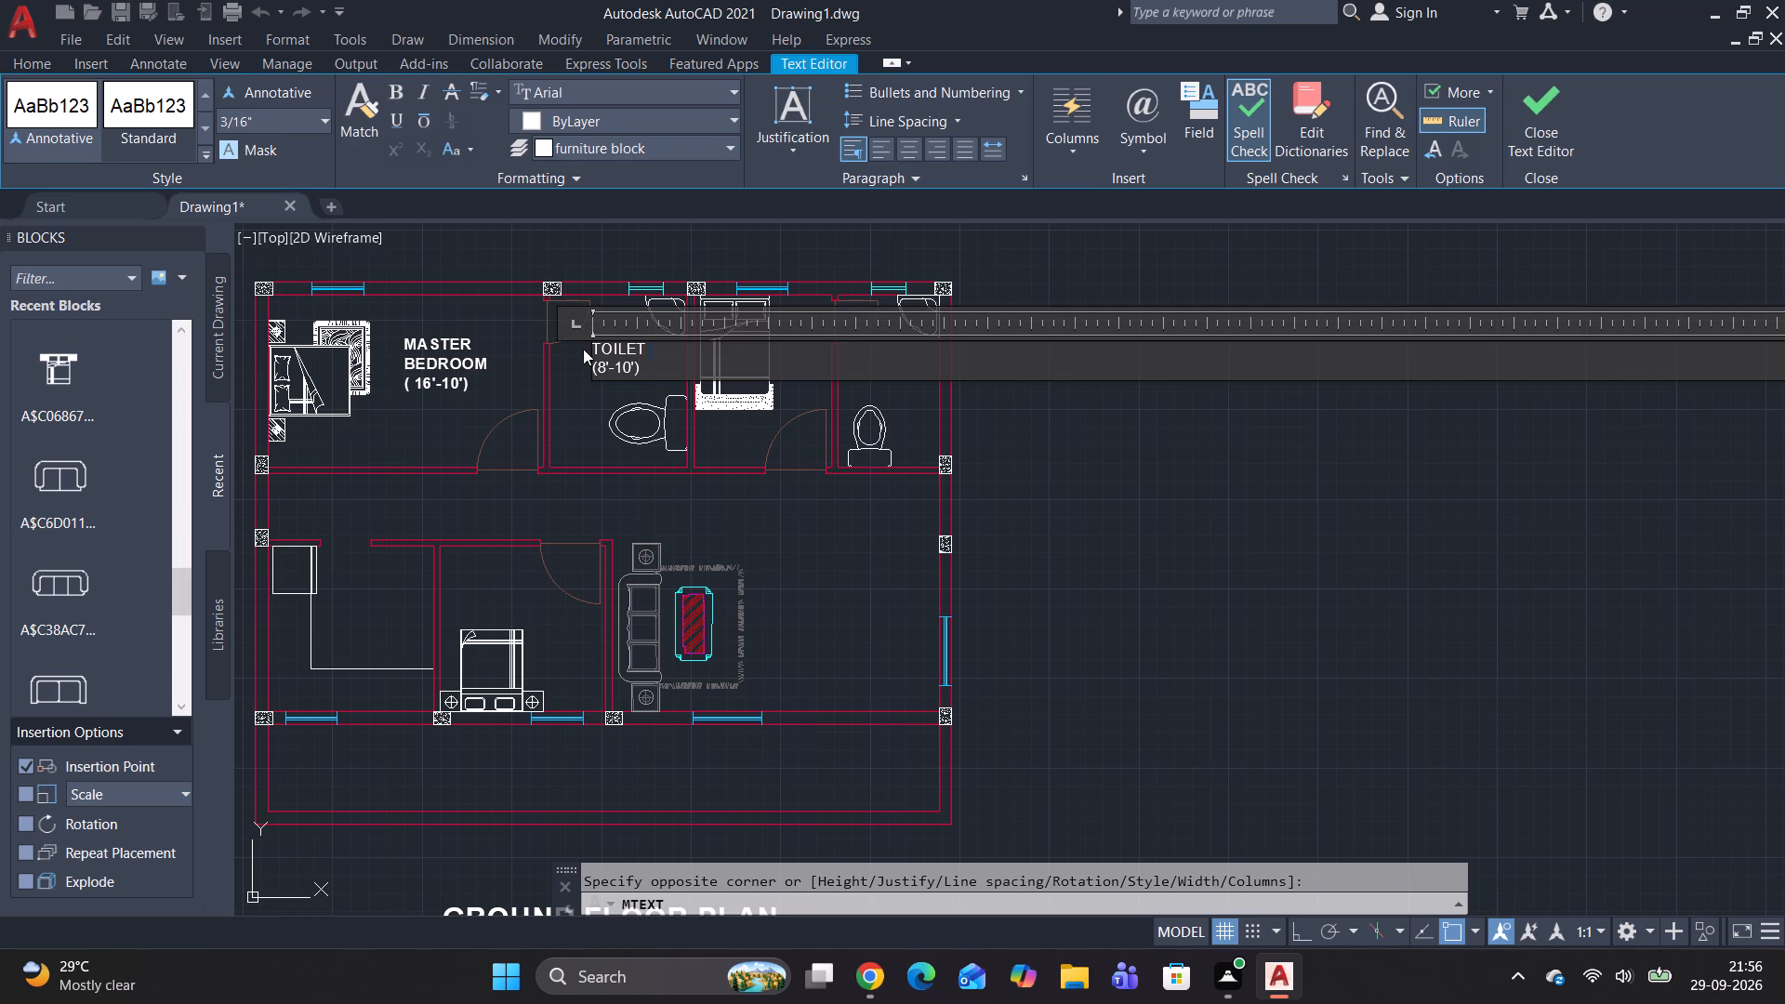
click(595, 341)
click(595, 341)
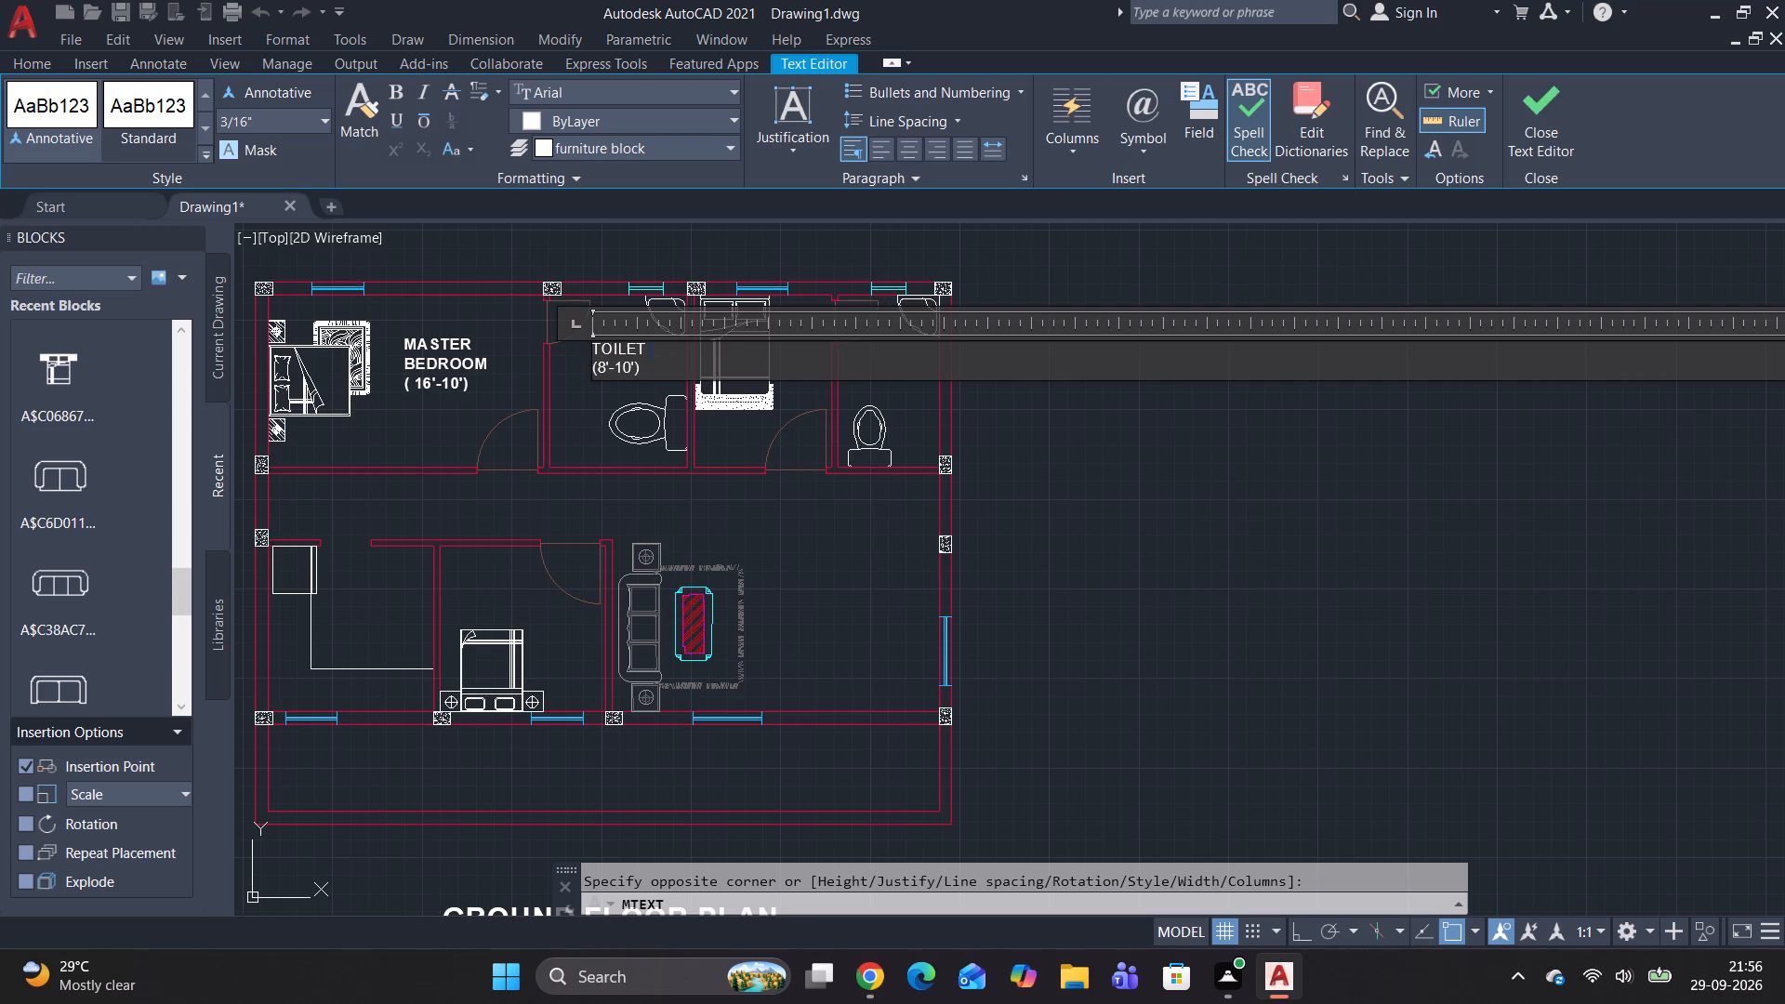
click(591, 353)
drag(596, 347, 658, 385)
click(400, 98)
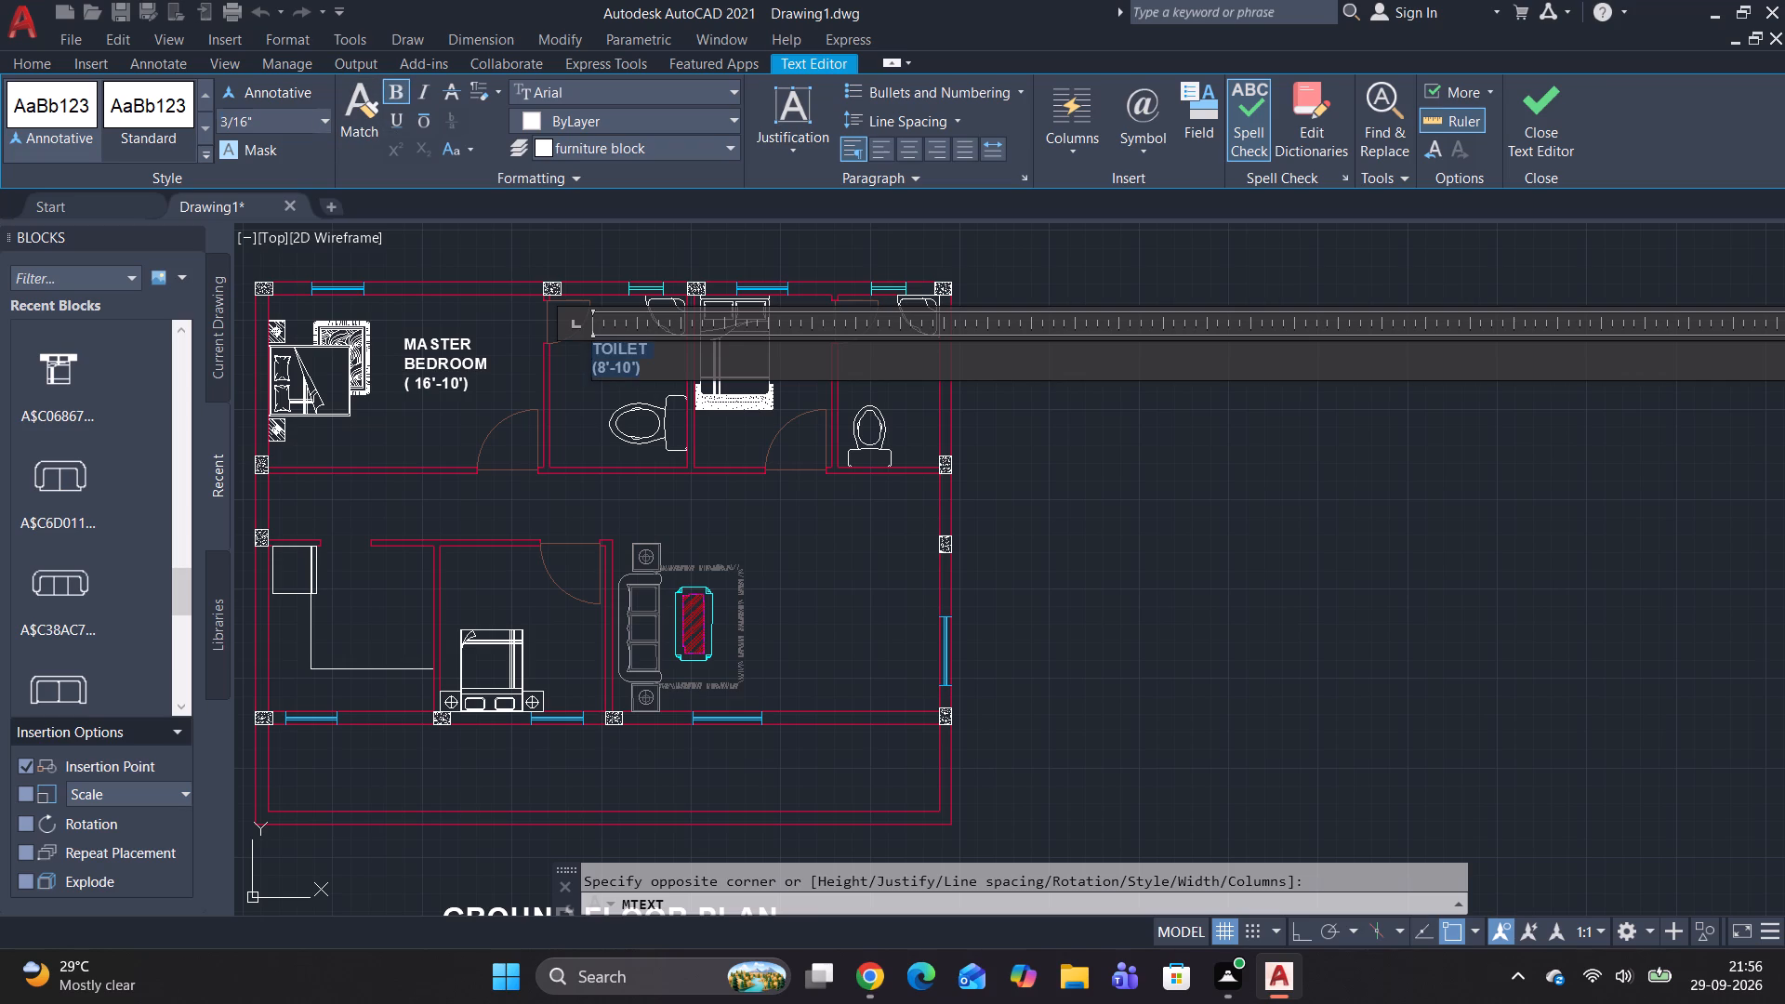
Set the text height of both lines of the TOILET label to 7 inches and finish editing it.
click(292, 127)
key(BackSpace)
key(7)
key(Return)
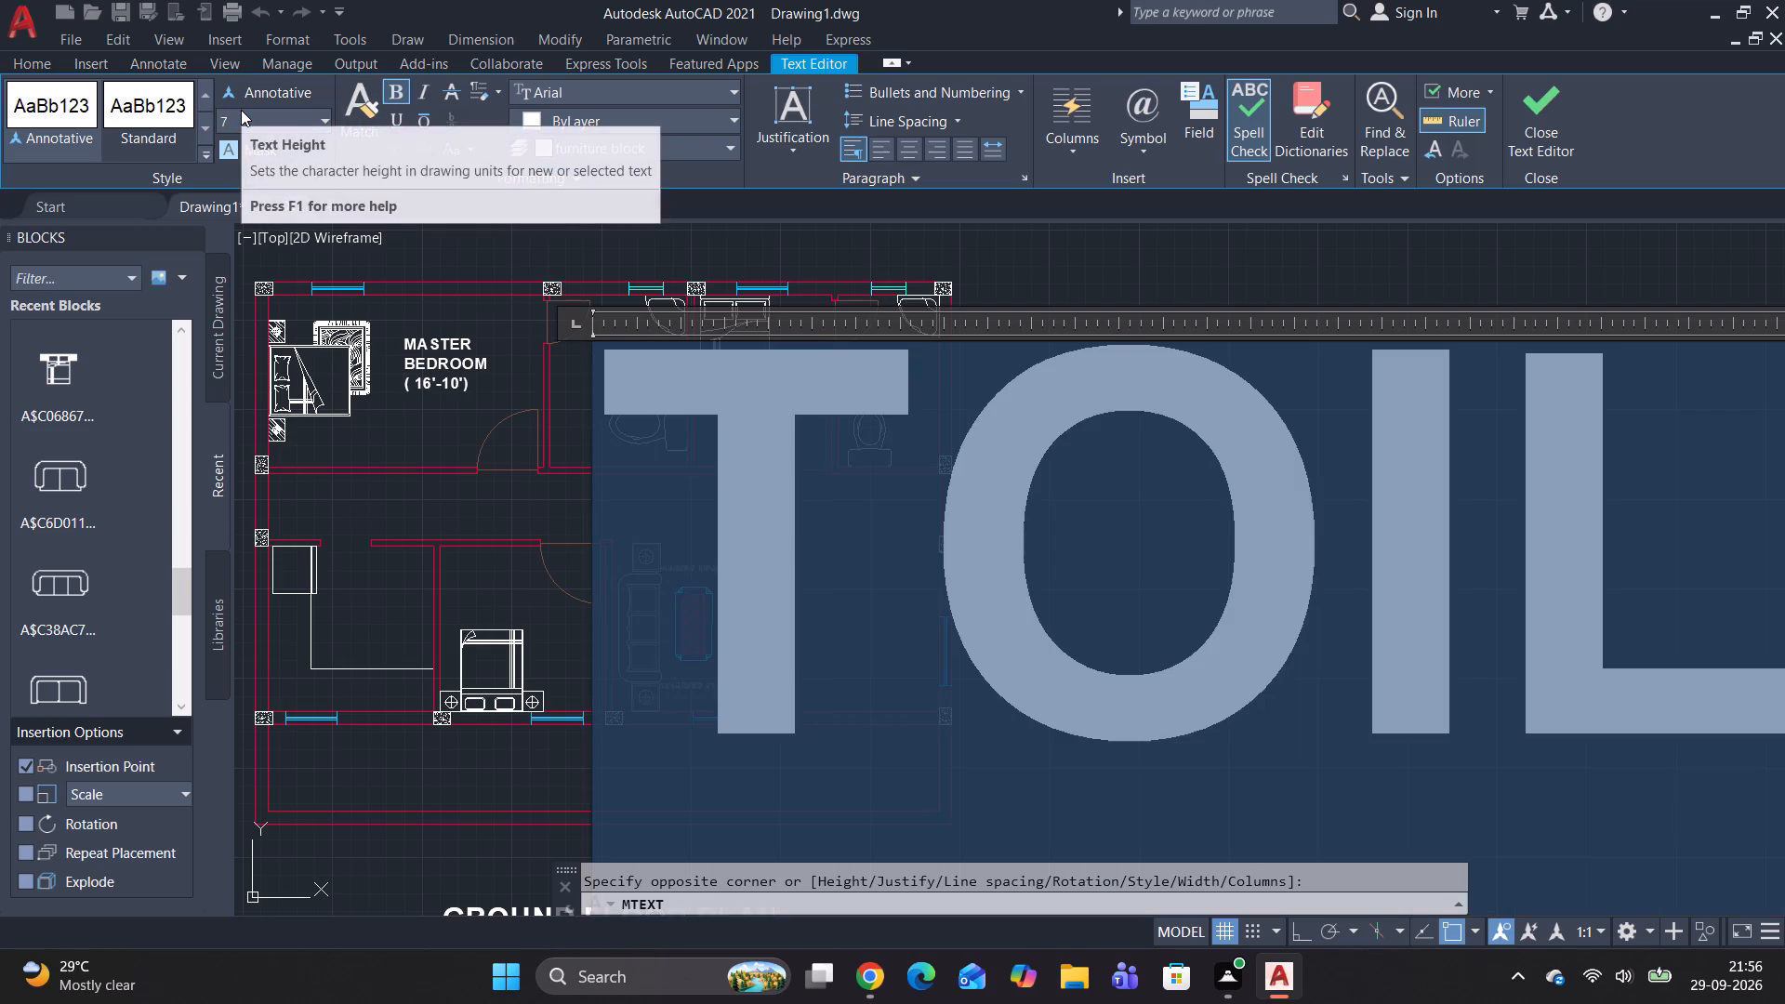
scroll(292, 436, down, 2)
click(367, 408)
Reopen the TOILET label and set the text height of both its lines to 8 inches.
scroll(430, 402, up, 3)
middle_drag(913, 420, 921, 418)
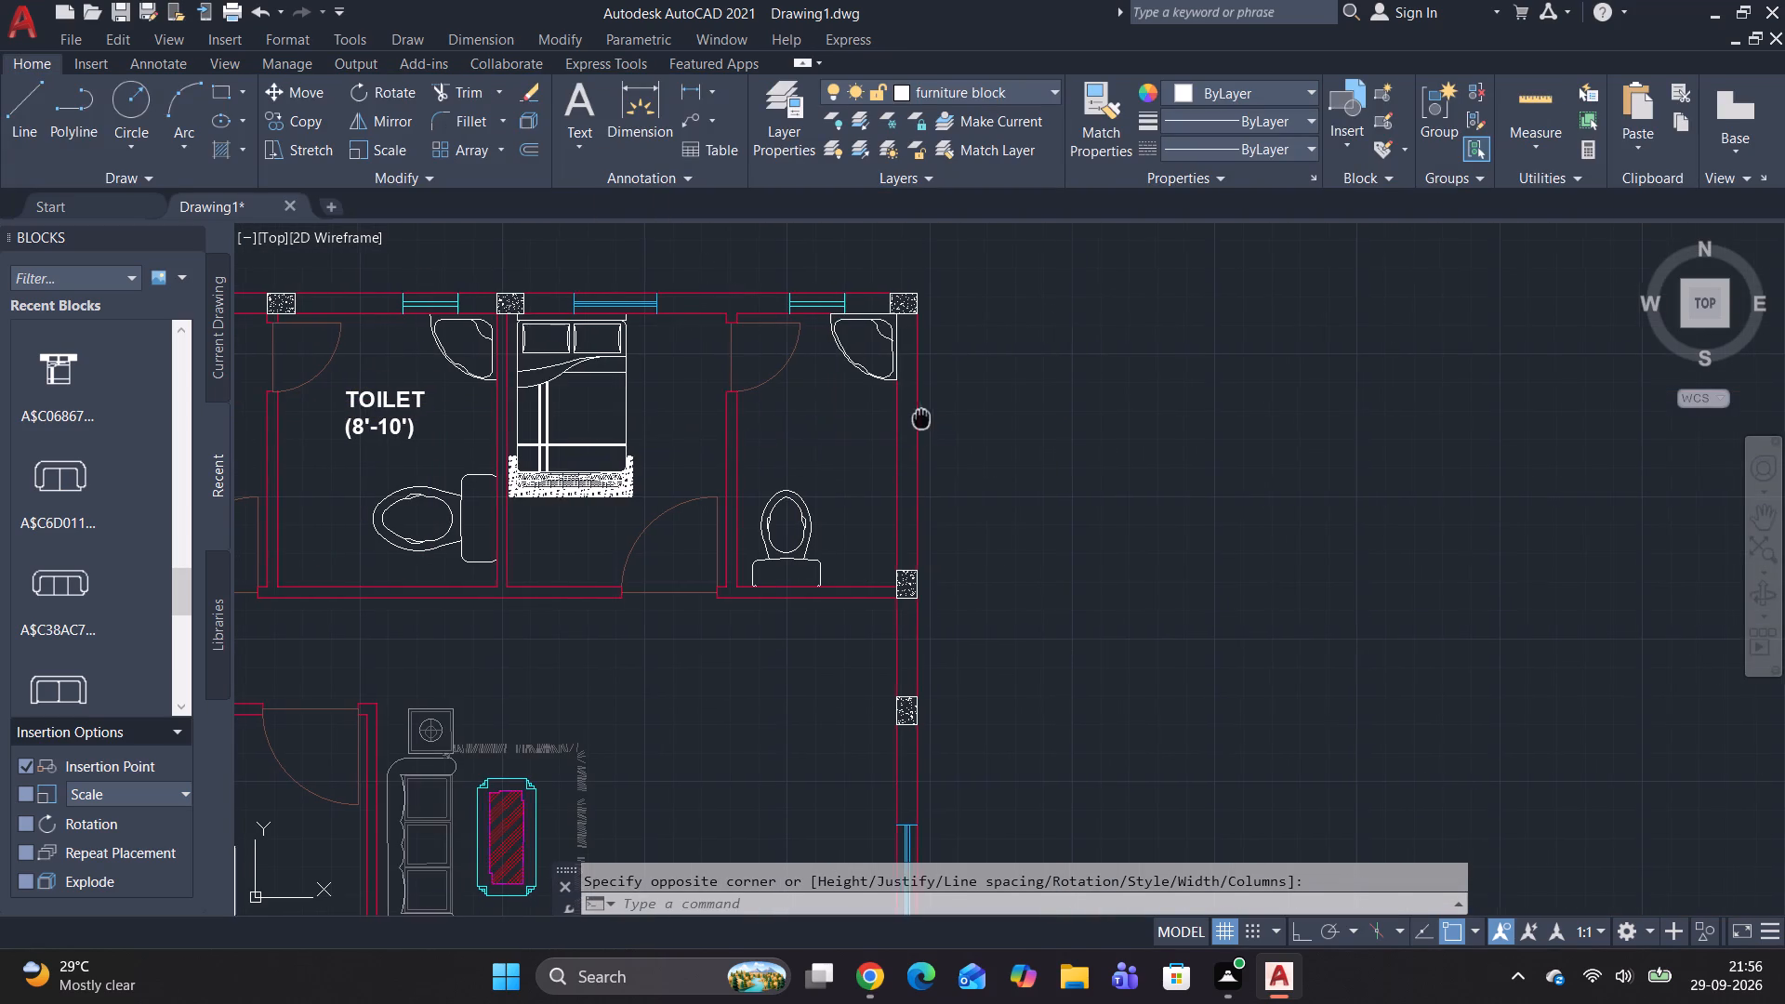
scroll(502, 429, down, 1)
middle_drag(502, 429, 759, 416)
double_click(679, 414)
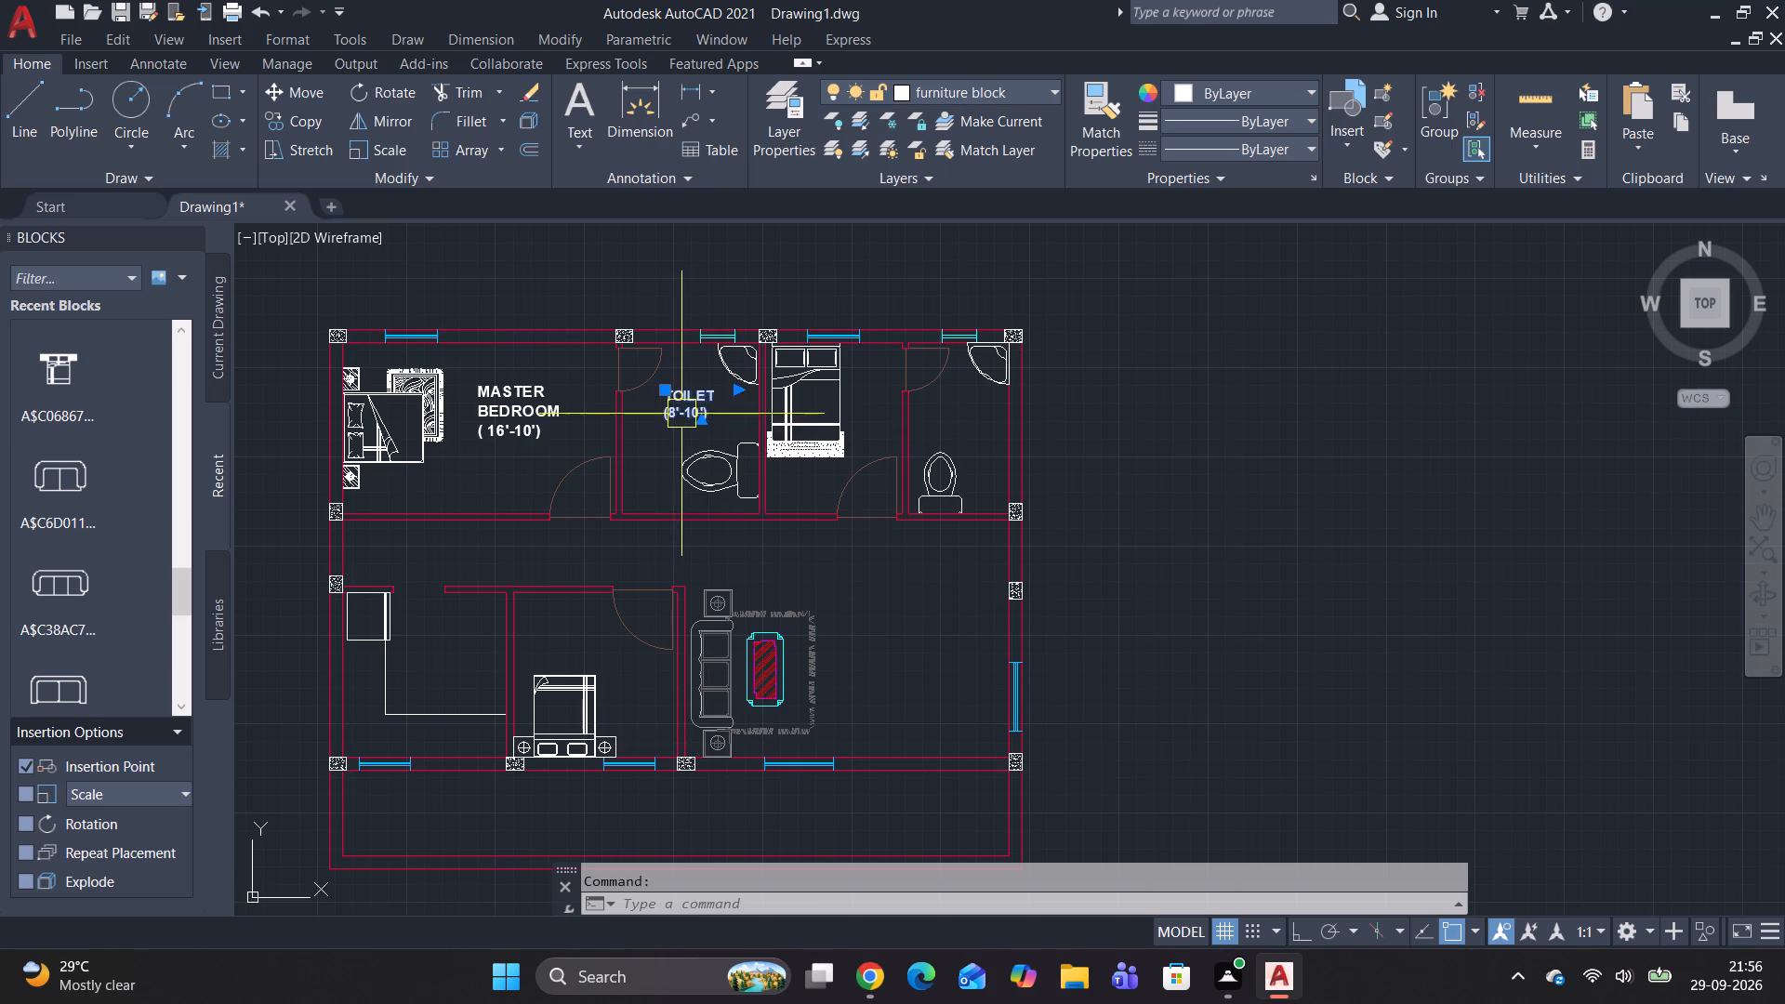
double_click(666, 414)
scroll(701, 403, up, 2)
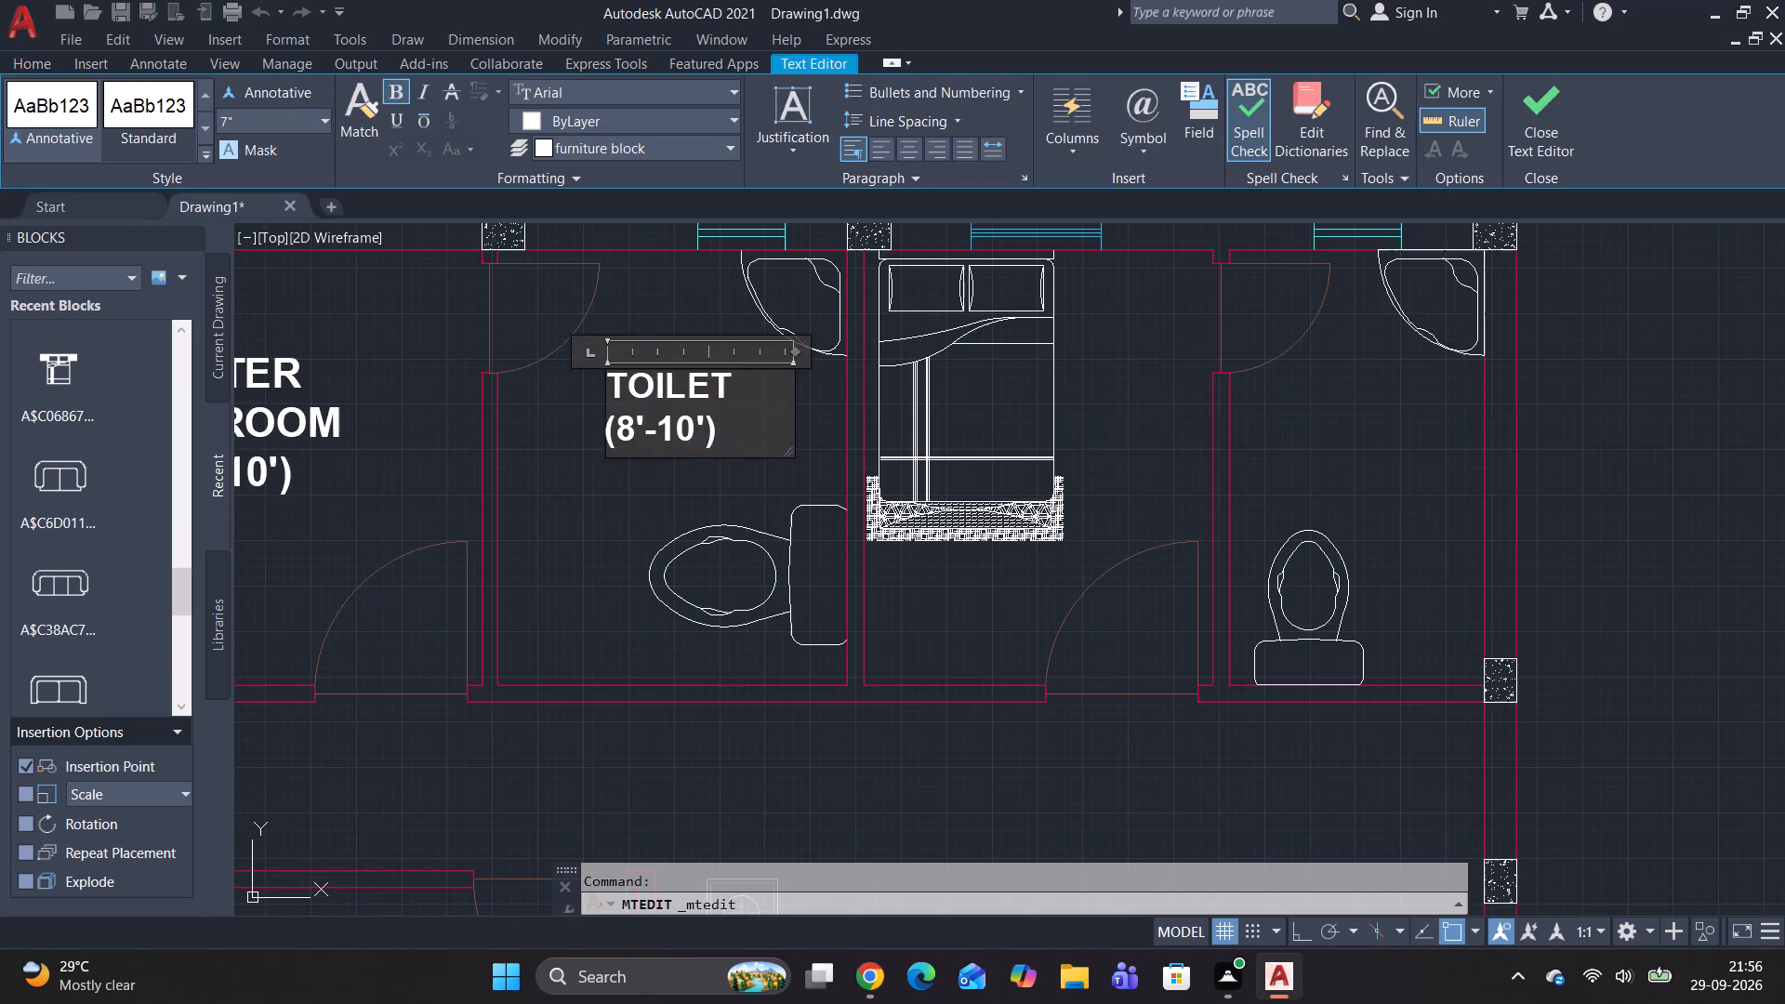
drag(614, 378, 786, 481)
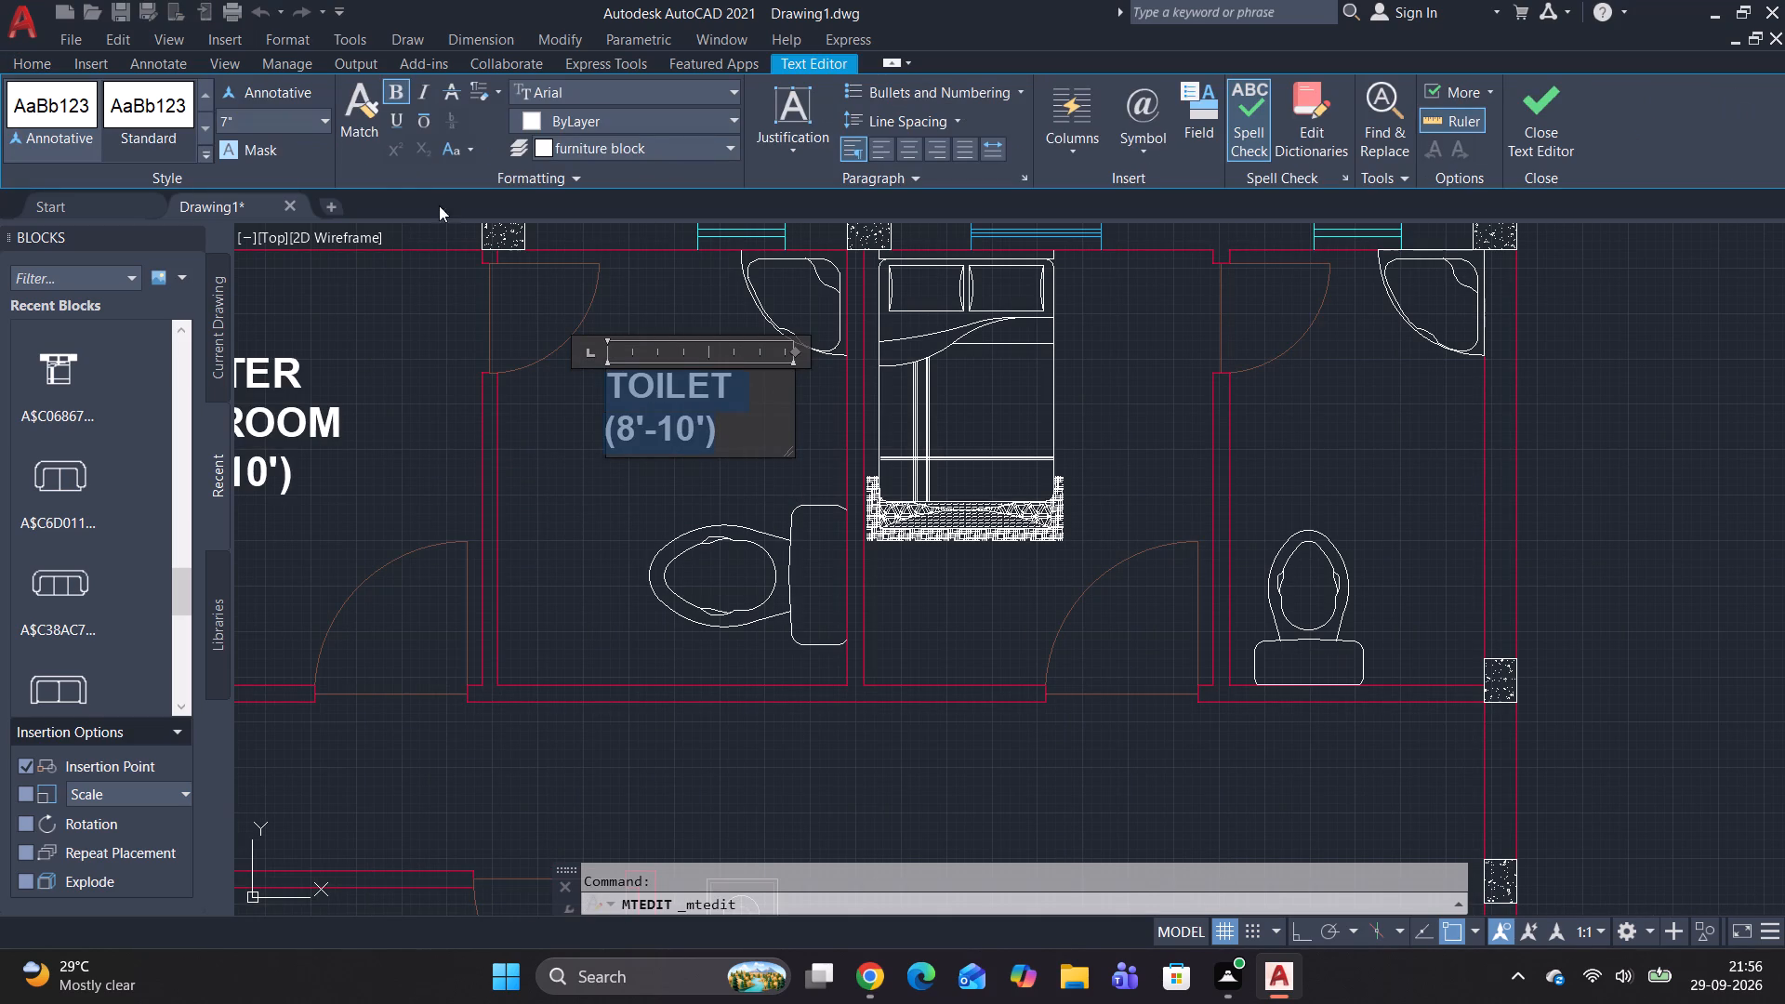
click(270, 115)
click(332, 125)
click(332, 120)
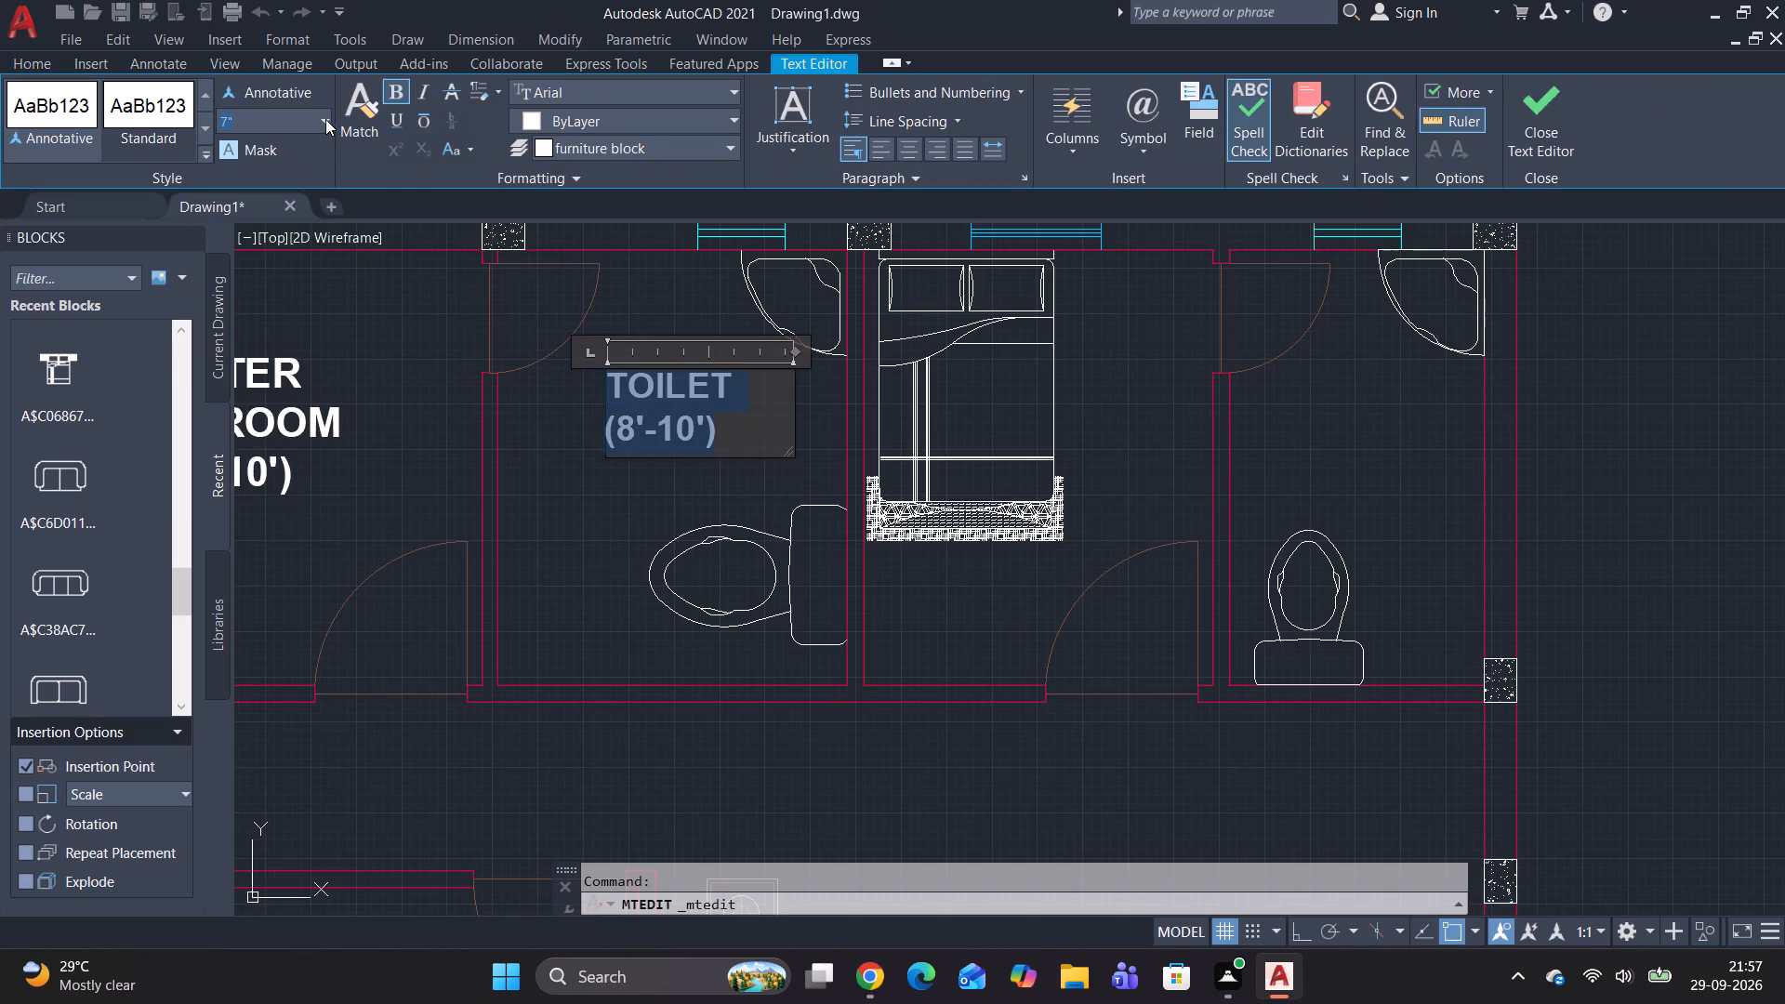
click(325, 119)
click(254, 179)
click(396, 429)
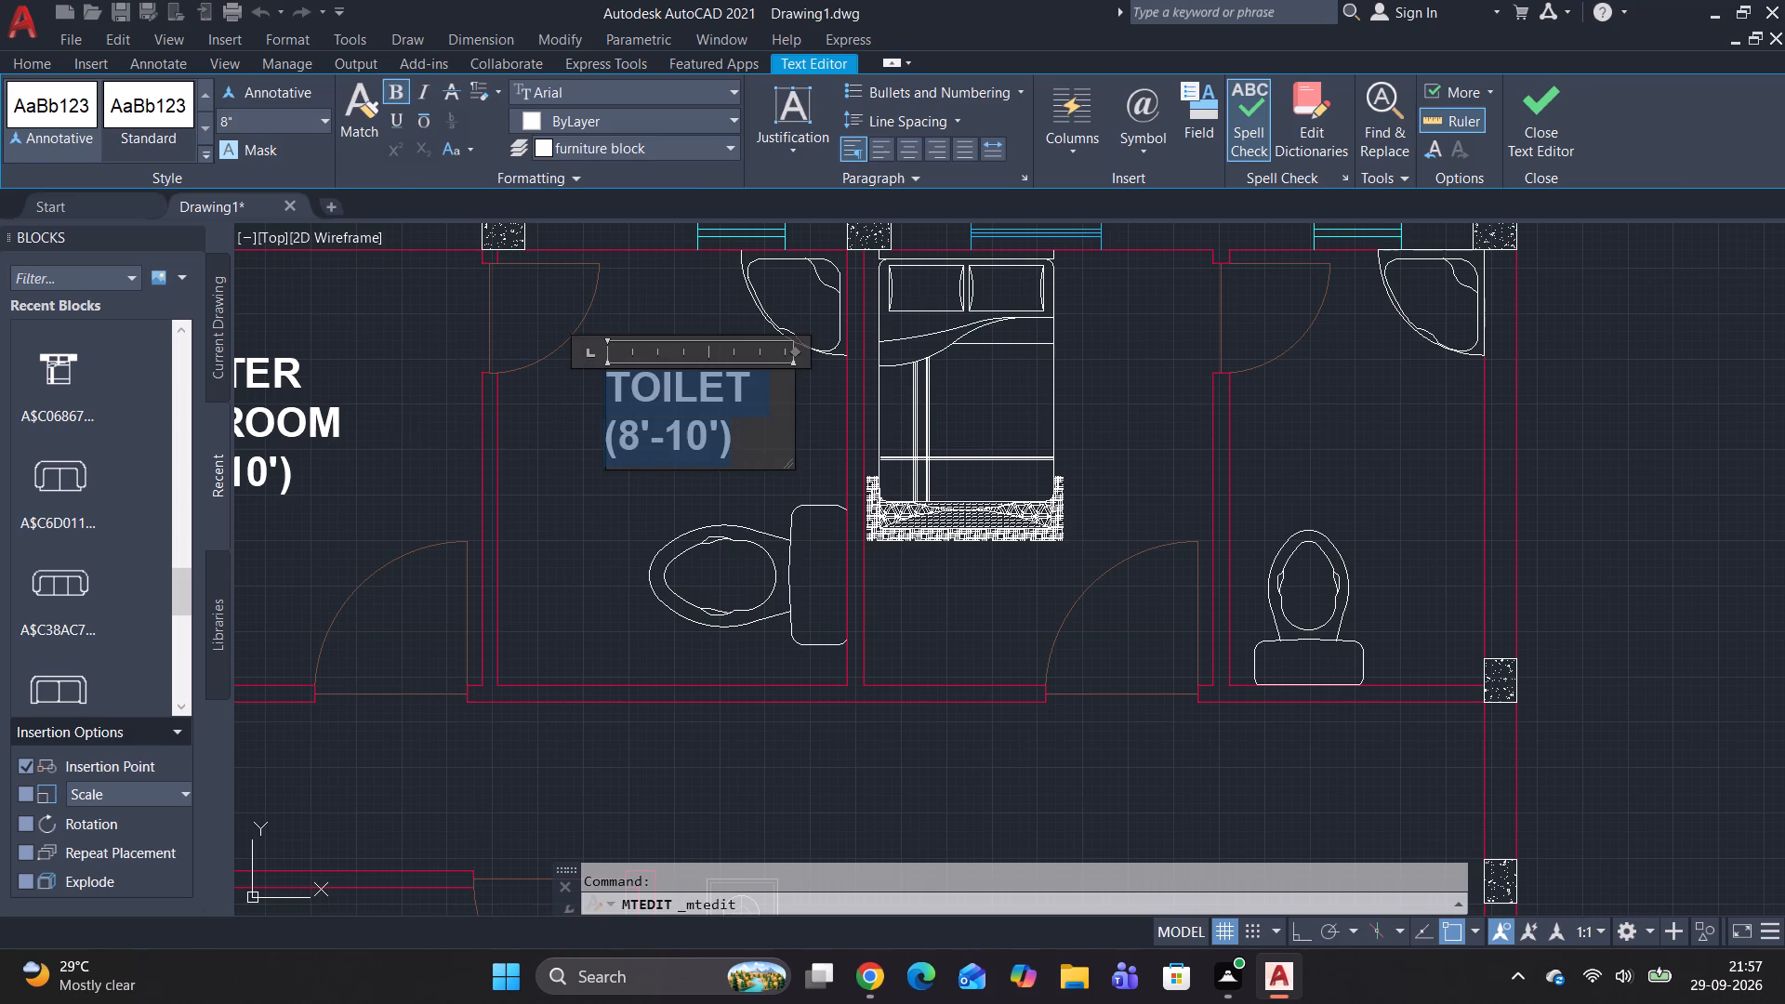
Start a multiline text in the north bedroom between the two toilets, just south of the bed, reading "KIDS BEDROOM".
scroll(607, 403, down, 2)
text(MT)
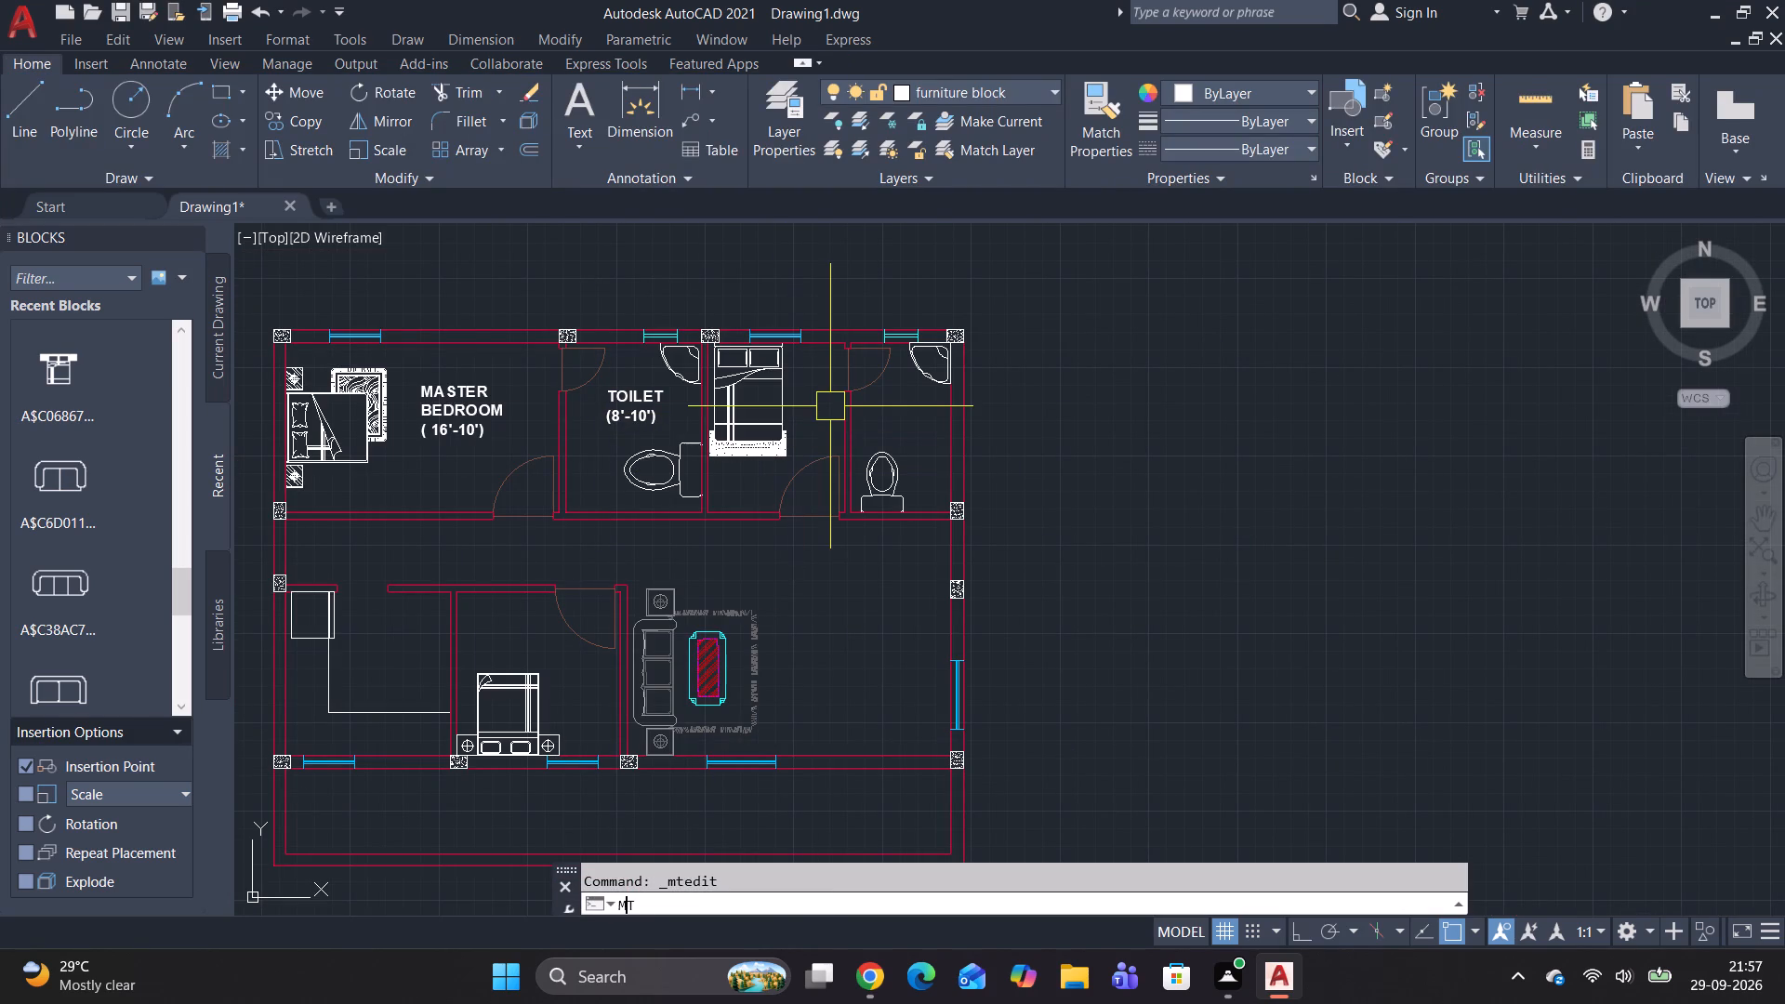
key(space)
scroll(830, 406, up, 3)
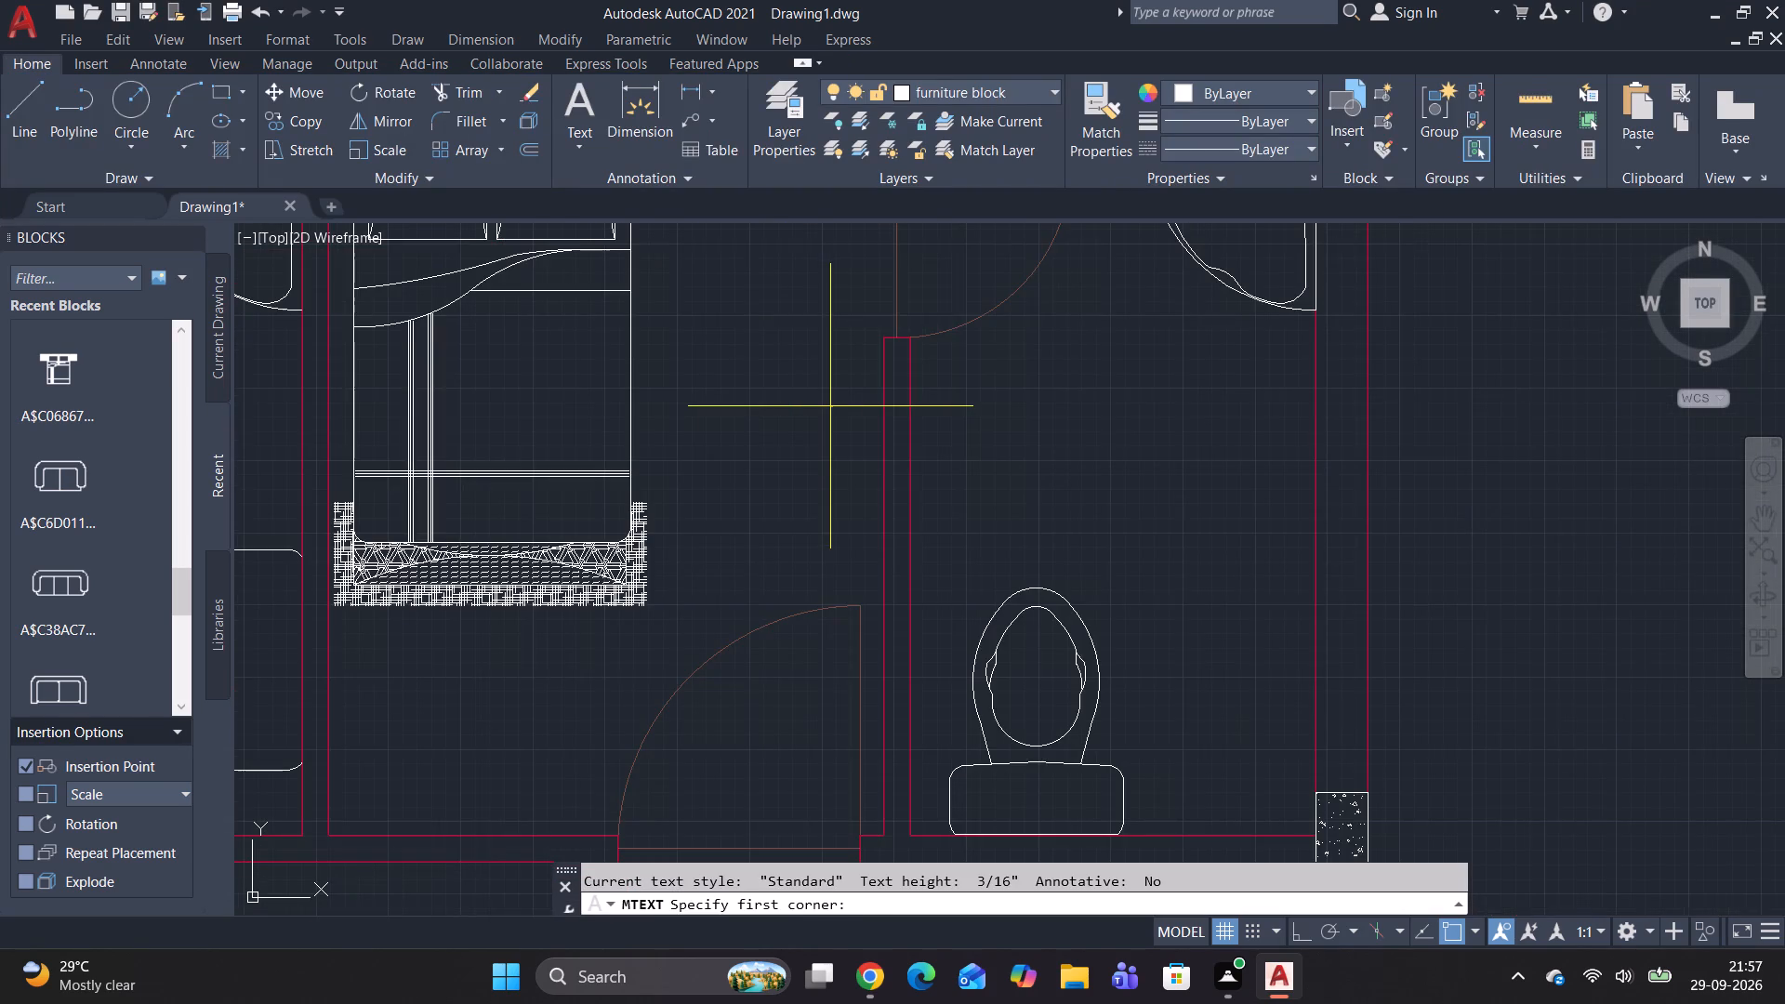
scroll(830, 406, down, 1)
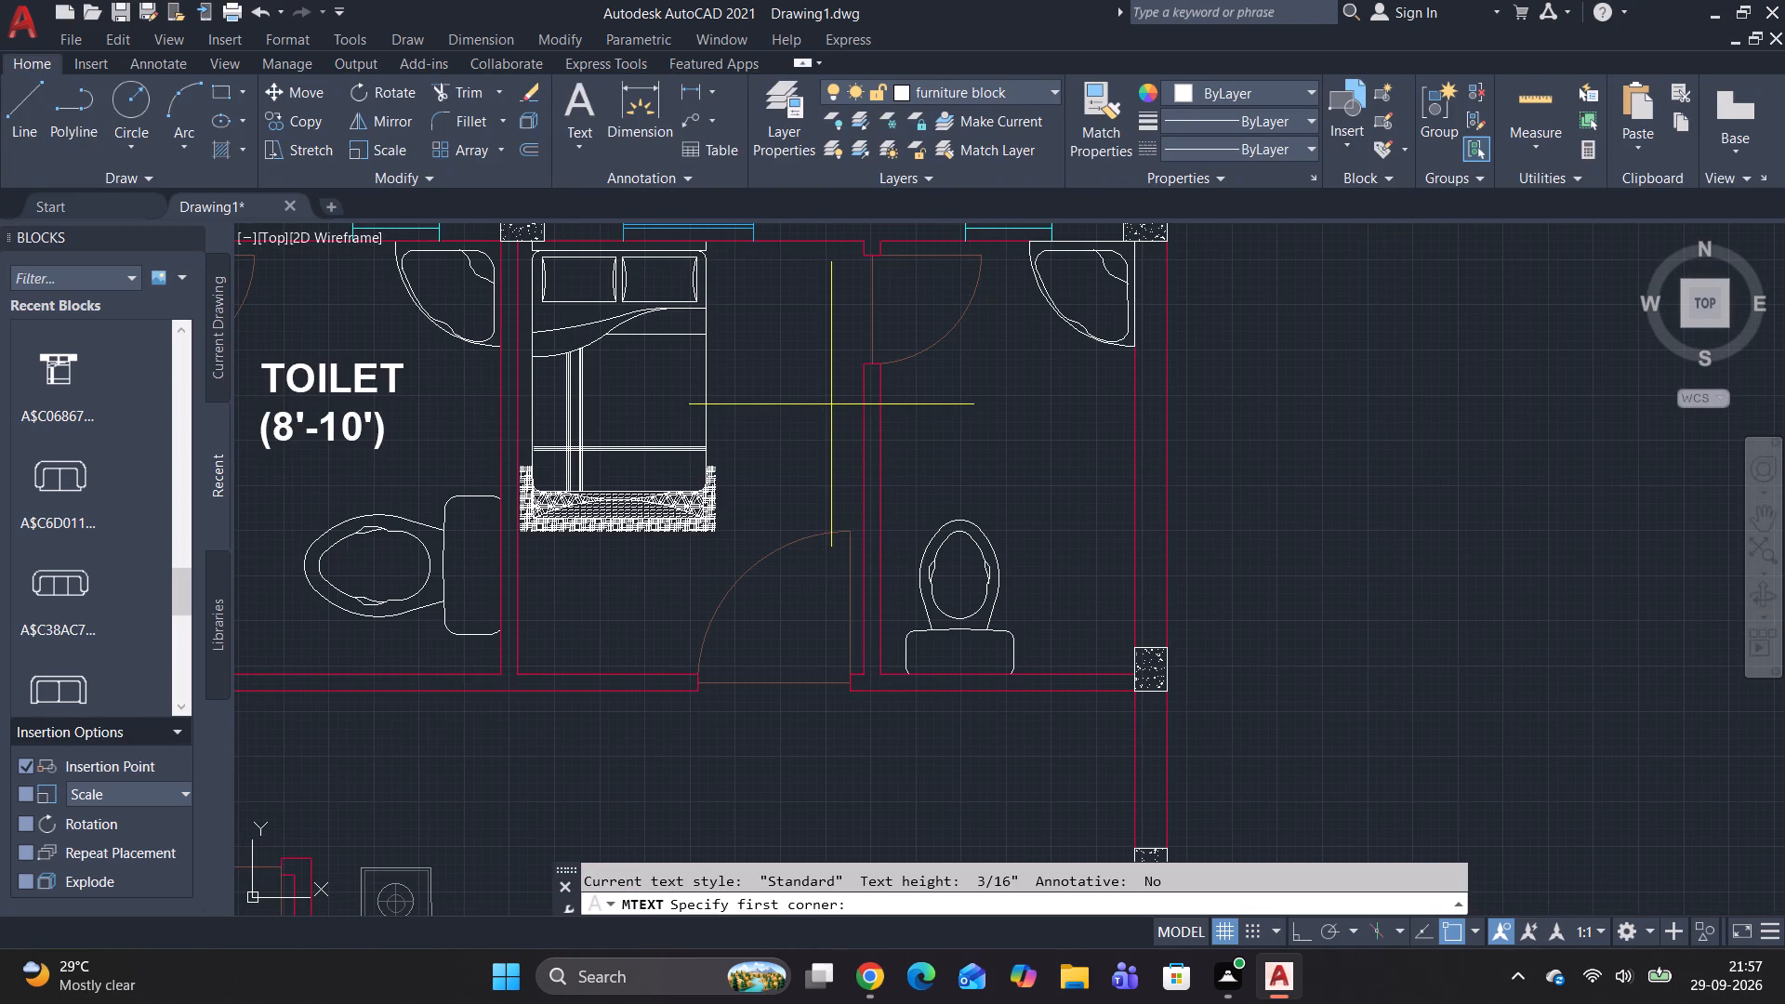
middle_drag(574, 531, 646, 407)
drag(608, 429, 643, 465)
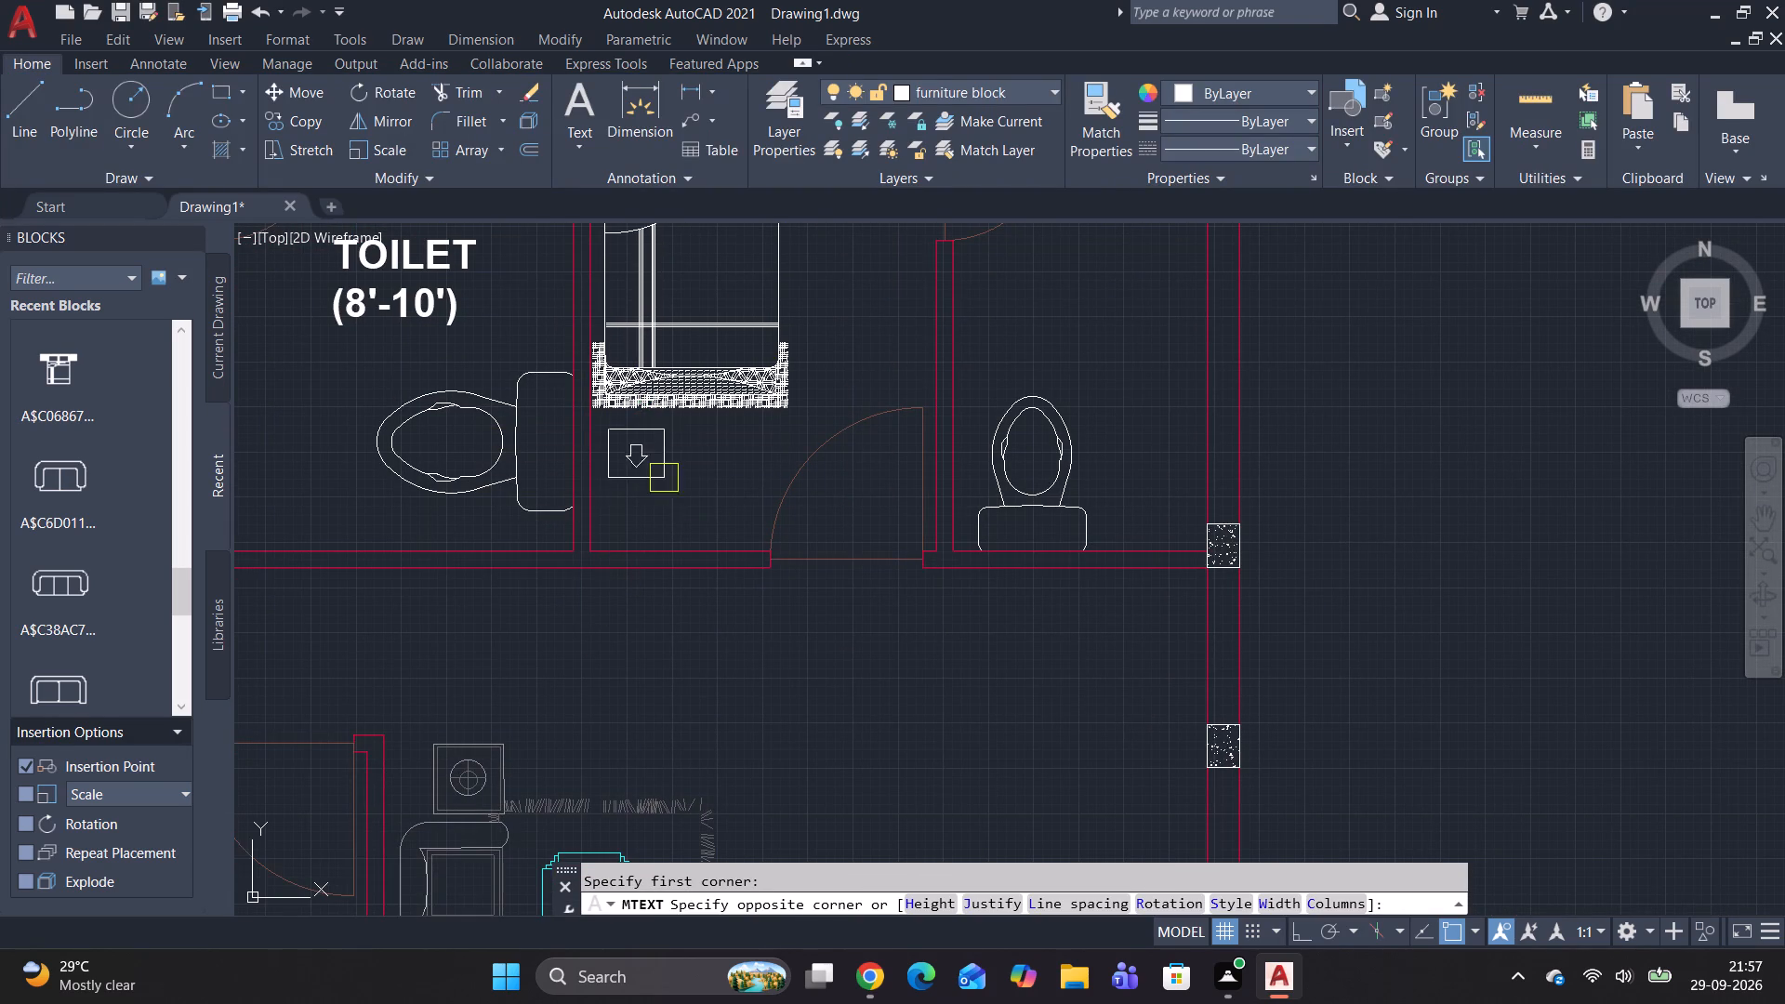
click(753, 531)
text(KIDS ROOM)
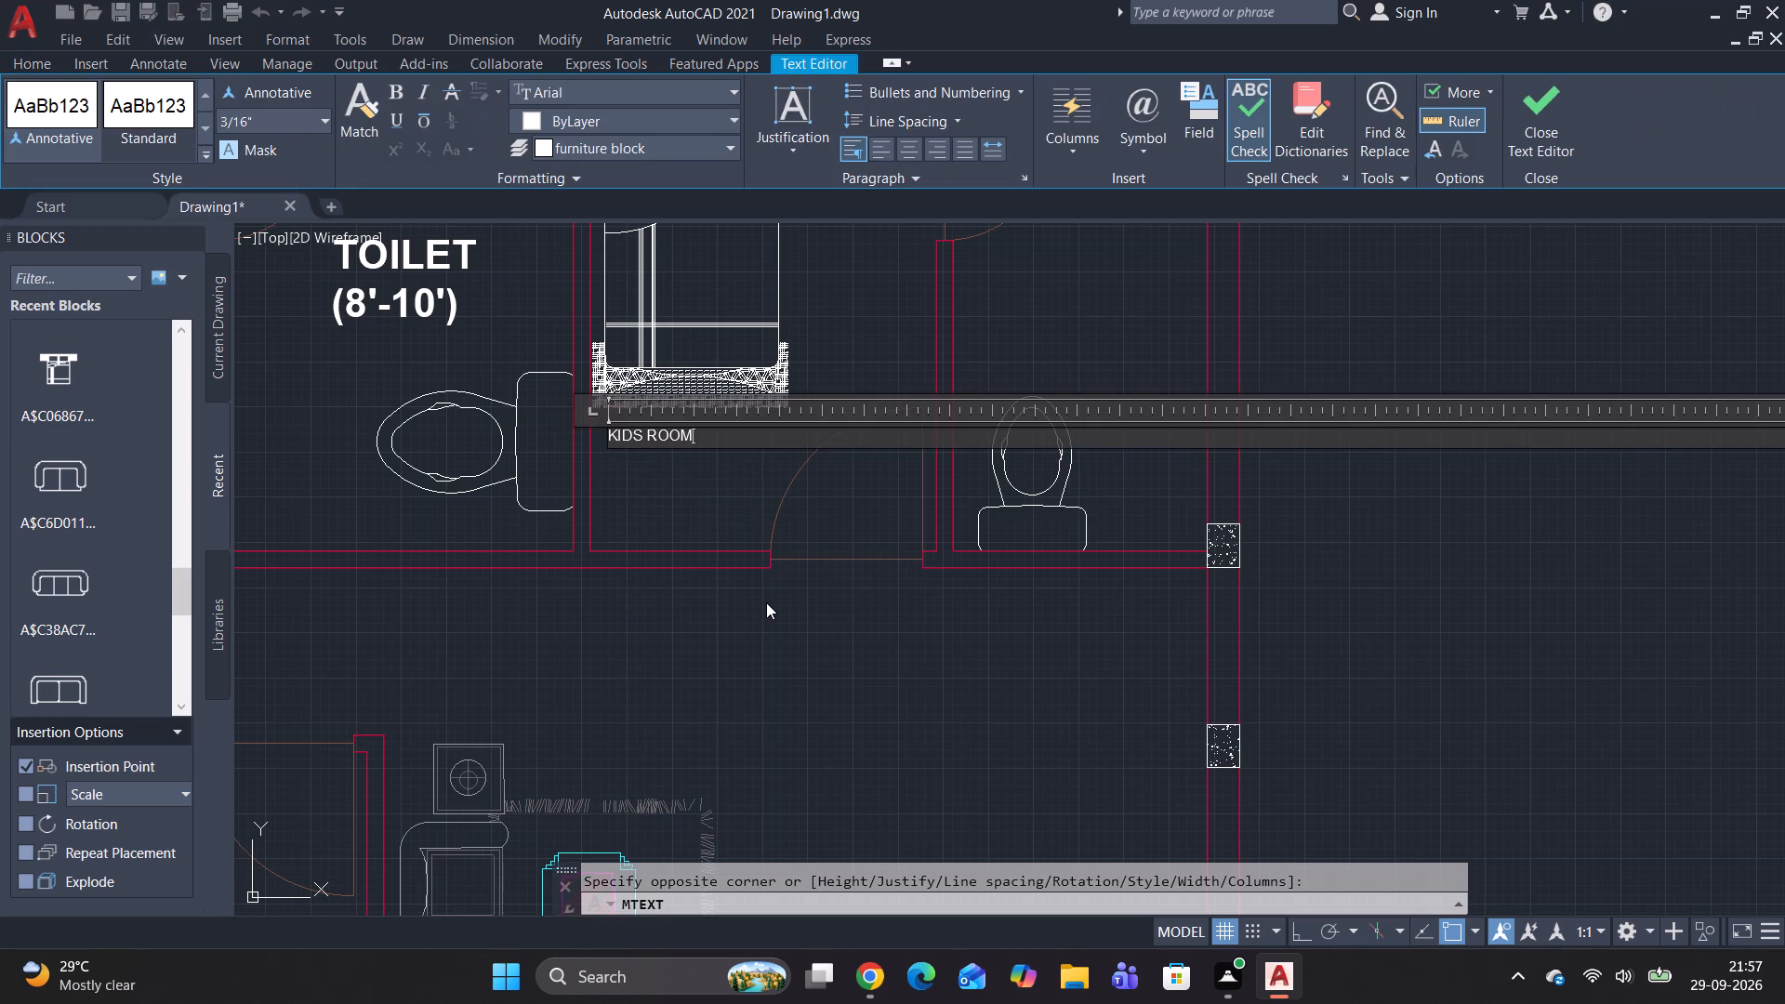
key(BackSpace)
key(BackSpace)
key(BackSpace)
key(BackSpace)
text(BED)
key(space)
key(BackSpace)
key(BackSpace)
text(ROOM)
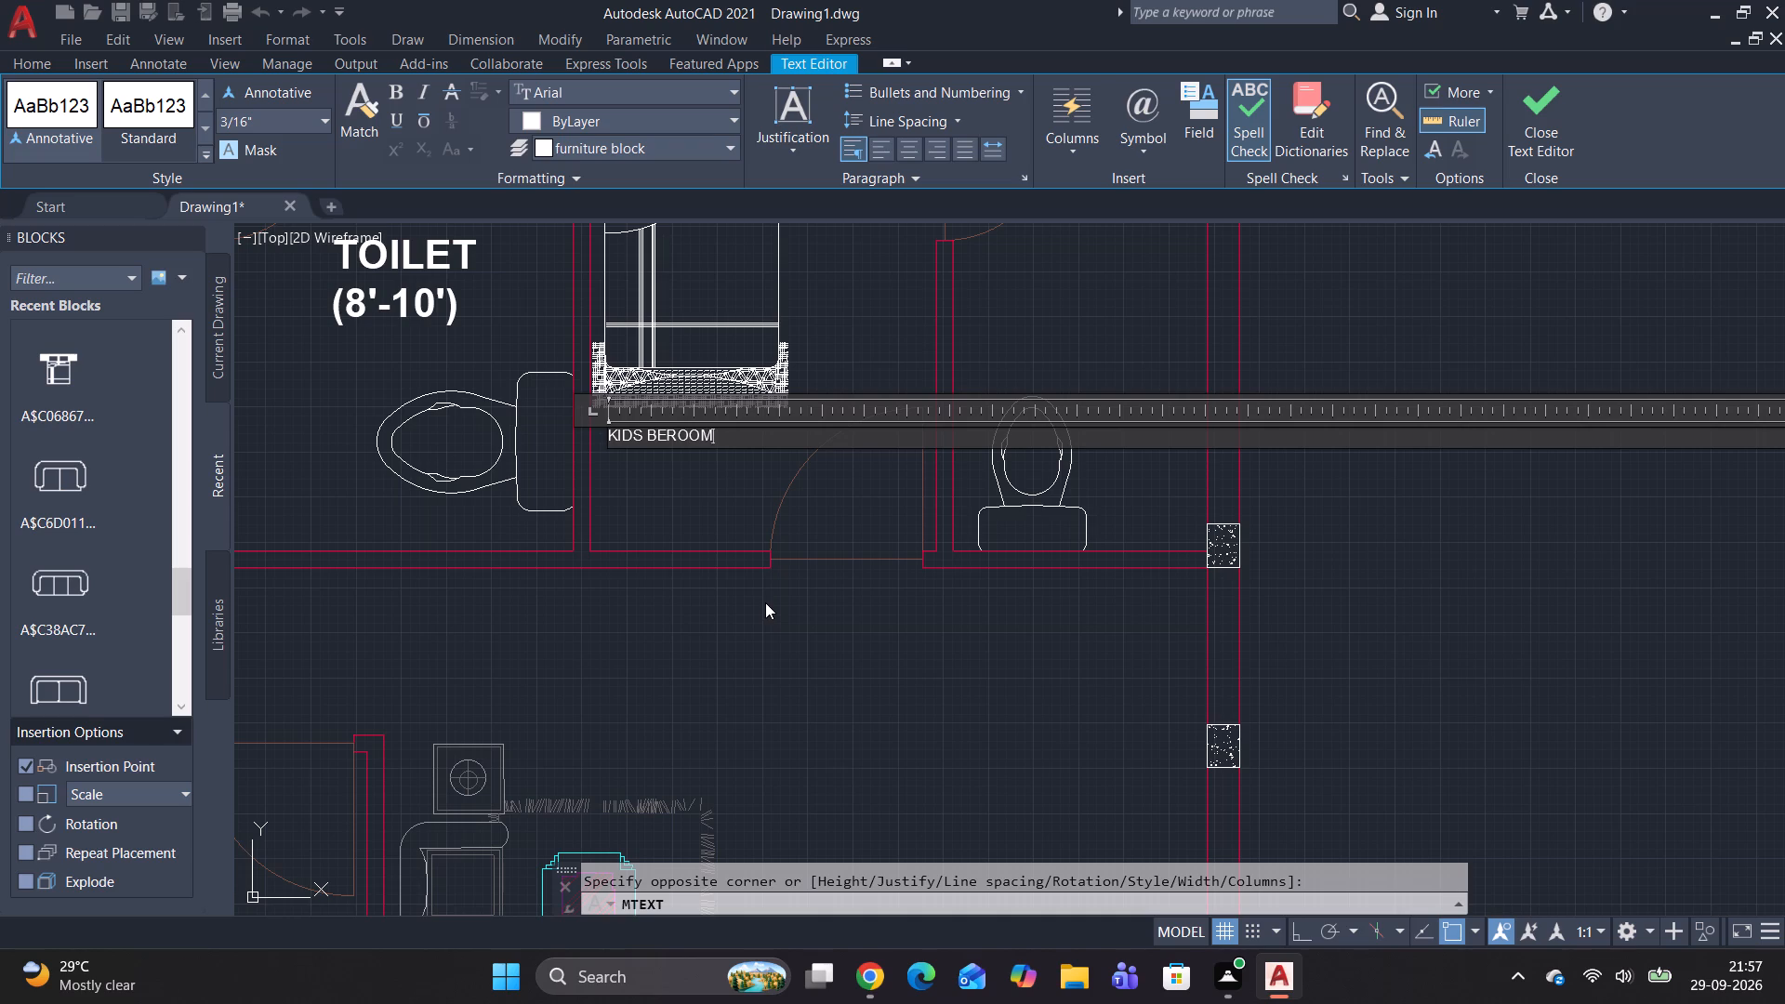
key(BackSpace)
key(BackSpace)
key(BackSpace)
key(BackSpace)
text(DROOM)
Add a second line reading "(8'-10')" to the KIDS BEDROOM label.
key(Return)
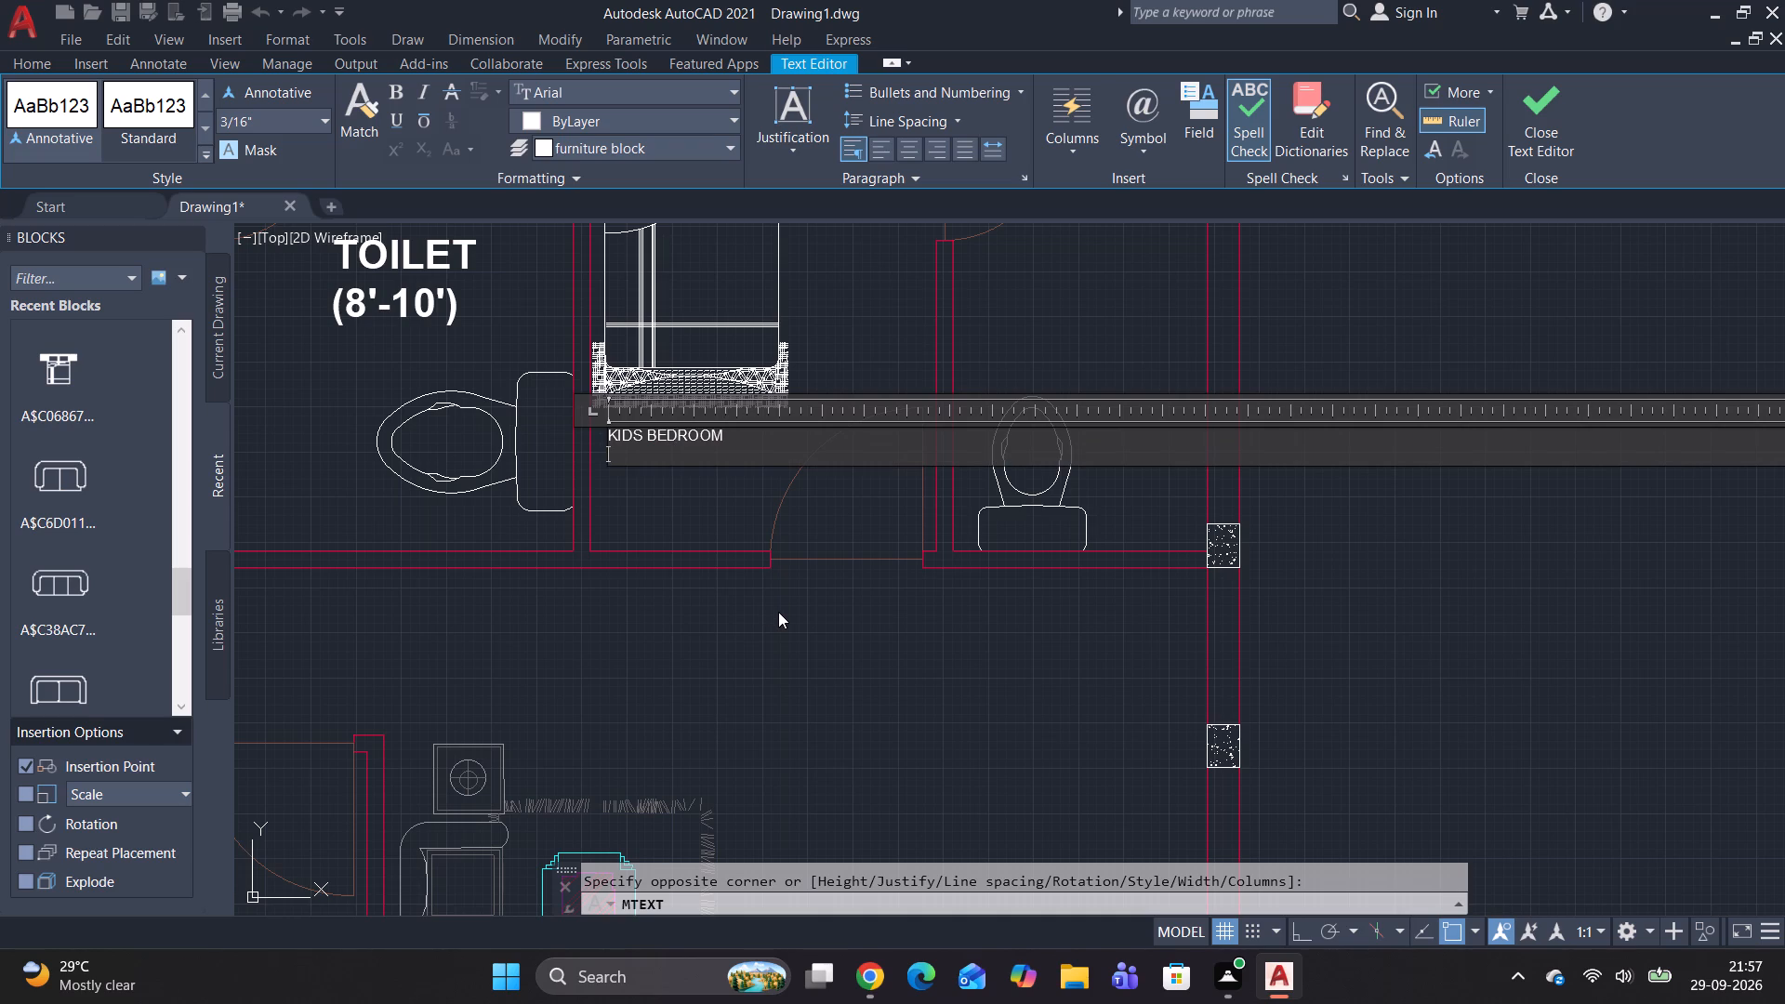
key(shift+parenleft)
key(8)
key(apostrophe)
text(-10)
key(apostrophe)
key(shift+parenright)
Set all the KIDS BEDROOM label text to 7 inches high and bold, and finish editing it.
click(615, 433)
drag(611, 432, 722, 496)
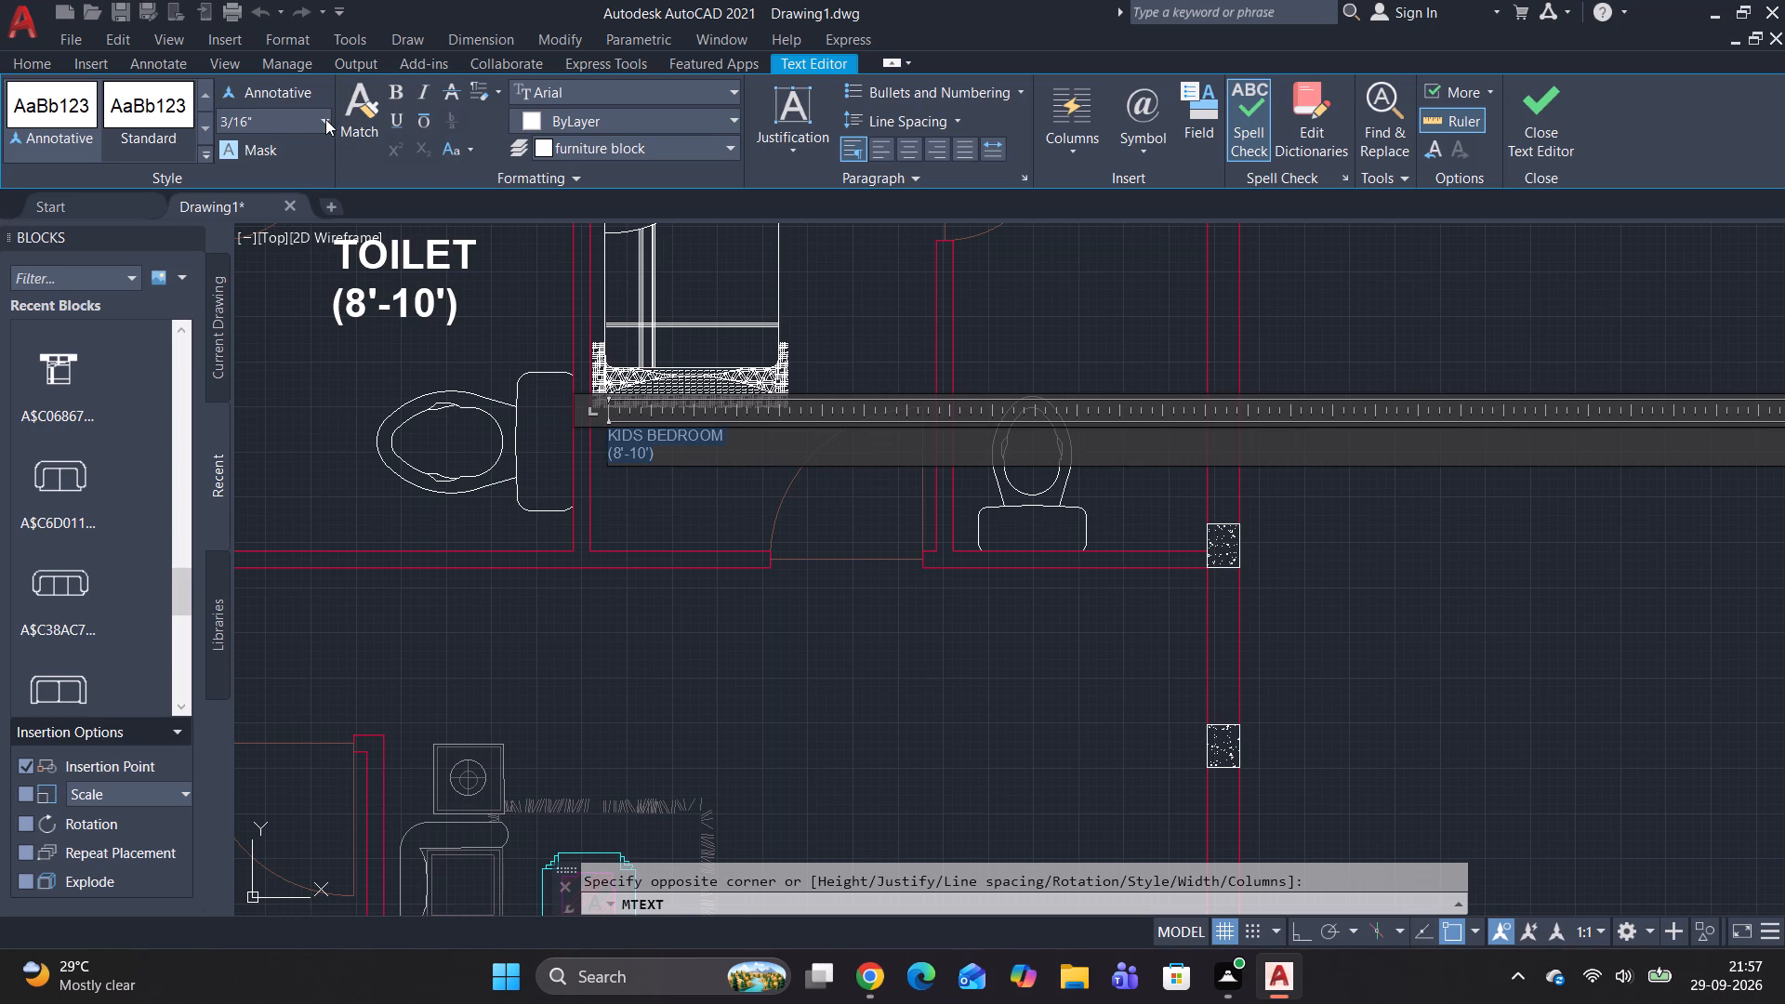
click(325, 119)
click(281, 150)
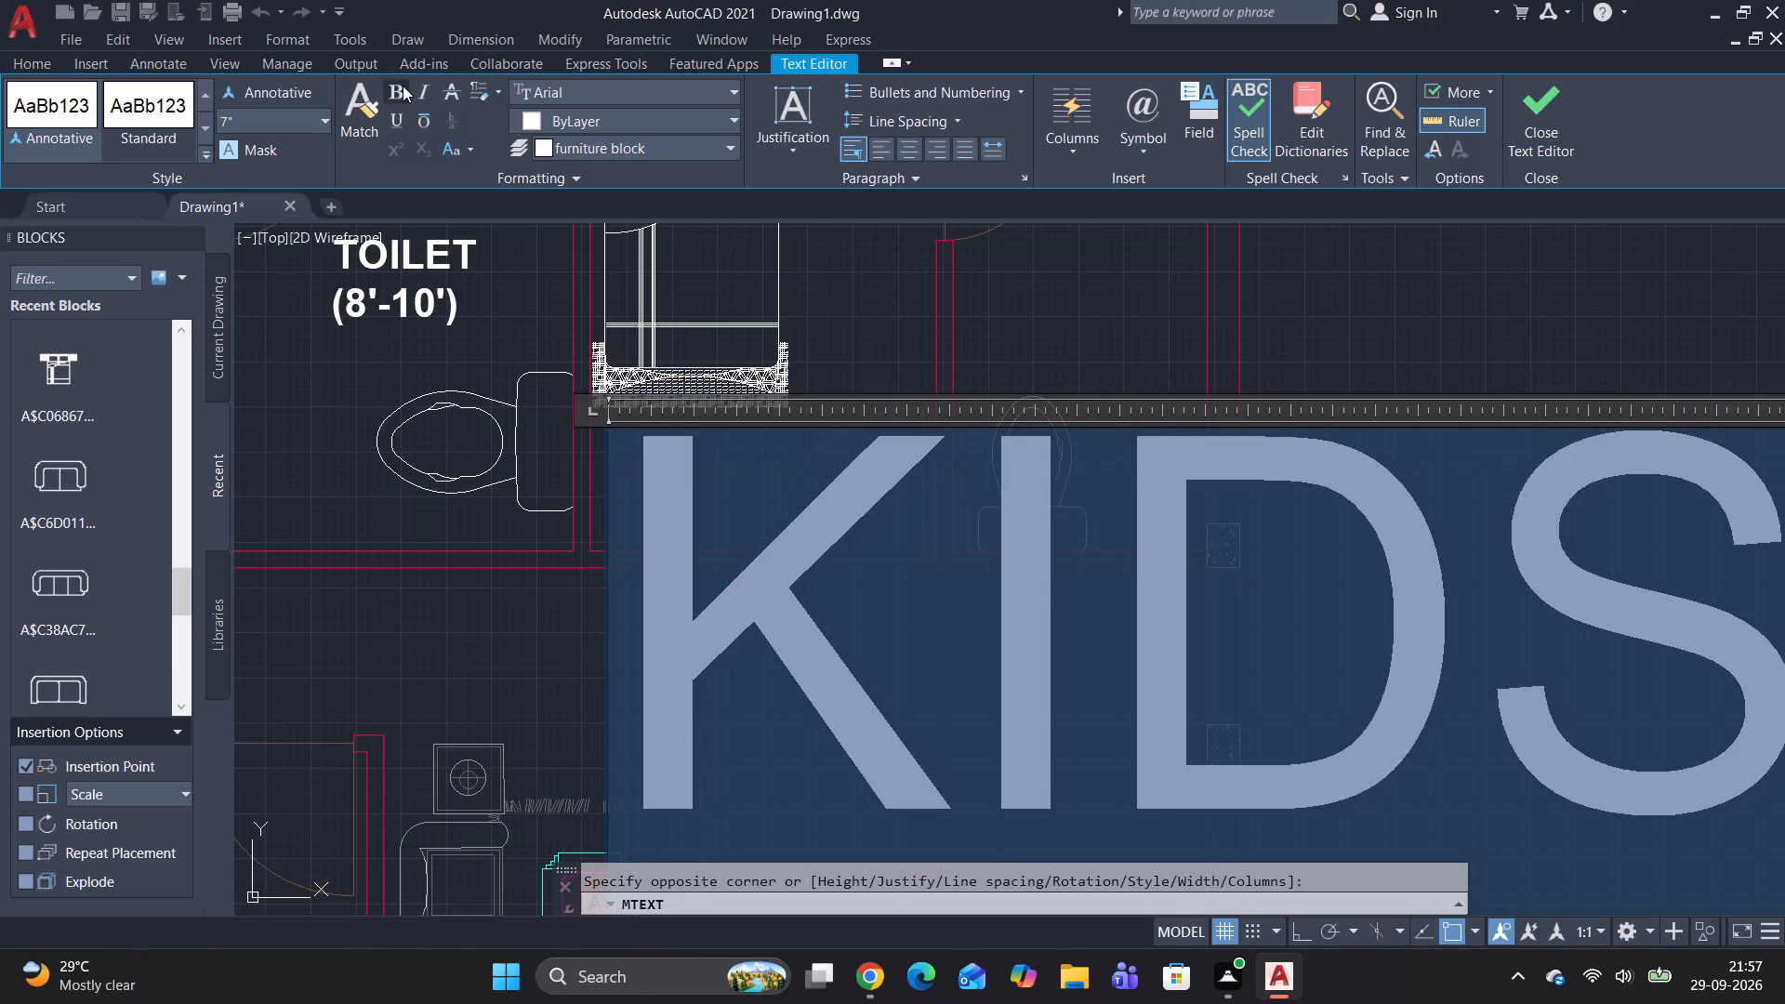
click(403, 86)
click(379, 296)
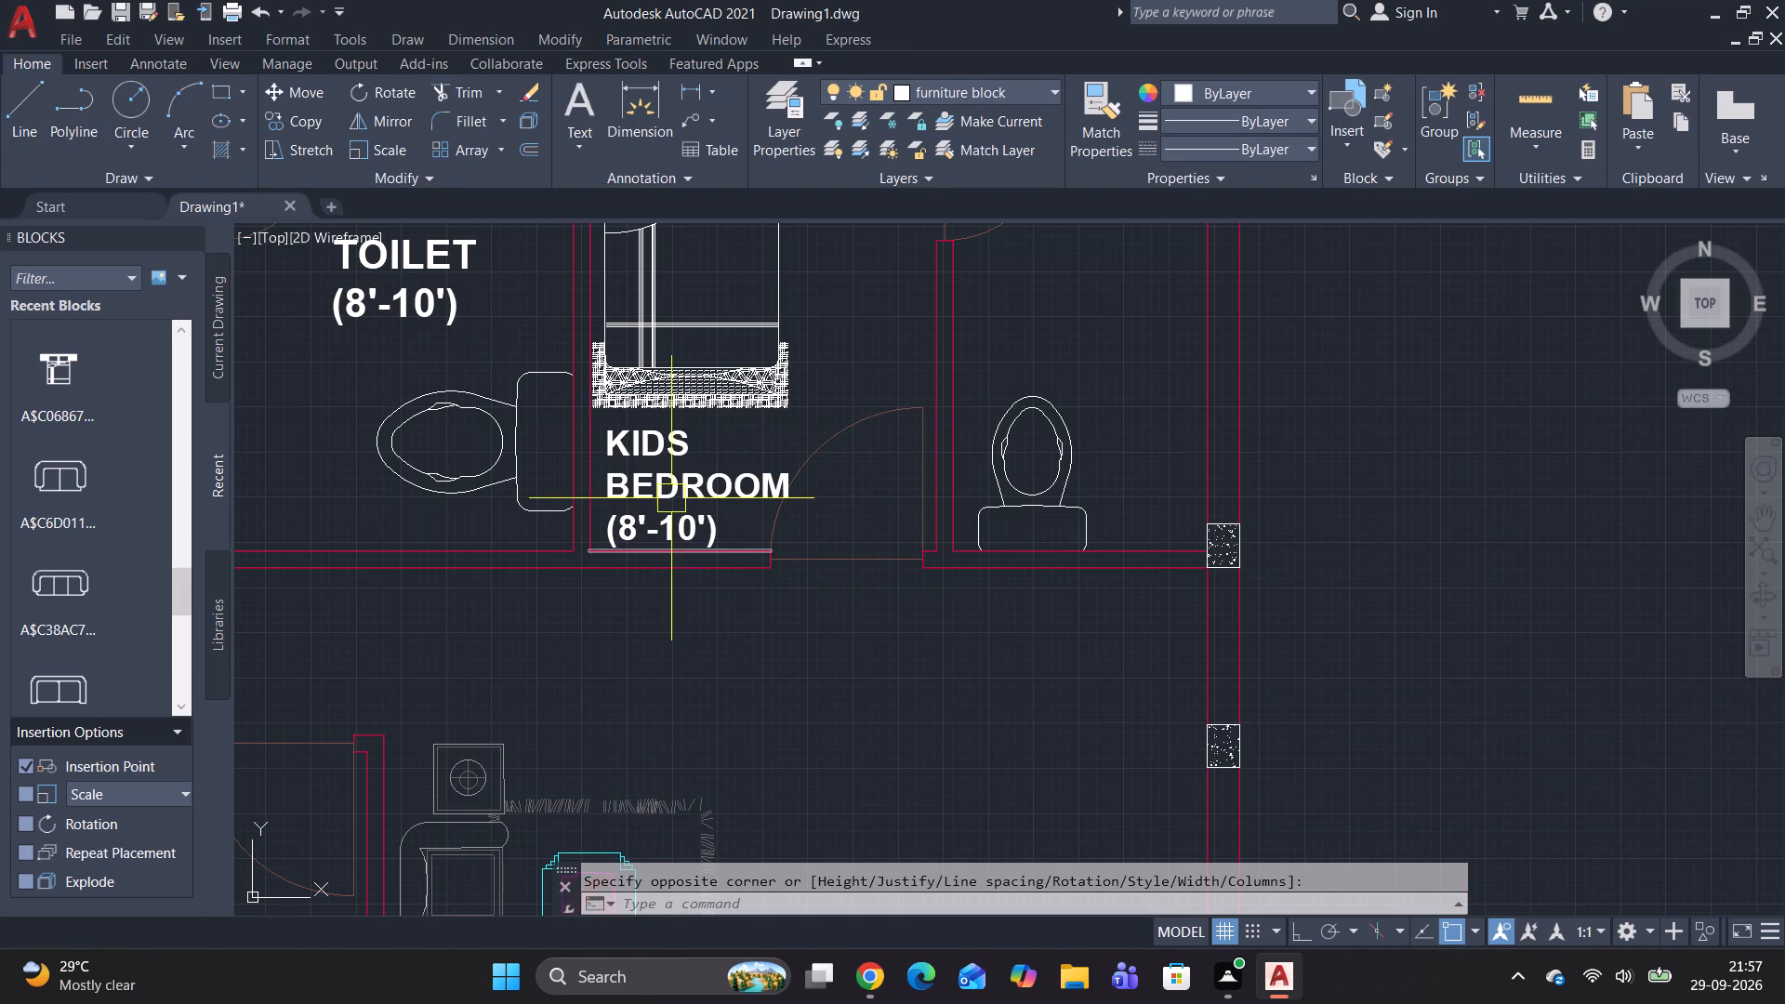
Reopen the KIDS BEDROOM label, widen its text frame slightly and set the height of all its text to 6 inches.
click(671, 498)
double_click(725, 484)
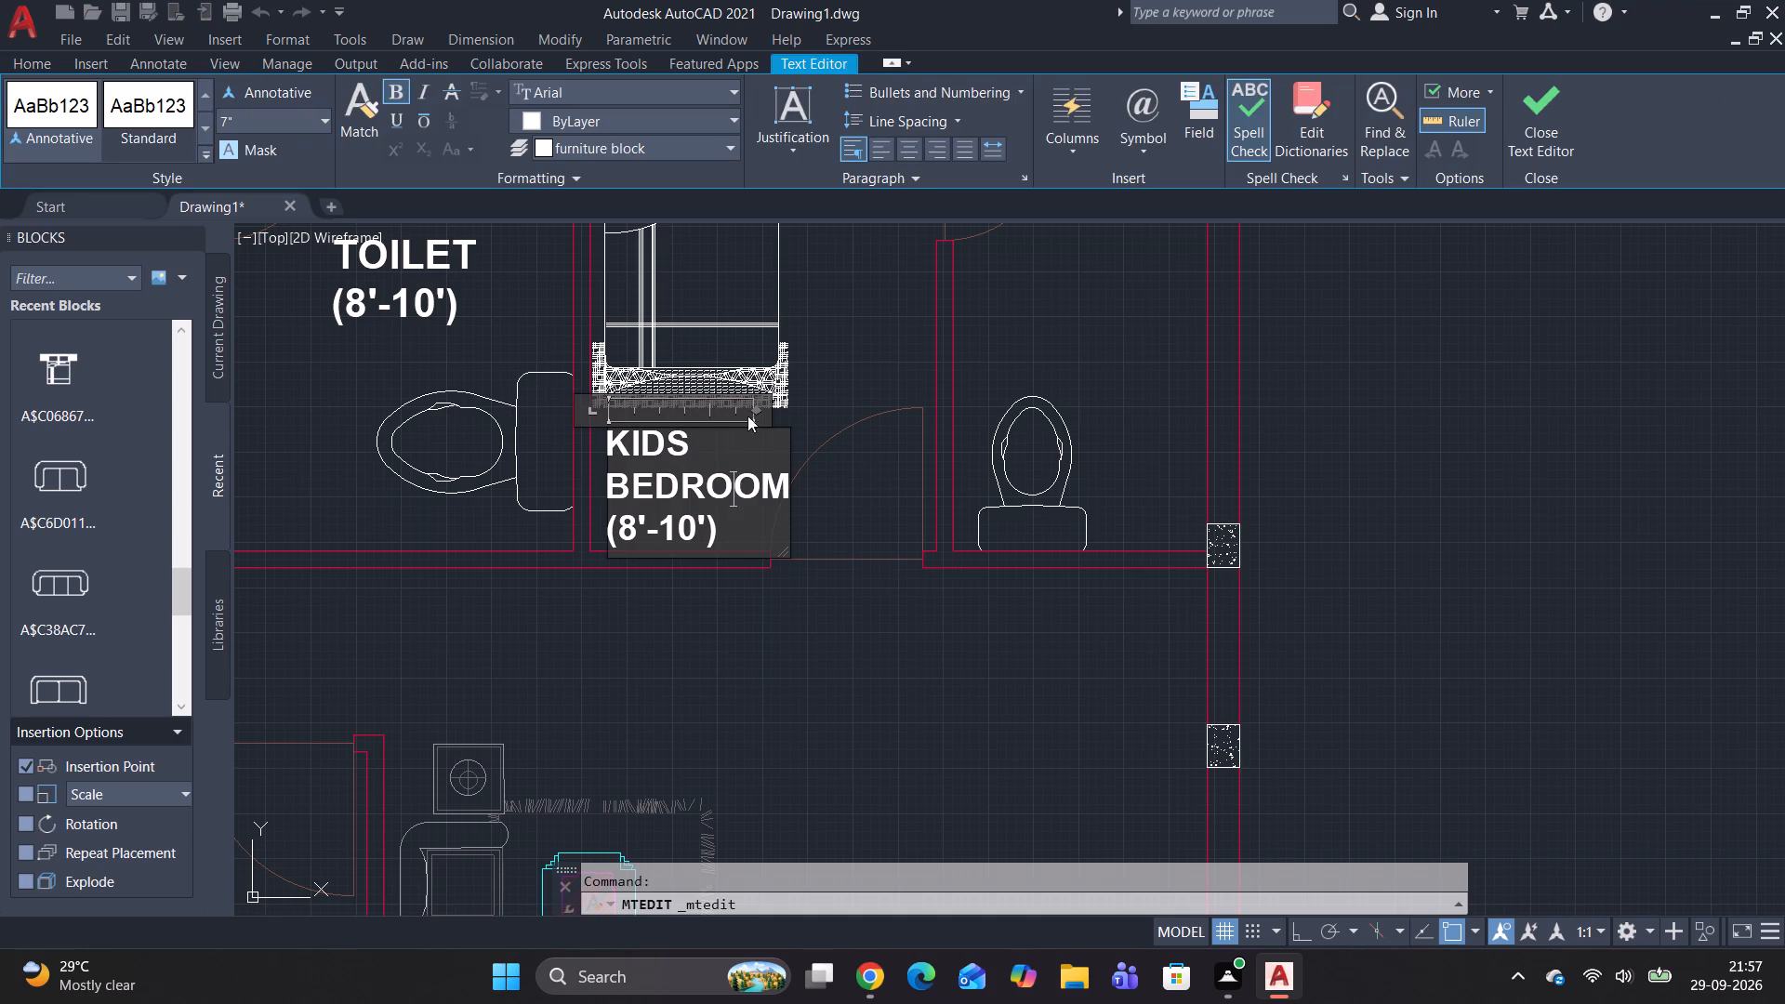
drag(755, 406, 783, 394)
drag(616, 441, 792, 552)
click(311, 121)
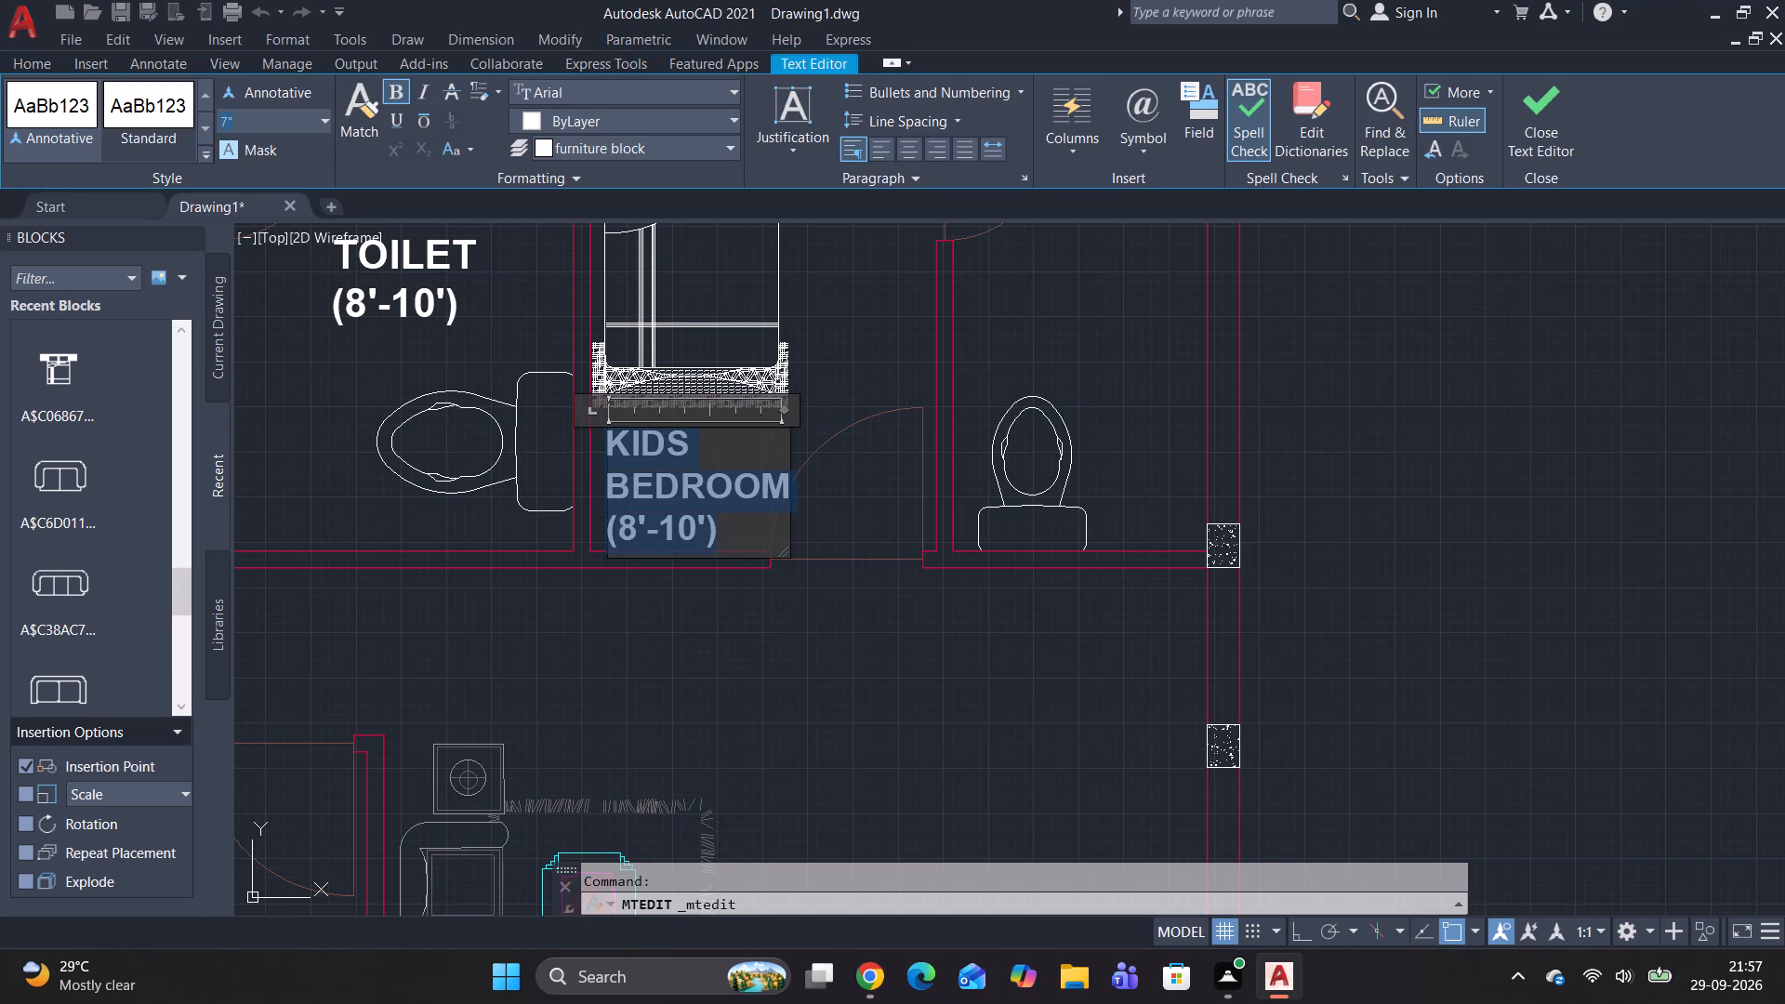
key(BackSpace)
key(6)
key(Return)
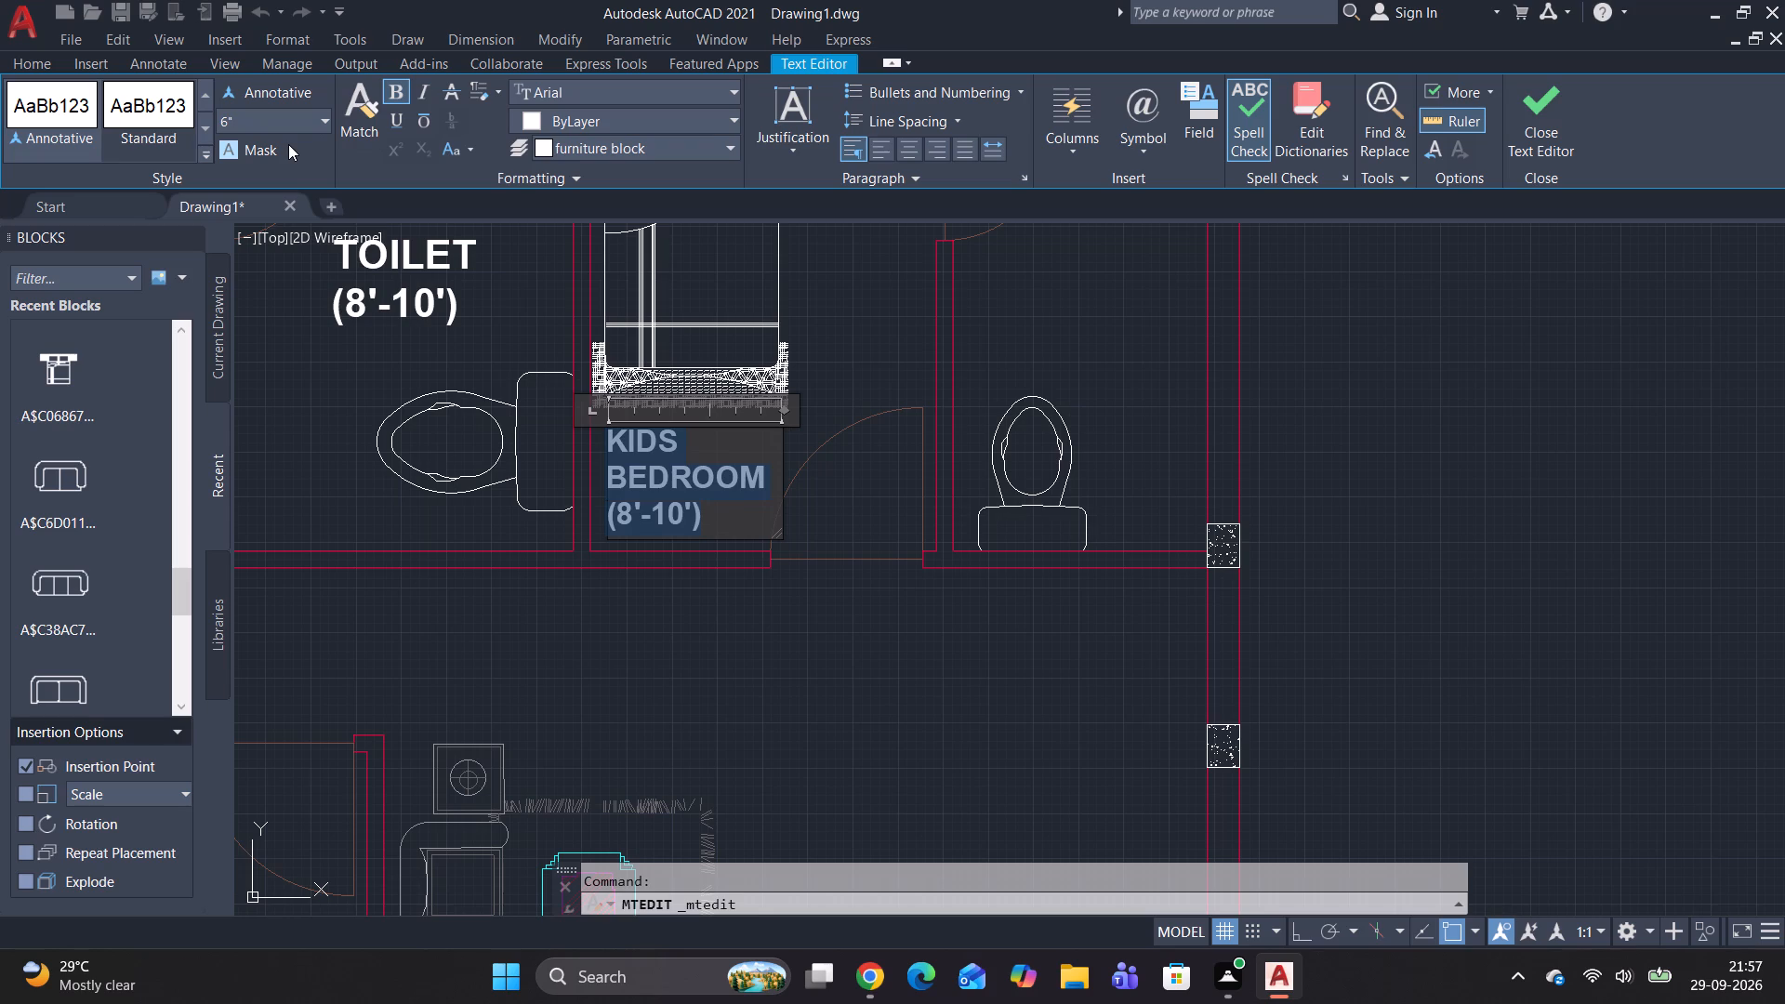
click(487, 681)
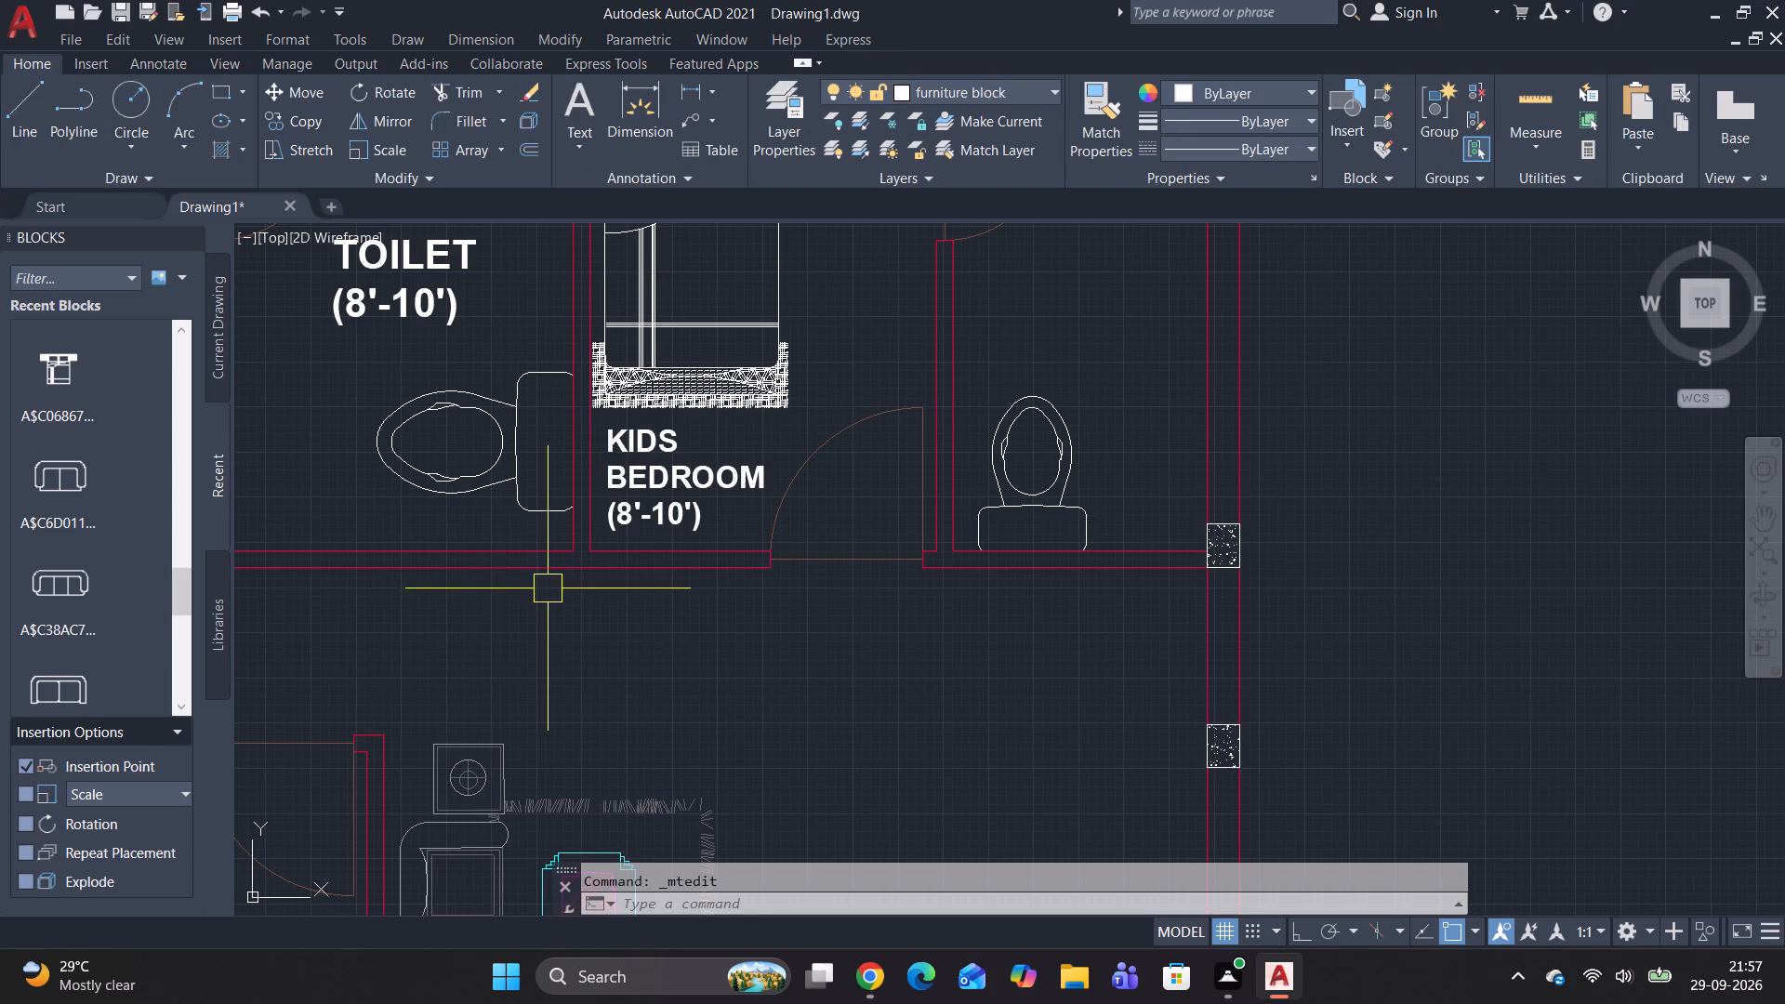
Start a multiline text in the northeast toilet, between the washbasin and the WC, with the first line "TOILET".
scroll(548, 588, down, 1)
middle_drag(862, 451, 710, 484)
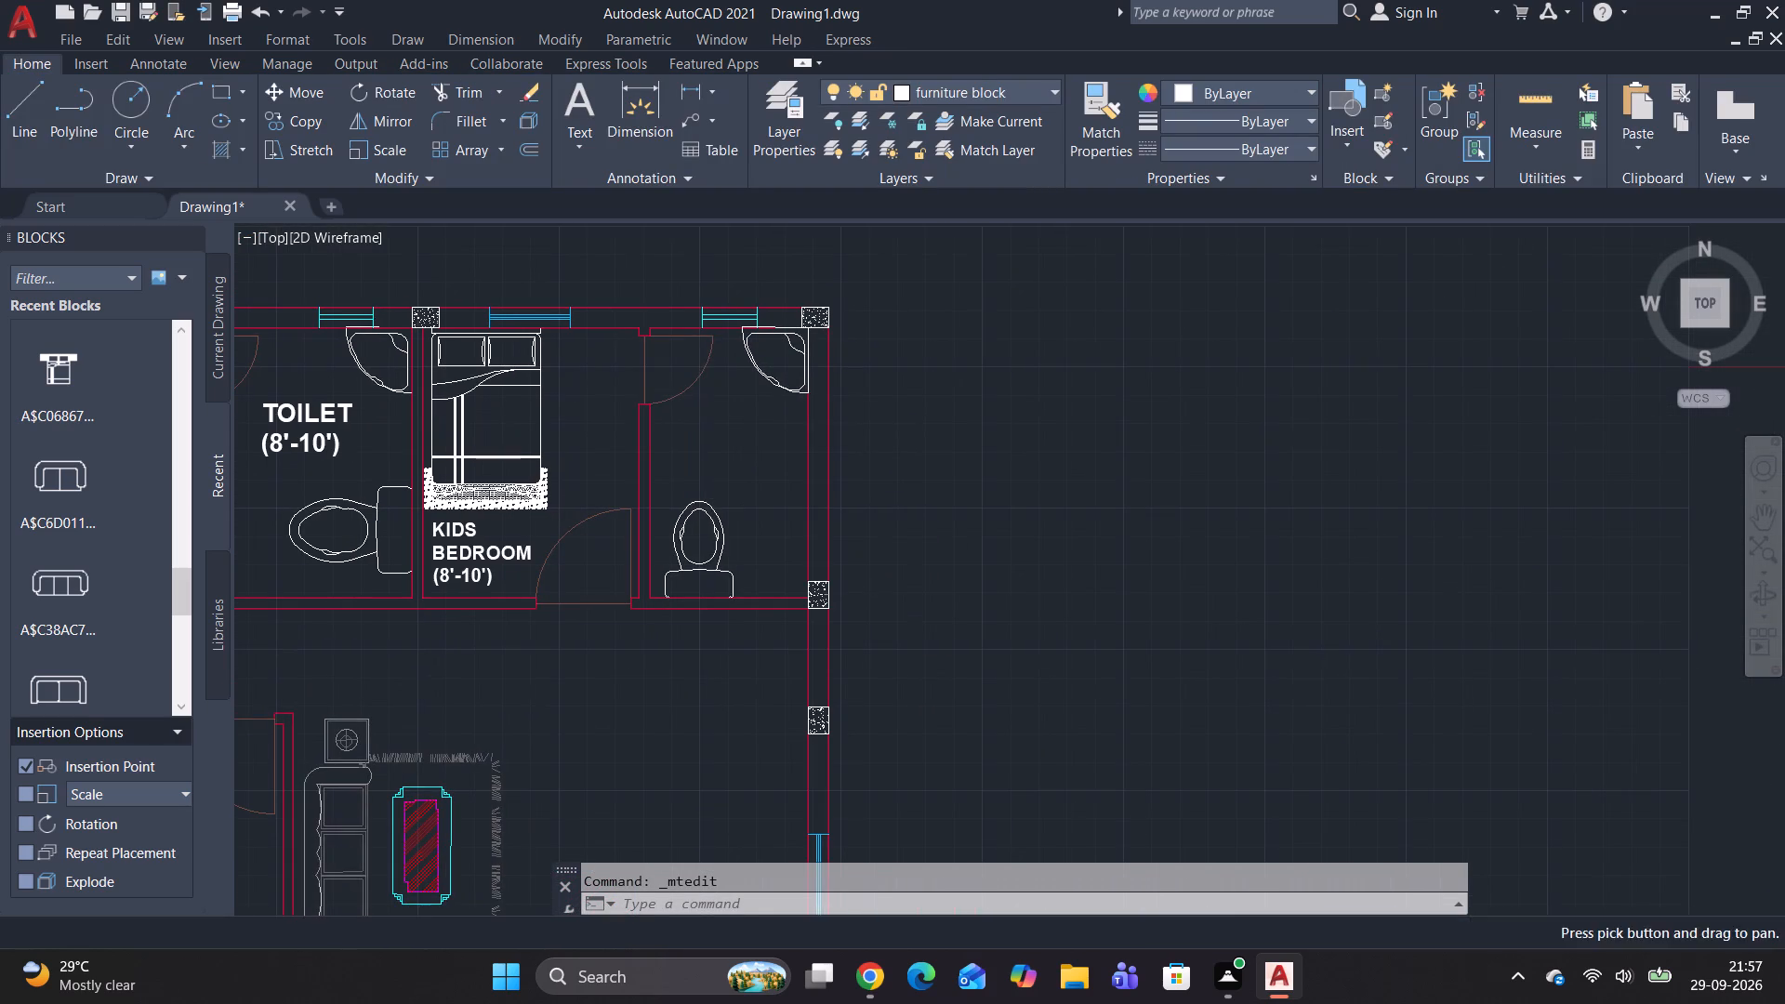
text(MT)
key(space)
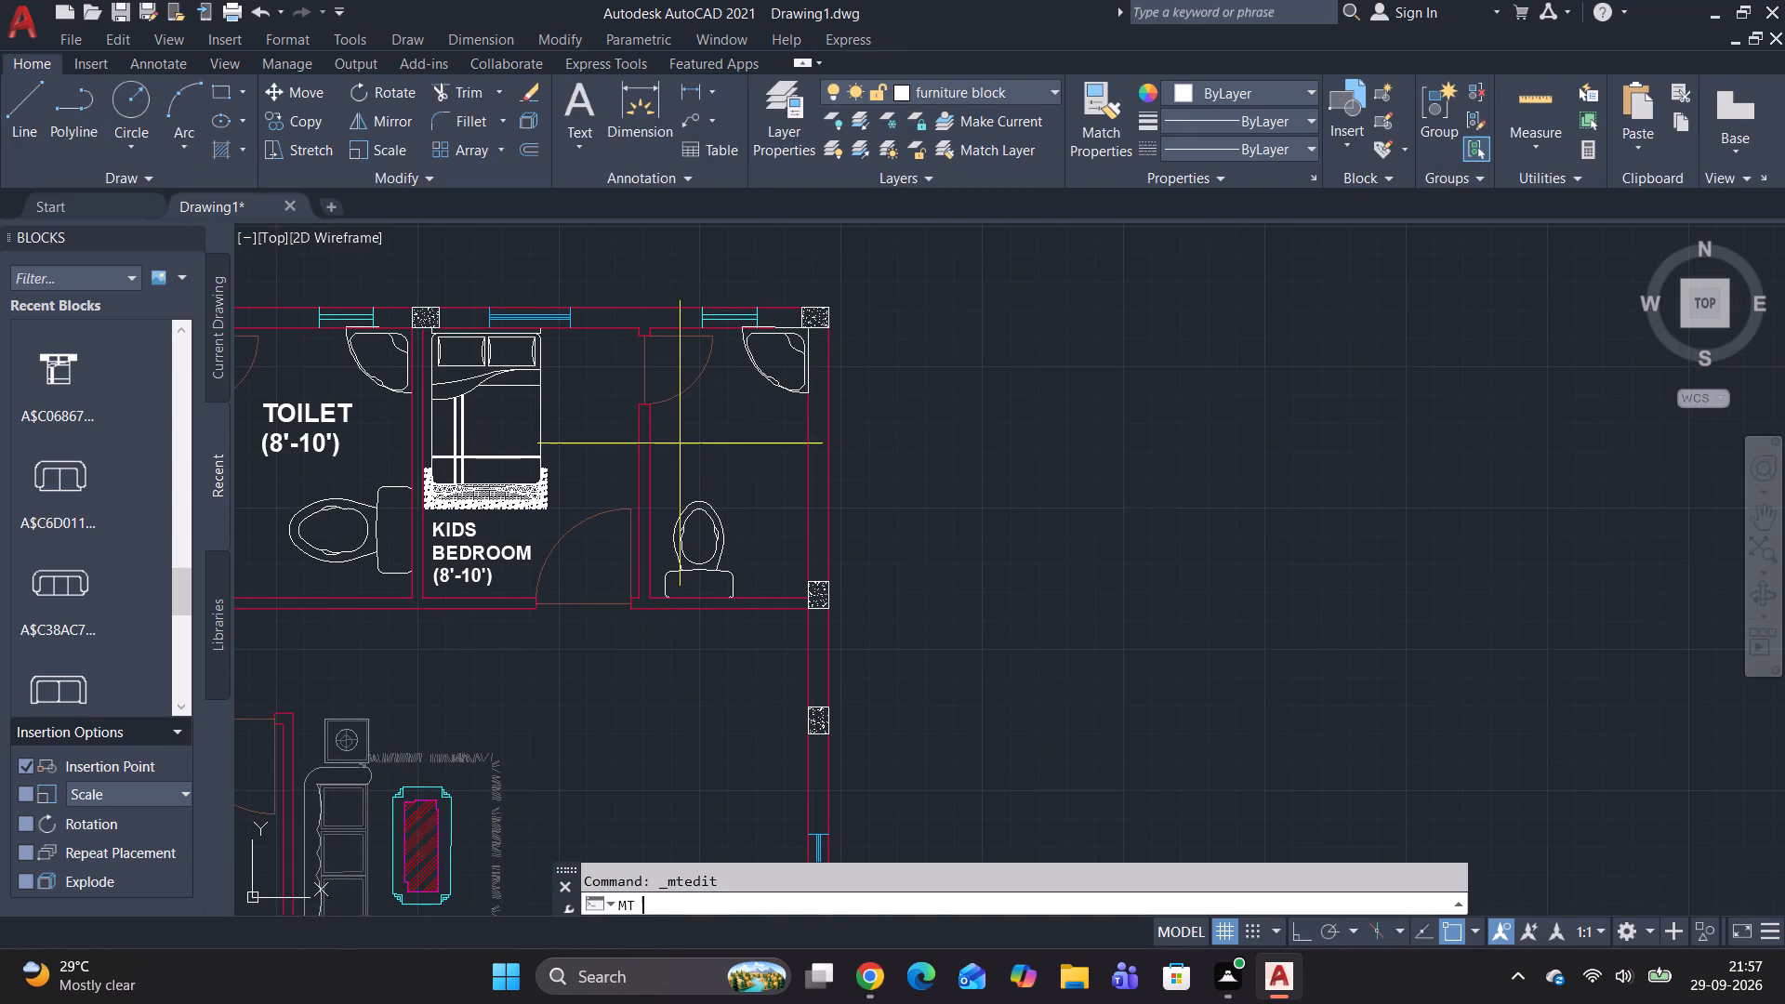
drag(699, 410, 715, 426)
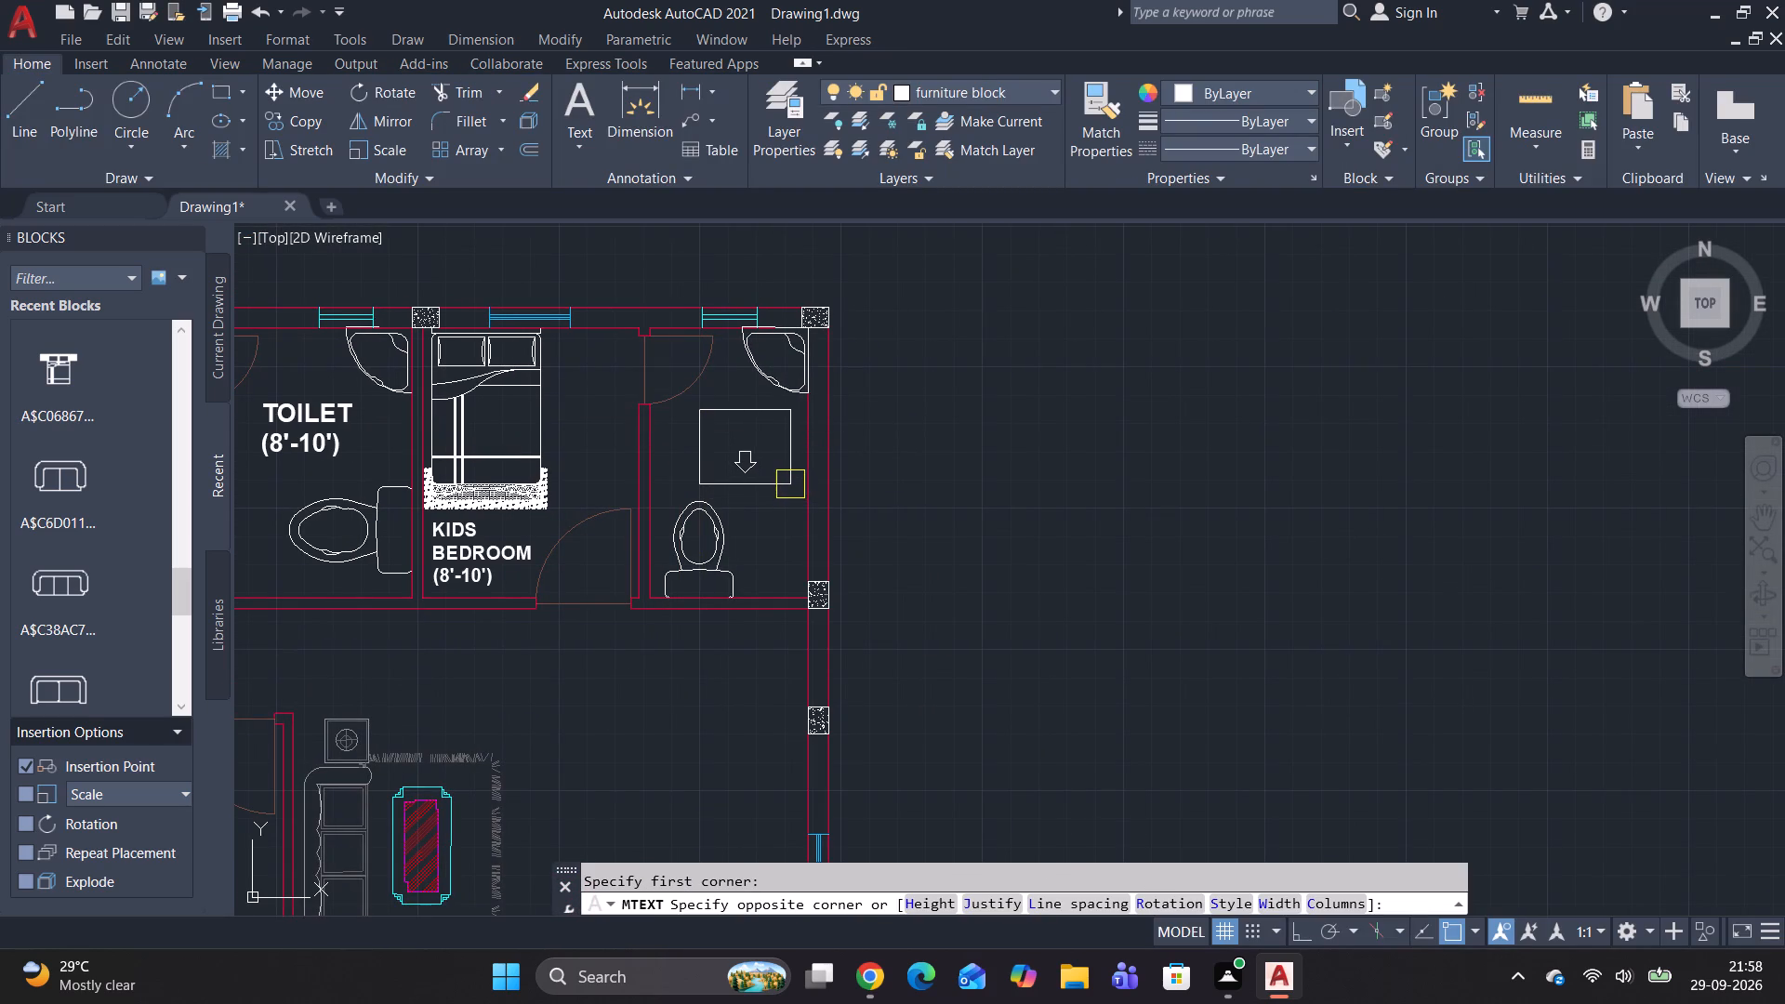
click(789, 482)
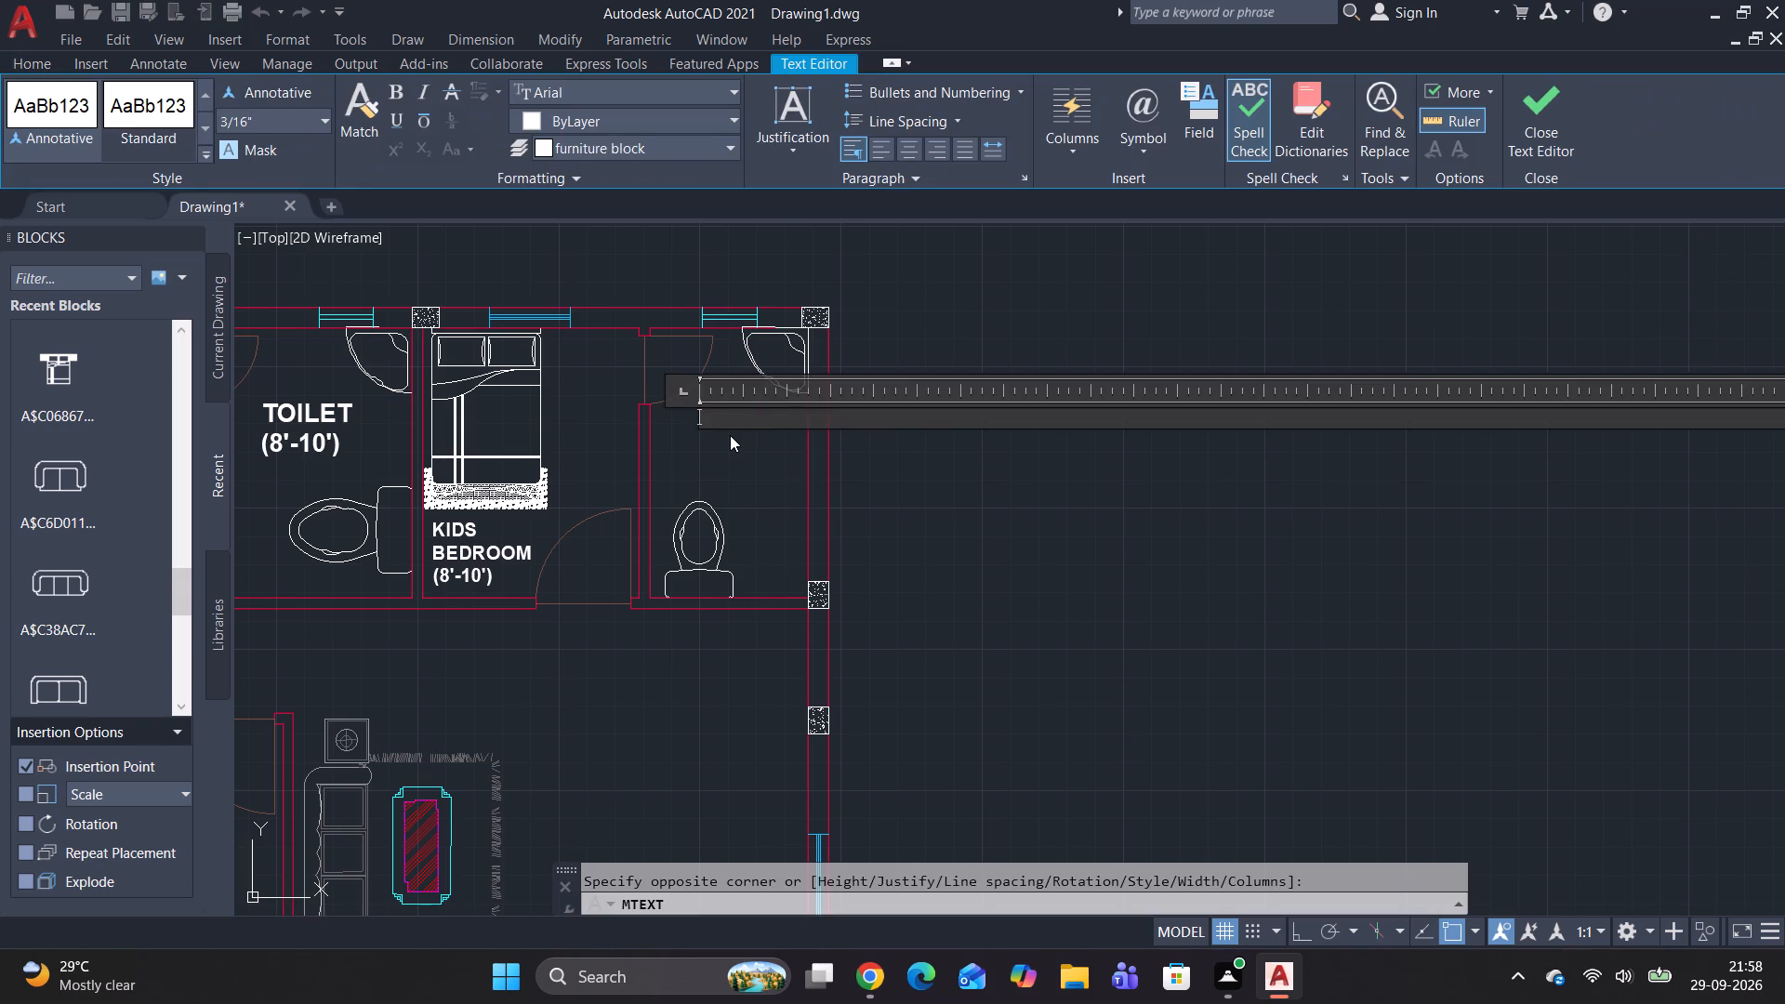
text(TOILRT)
key(BackSpace)
key(BackSpace)
text(WT)
key(space)
key(BackSpace)
key(BackSpace)
key(BackSpace)
text(ET)
key(Return)
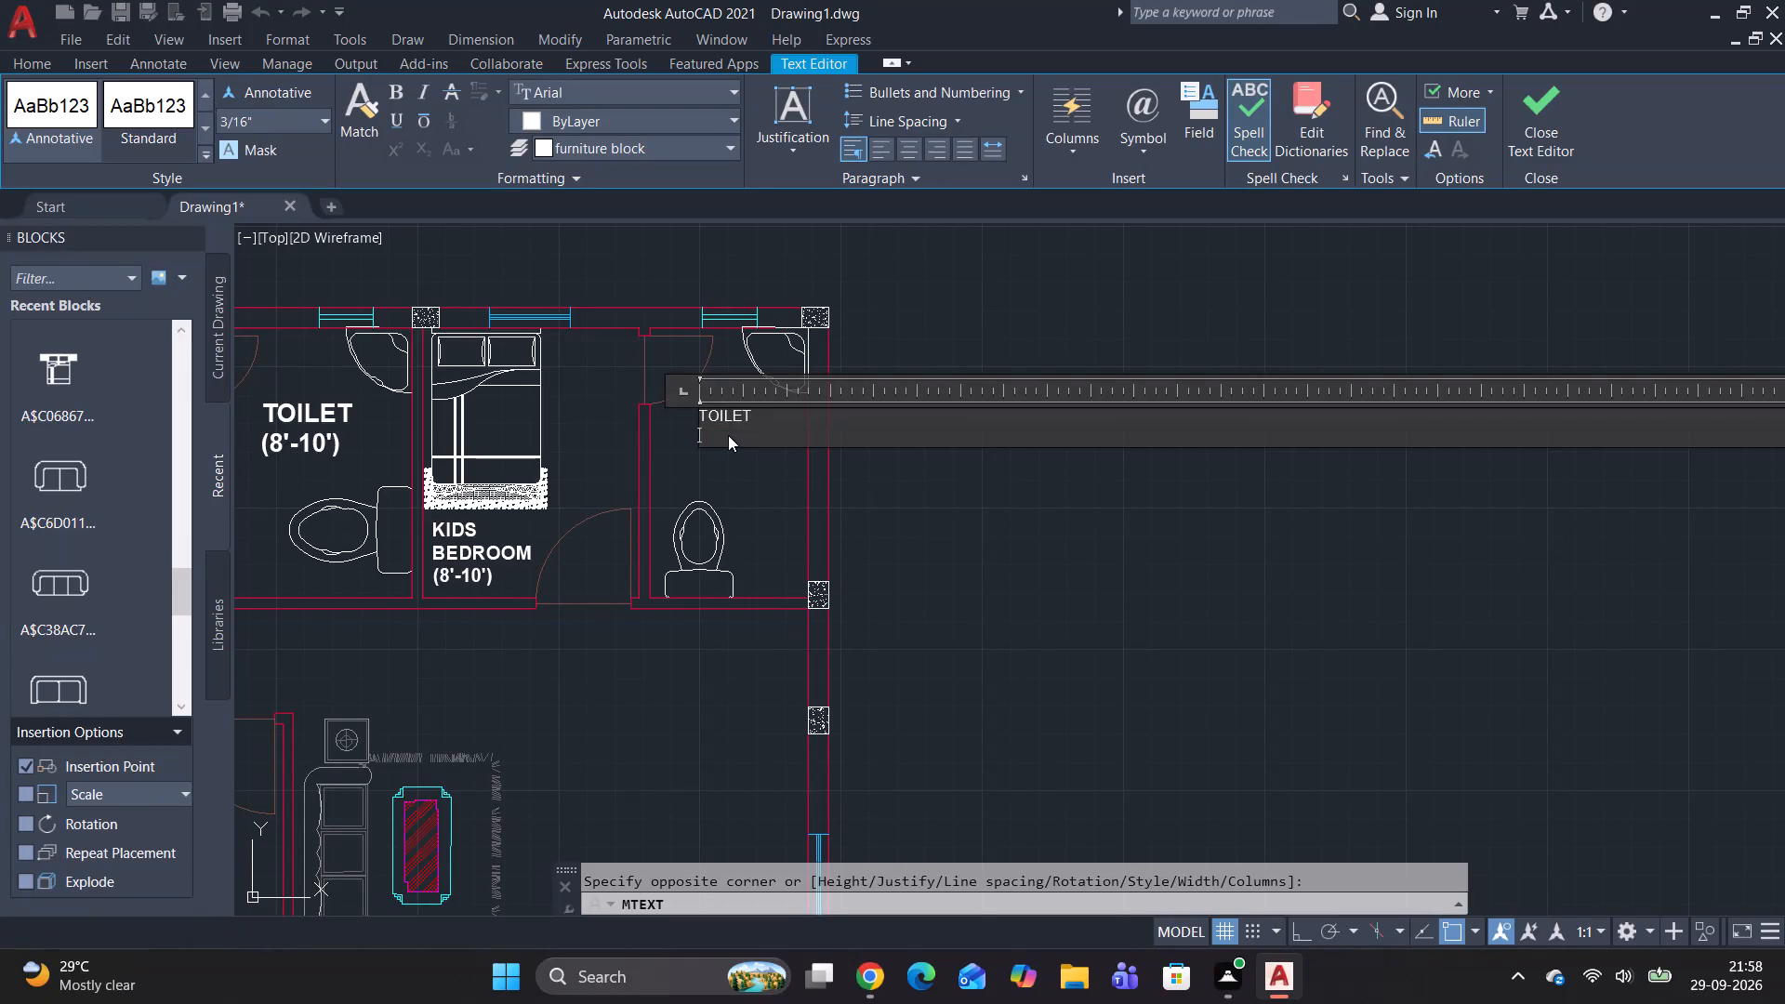
Add a second line reading "(4'`-10')" to the northeast TOILET label.
key(shift+parenleft)
text(4')
text(`-)
key(1)
key(0)
key(shift+parenright)
key(BackSpace)
key(apostrophe)
key(shift+parenright)
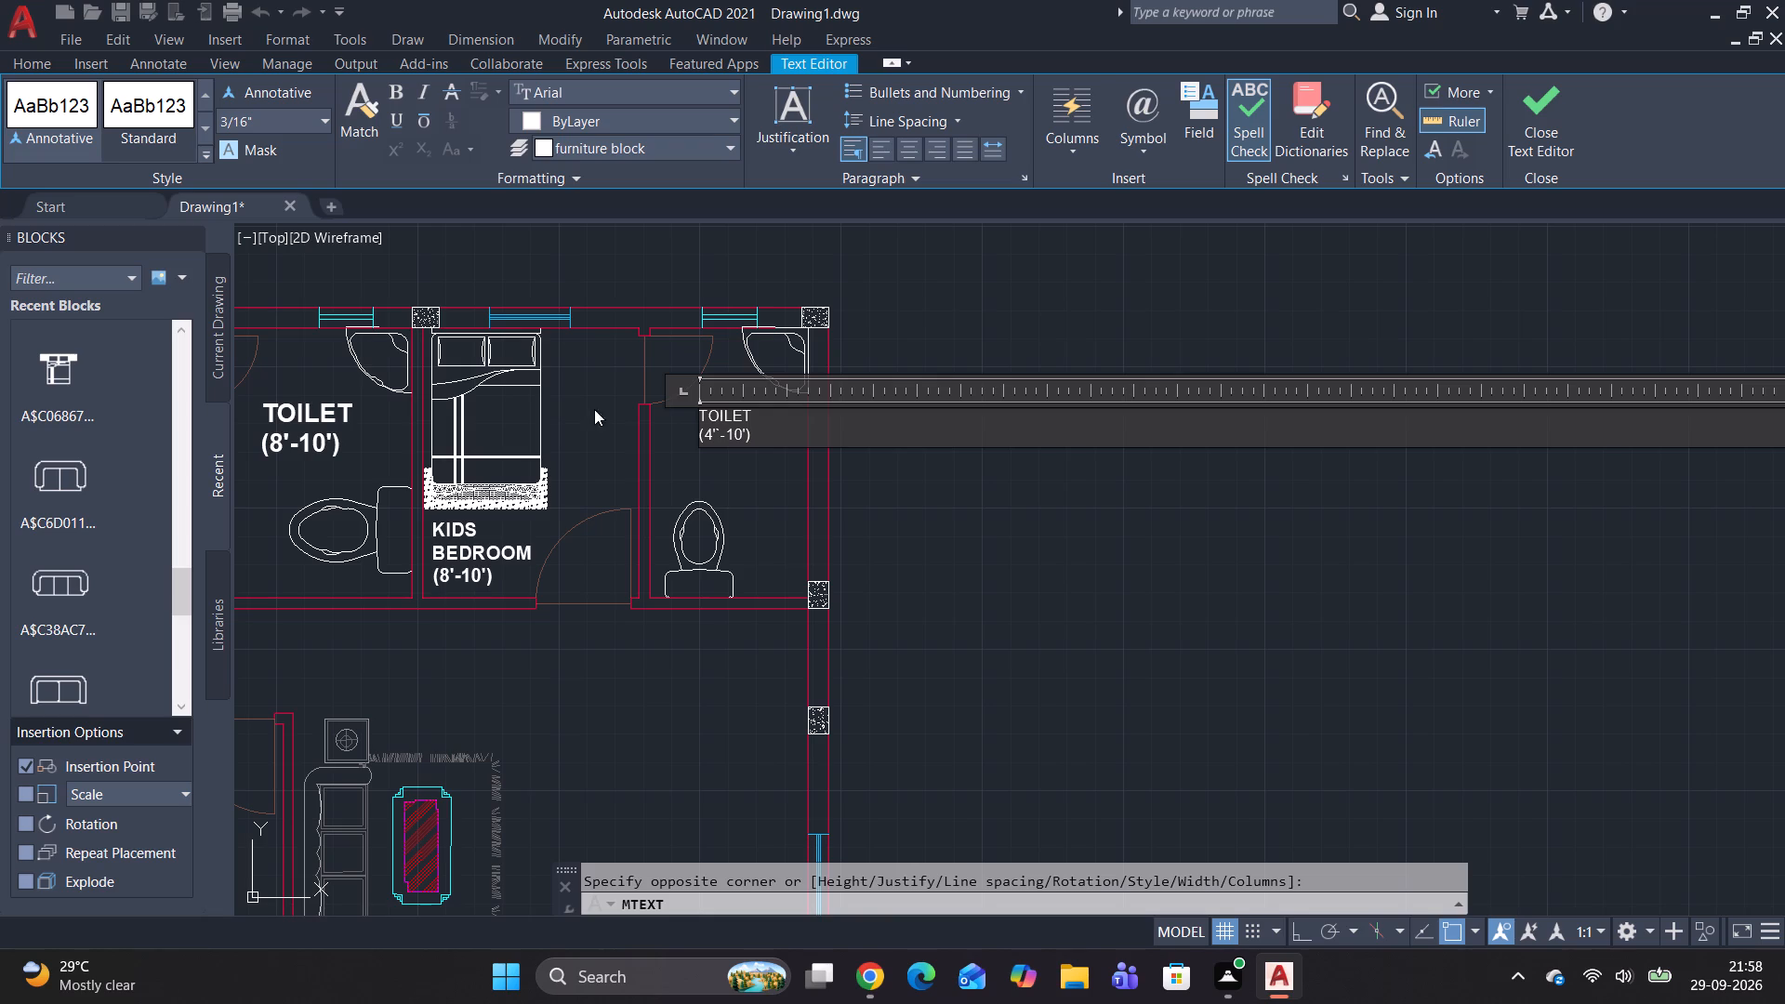
Set both lines of the northeast TOILET label to 8 inches high and bold, and finish editing it.
drag(703, 418, 821, 448)
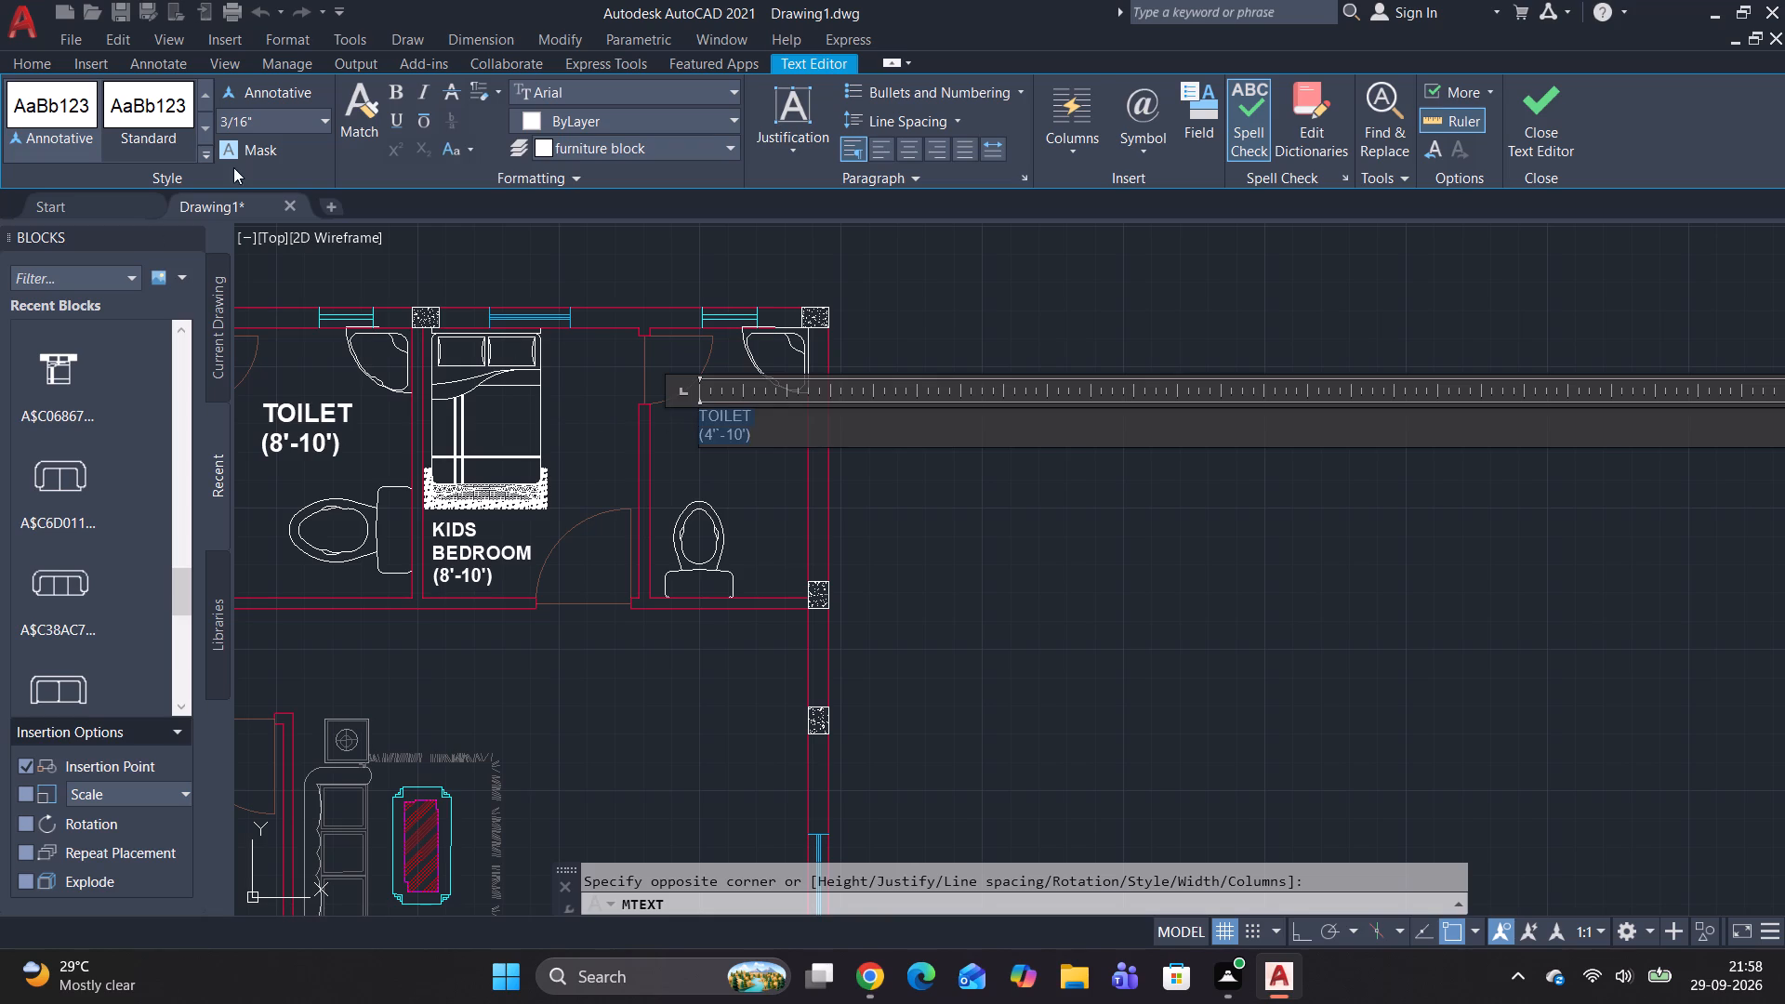
click(307, 108)
click(316, 115)
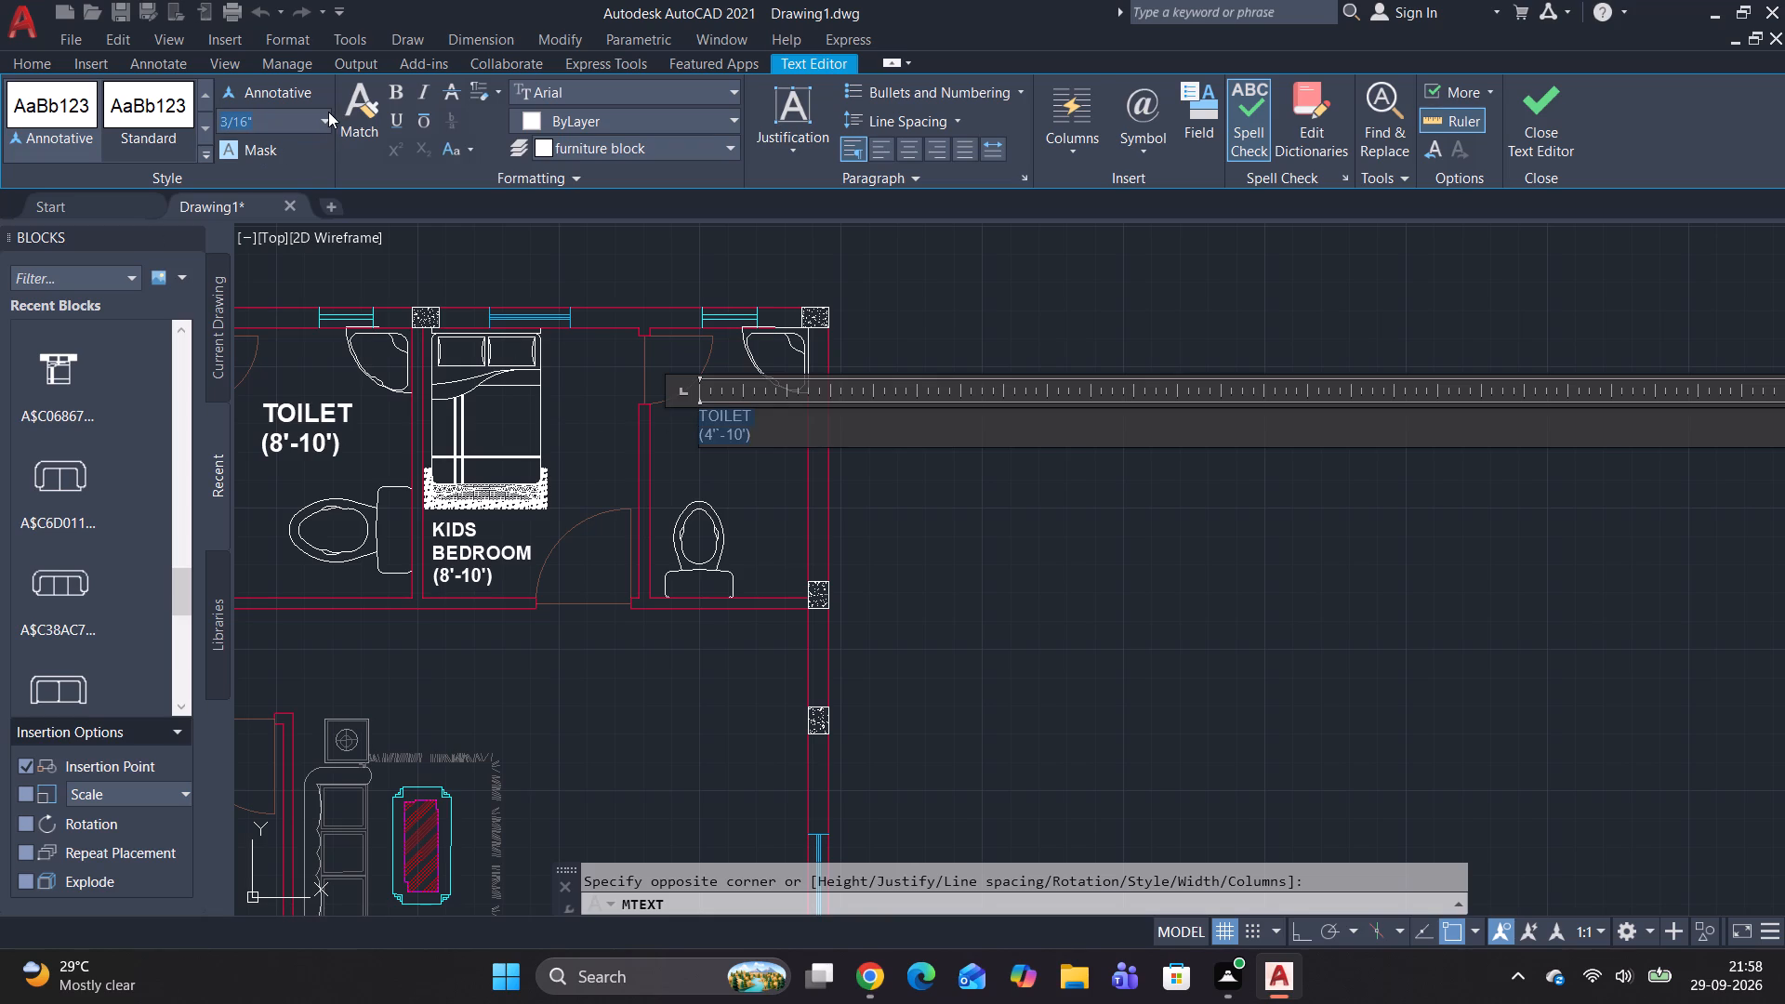
click(328, 119)
click(259, 220)
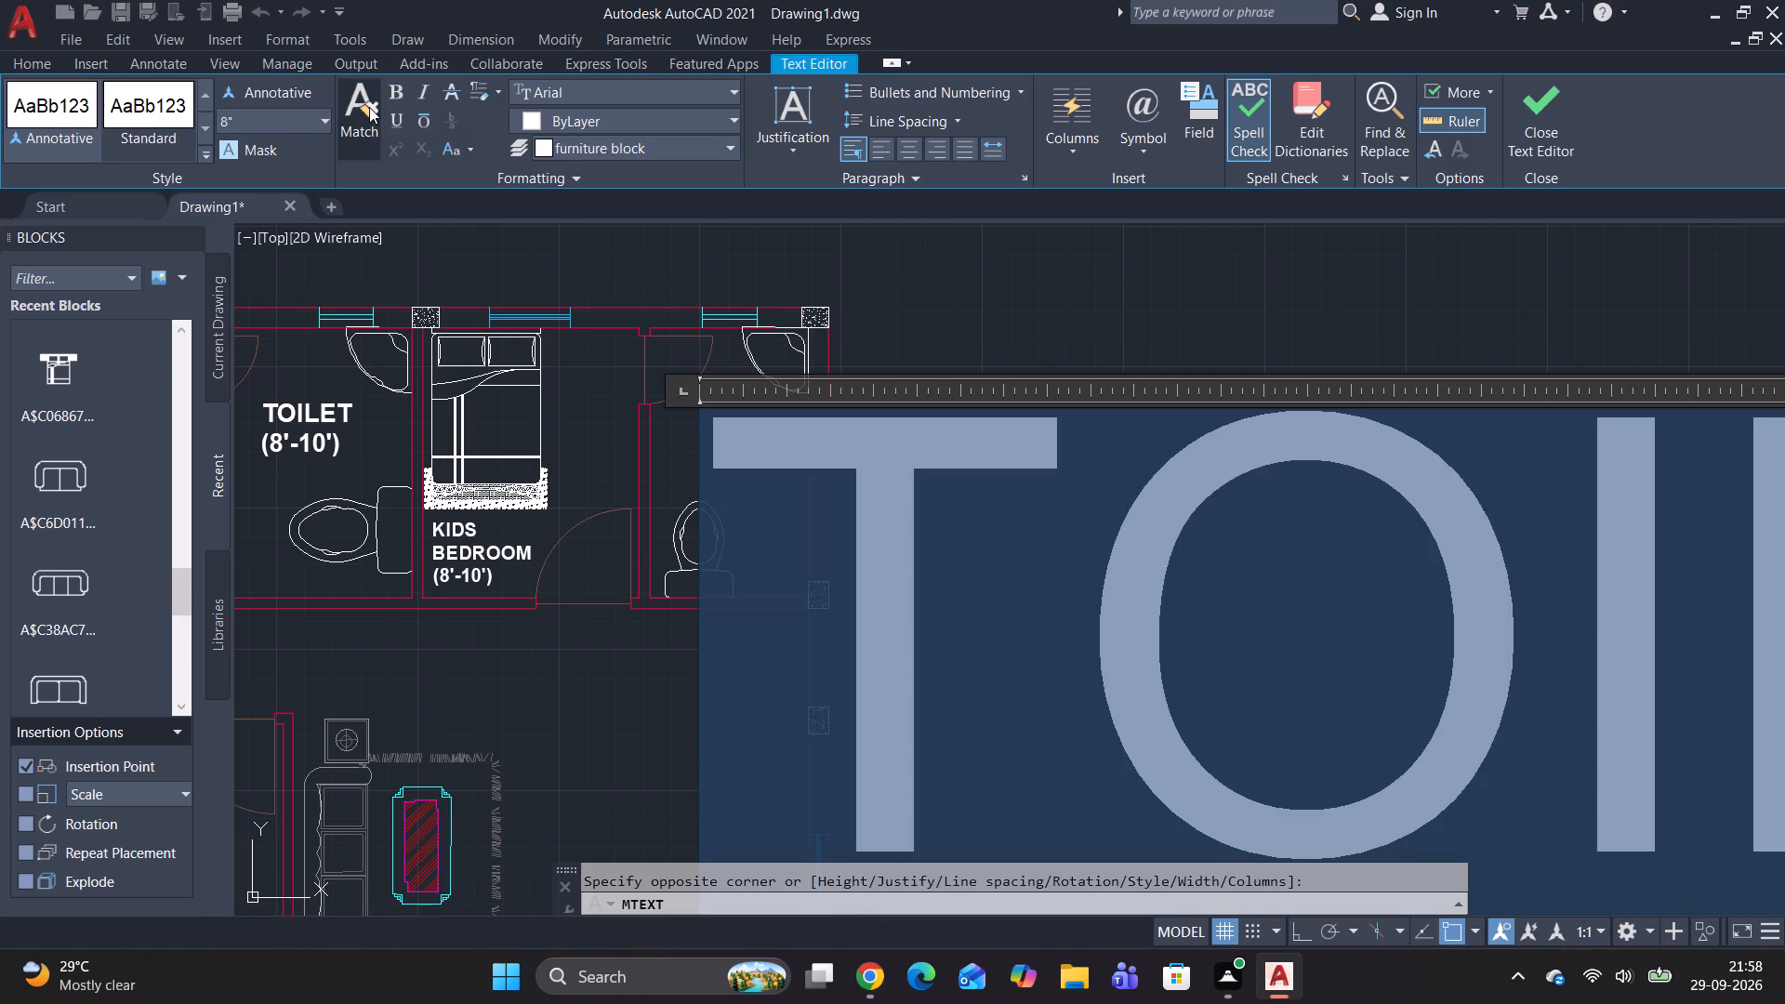
click(390, 85)
click(983, 290)
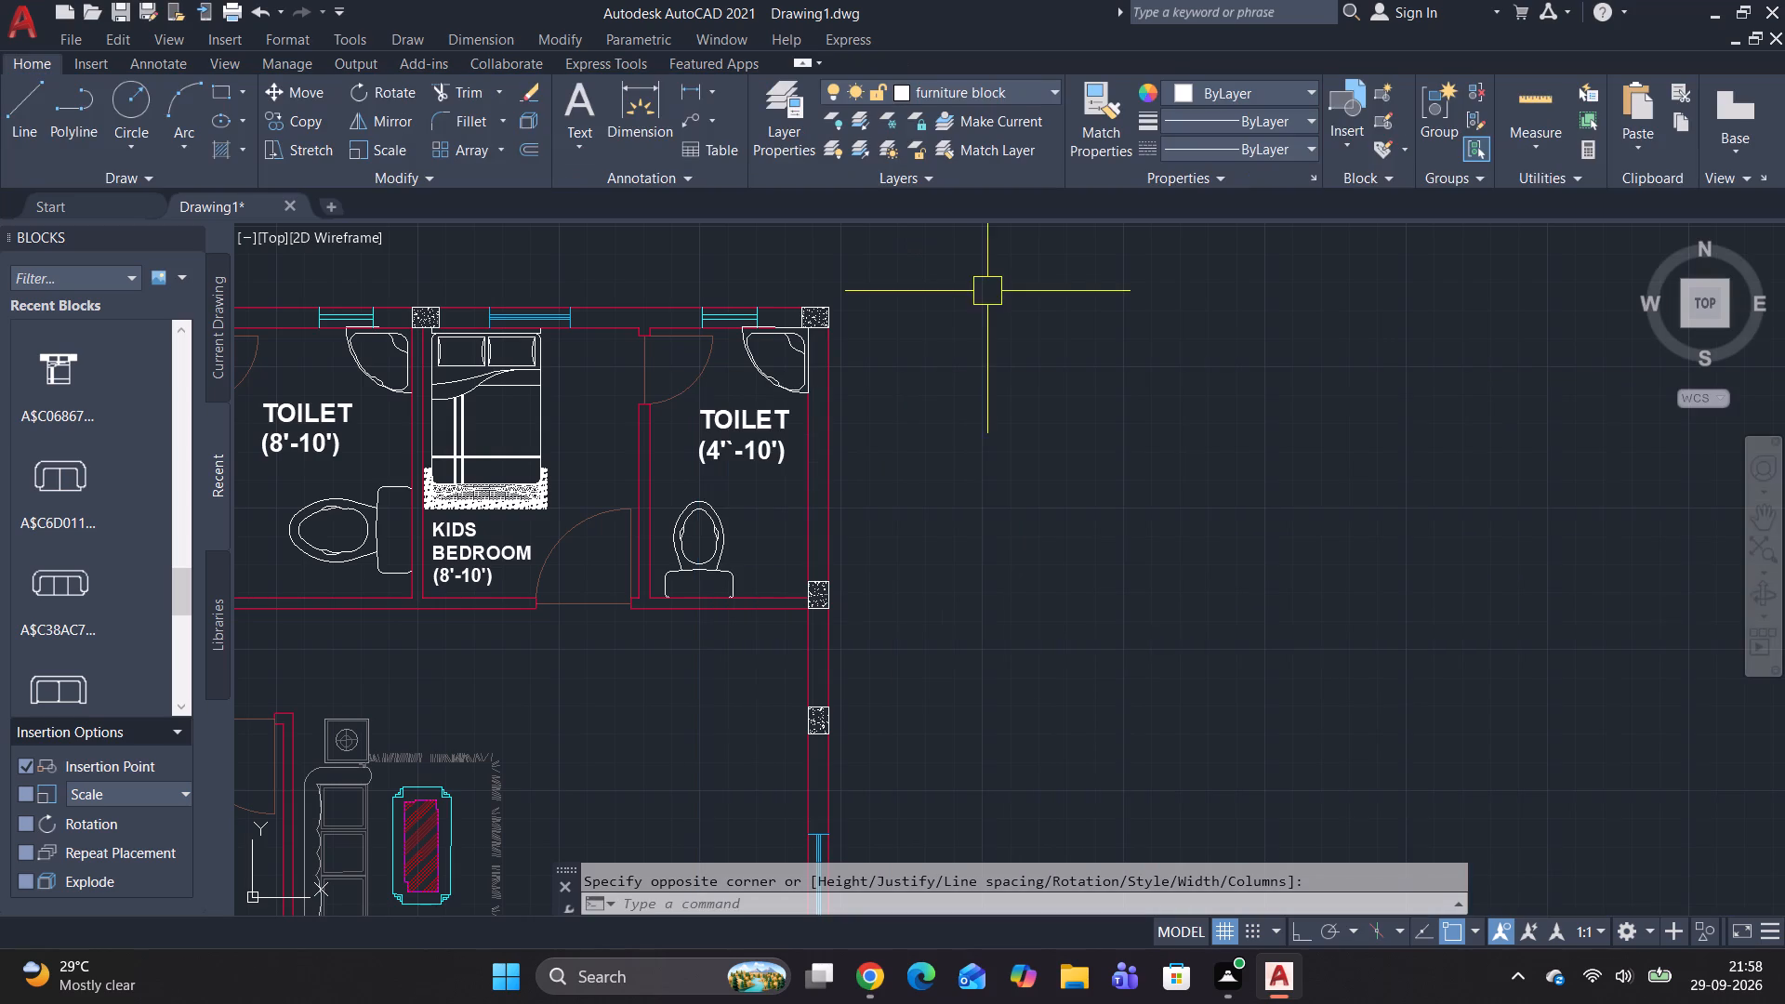
Create a multiline text in the southwest room, east of the counter corner, with the lines "KITCHEN" and "(10'-10')".
scroll(802, 407, down, 3)
scroll(566, 484, up, 1)
middle_drag(566, 484, 693, 404)
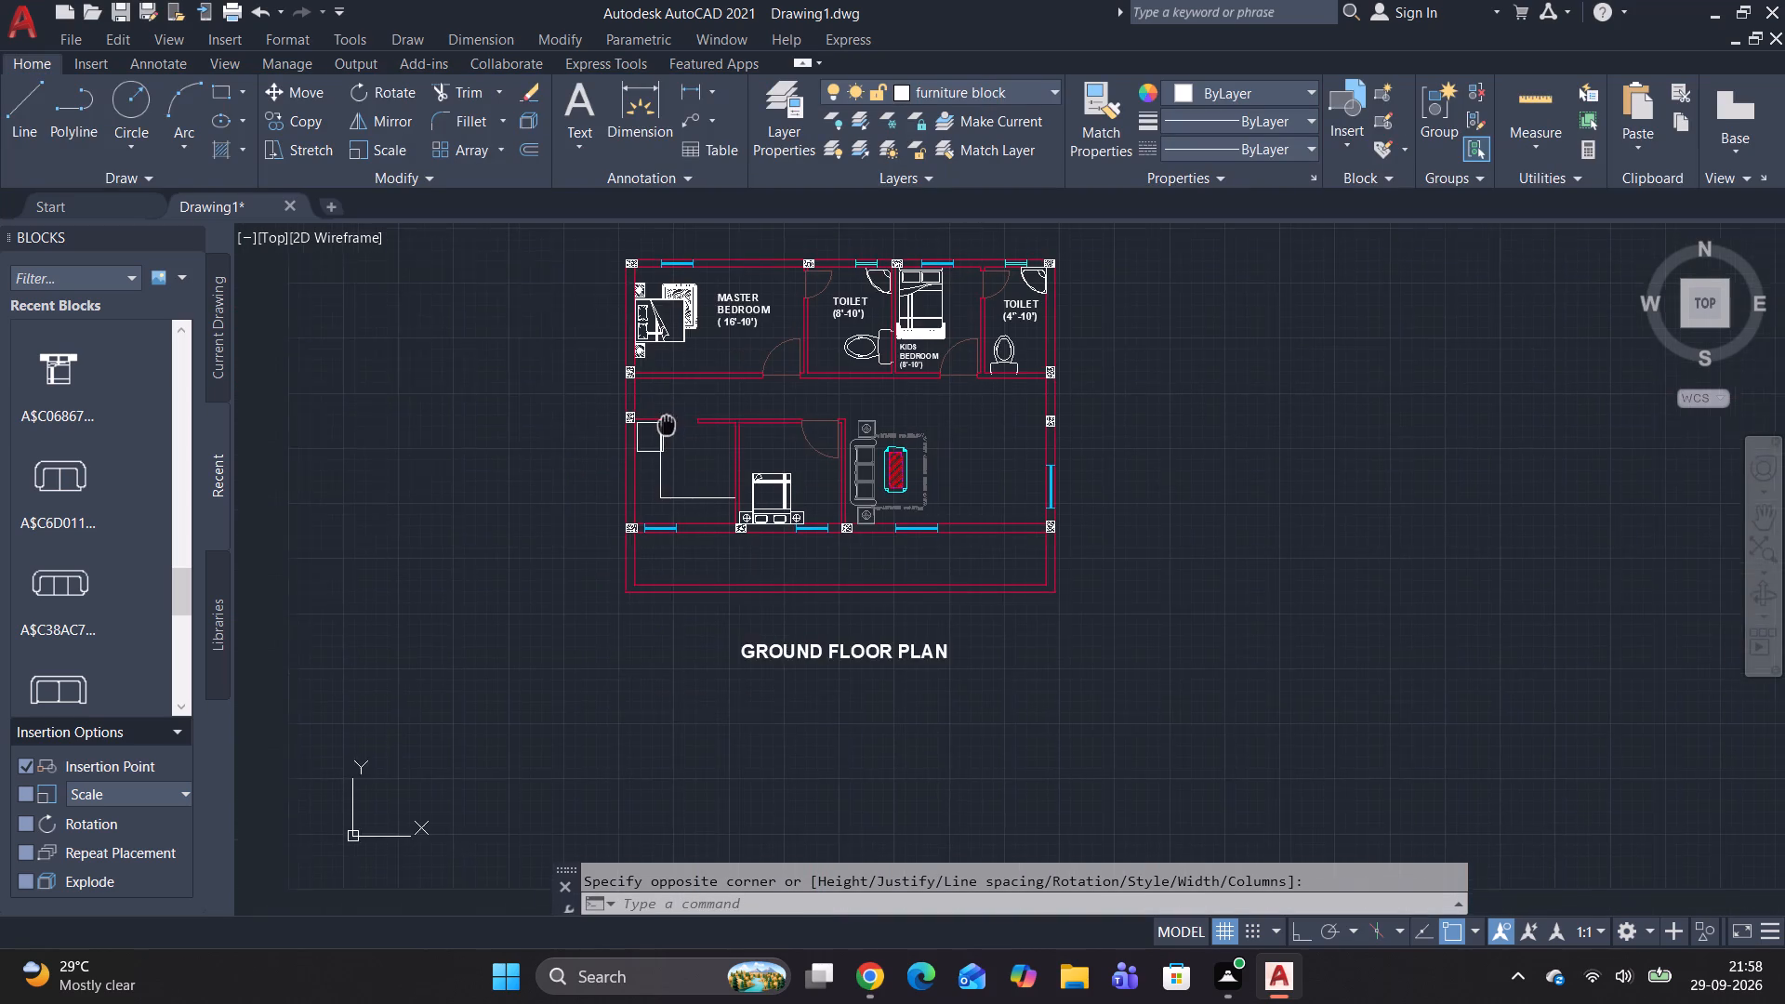
middle_drag(693, 404, 707, 398)
scroll(708, 428, up, 2)
scroll(785, 456, up, 2)
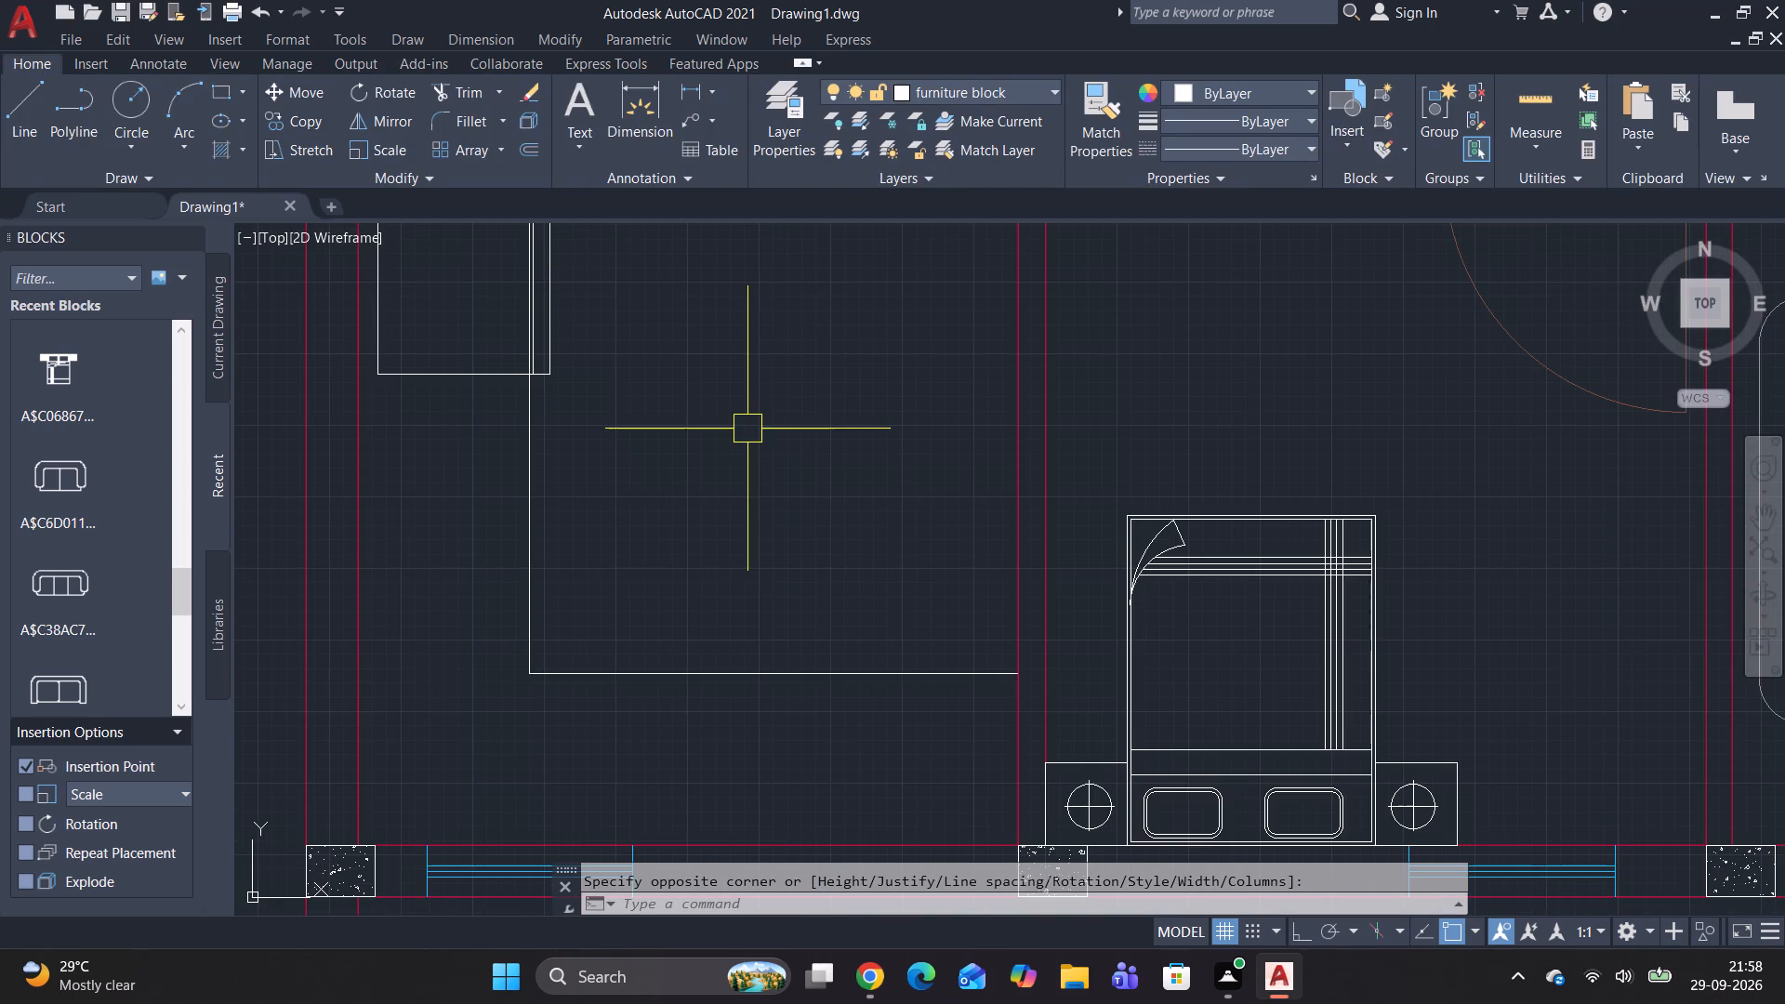
text(MT)
key(space)
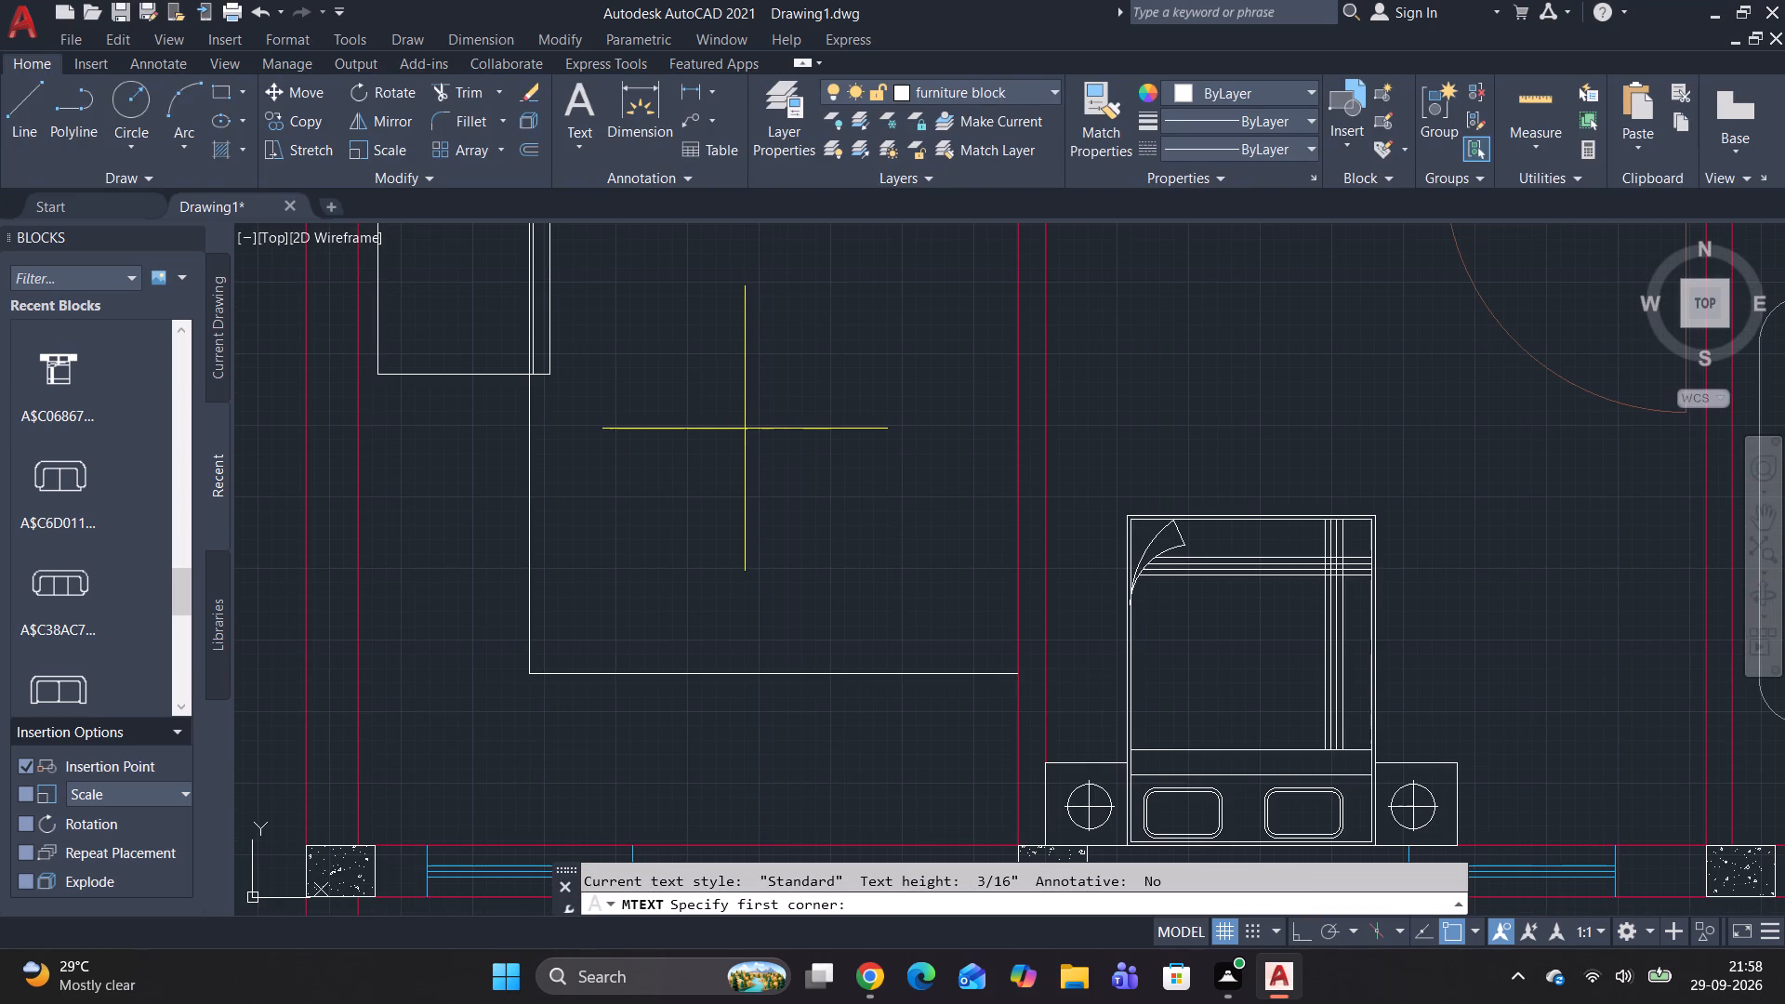
click(638, 333)
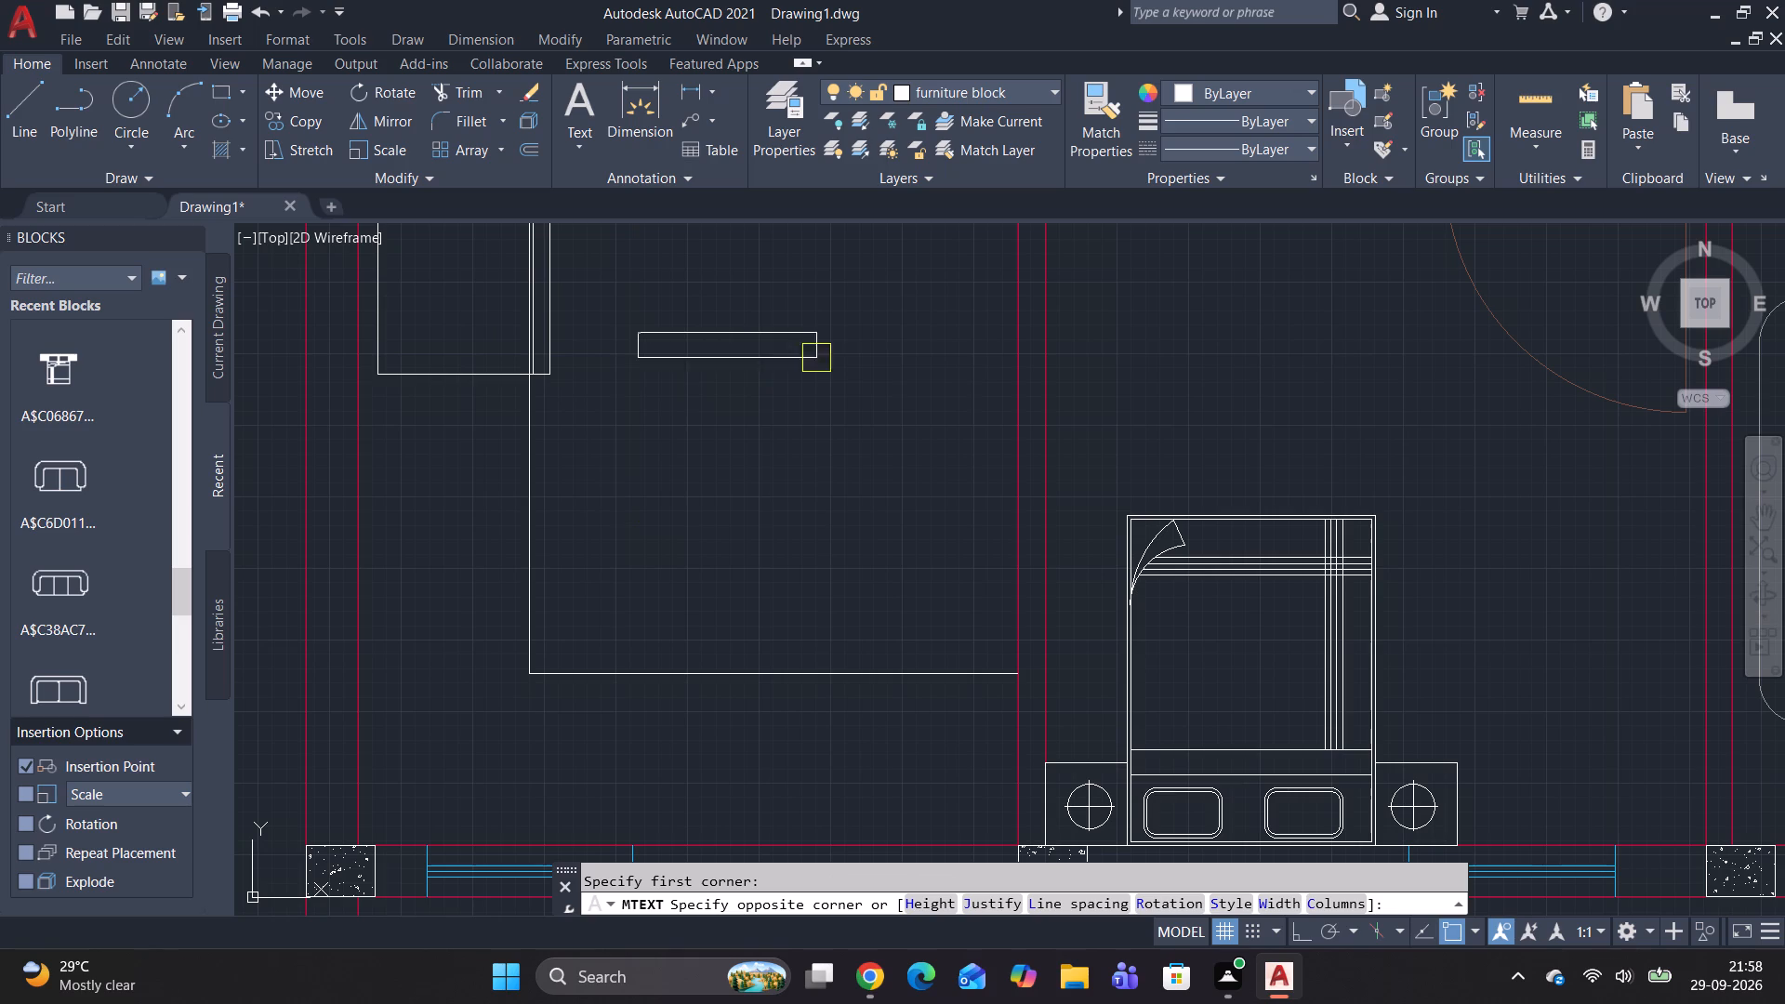
click(977, 455)
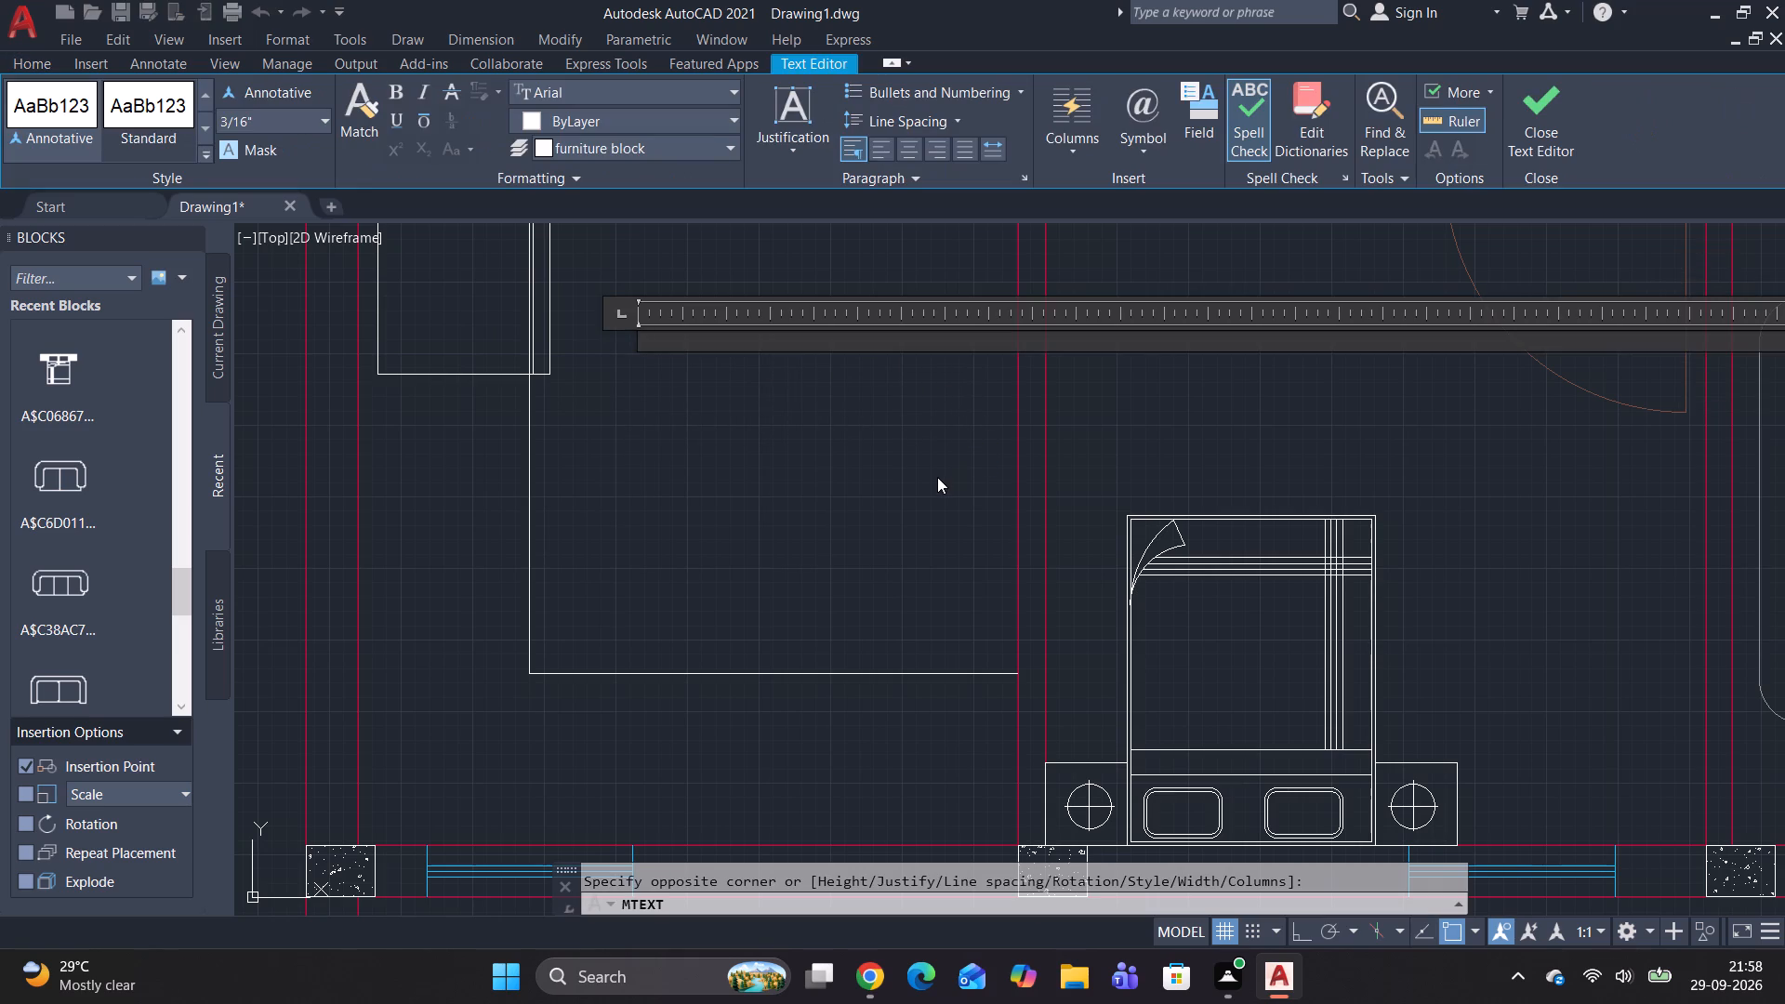
text(KITCHEN)
key(Return)
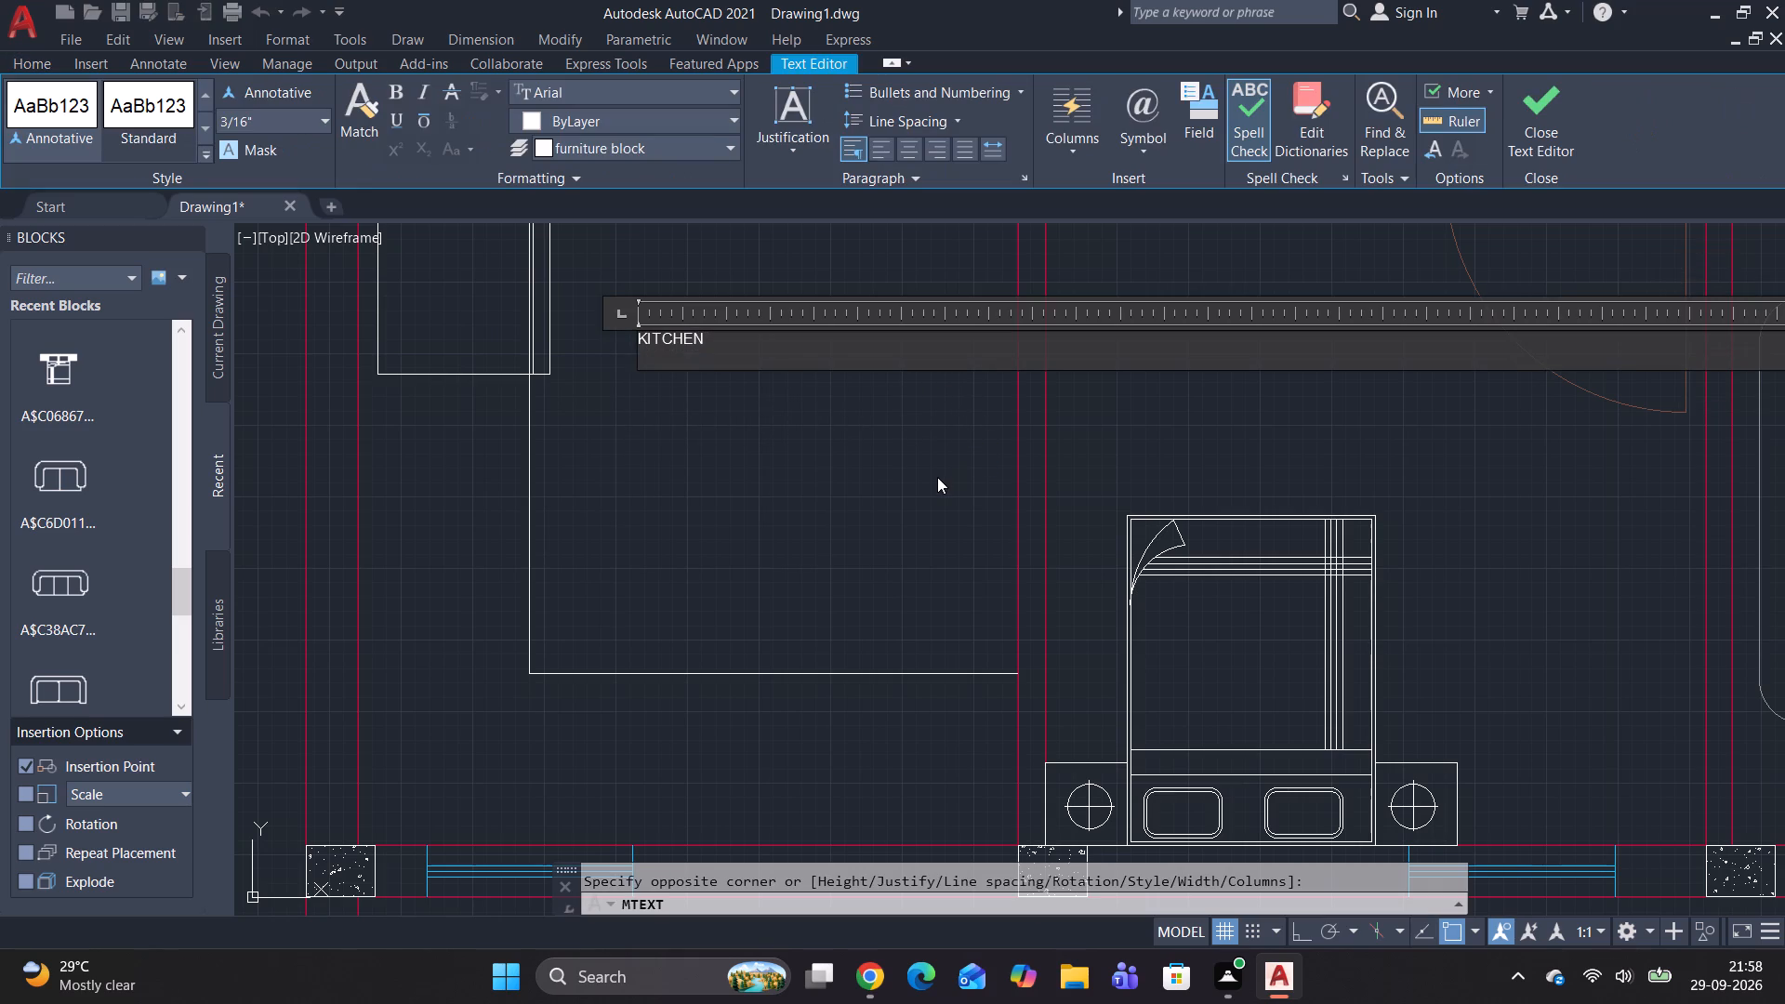
key(shift+parenleft)
text(10'-10'))
Set both lines of the KITCHEN label to 8 inches high and bold, and finish editing it.
drag(641, 331, 713, 372)
click(641, 329)
drag(640, 337, 723, 399)
click(325, 123)
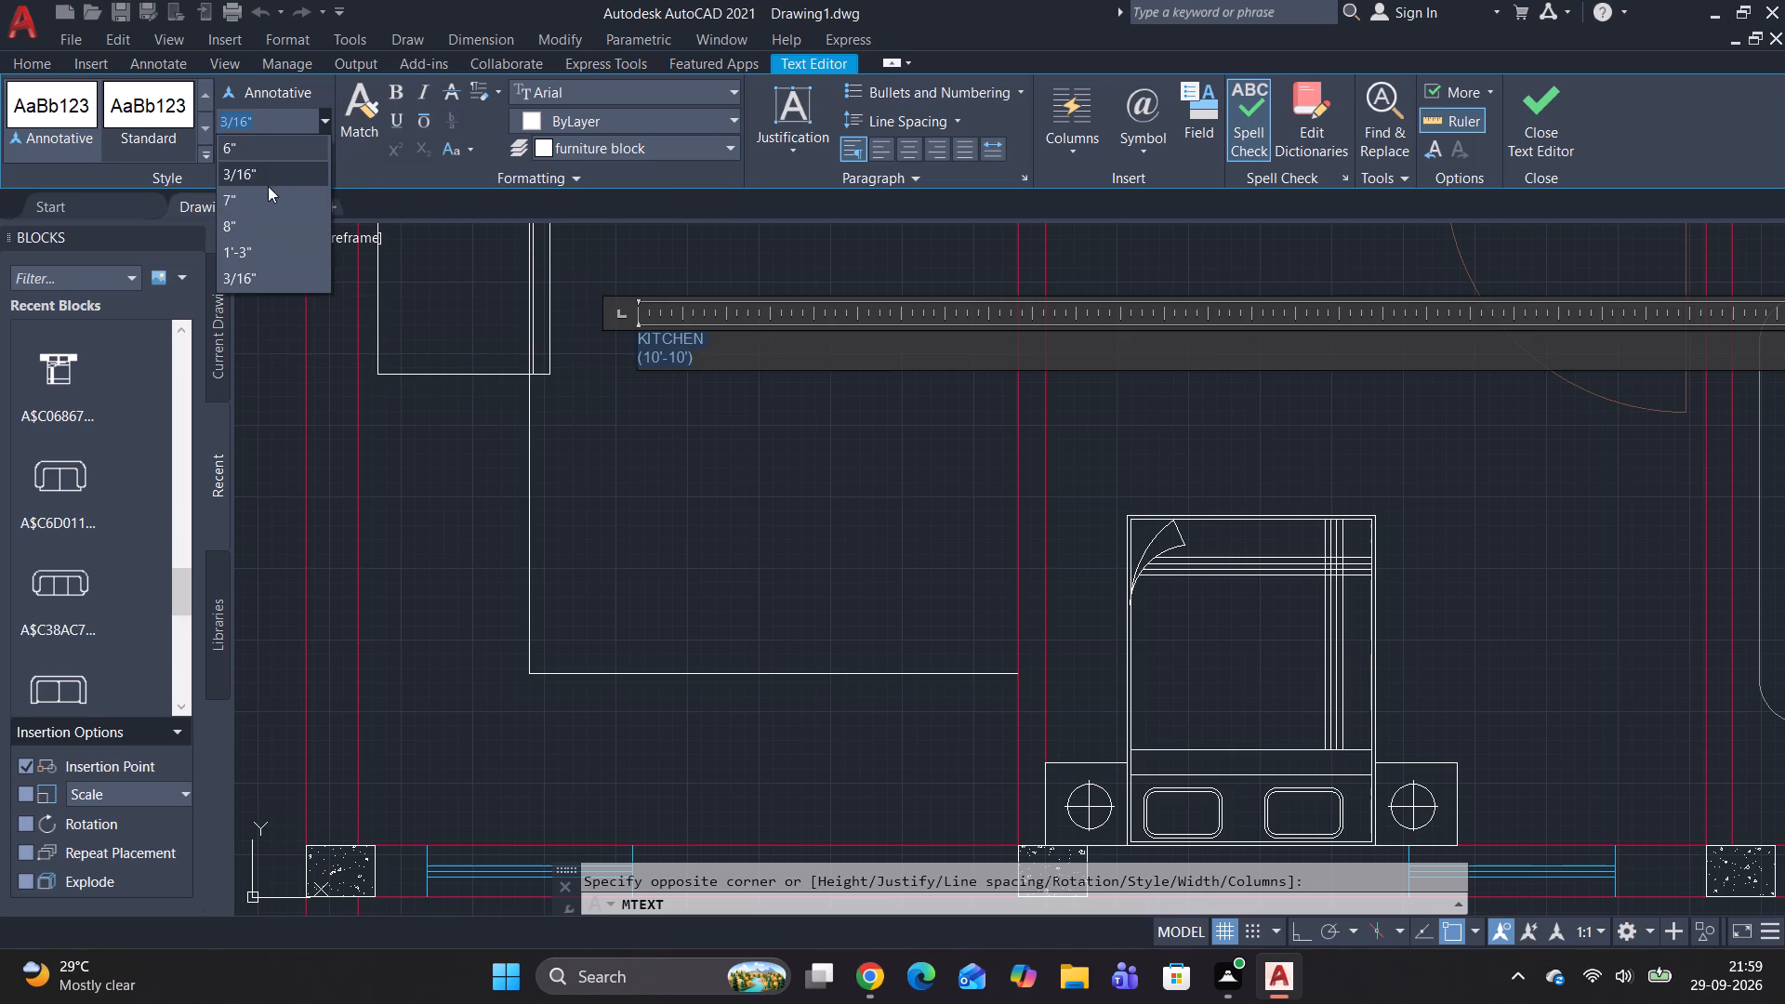
click(262, 220)
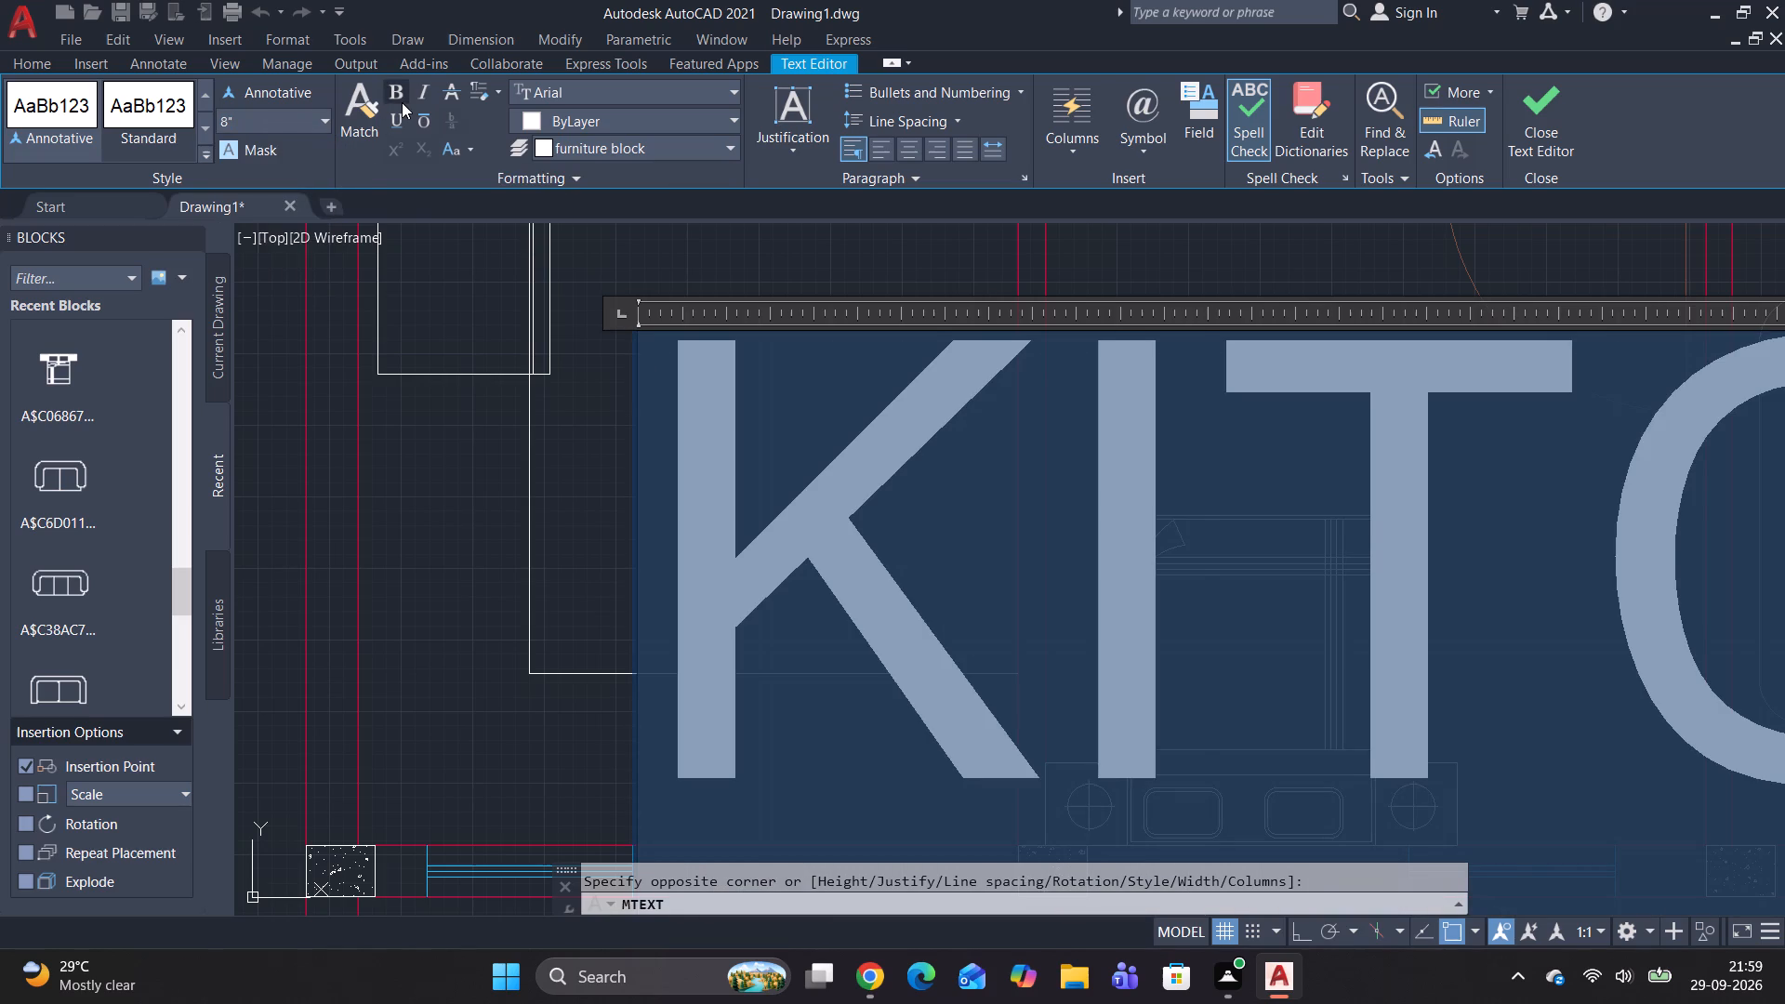
click(402, 100)
click(458, 482)
Start a multiline text above the bed in the room east of the kitchen, with the first line "GUEST BEDROOM".
scroll(701, 469, down, 3)
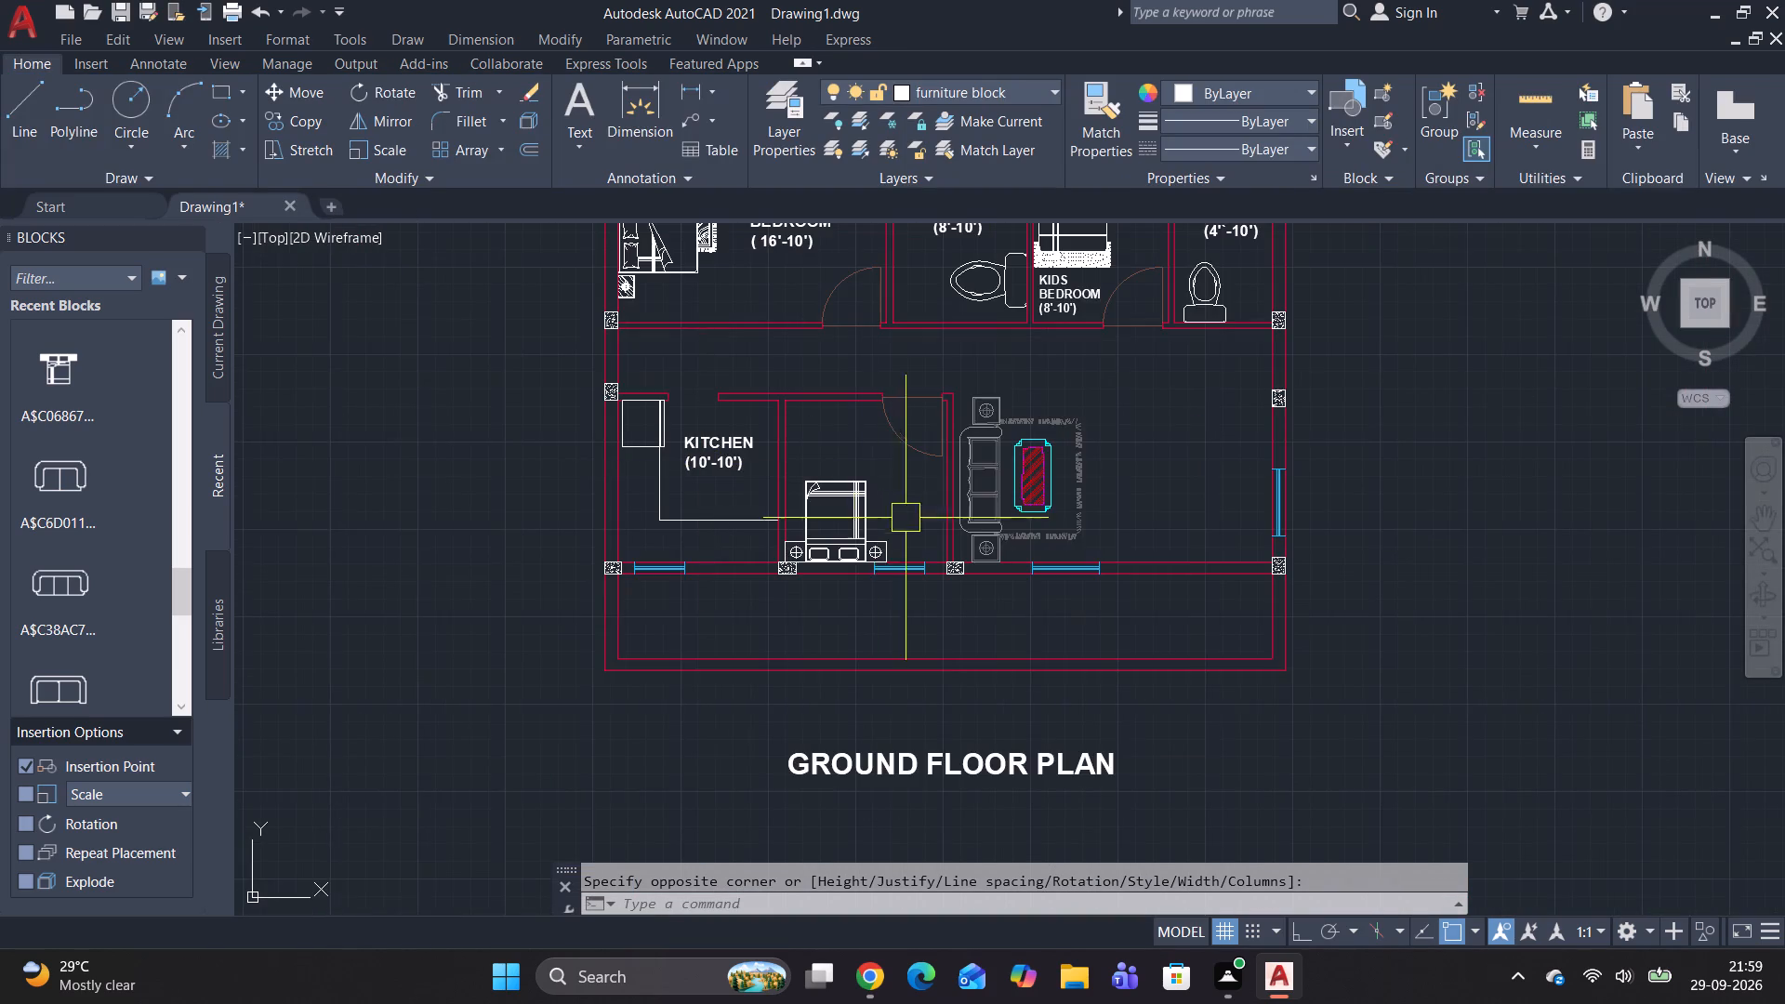
middle_drag(873, 499, 763, 552)
text(MY)
key(BackSpace)
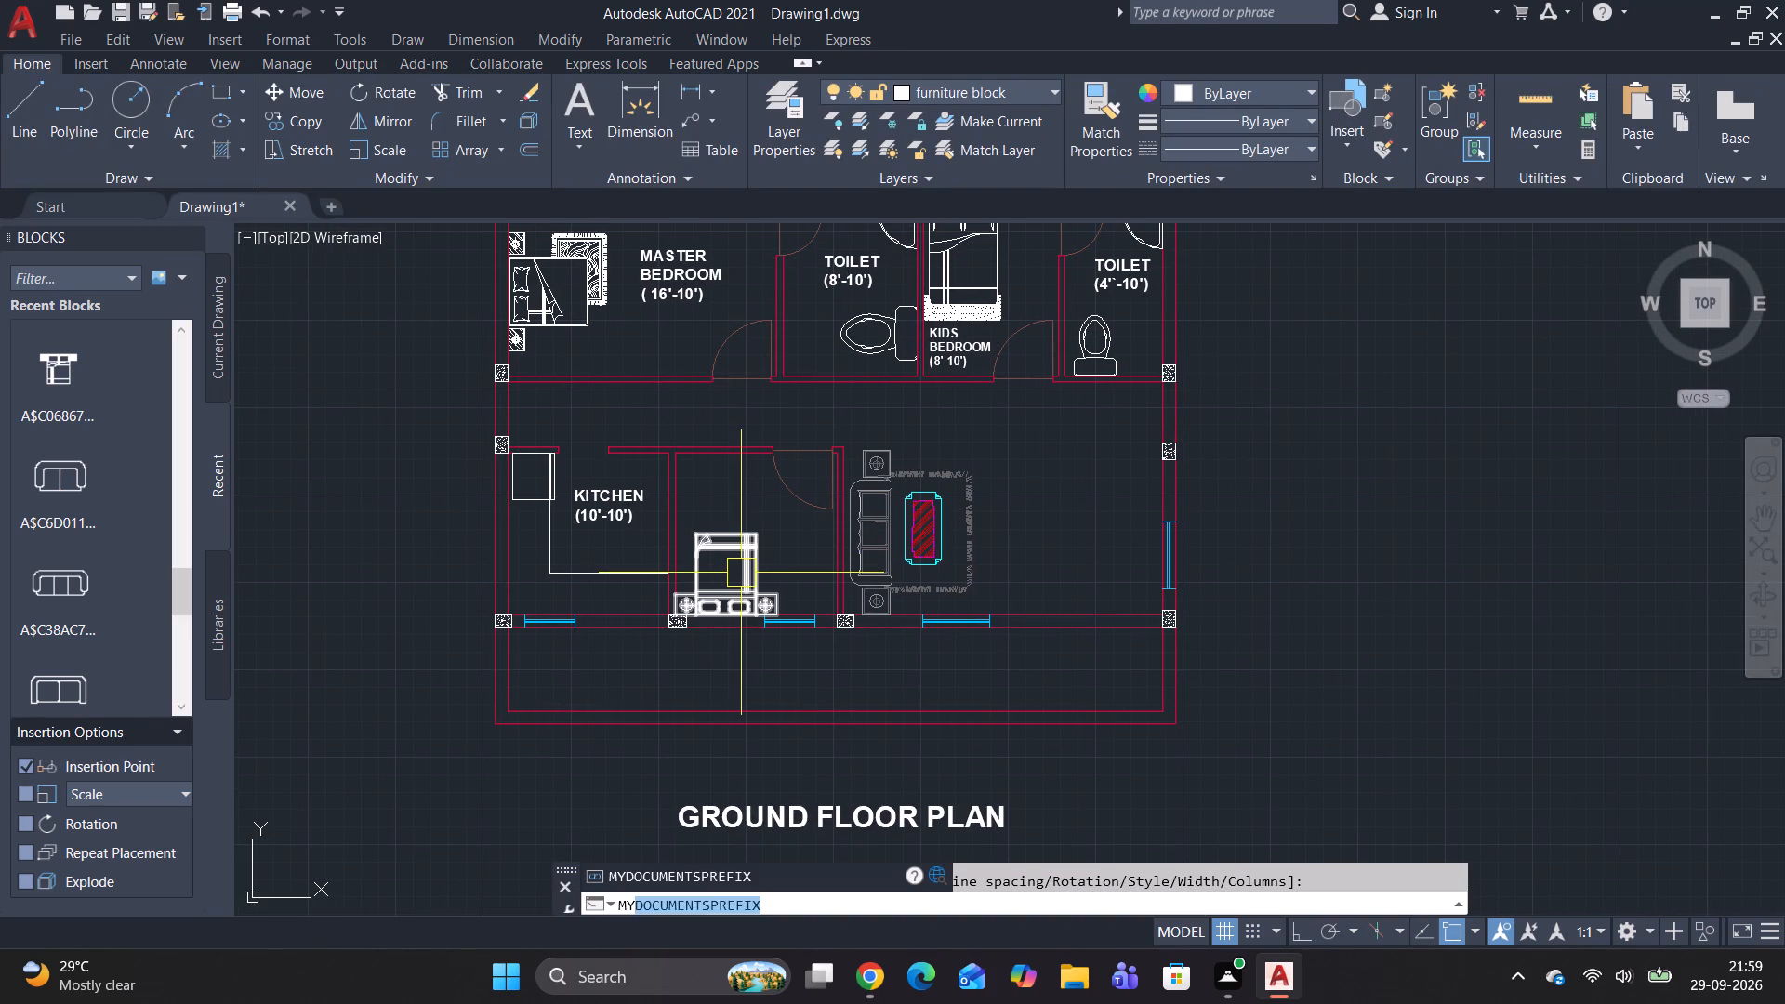
key(t)
key(BackSpace)
key(BackSpace)
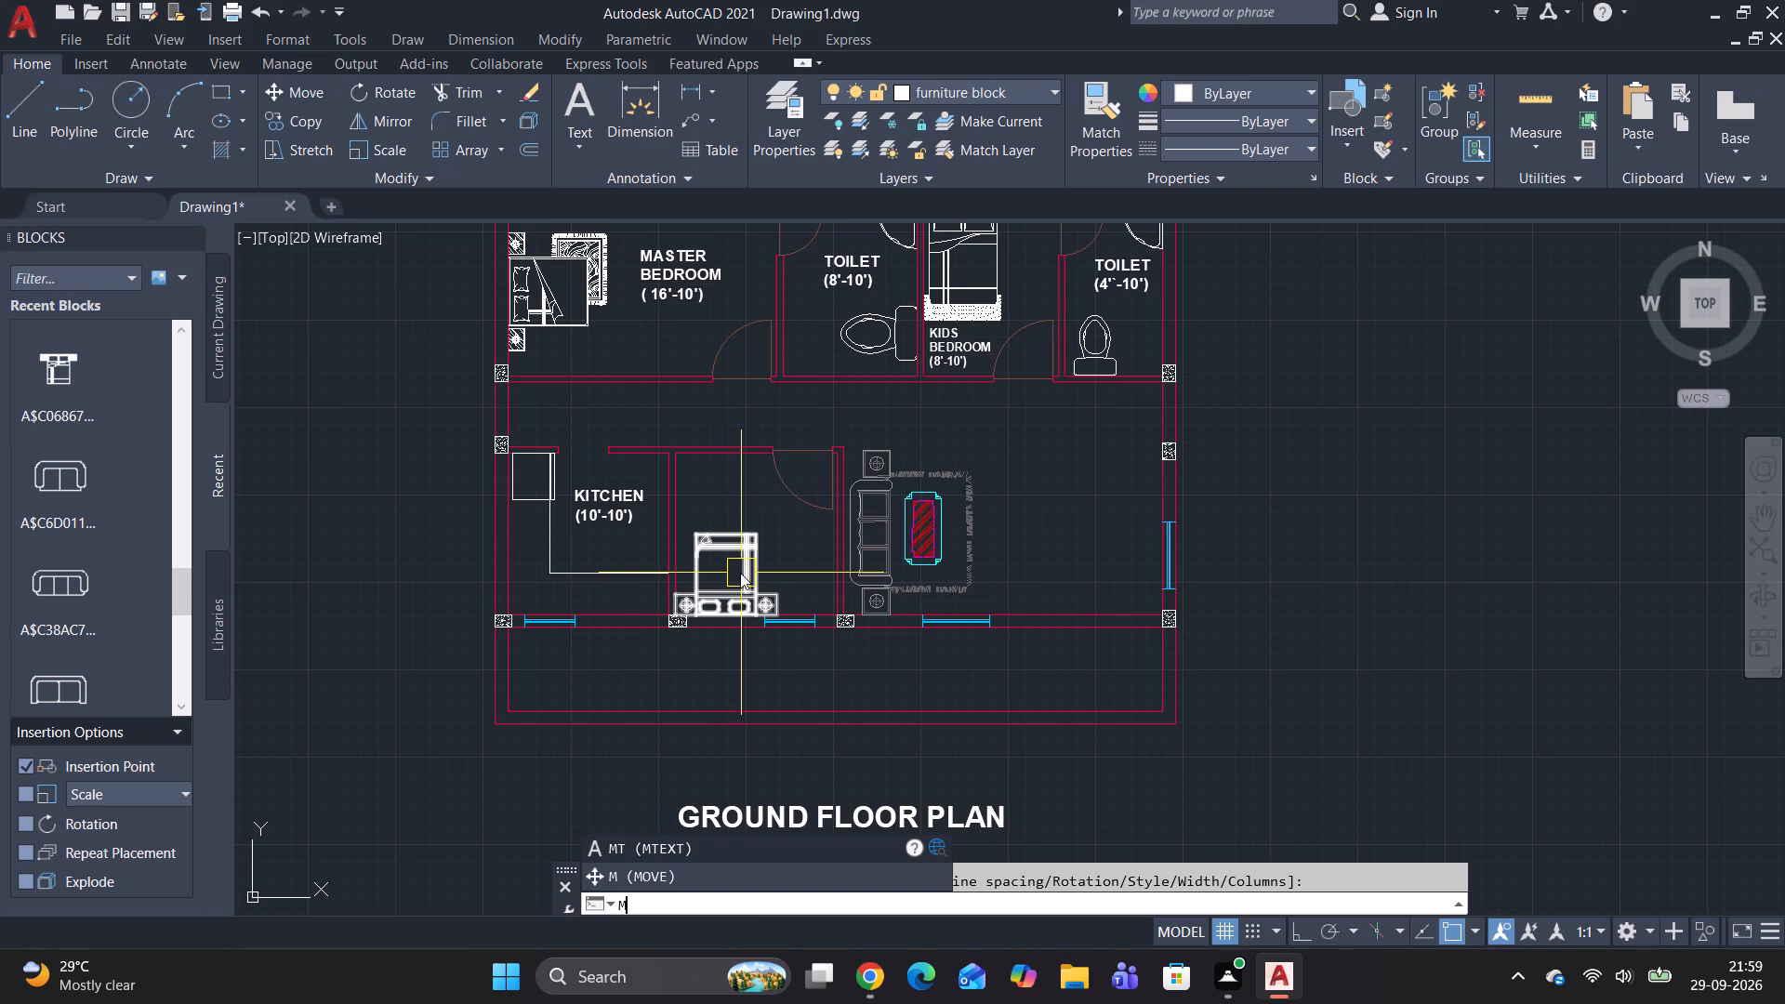
text(T)
key(space)
scroll(730, 377, up, 2)
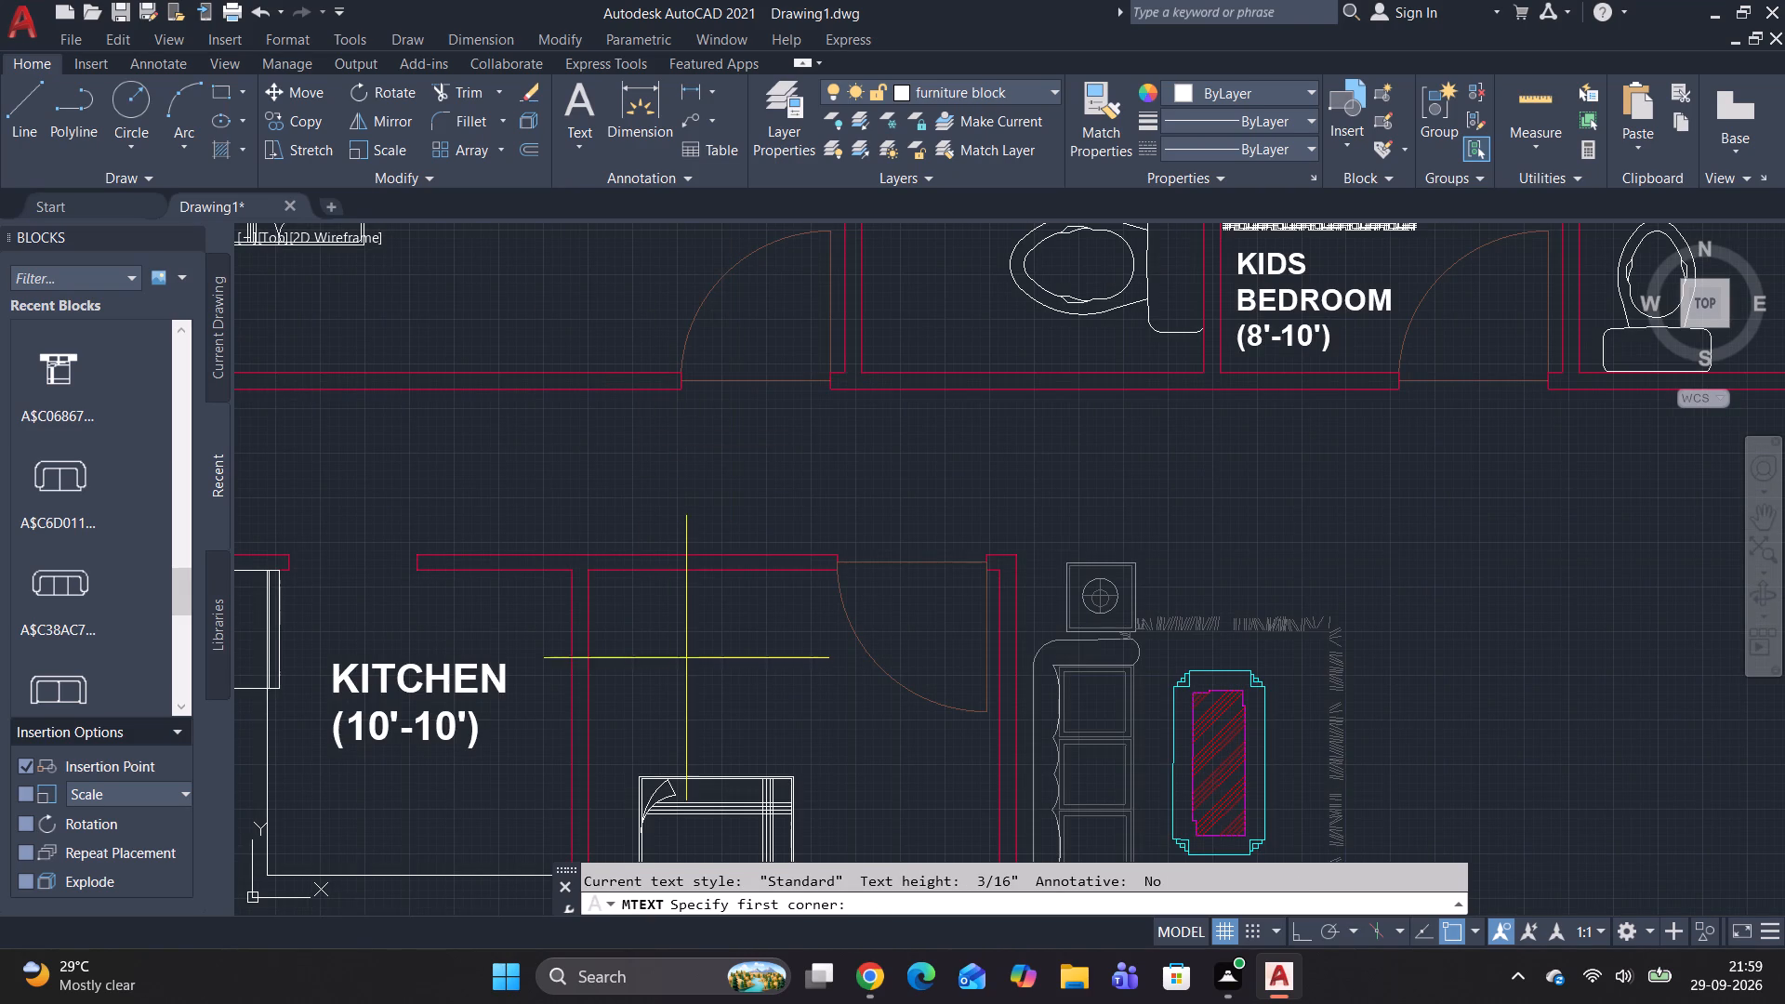
middle_drag(686, 662, 638, 603)
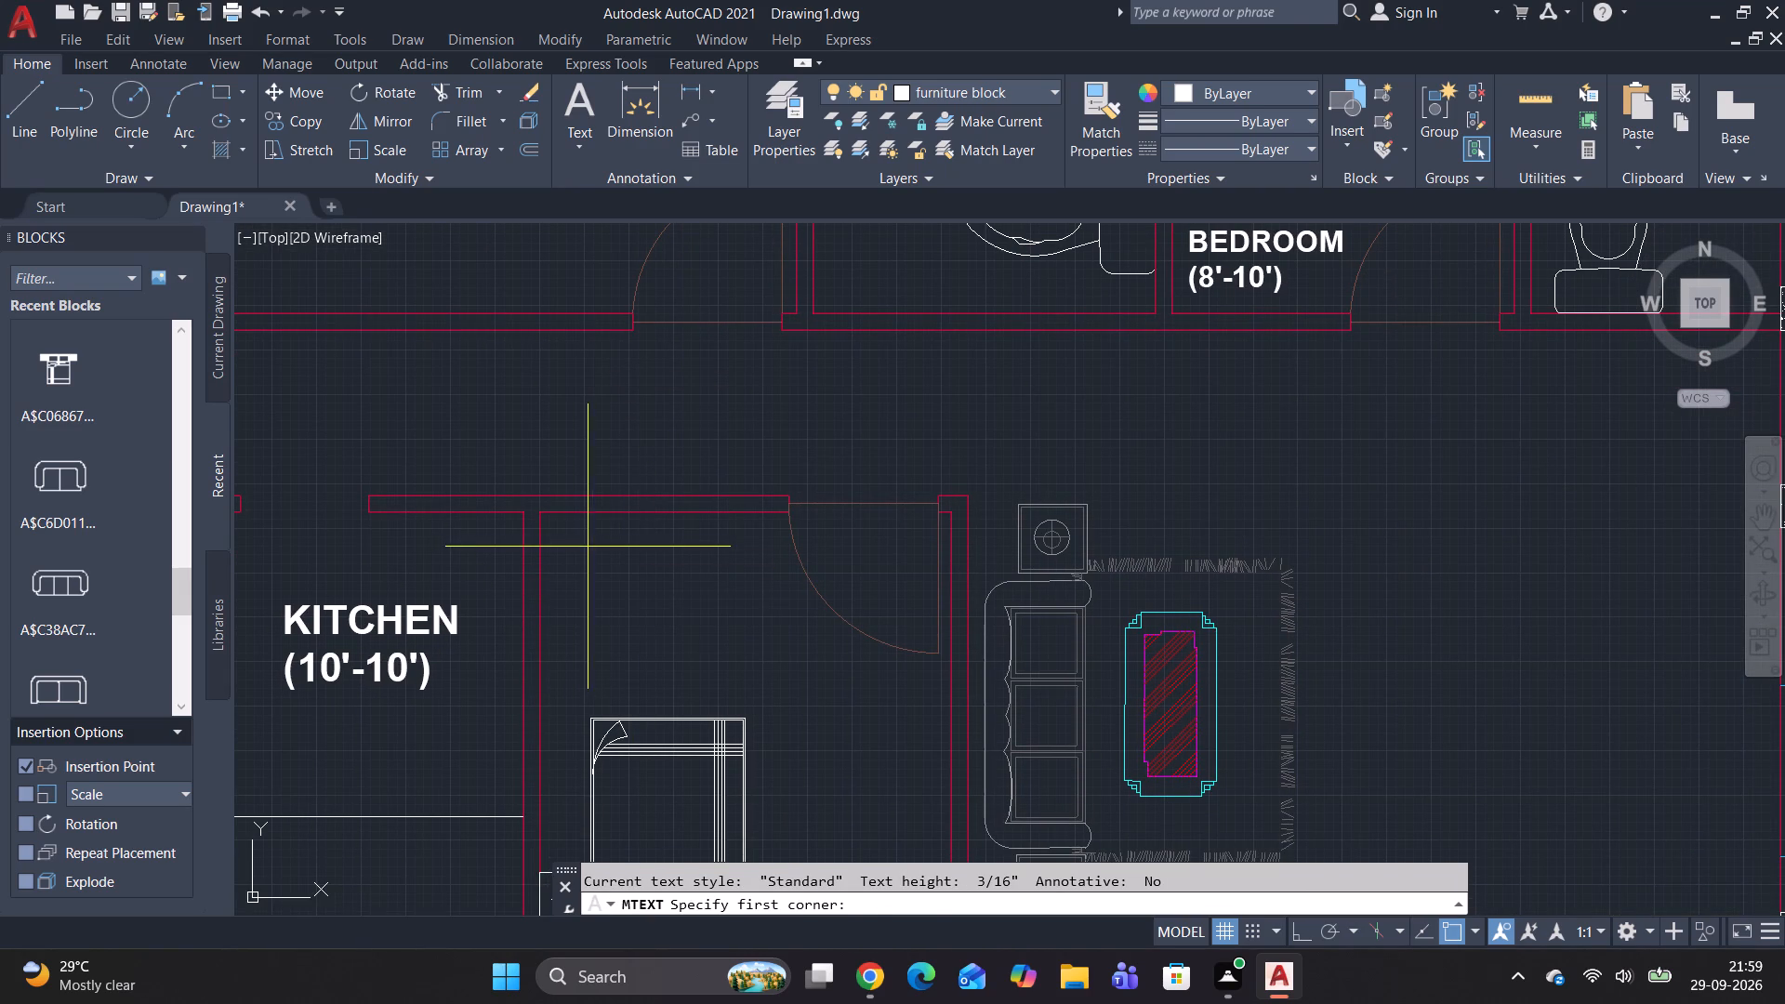
click(584, 540)
click(776, 677)
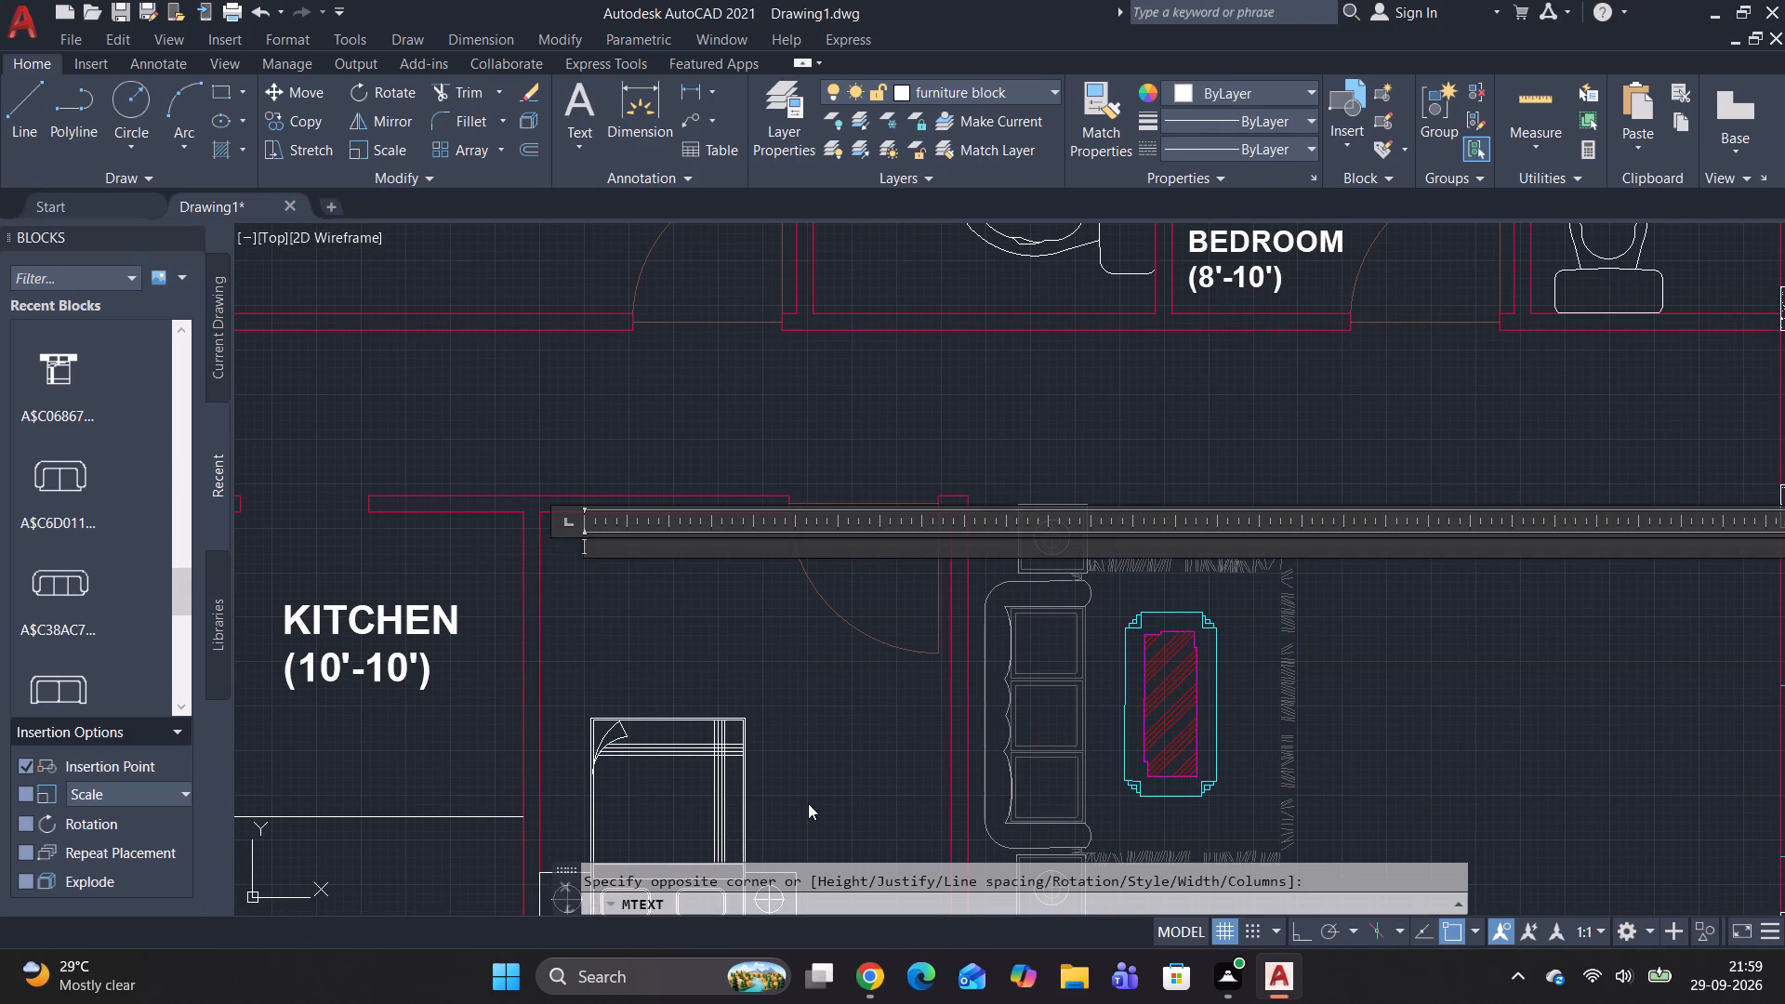
text(GU)
text(EST BEDROOM)
key(Return)
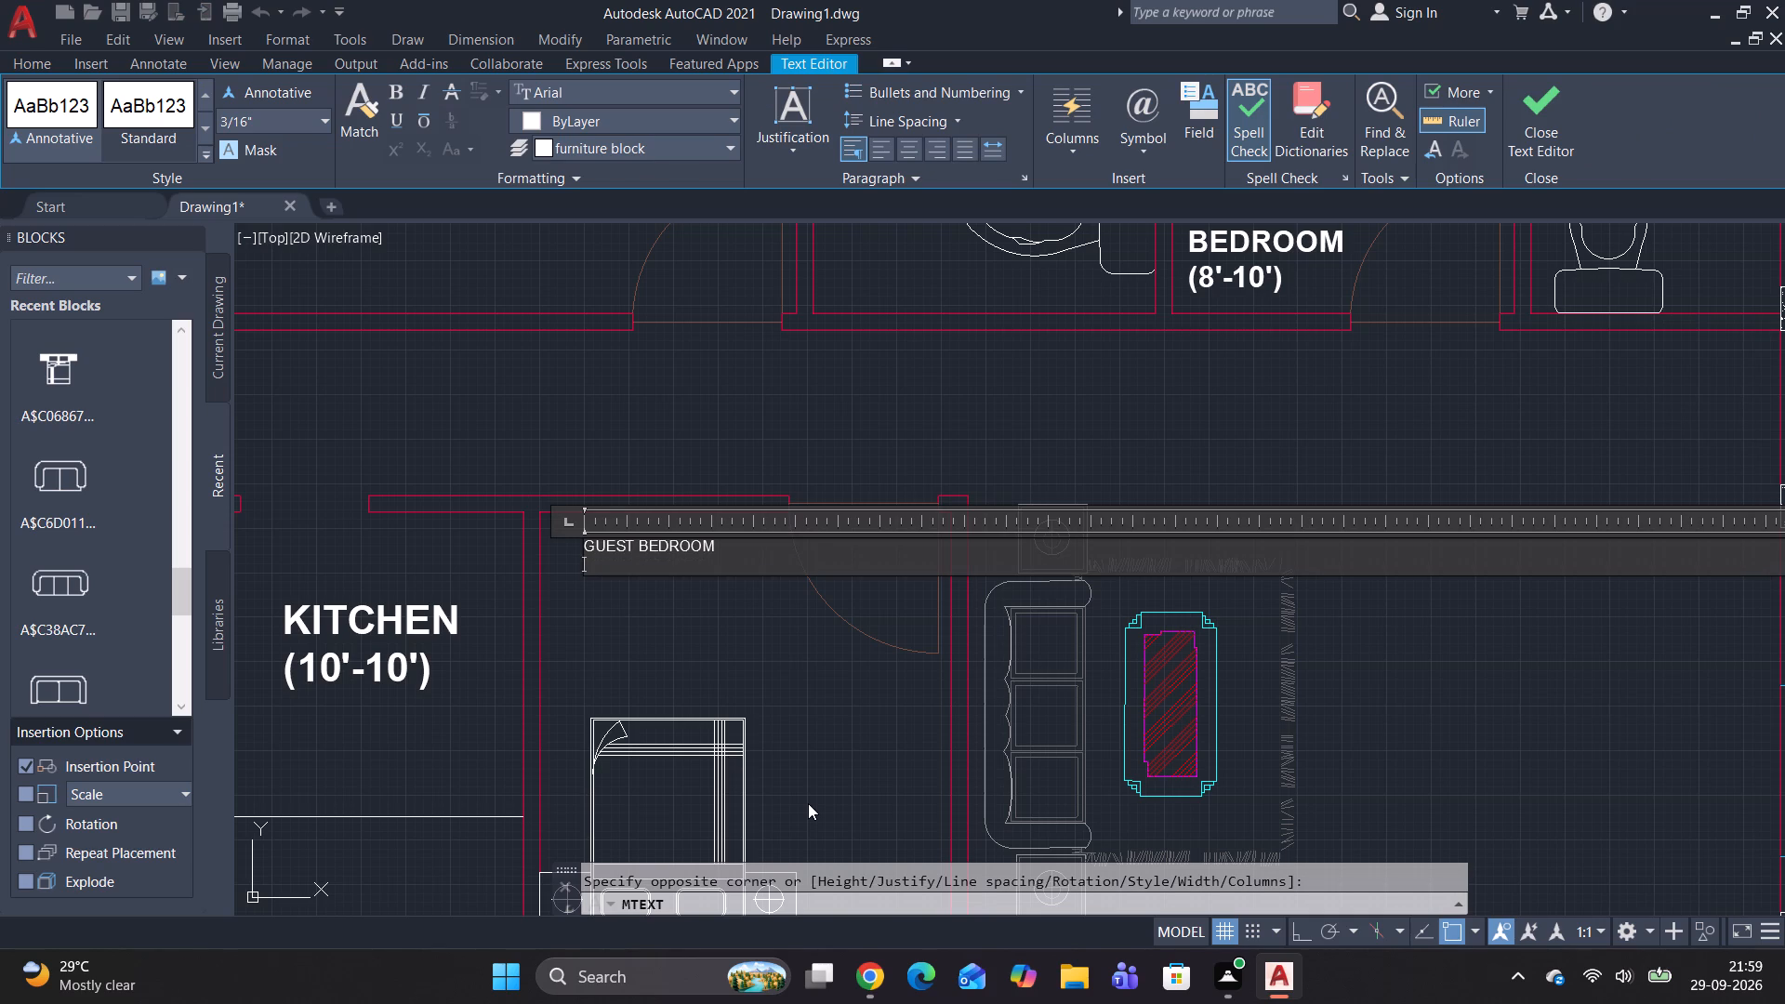
Add a second line reading "(10'-10')" to the GUEST BEDROOM label.
key(shift+parenleft)
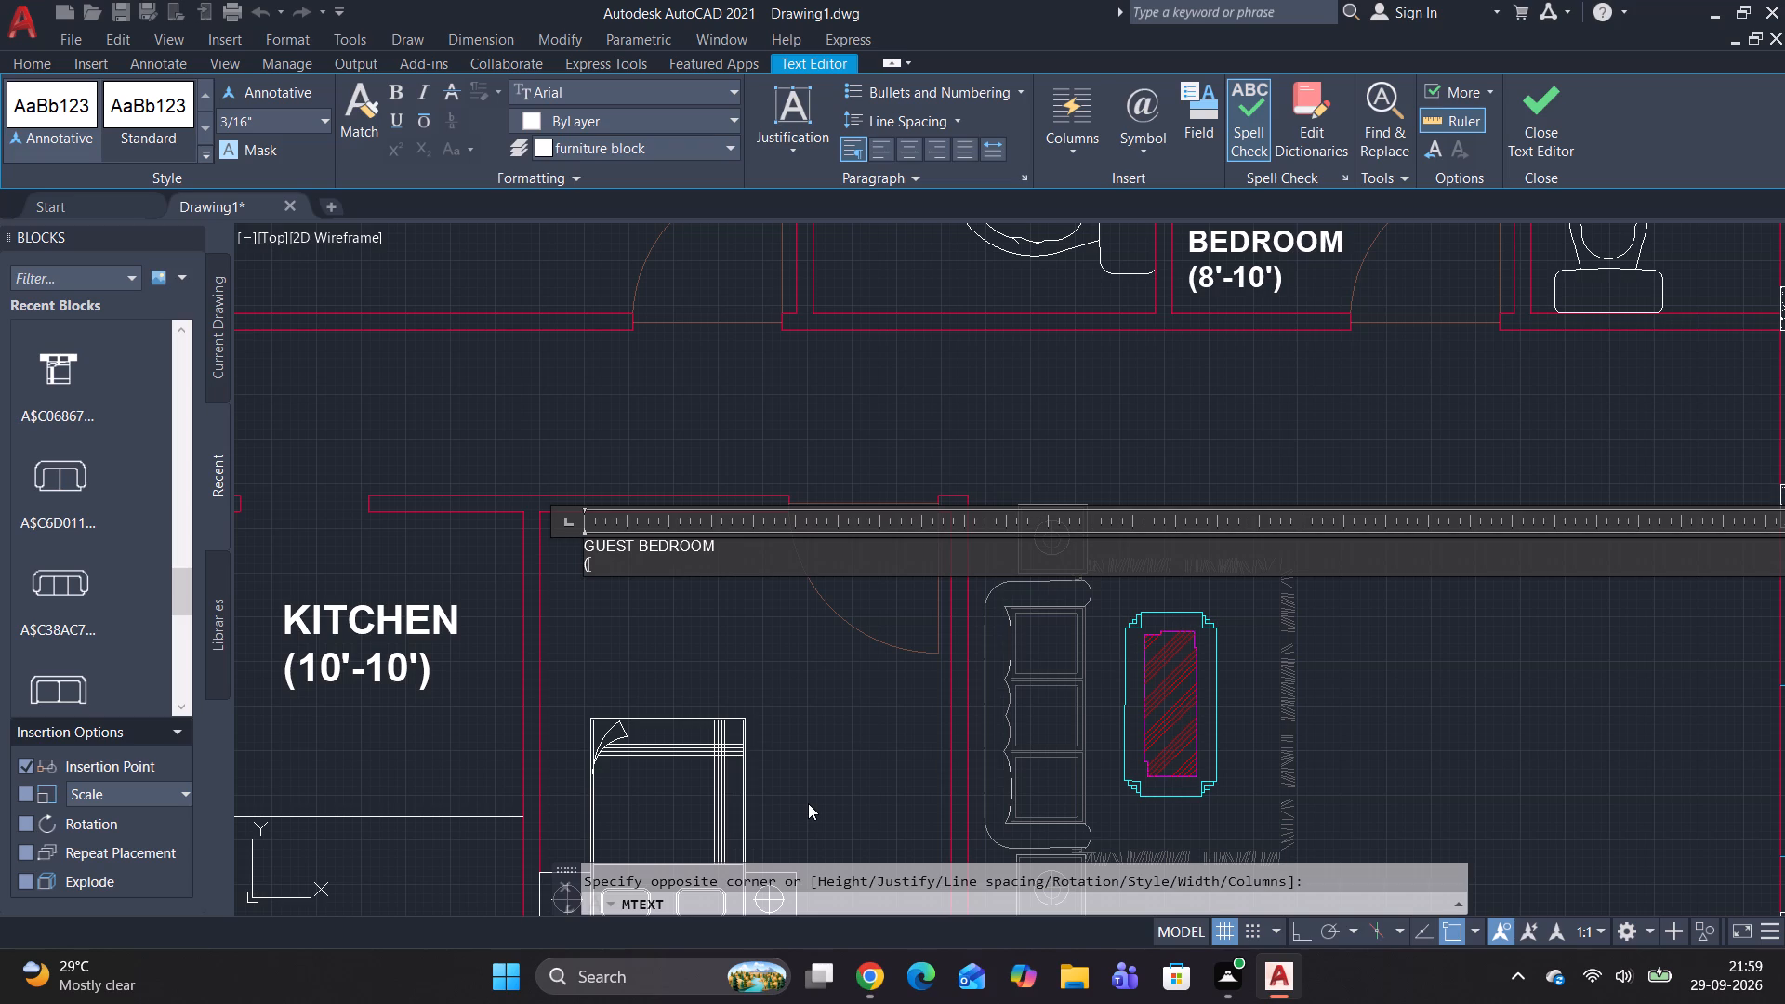
text(10)
key(minus)
key(BackSpace)
text('-10)
key(apostrophe)
key(shift+parenright)
Make all text of the GUEST BEDROOM label bold and 8 inches high, and finish editing it.
drag(581, 535, 606, 563)
drag(588, 544, 676, 593)
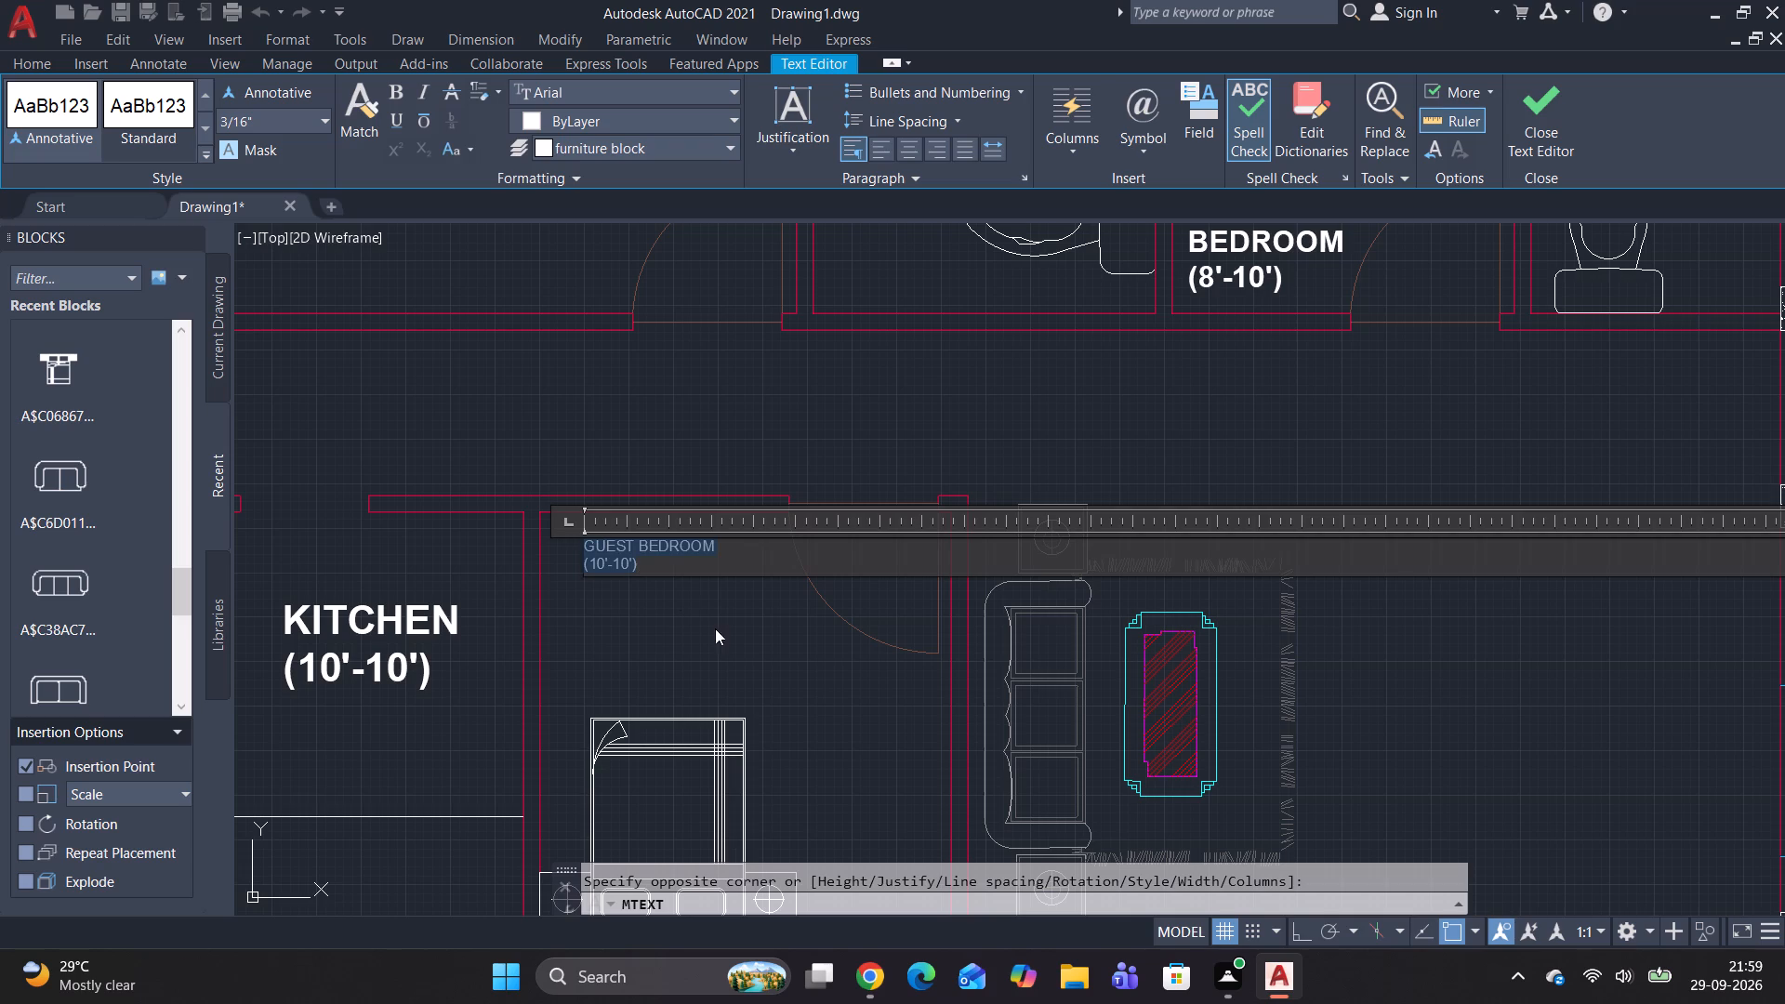
click(390, 88)
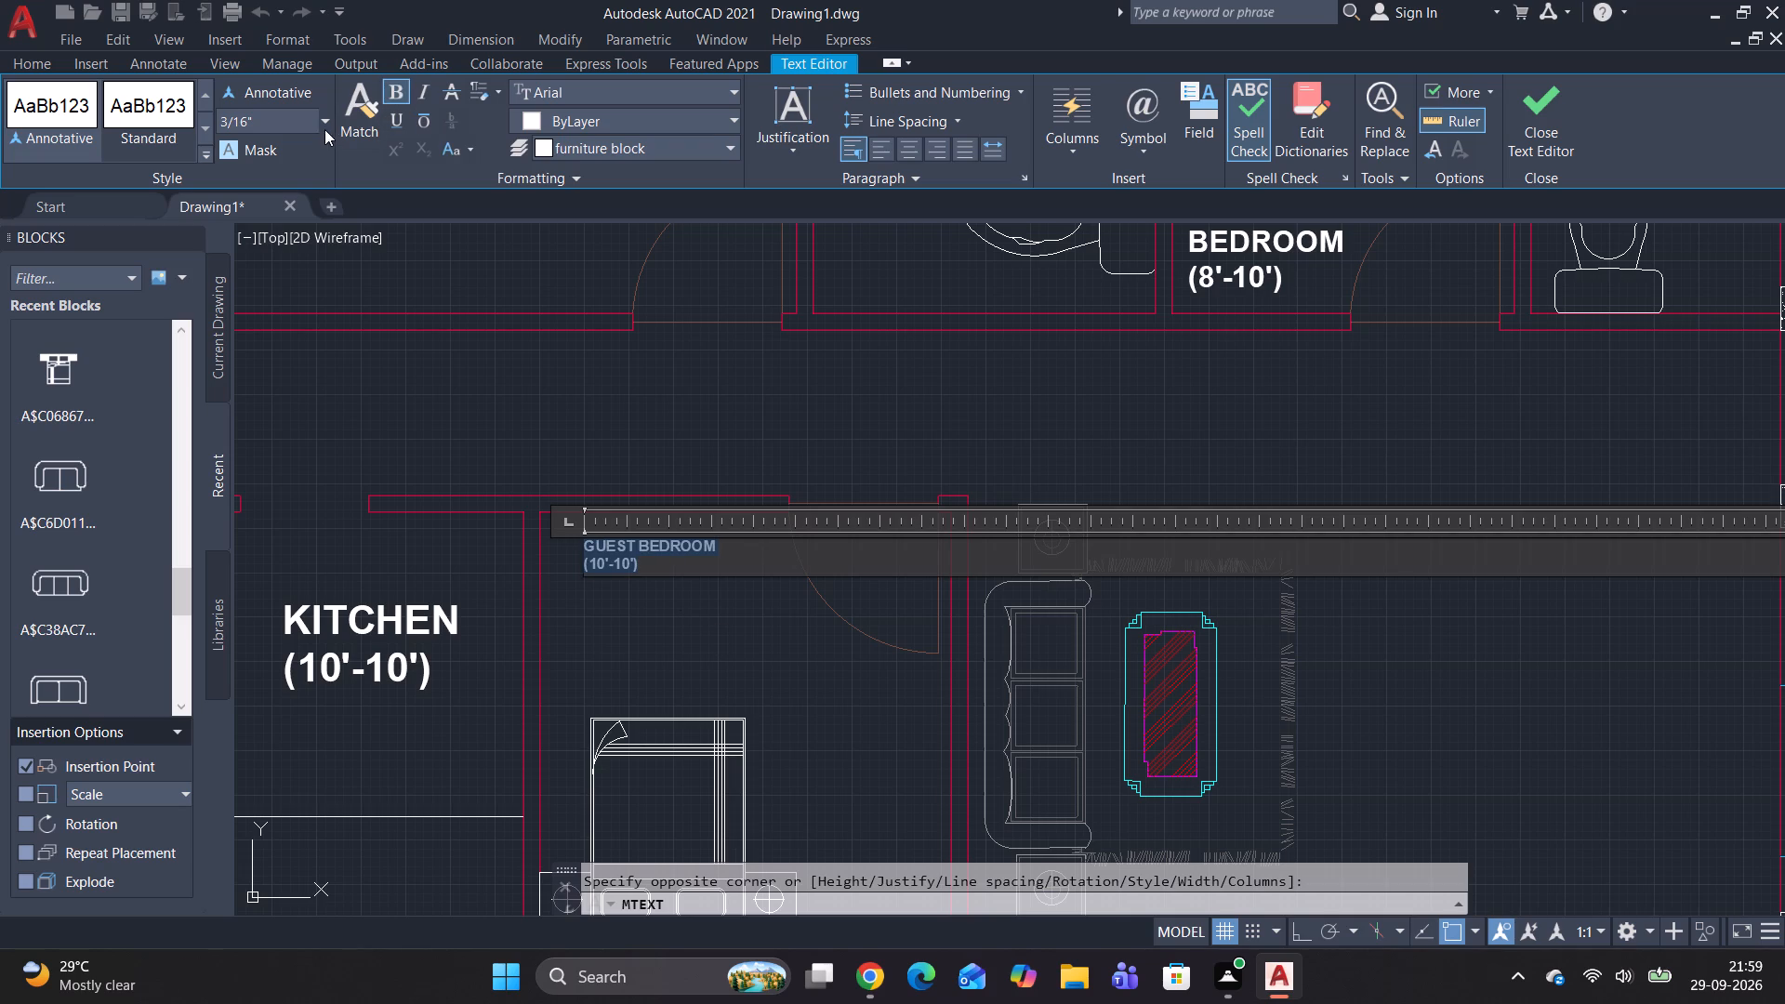
click(324, 128)
click(292, 223)
click(479, 383)
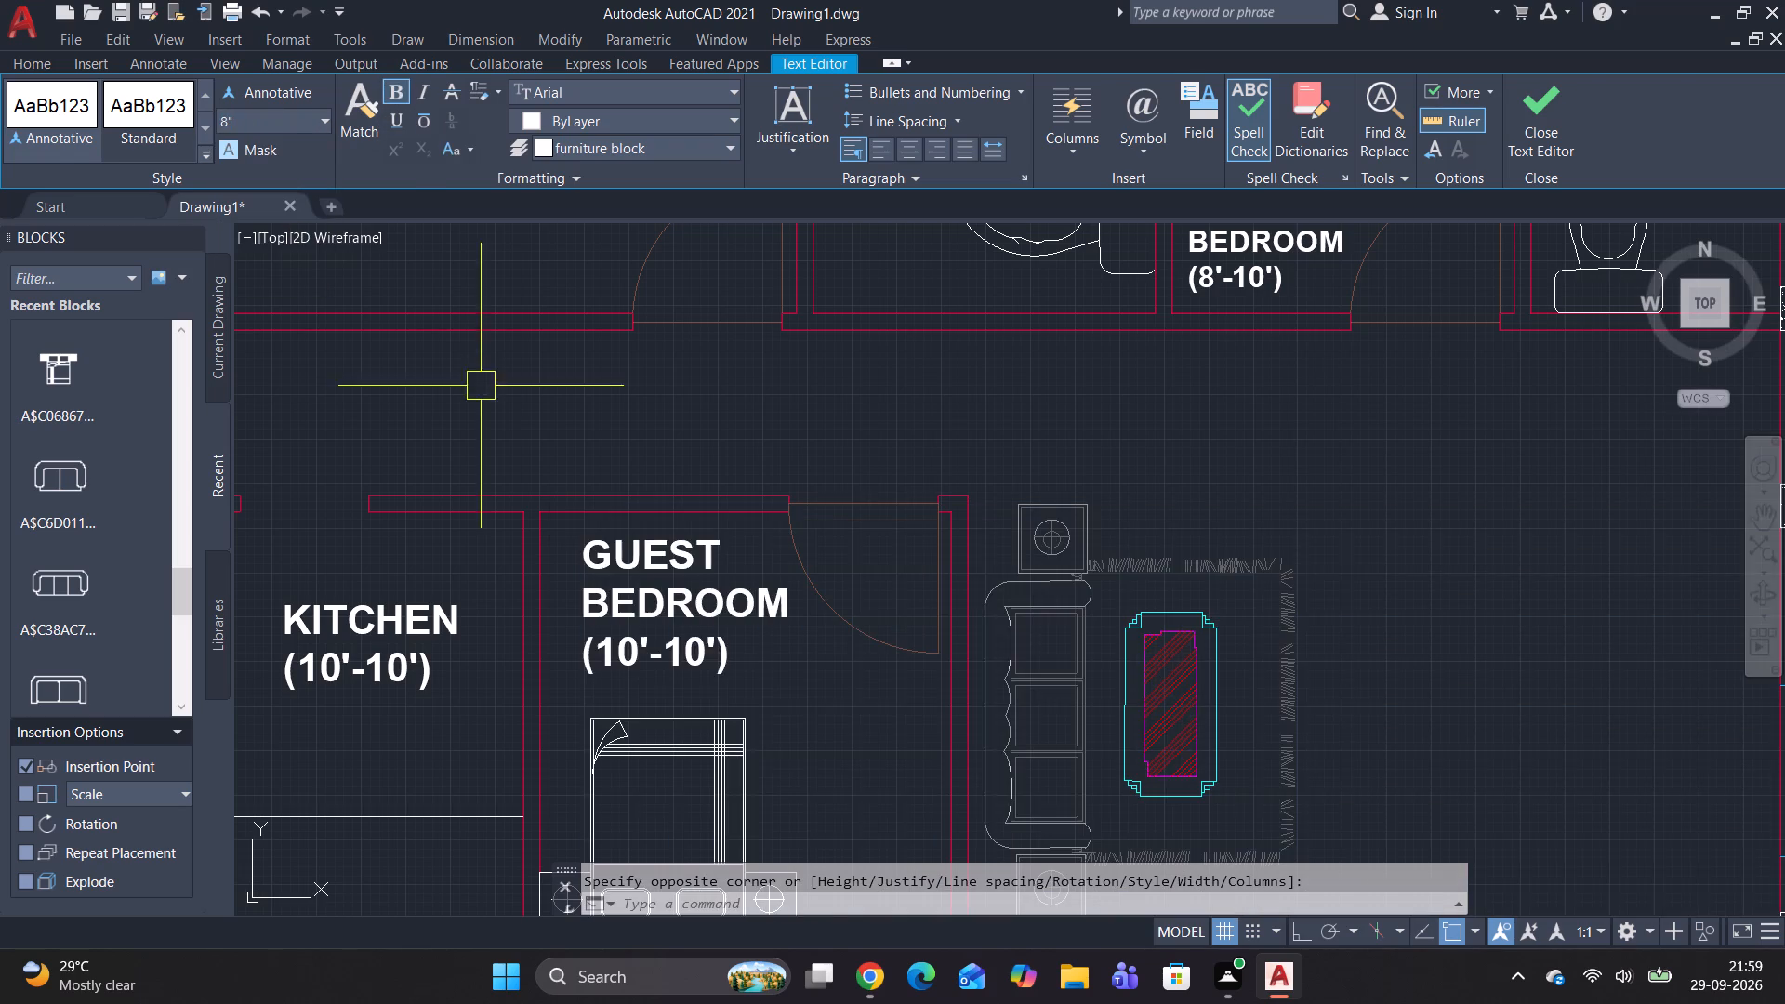
Start a multiline text reading "HALL" in the open area east of the rug and leave it with its size line unfinished.
scroll(736, 534, down, 2)
middle_drag(978, 641, 736, 636)
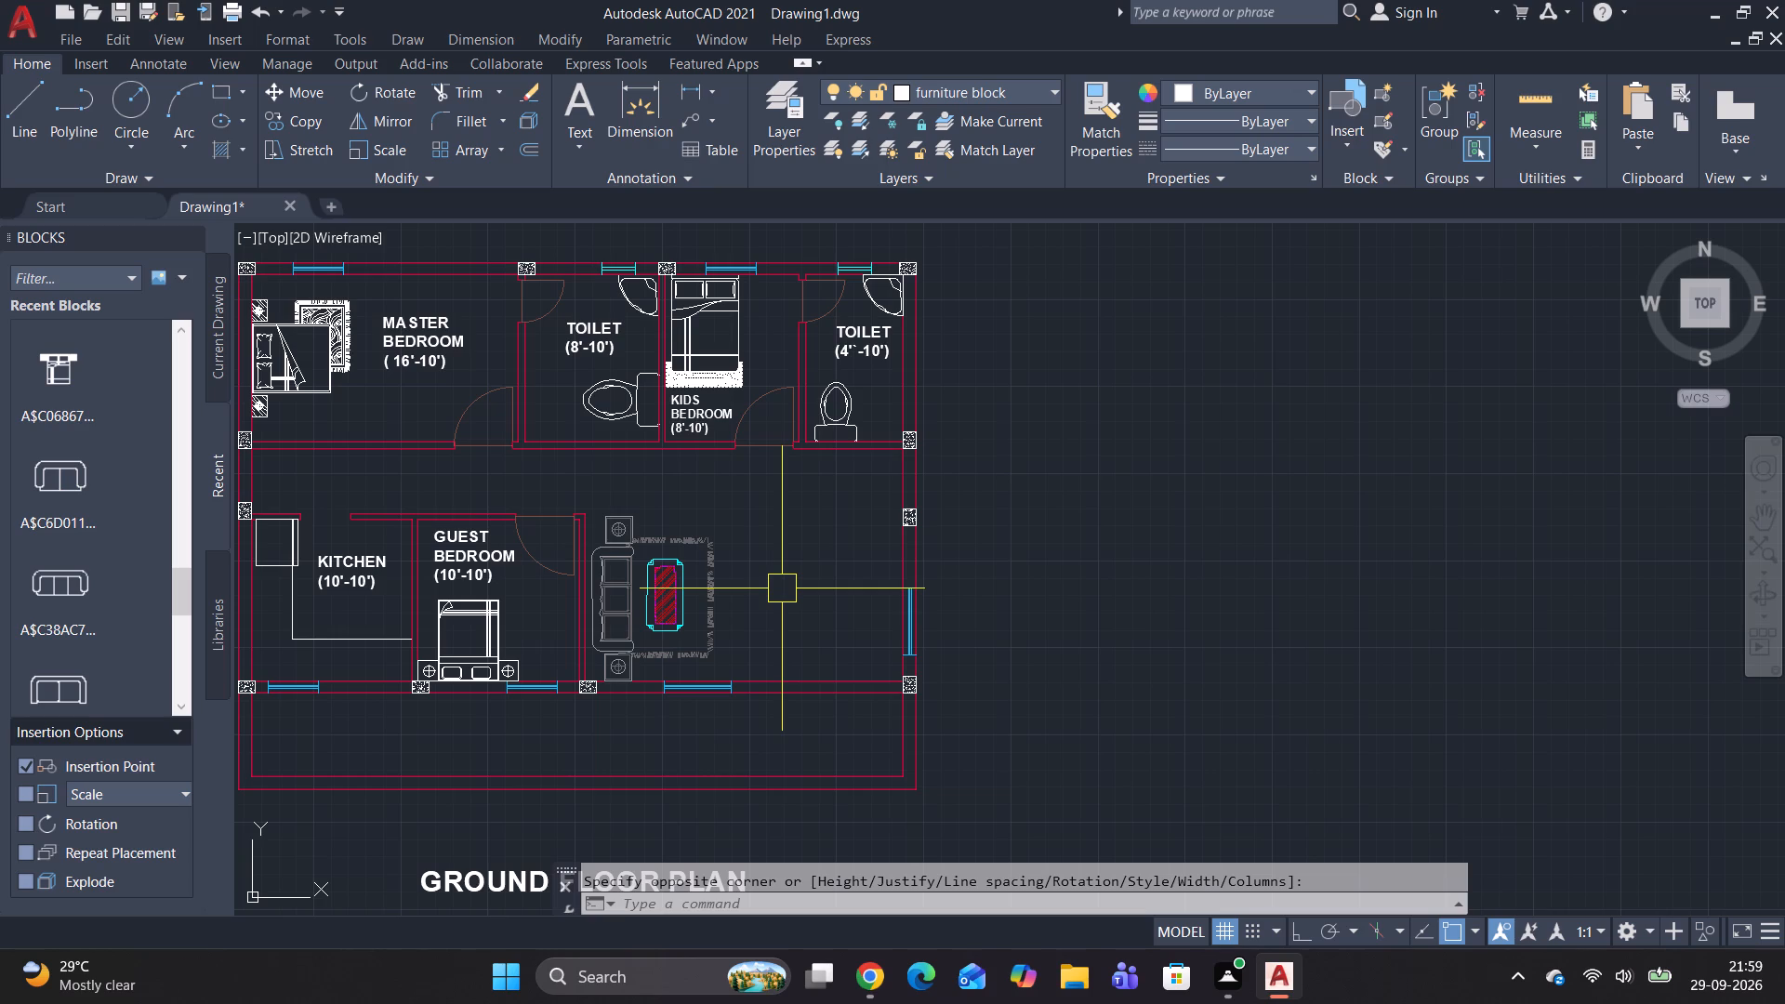
text(MT)
key(space)
scroll(782, 588, up, 1)
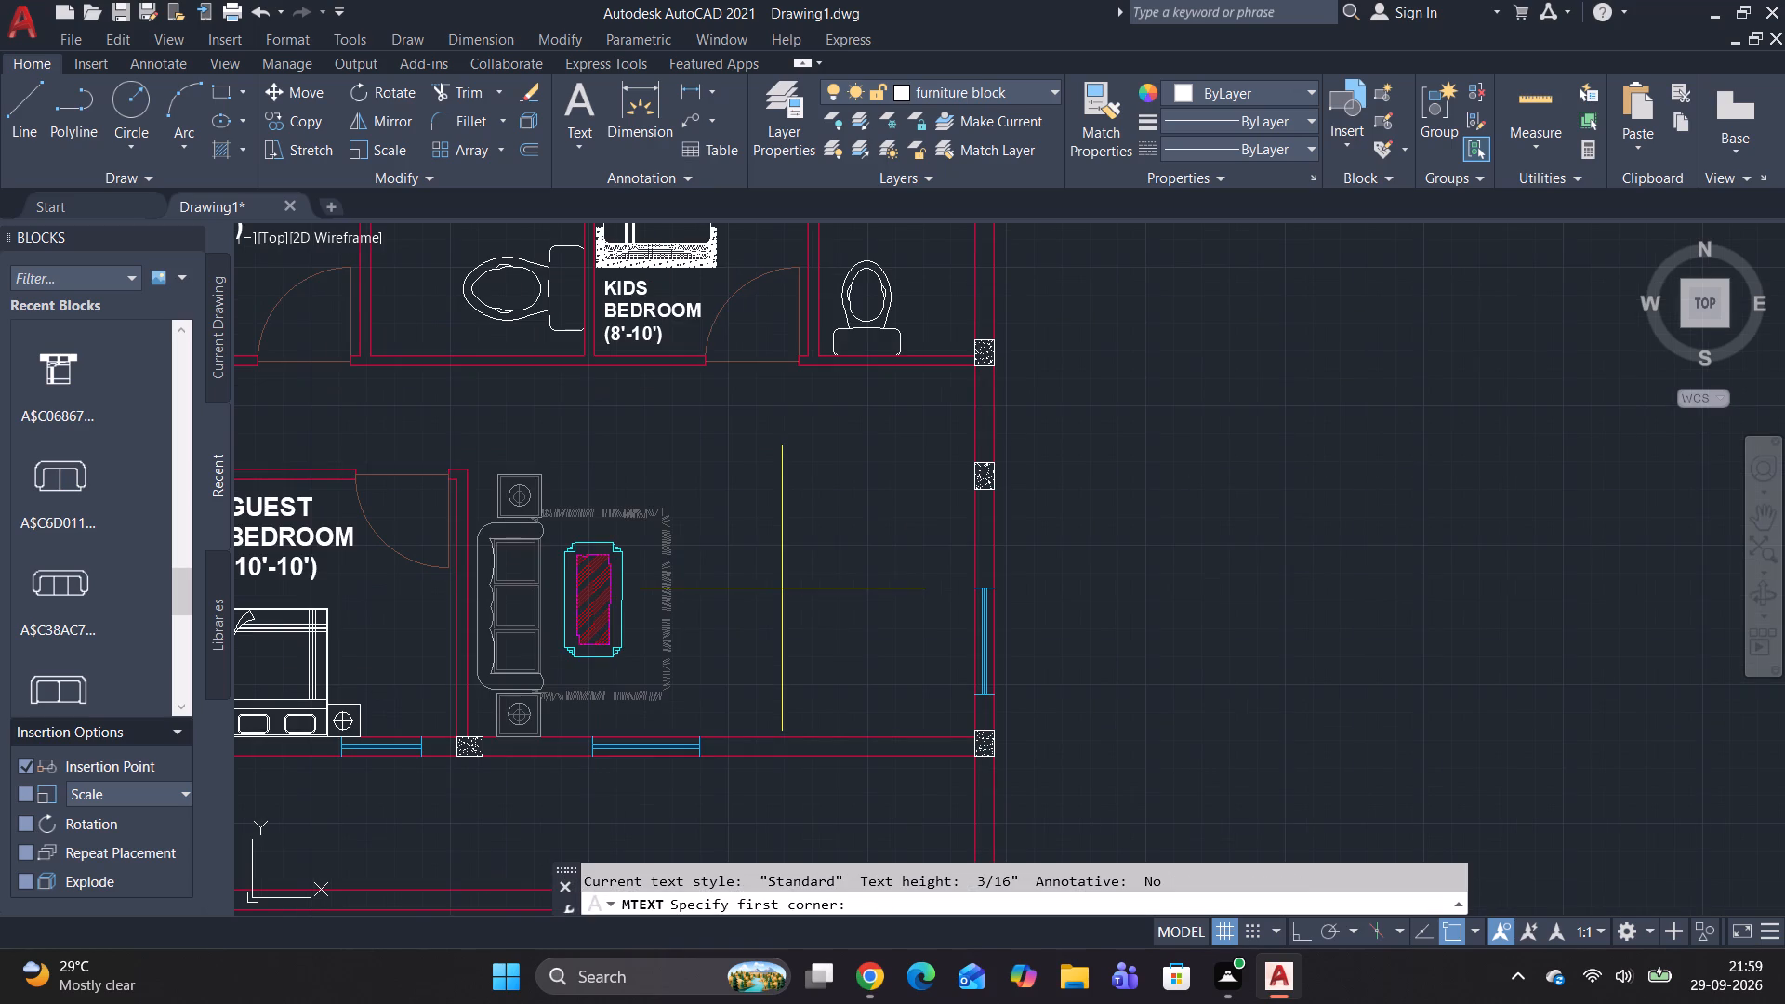
click(733, 531)
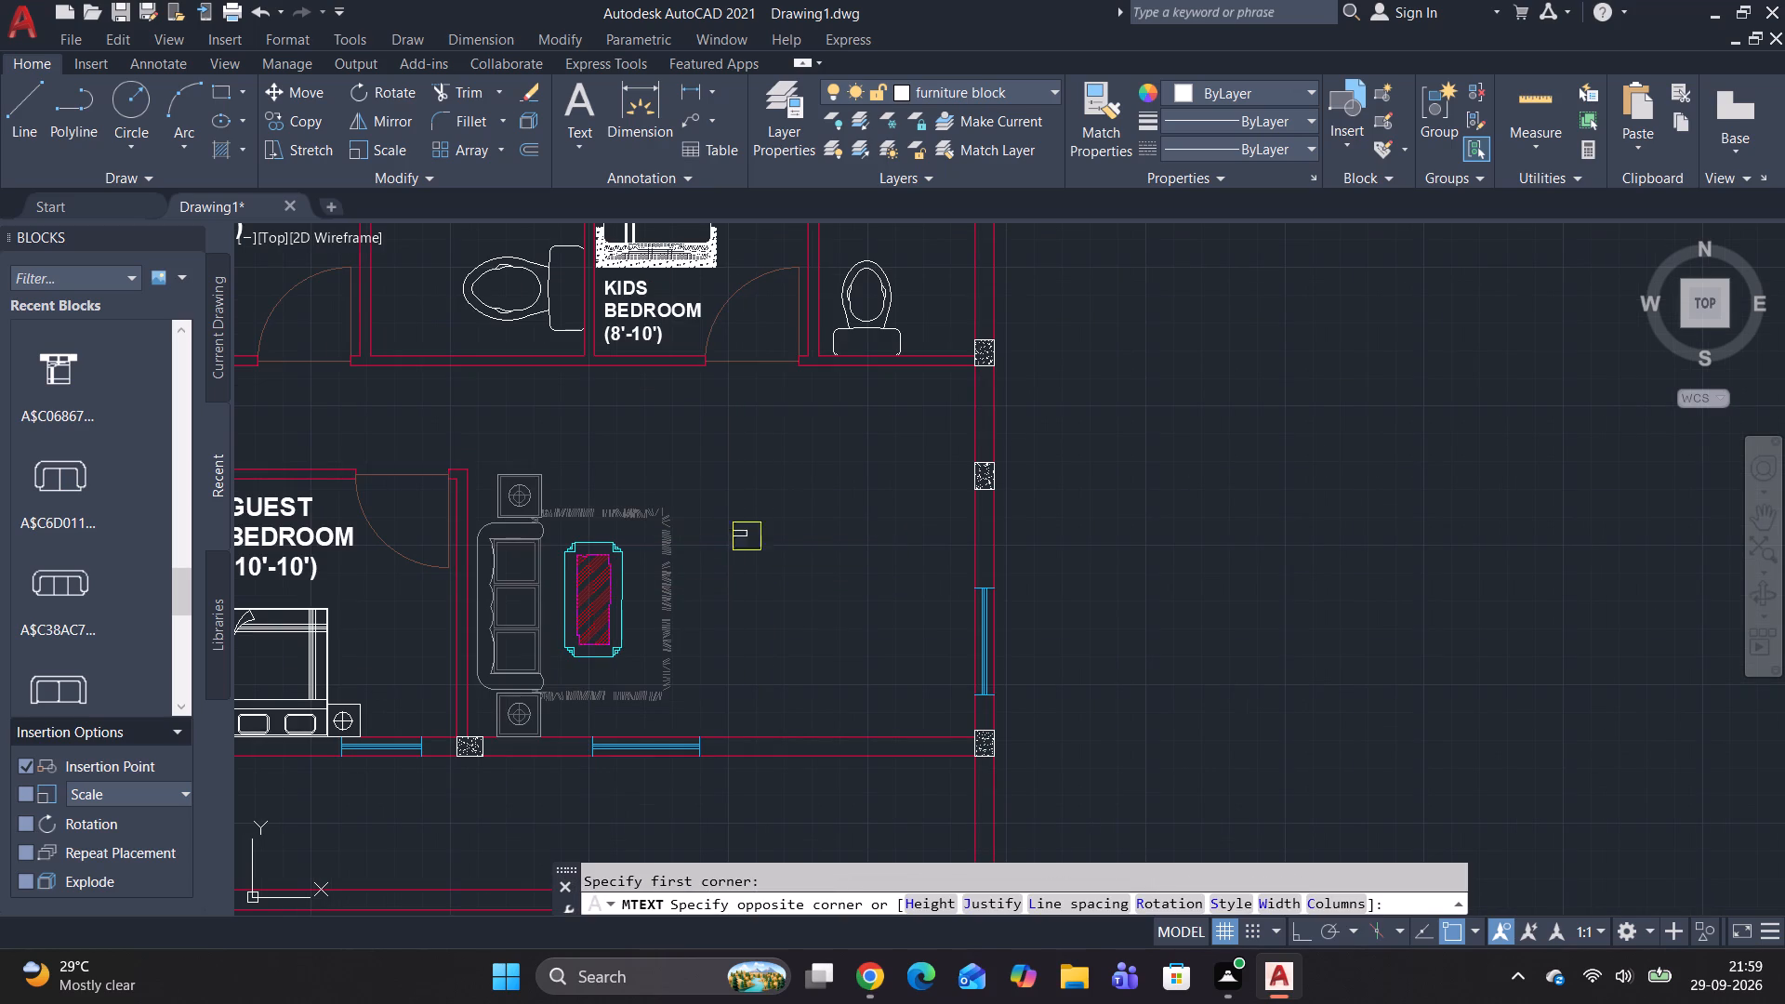
click(927, 608)
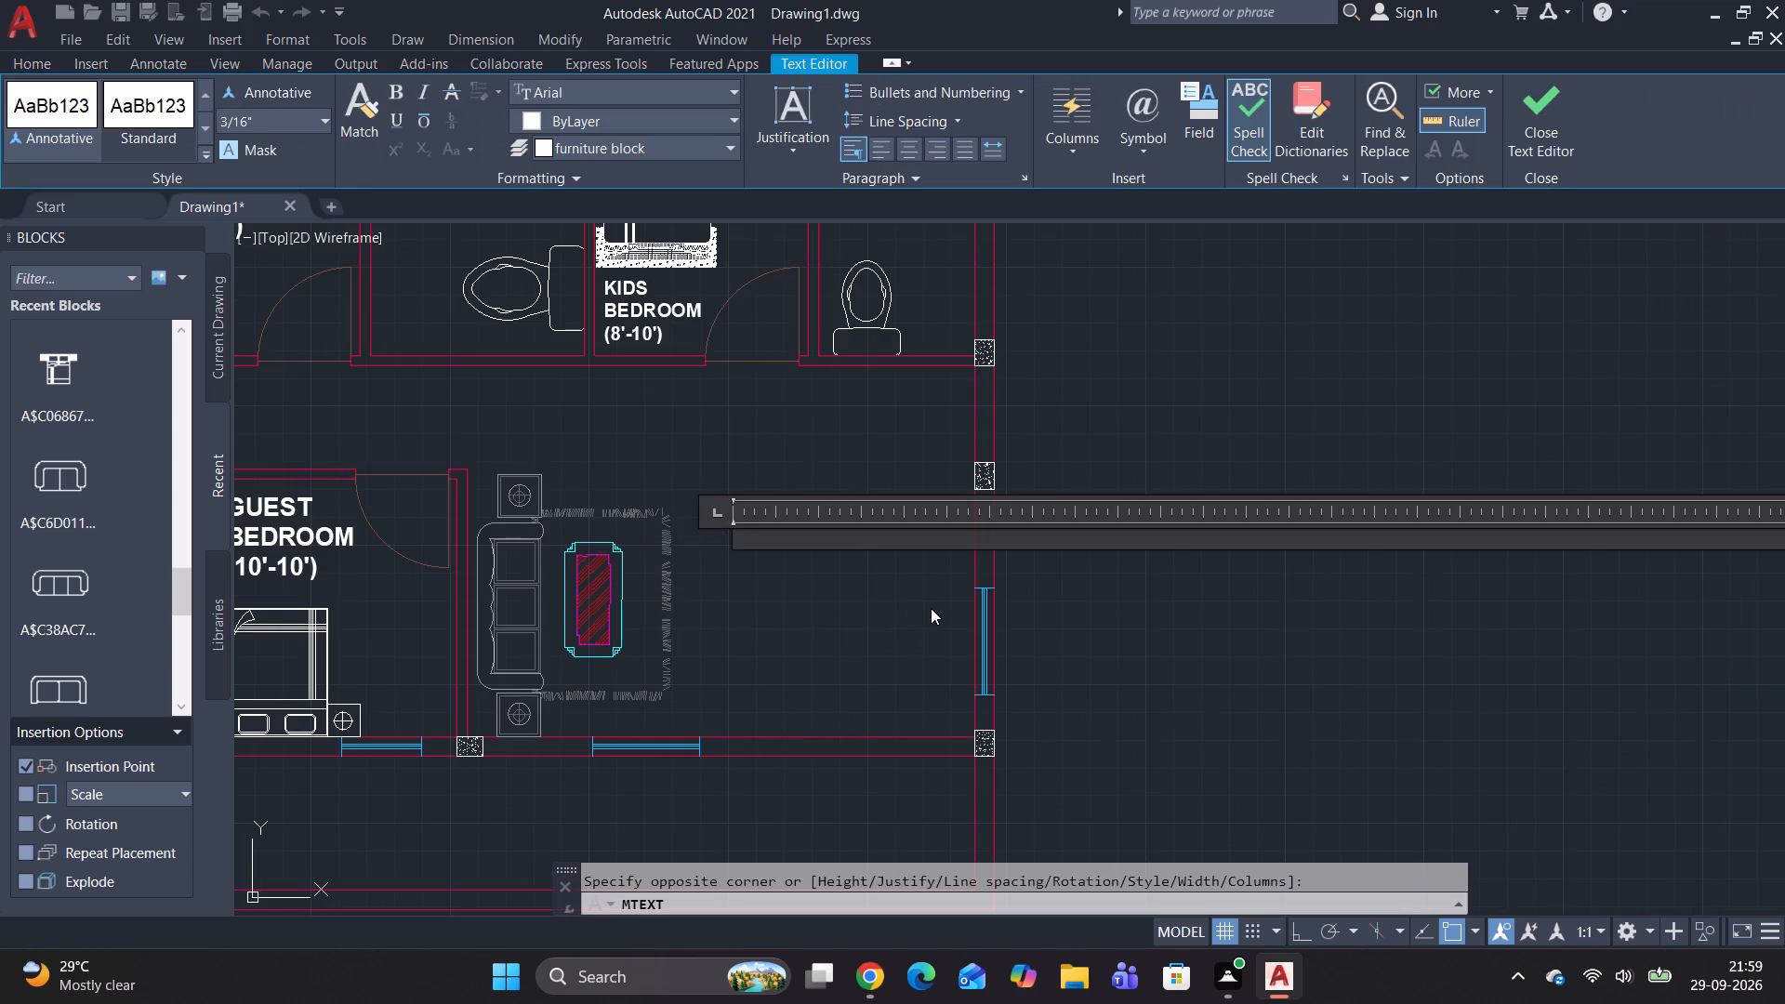
text(HALL)
key(Return)
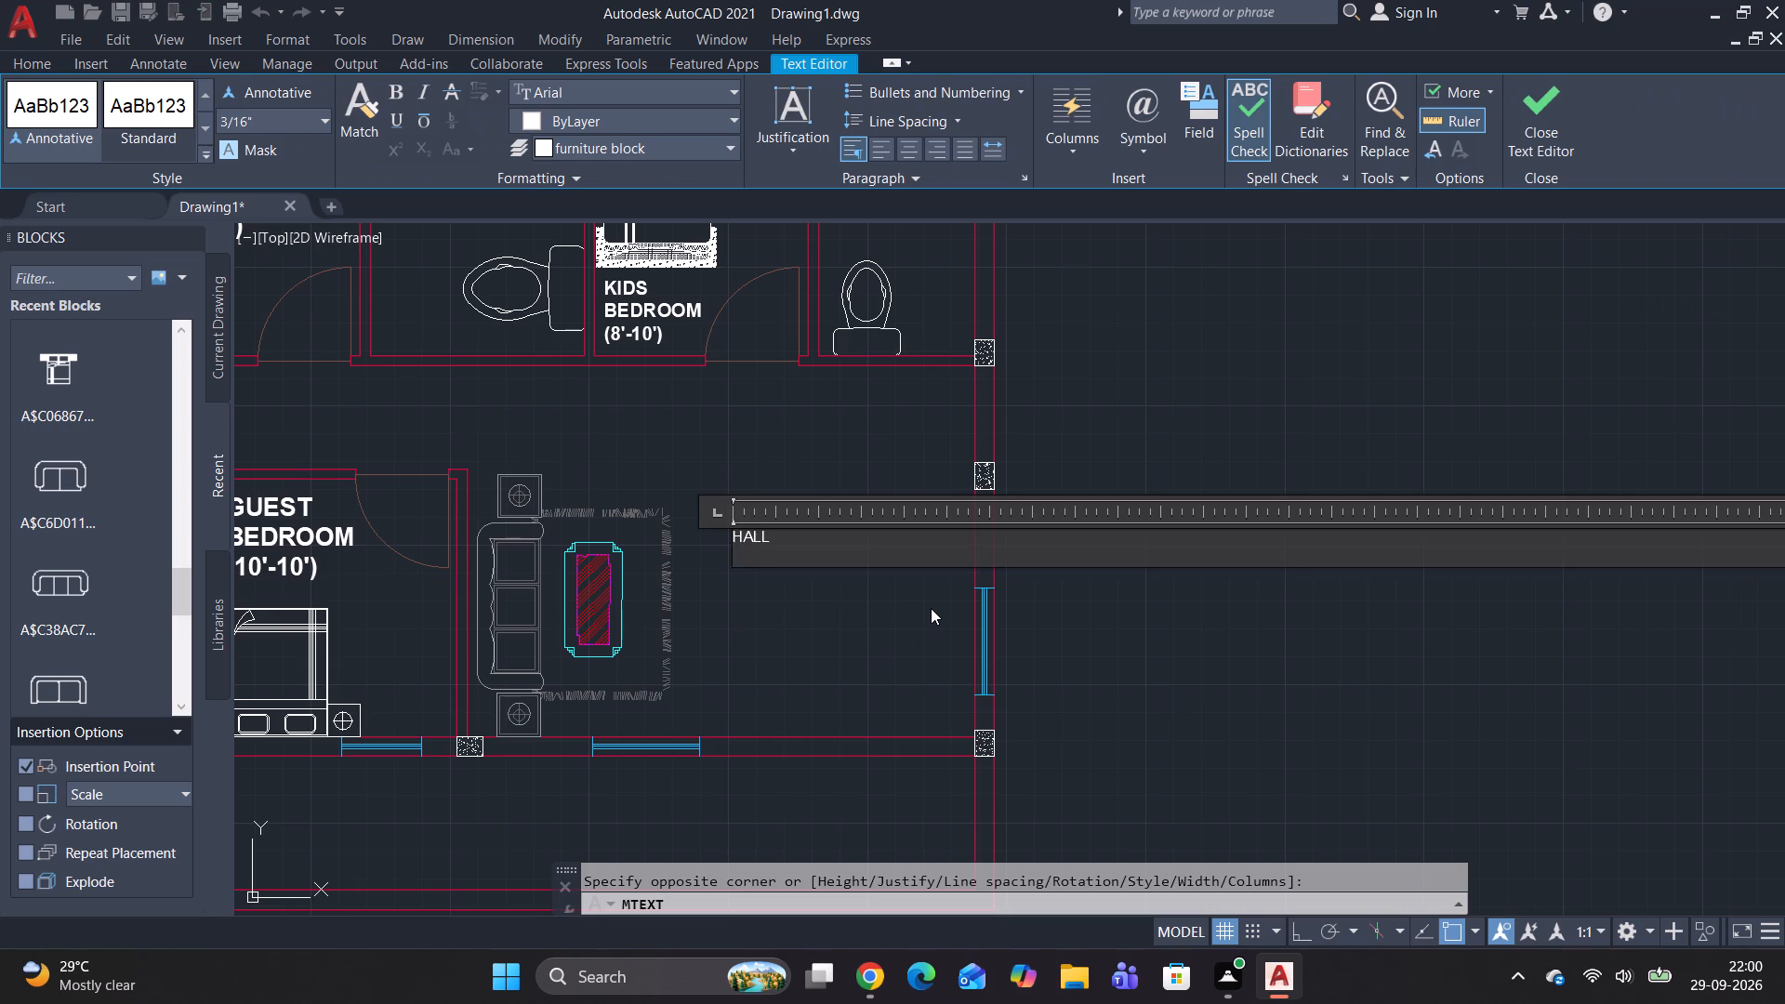
key(shift+parenleft)
text(DI)
key(BackSpace)
key(Escape)
Measure the hall's depth along the wall behind the sofa, between the wall's end and the lower wall, without placing a dimension.
text(DIM)
key(space)
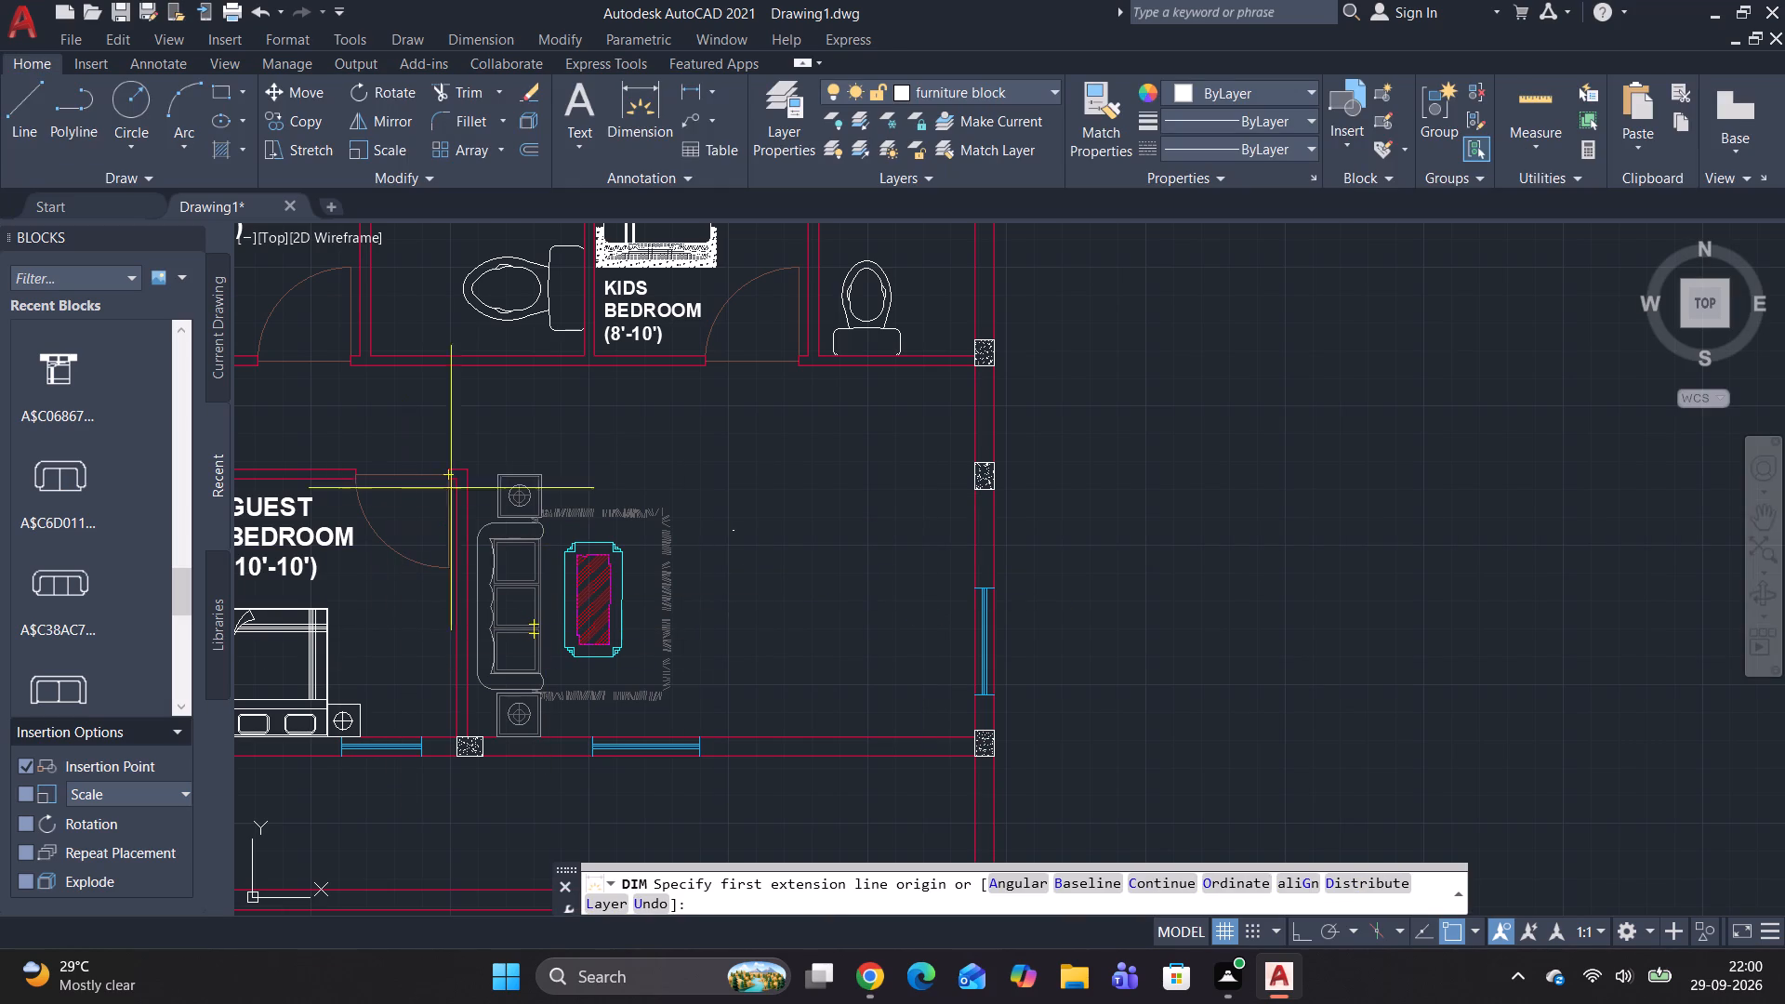
click(467, 464)
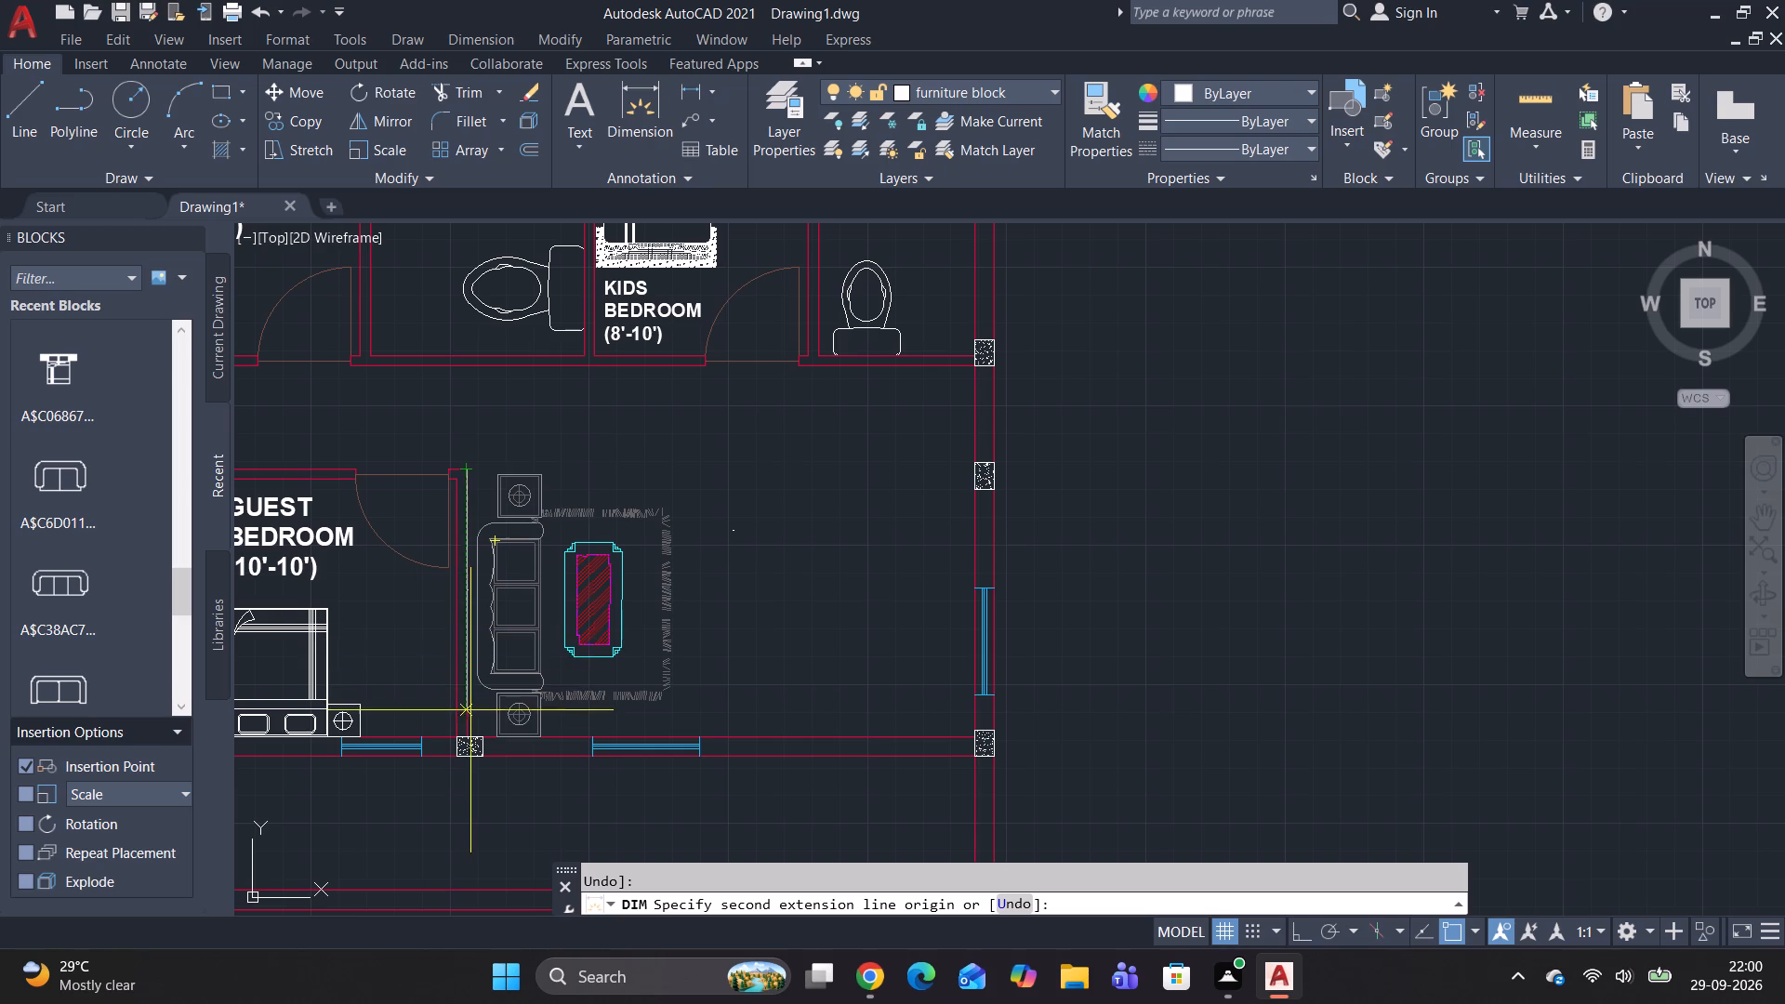
click(461, 735)
scroll(535, 621, up, 4)
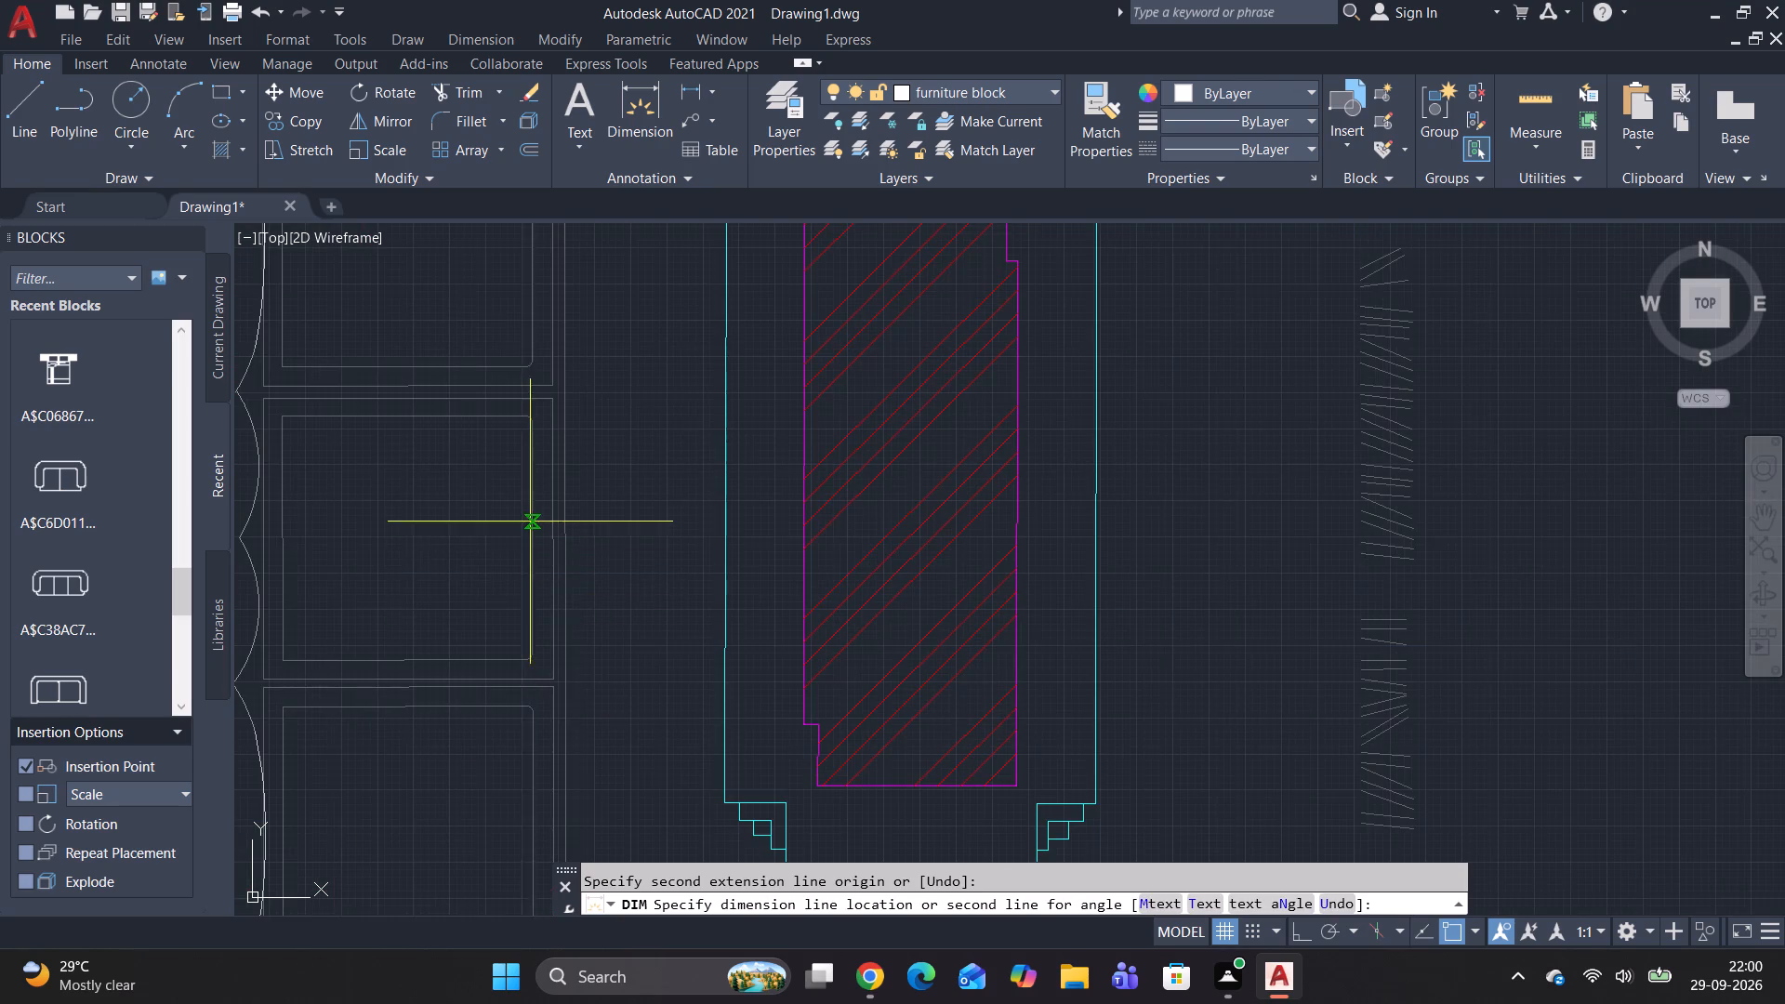
scroll(530, 518, up, 7)
scroll(530, 518, down, 14)
scroll(530, 518, up, 1)
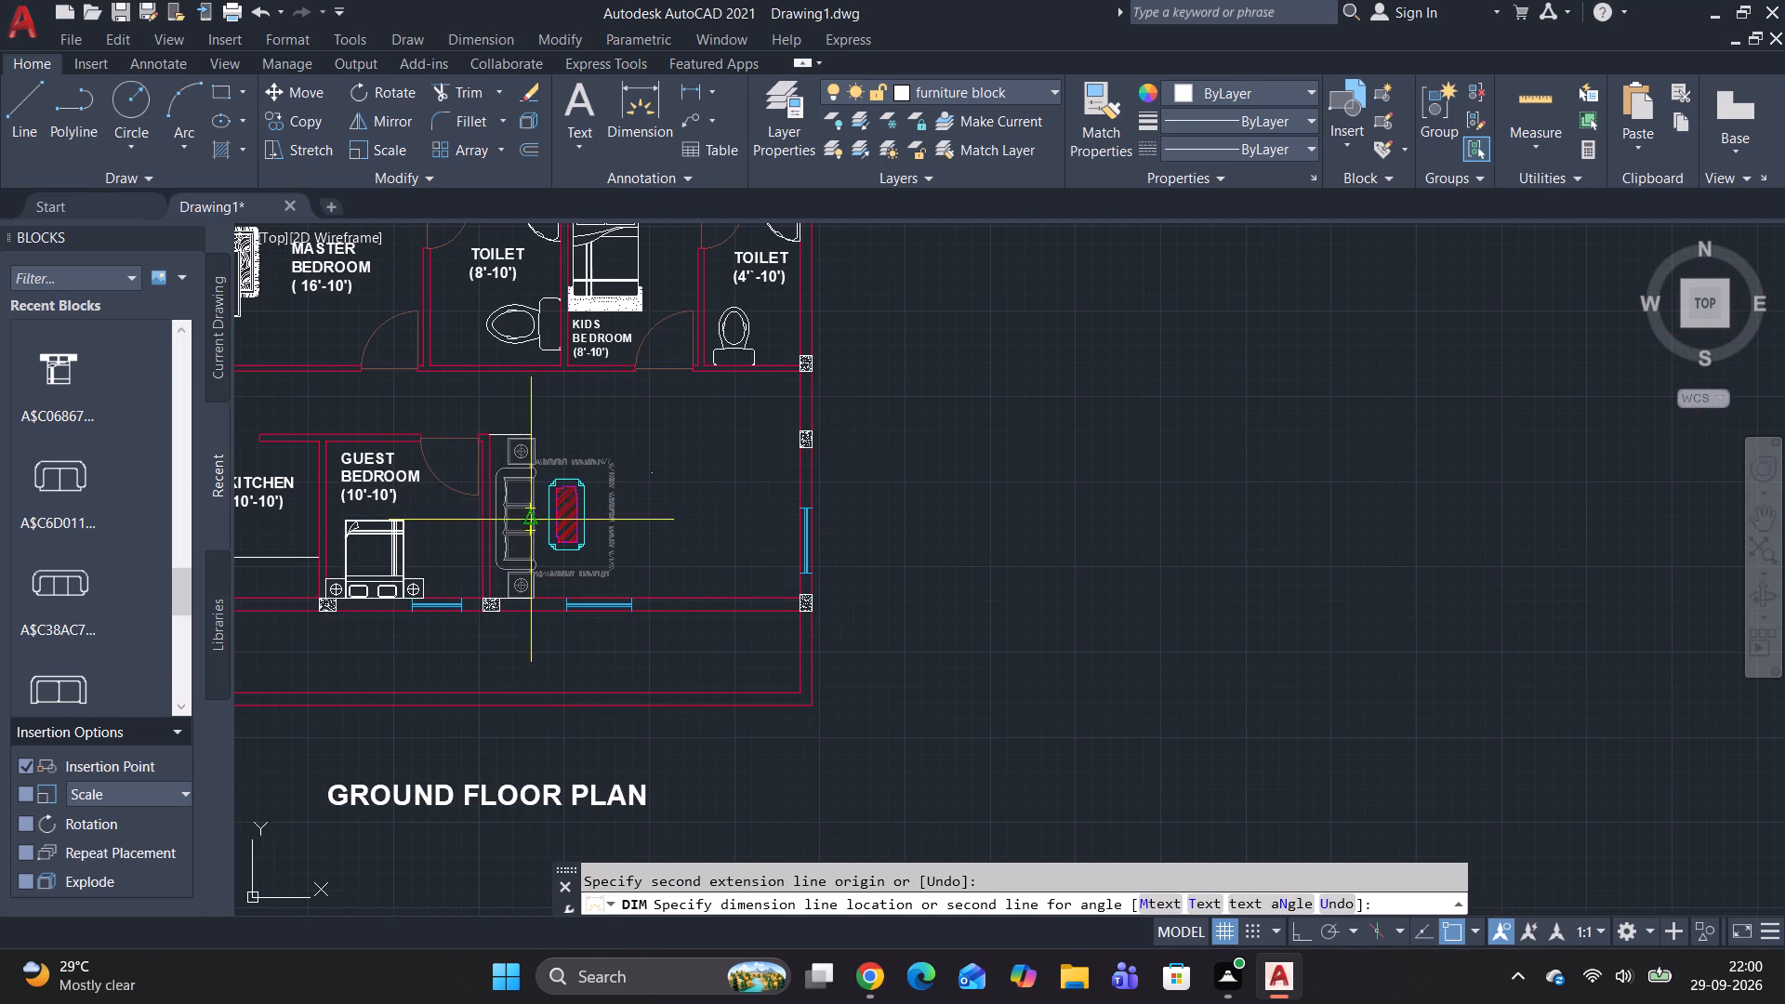
key(Escape)
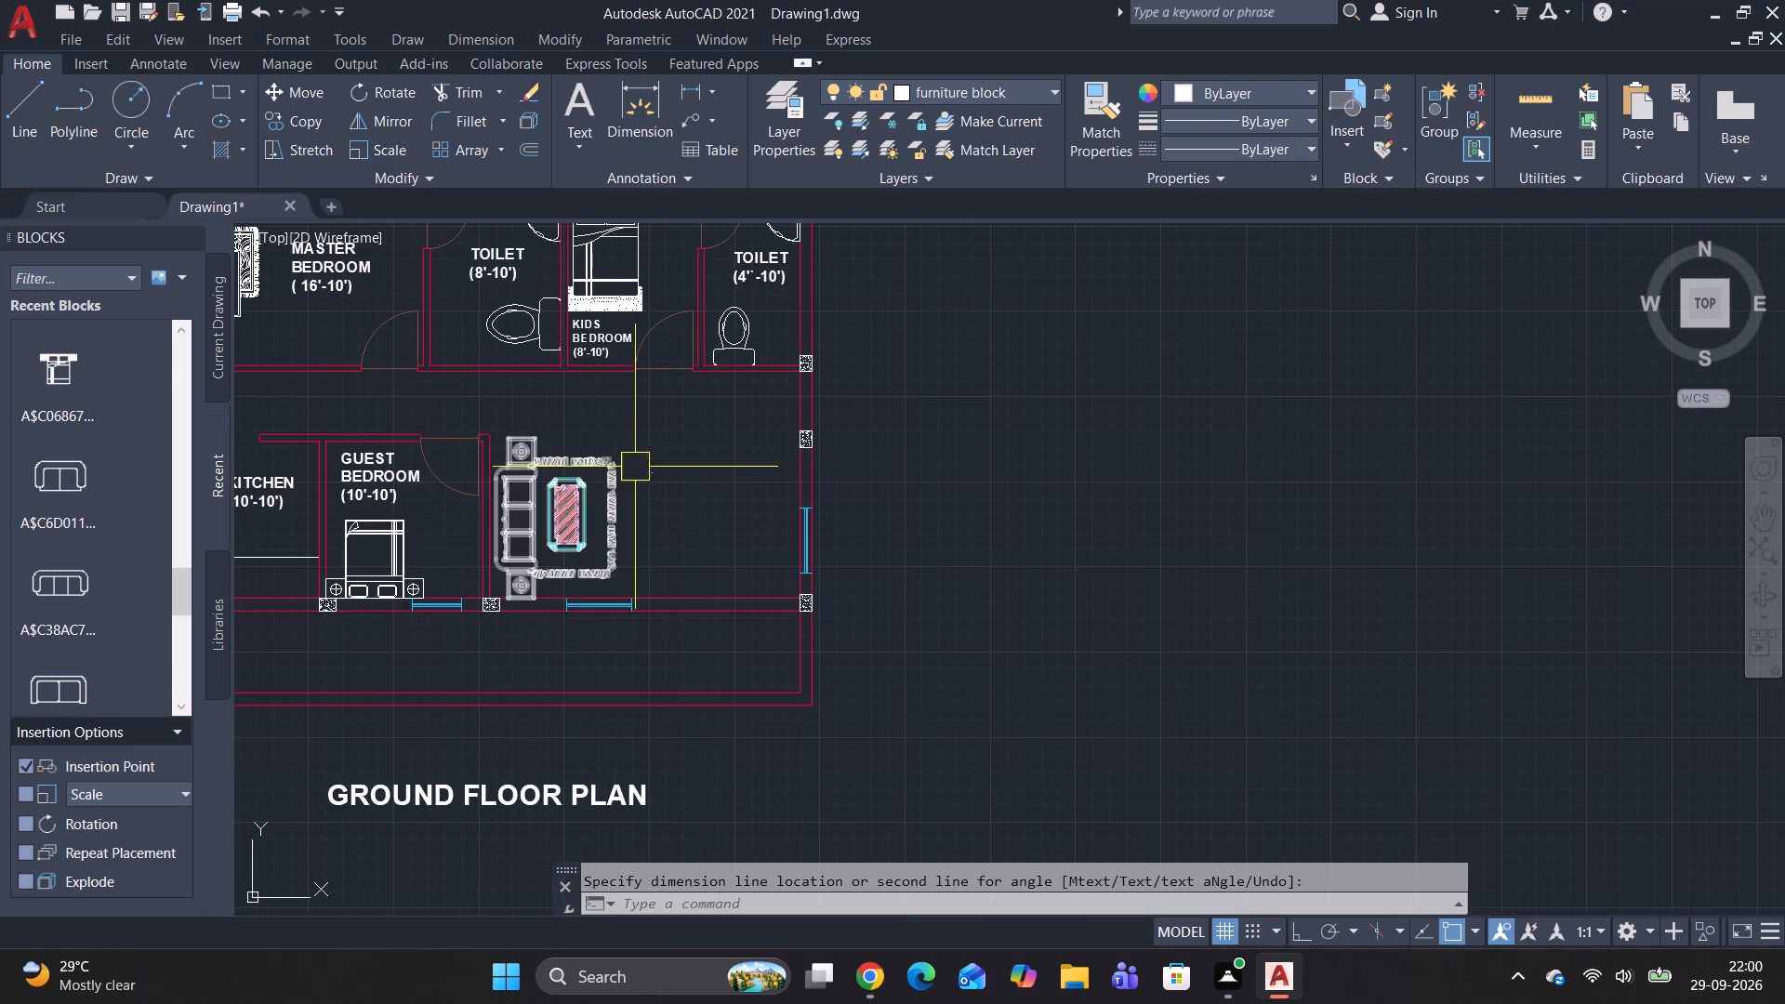
Reopen the HALL label and complete its second line as "(19'-14')".
scroll(637, 470, up, 3)
double_click(676, 473)
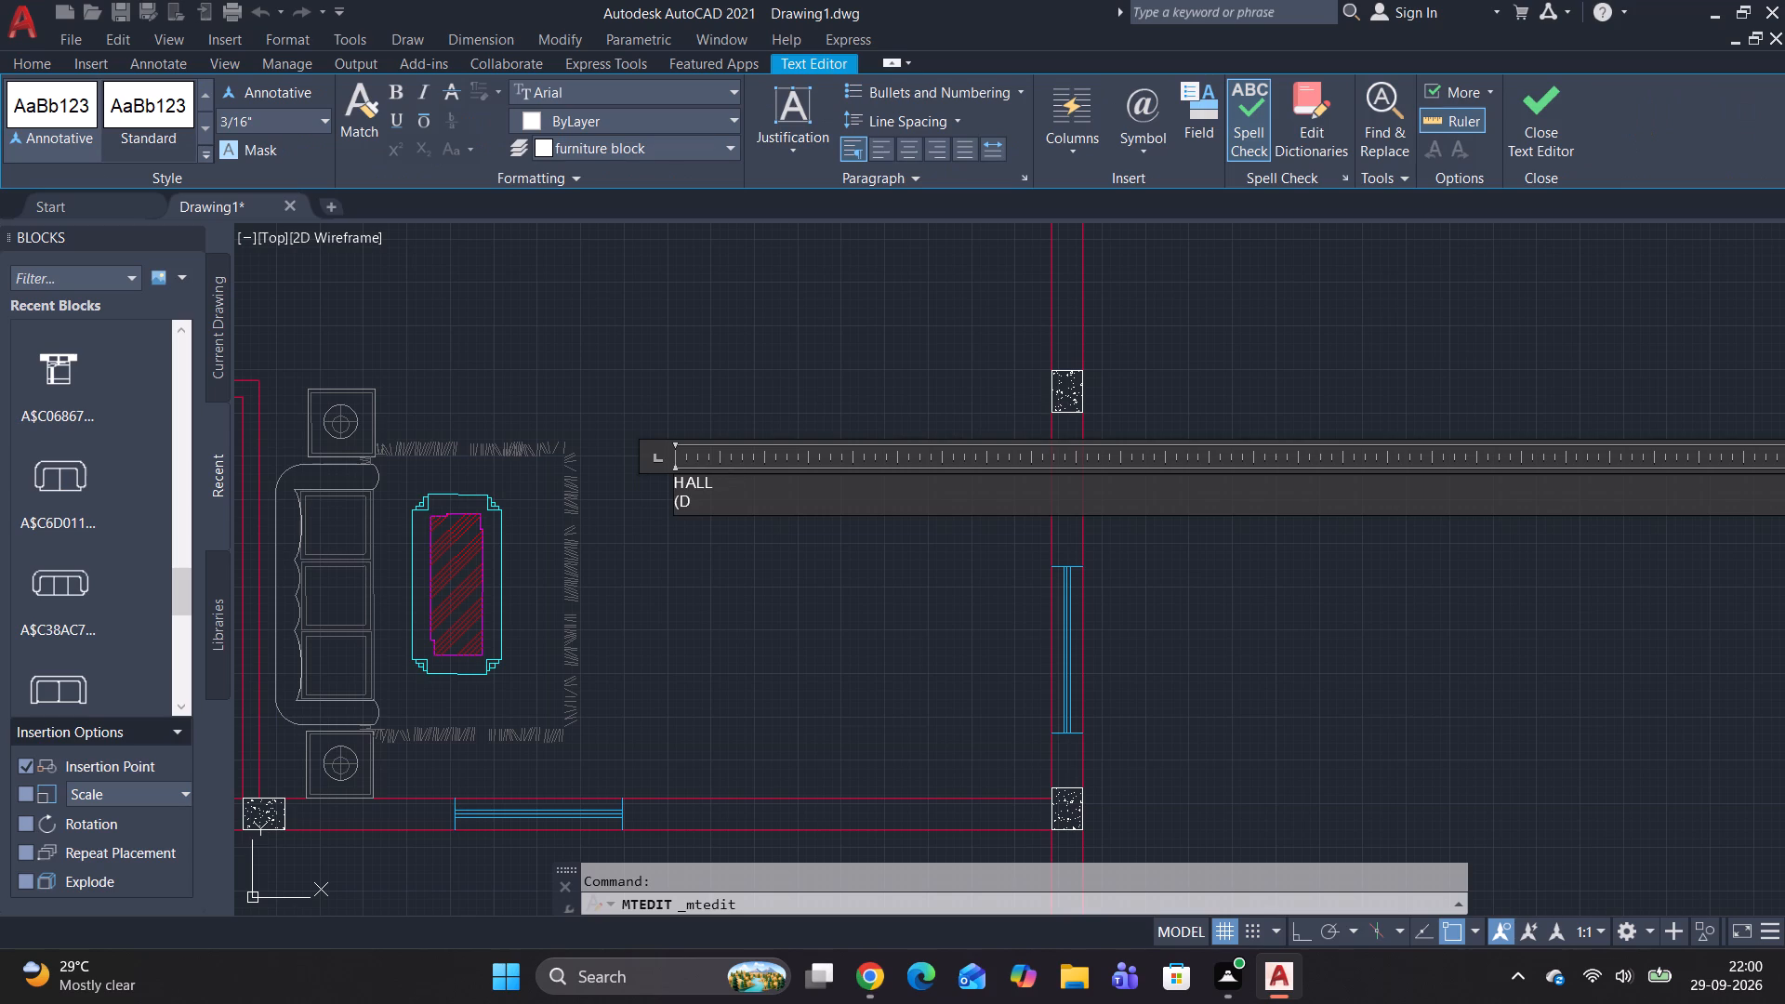
click(714, 507)
key(BackSpace)
key(1)
key(BackSpace)
text(19)
key(apostrophe)
key(minus)
key(1)
key(4)
key(apostrophe)
key(shift+parenright)
Make all text of the HALL label bold and 8 inches high, and finish editing it.
drag(677, 485, 806, 520)
click(367, 92)
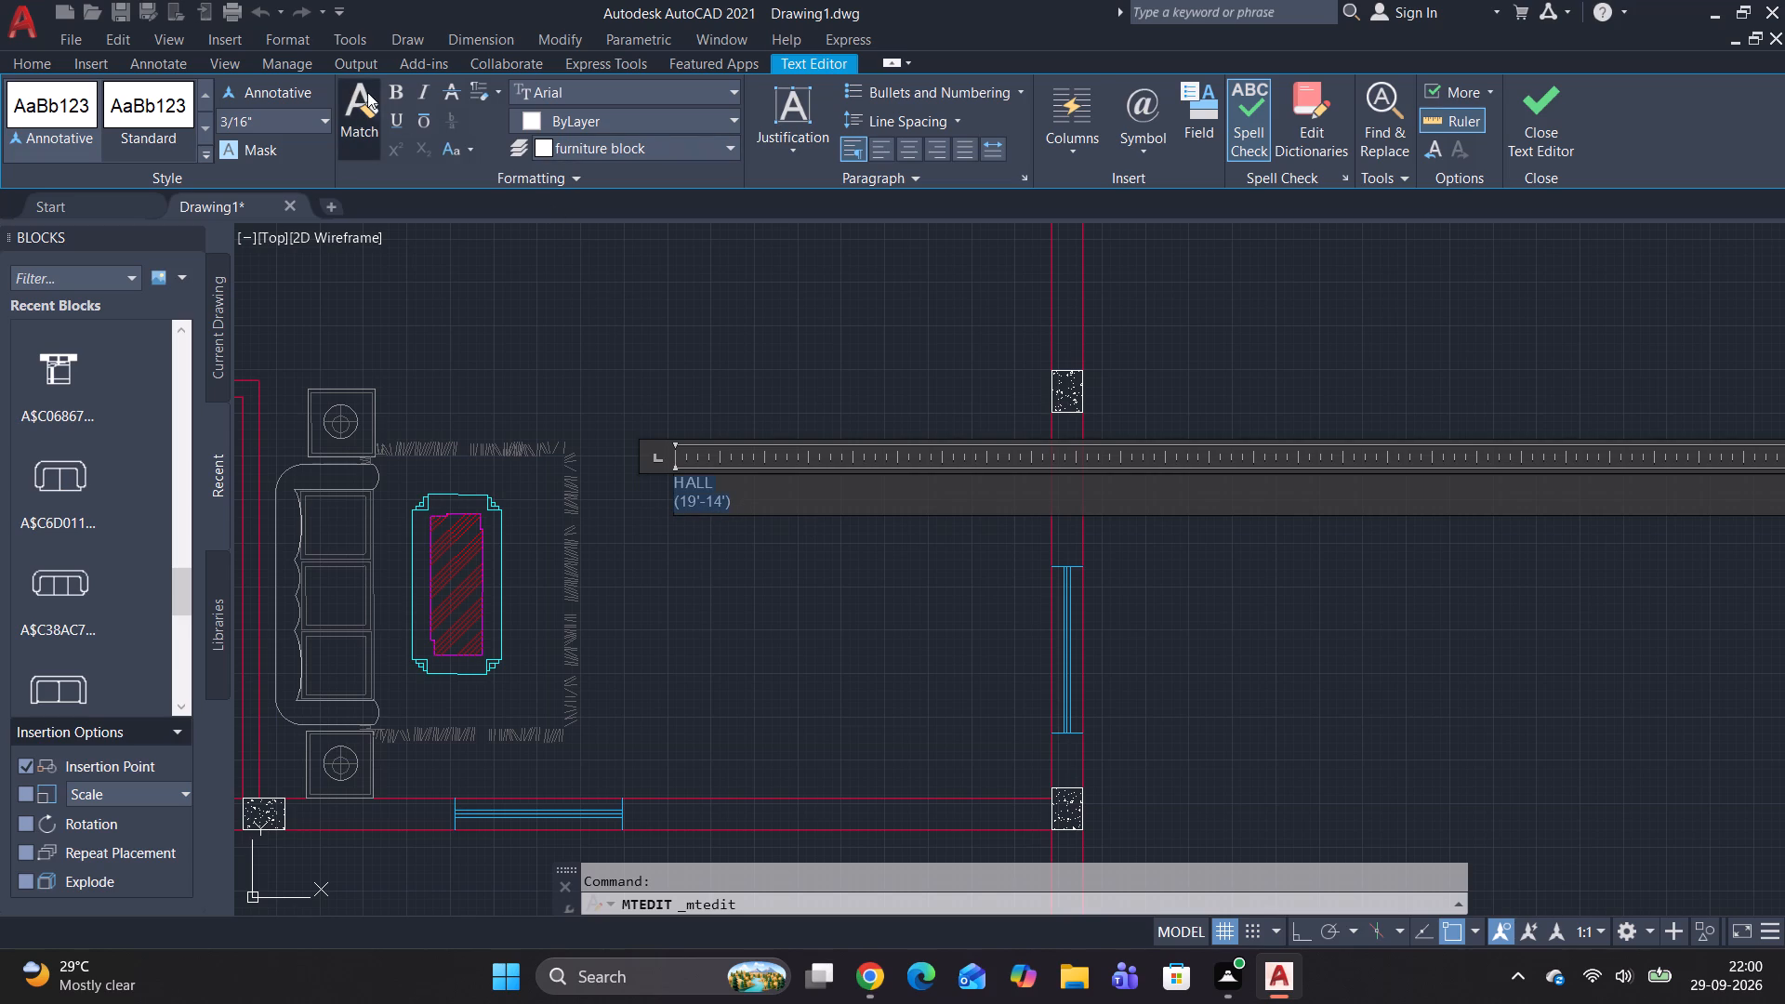
click(390, 85)
click(397, 86)
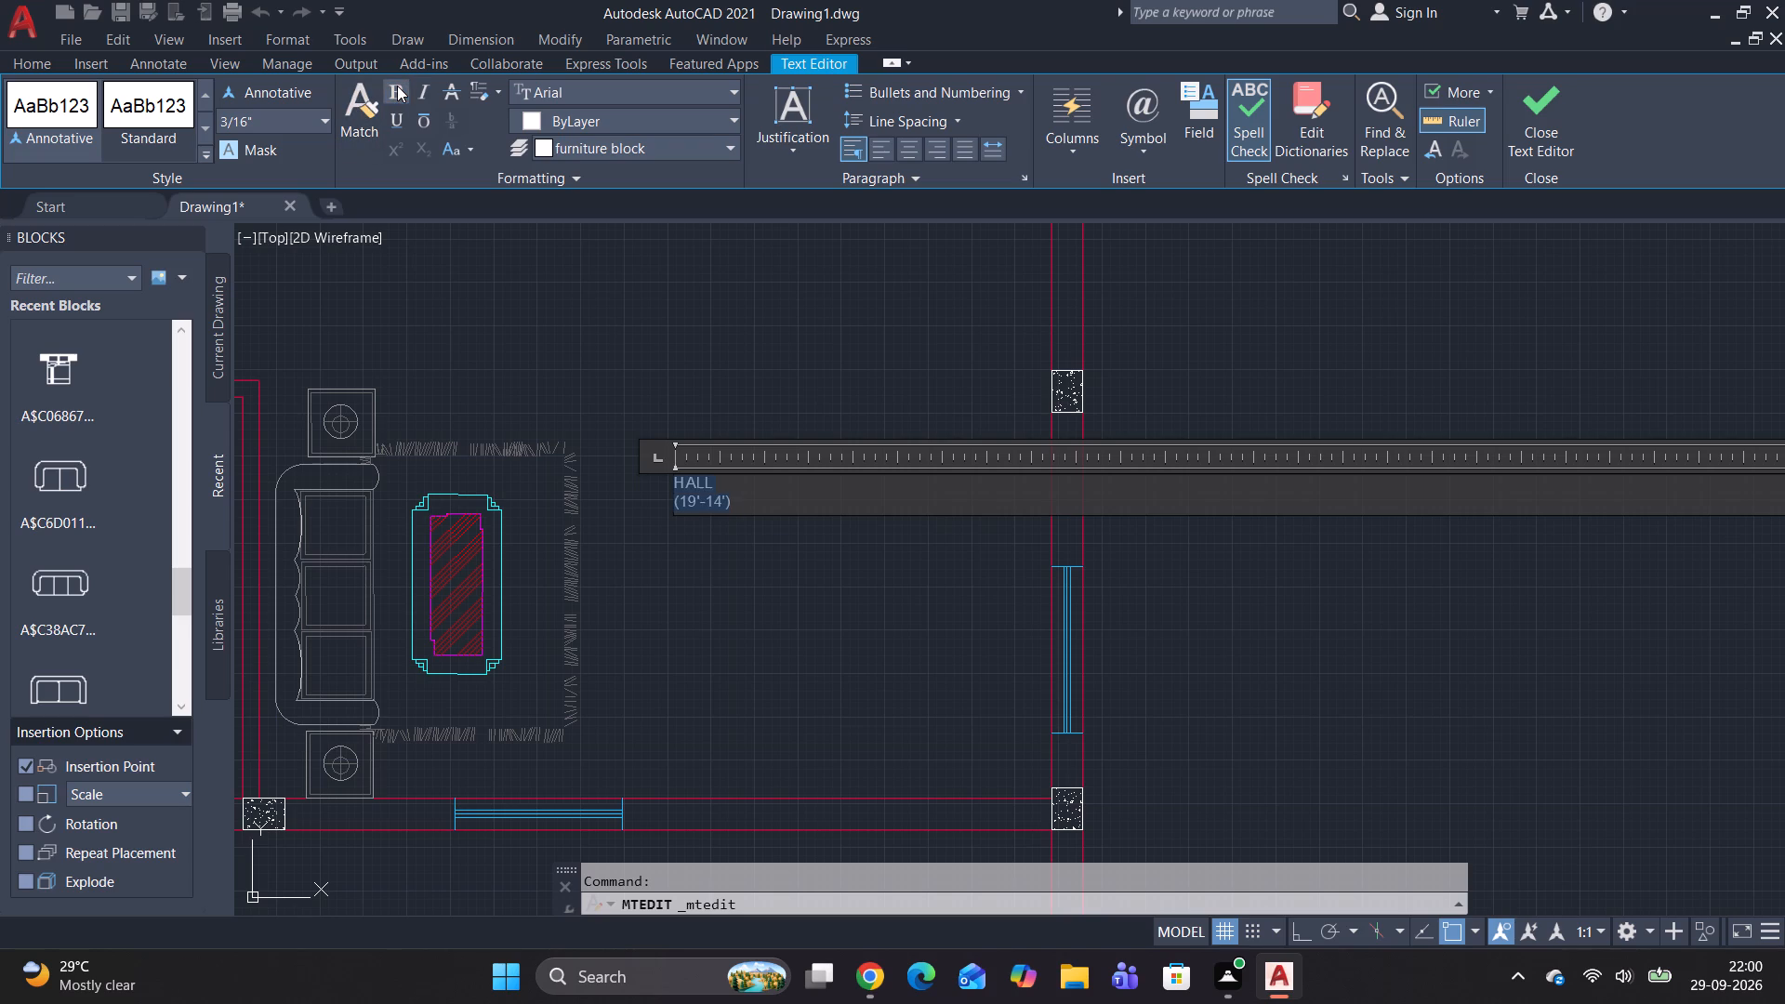
click(397, 86)
click(280, 122)
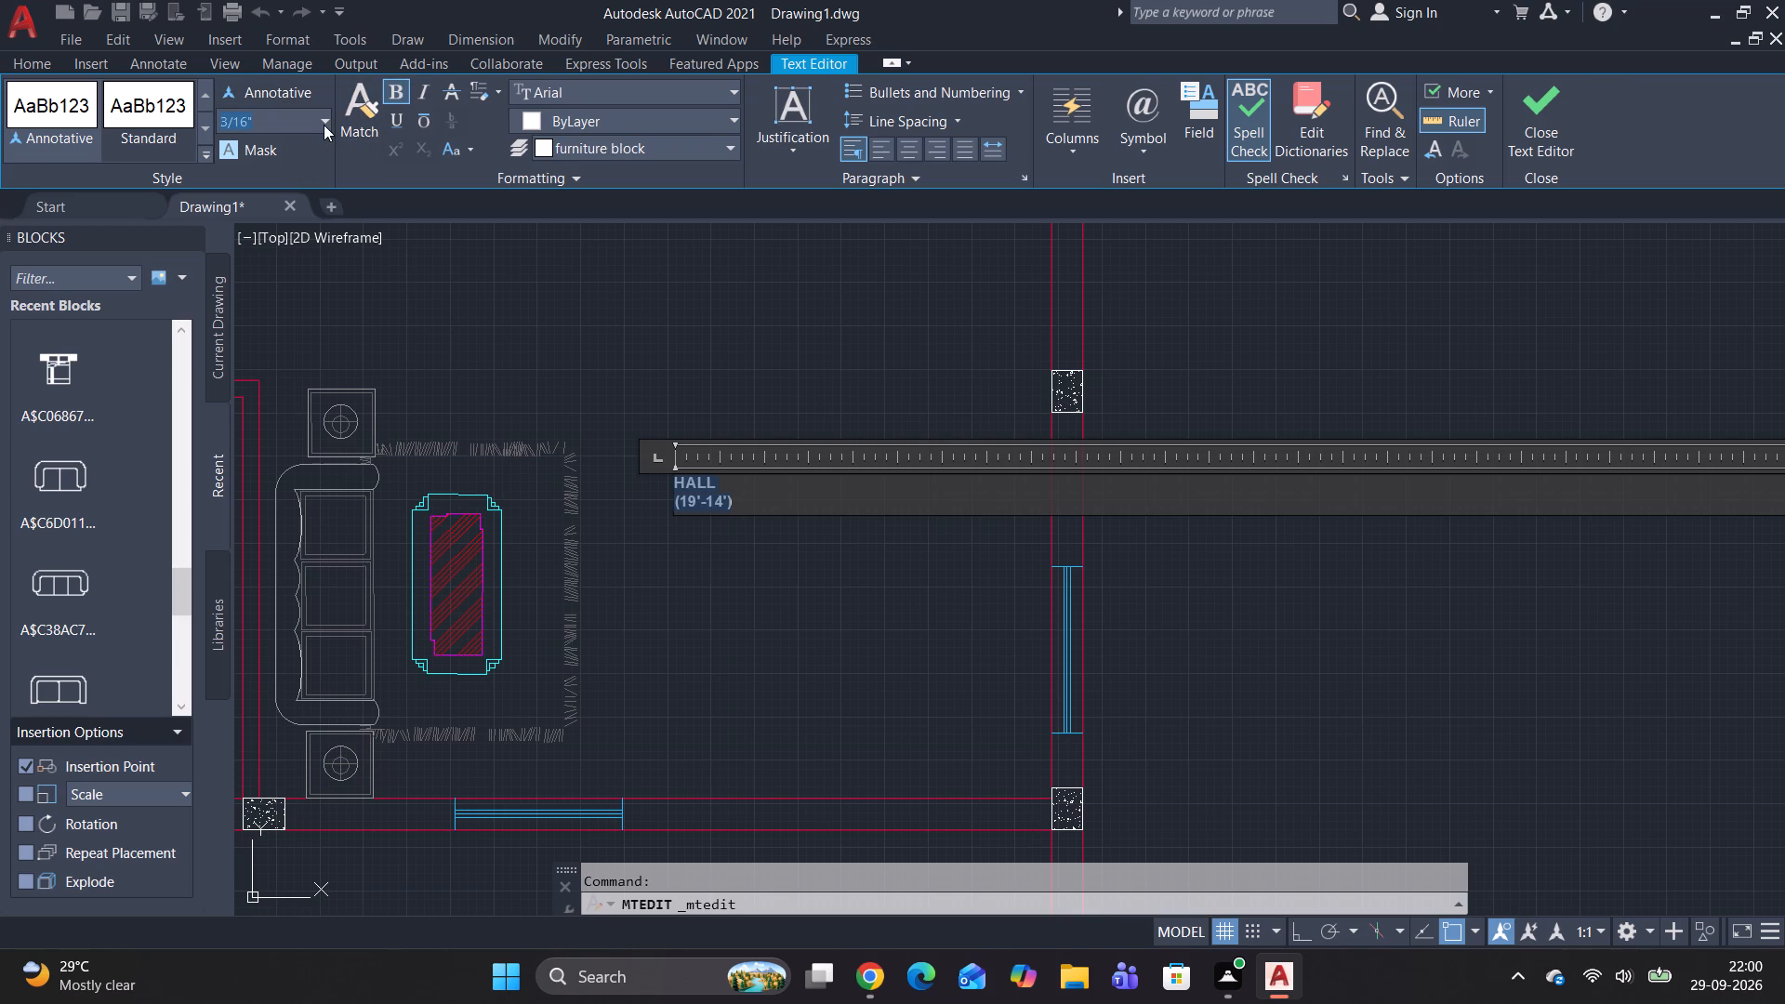
click(324, 125)
click(271, 216)
click(609, 344)
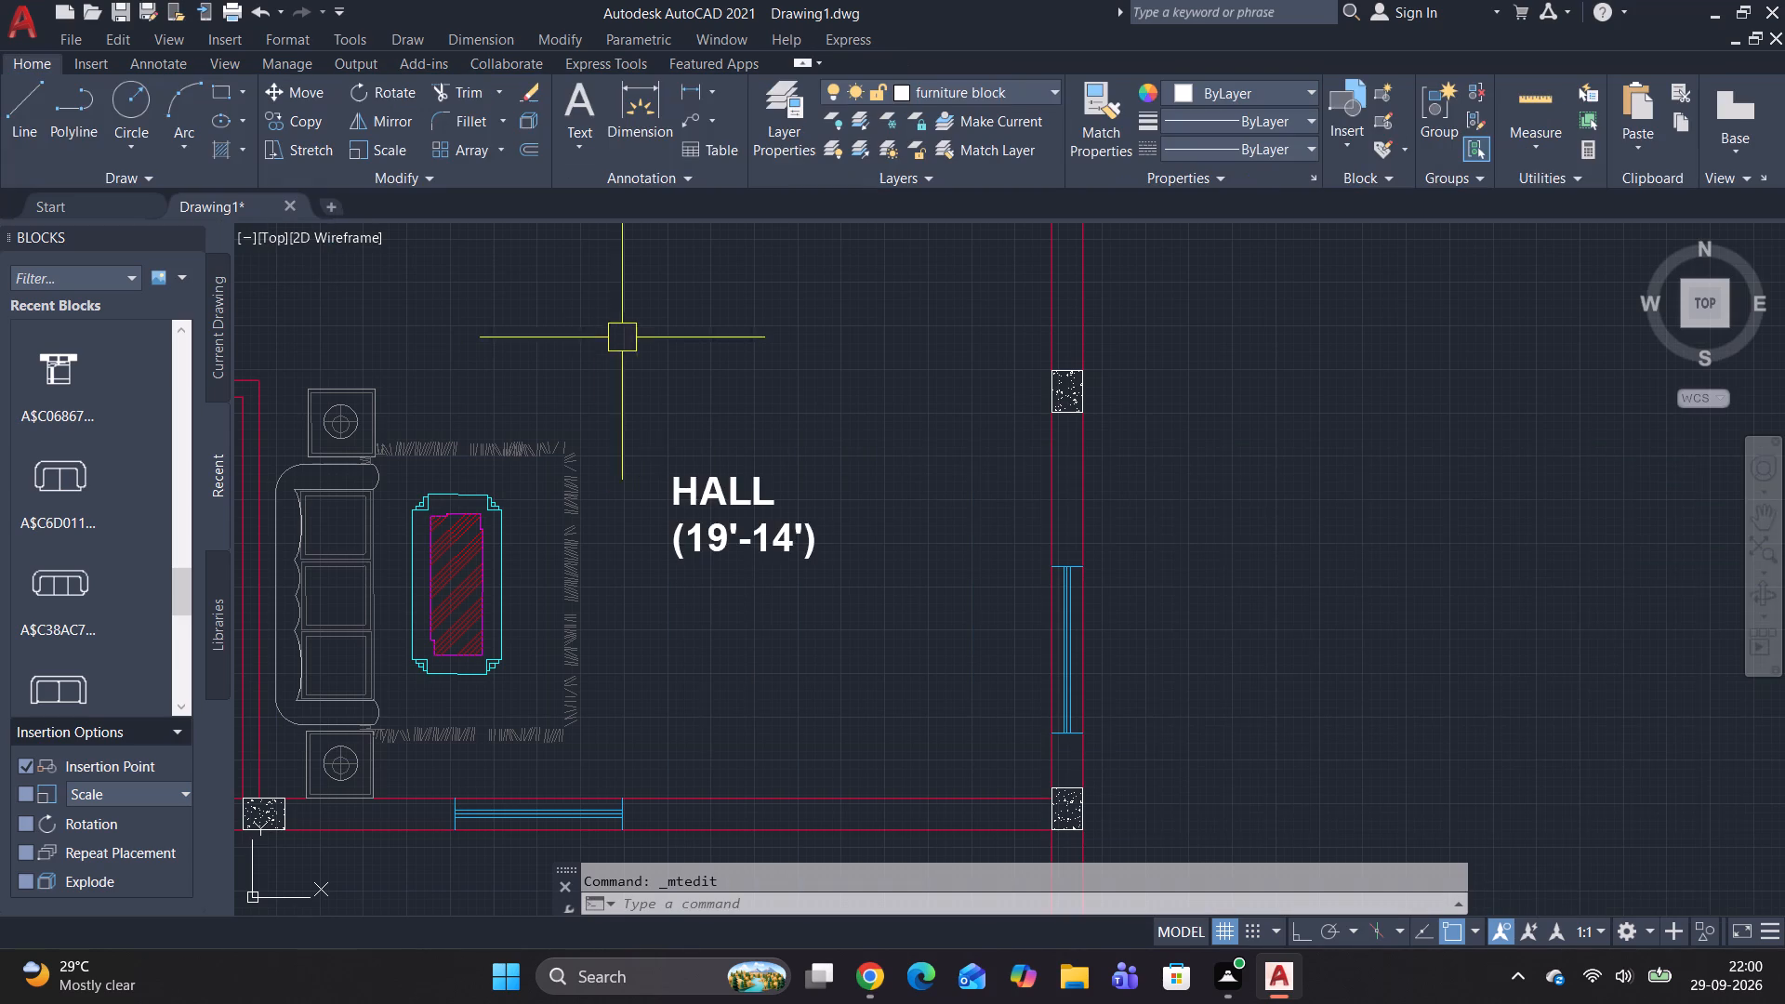
Start a multiline text reading "D" at the master bedroom door opening above the GUEST BEDROOM.
scroll(749, 548, down, 2)
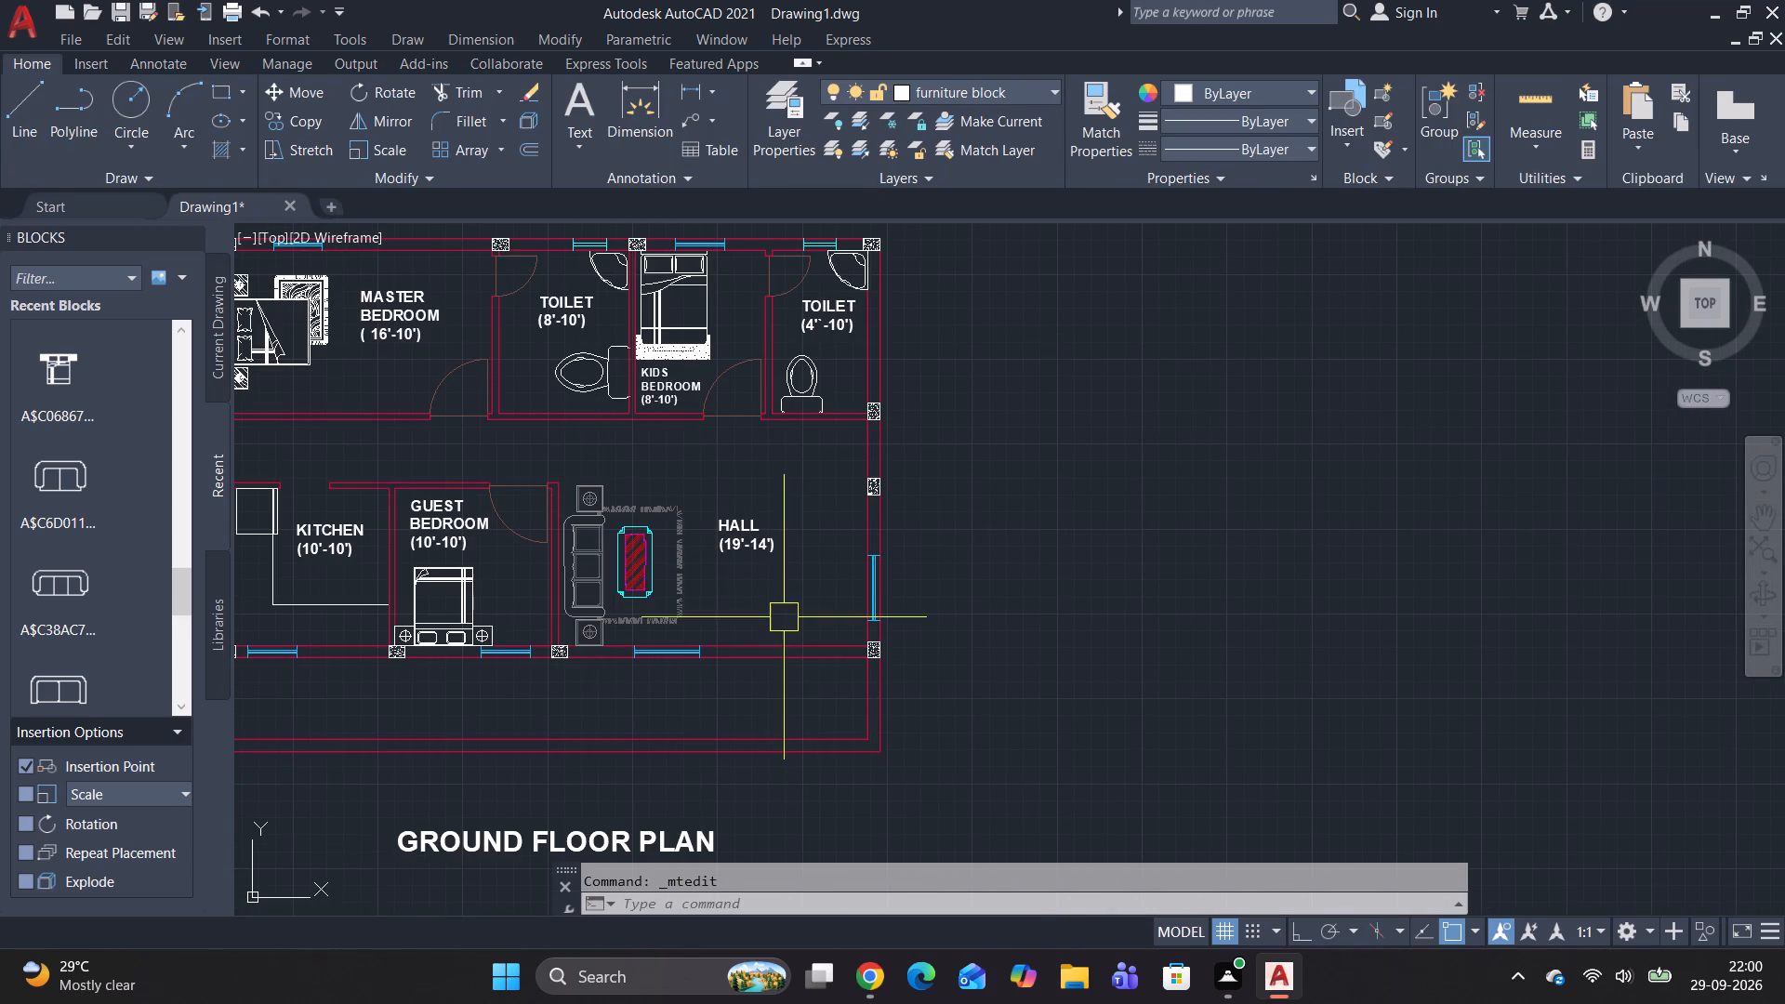
text(MT)
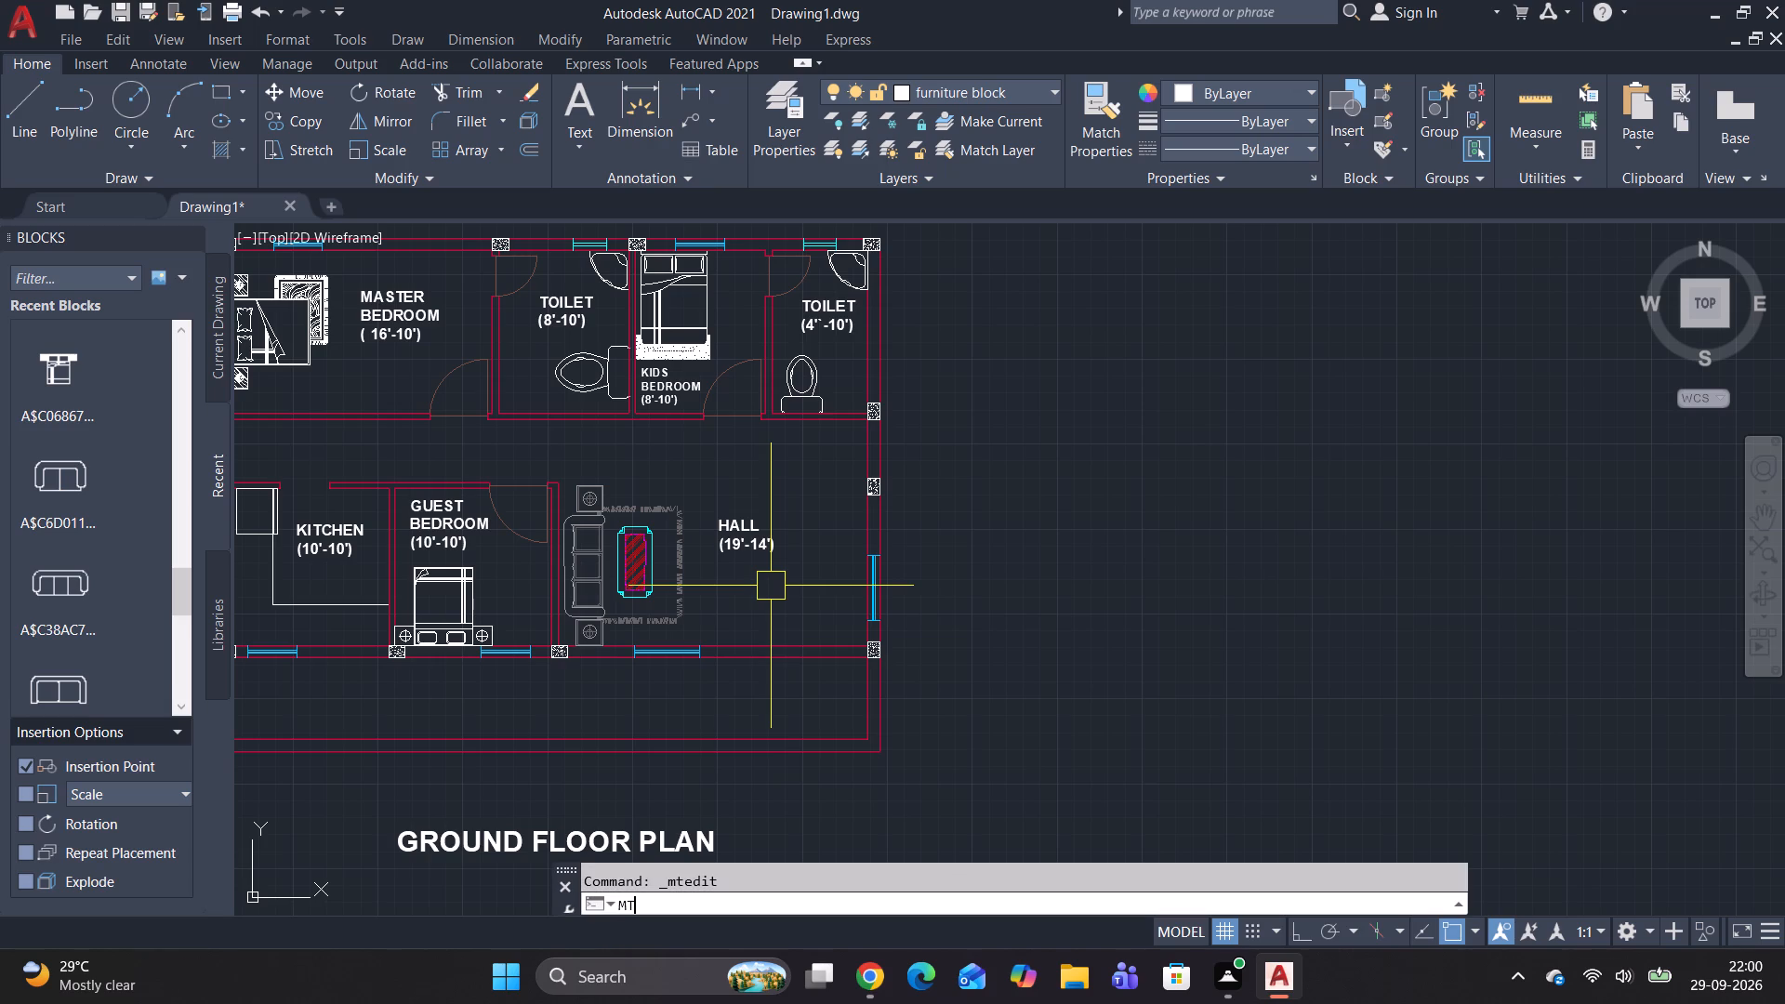
key(space)
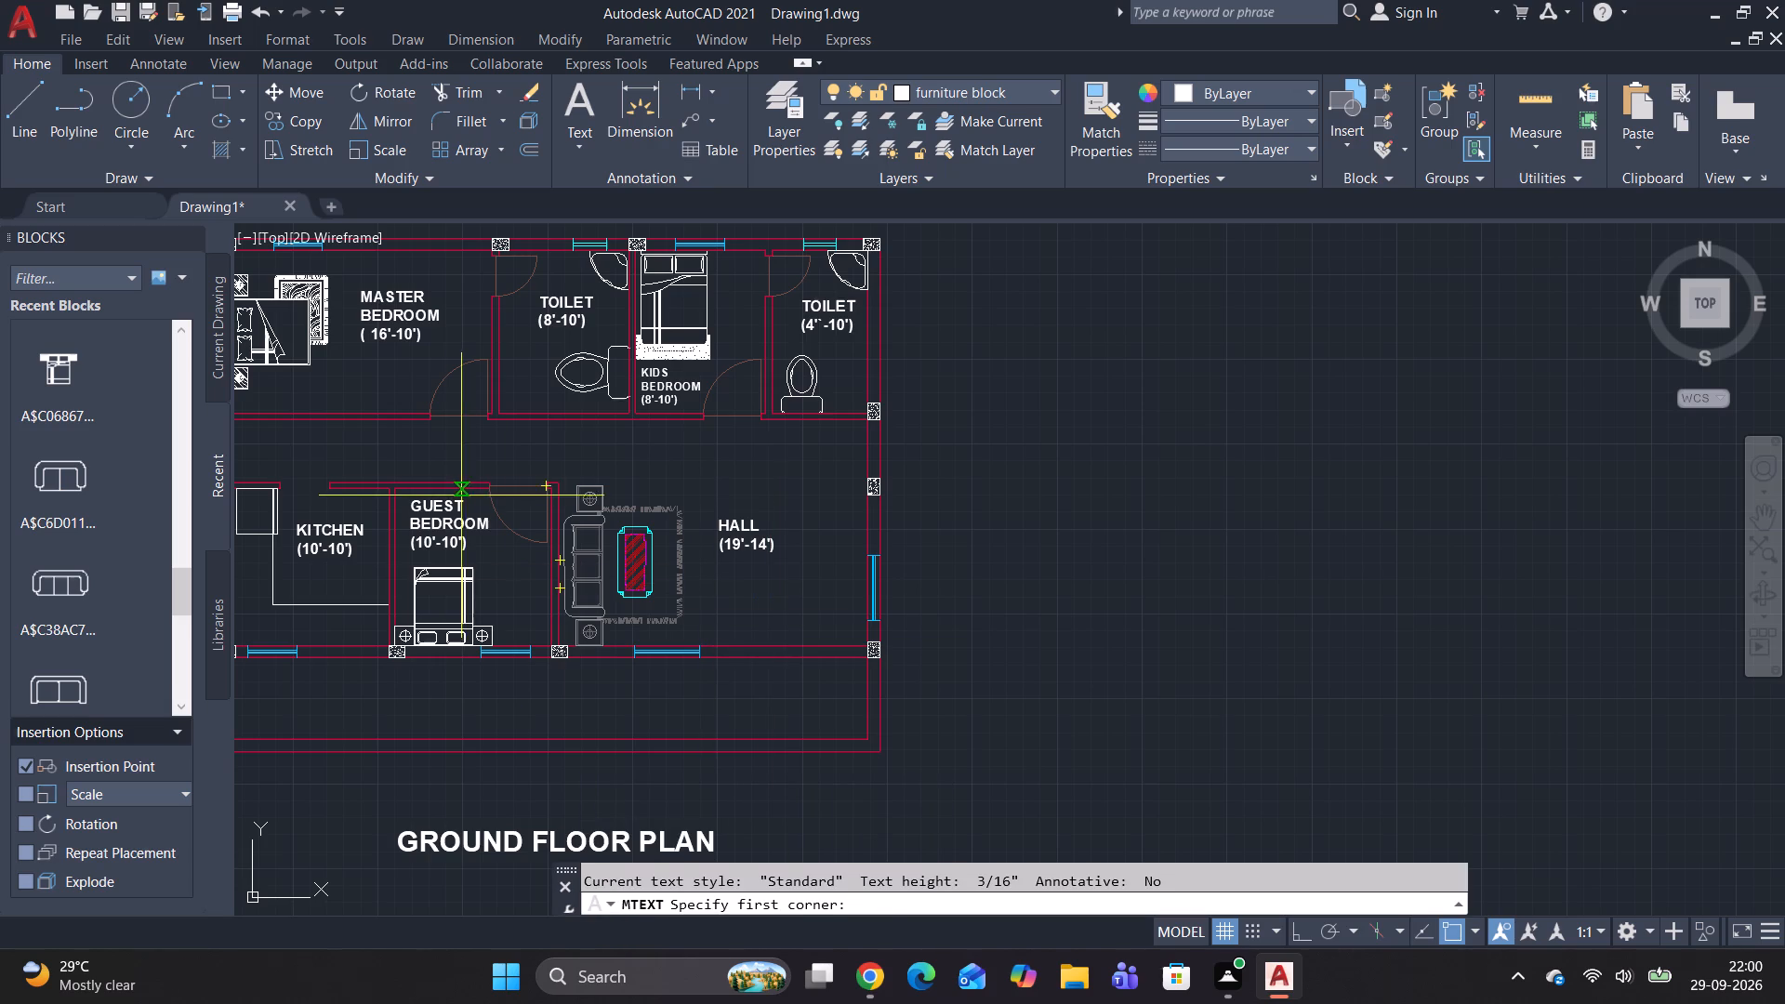
scroll(459, 427, up, 1)
click(443, 422)
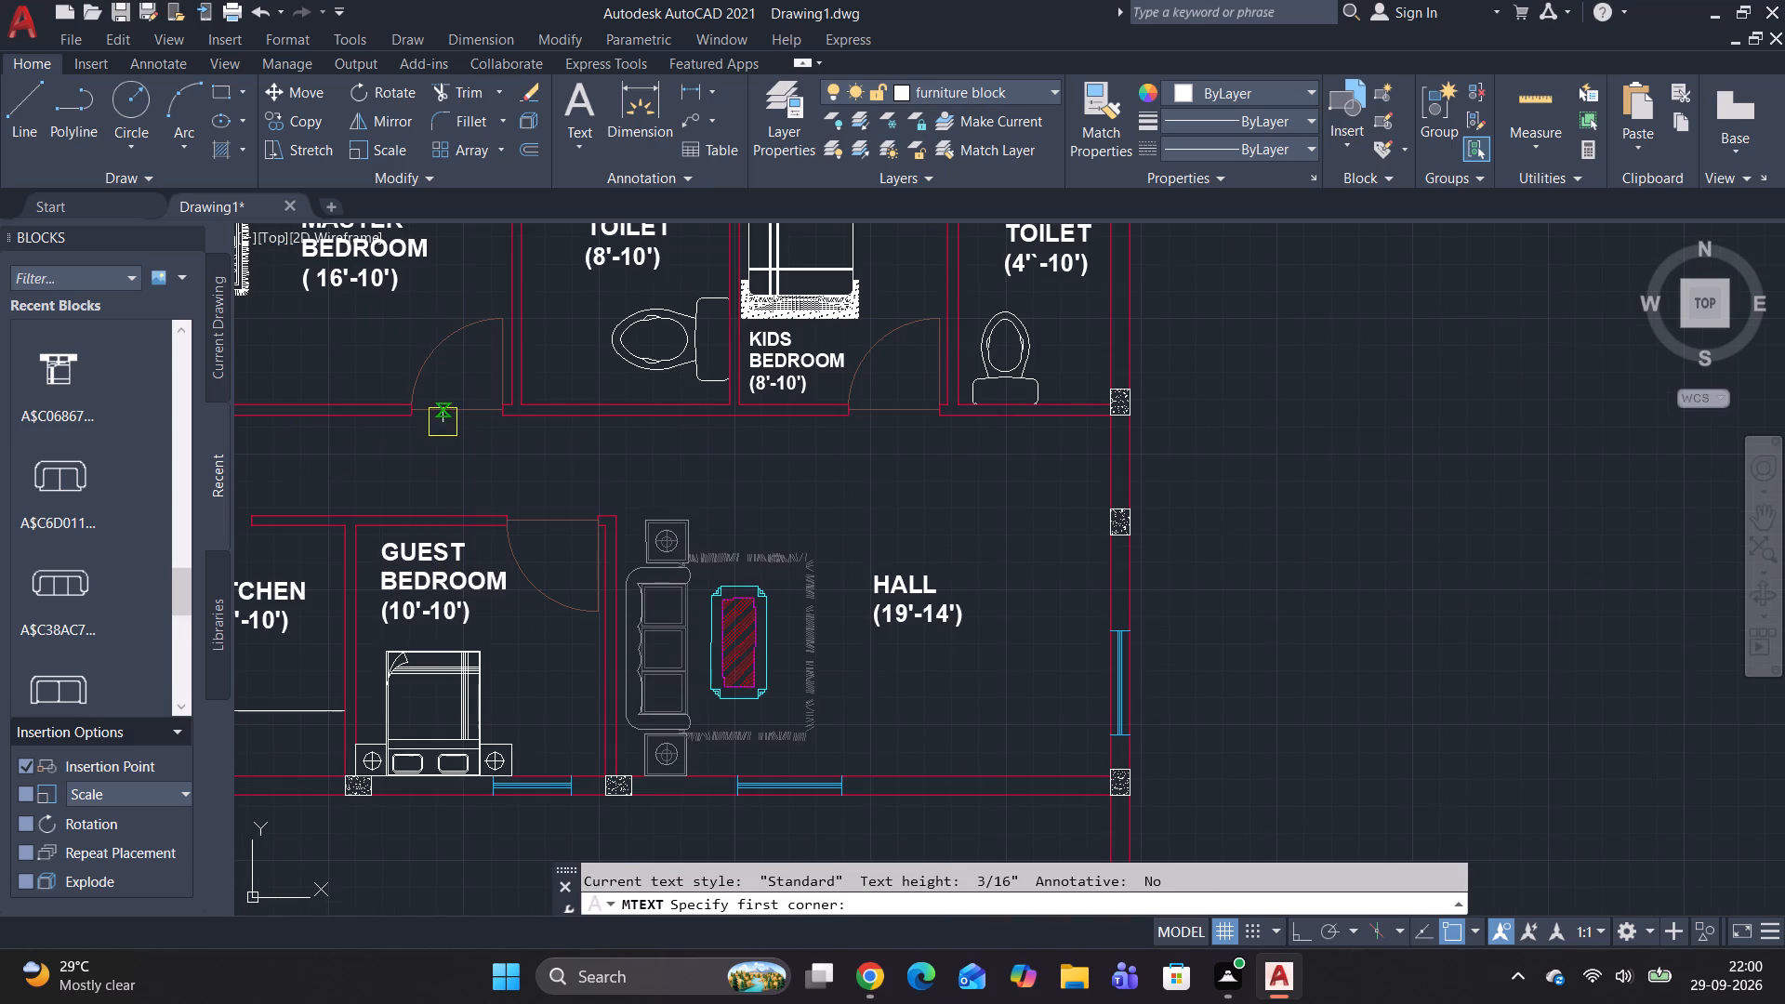
click(493, 442)
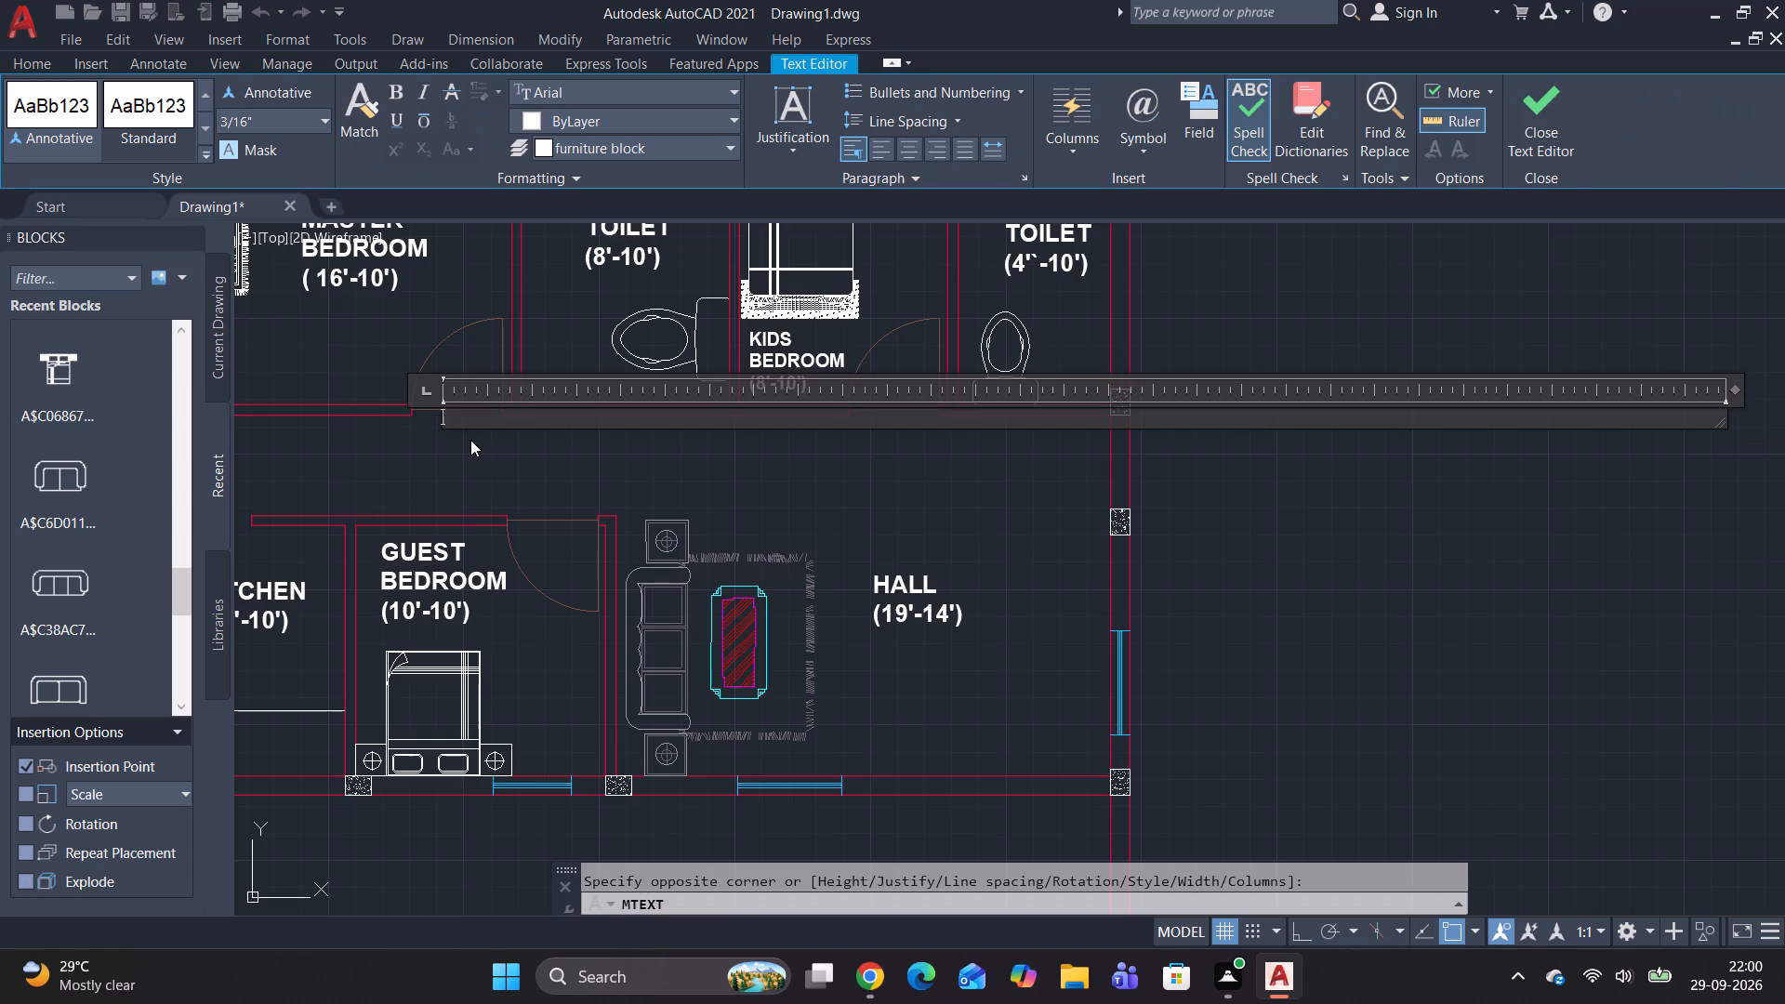
key(d)
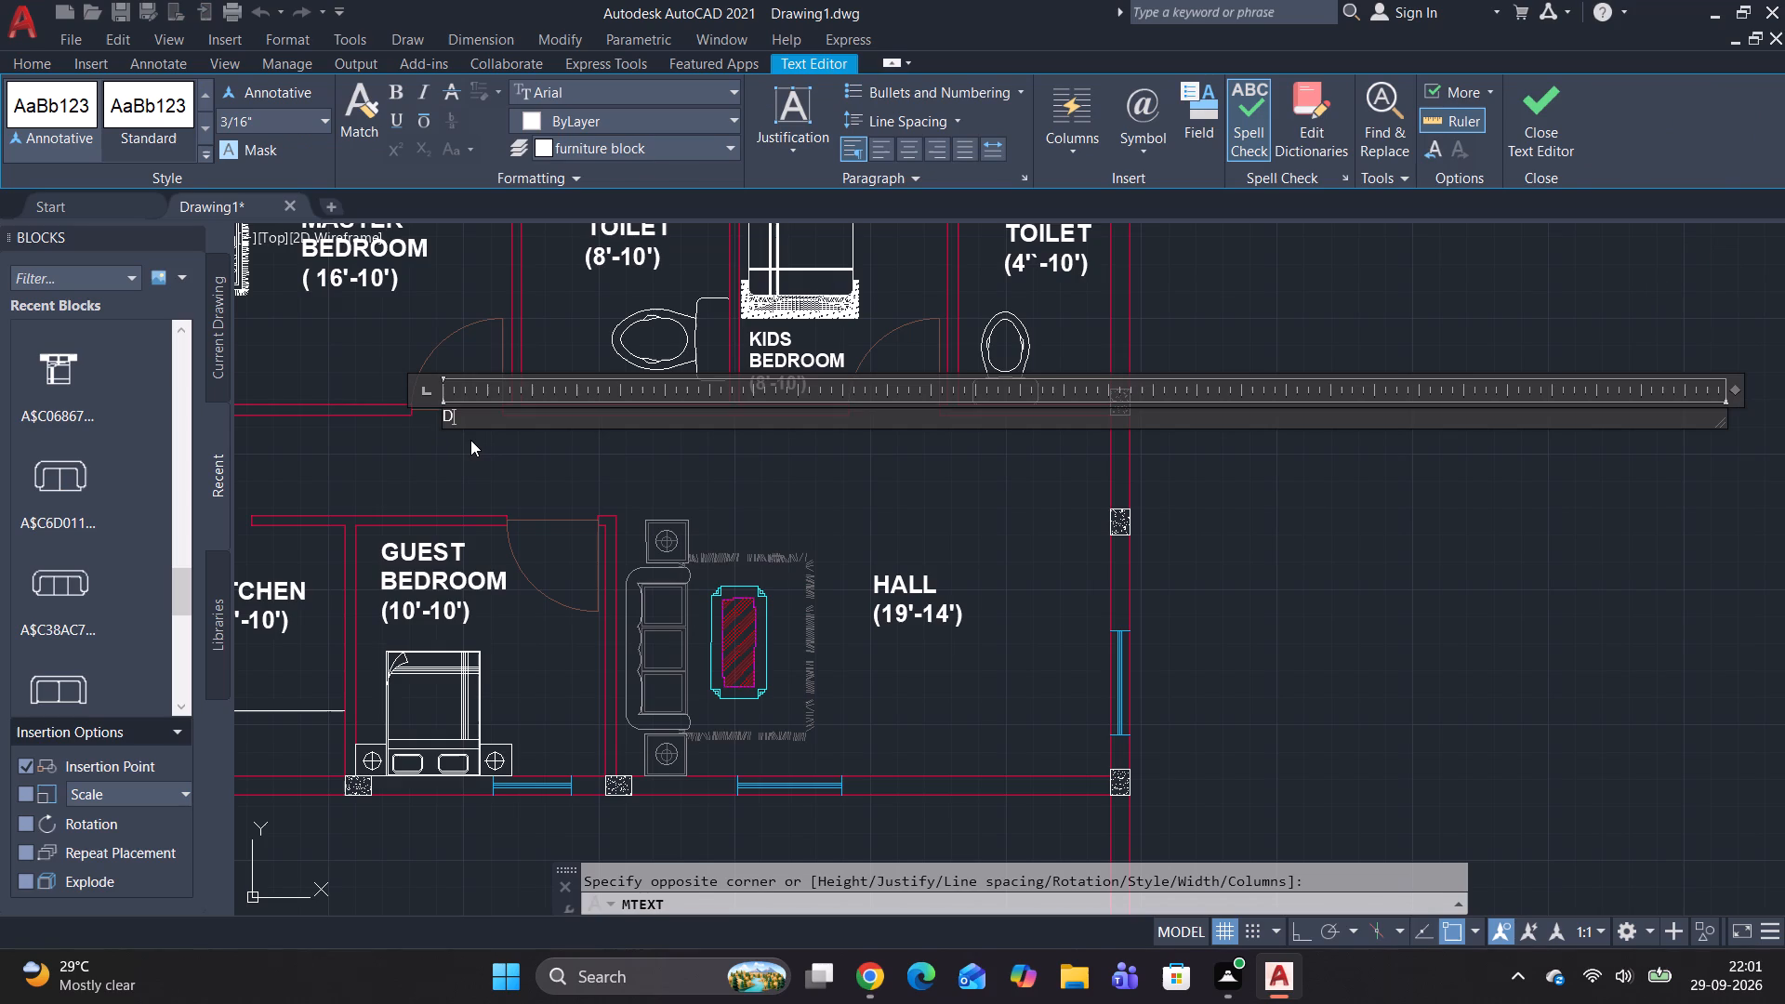
Make the door label "D" 8 inches high and bold, and finish editing it.
drag(467, 411, 442, 427)
drag(442, 427, 426, 431)
click(330, 124)
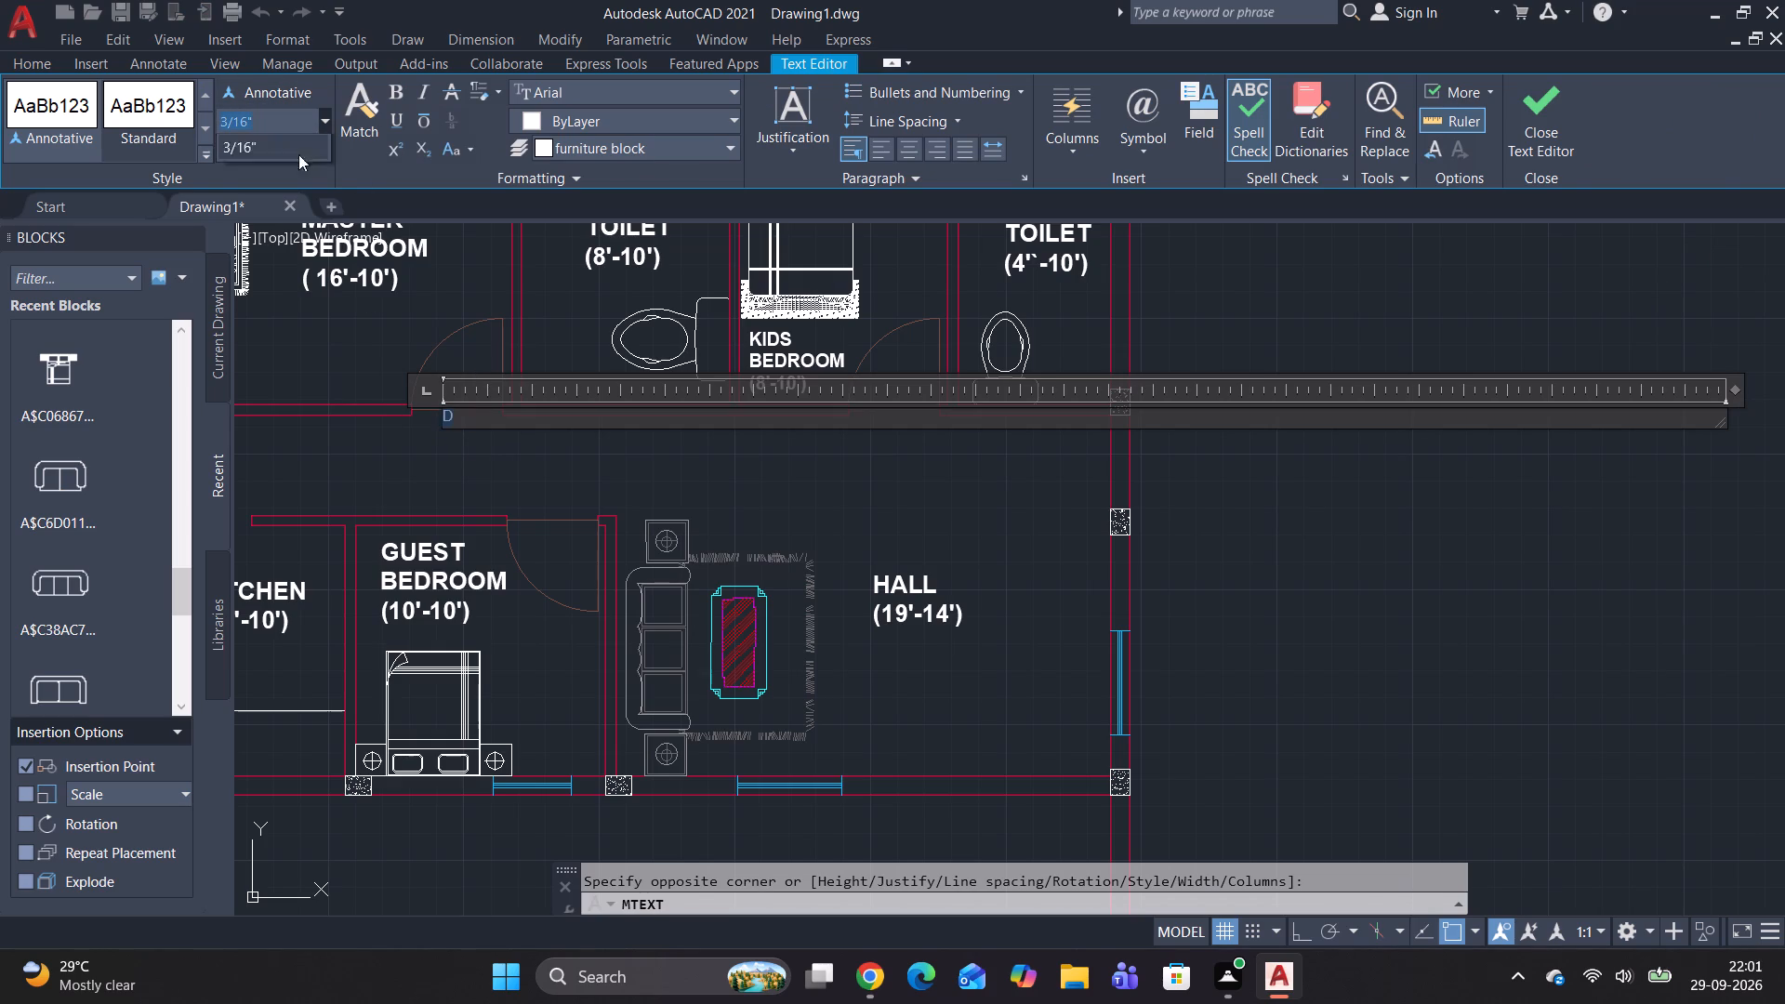
click(257, 228)
click(400, 84)
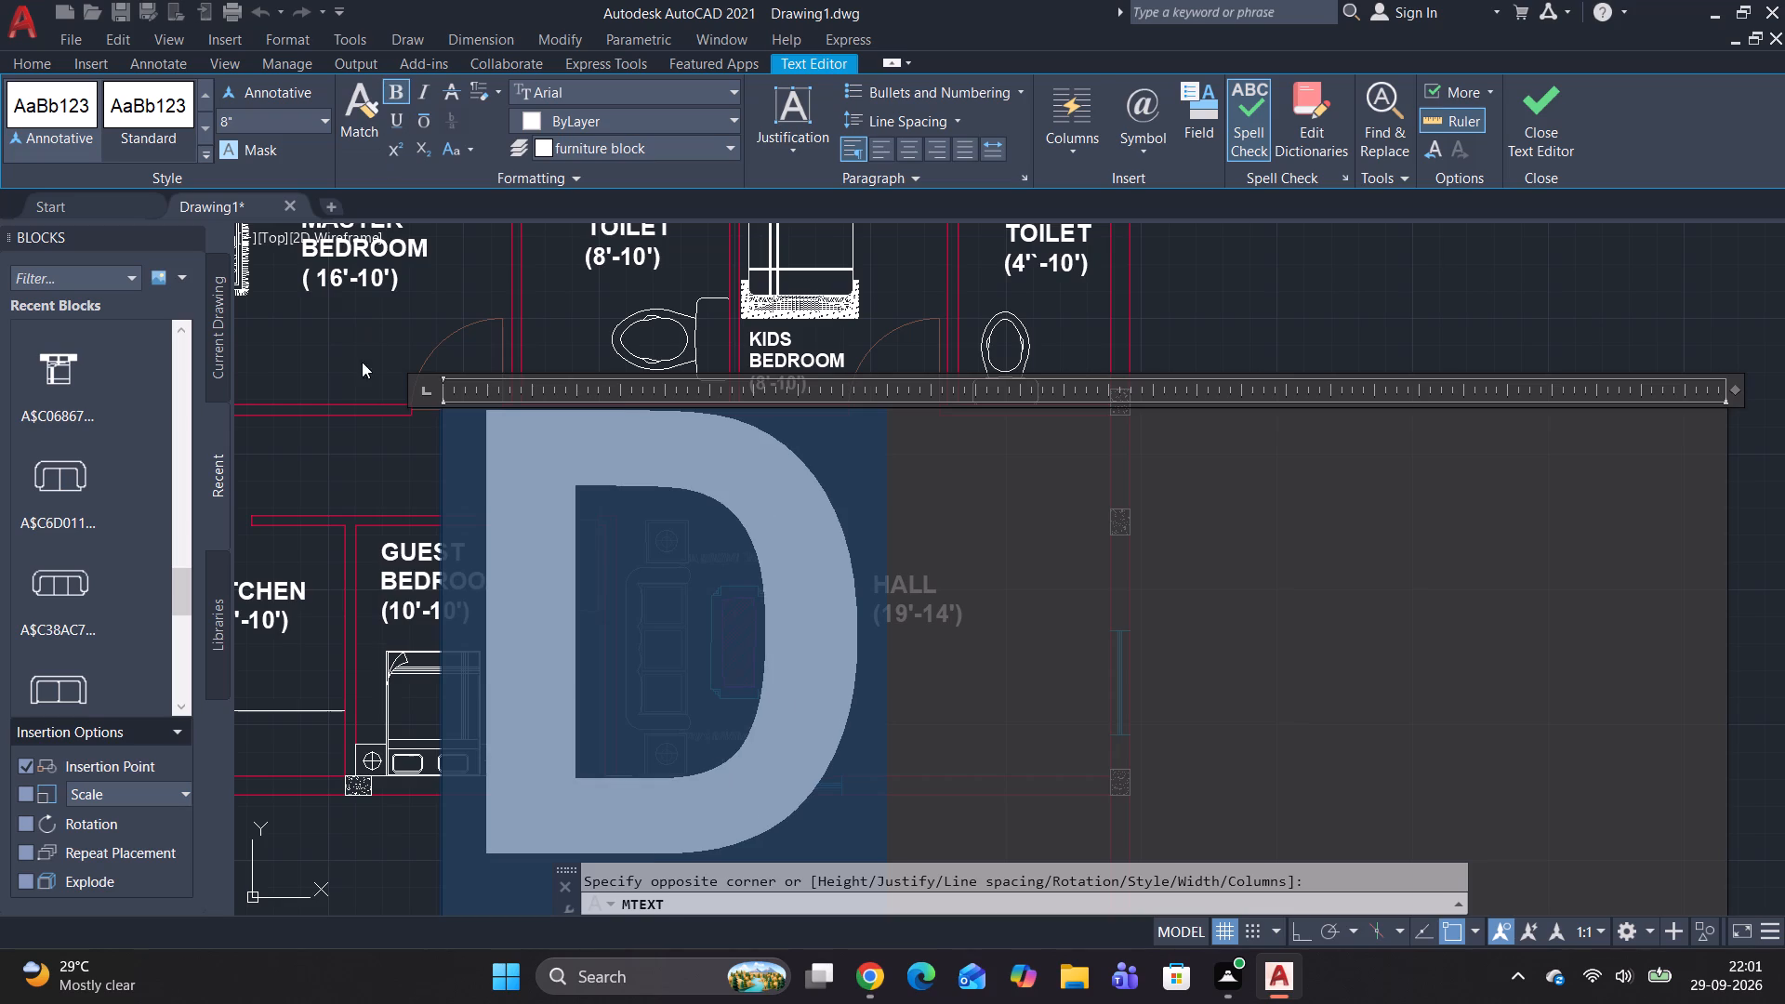
click(361, 451)
Move the "D" label slightly down so it sits clear below the master bedroom's door opening.
click(445, 416)
text(M)
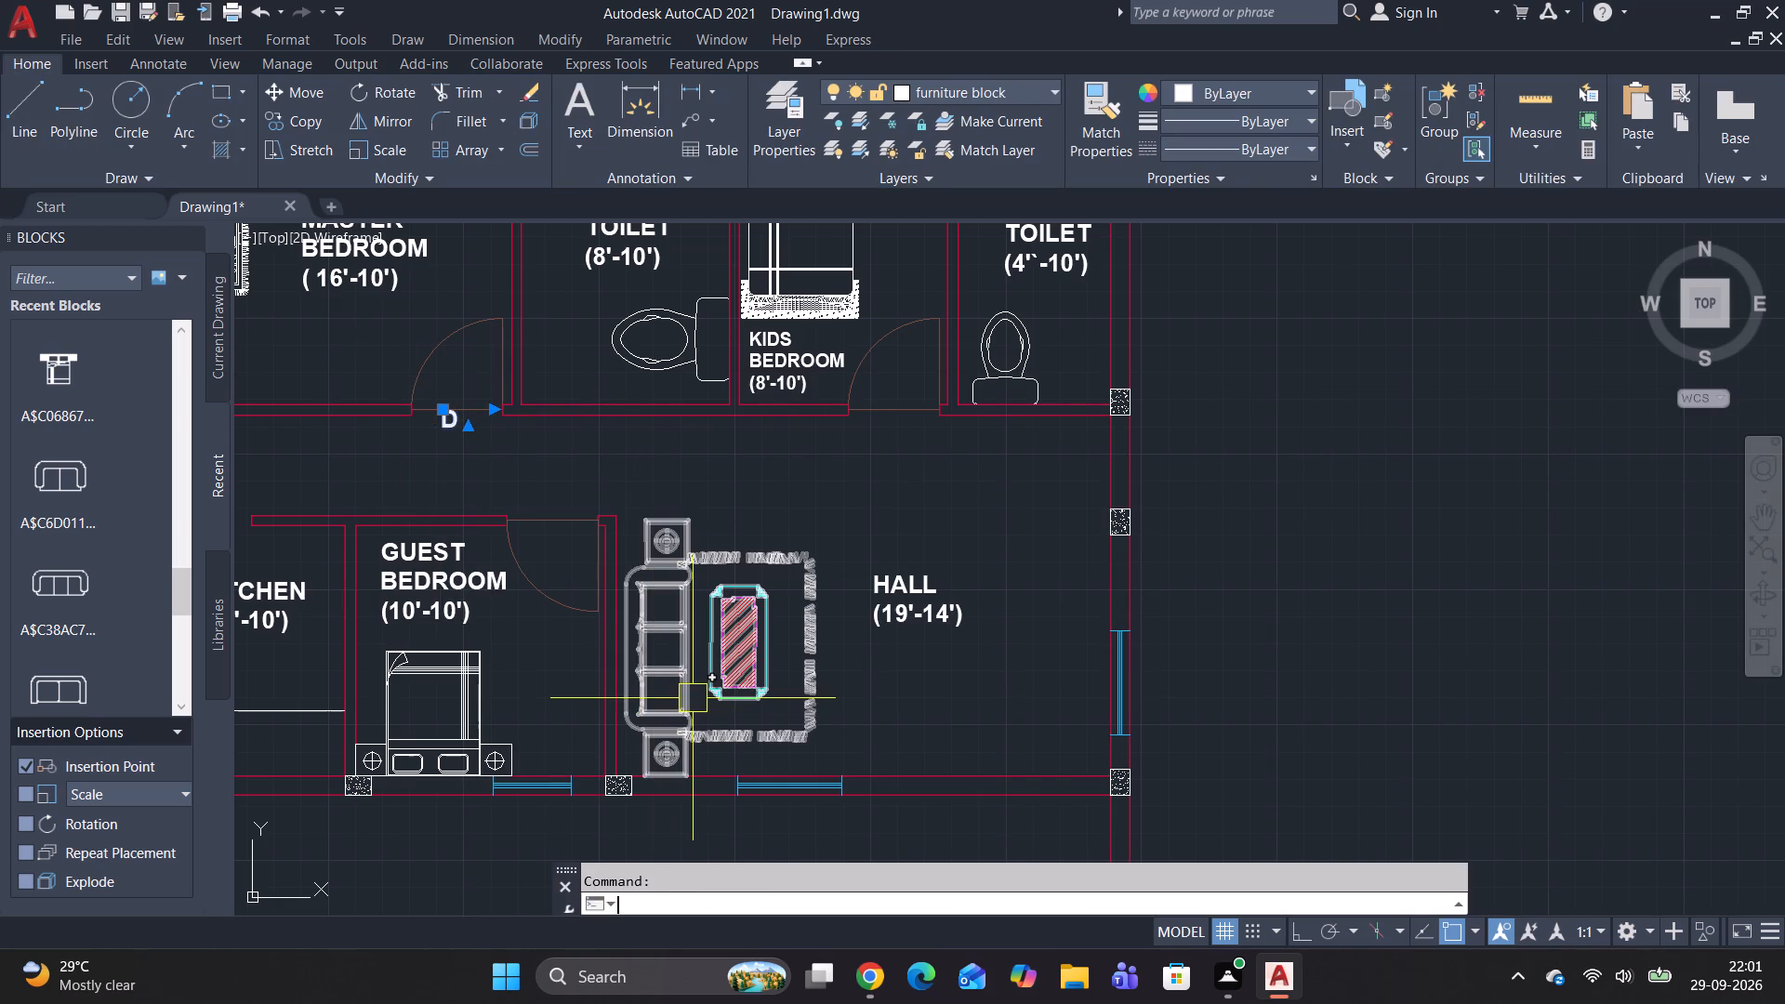
key(space)
scroll(344, 437, up, 4)
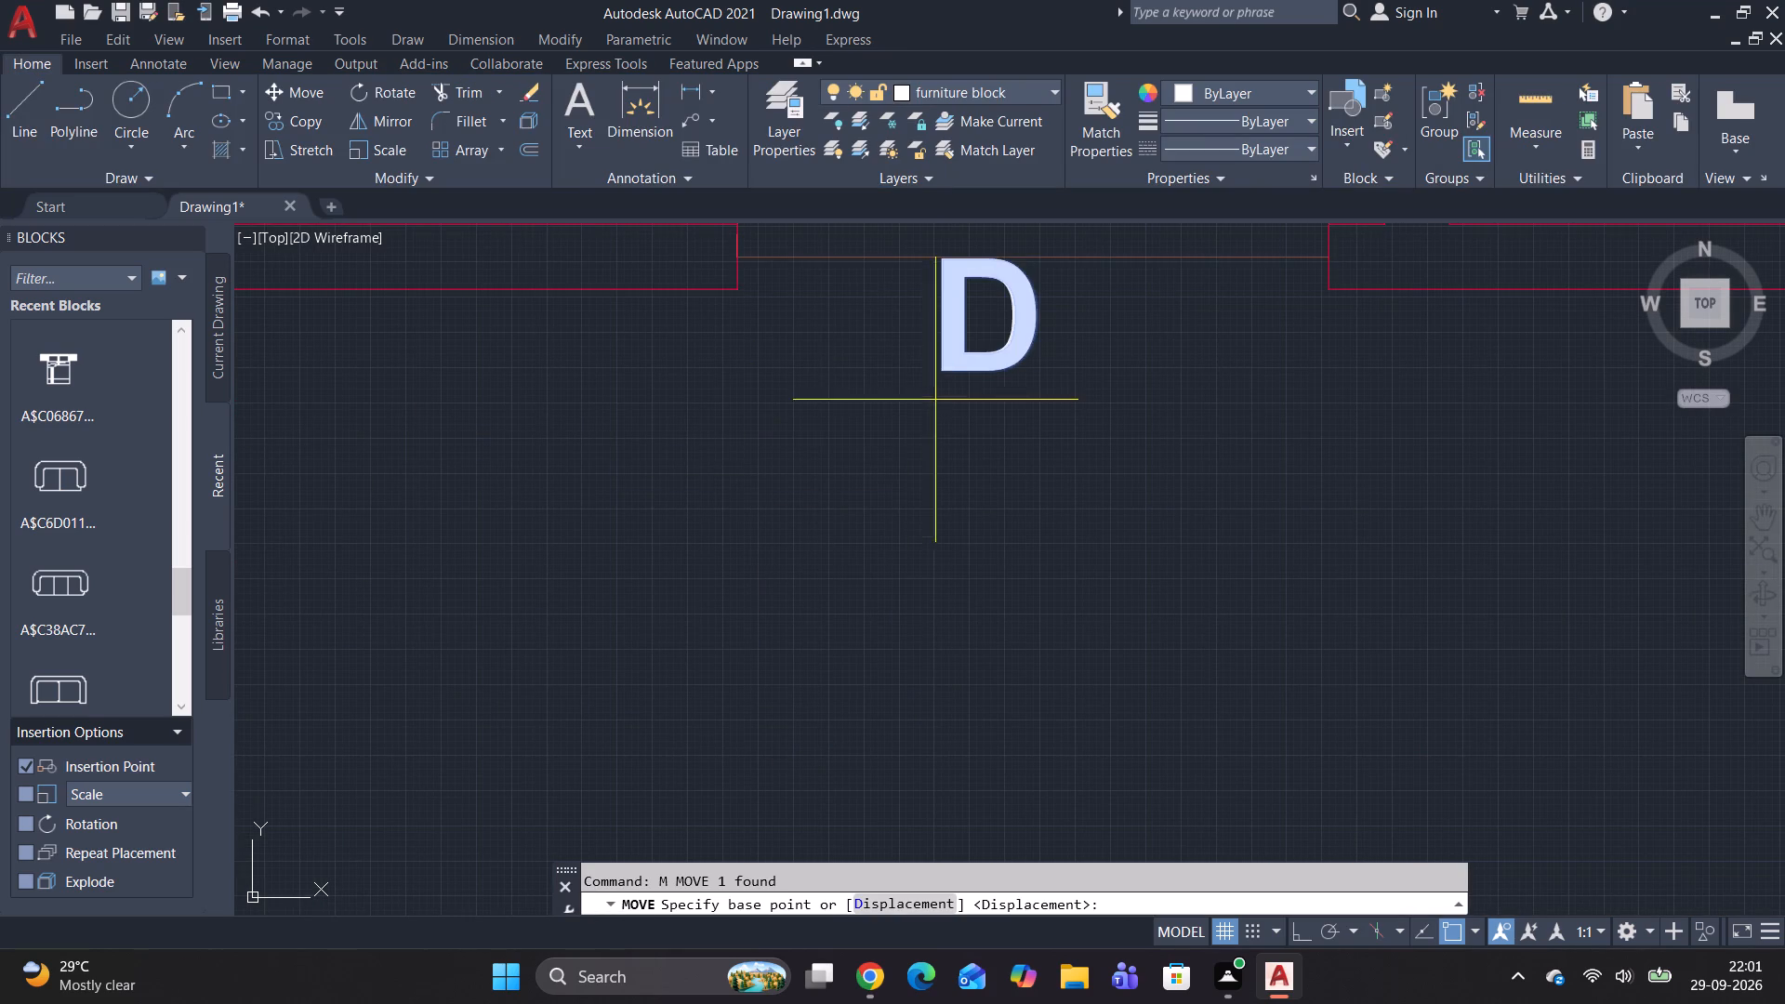
click(944, 370)
click(956, 395)
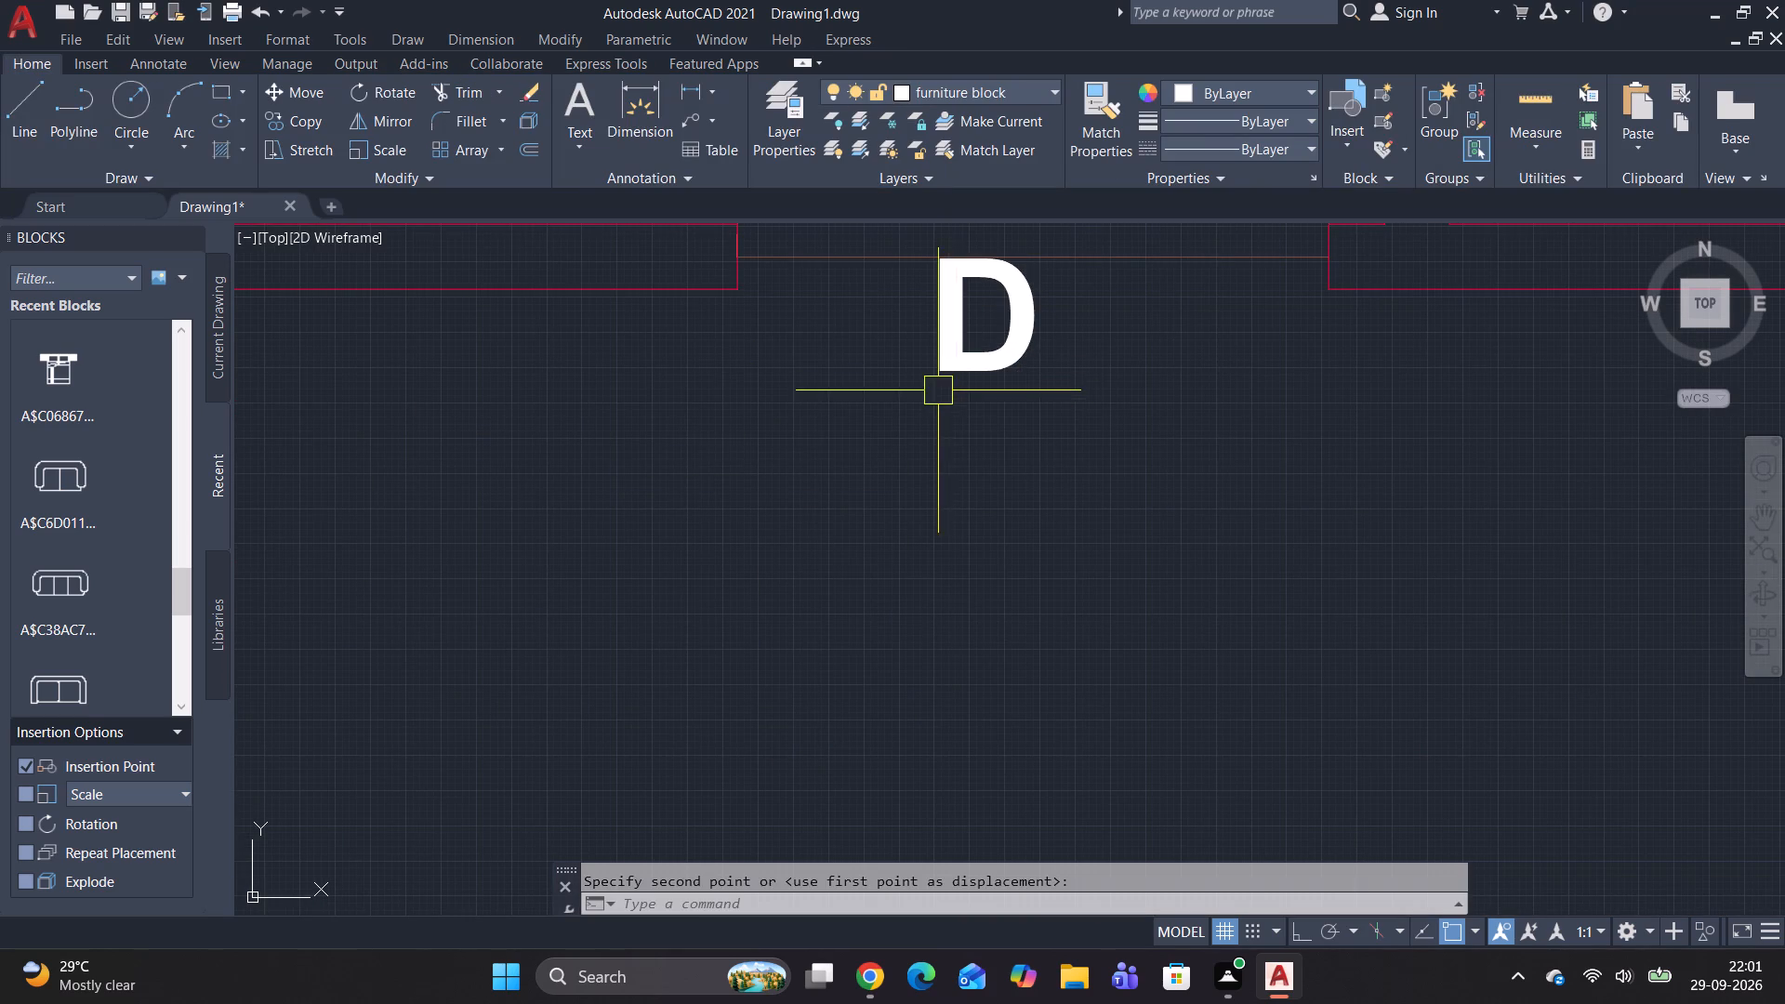
click(954, 361)
text(M)
key(space)
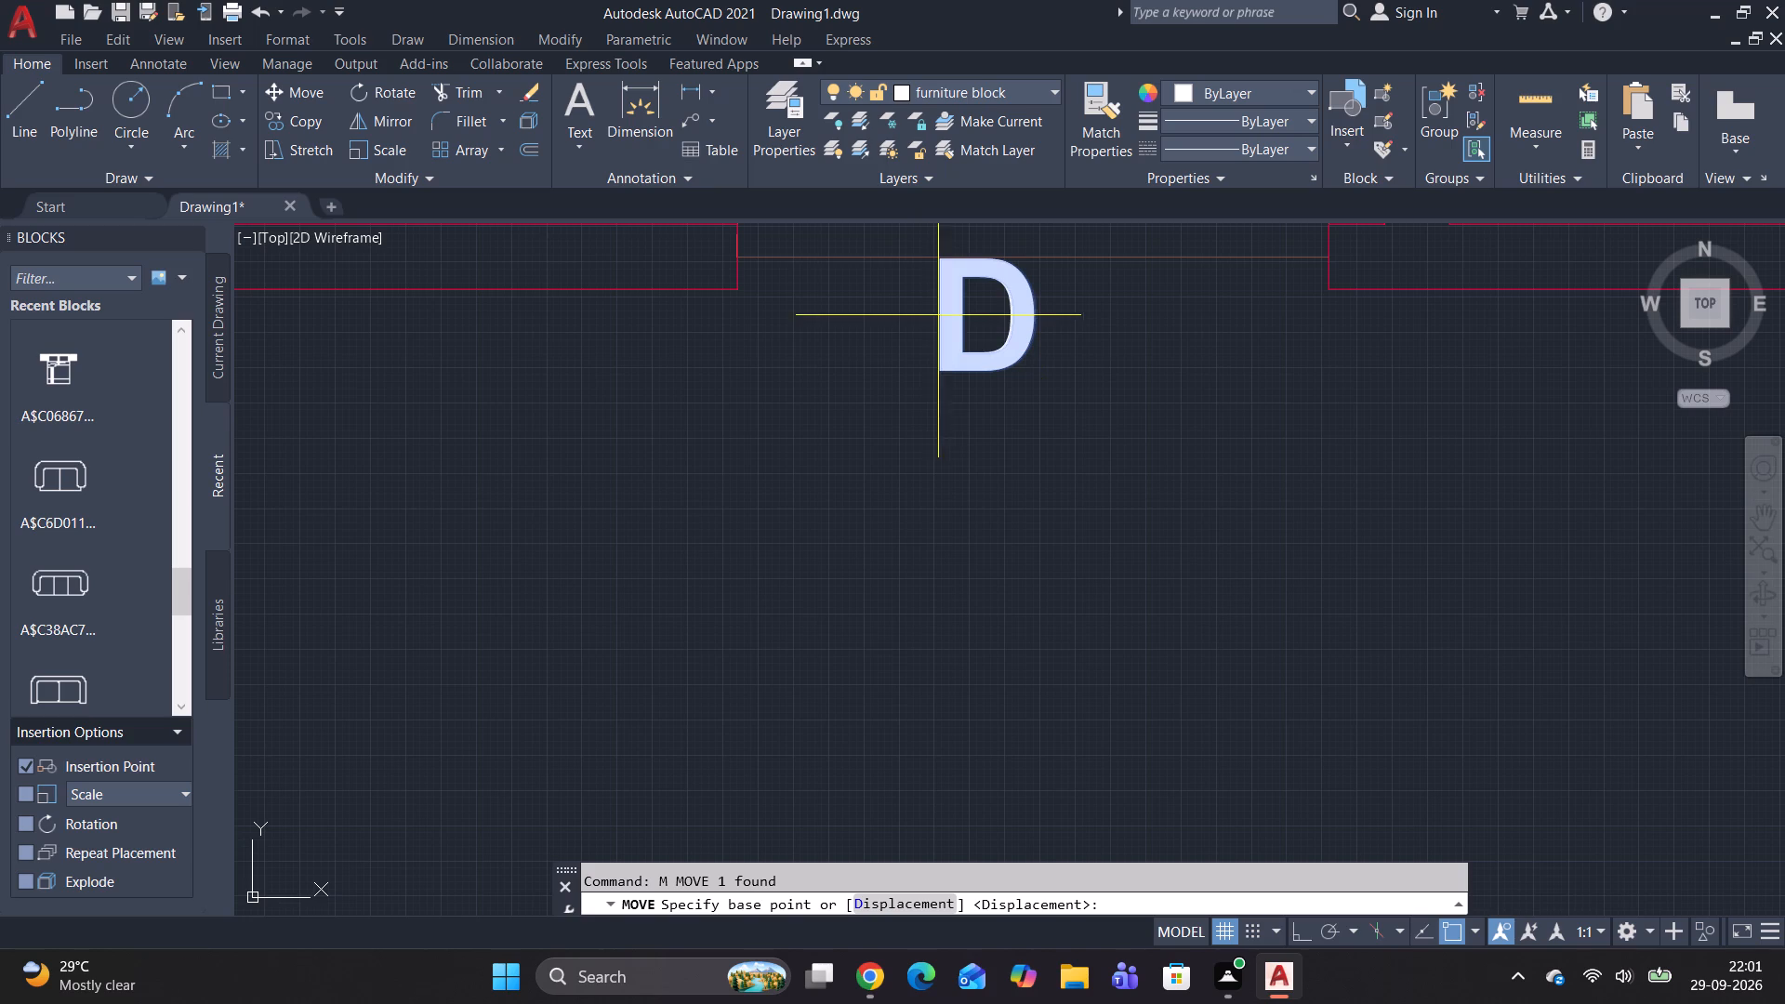
click(938, 265)
click(941, 309)
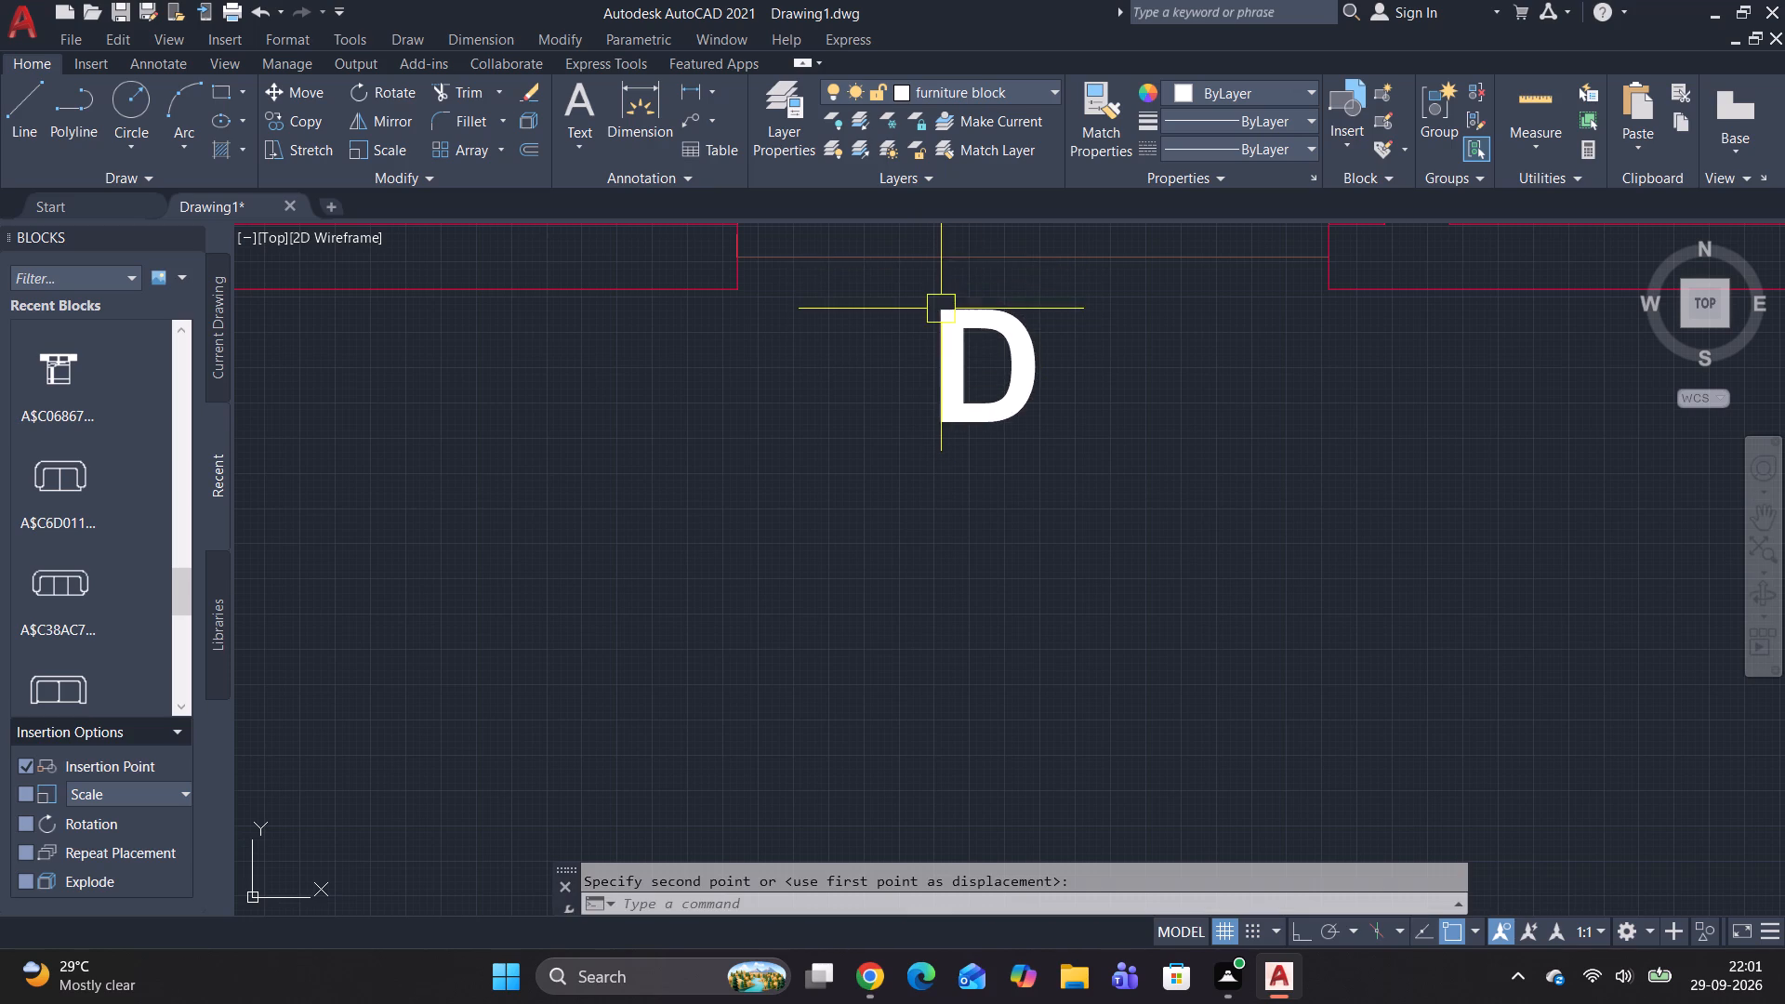
Copy the "D" label from the master bedroom door to the master bedroom side of the (8'-10') toilet's door.
scroll(997, 389, down, 3)
middle_drag(1079, 470, 768, 558)
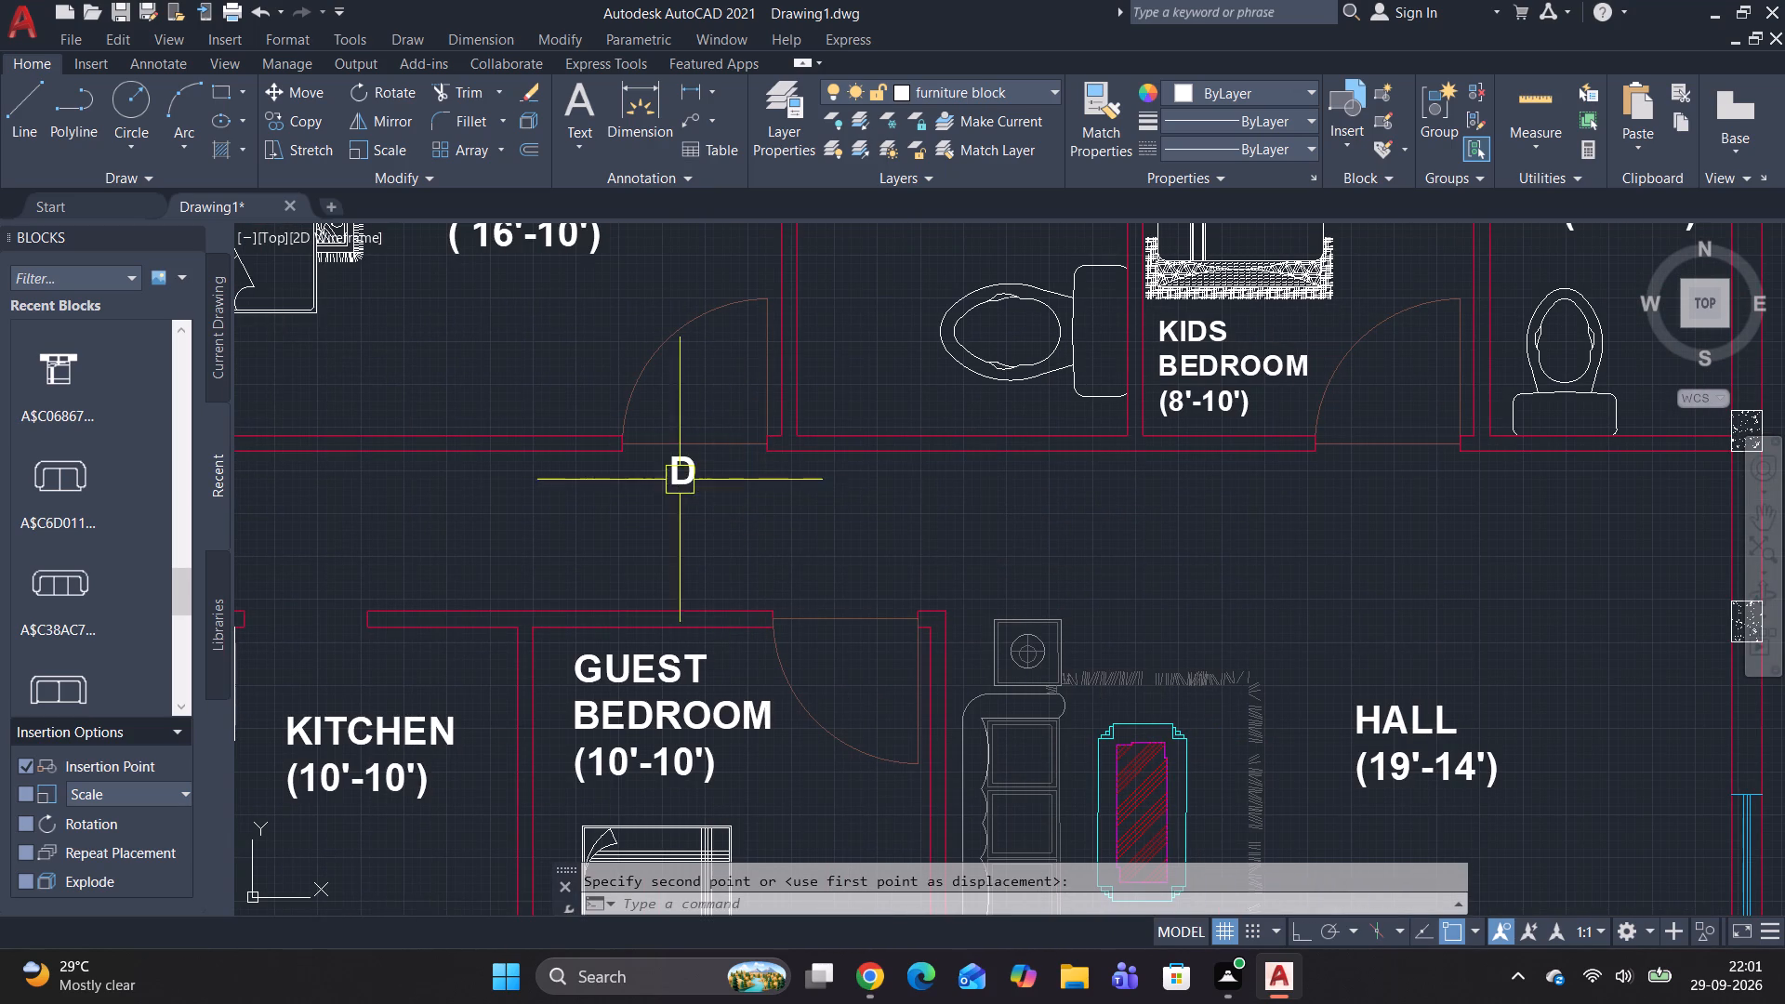
click(680, 480)
text(CO)
key(space)
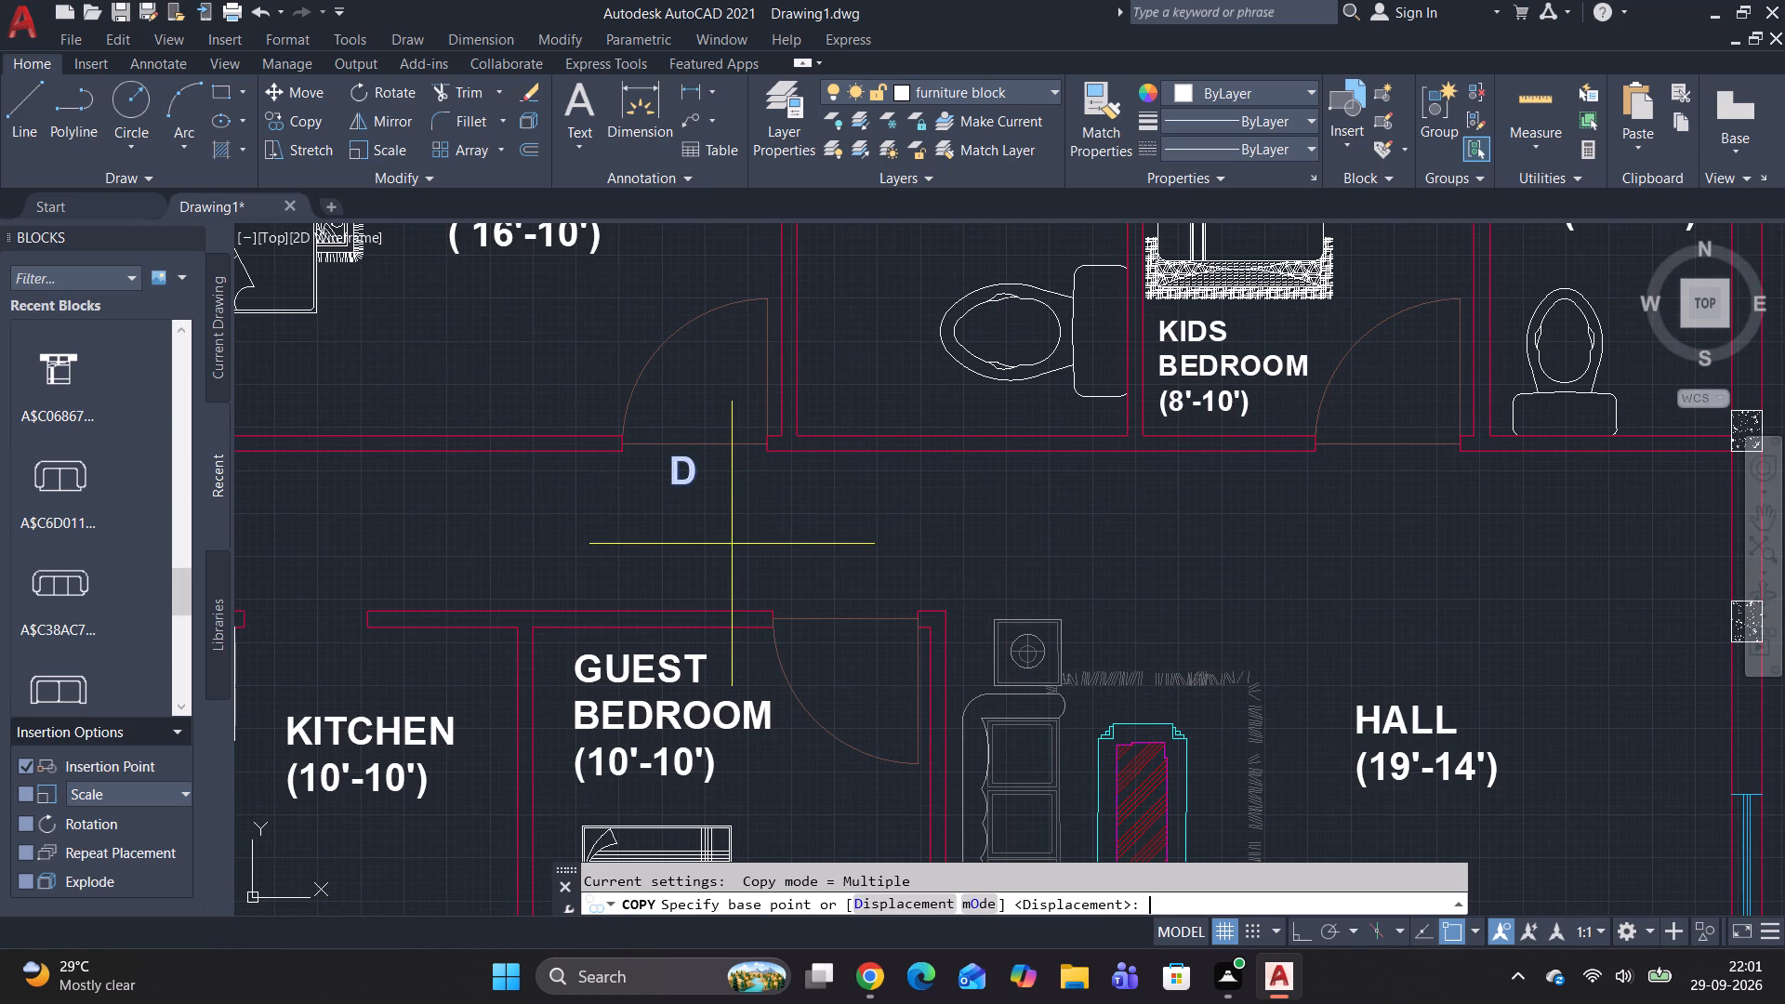
click(678, 484)
middle_drag(973, 417, 983, 526)
scroll(985, 505, down, 1)
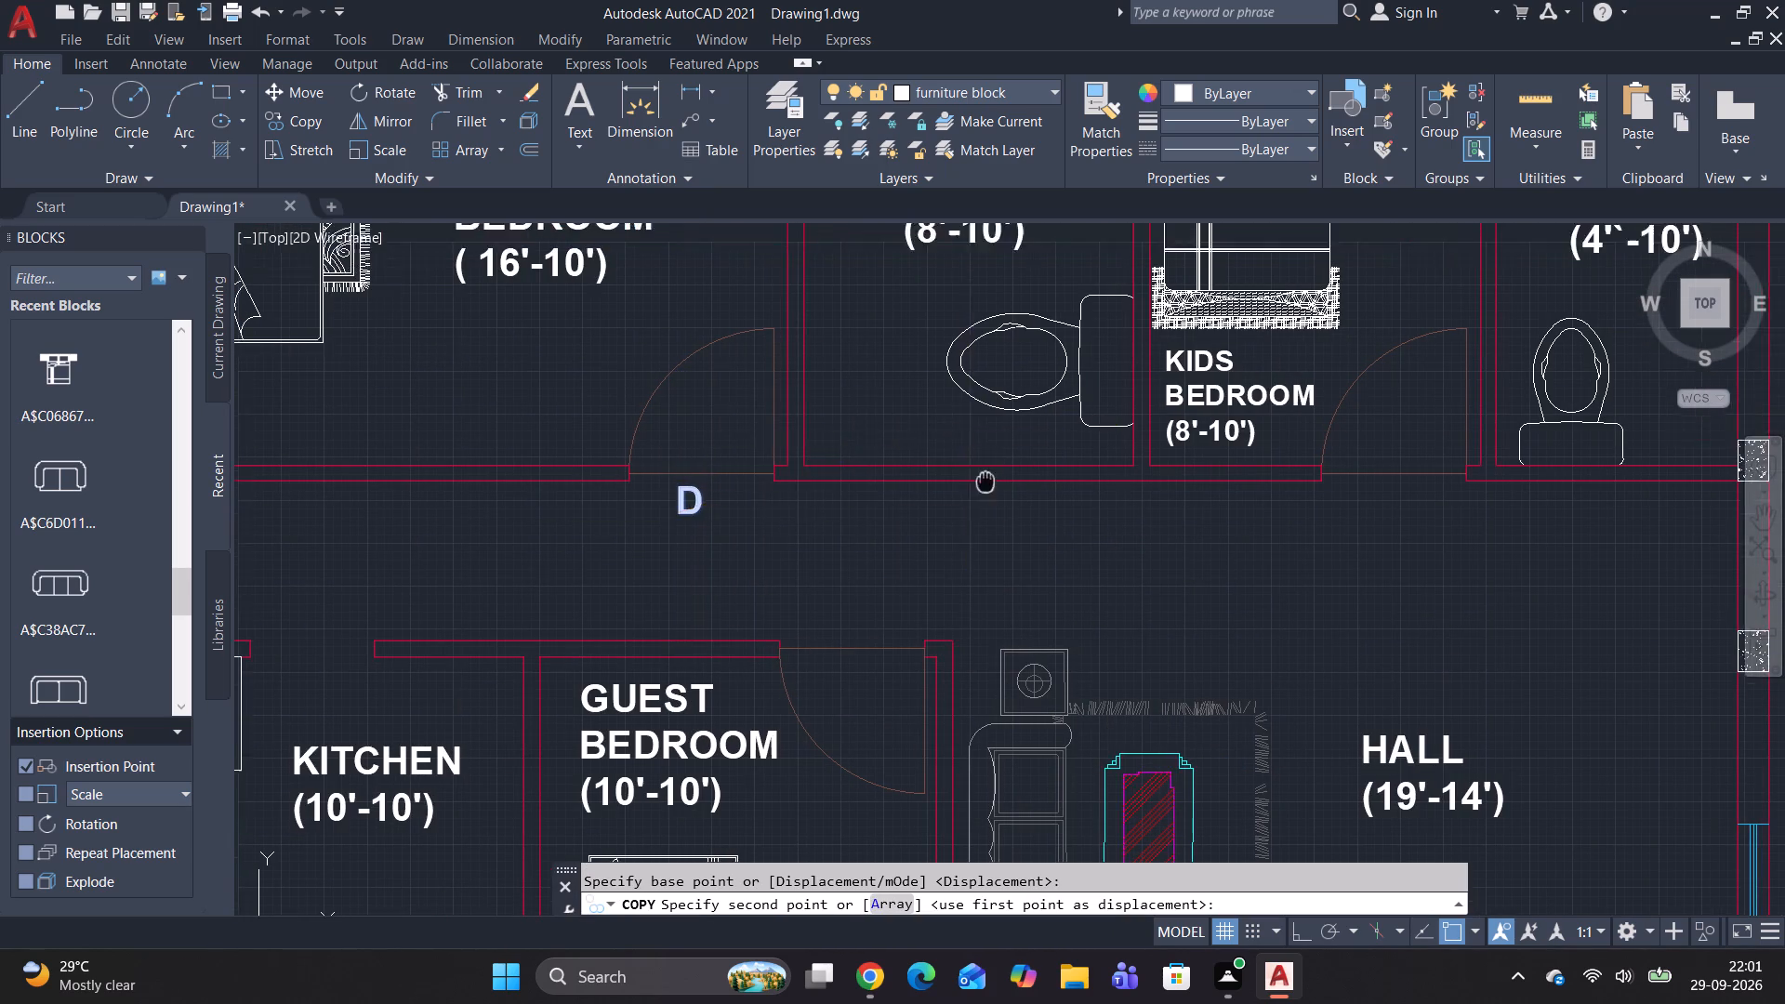
middle_drag(983, 526, 950, 713)
scroll(773, 492, up, 3)
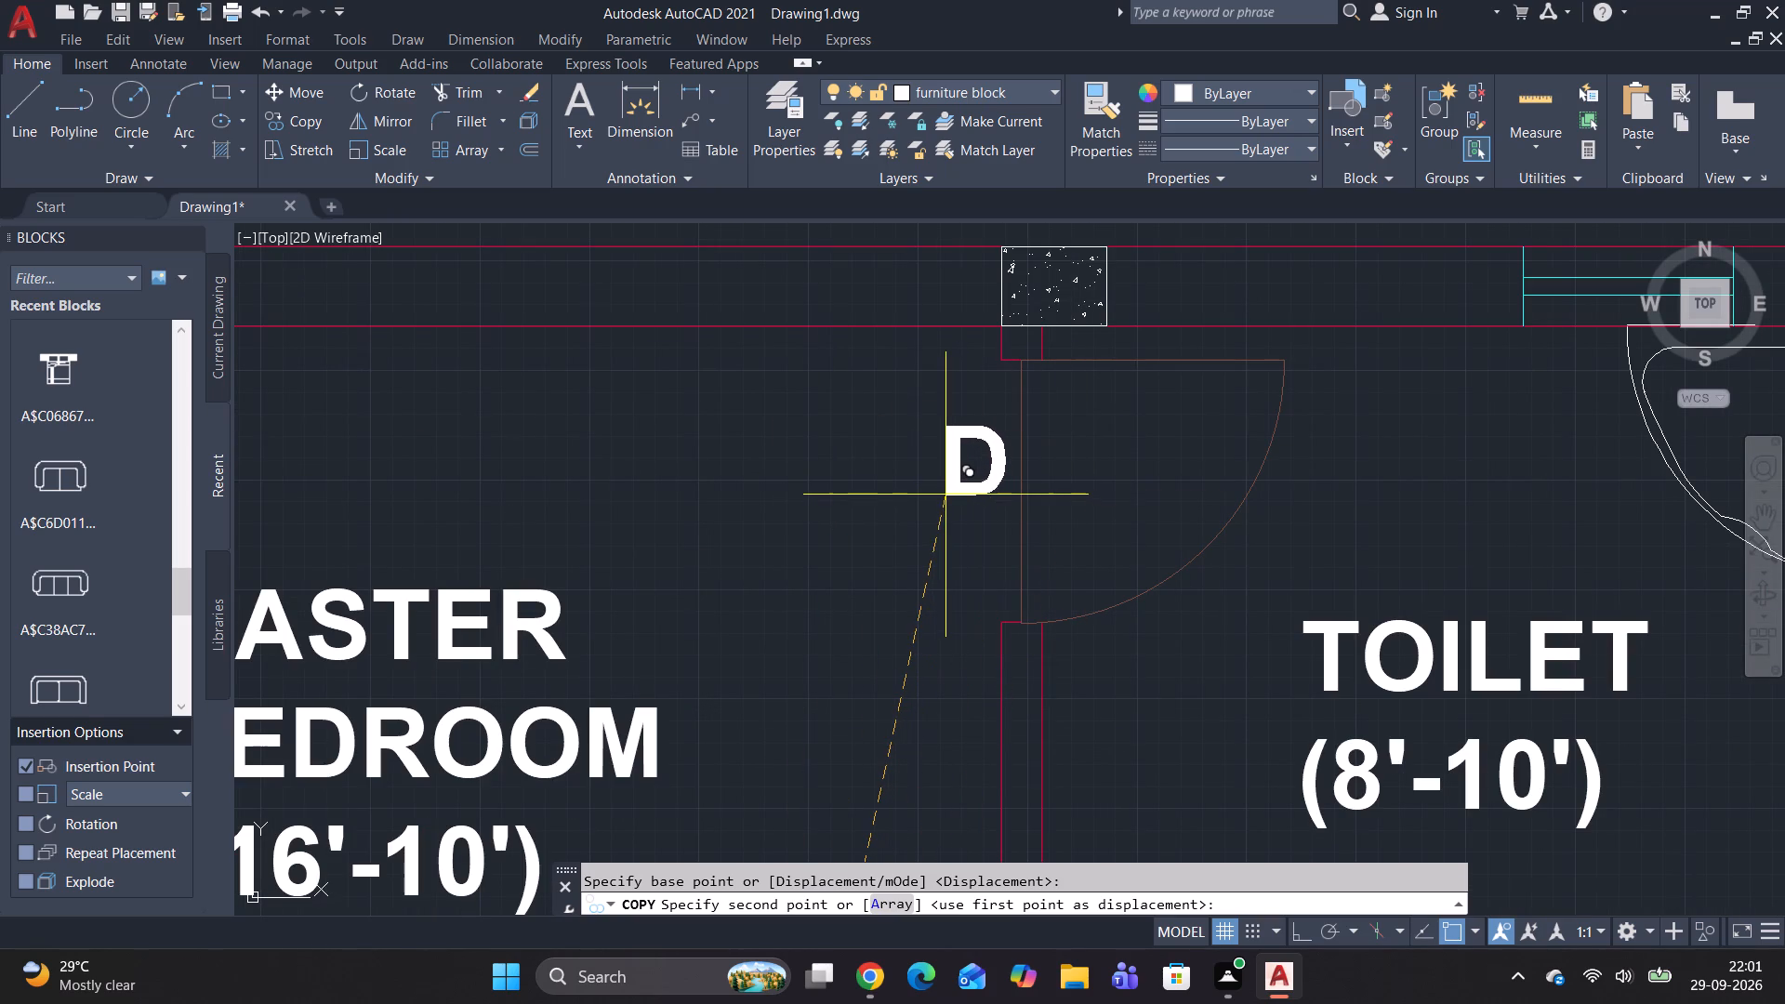
click(944, 502)
Place further "D" copies below the kids bedroom door, level with the original label, and beside the smaller toilet's door.
scroll(1437, 575, down, 1)
middle_drag(1437, 575, 894, 609)
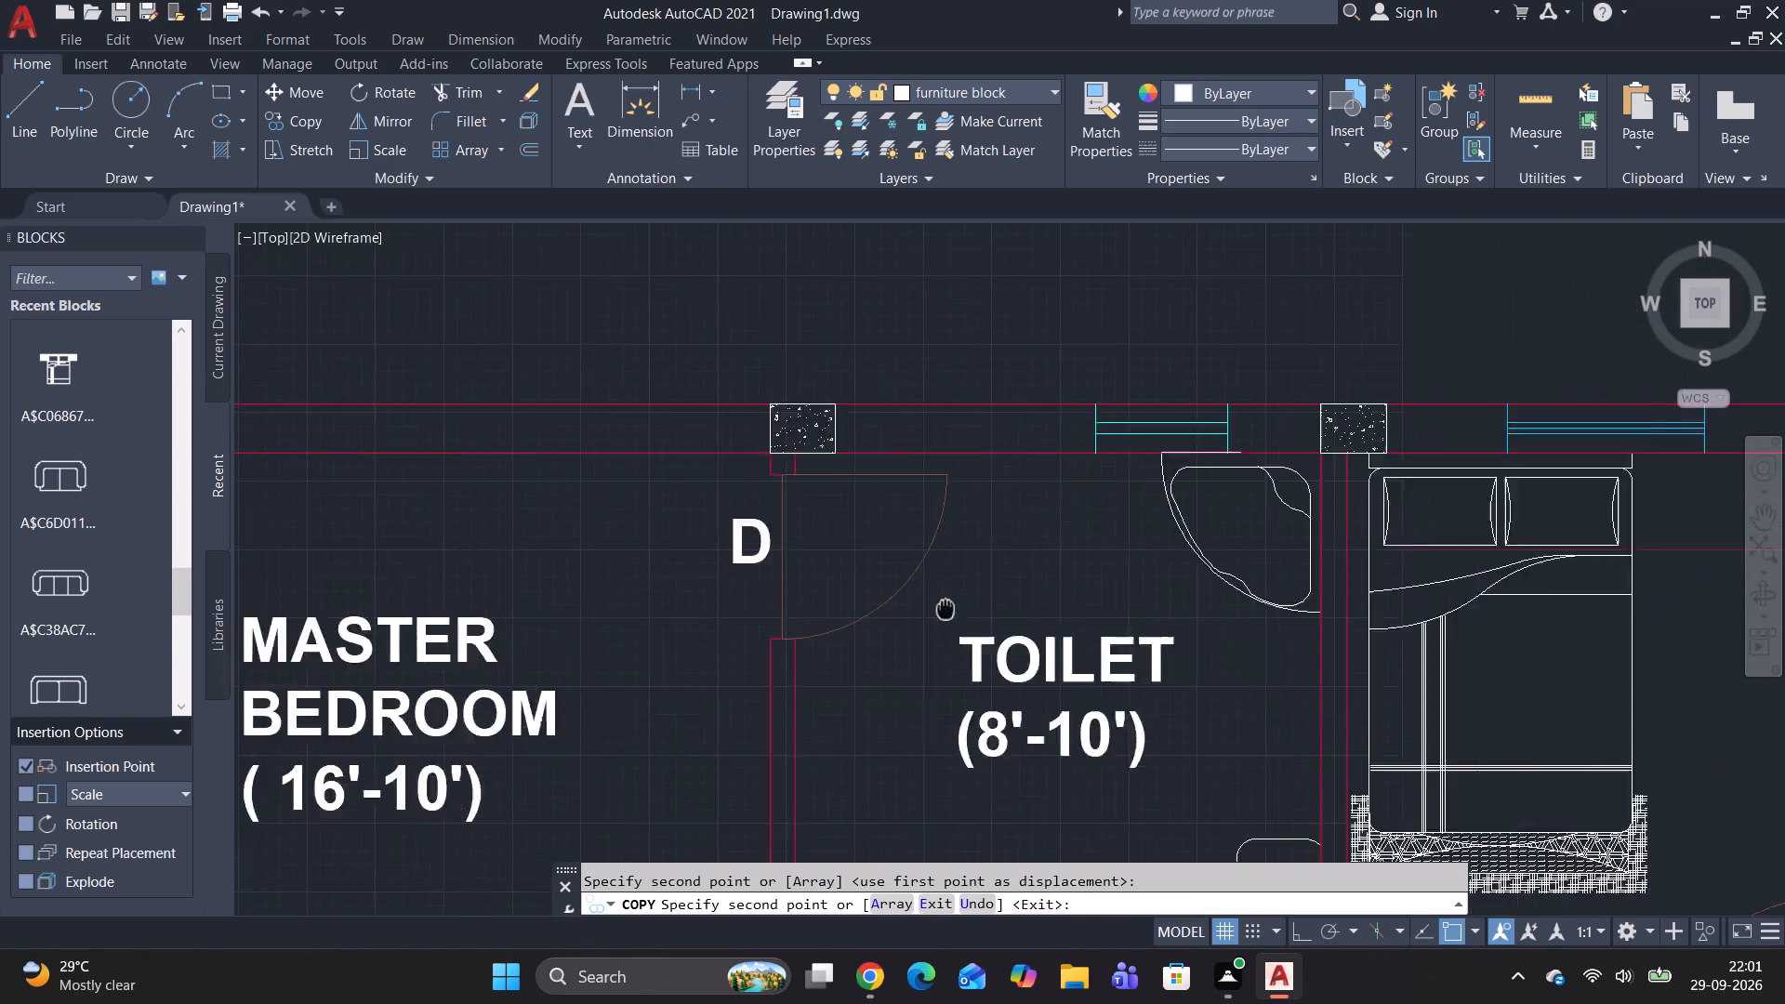
middle_drag(894, 609, 775, 609)
scroll(1141, 610, down, 3)
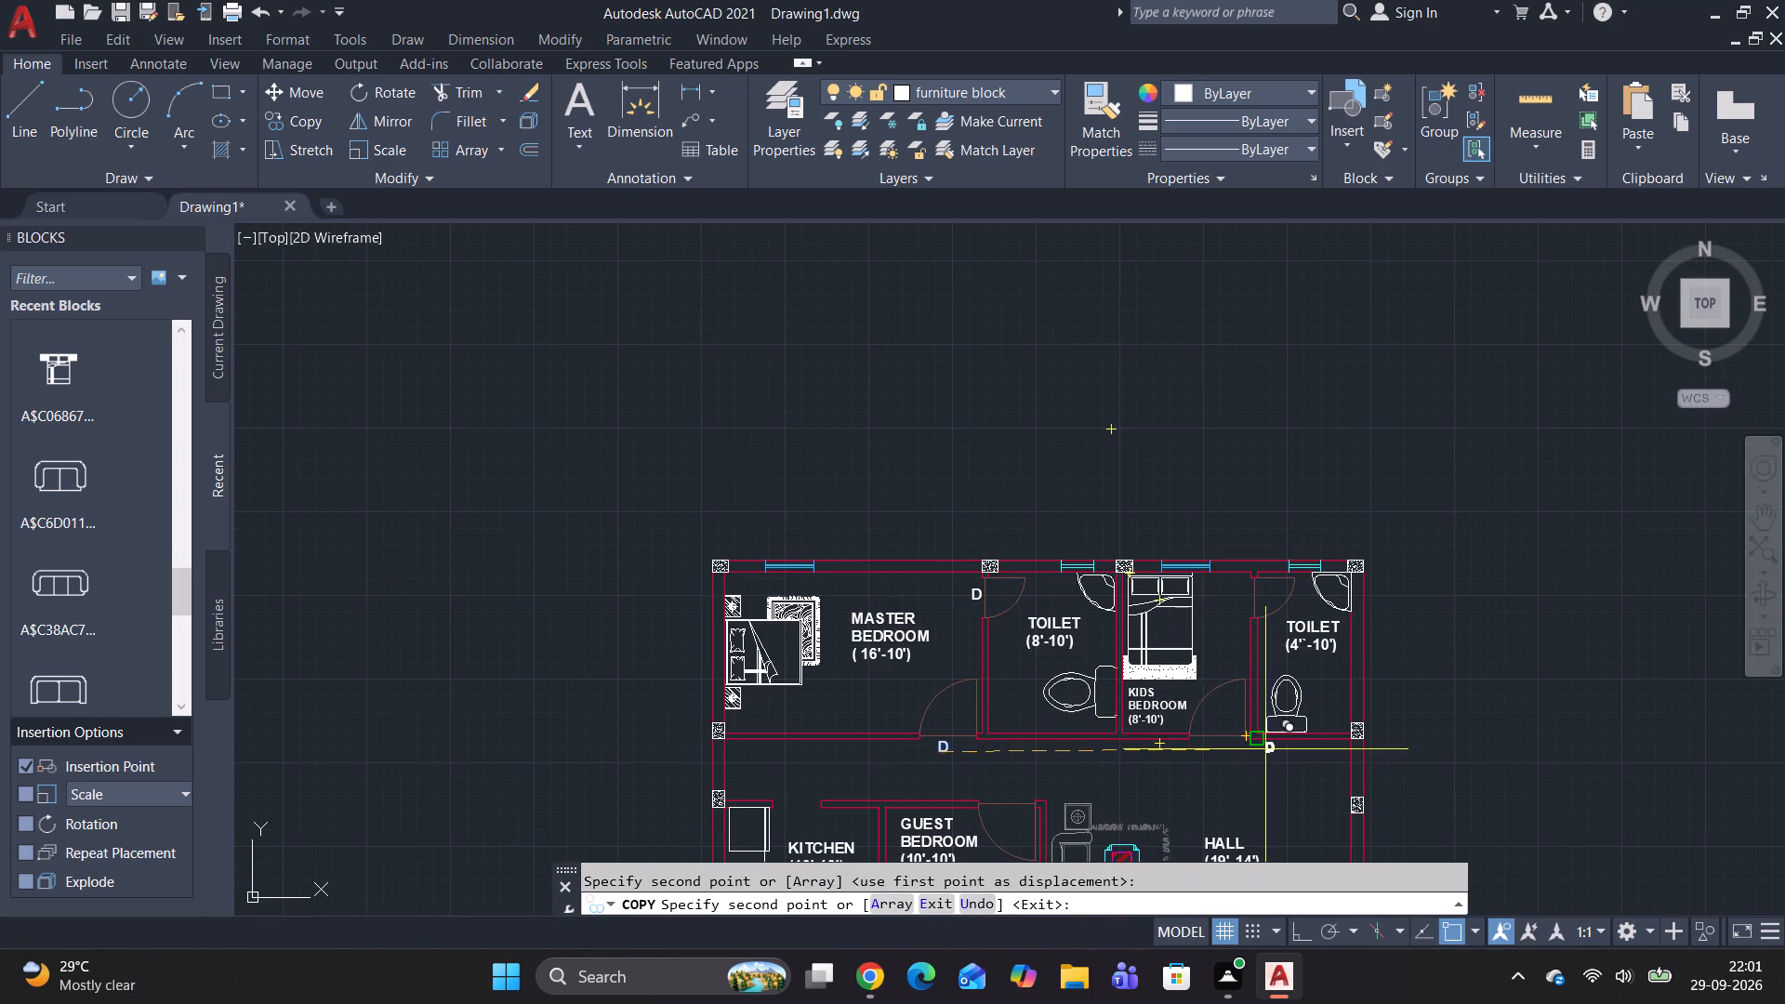
scroll(1250, 747, up, 2)
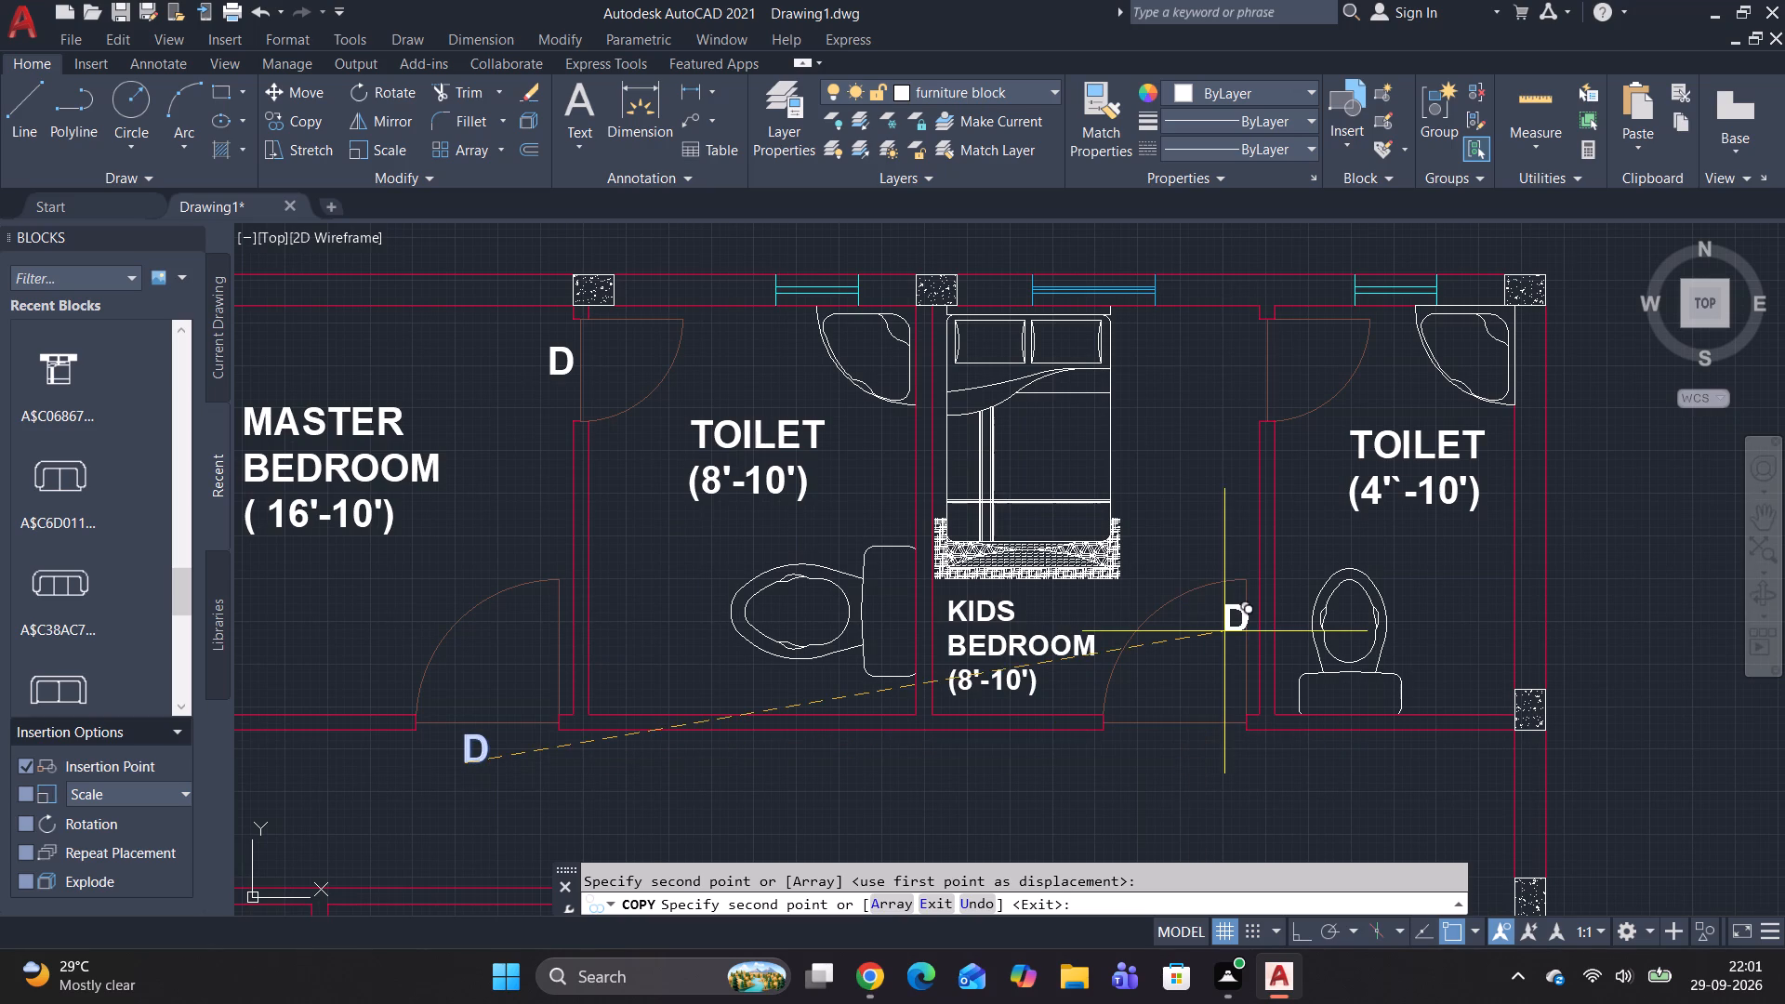
key(F8)
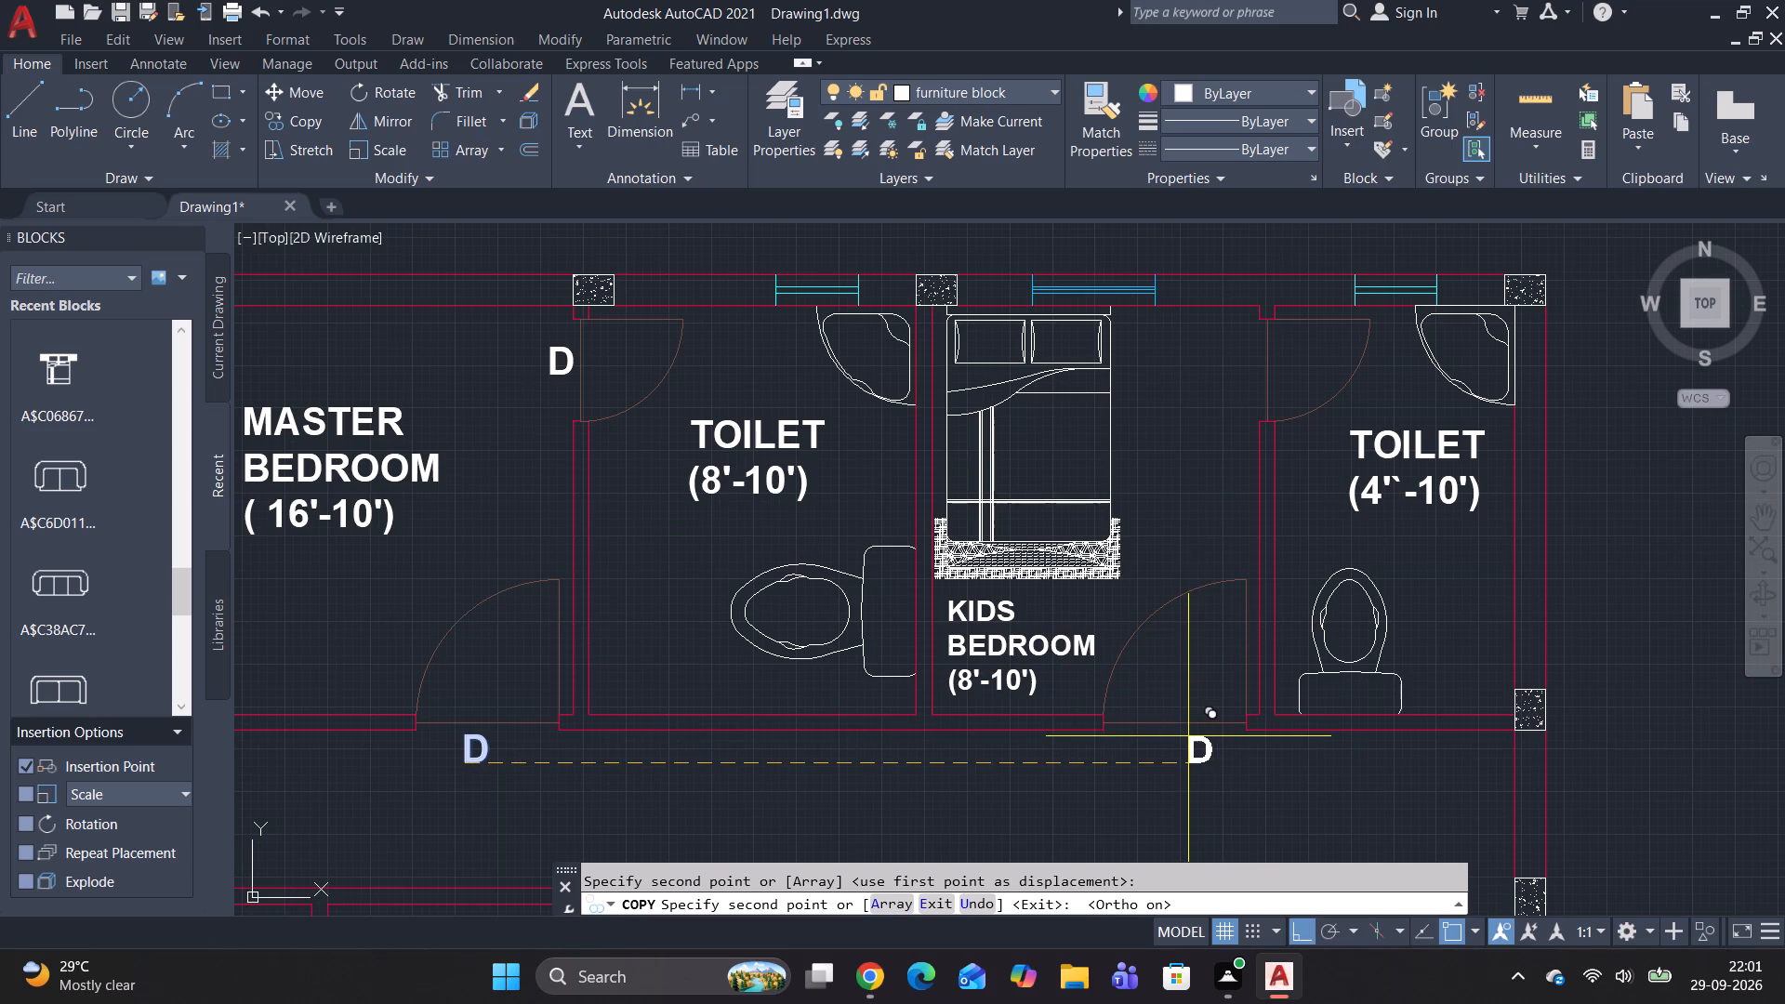
click(1188, 736)
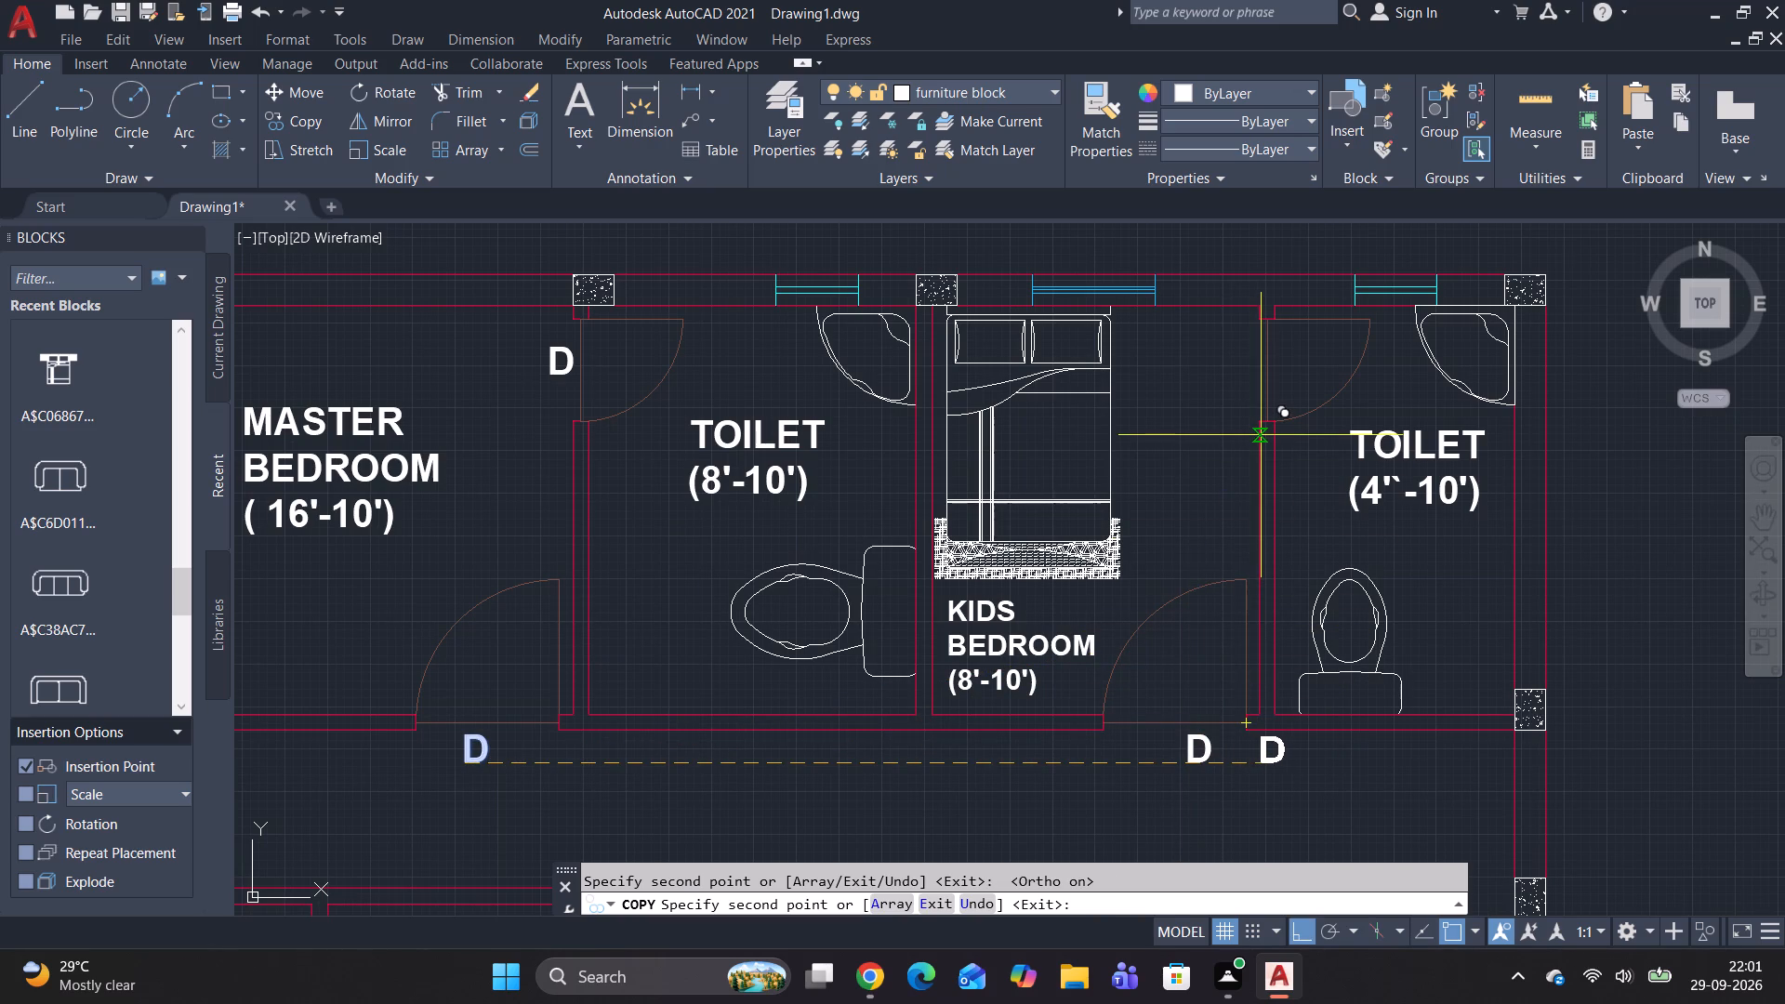
key(F8)
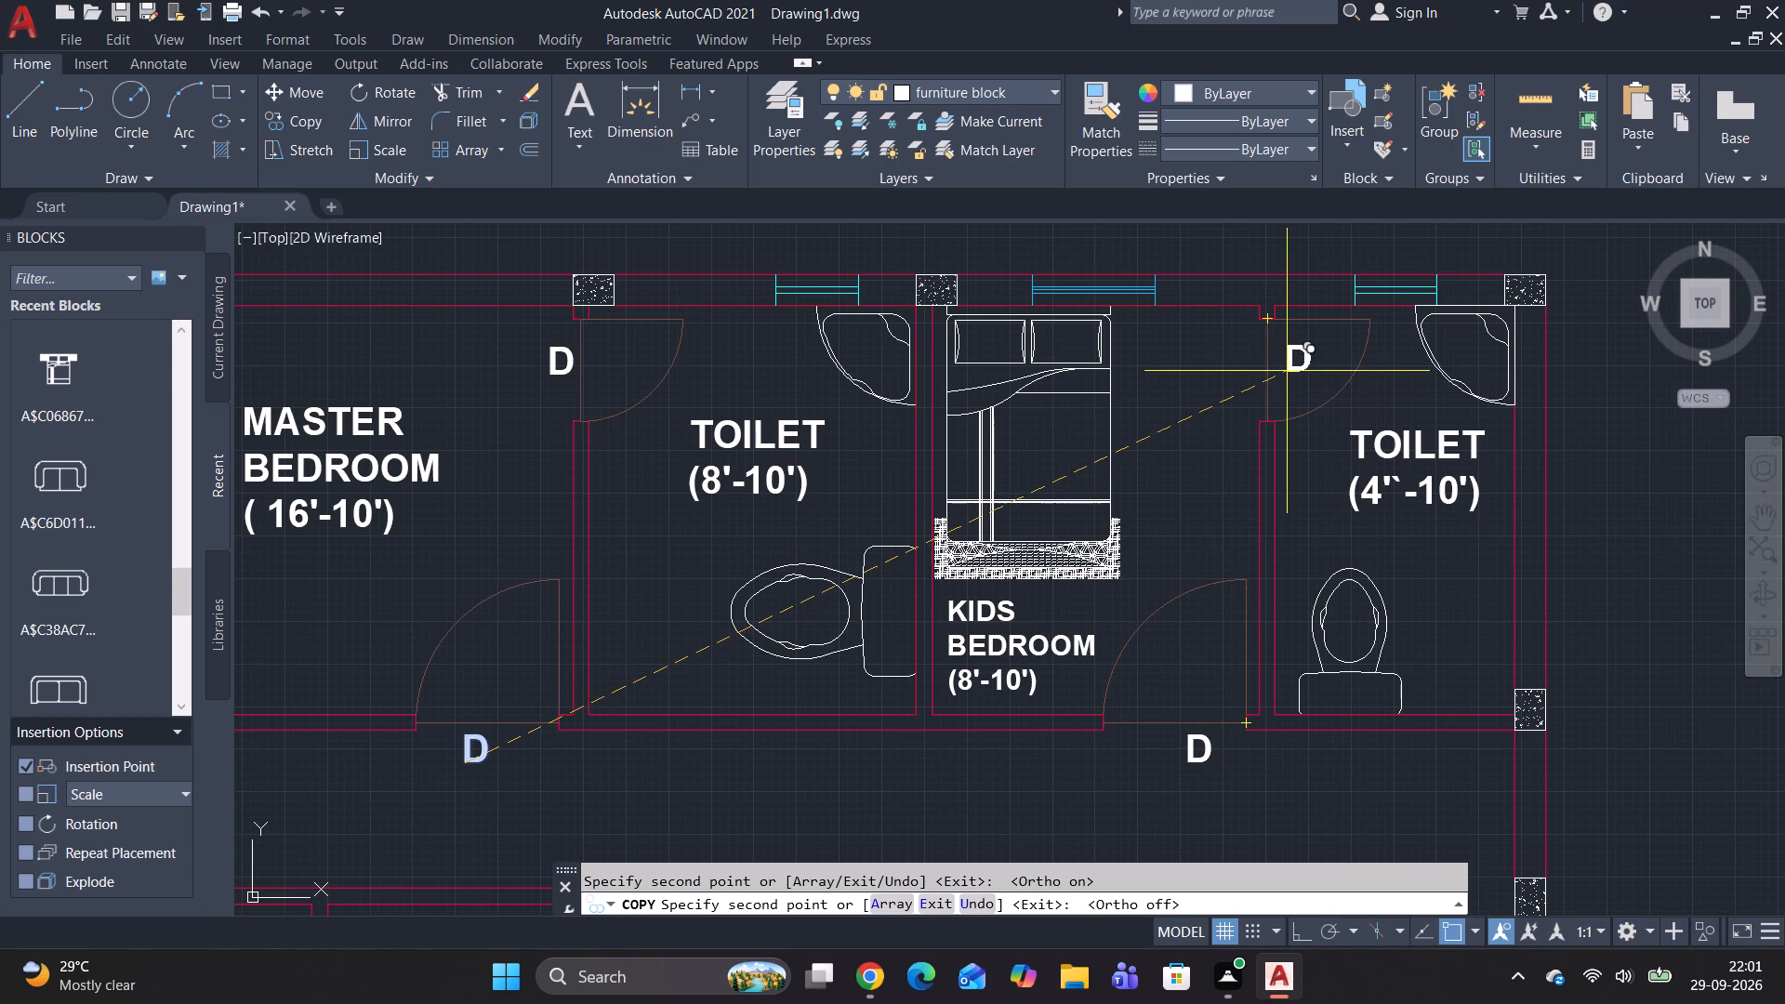
click(1287, 371)
Place "D" copies above the guest bedroom door and just below the HALL's south wall, between its window and the corner column.
scroll(1340, 605, down, 3)
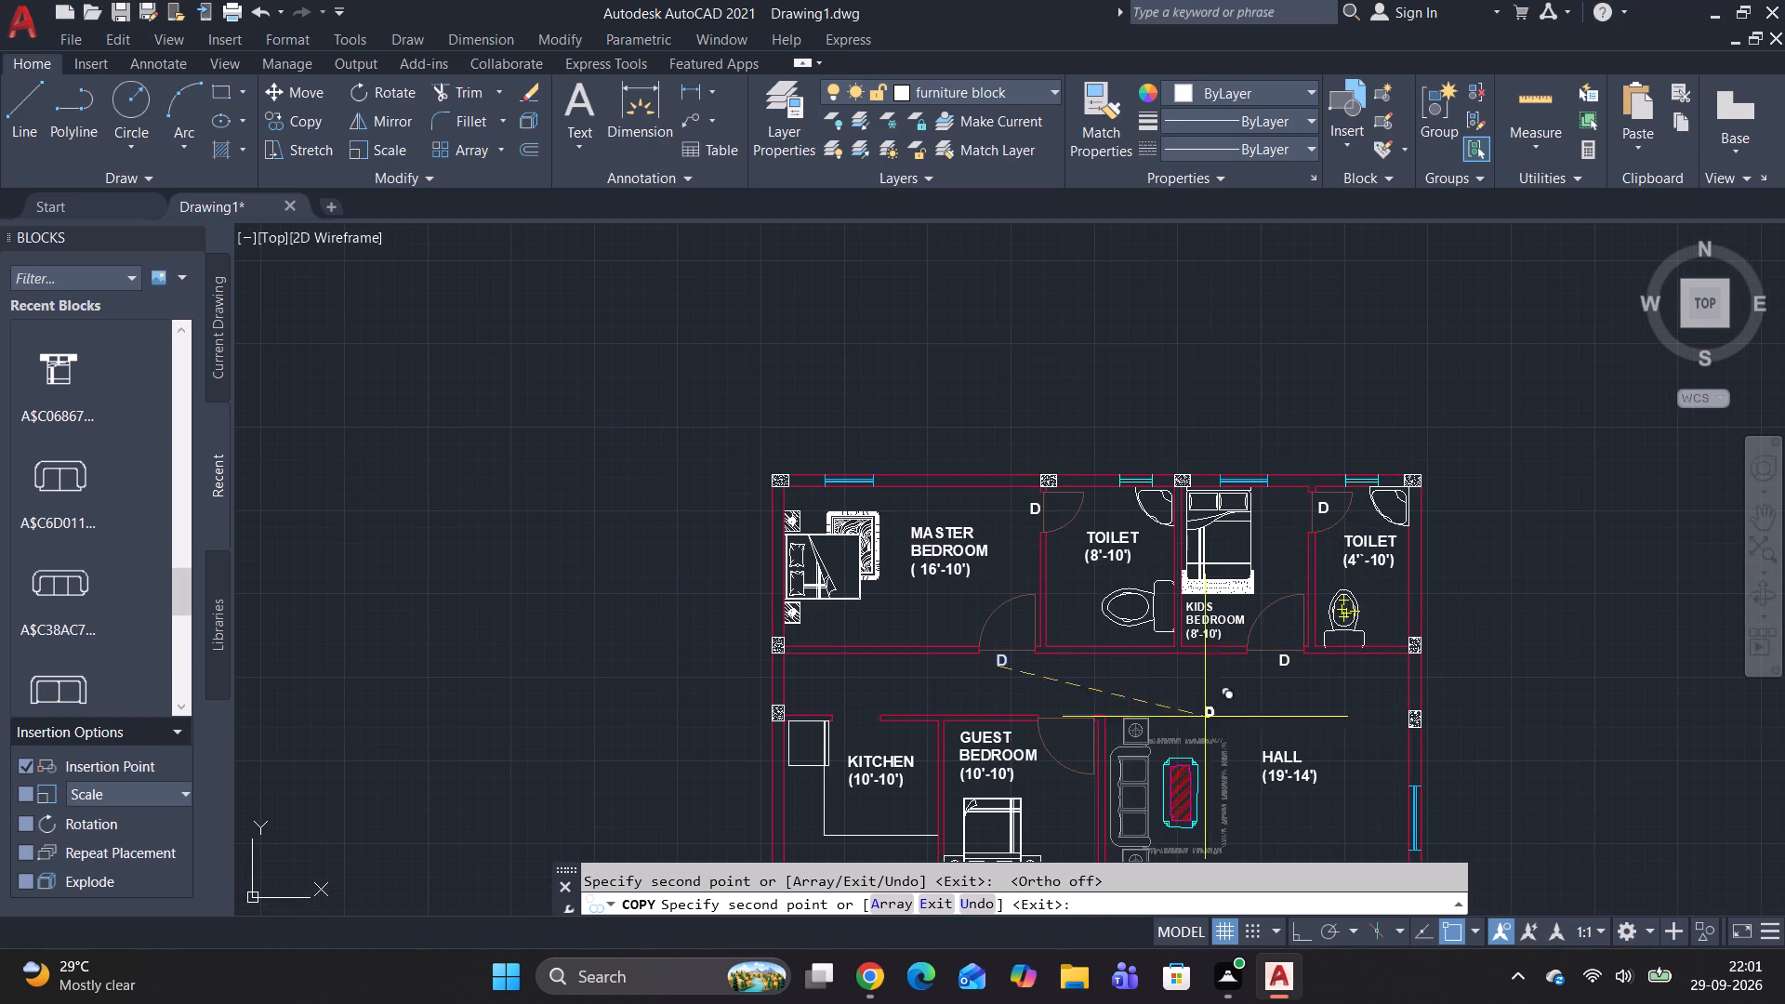
scroll(1046, 727, up, 3)
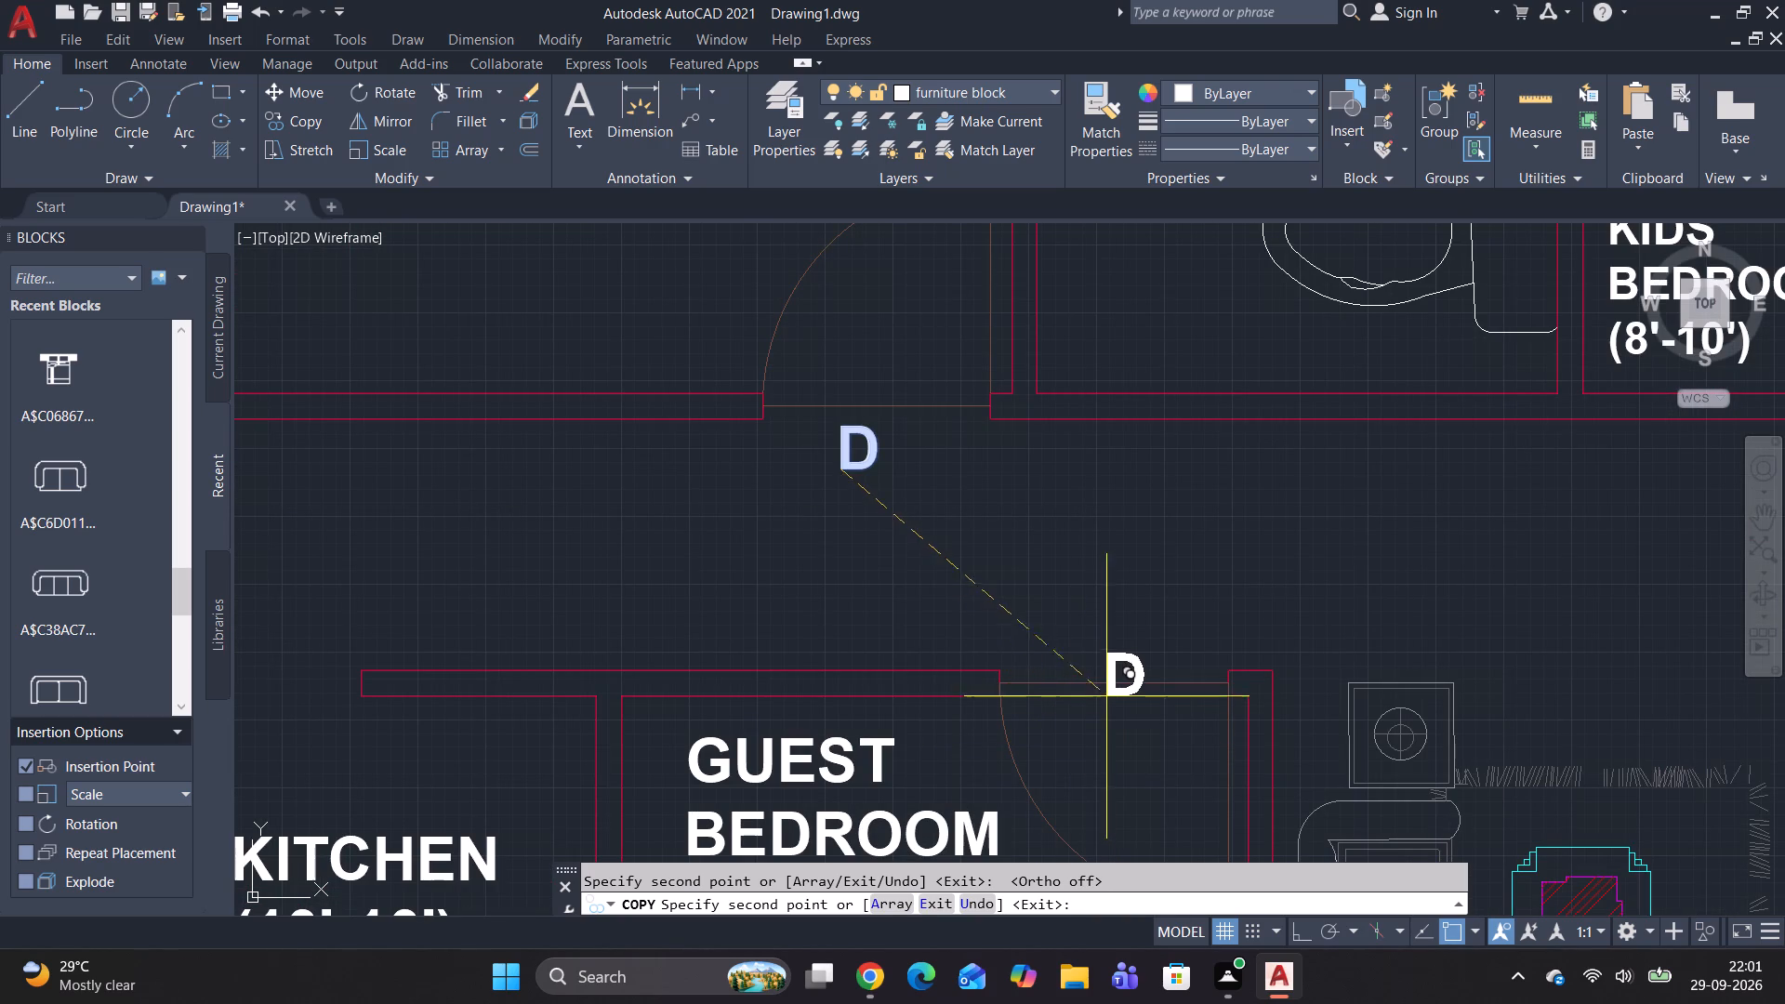
click(1111, 667)
scroll(1392, 647, down, 1)
middle_drag(1392, 648, 1117, 693)
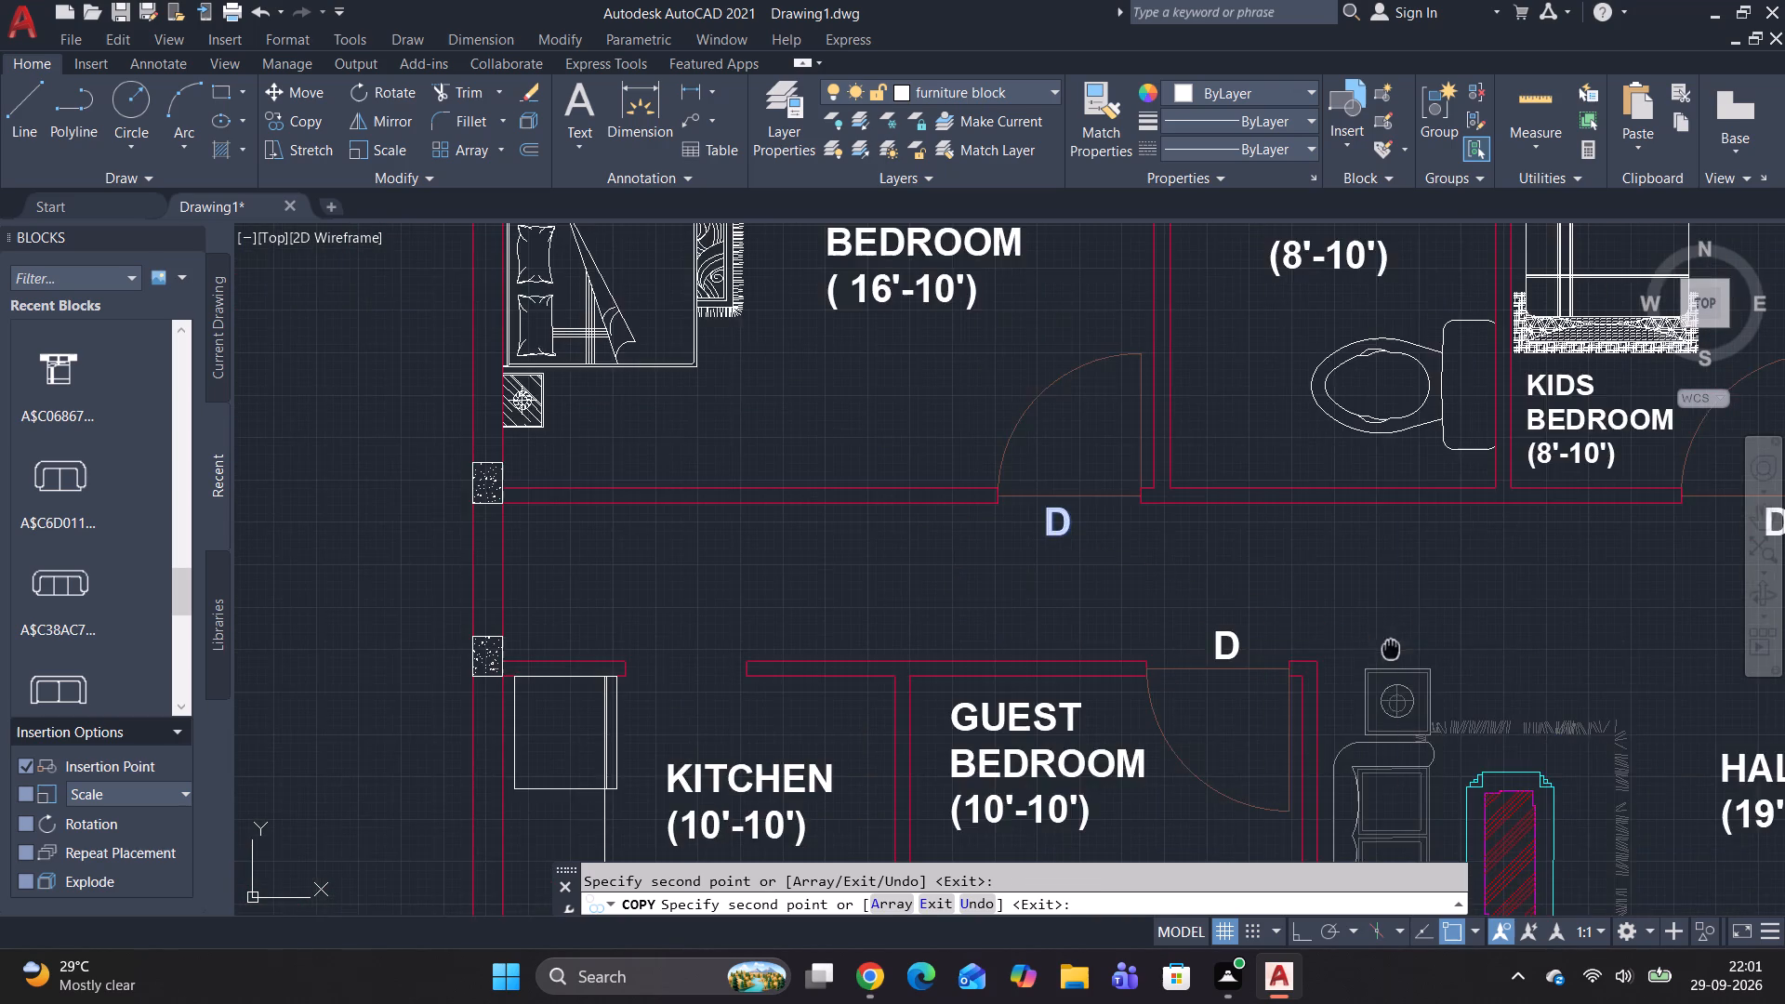
middle_drag(1117, 693, 785, 606)
scroll(767, 559, down, 2)
scroll(918, 788, up, 2)
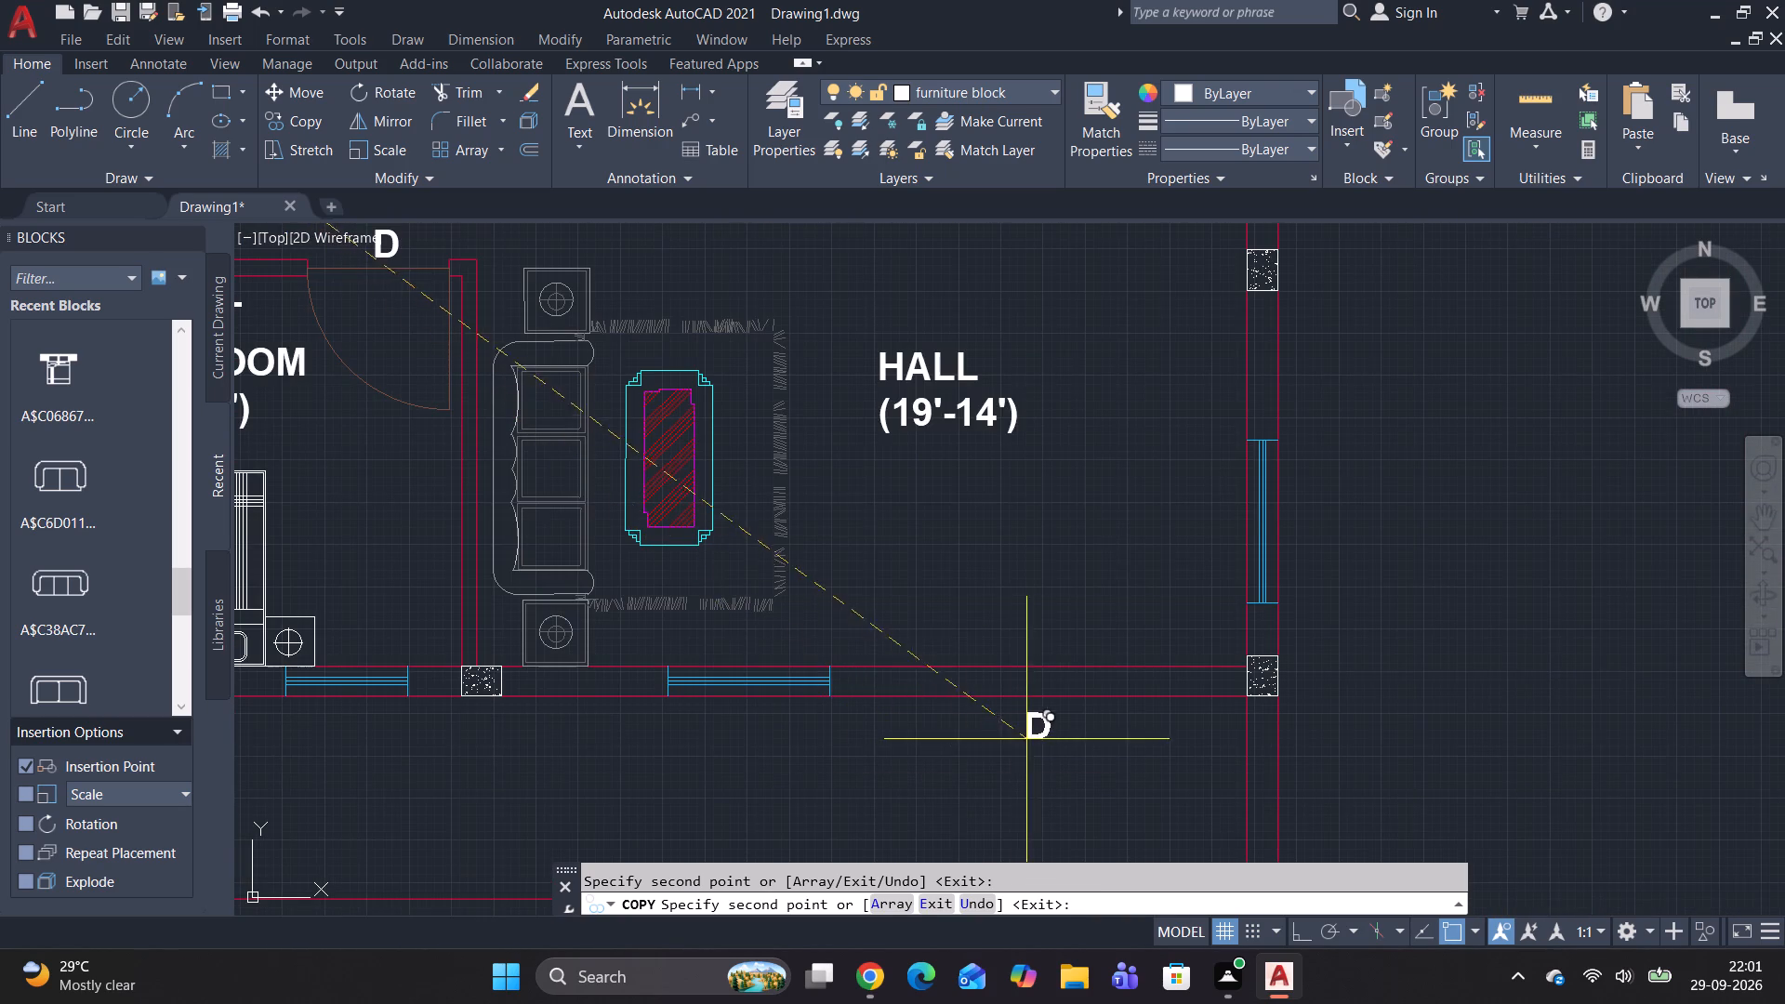
click(1007, 746)
Place a "D" copy just outside the window in the HALL's east wall.
scroll(780, 588, down, 2)
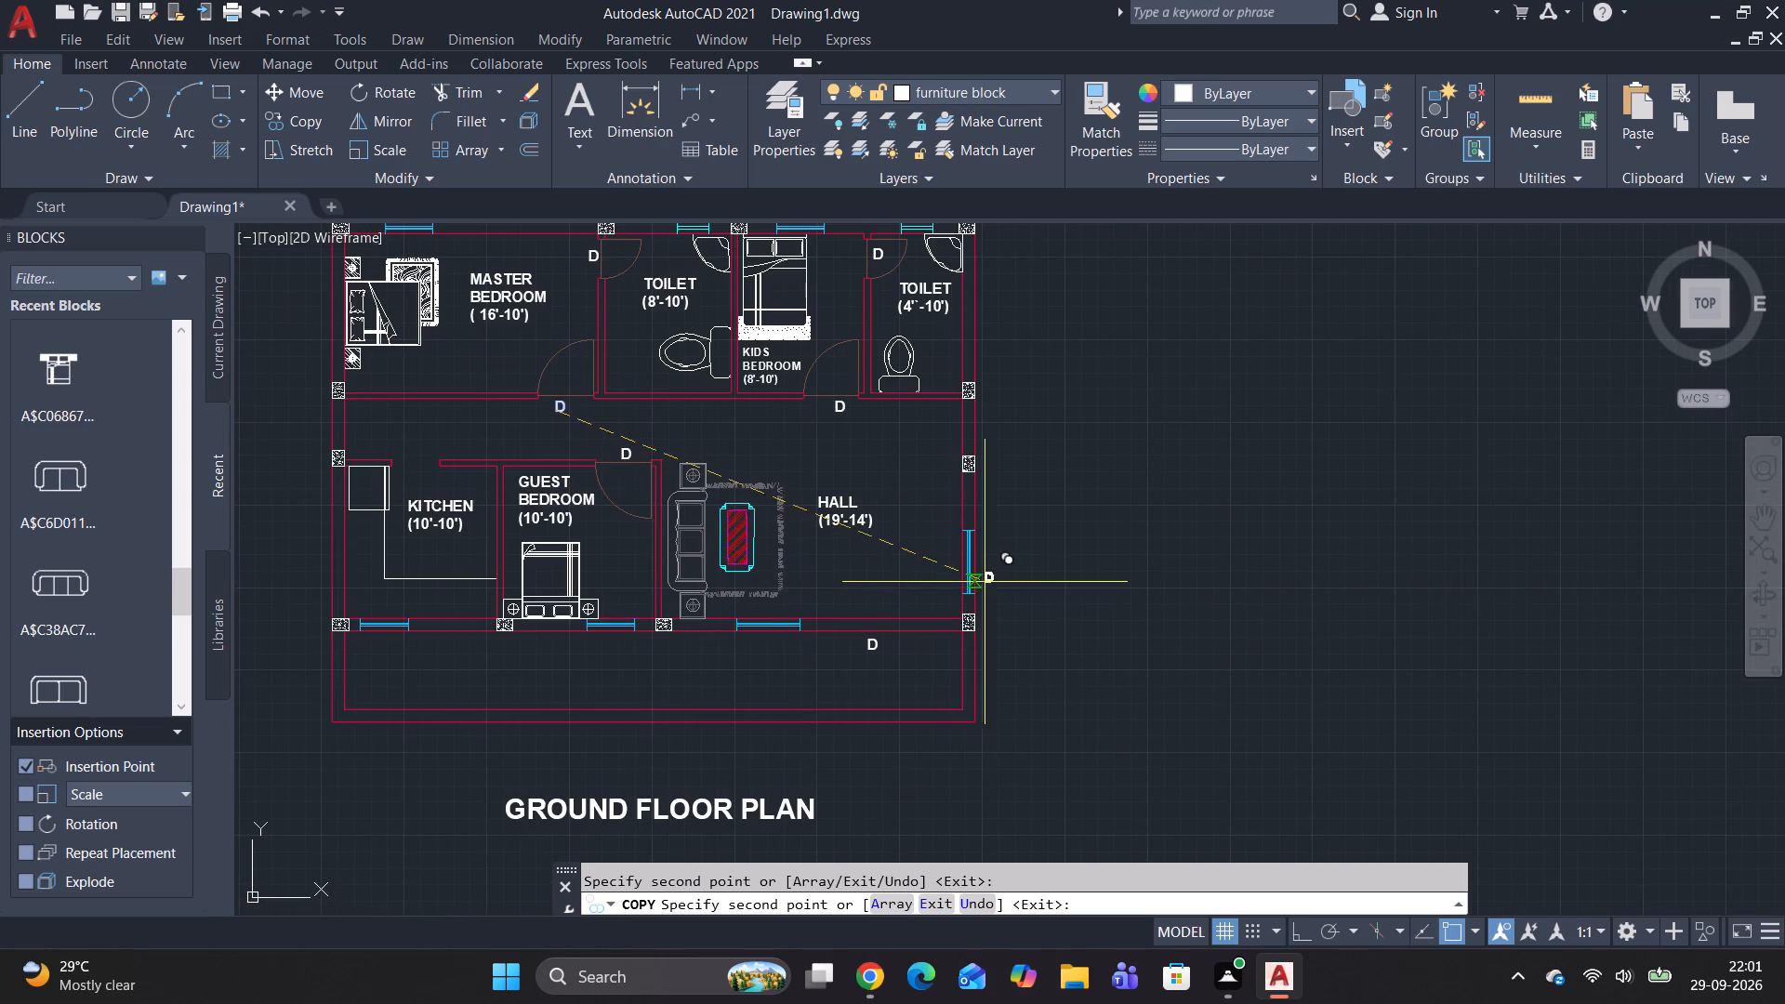
scroll(985, 572, up, 3)
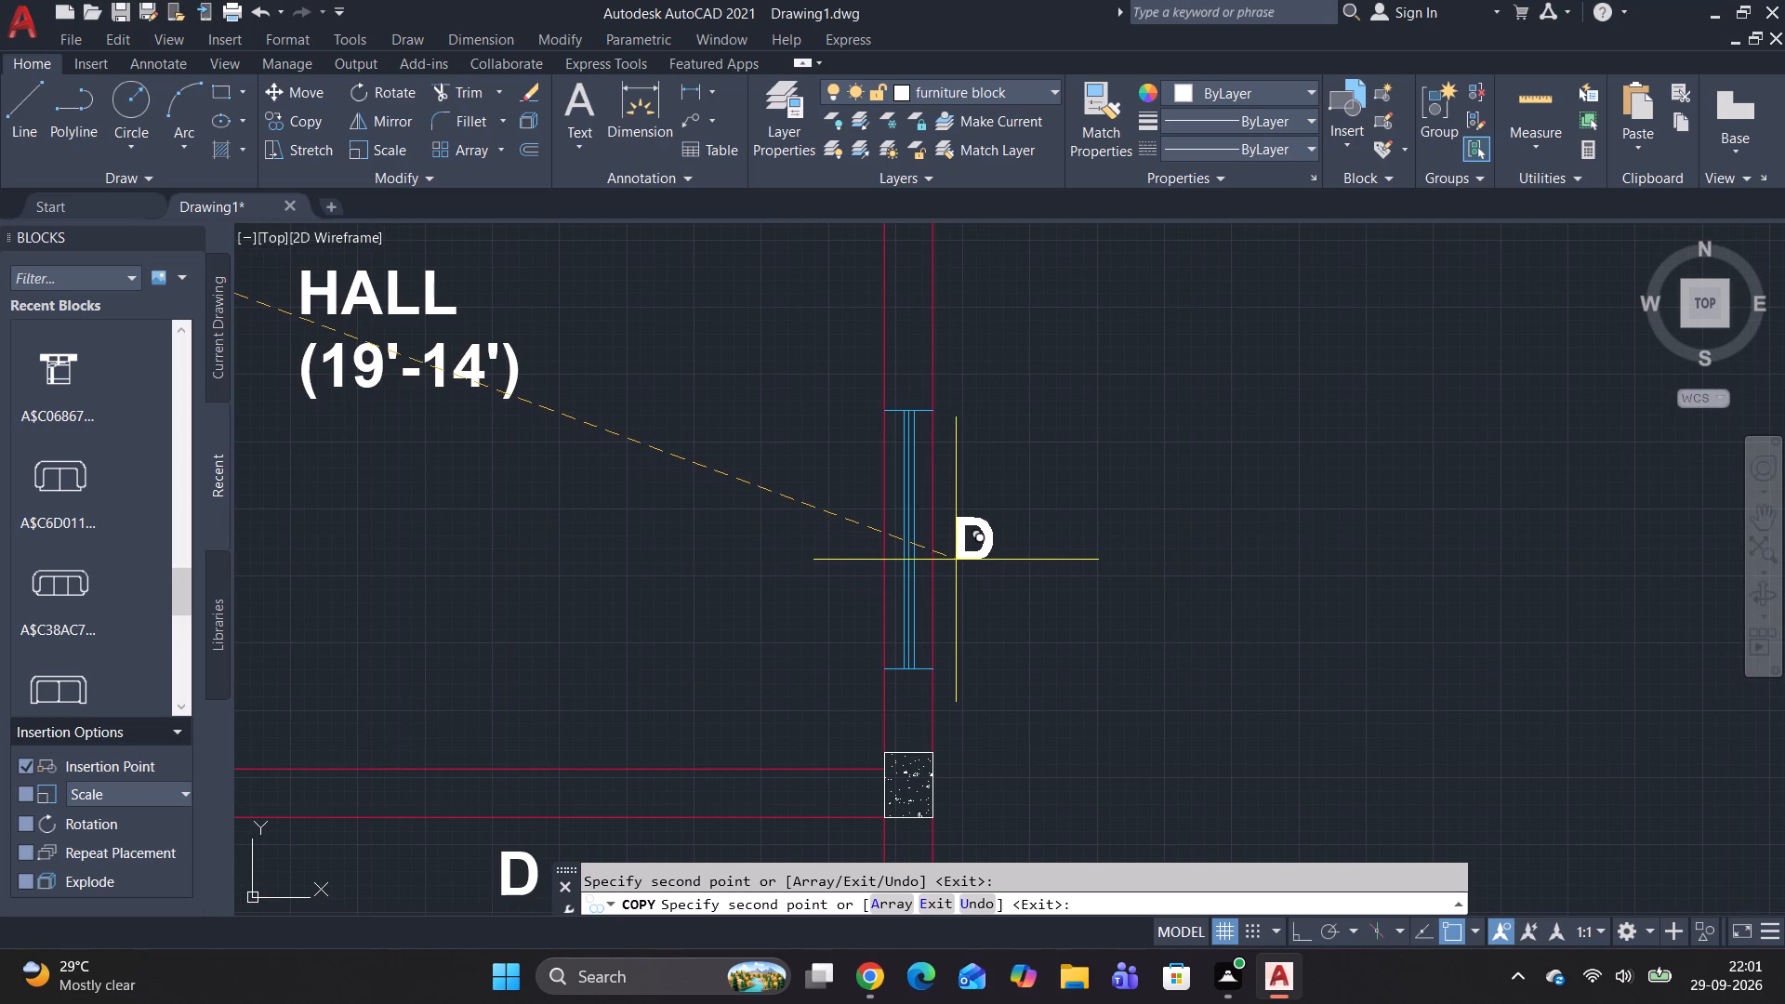
click(956, 560)
Place "D" copies above the four north wall windows, from the smaller toilet across to the master bedroom.
scroll(967, 441, down, 1)
middle_drag(967, 441, 994, 780)
scroll(999, 476, down, 3)
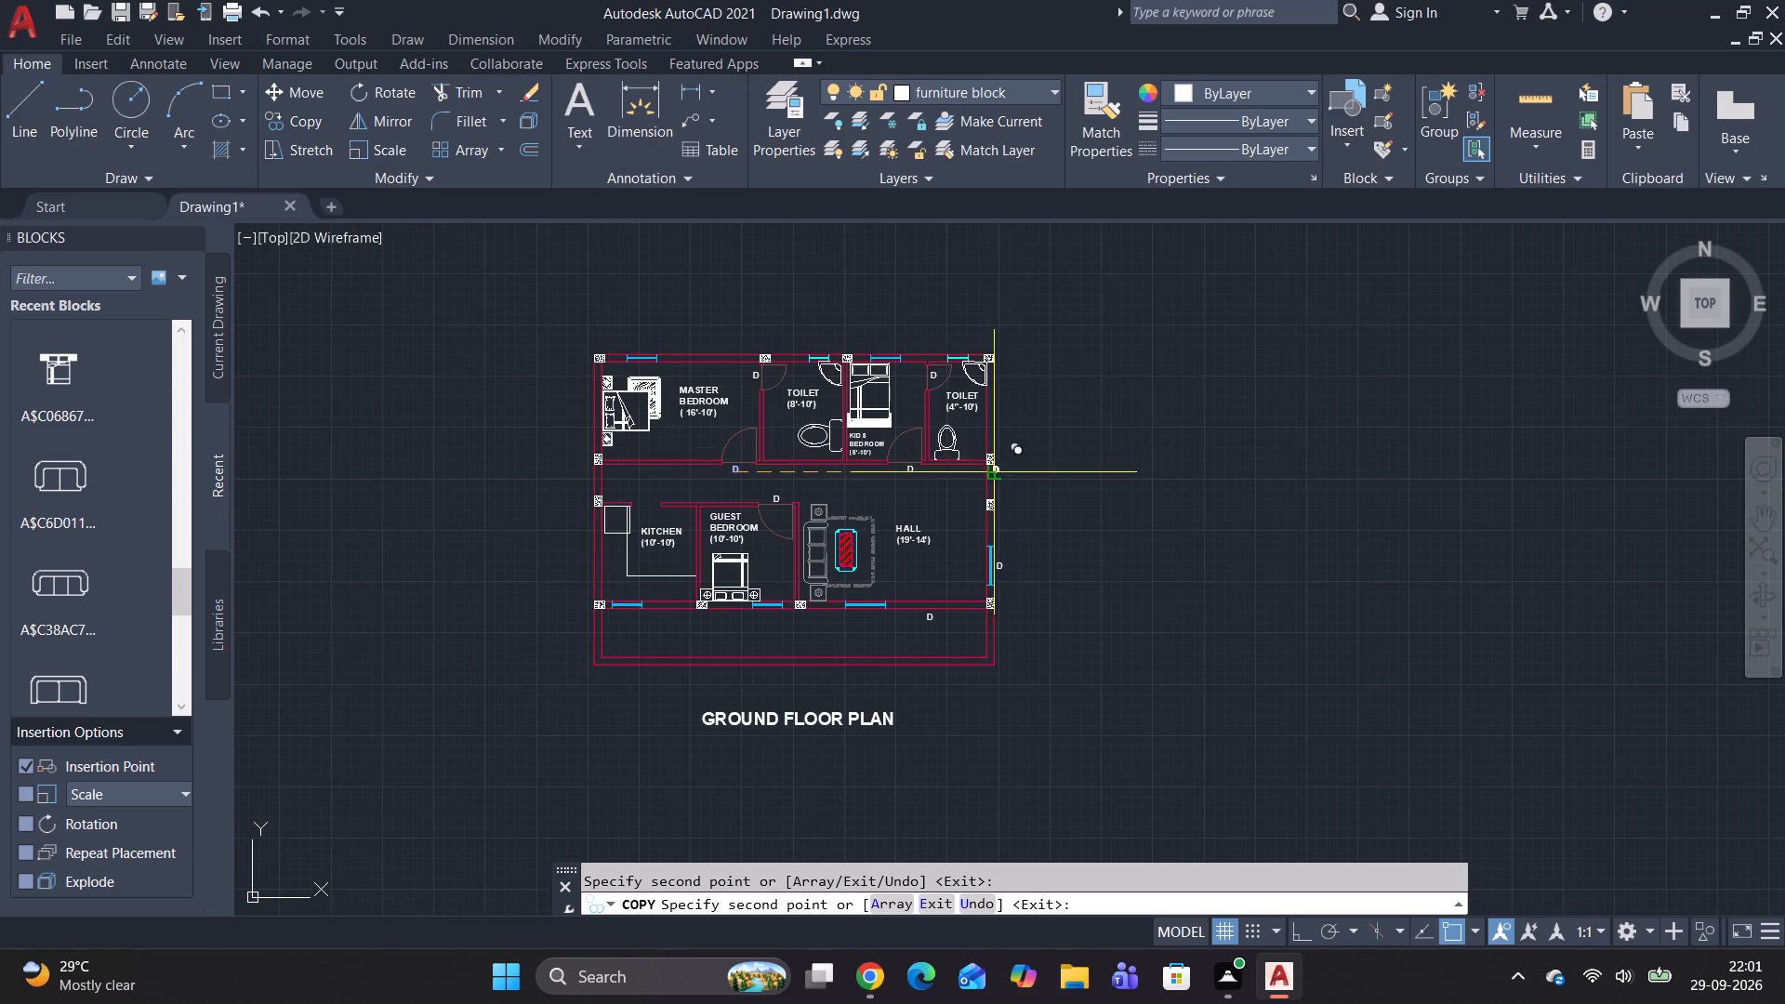
scroll(920, 326, up, 4)
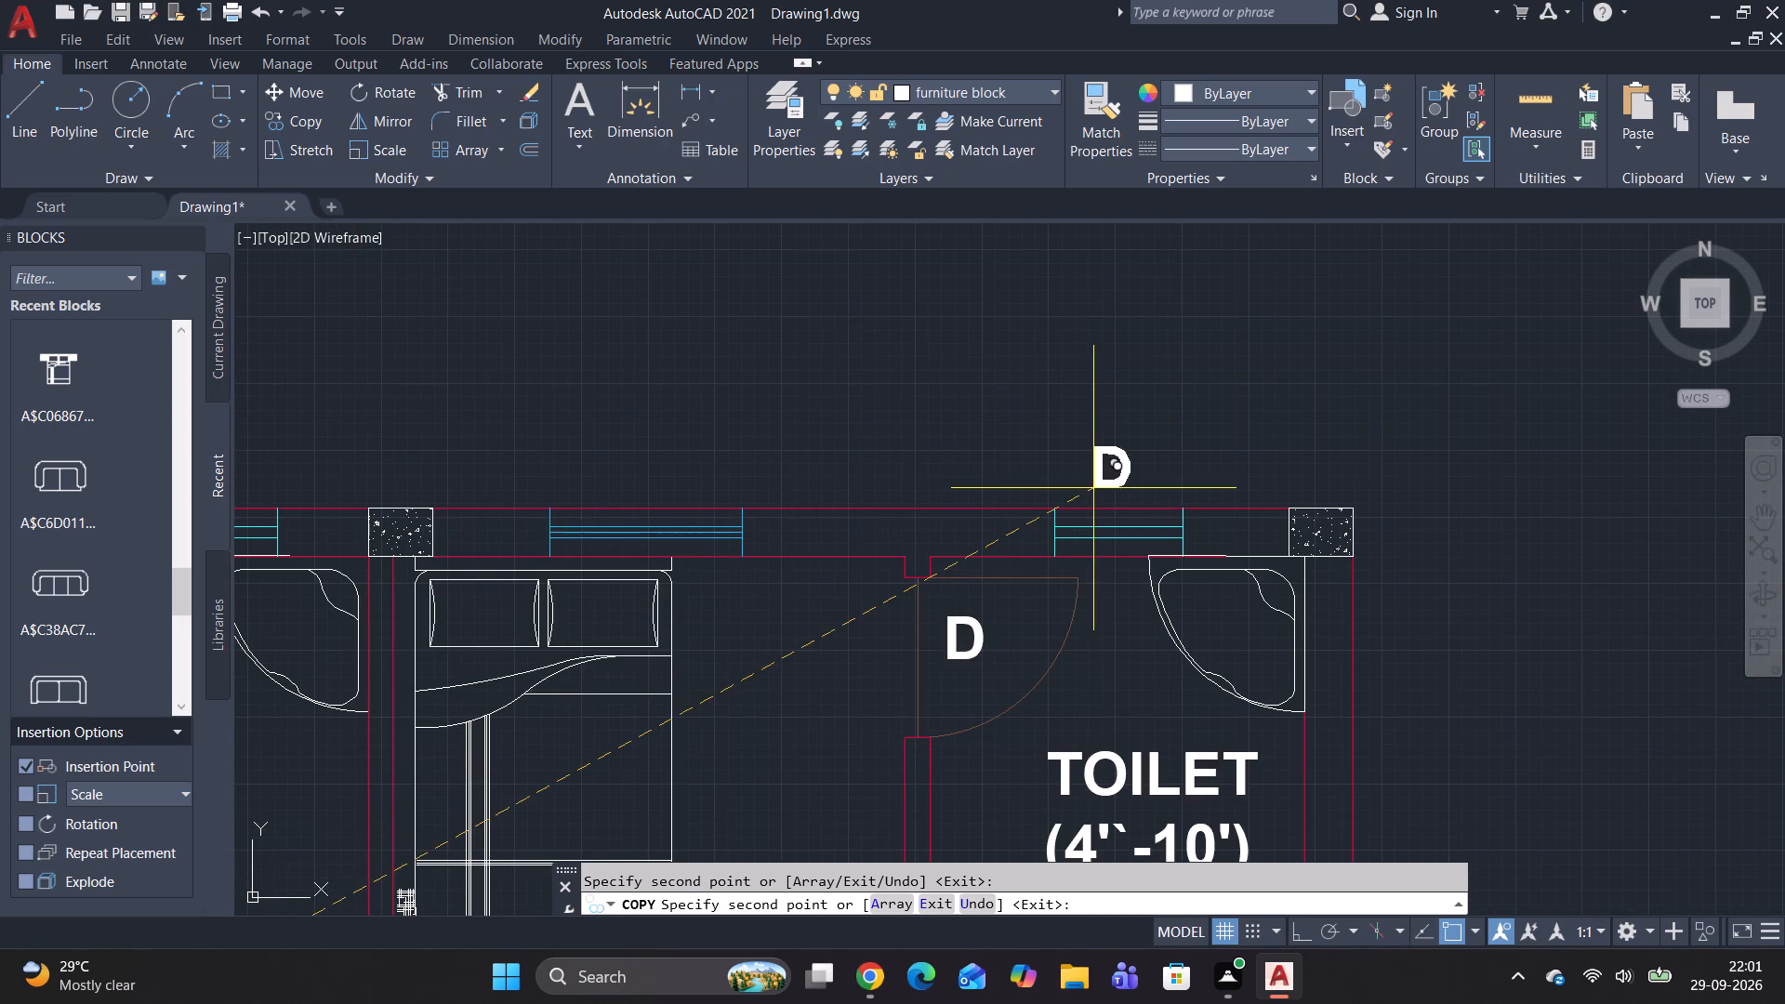
click(1098, 493)
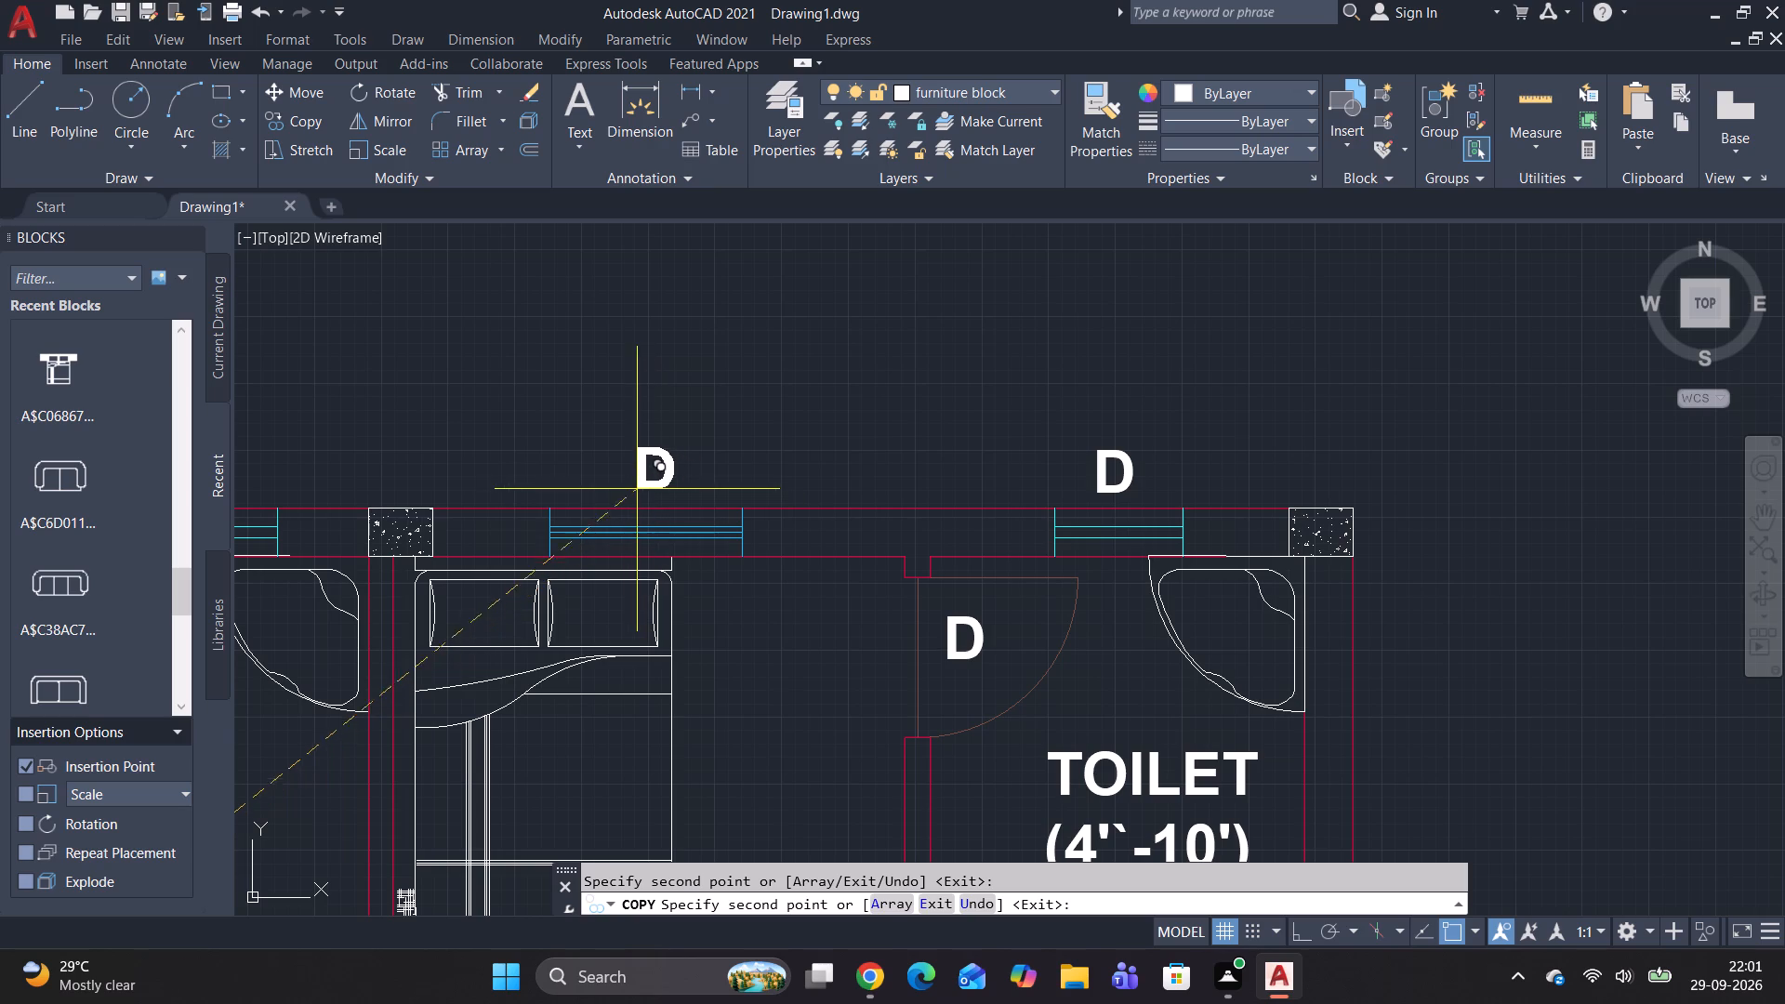
click(628, 490)
middle_drag(482, 503, 792, 538)
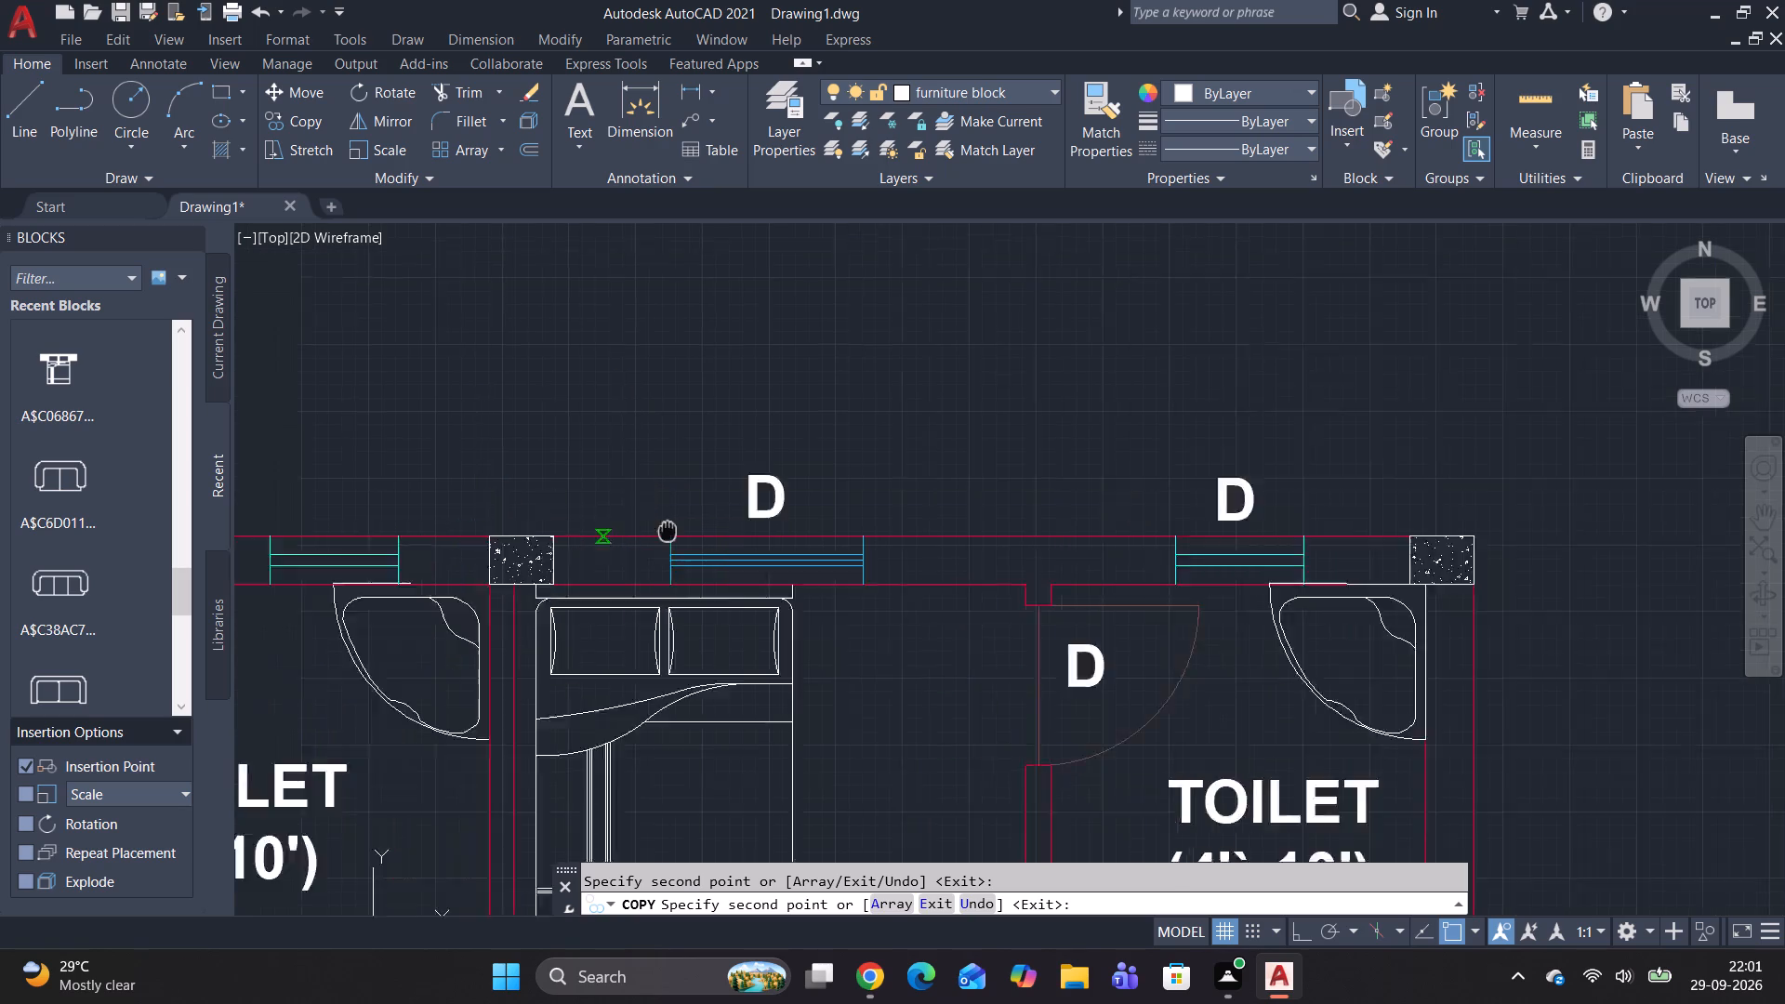
middle_drag(792, 538, 1030, 538)
middle_drag(1092, 538, 1233, 529)
middle_click(1233, 529)
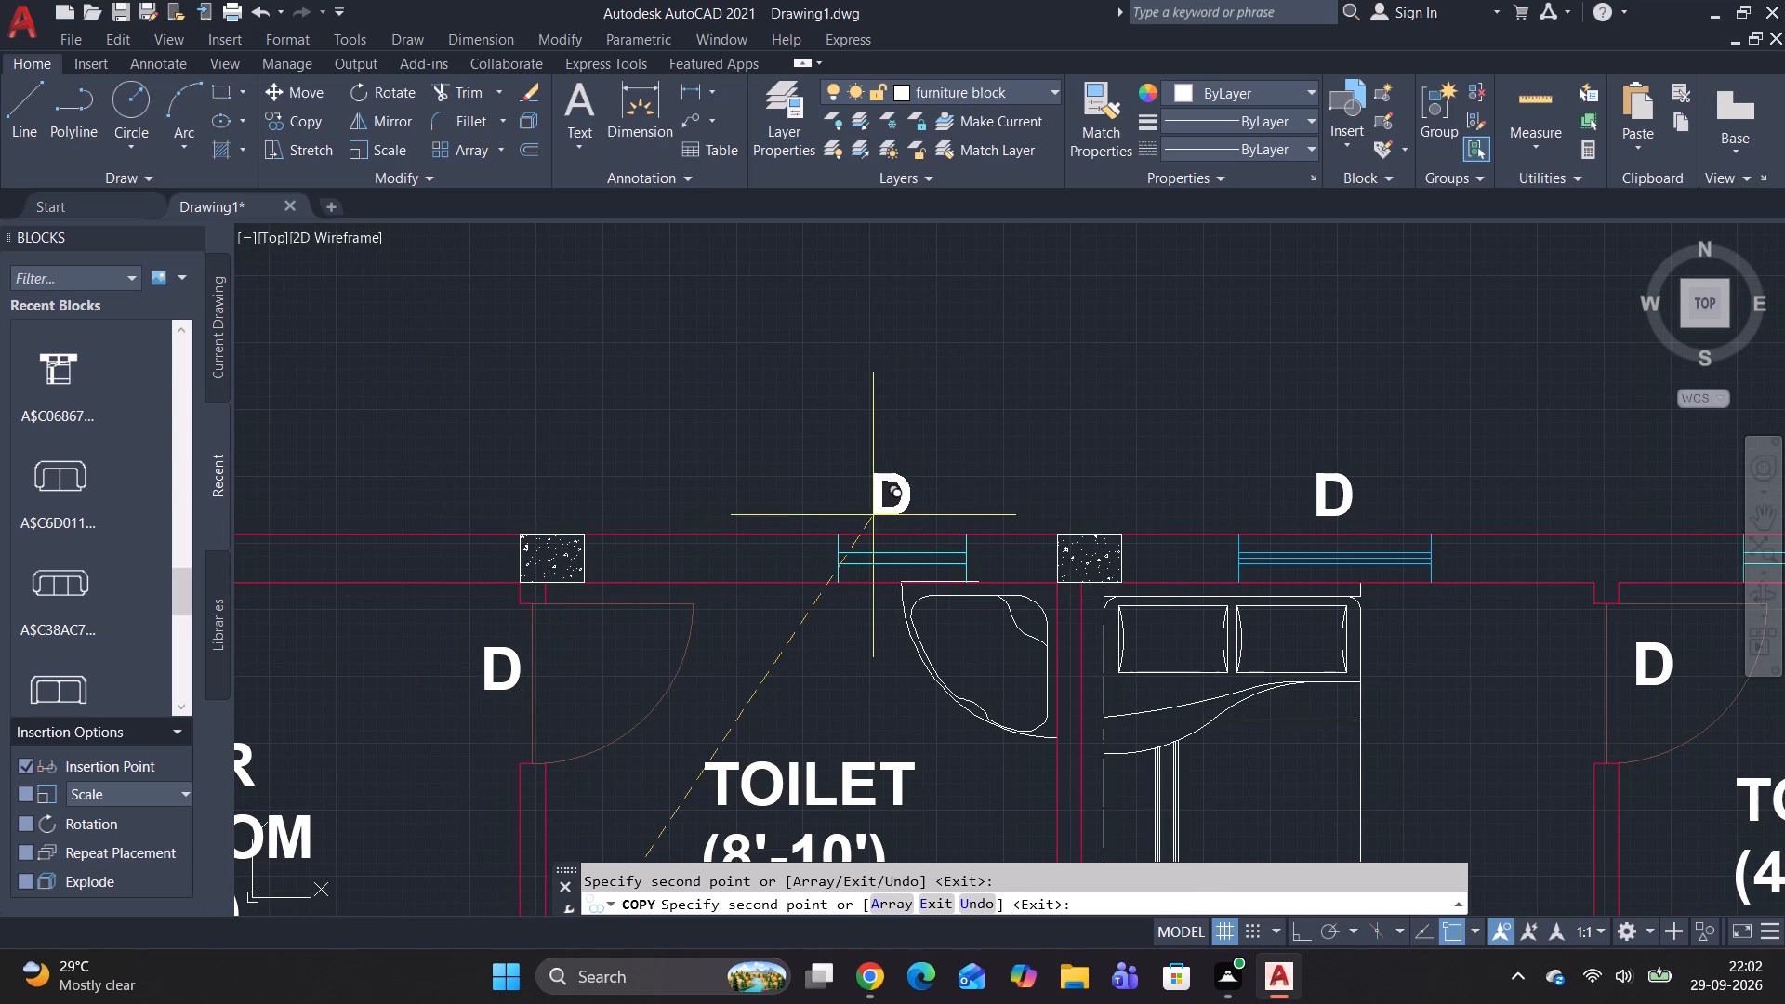
click(873, 515)
scroll(588, 606, down, 3)
middle_drag(606, 673, 970, 544)
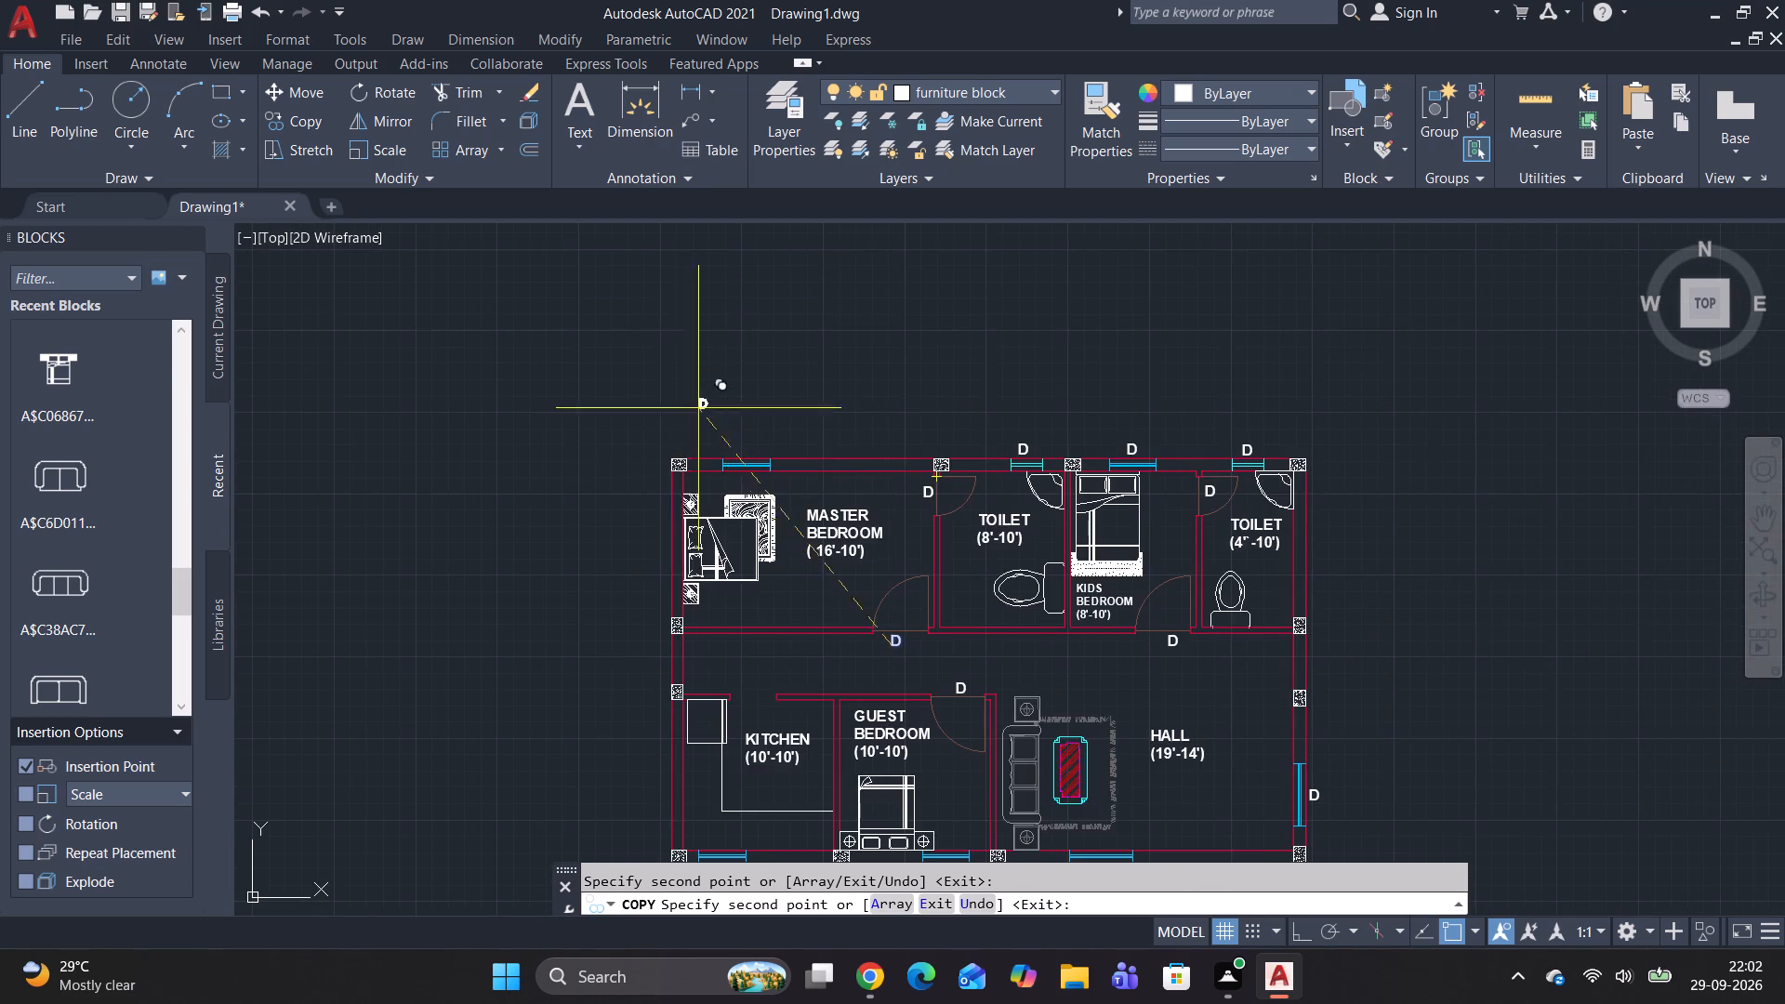
scroll(707, 405, up, 2)
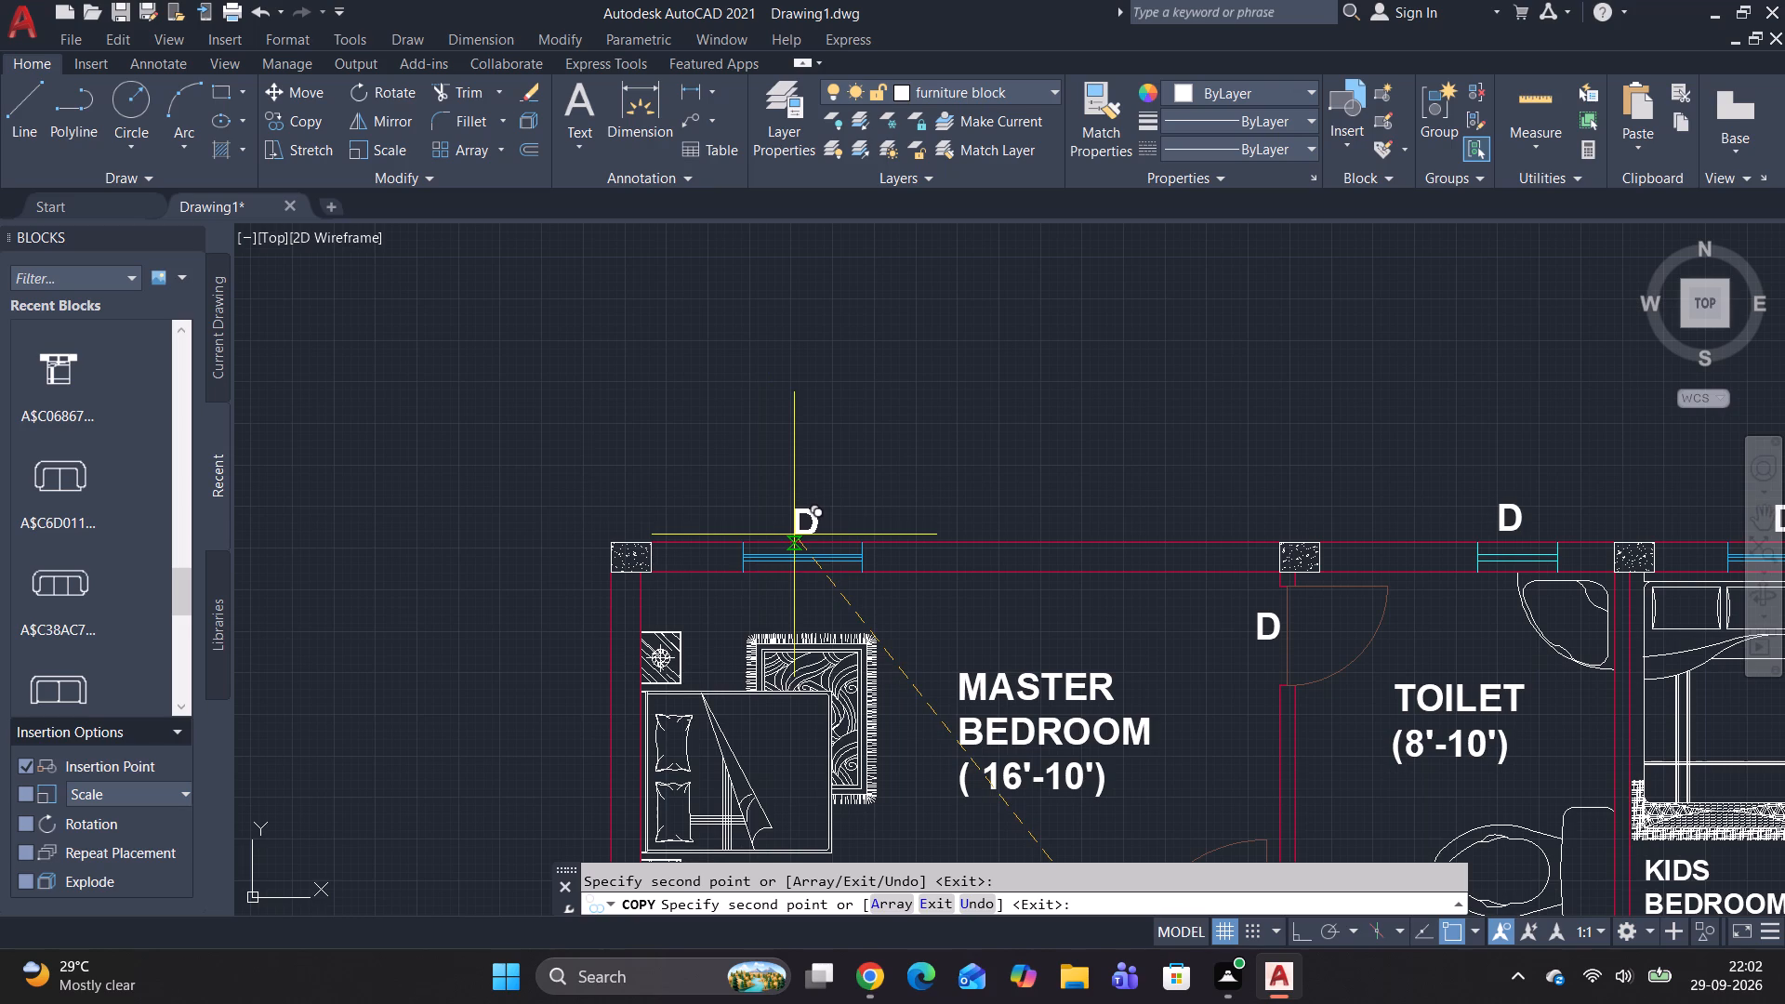
click(794, 535)
Place "D" copies below the south wall windows of the kitchen, guest bedroom and HALL, and end the copying.
scroll(636, 624, down, 2)
middle_drag(688, 687, 844, 400)
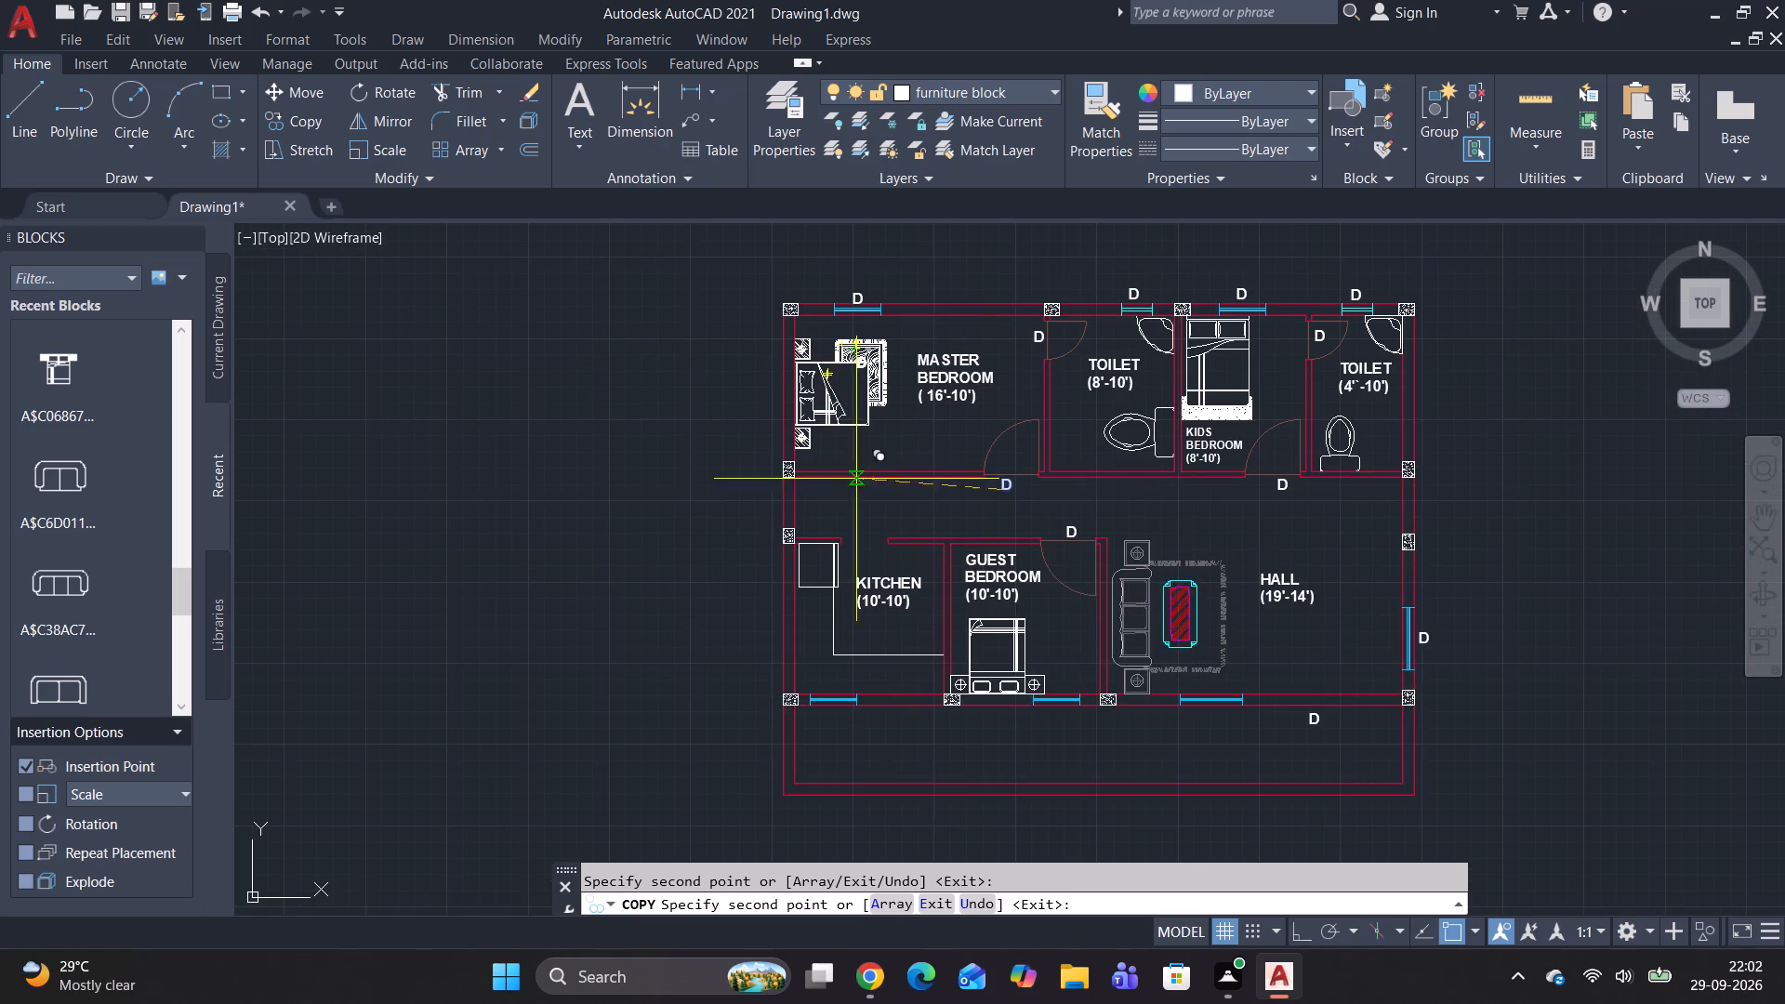
scroll(850, 747, up, 2)
click(788, 686)
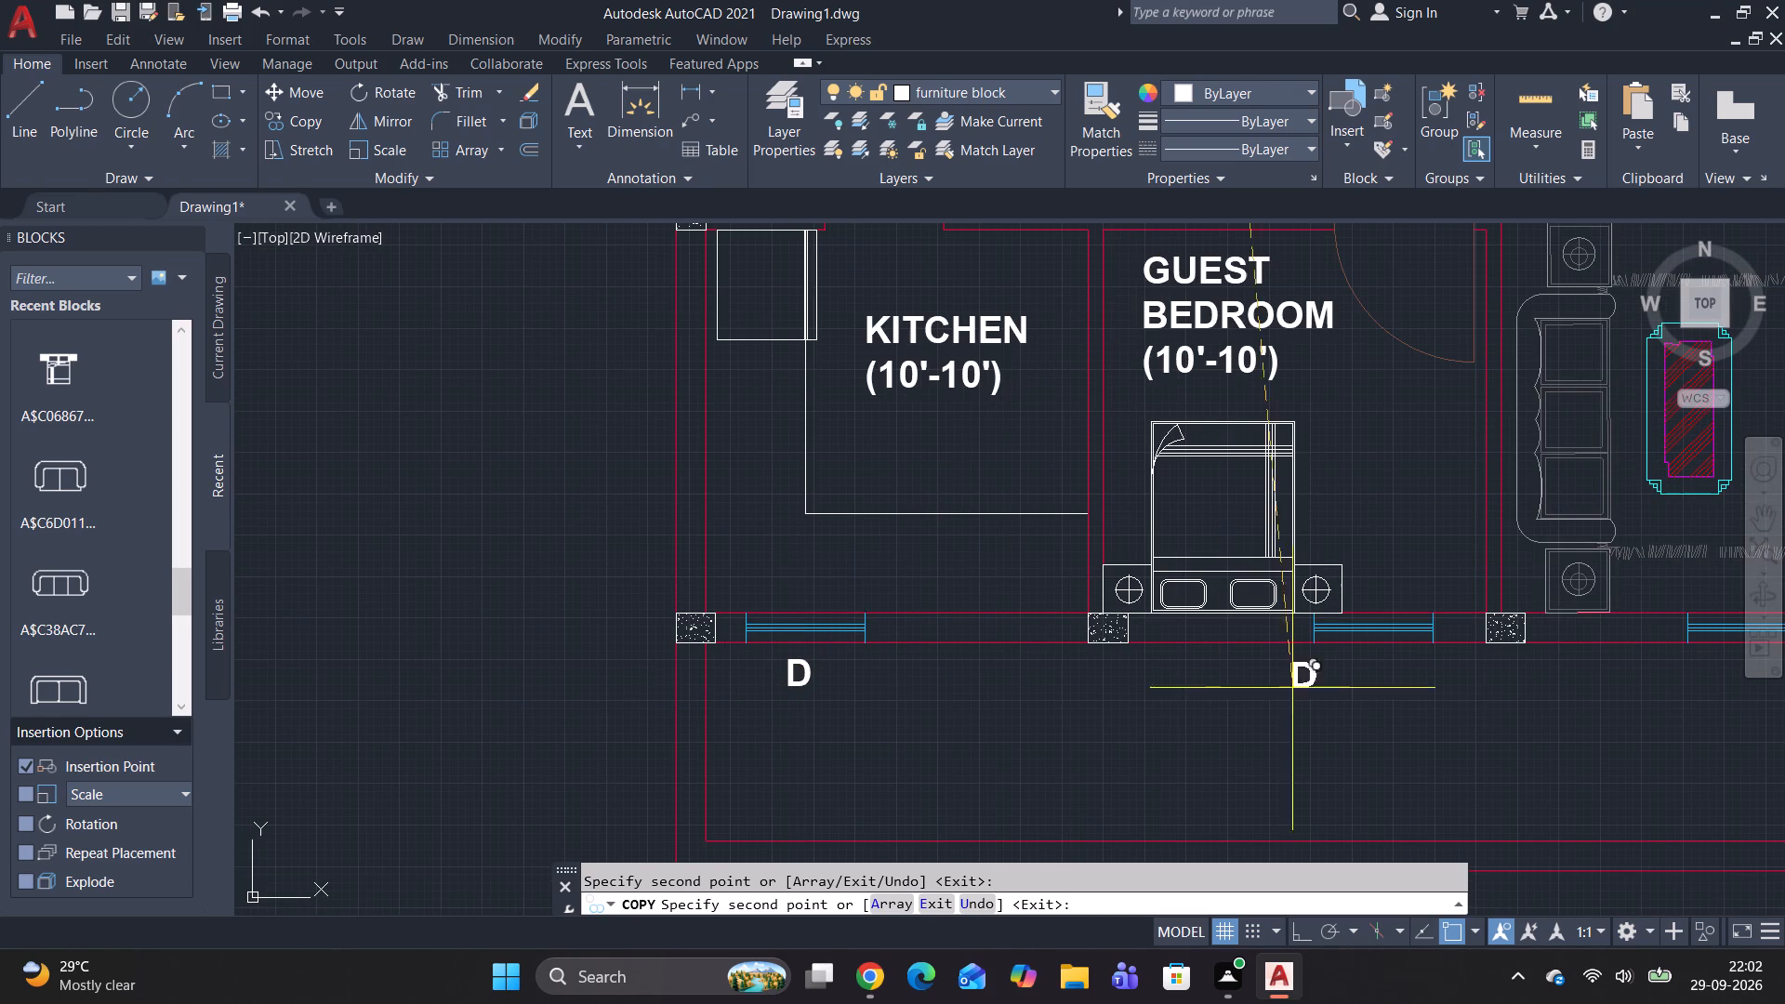
click(1371, 688)
scroll(1430, 642, down, 1)
middle_drag(1388, 666, 502, 574)
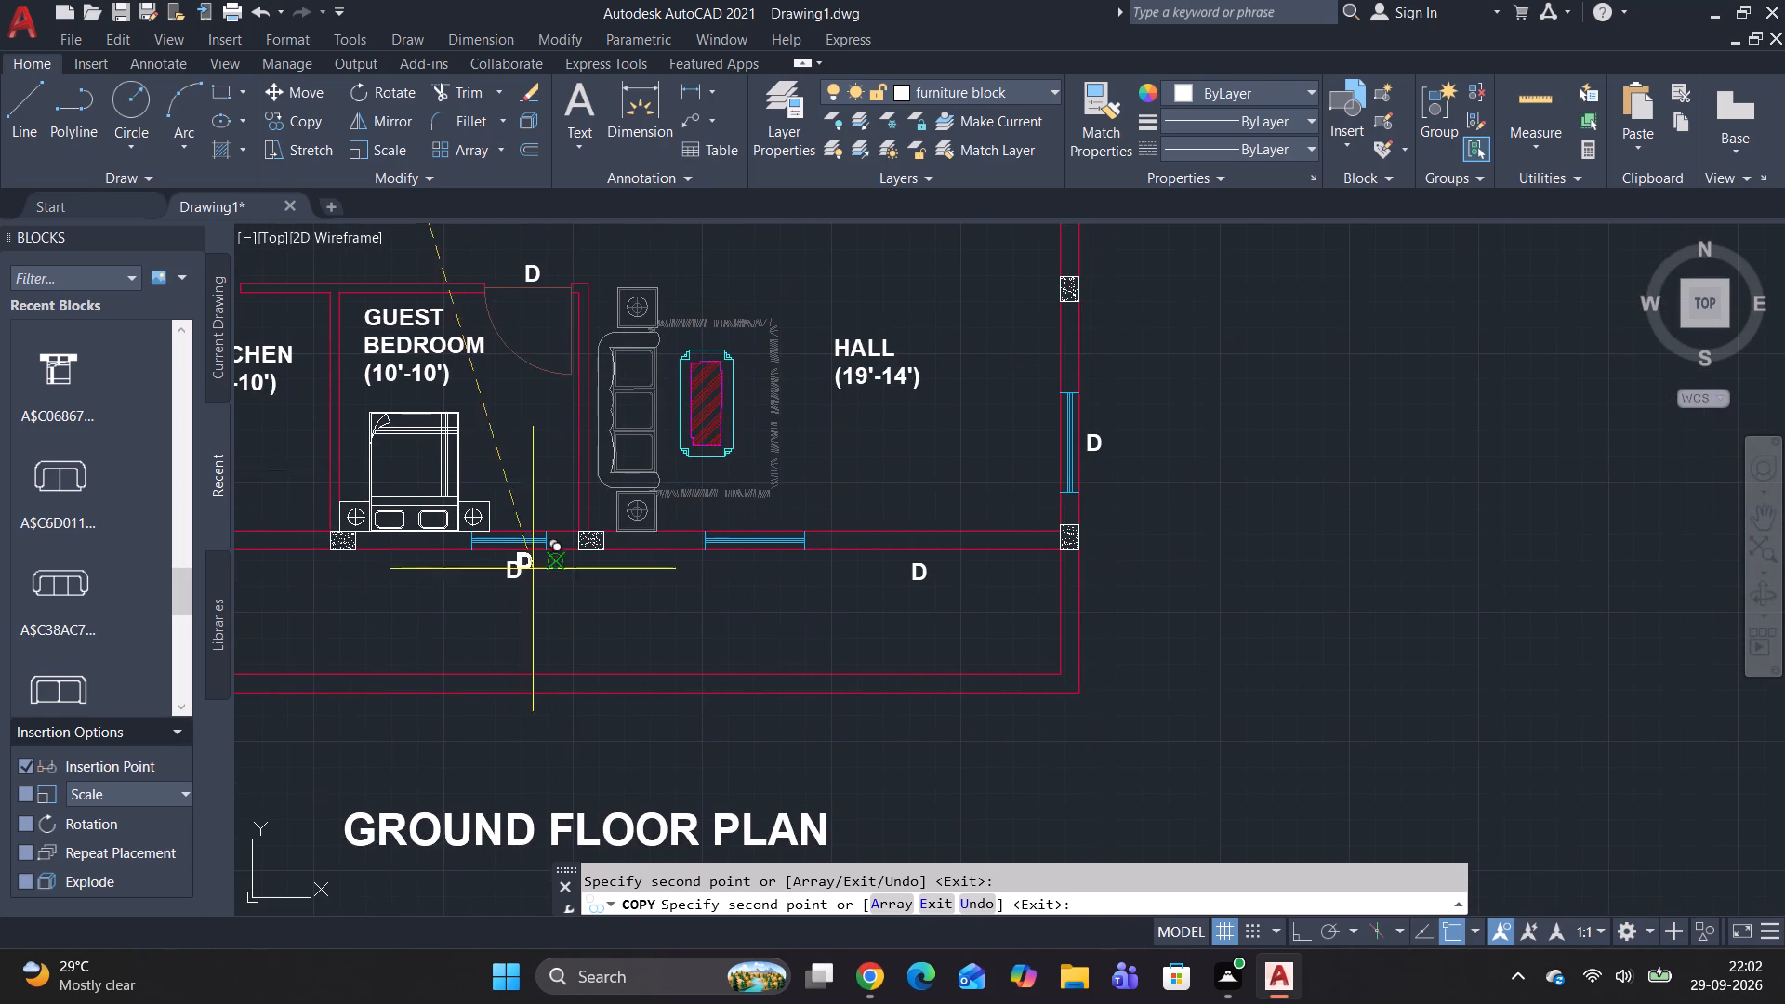
click(750, 582)
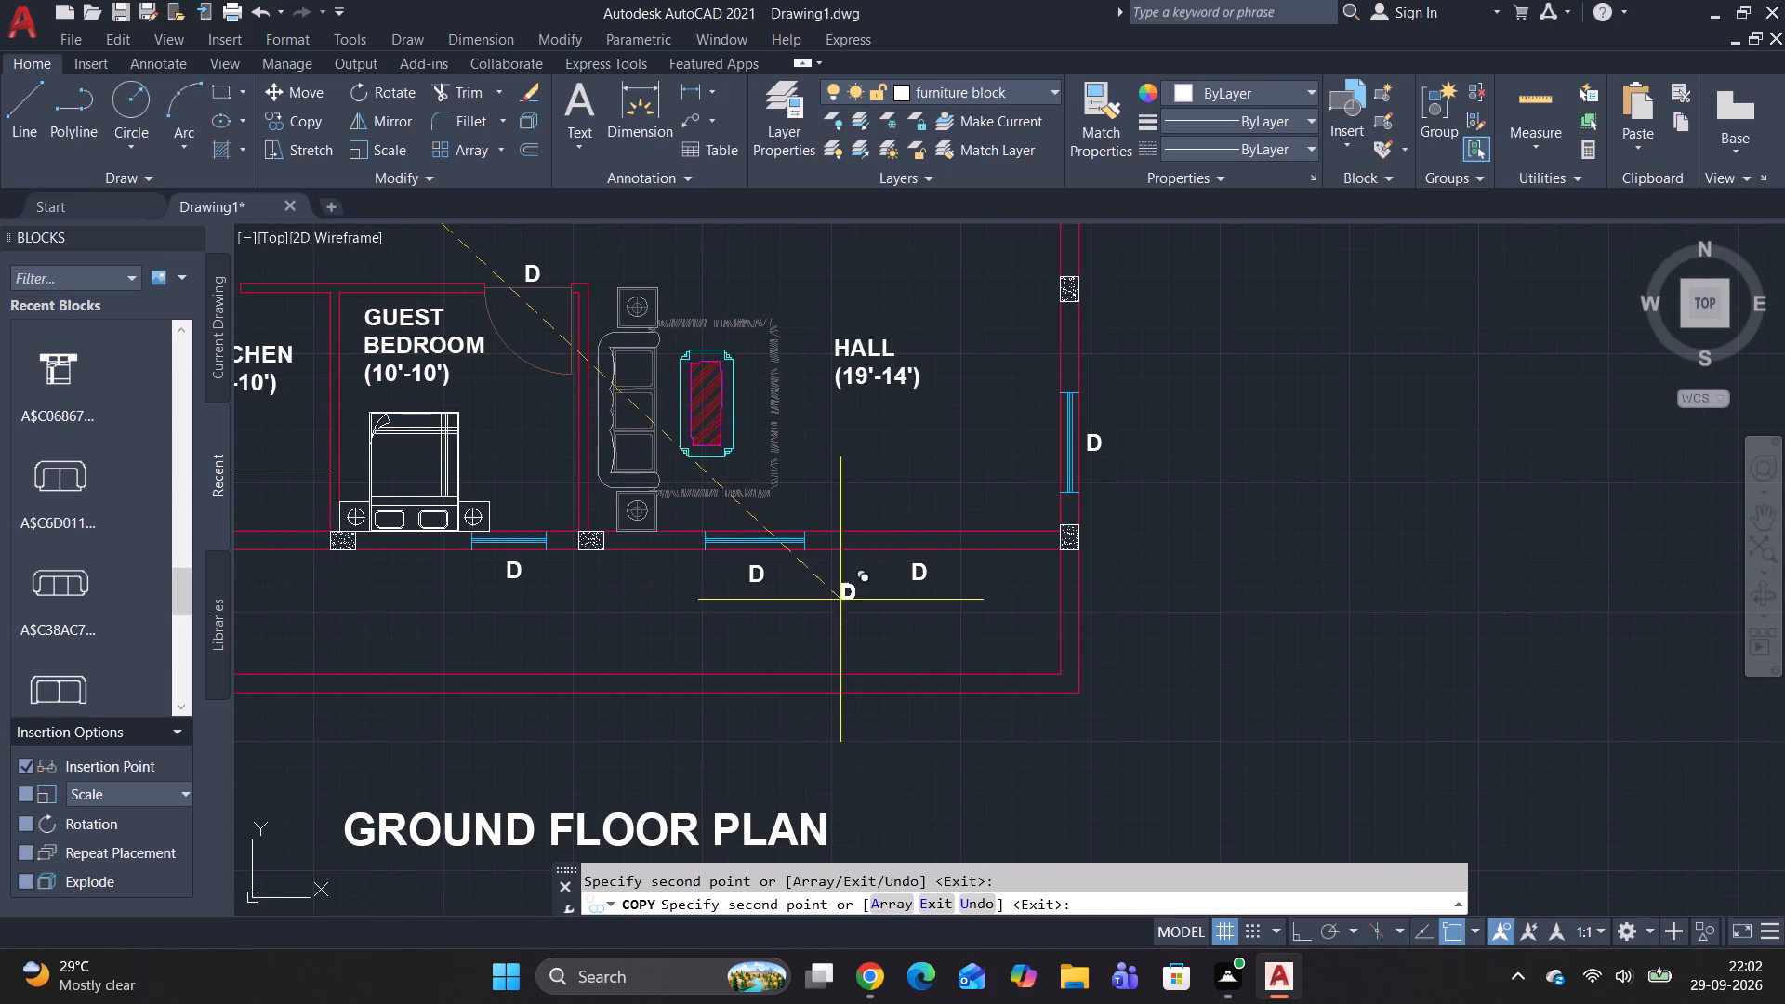
key(Escape)
key(Escape)
key(Escape)
key(Escape)
scroll(829, 495, down, 3)
scroll(692, 433, up, 2)
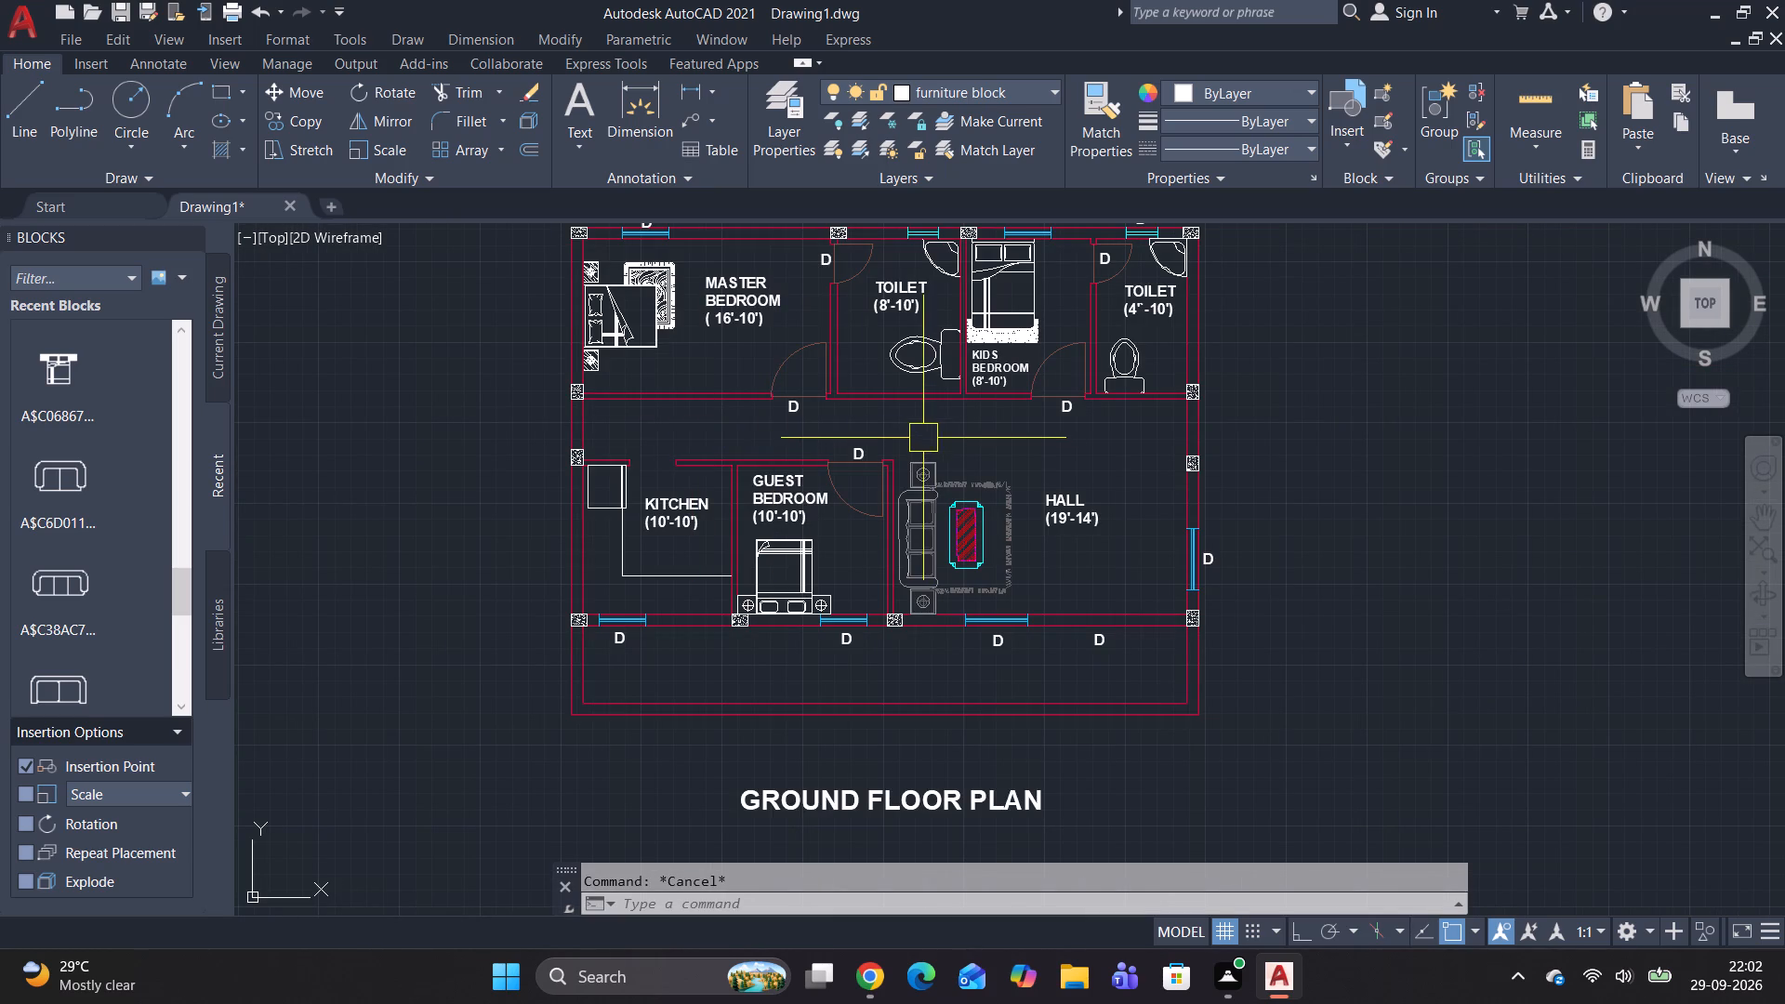
Change the label at the door between the master bedroom and the (8'-10') toilet to "D1".
double_click(814, 260)
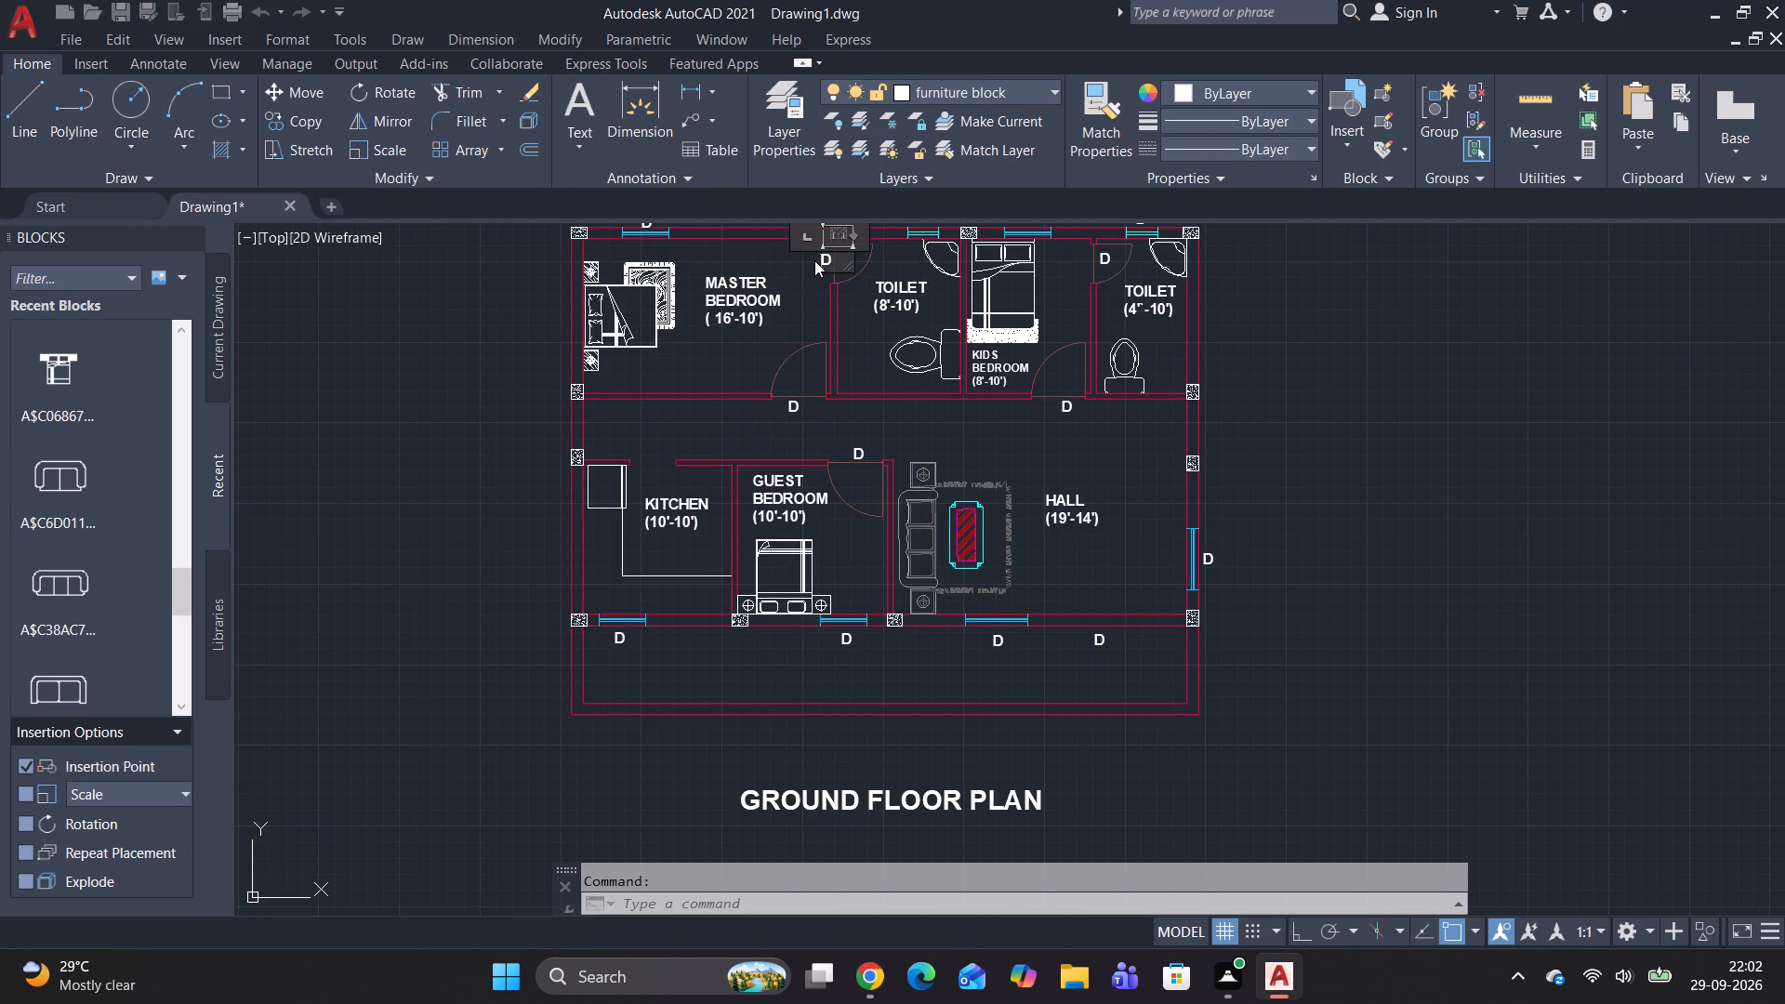
click(845, 262)
click(830, 260)
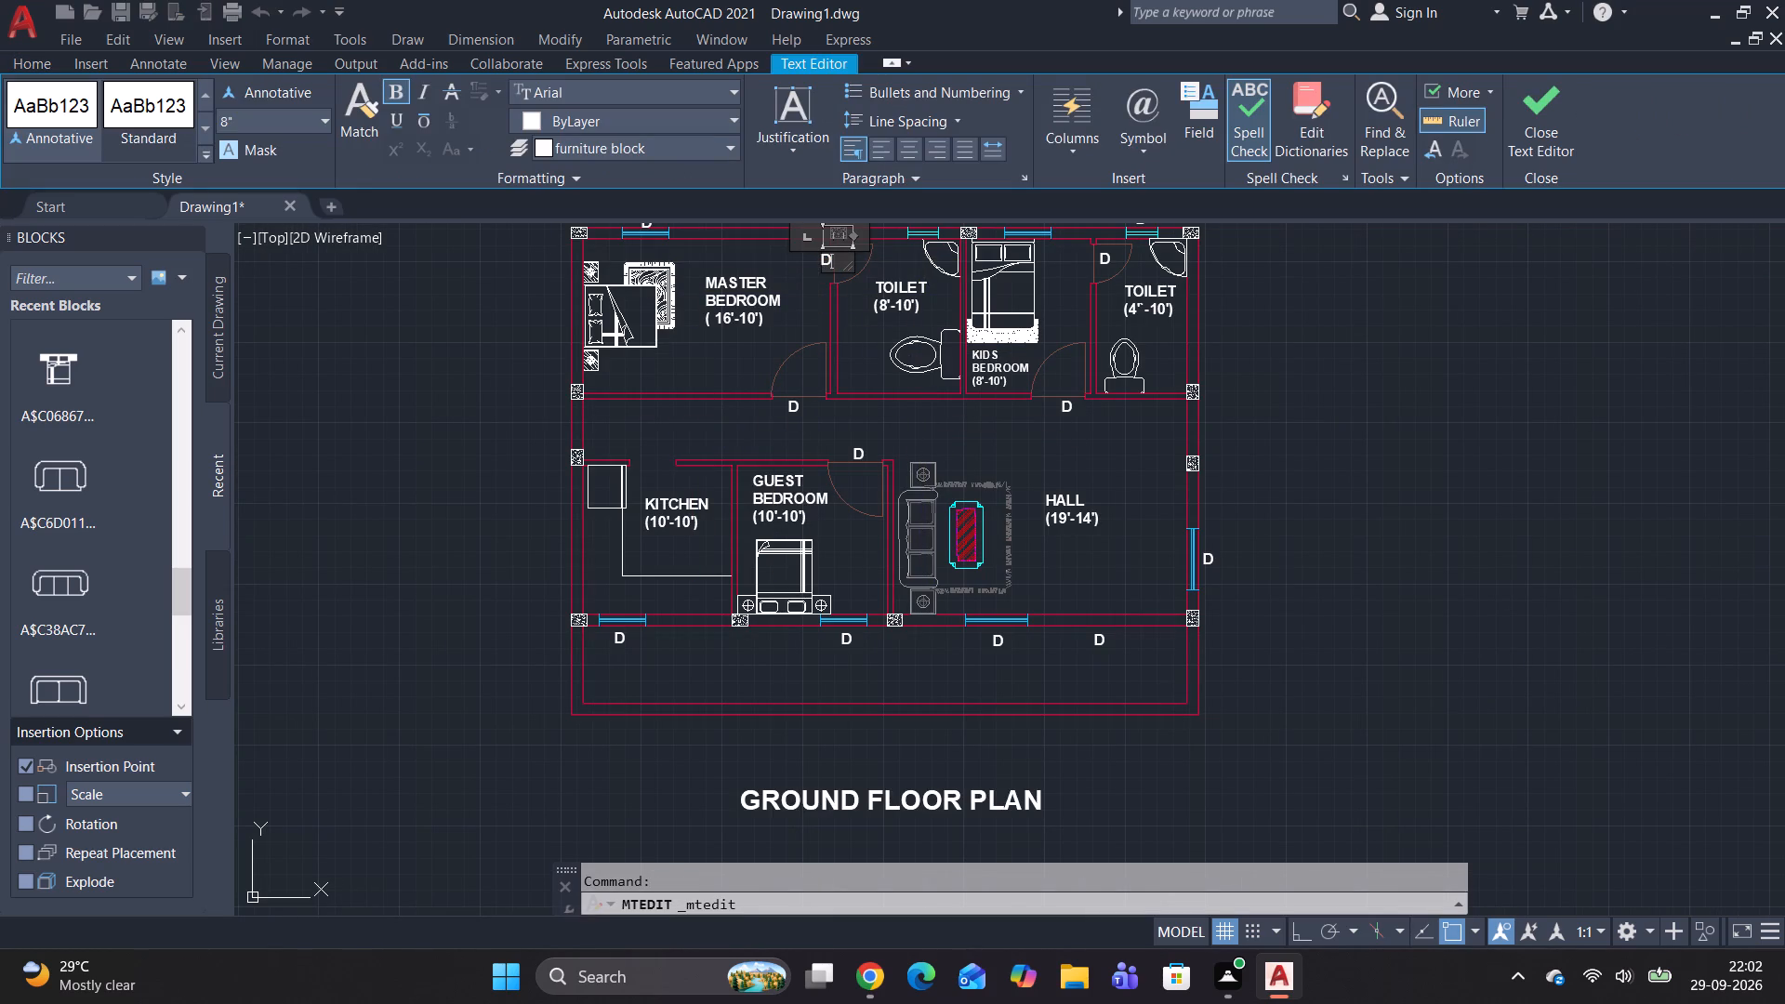
click(830, 260)
key(space)
key(1)
key(Return)
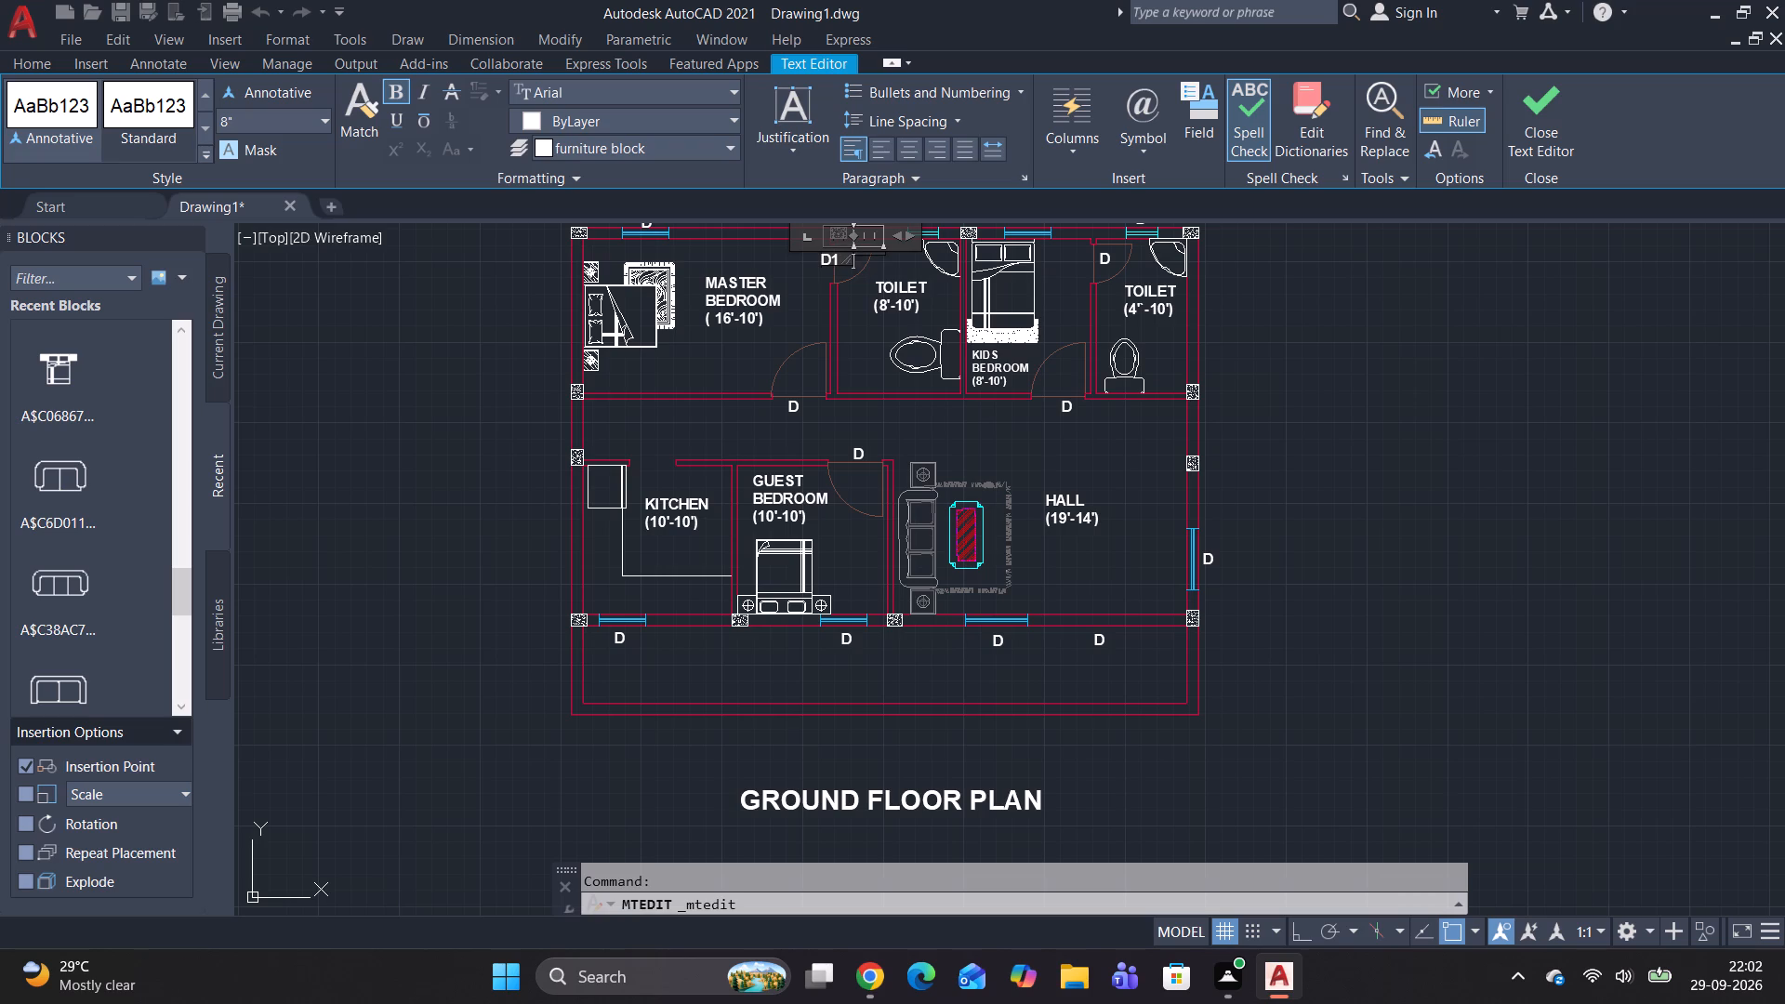
key(space)
key(Return)
click(796, 284)
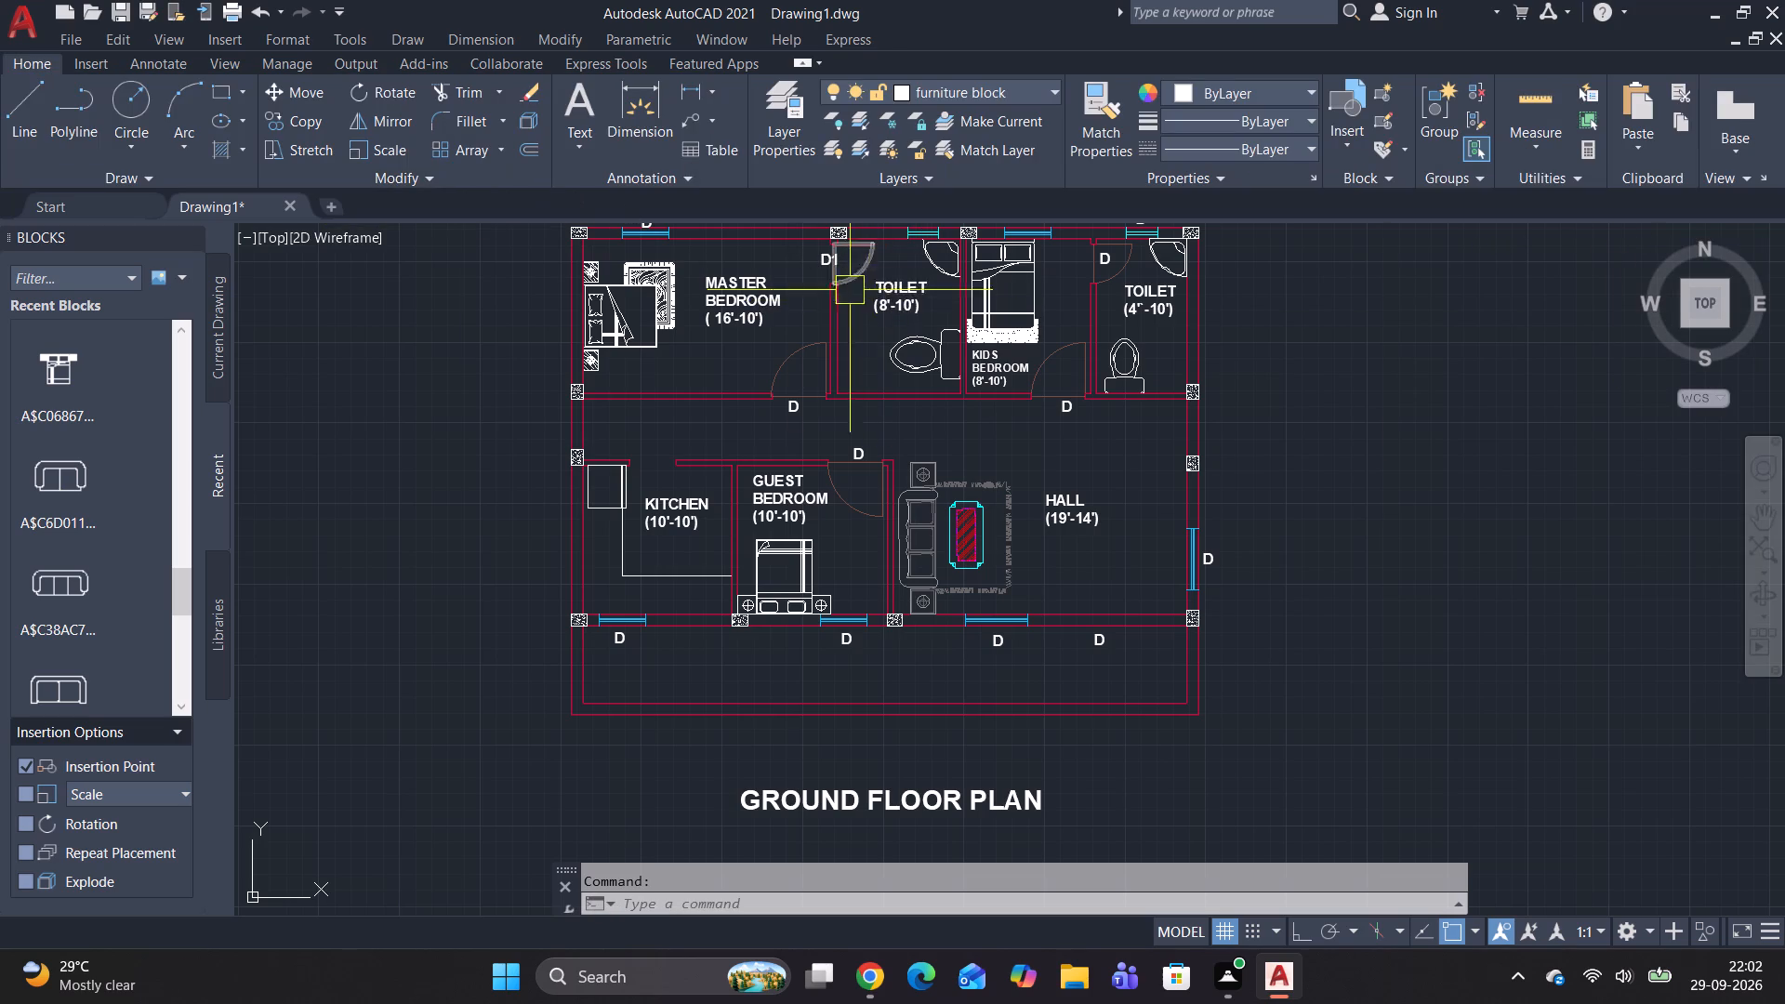
Move the "D1" label at the door between the master bedroom and (8'-10') toilet slightly west, clear of the door.
scroll(851, 259, up, 3)
click(747, 270)
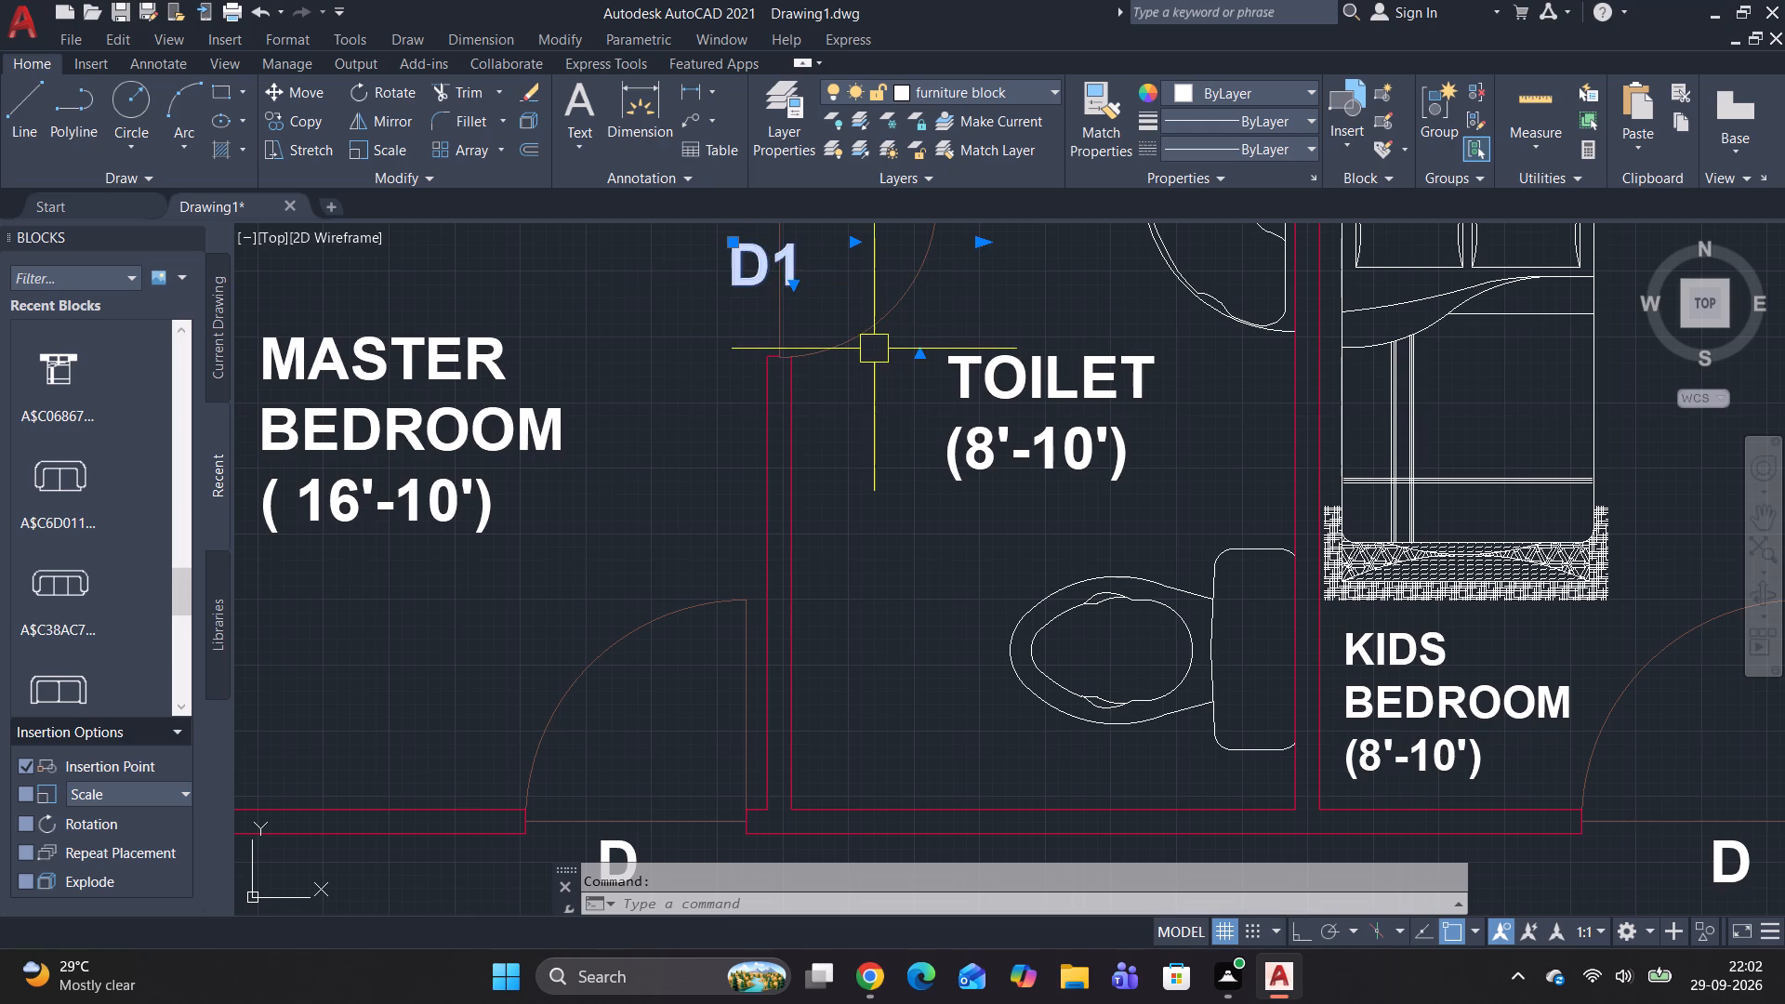
key(m)
key(space)
drag(735, 260, 725, 263)
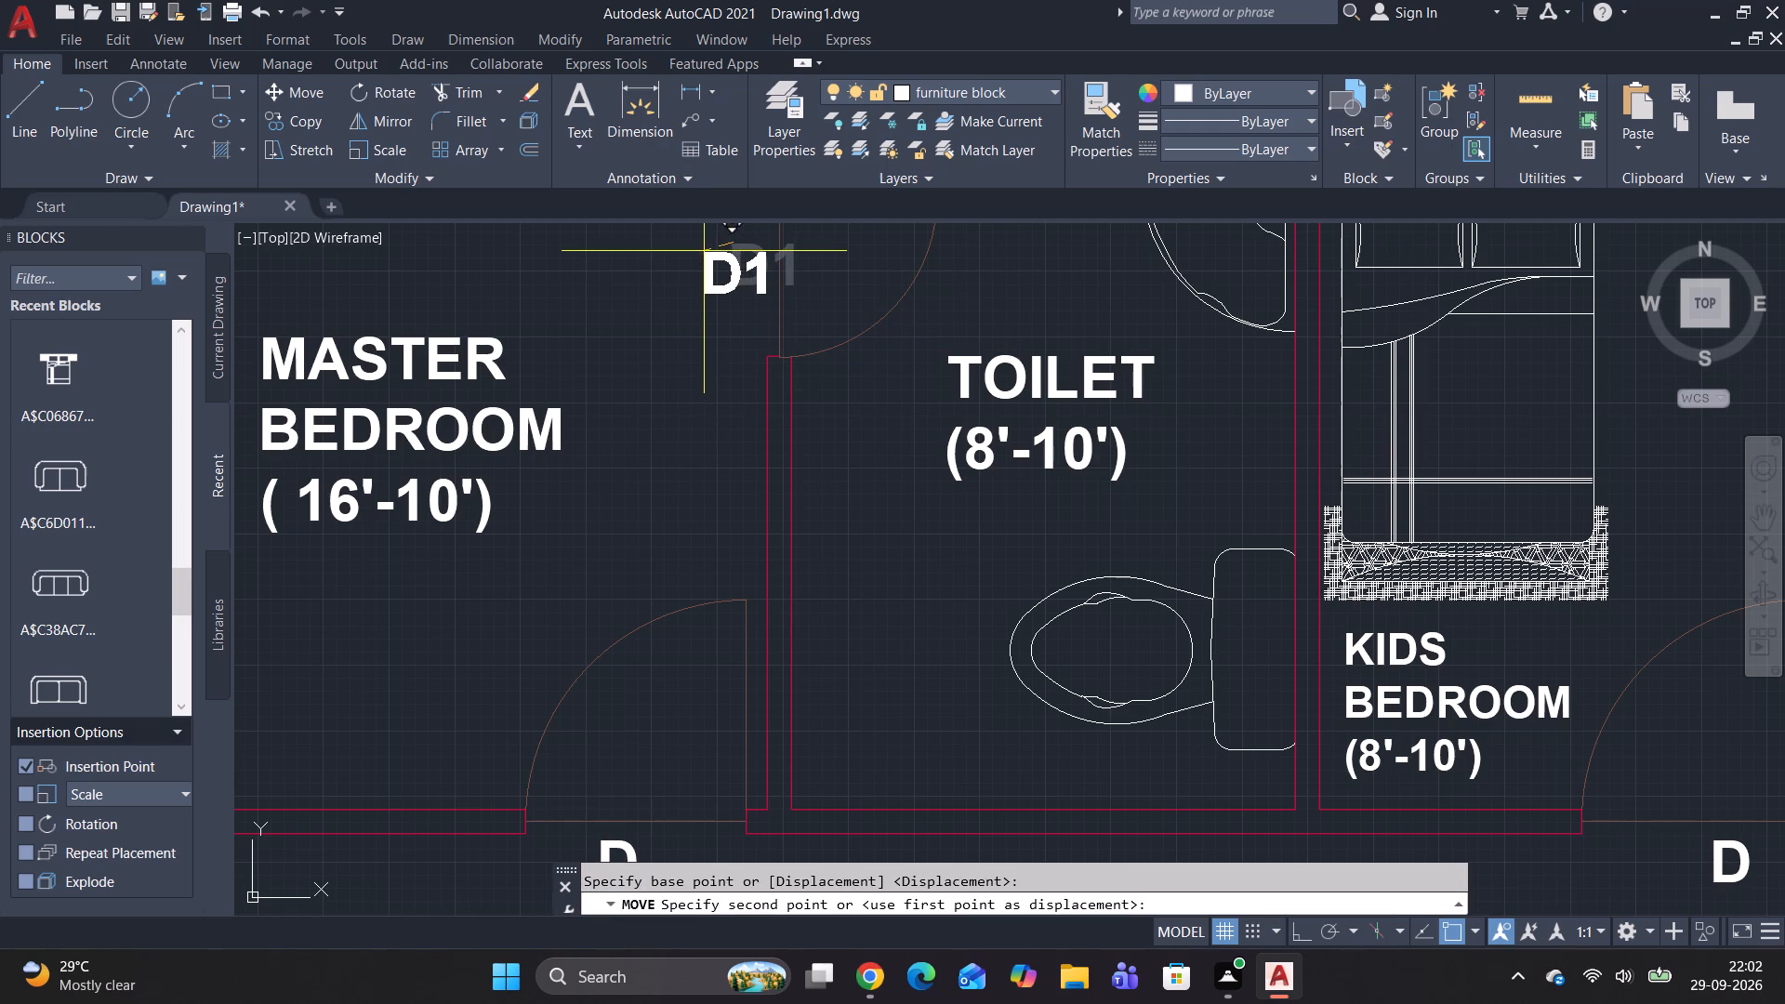
click(700, 239)
key(Escape)
key(Escape)
Change the "D" label at the smaller toilet's door to "D1".
scroll(1168, 442, down, 3)
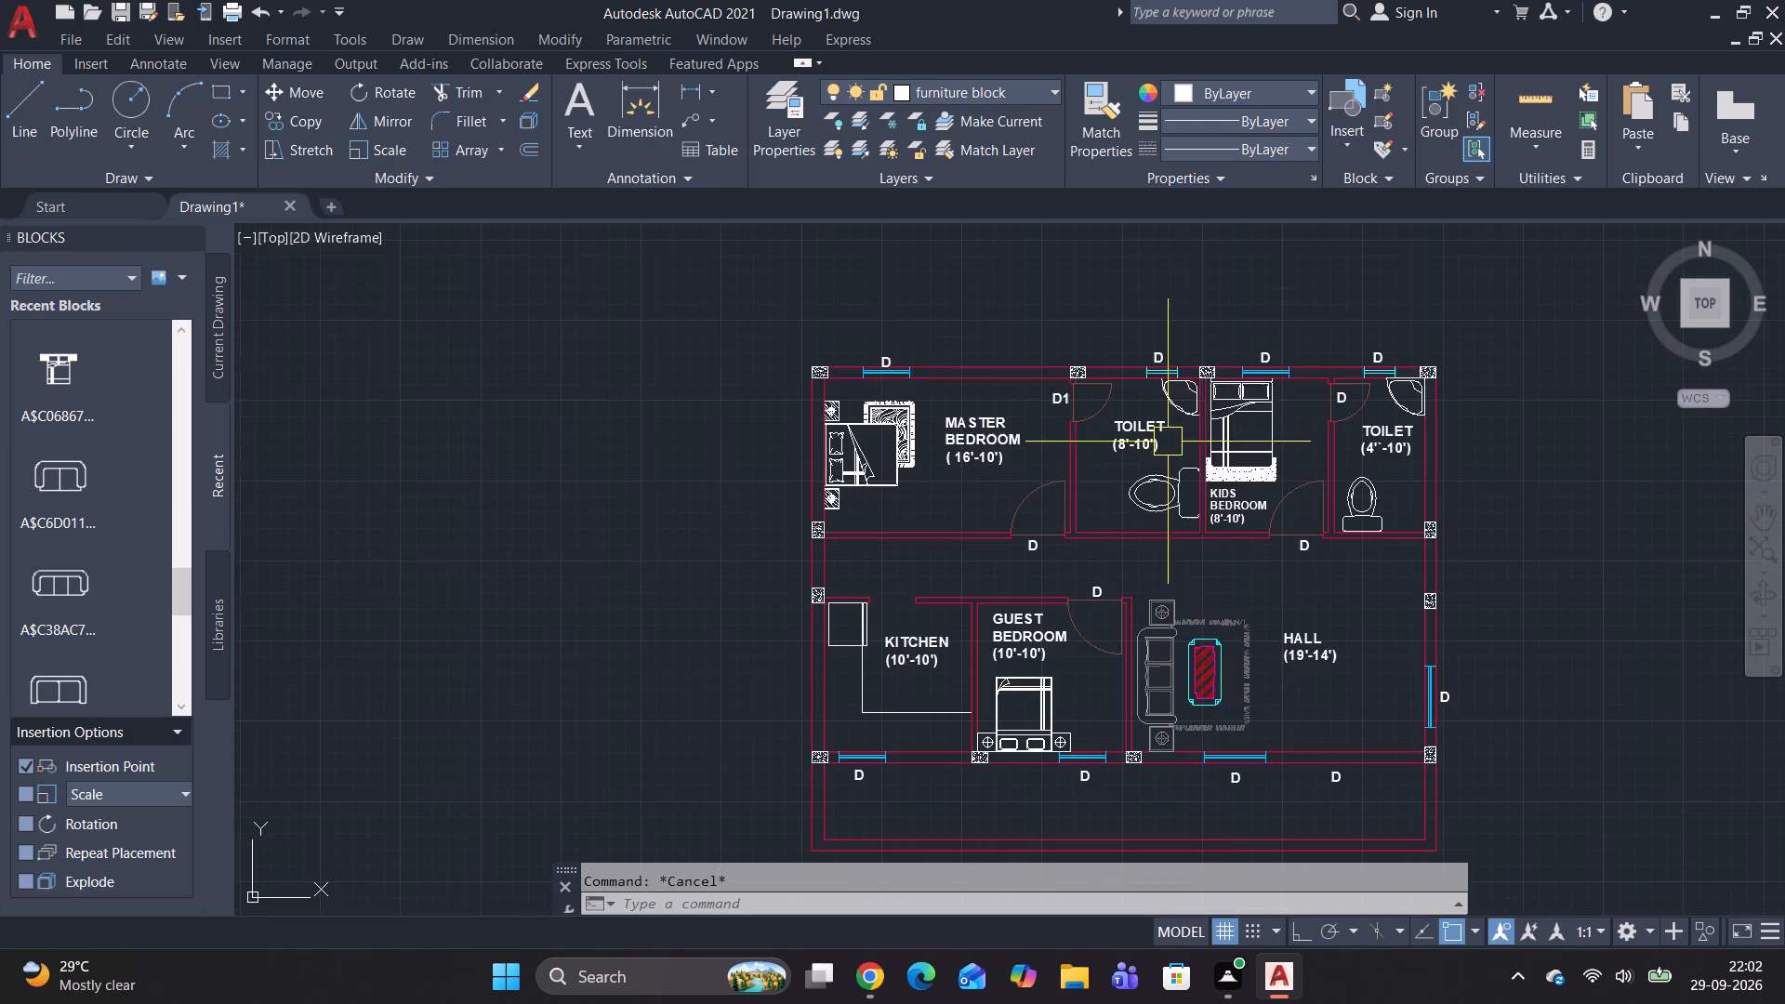
scroll(1333, 390, up, 3)
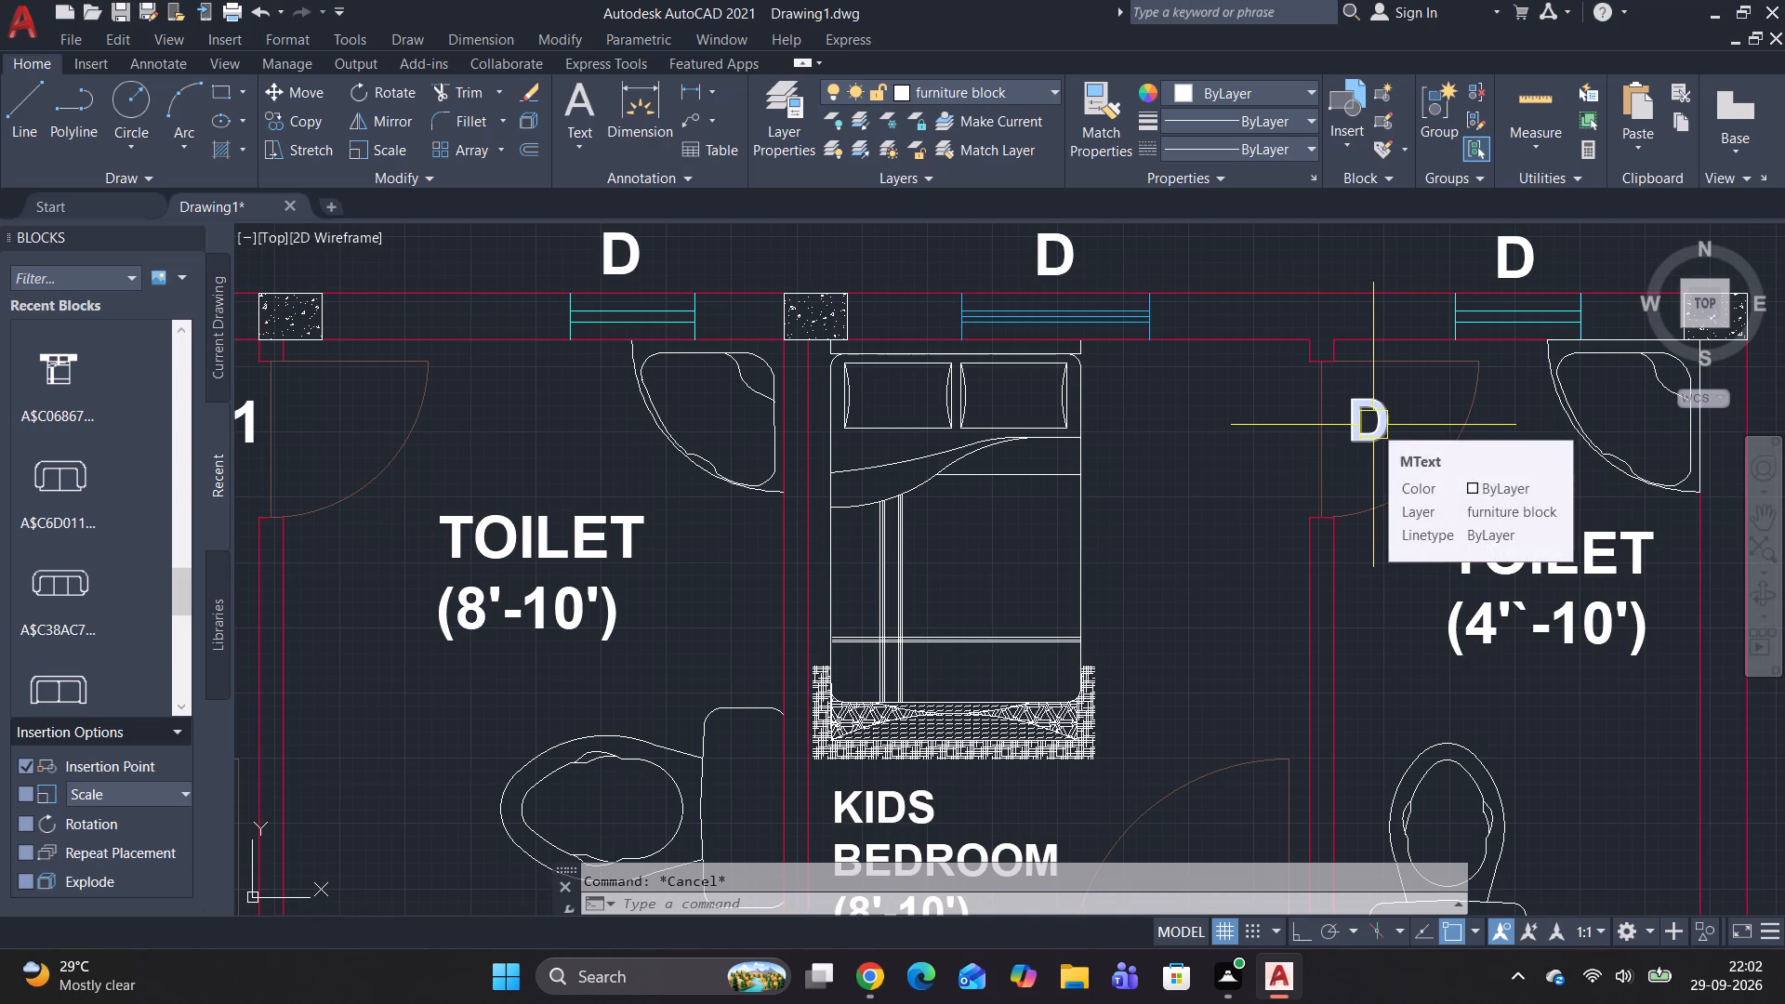
double_click(1373, 425)
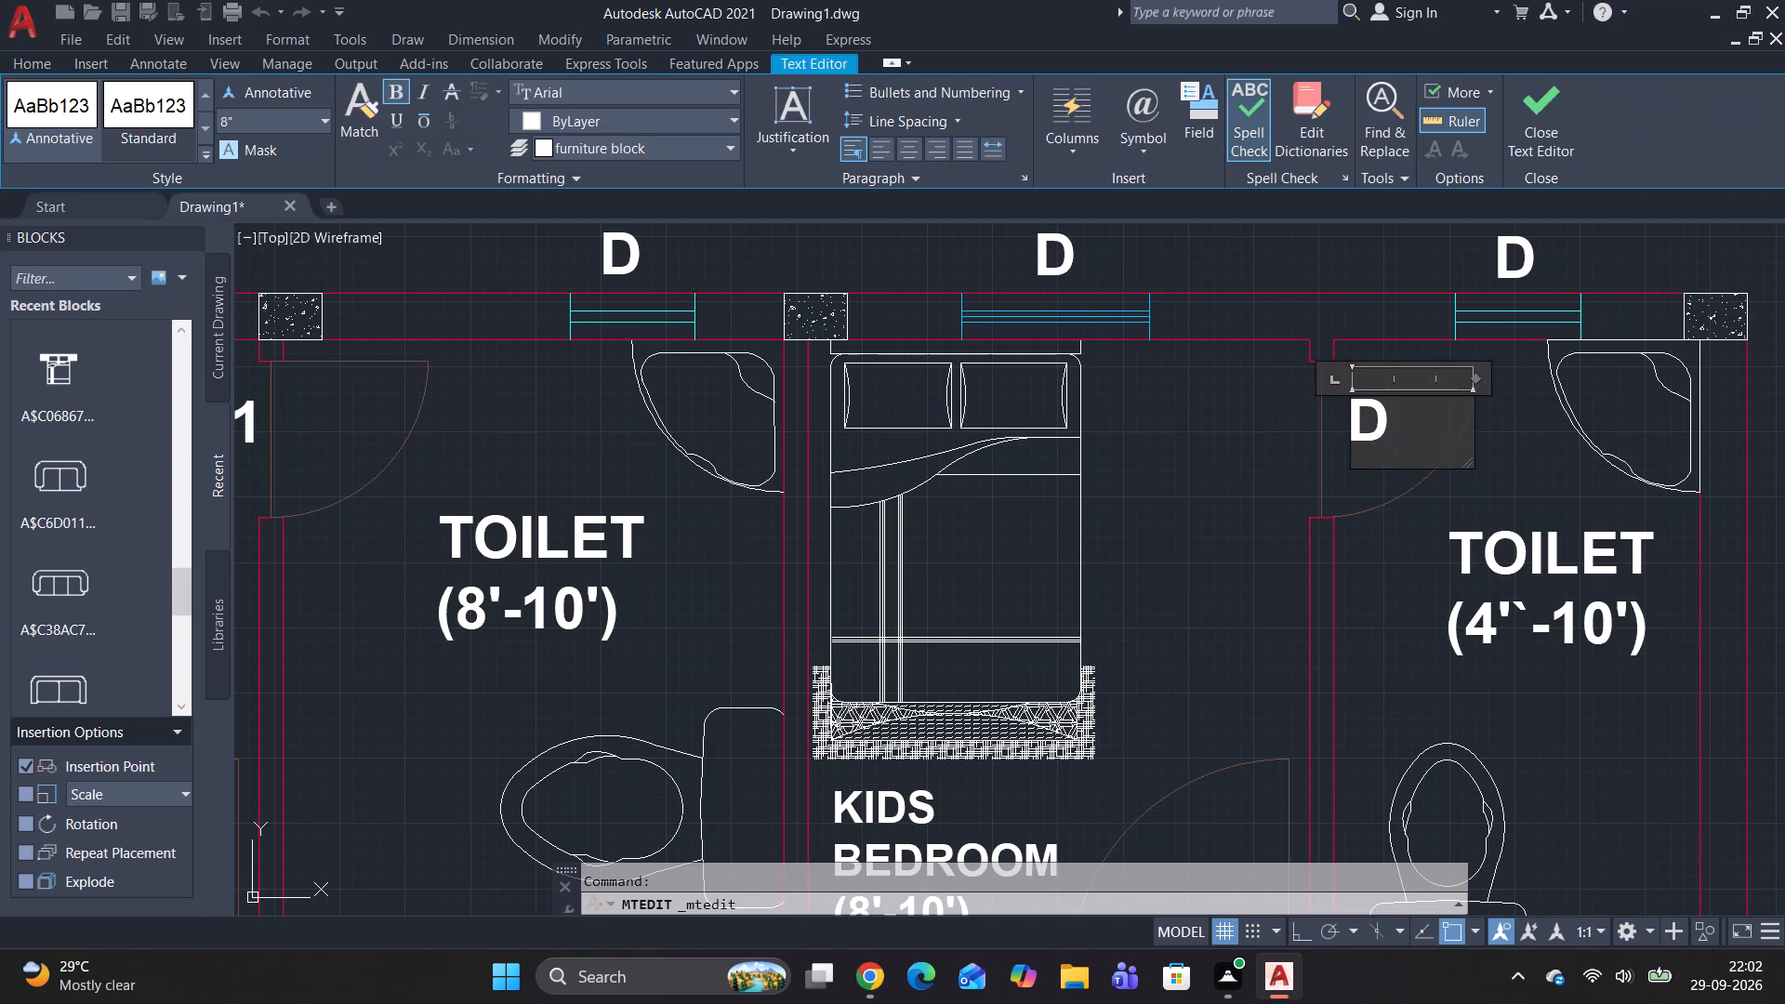
key(1)
click(1268, 512)
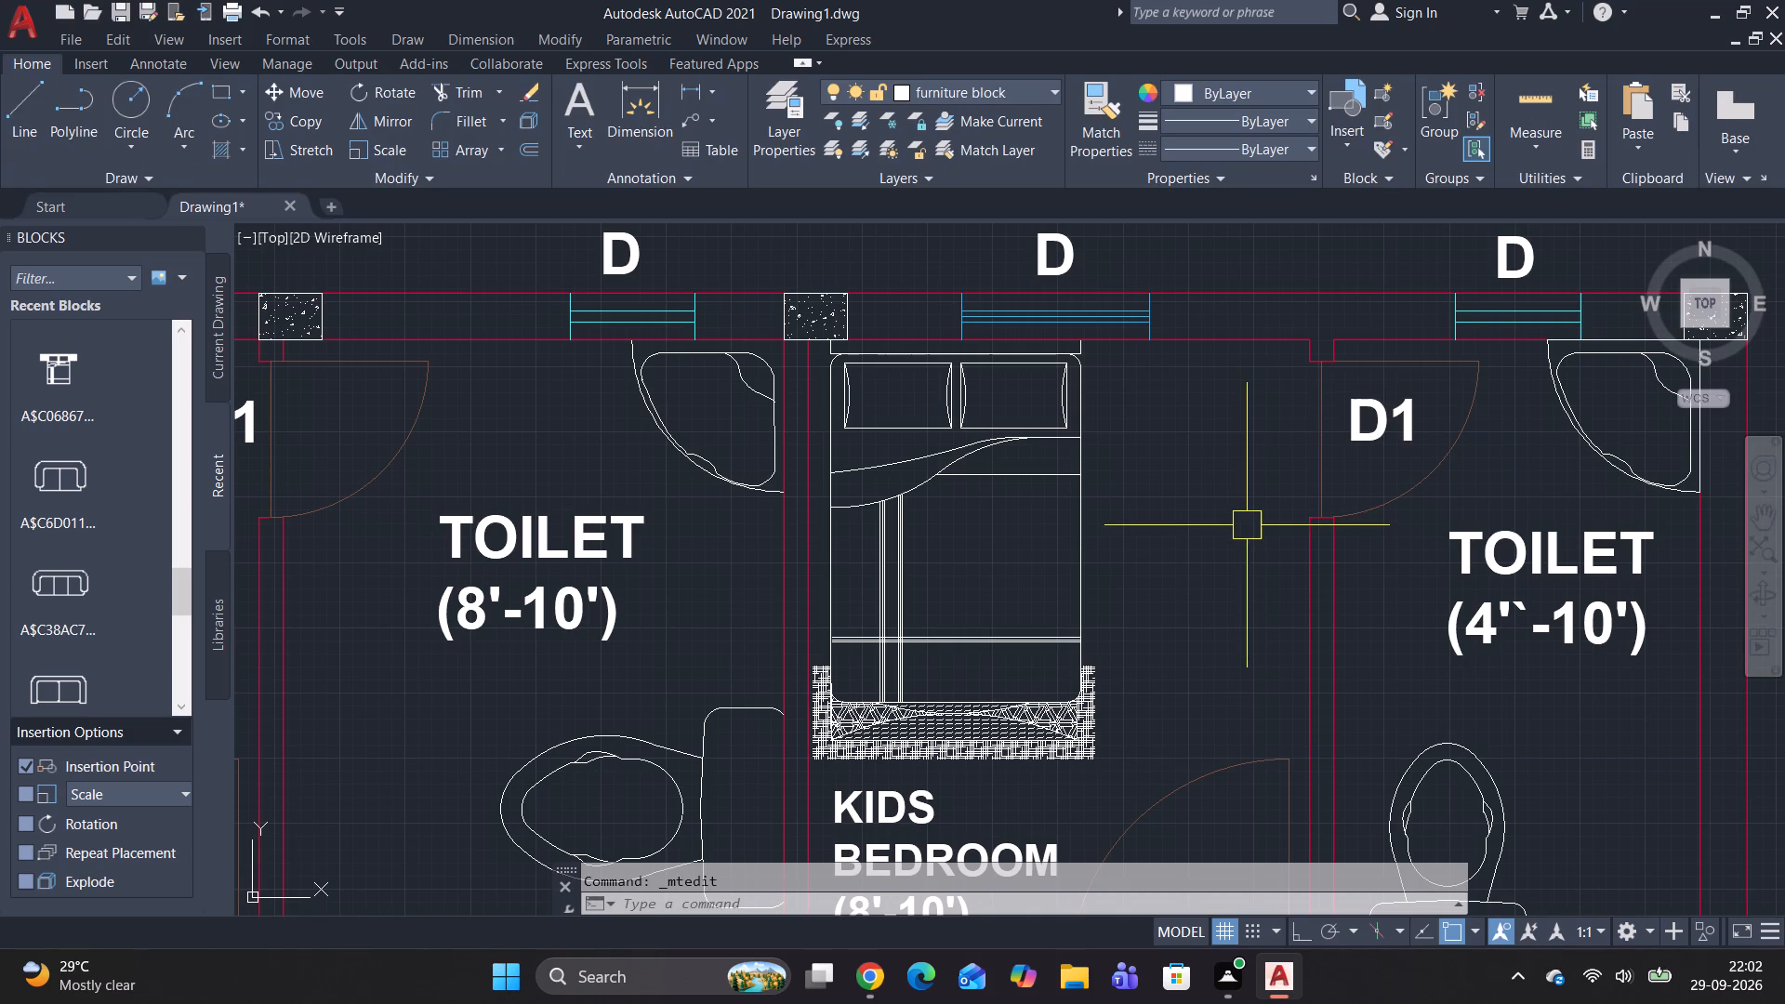
Change the "D" label outside the window in the HALL's east wall to "W".
scroll(1302, 587, down, 3)
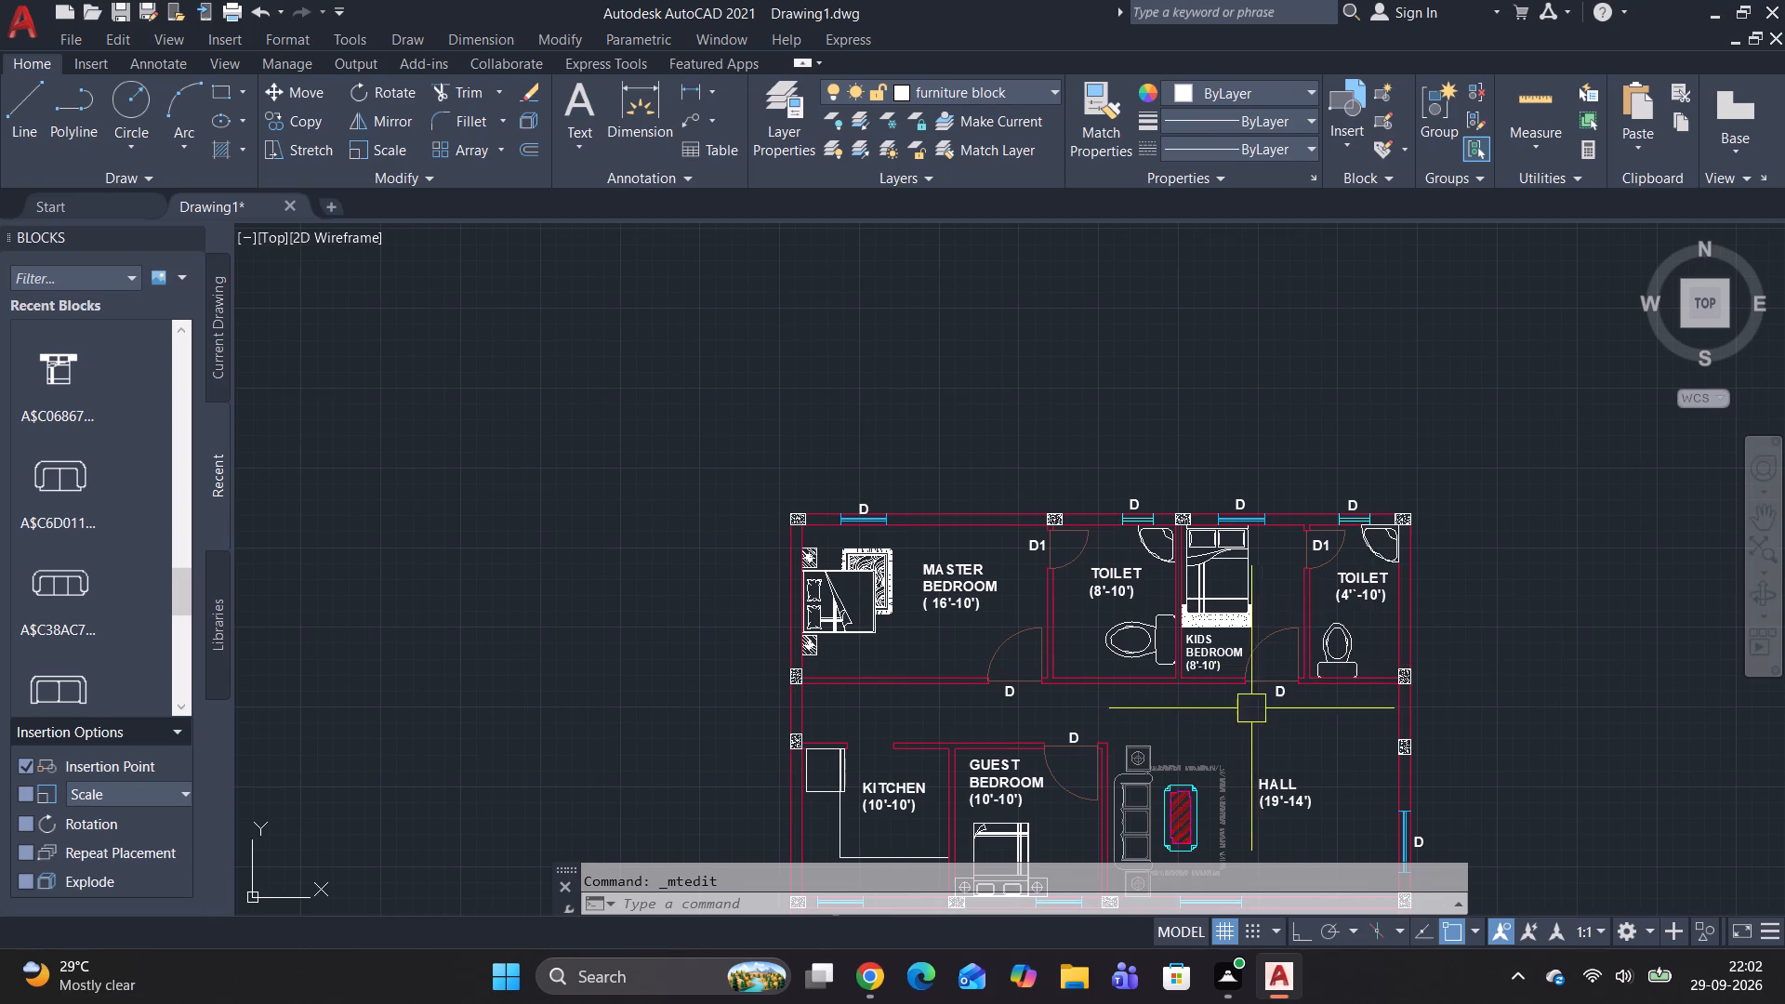
scroll(1249, 705, up, 3)
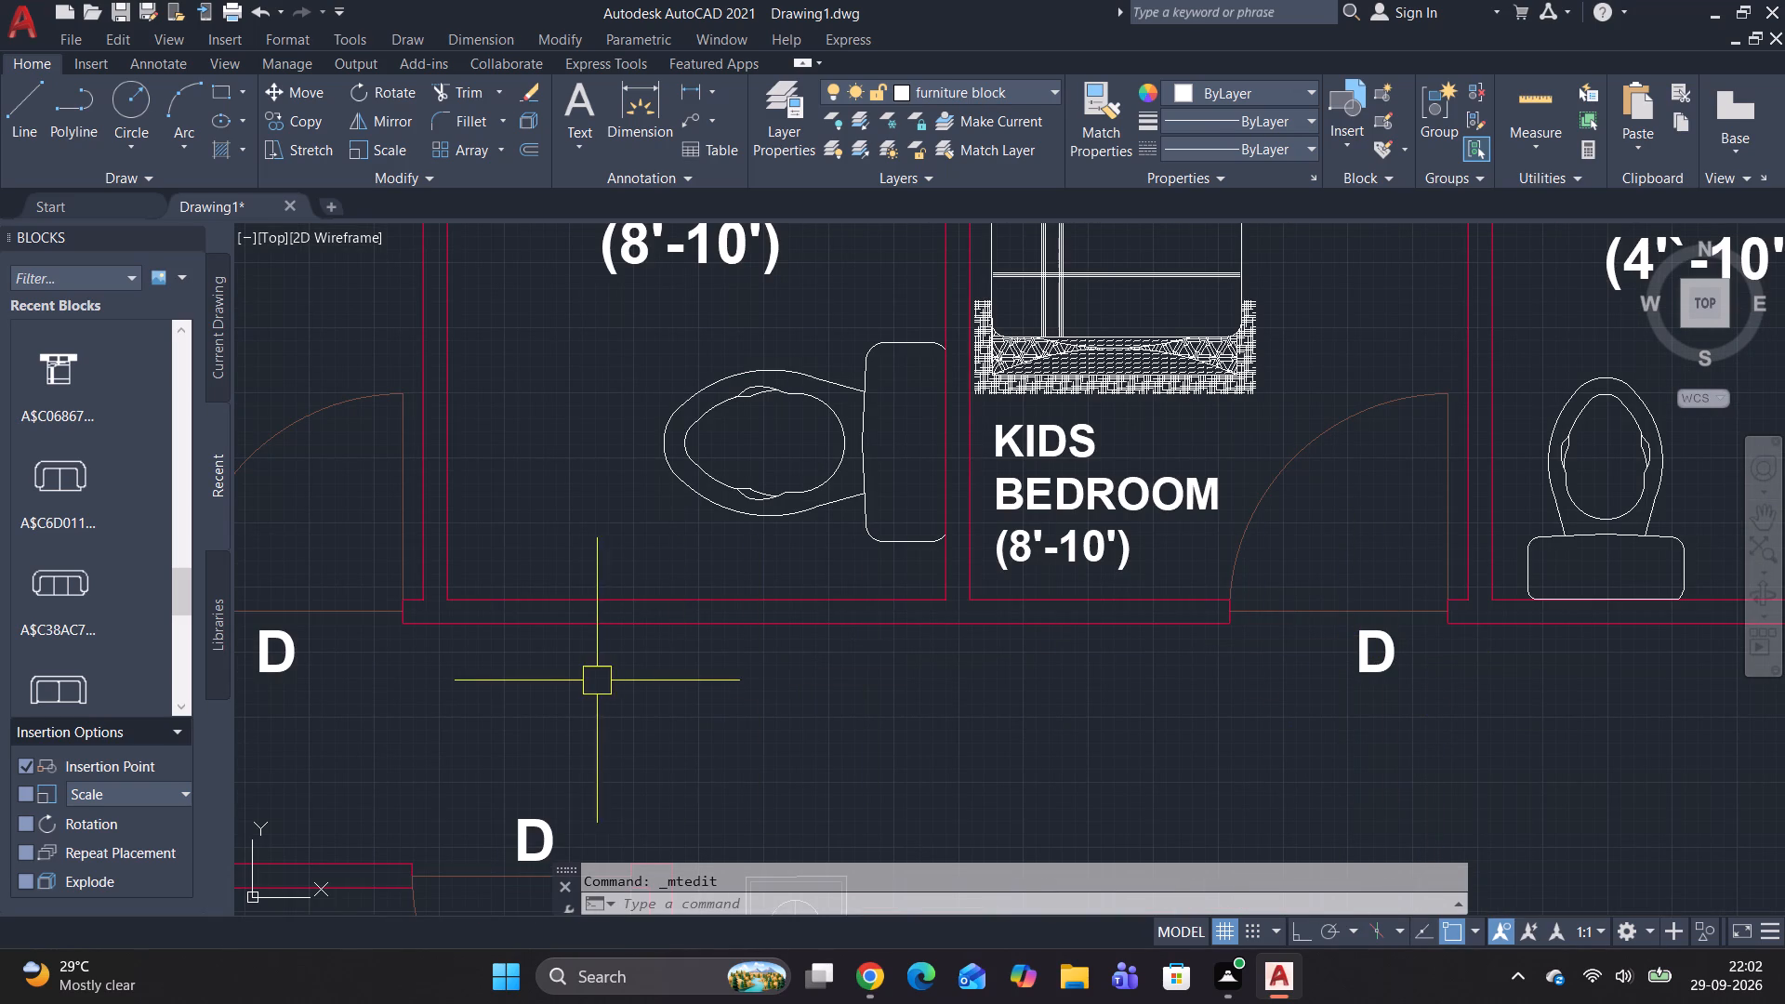
scroll(566, 690, down, 2)
middle_drag(600, 775, 602, 774)
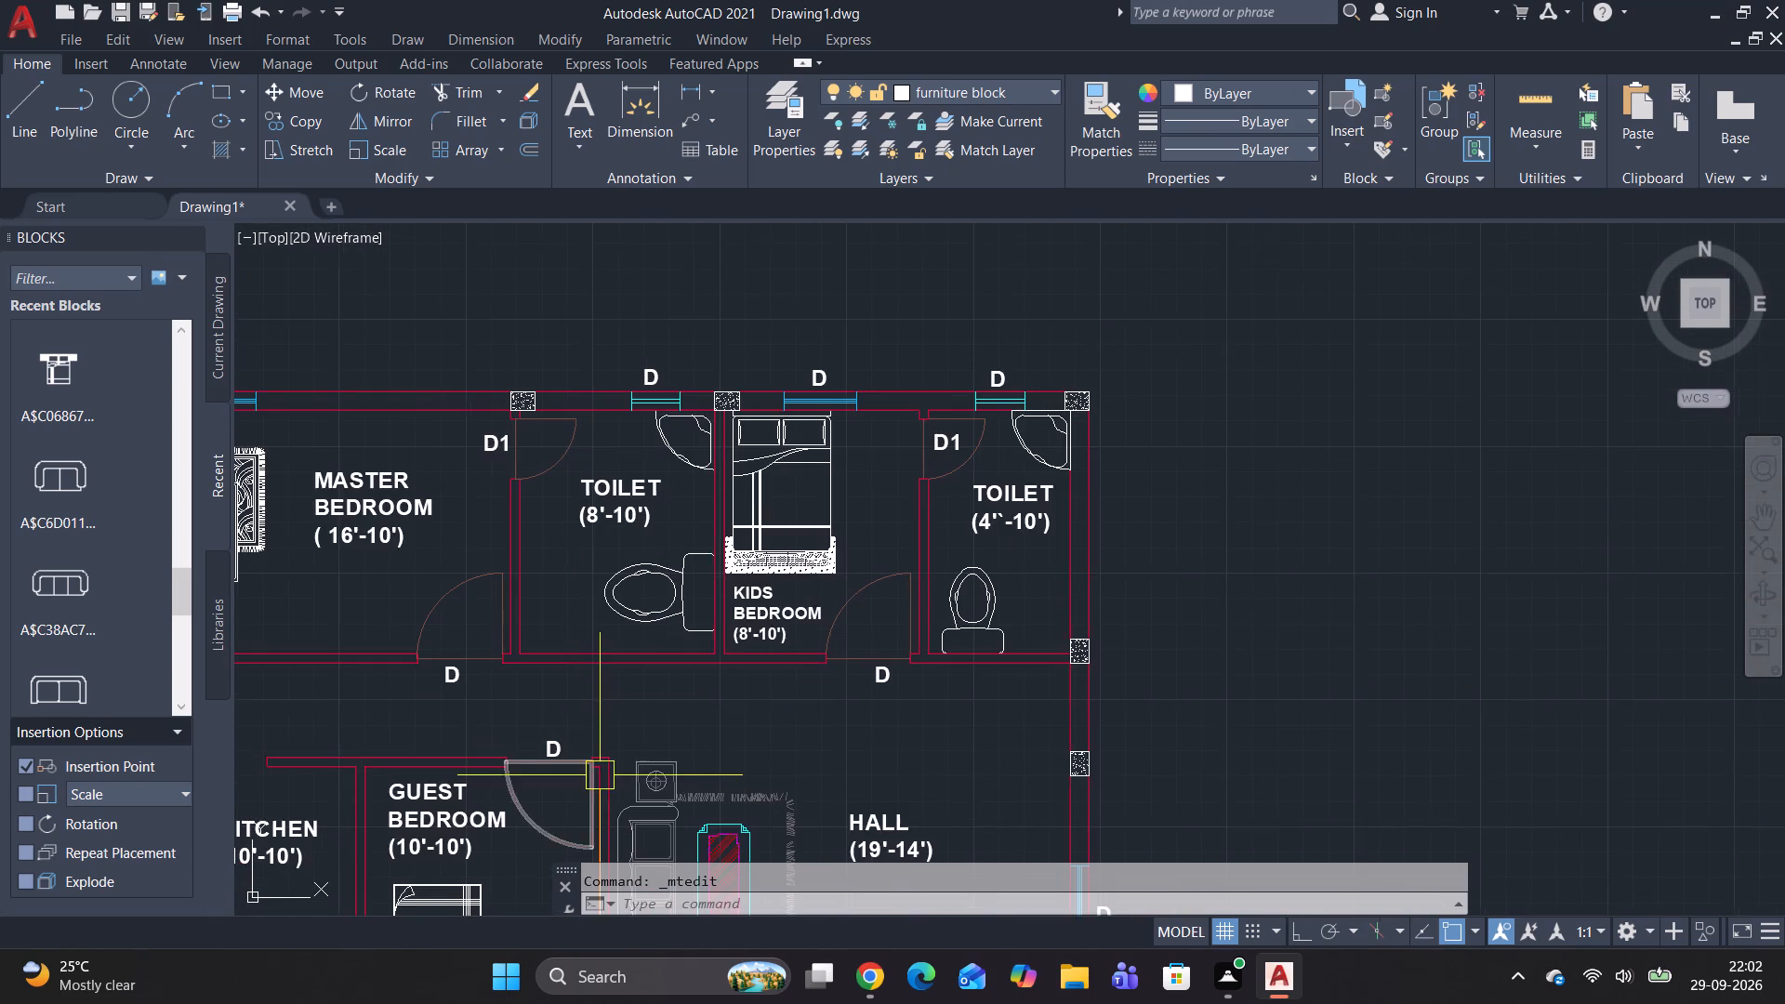
middle_drag(602, 774, 771, 547)
scroll(728, 511, up, 1)
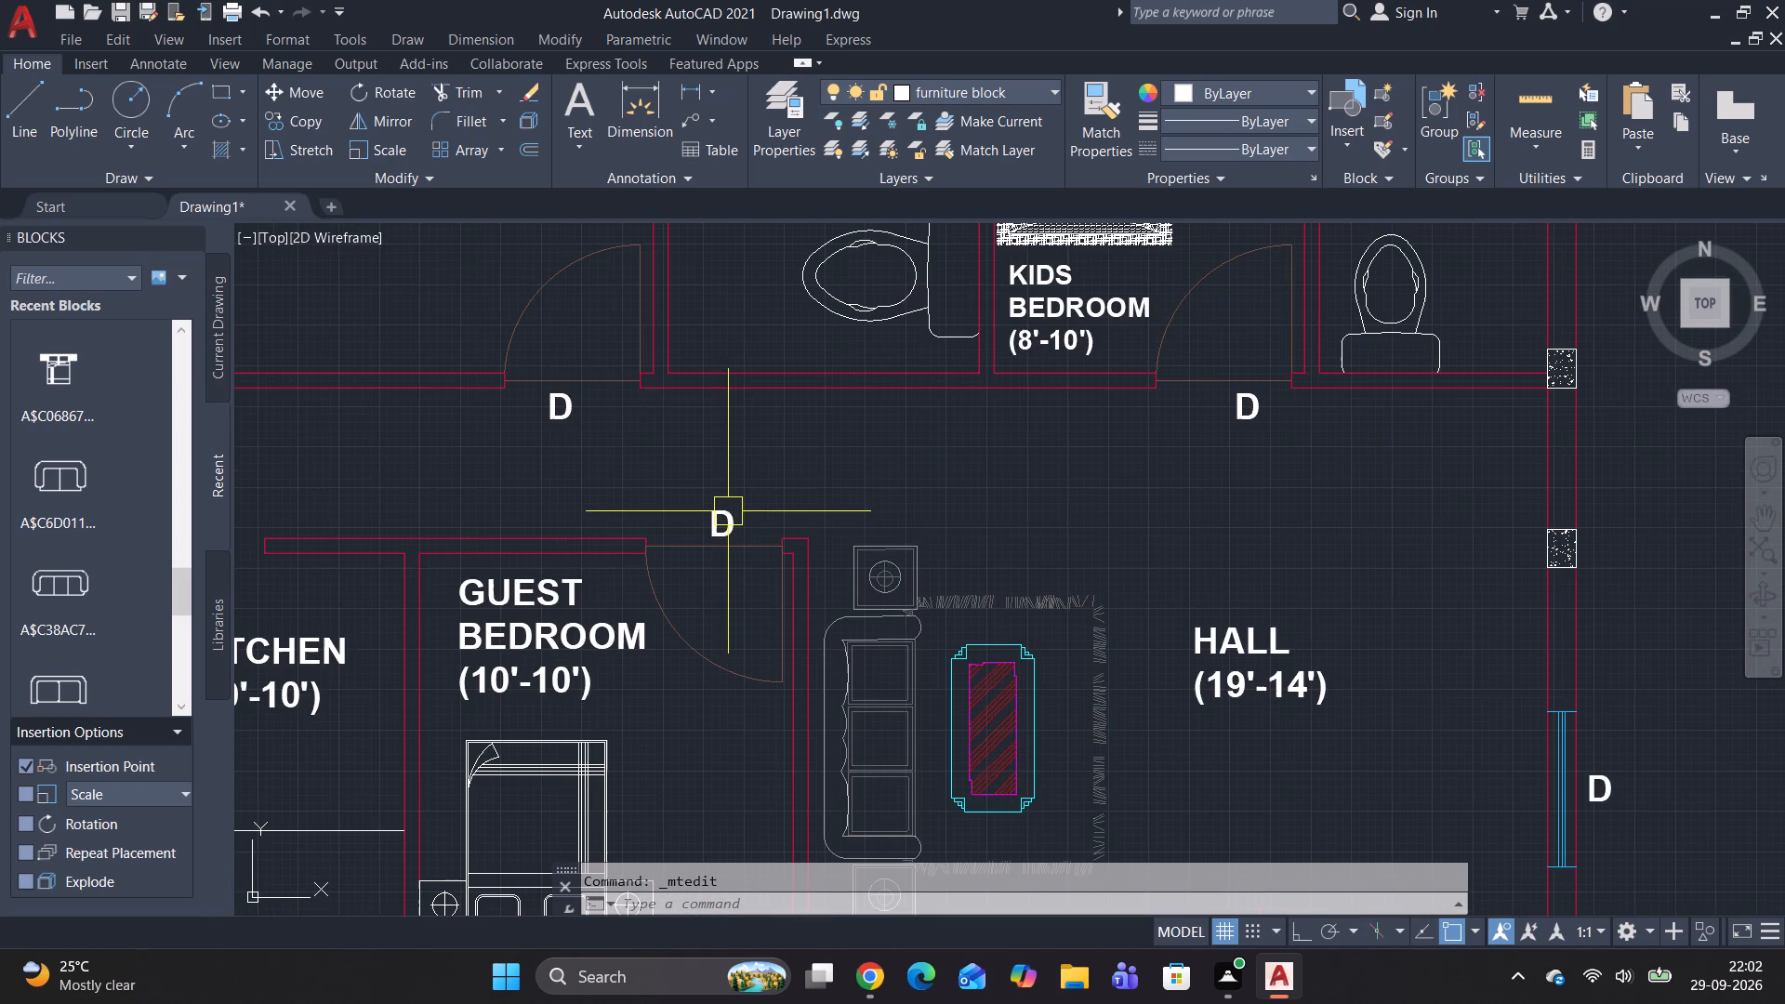
scroll(605, 604, down, 1)
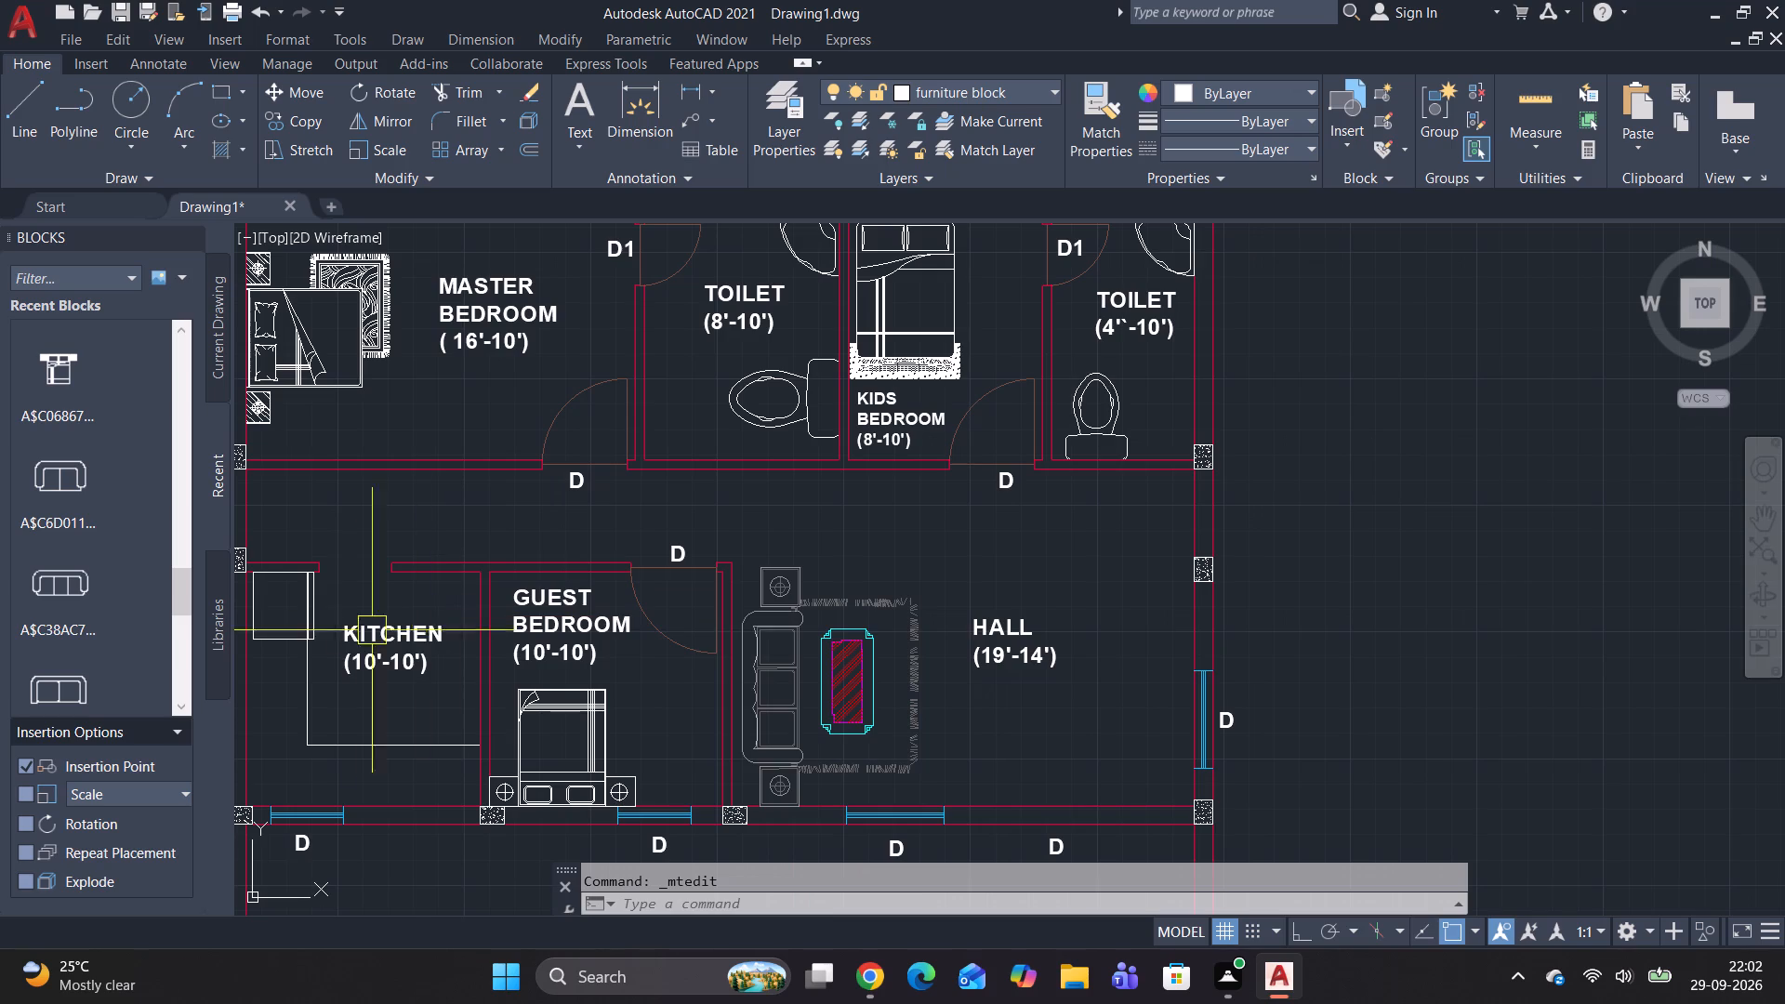
middle_drag(1011, 760, 952, 528)
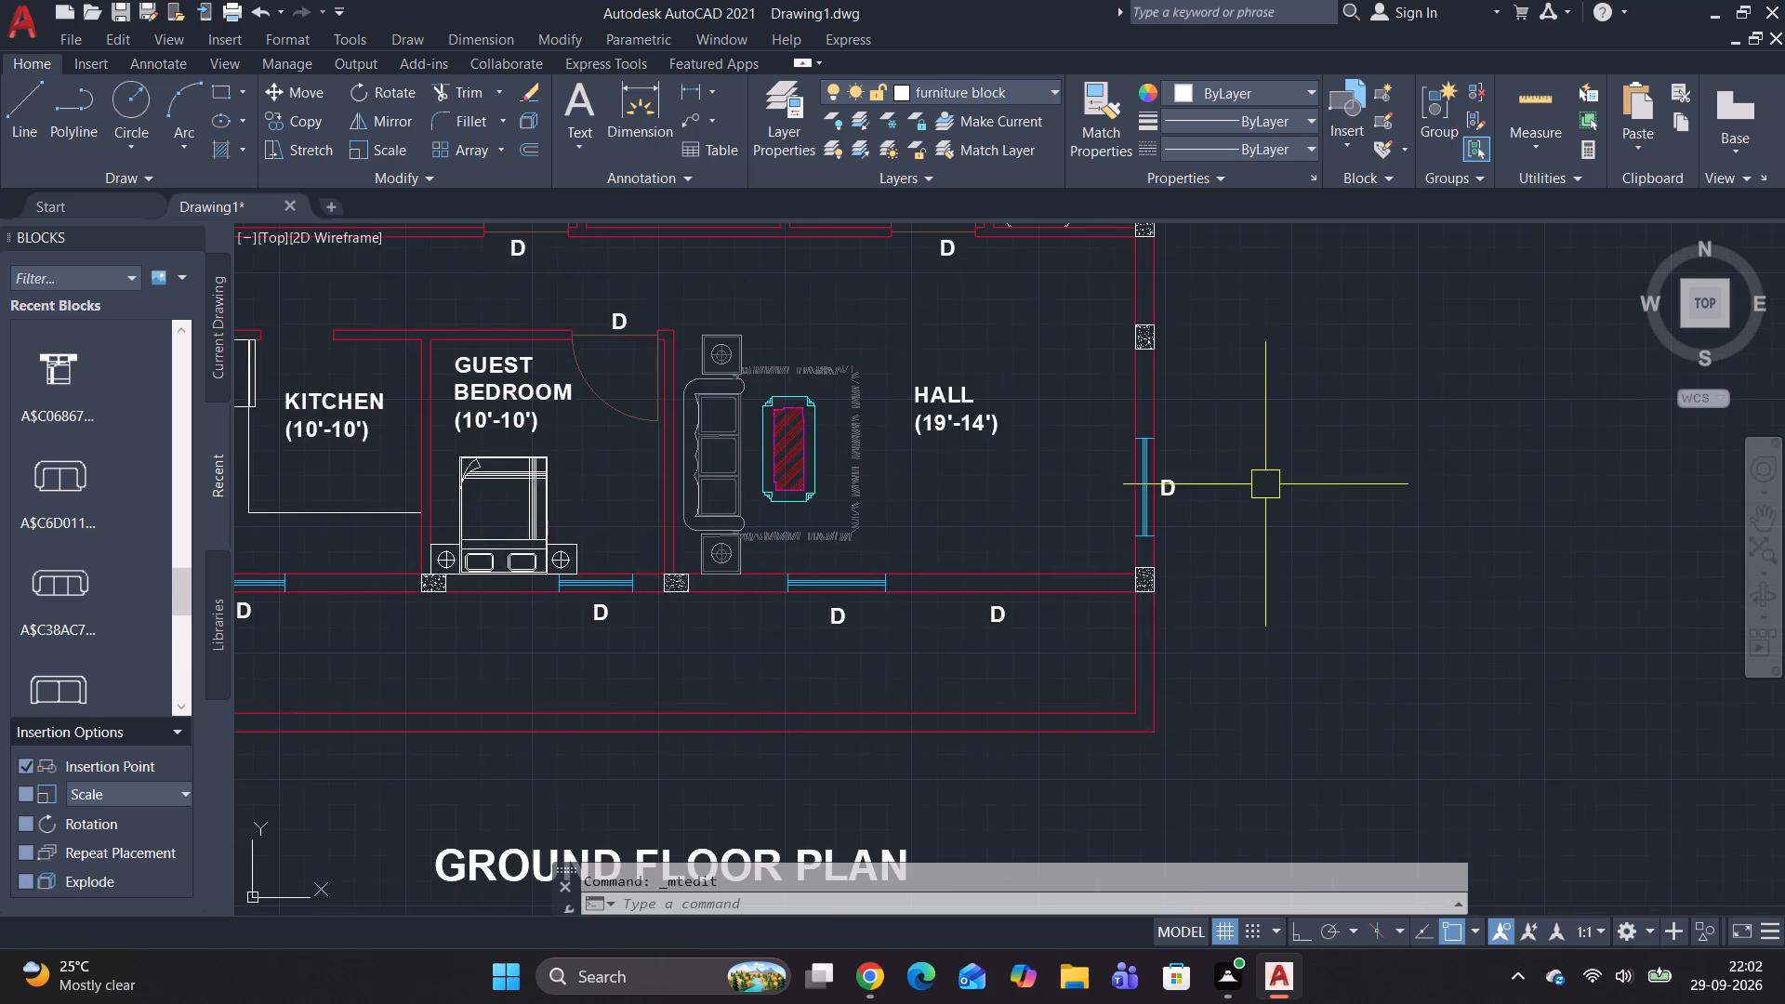
scroll(1258, 482, up, 2)
double_click(1020, 505)
click(1051, 480)
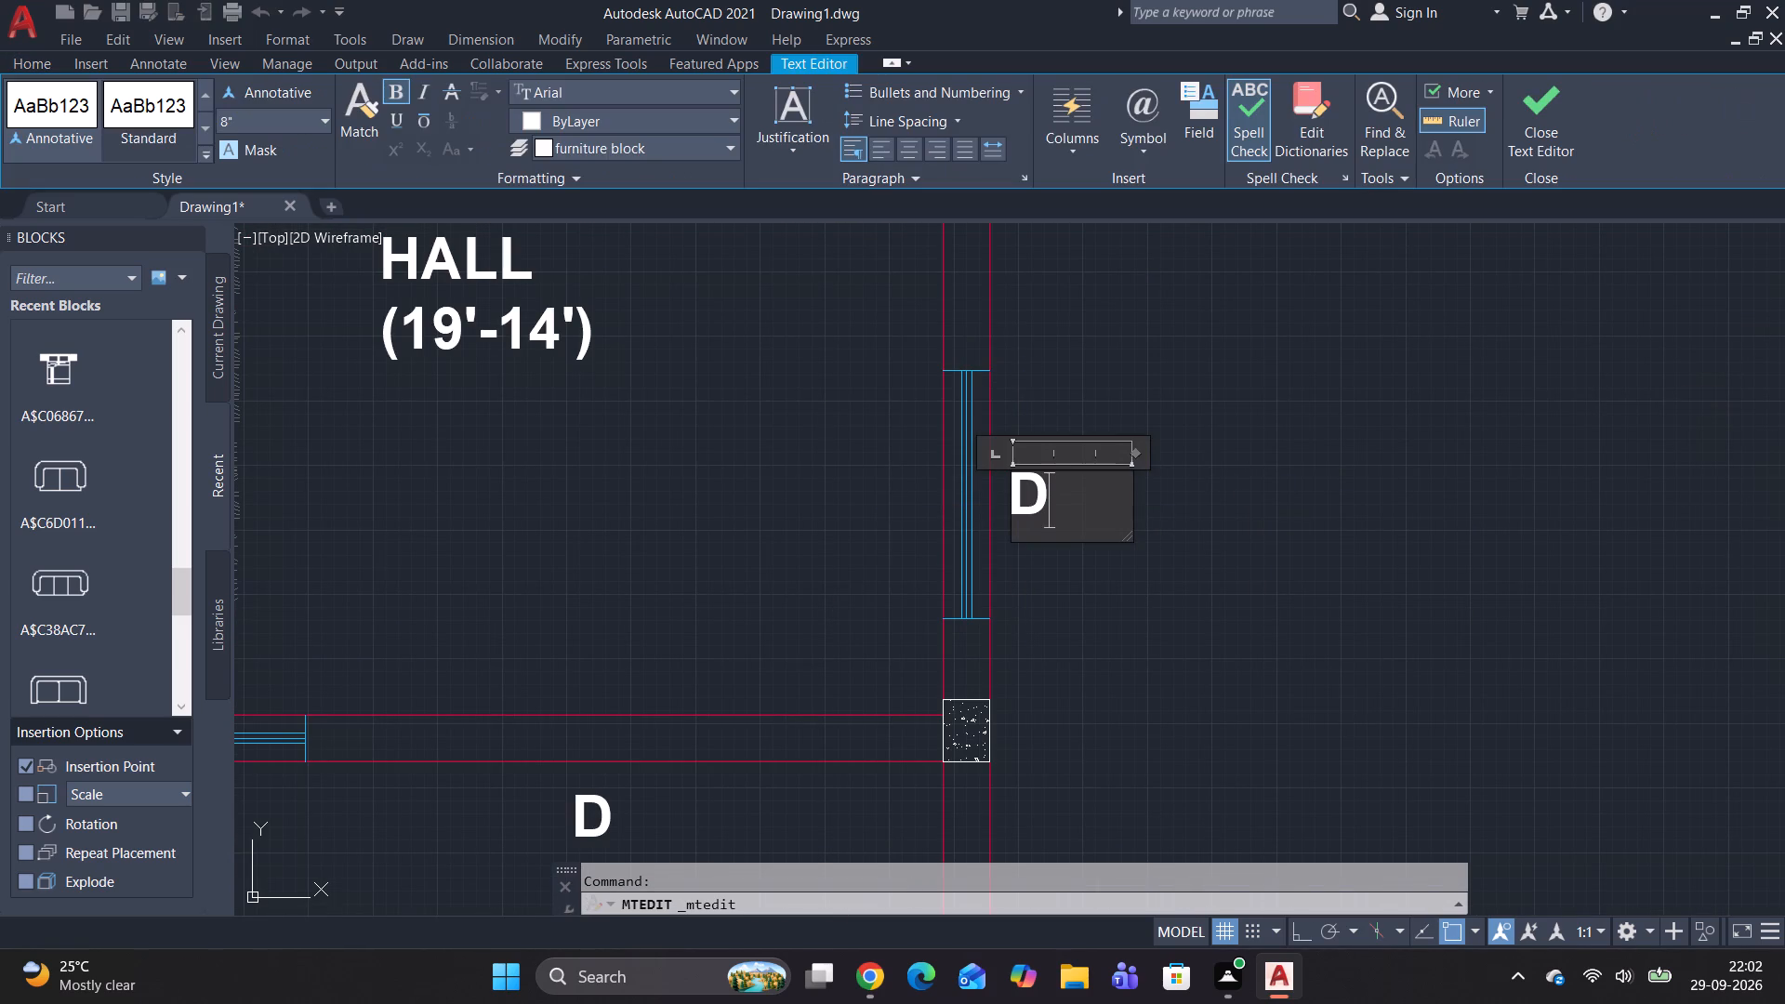
key(BackSpace)
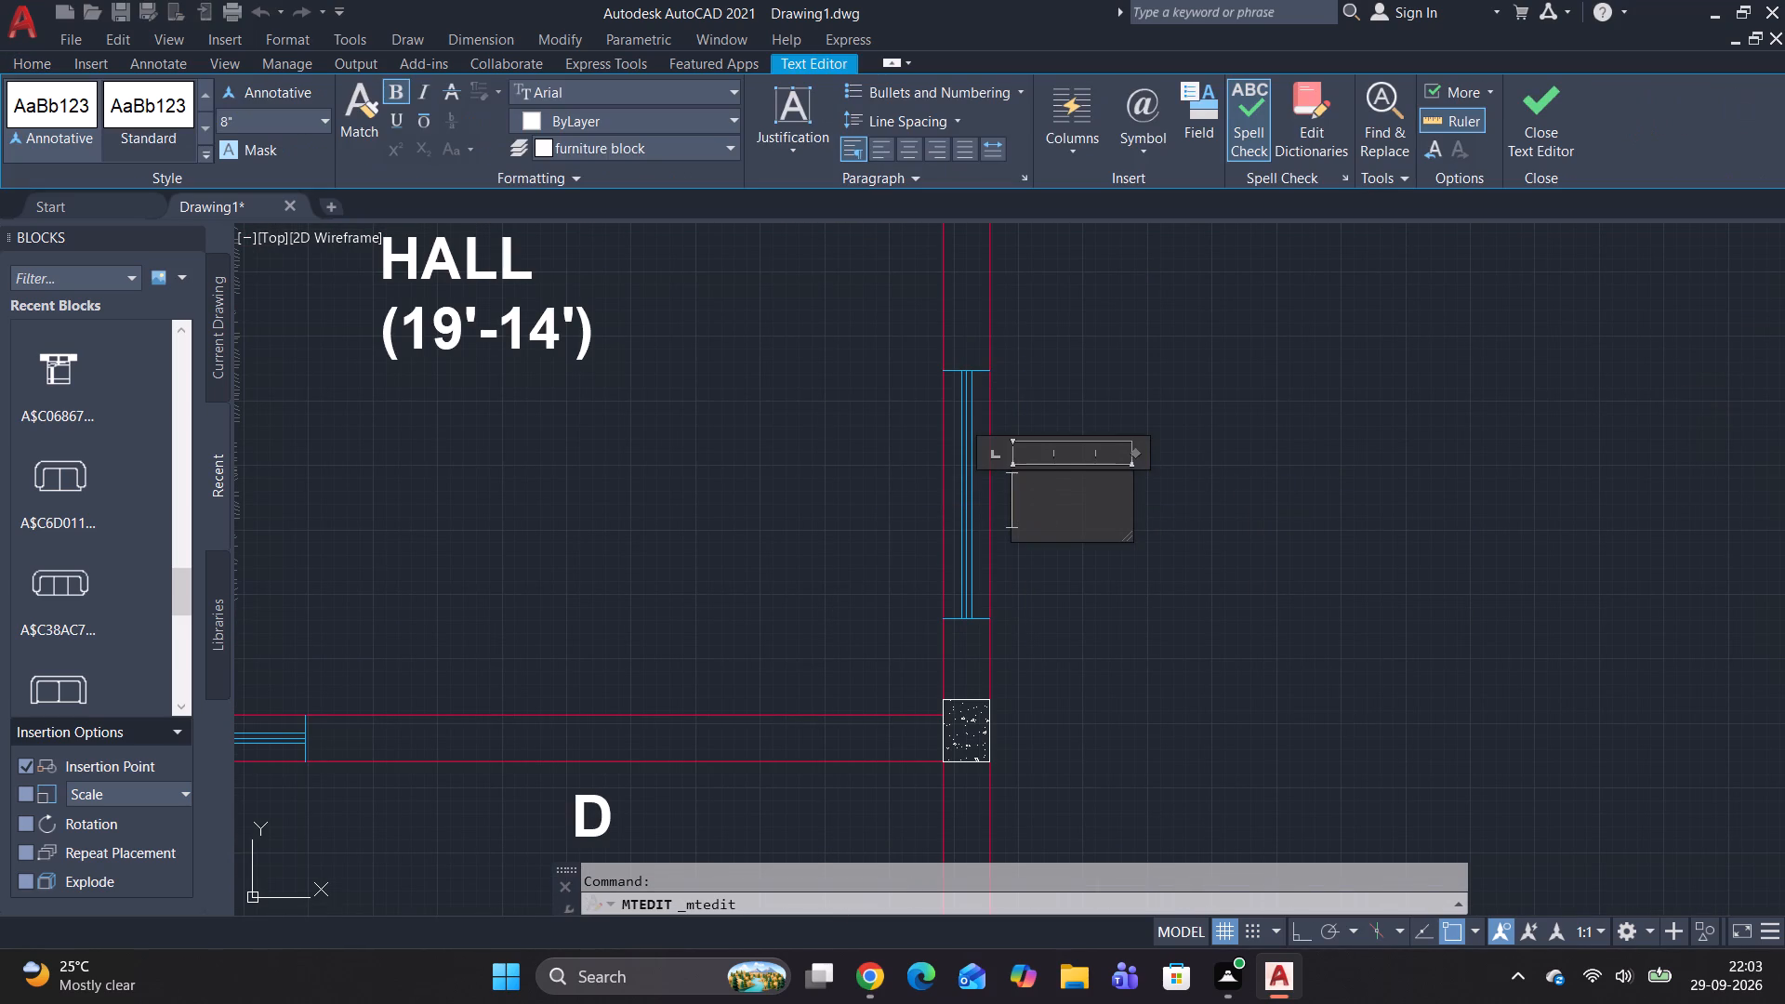
key(w)
click(1221, 578)
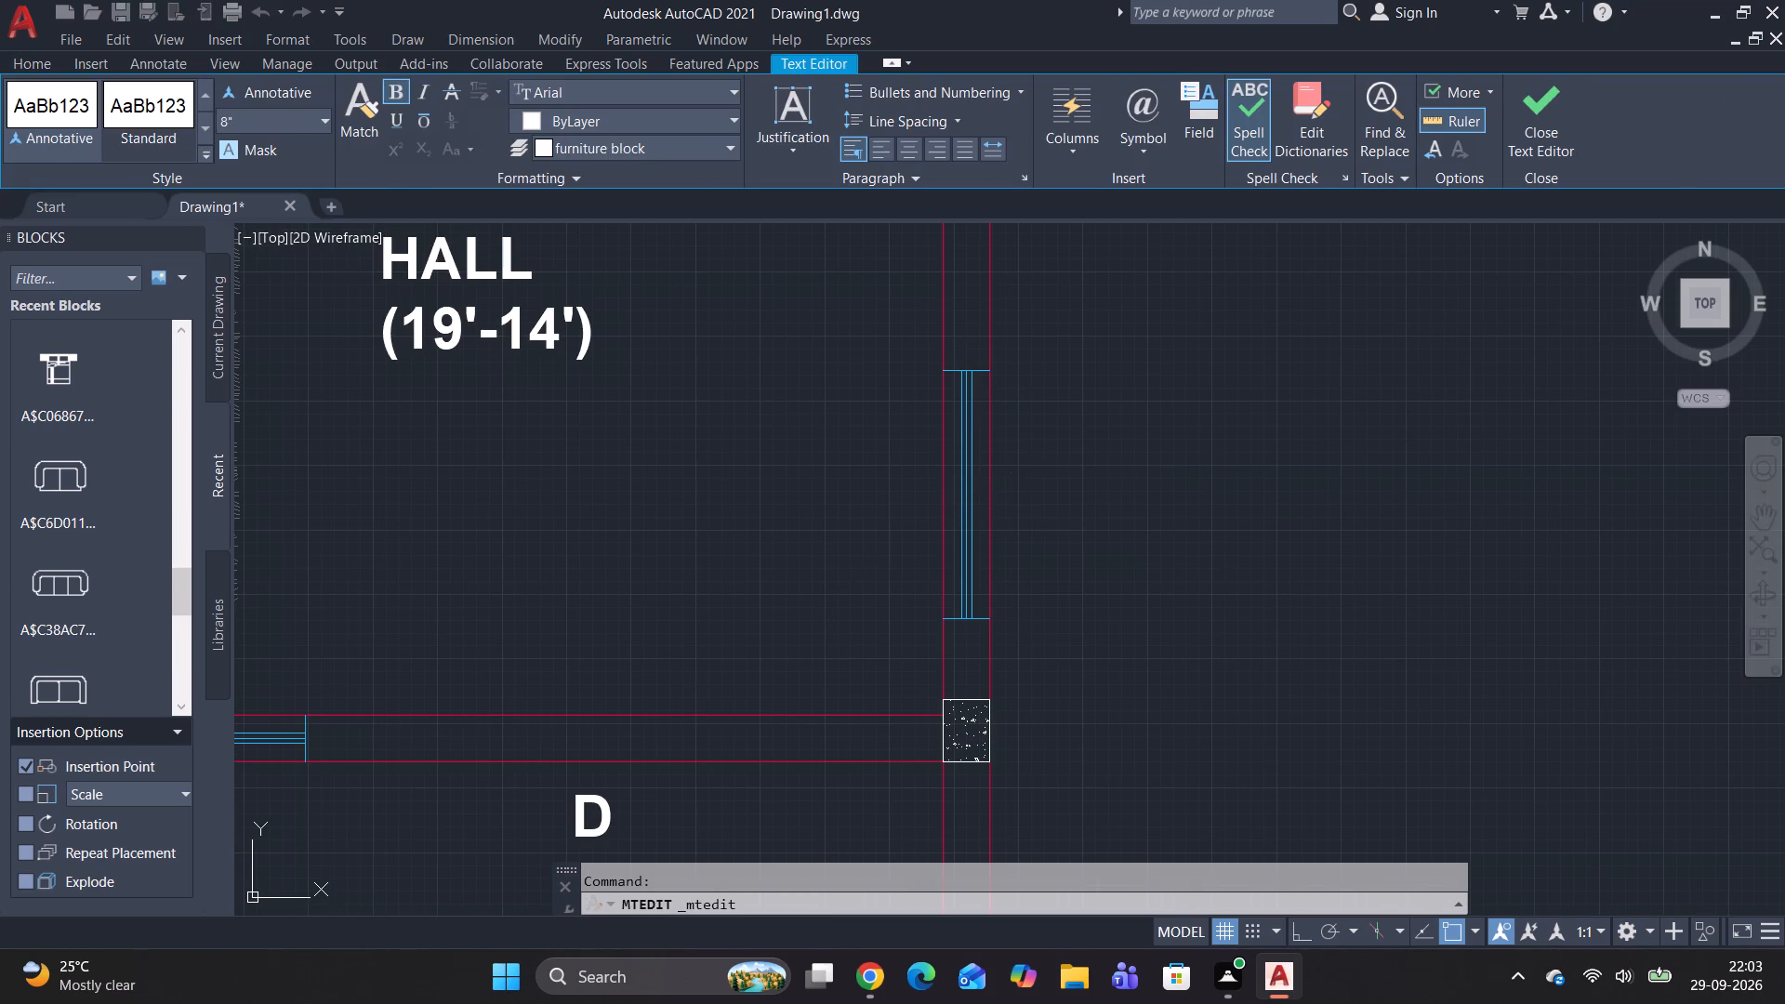
Change the "D" label above the smaller toilet's north window to "V".
scroll(861, 363, down, 2)
middle_drag(915, 357, 778, 830)
scroll(706, 344, up, 2)
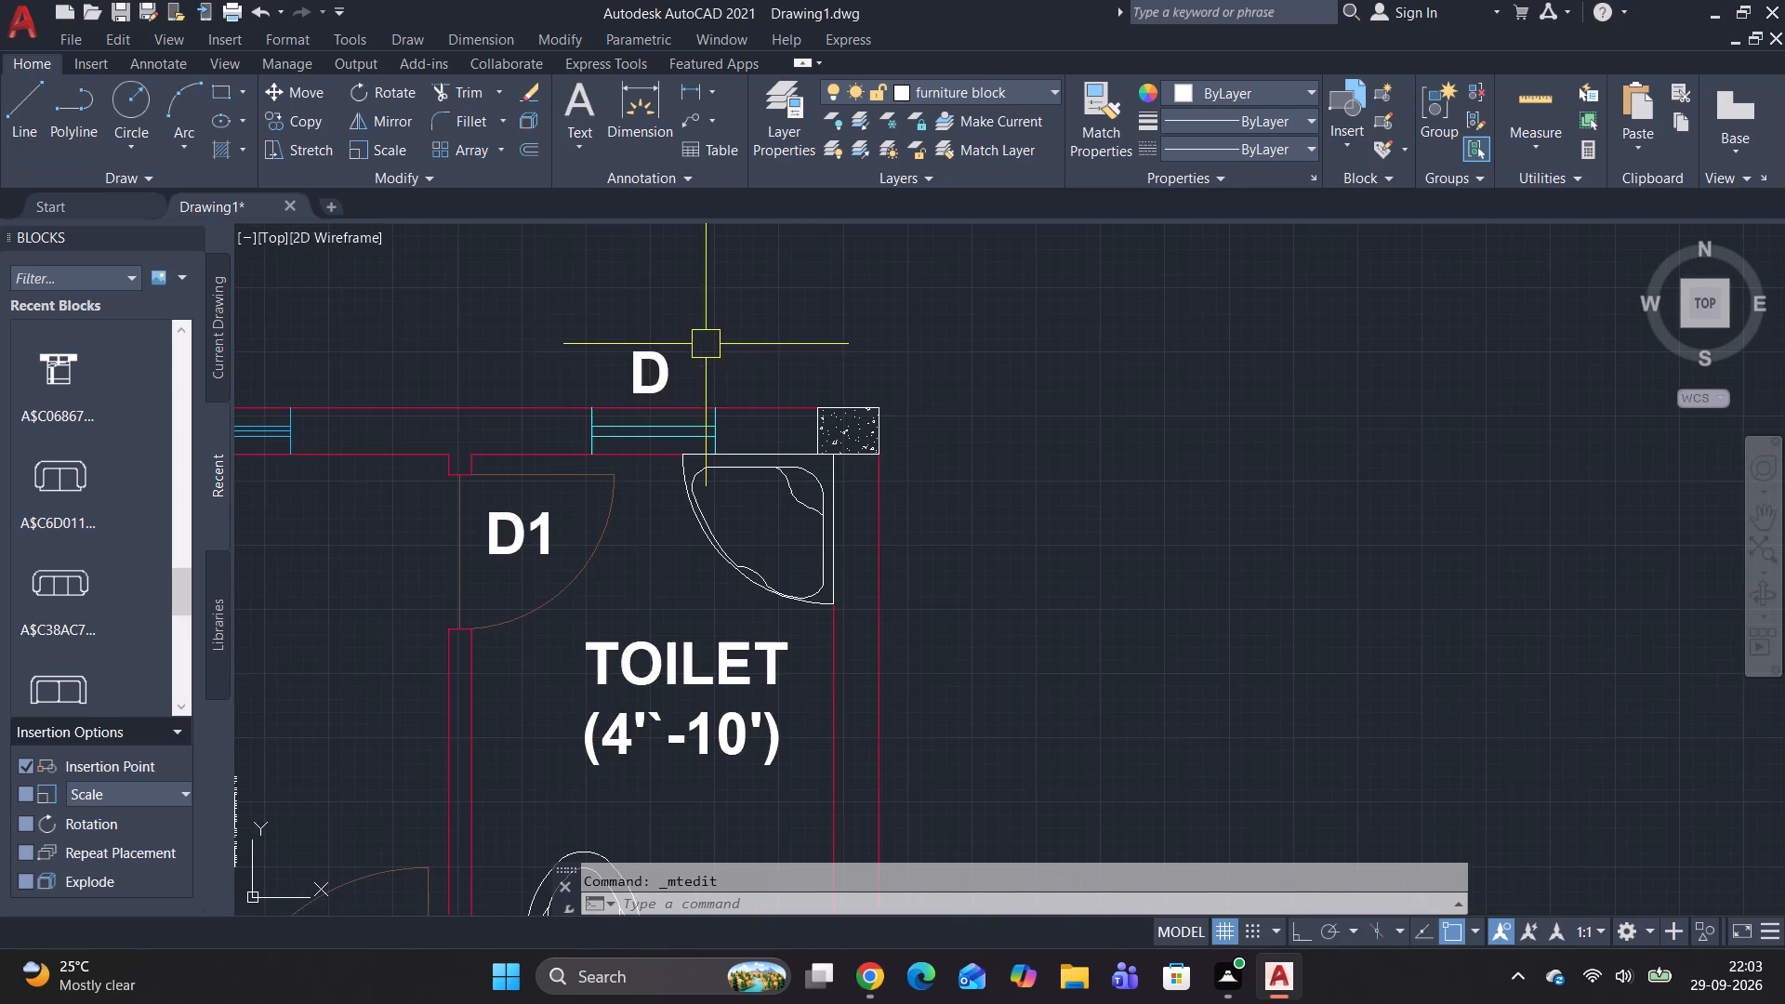
double_click(649, 358)
click(726, 385)
key(BackSpace)
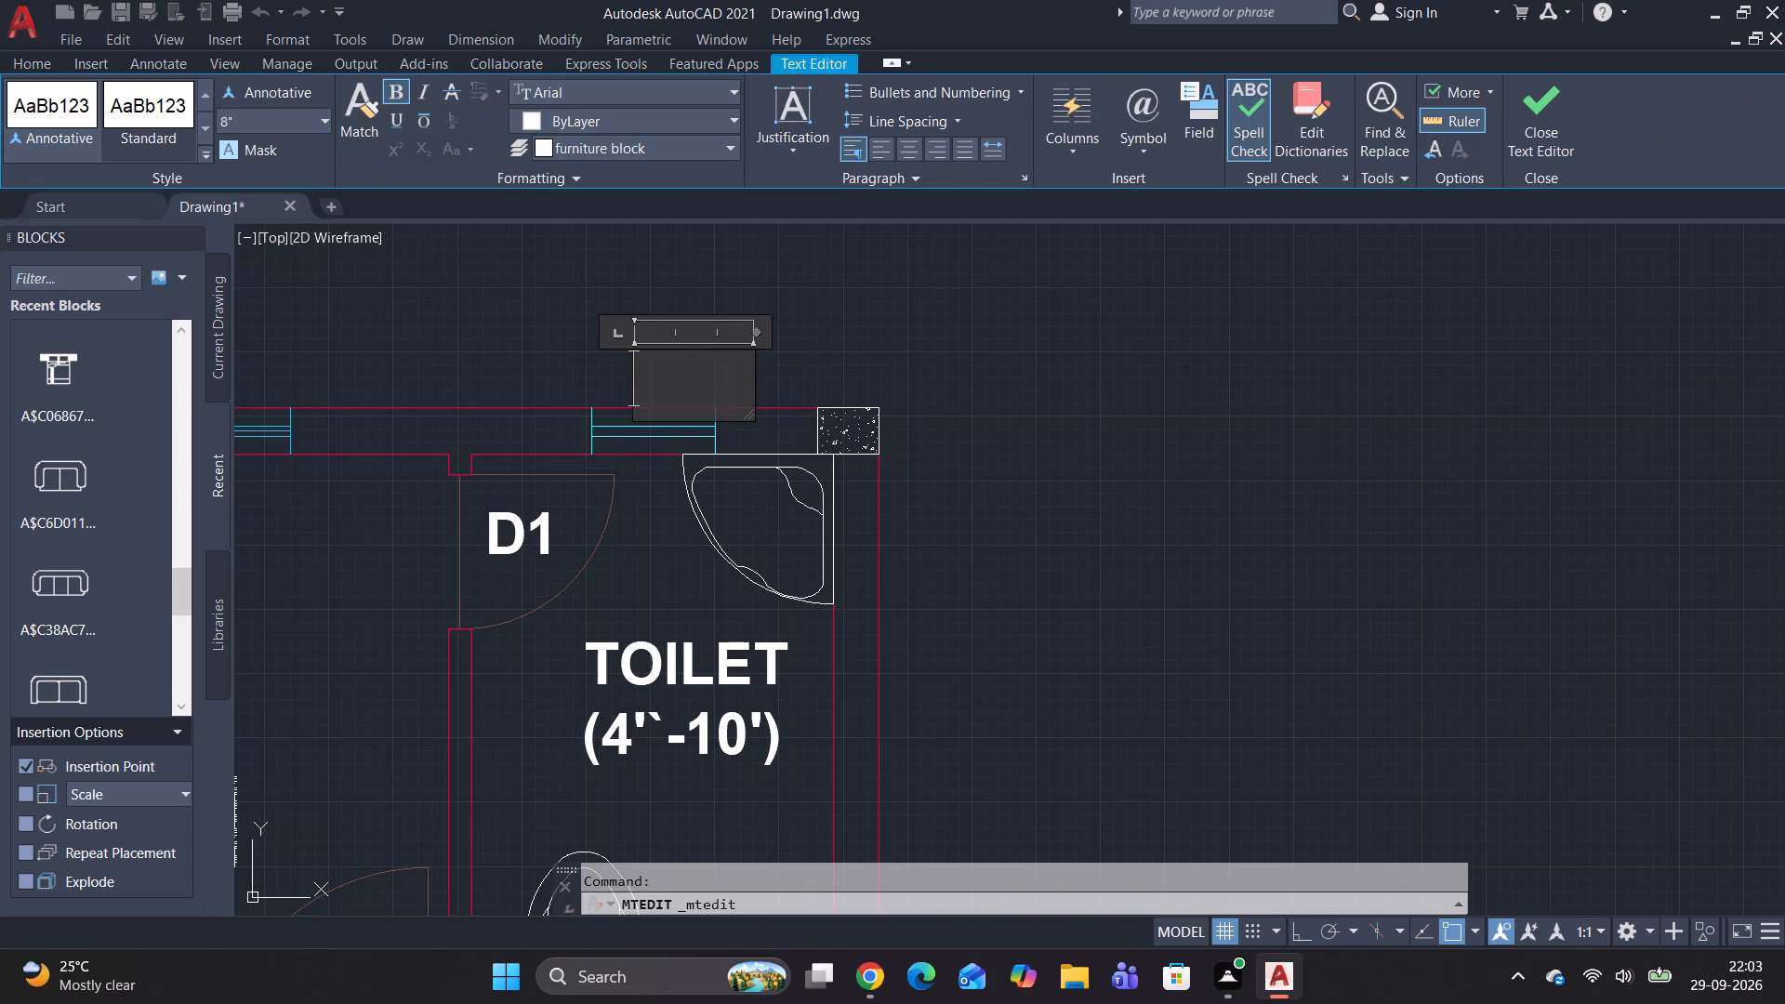
key(v)
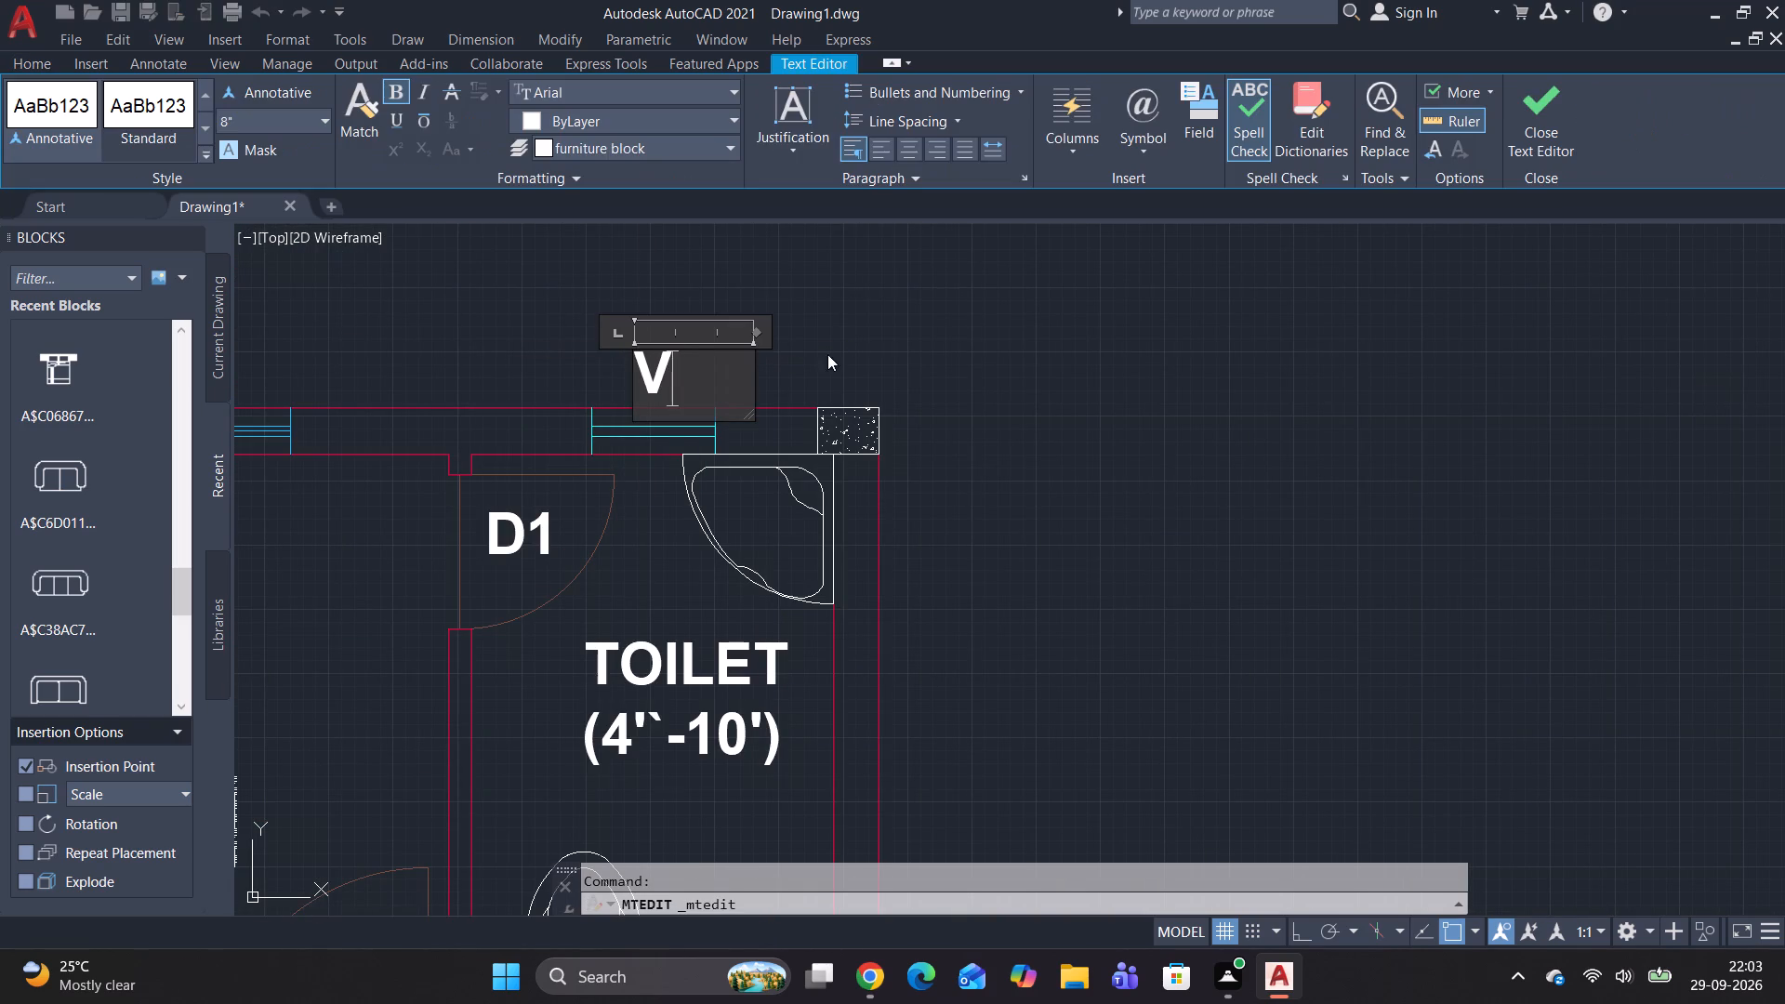
click(970, 302)
Change the "D" label above the kids bedroom's north window to "W1".
scroll(731, 383, down, 2)
middle_drag(651, 396, 792, 439)
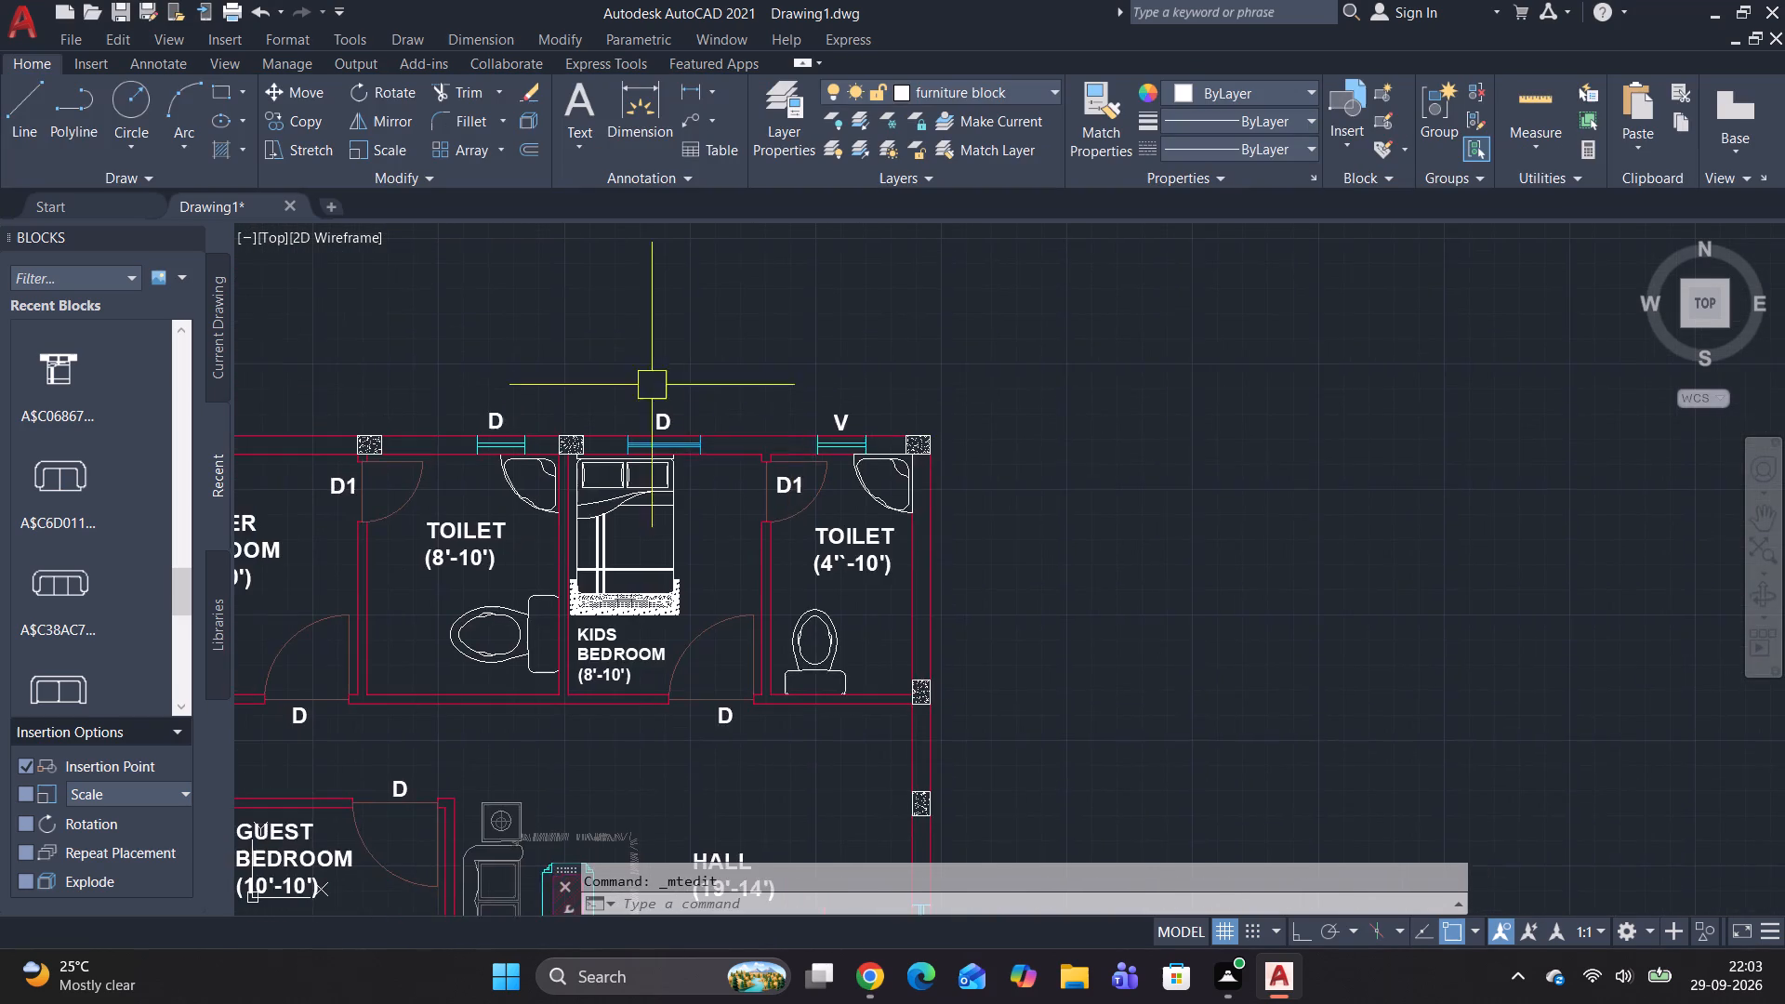
scroll(623, 390, up, 2)
double_click(717, 487)
click(750, 466)
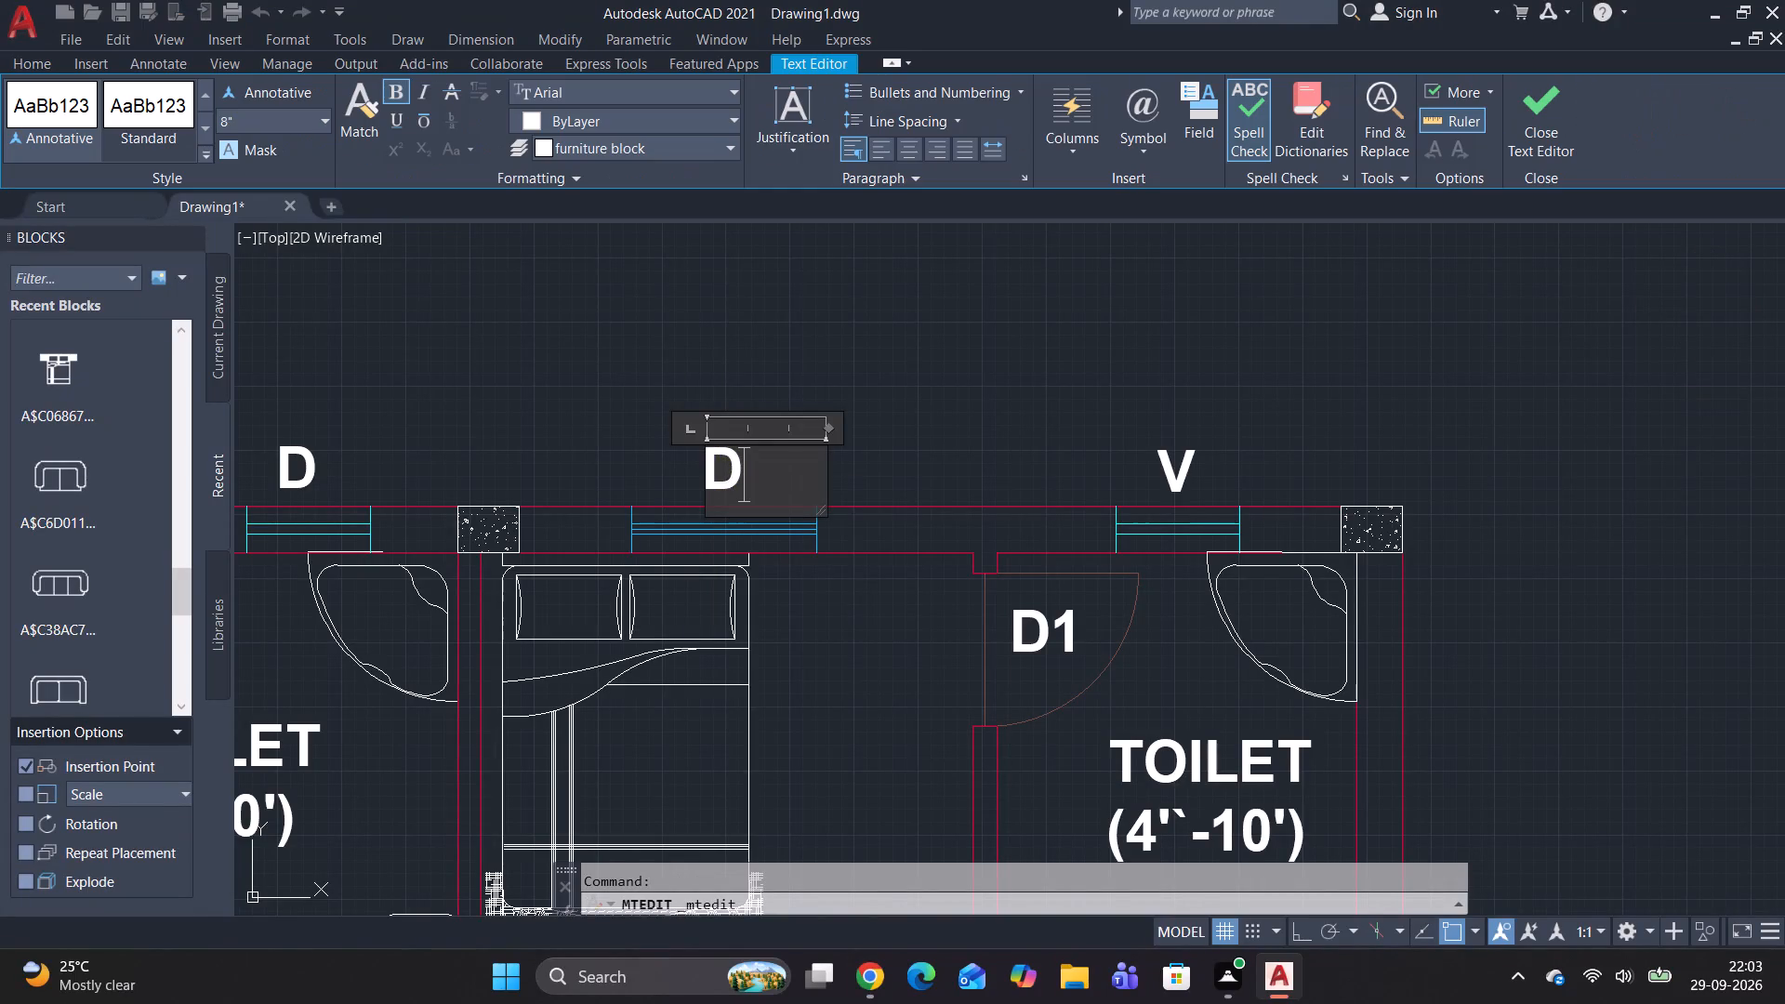
key(BackSpace)
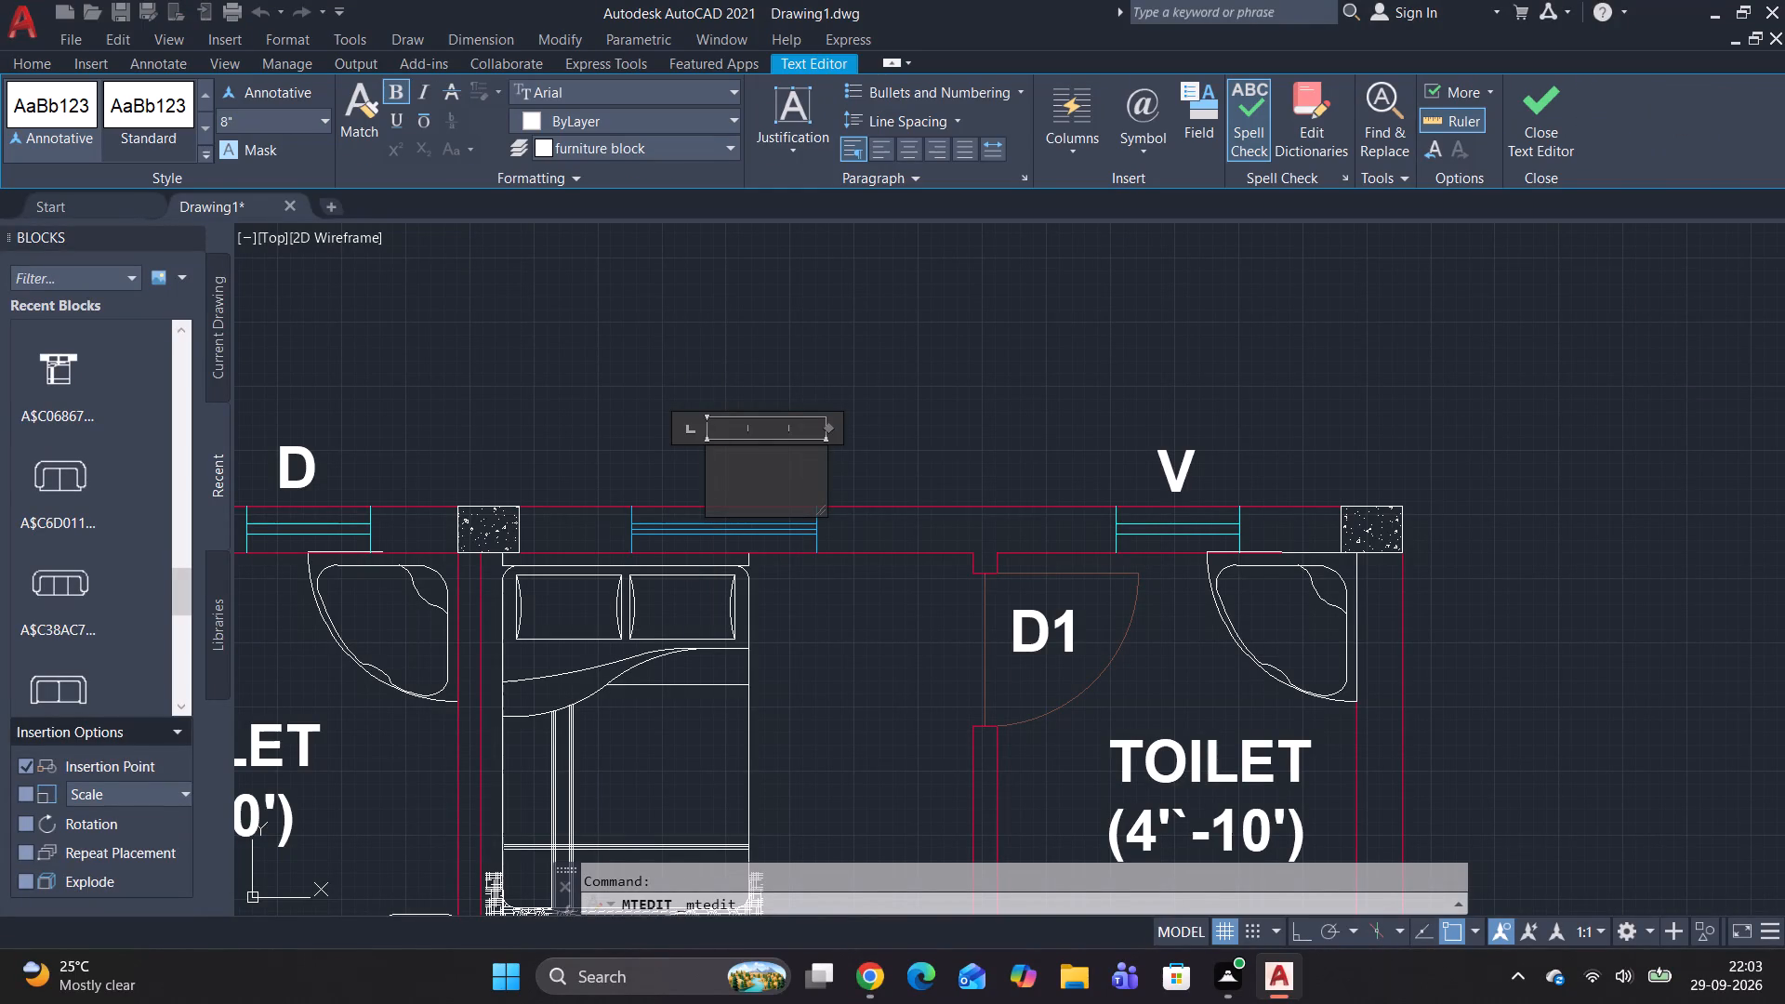
text(W1)
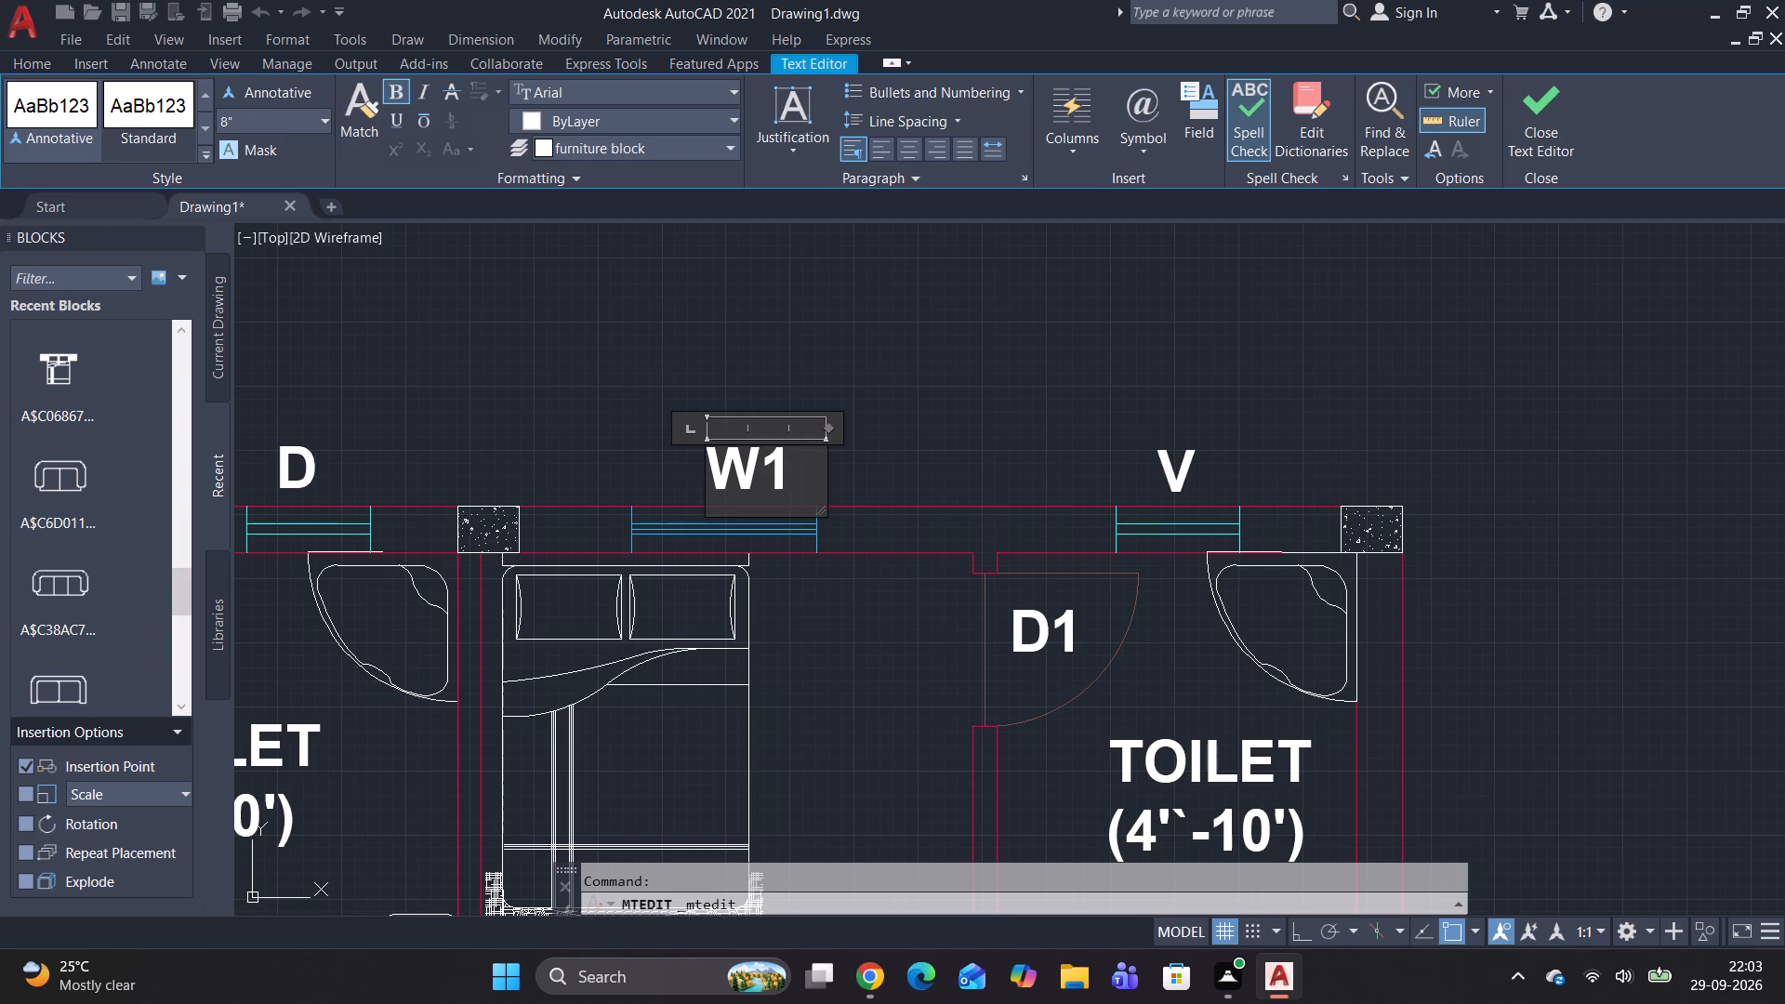
click(940, 340)
Change the "D" label above the (8'-10') toilet's north window to "V".
scroll(762, 384, down, 1)
middle_drag(659, 448, 960, 527)
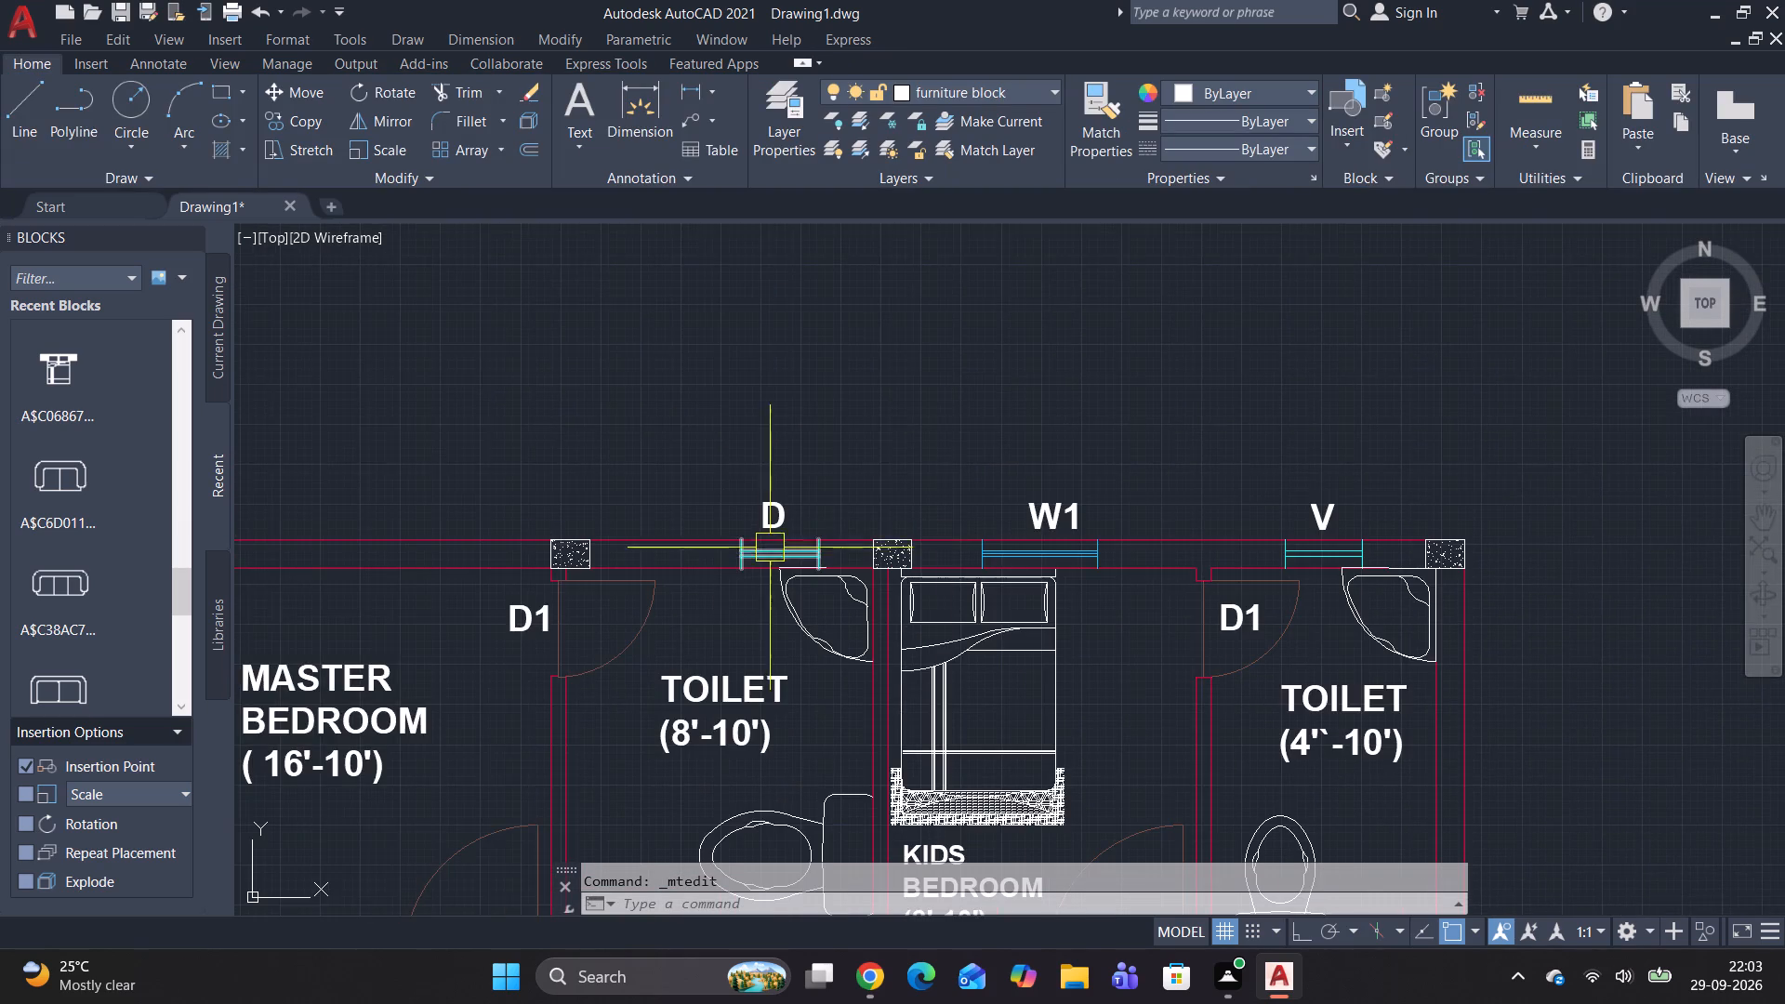
scroll(763, 510, up, 2)
double_click(778, 509)
click(842, 509)
click(780, 518)
double_click(816, 518)
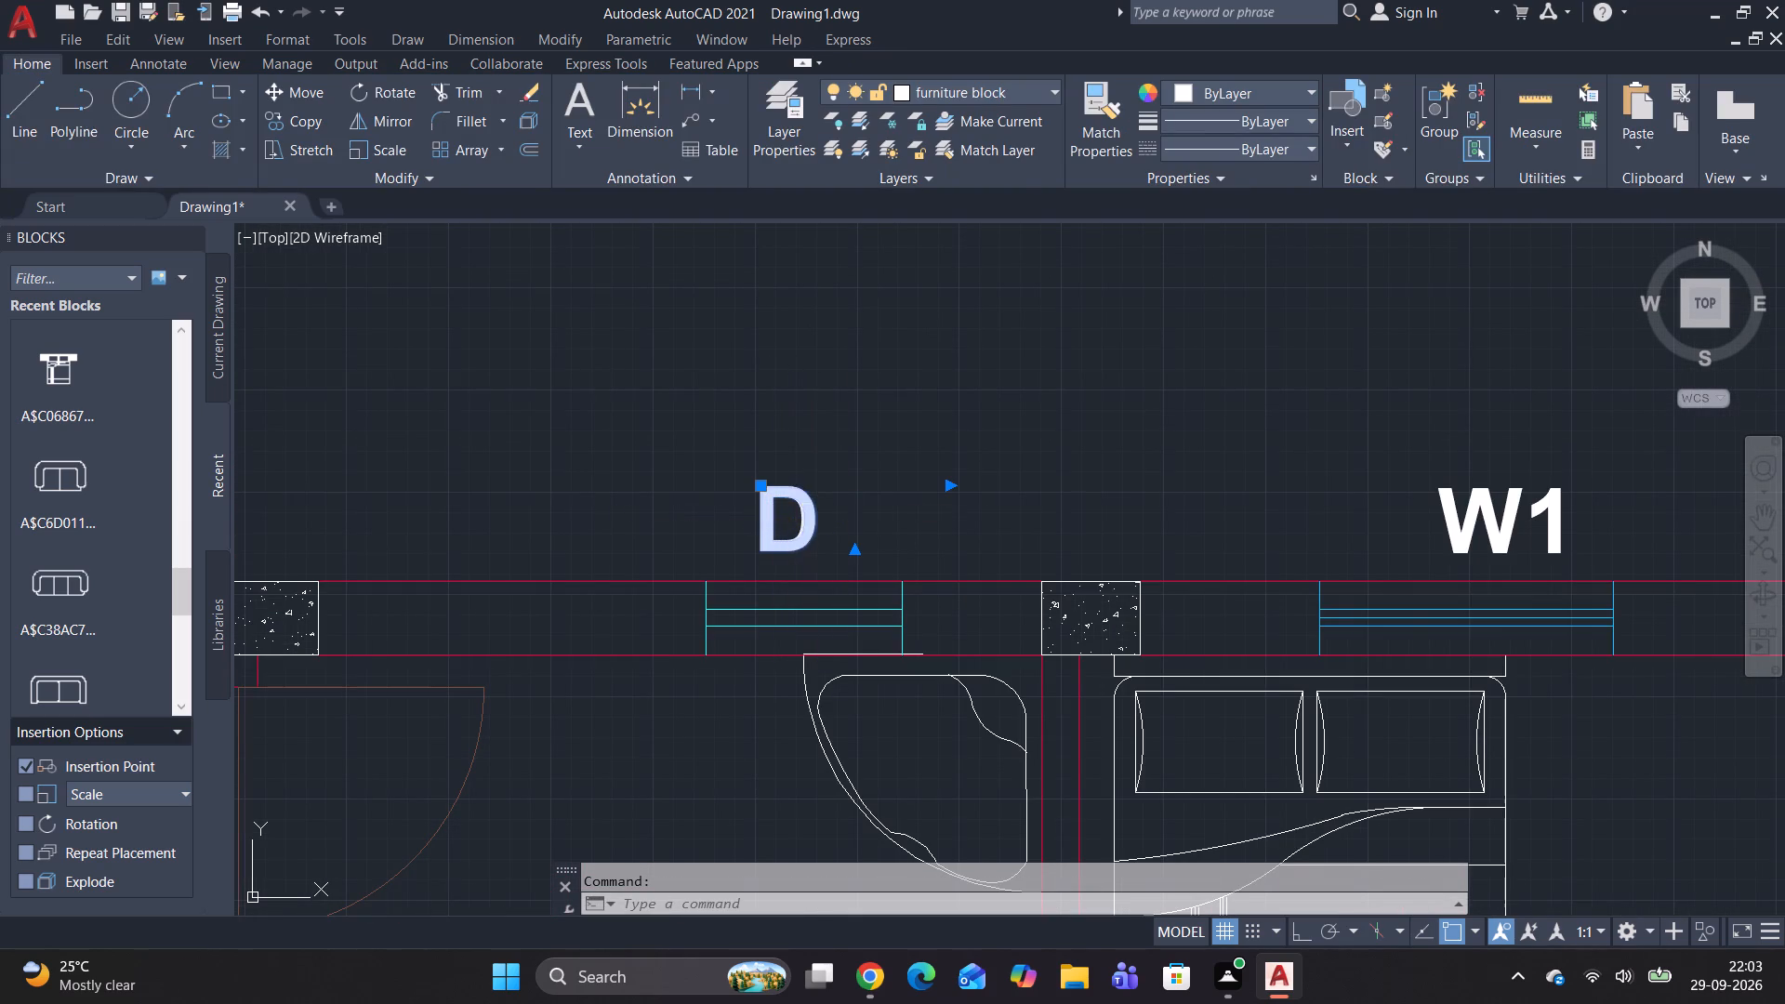
click(867, 519)
key(BackSpace)
key(v)
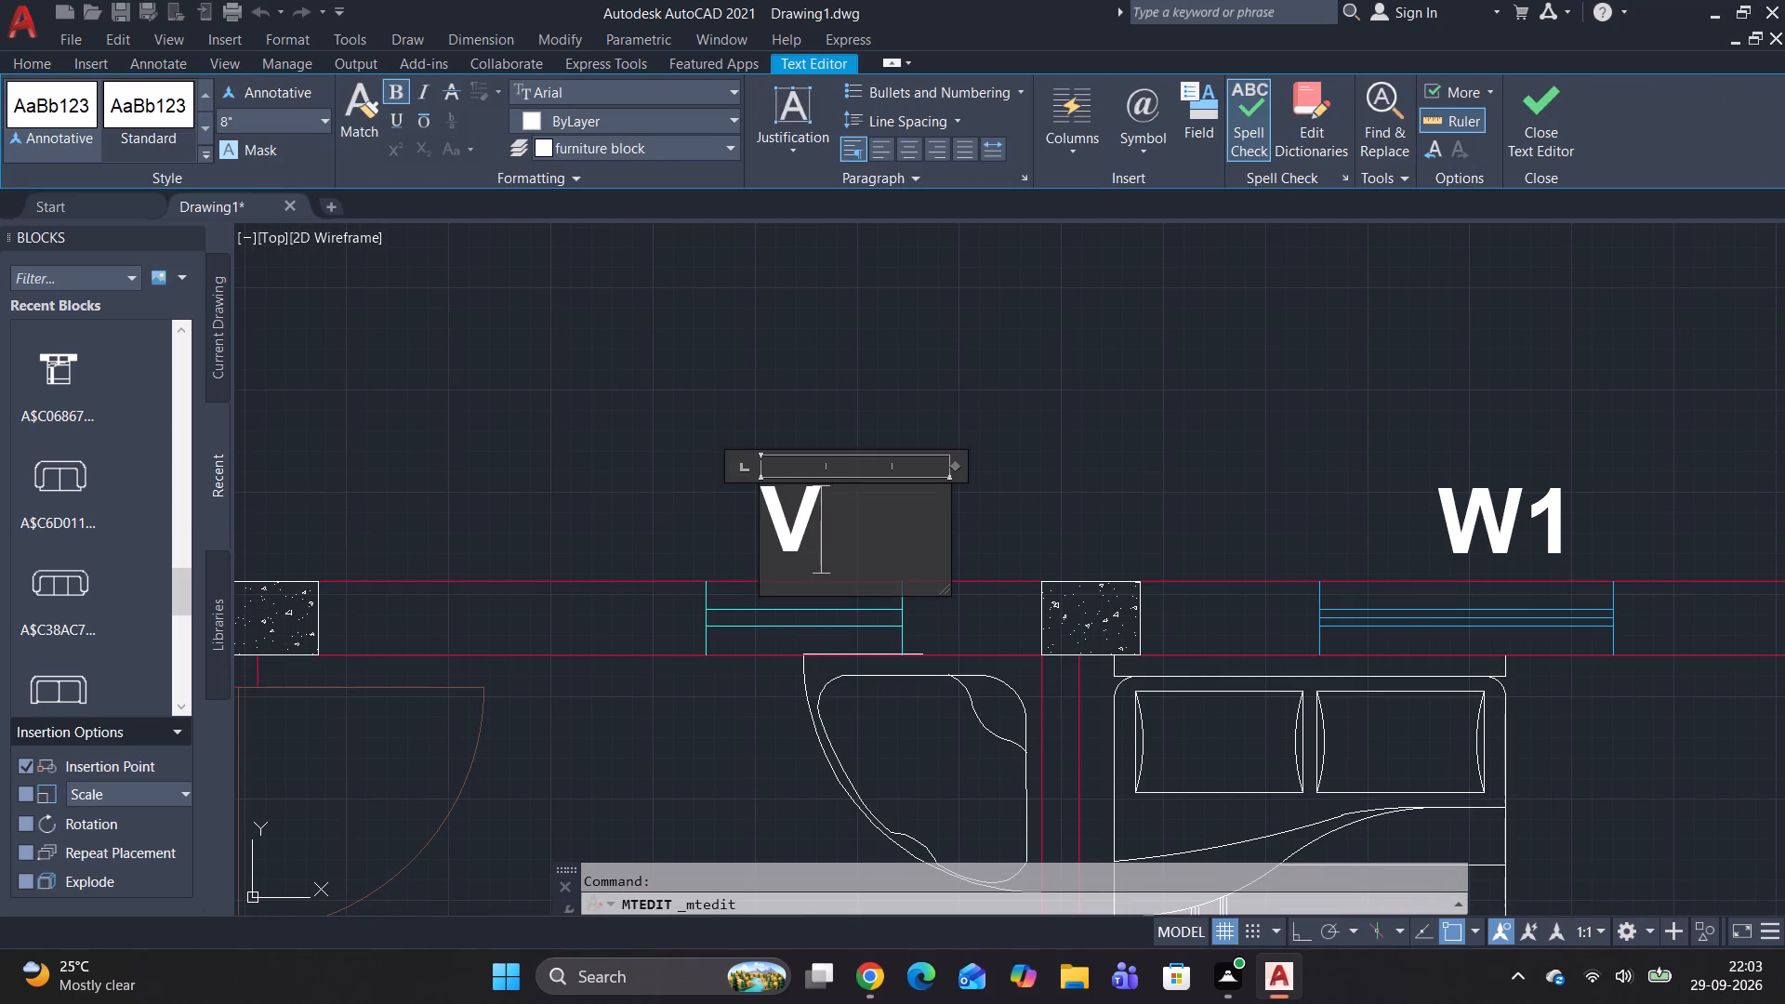
click(1195, 412)
Change the "D" label above the master bedroom's north window to "W1".
scroll(671, 442, down, 3)
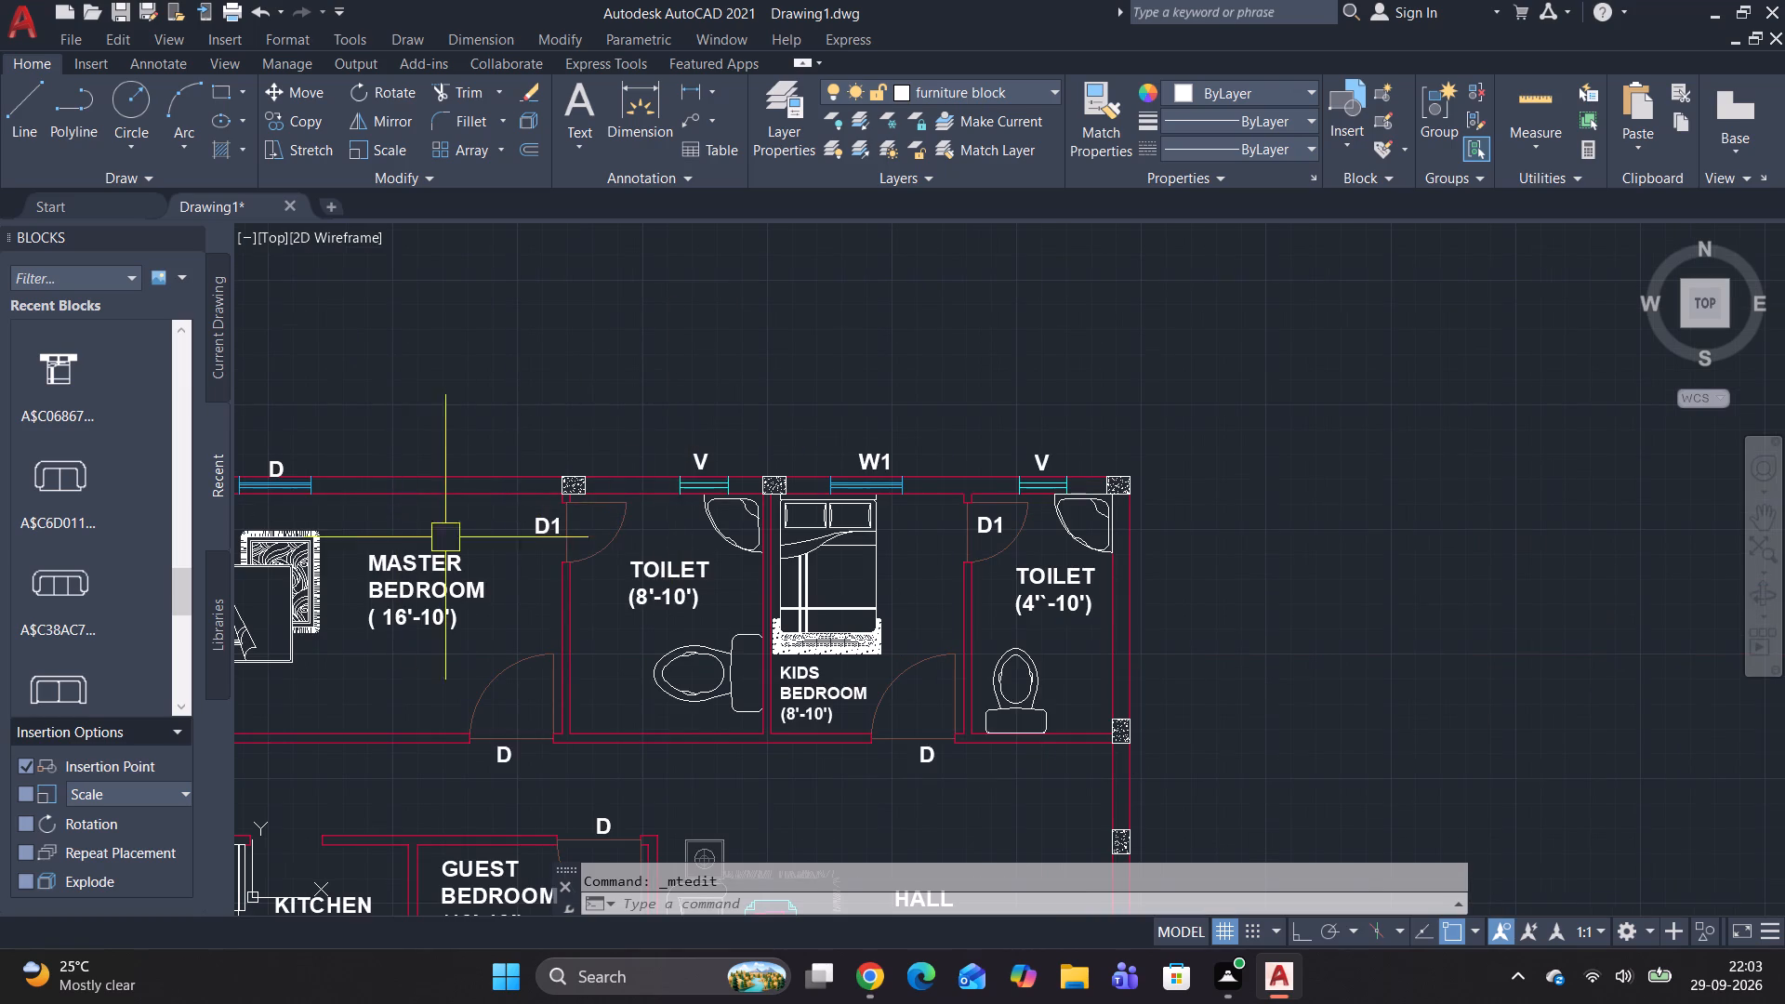
middle_drag(311, 496, 669, 514)
scroll(589, 490, up, 3)
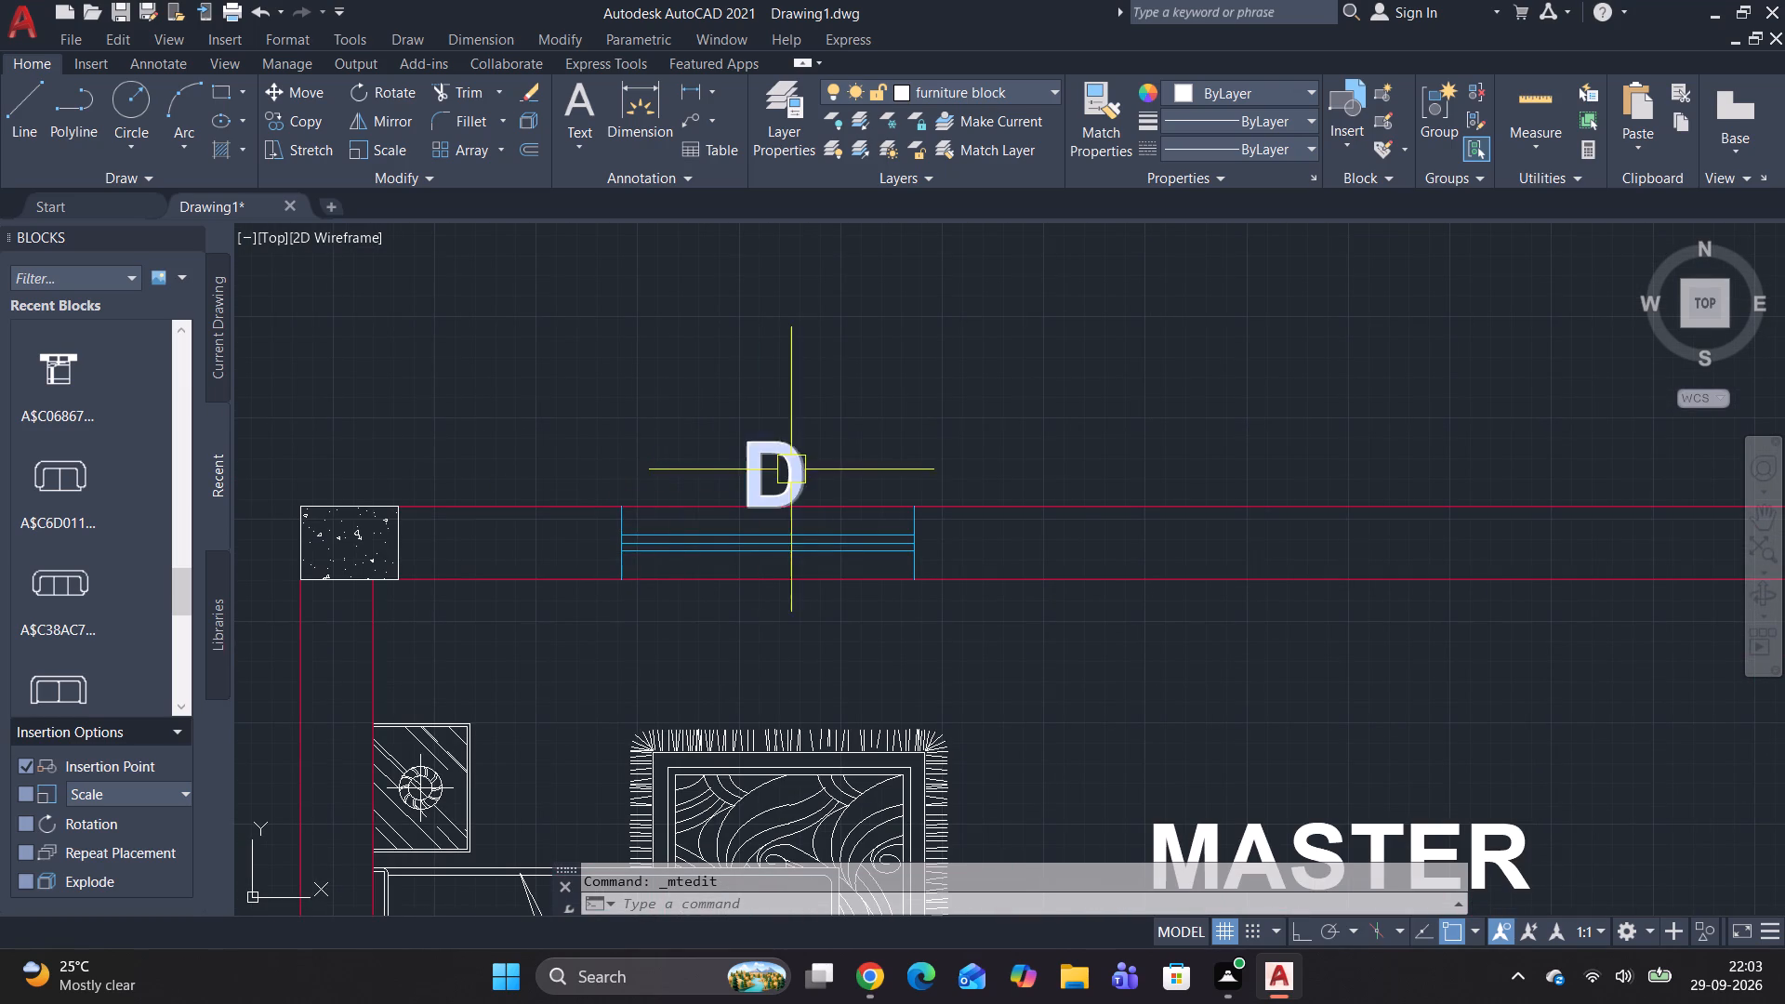
click(791, 469)
drag(794, 469, 809, 471)
double_click(783, 479)
click(837, 480)
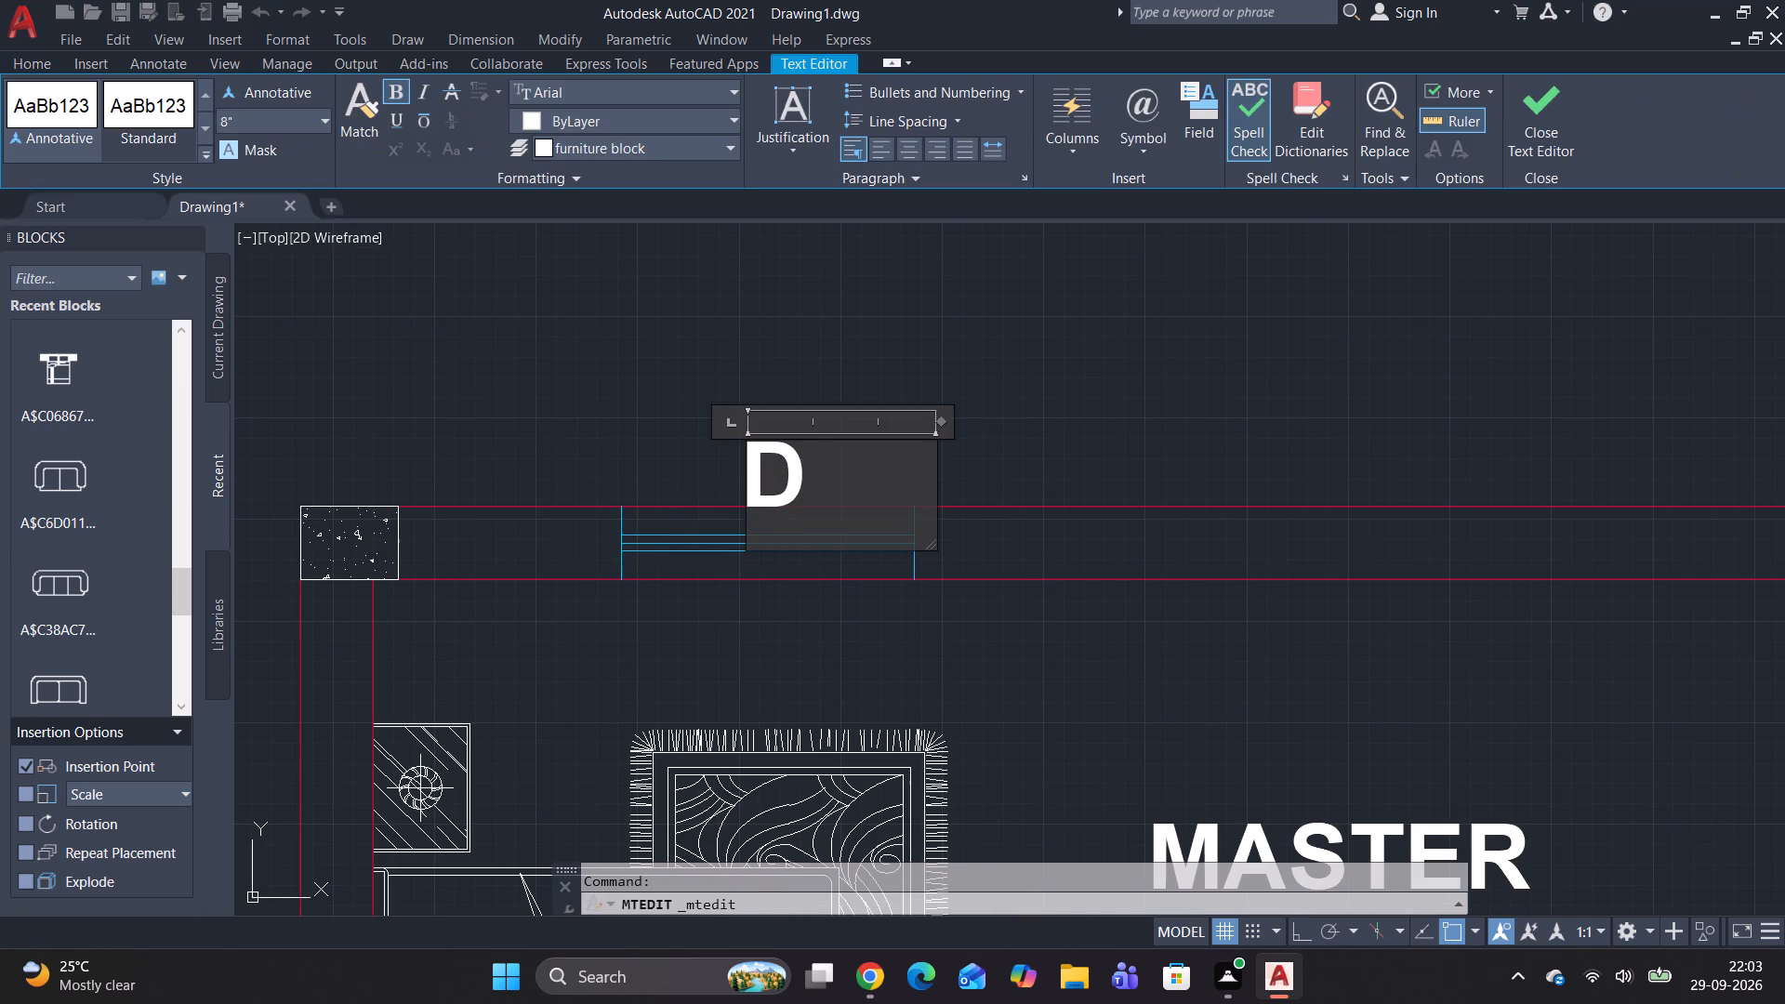
key(BackSpace)
text(W1)
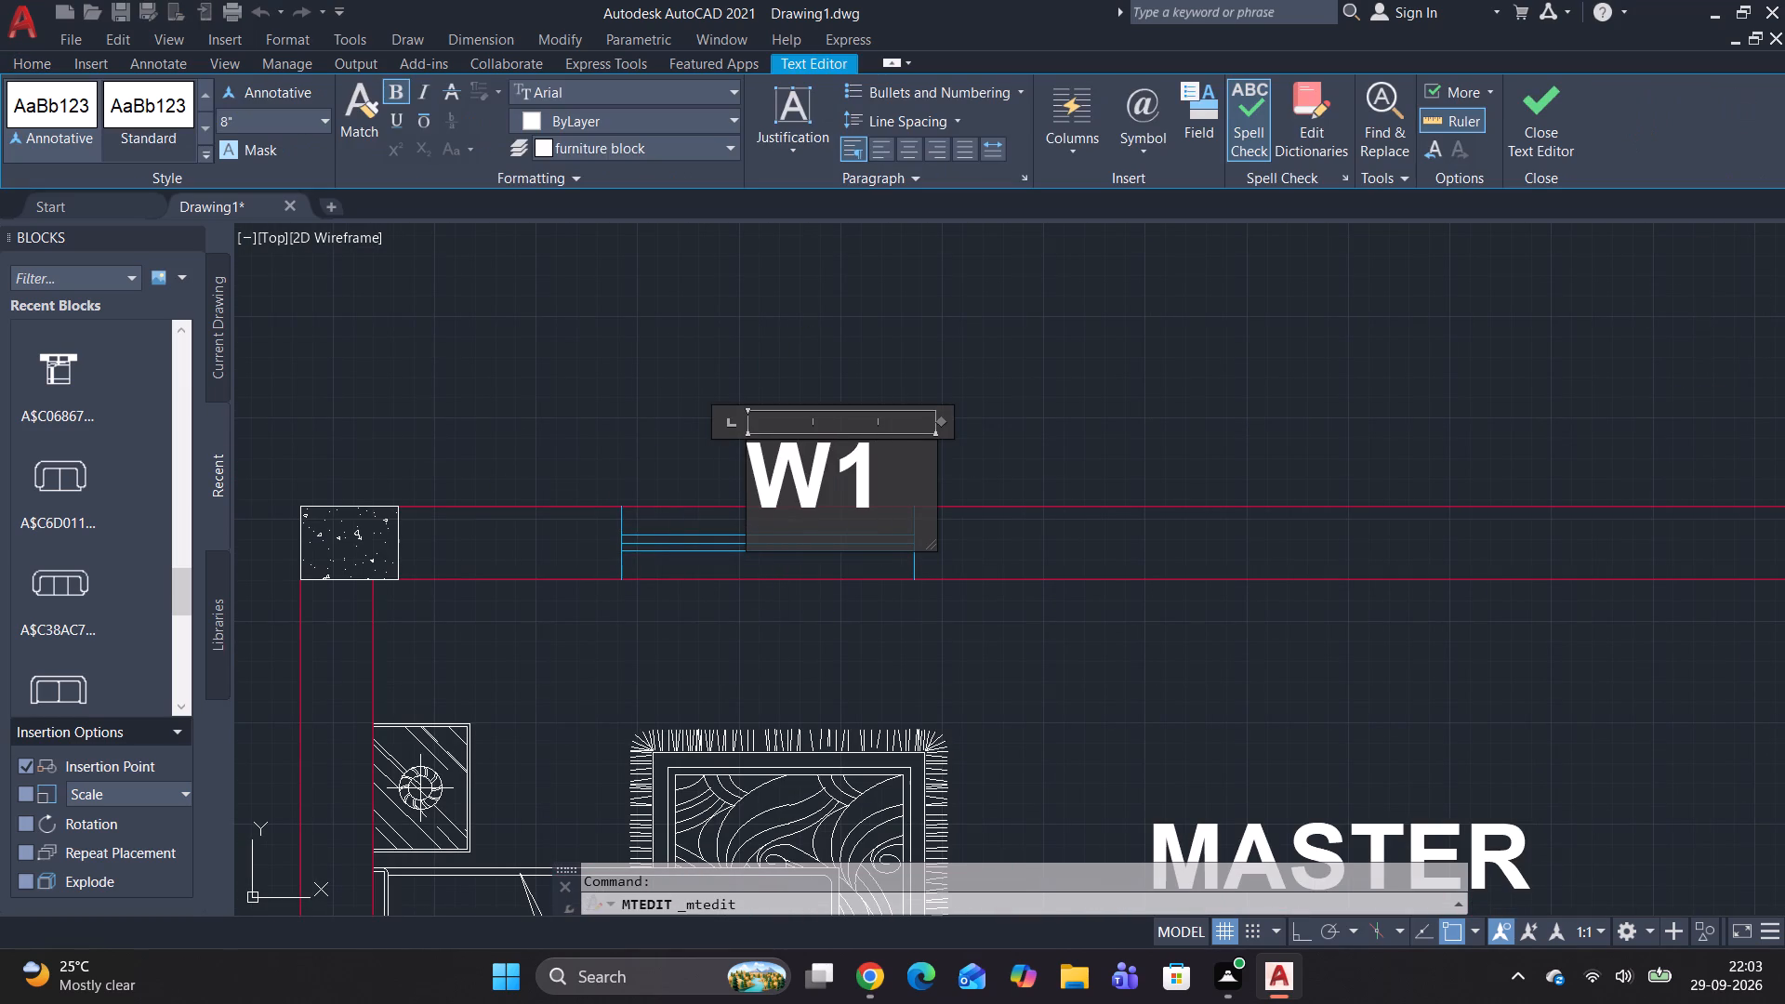
click(1152, 390)
Move the master bedroom's "W1" window label slightly north, clear of the wall line.
click(818, 504)
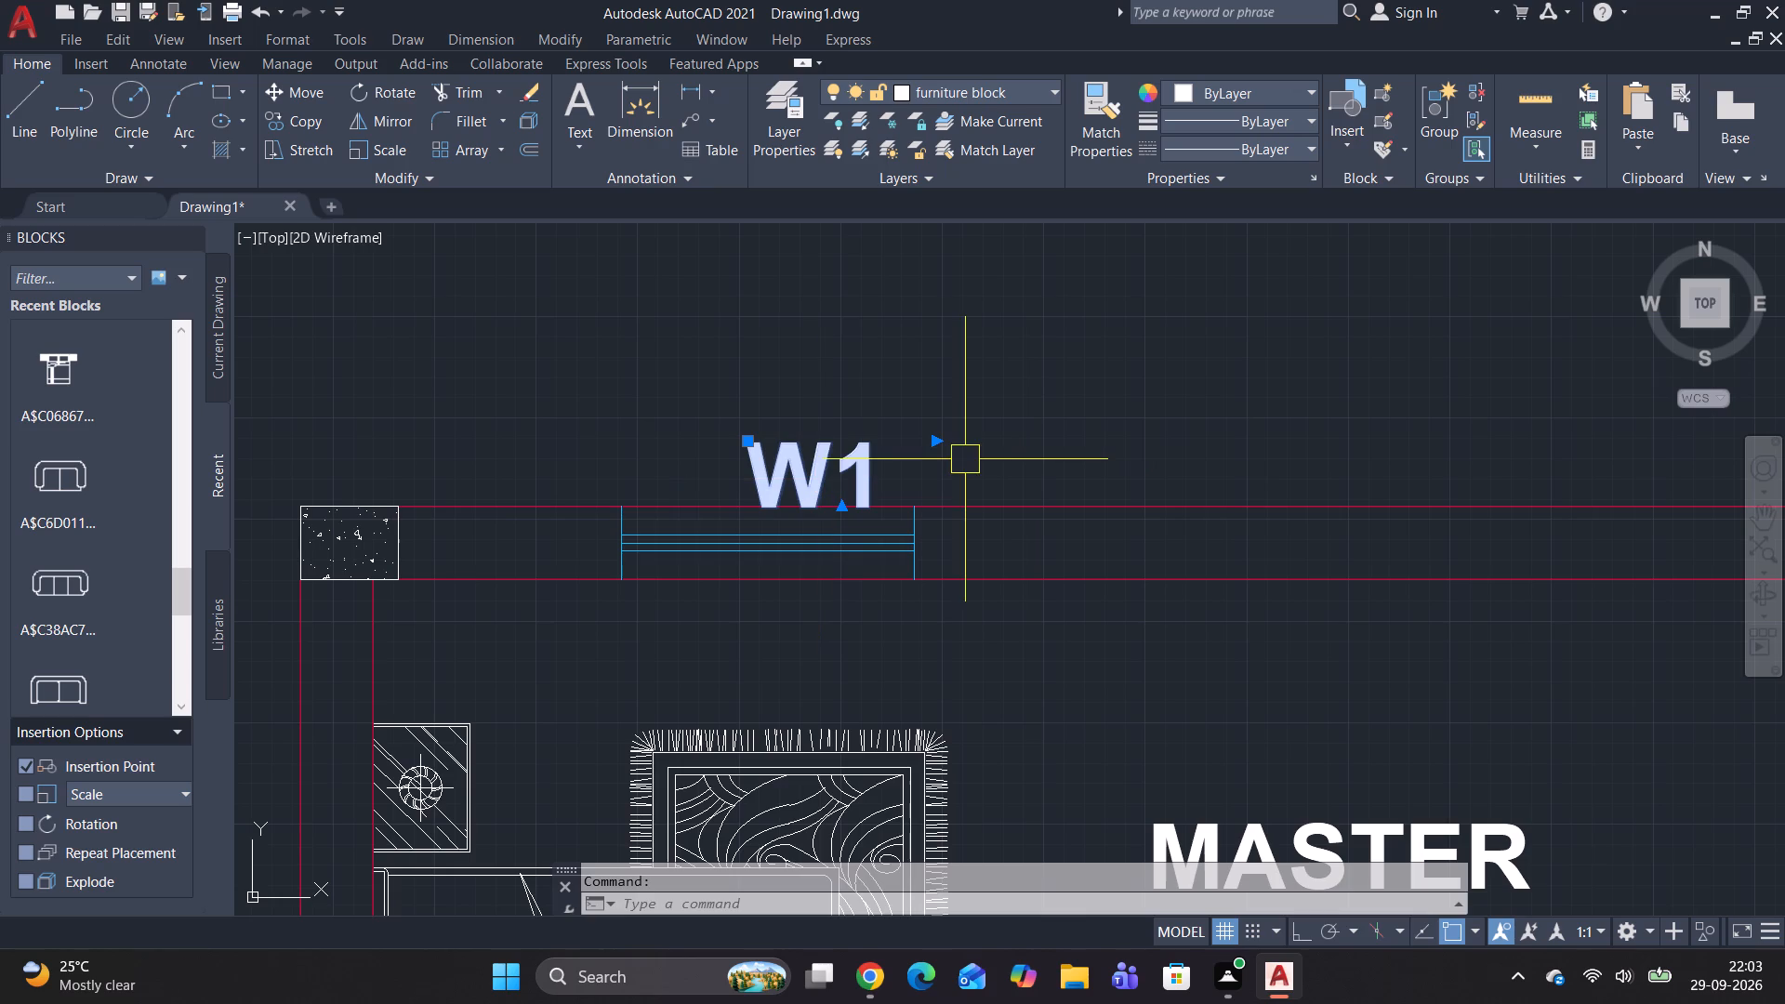
key(m)
key(space)
drag(811, 487, 811, 478)
click(795, 455)
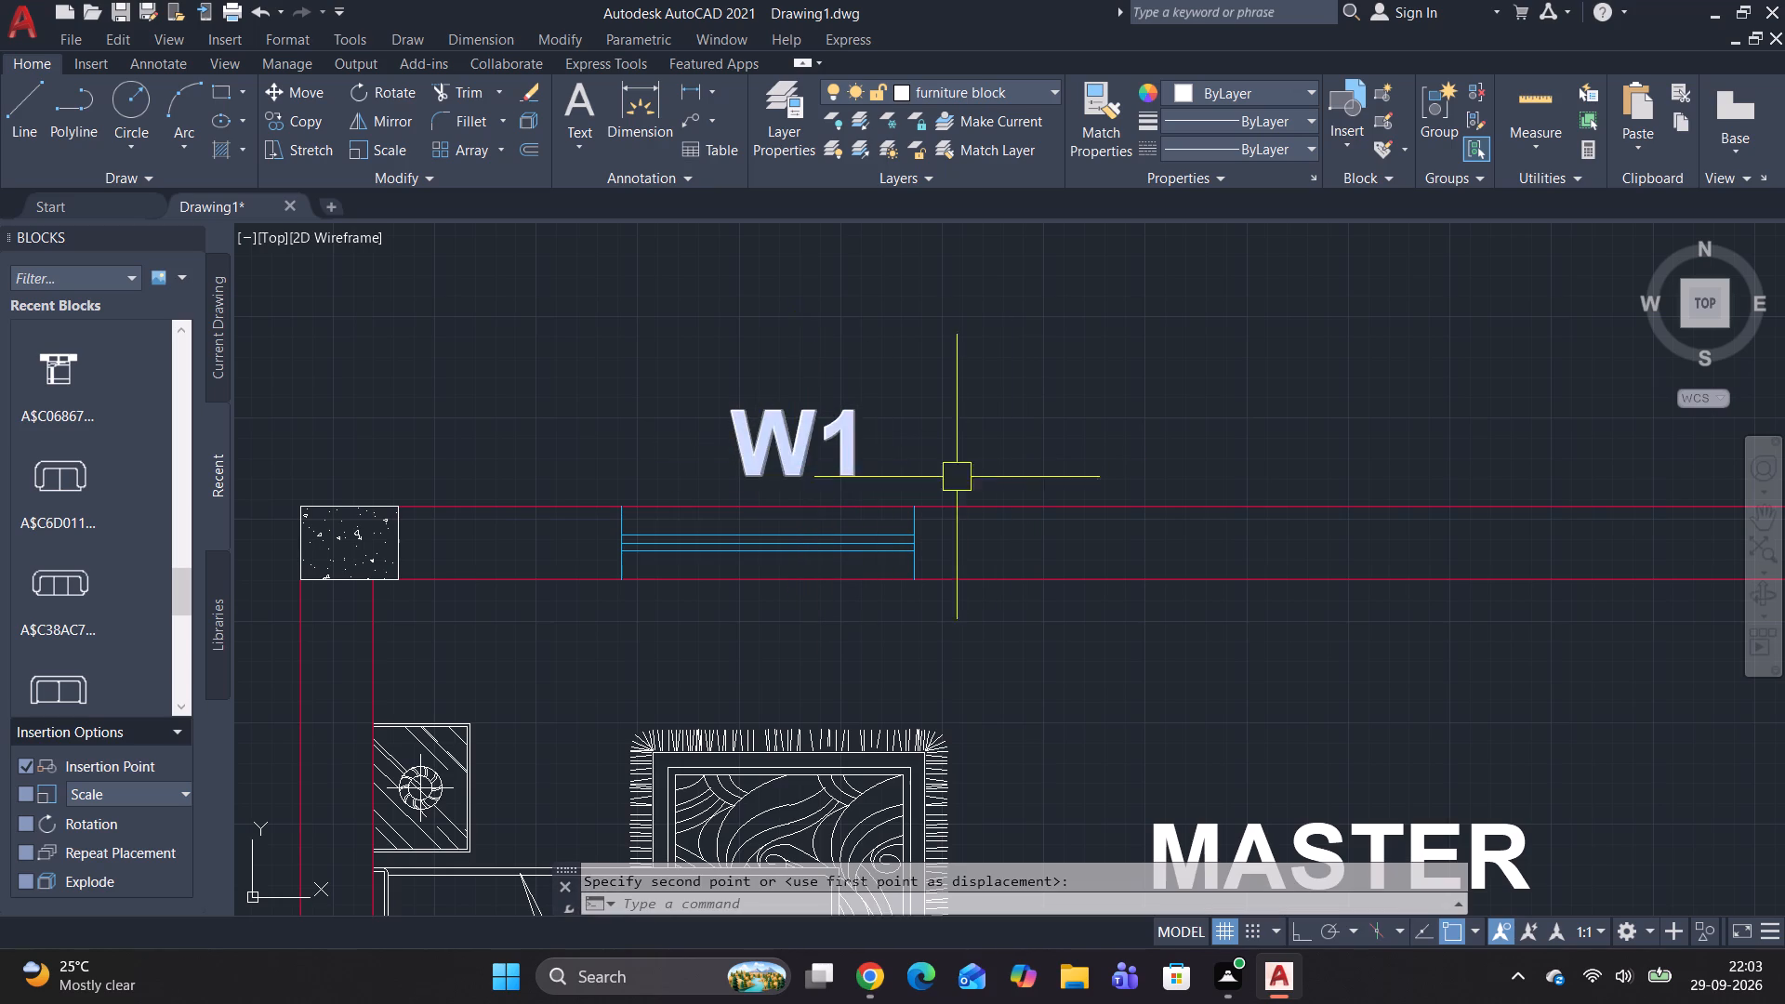
key(Escape)
Change the "D" label below the kitchen's south window to "W1".
scroll(977, 467, down, 5)
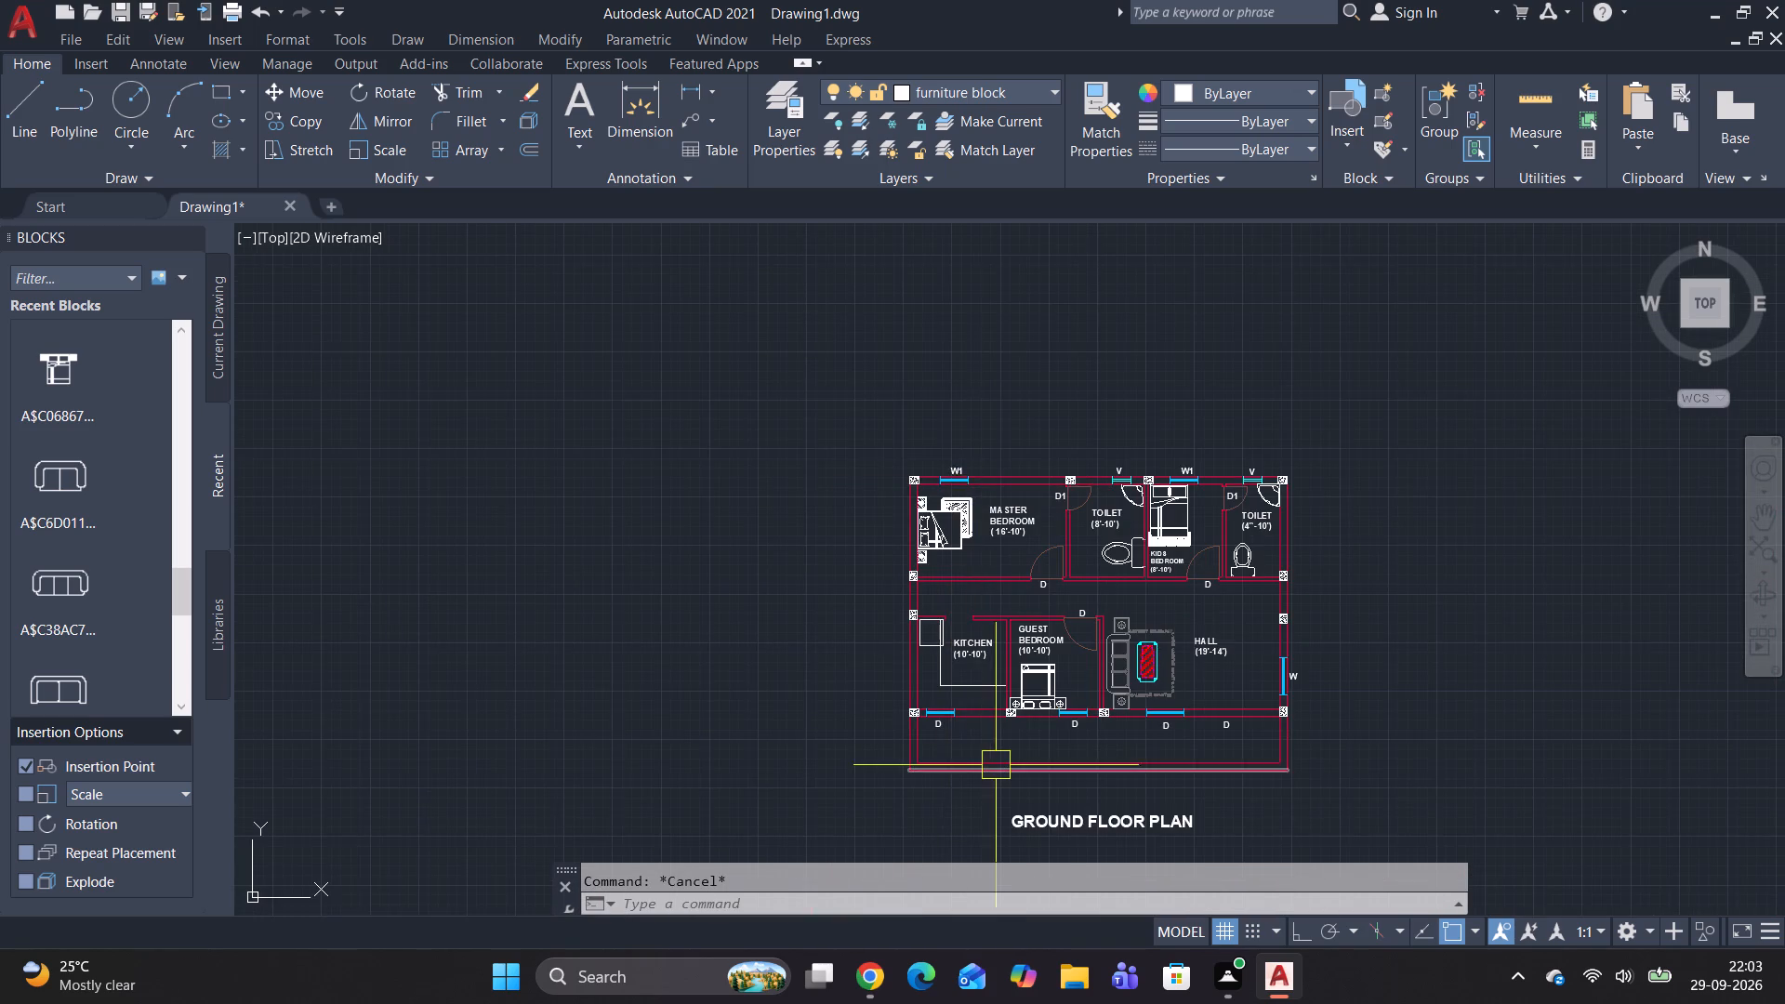
middle_drag(994, 764, 852, 539)
scroll(799, 500, up, 5)
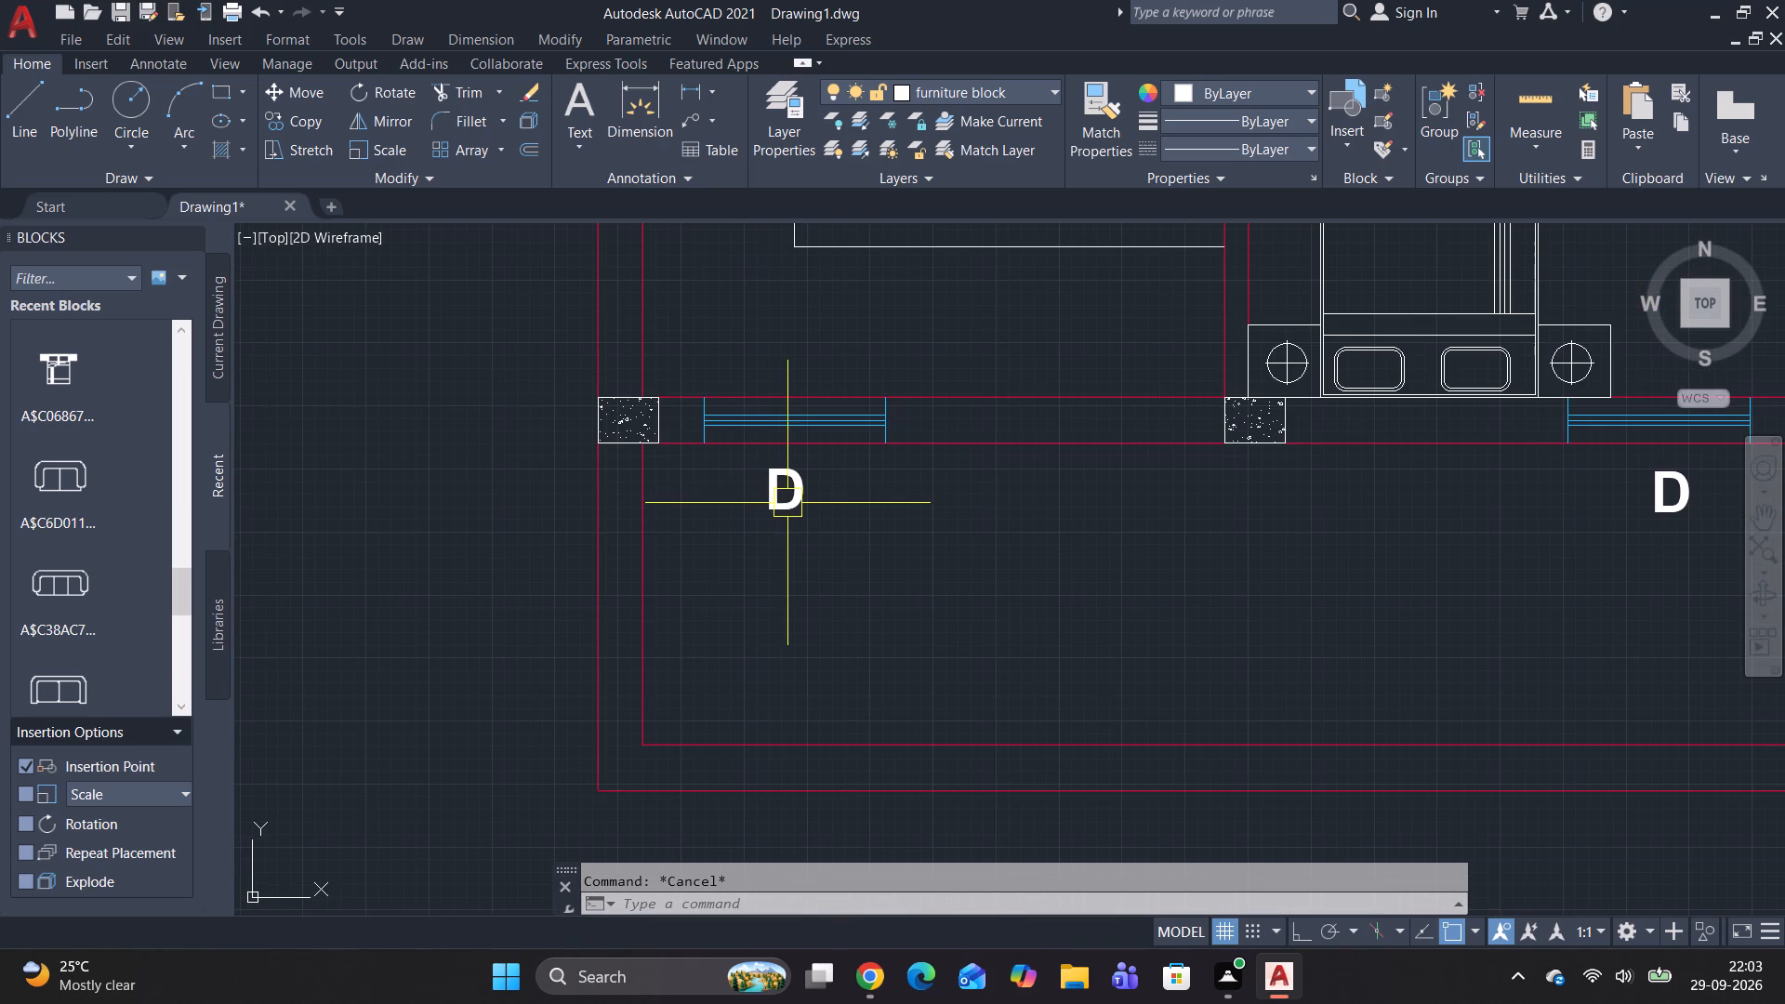
scroll(779, 506, up, 1)
double_click(778, 503)
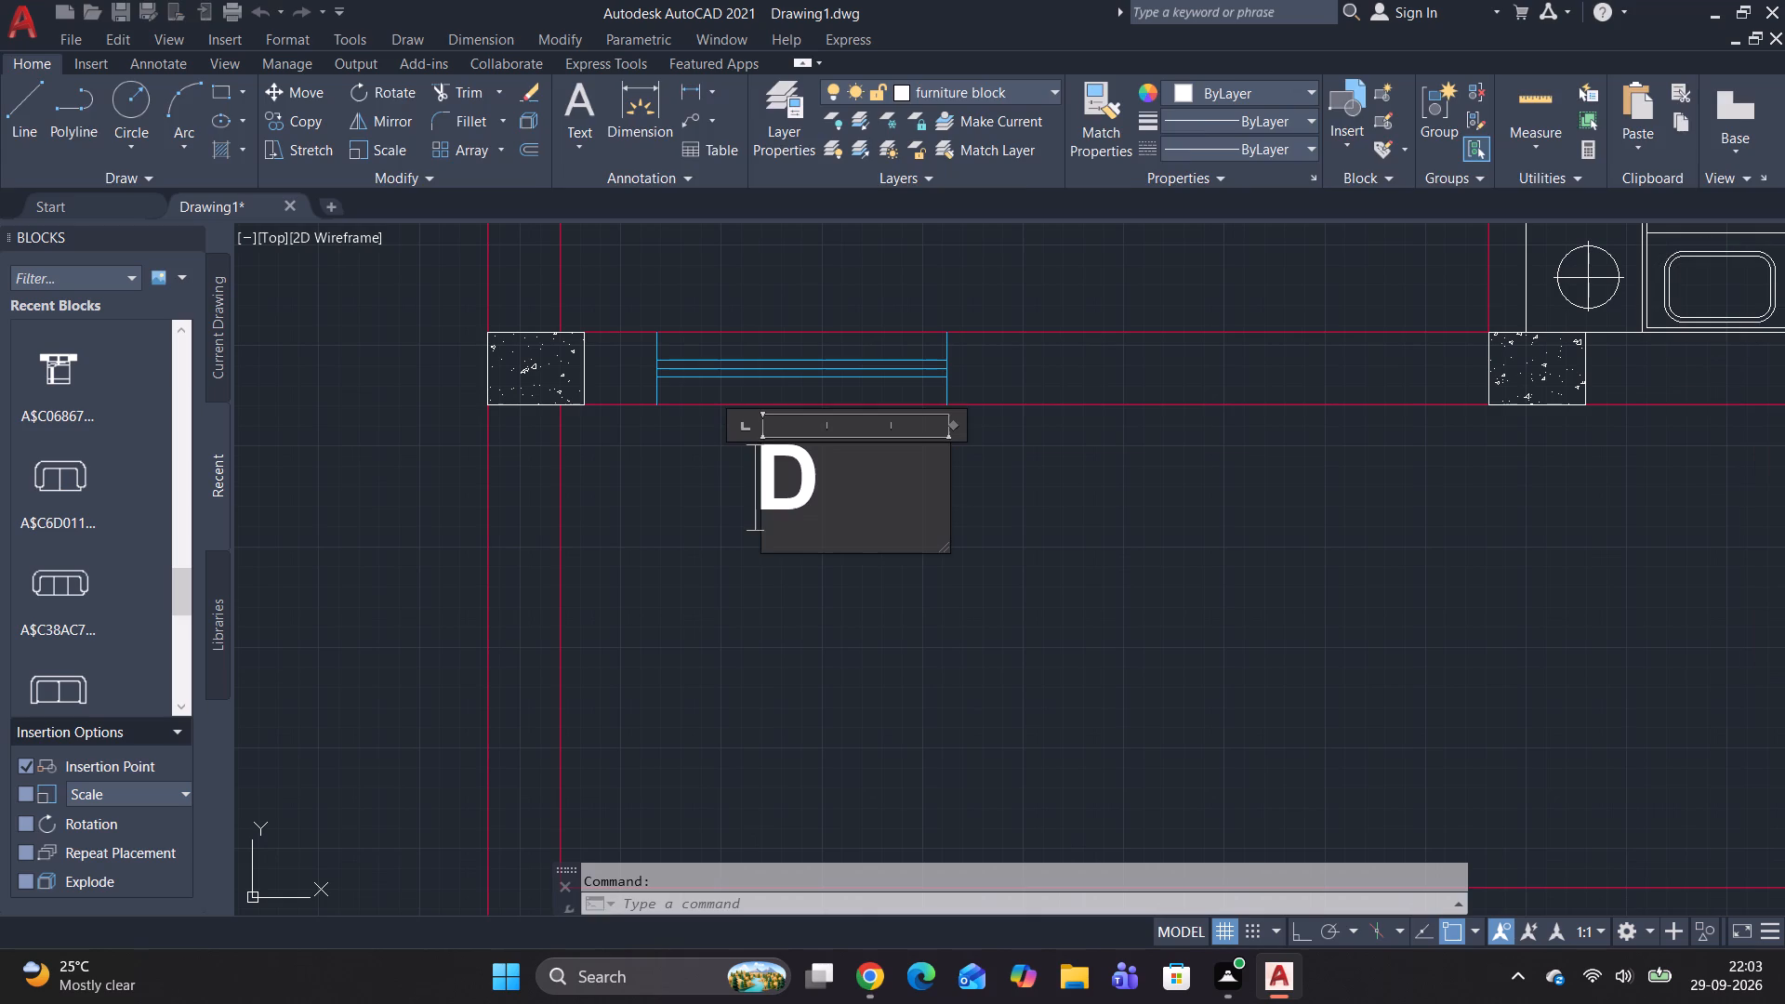
click(851, 482)
key(BackSpace)
text(W1)
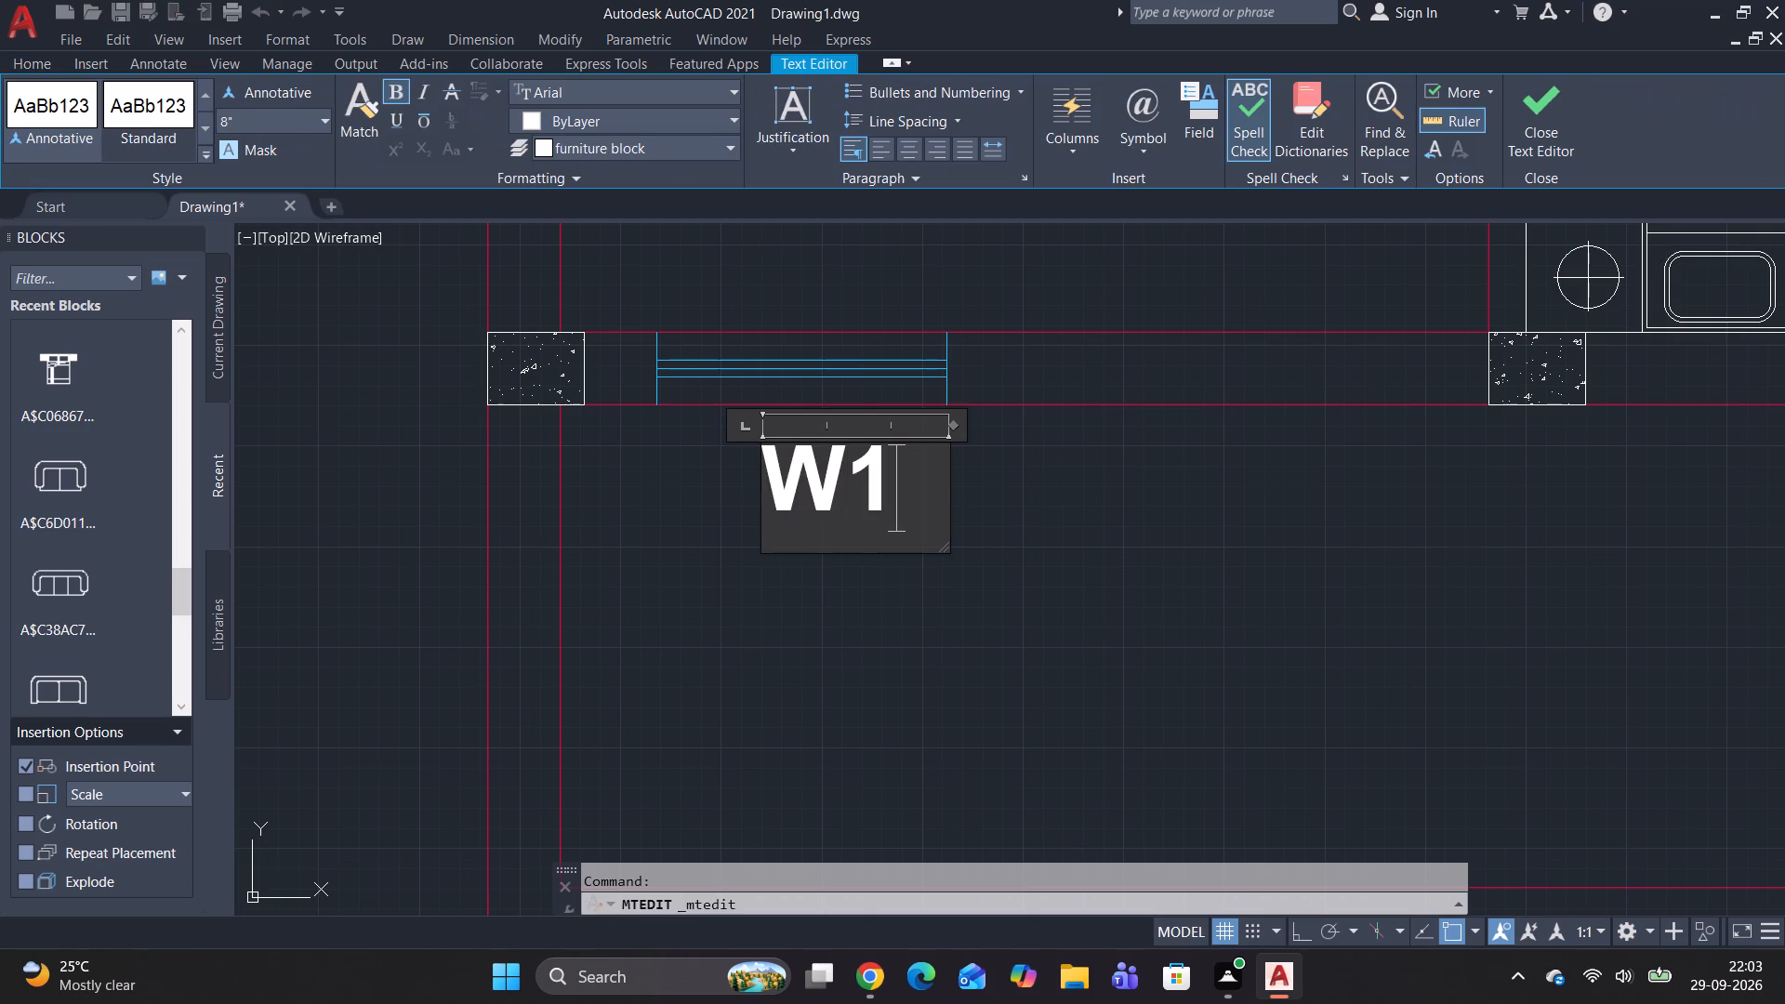
click(1166, 585)
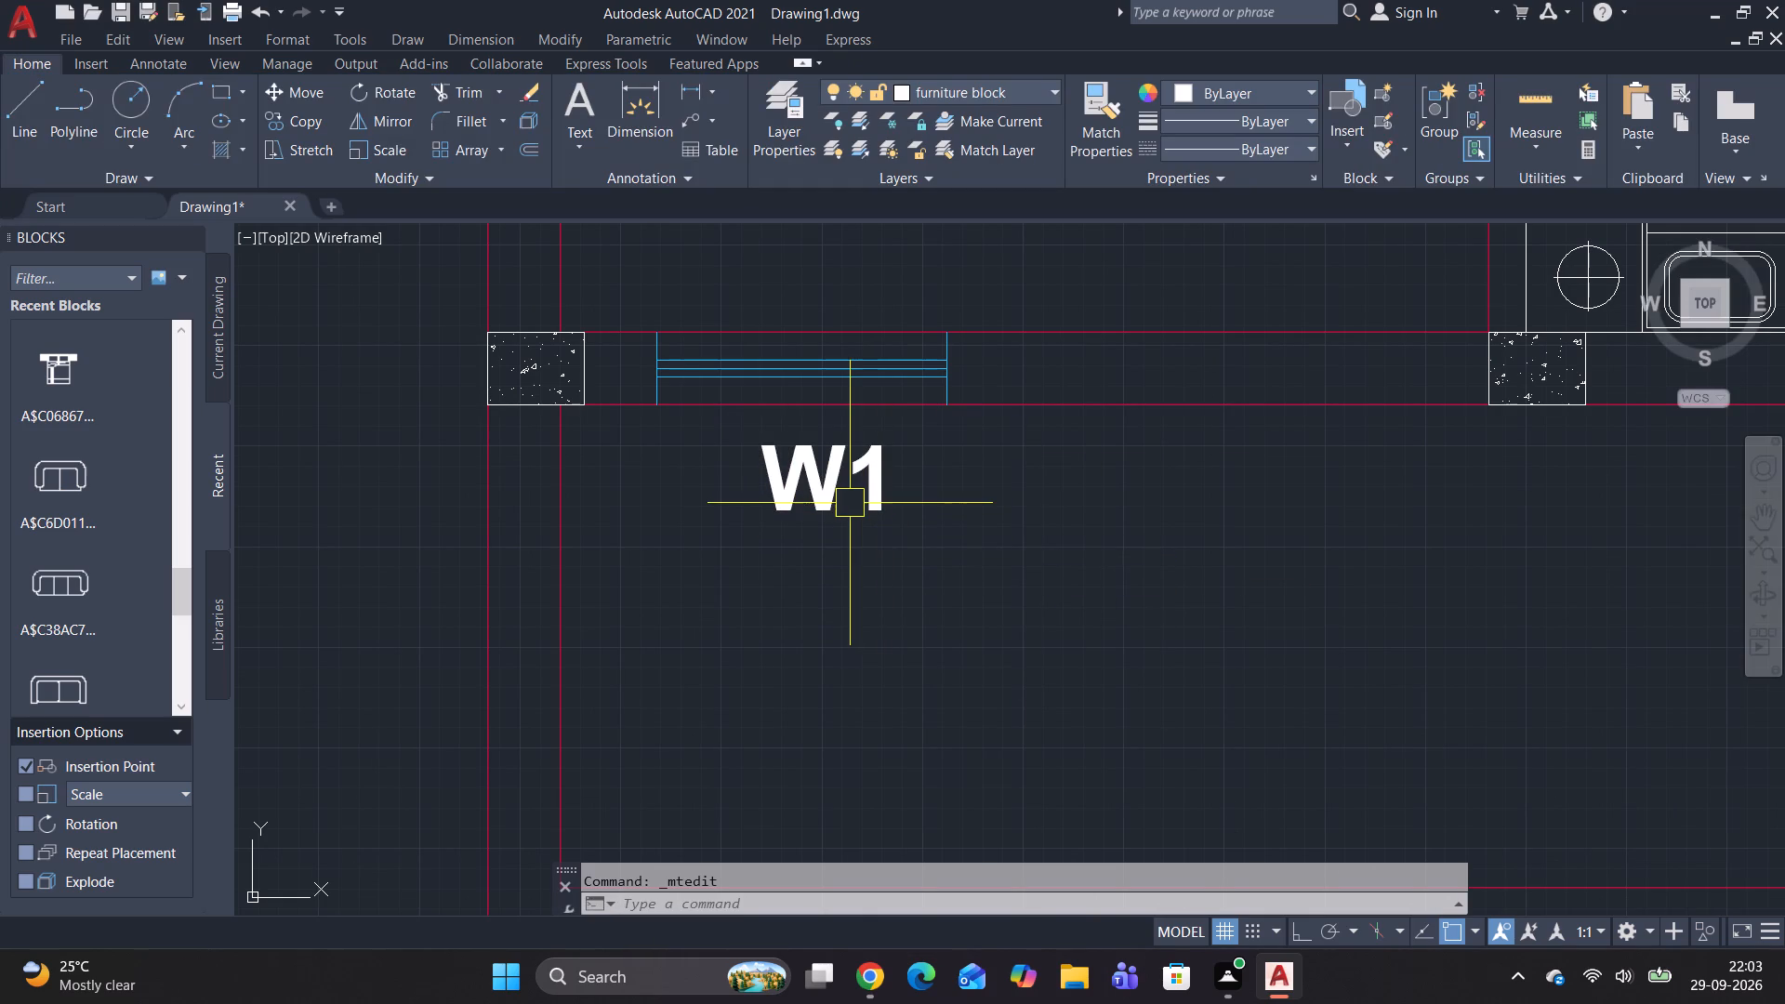
Change the "D" label below the guest bedroom's south window to "W1".
scroll(1203, 480, down, 3)
scroll(1284, 528, up, 1)
middle_drag(1287, 530, 899, 553)
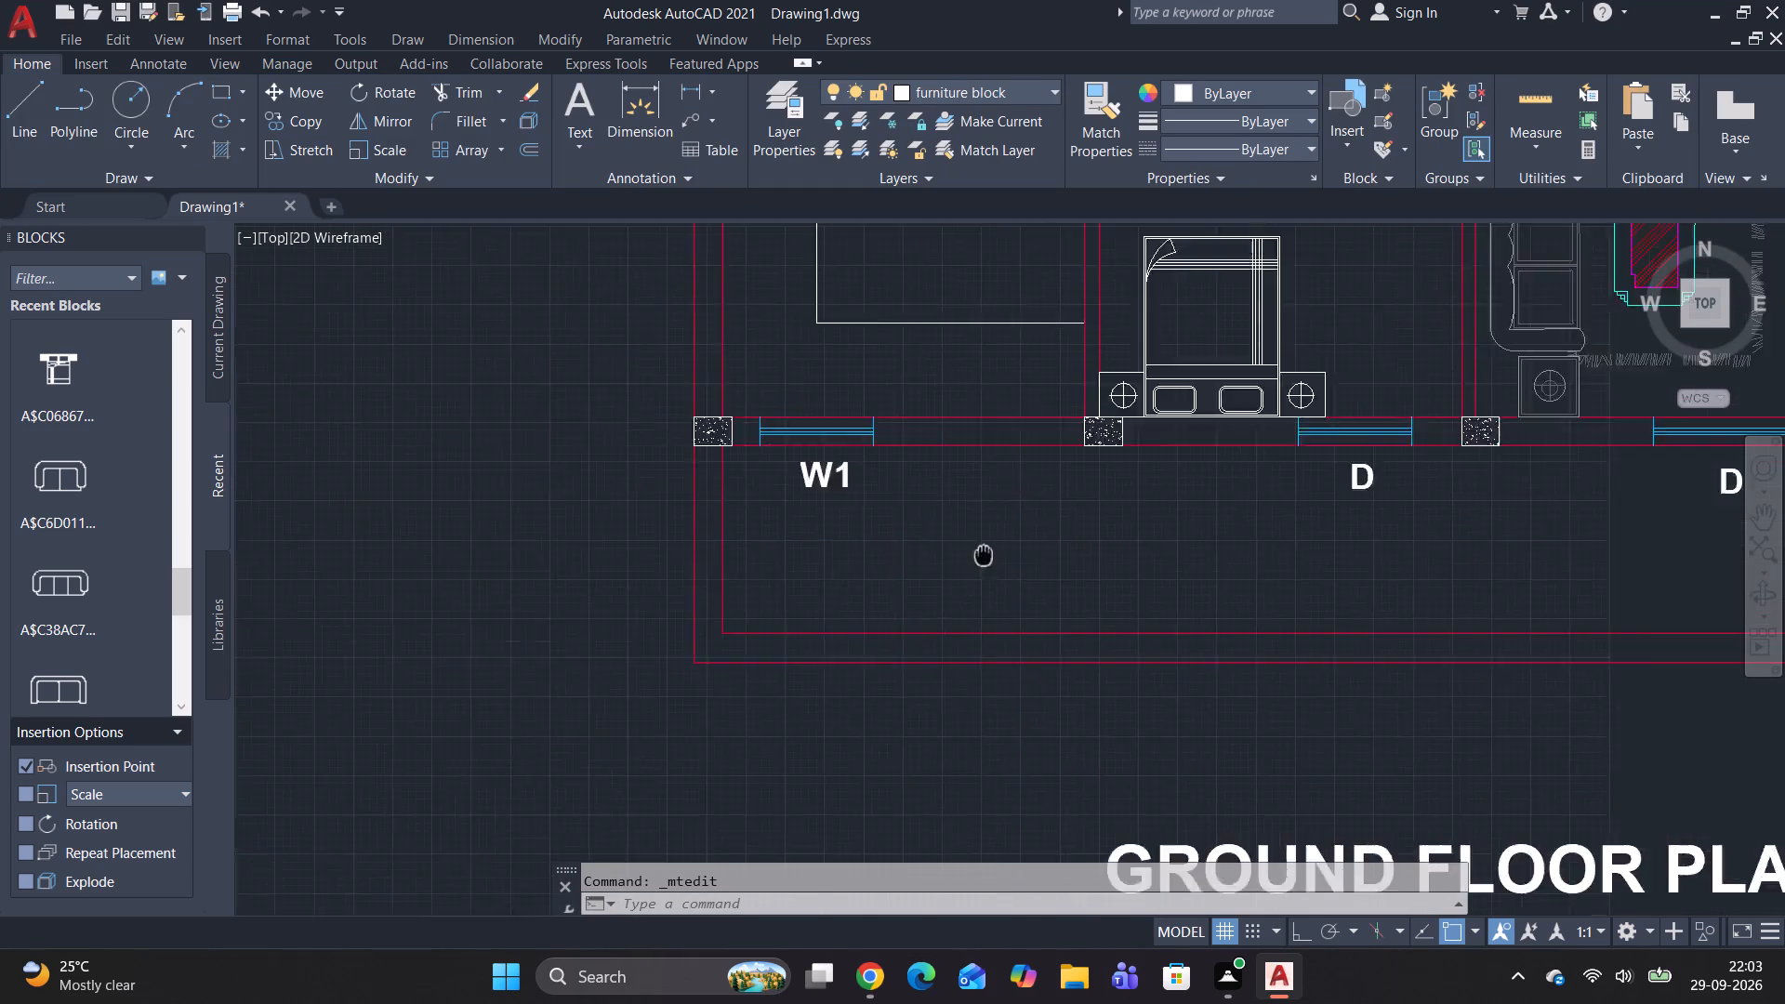
middle_drag(899, 553, 896, 553)
double_click(1149, 455)
click(1174, 477)
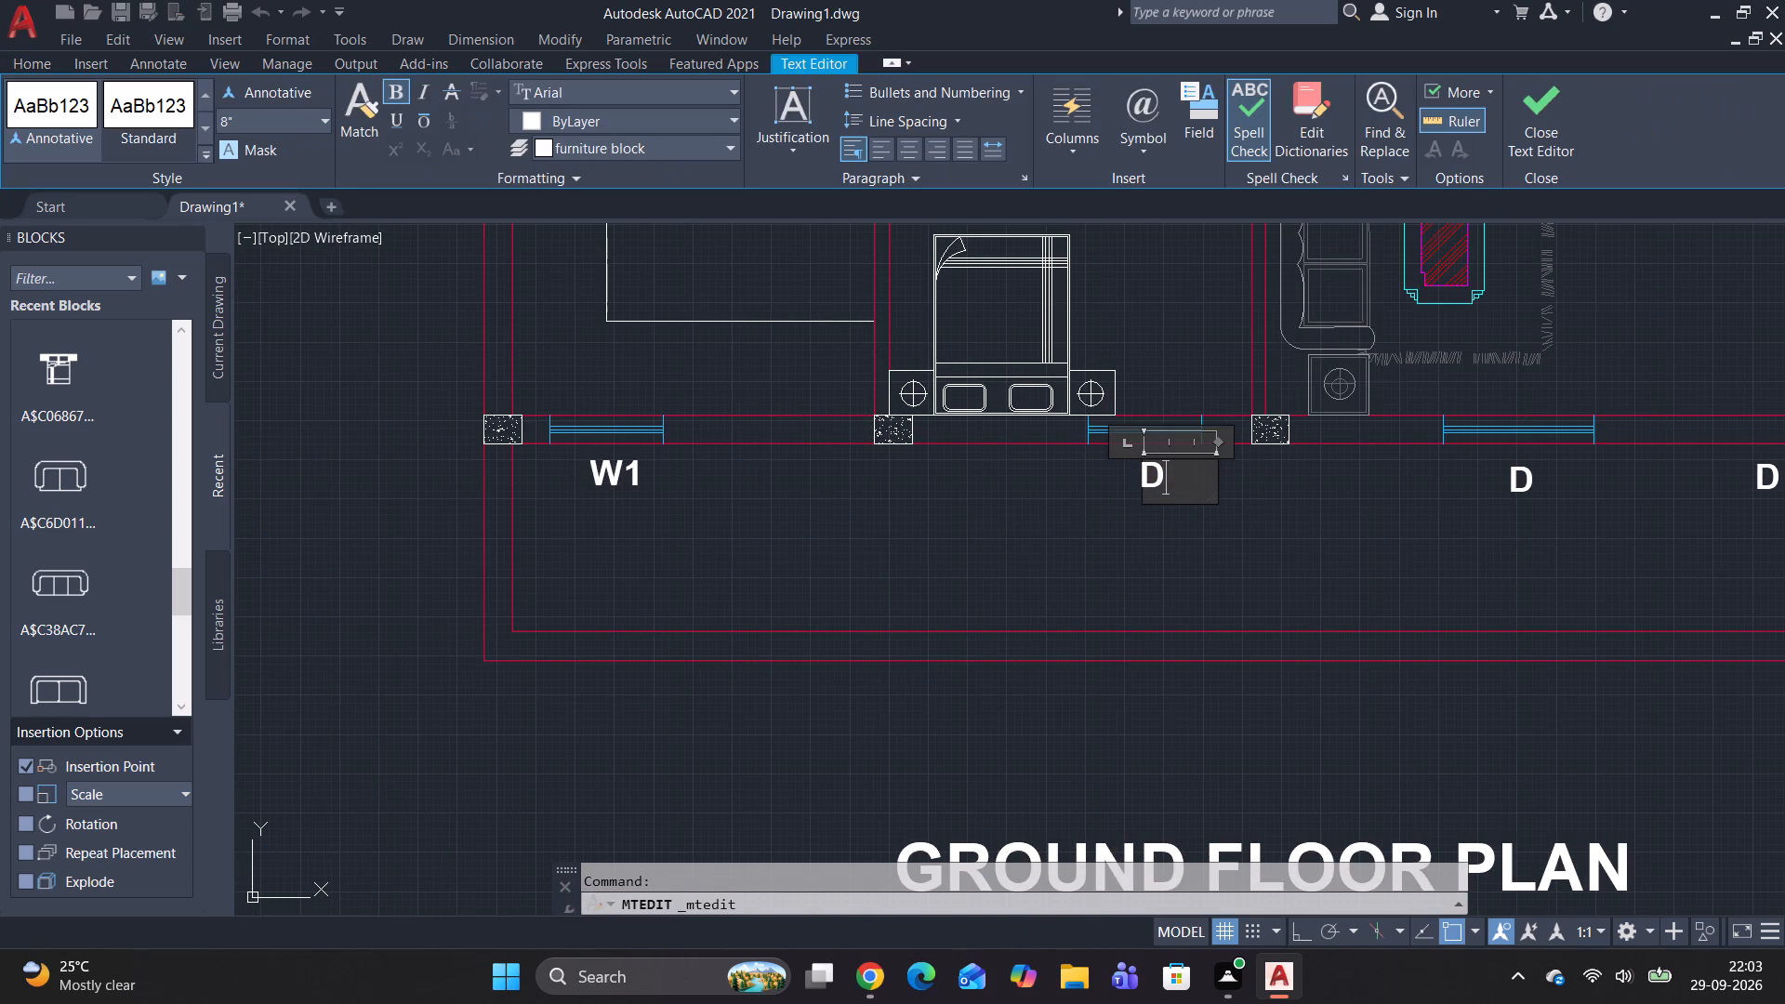
key(BackSpace)
text(W1)
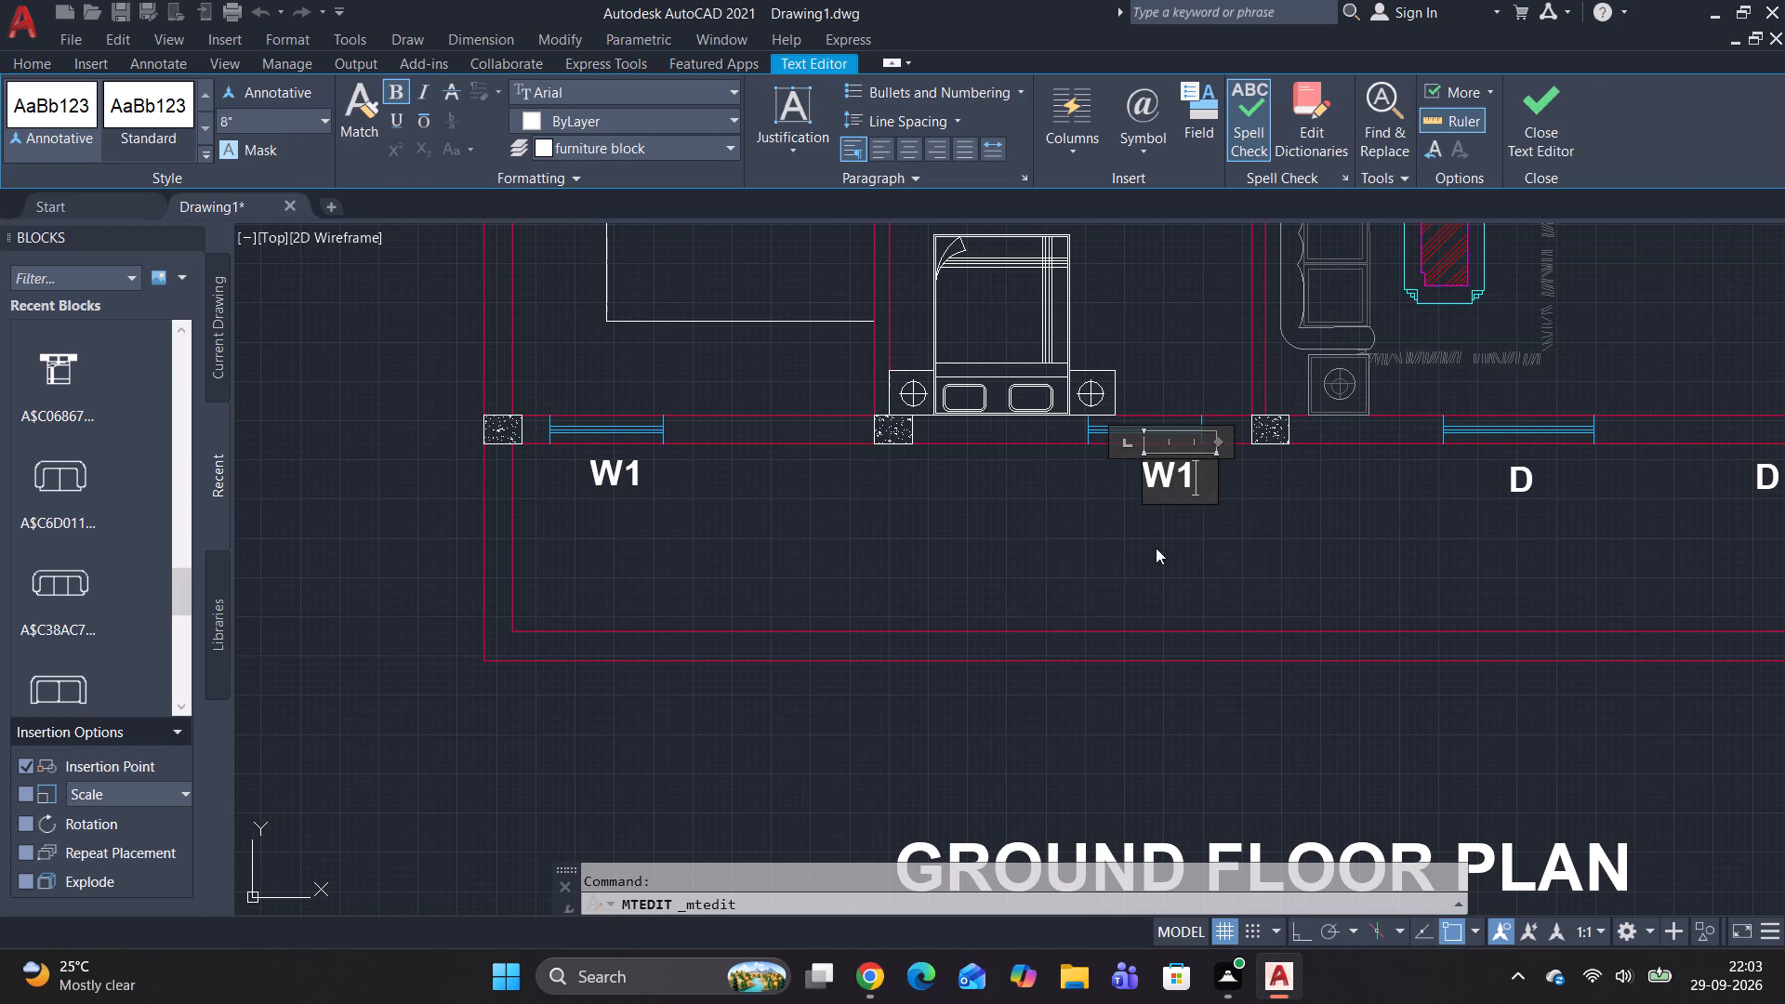
click(1015, 580)
Move the guest bedroom's "W1" label slightly northwest, centring it beneath its south window.
click(1181, 491)
key(m)
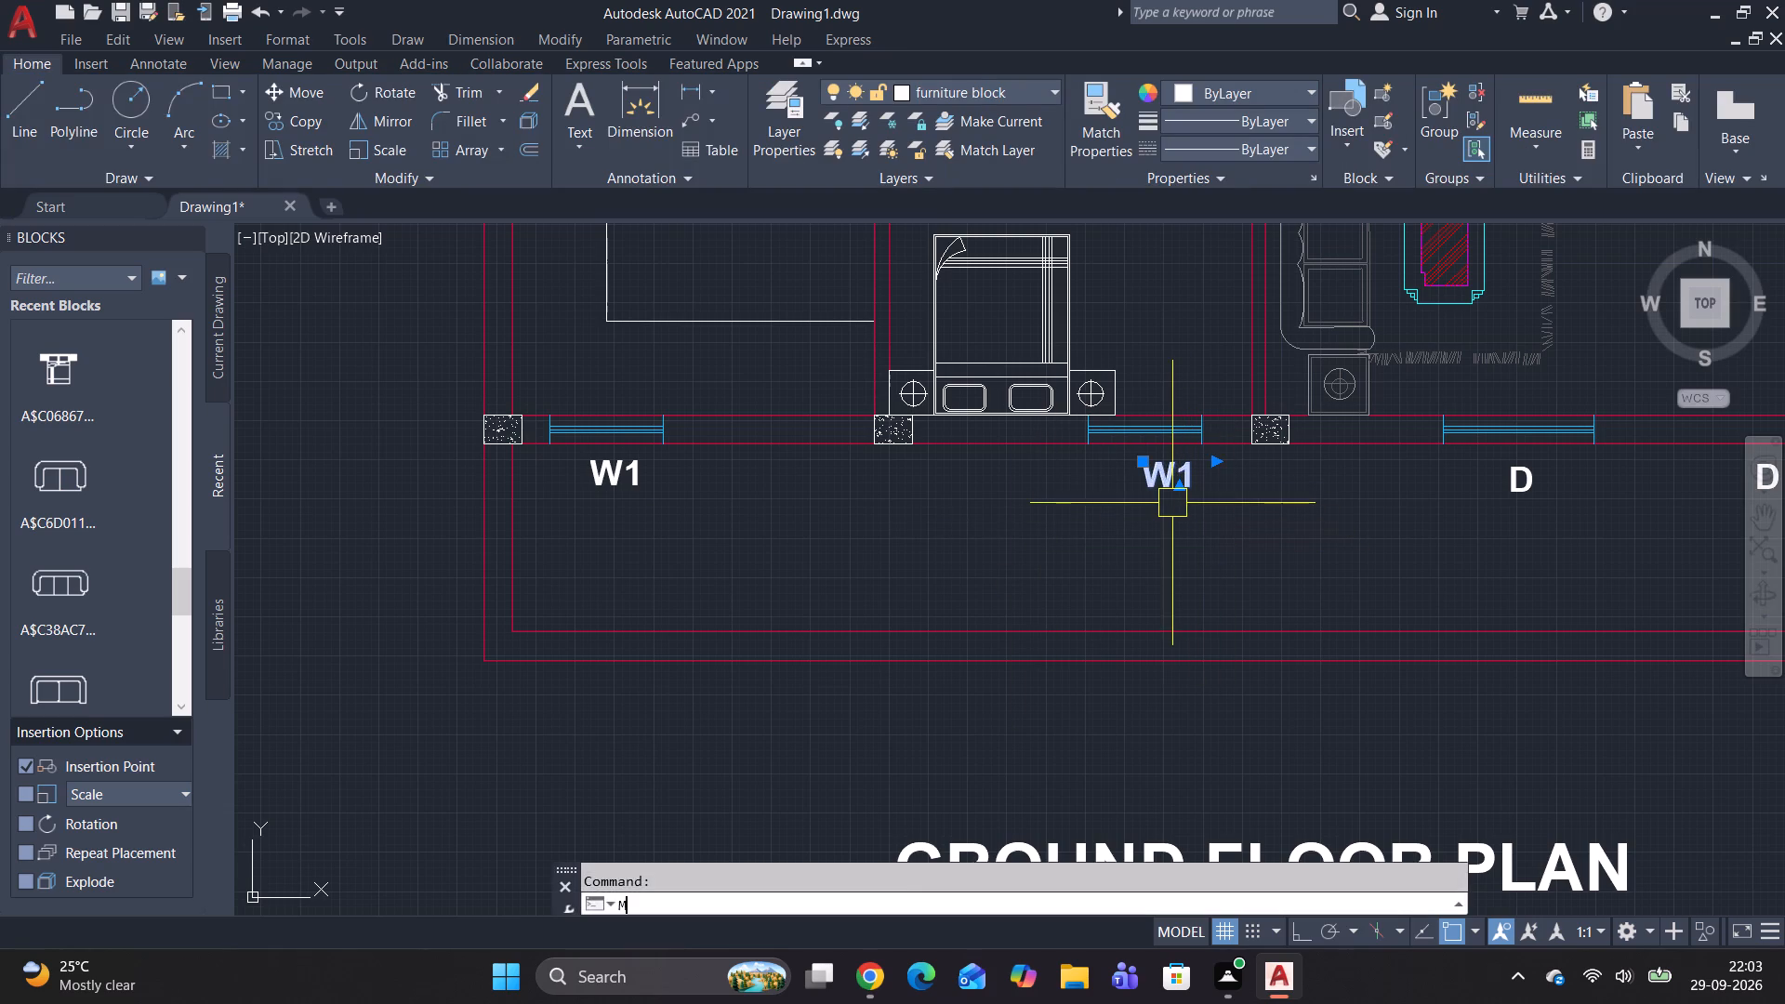
key(space)
click(1174, 476)
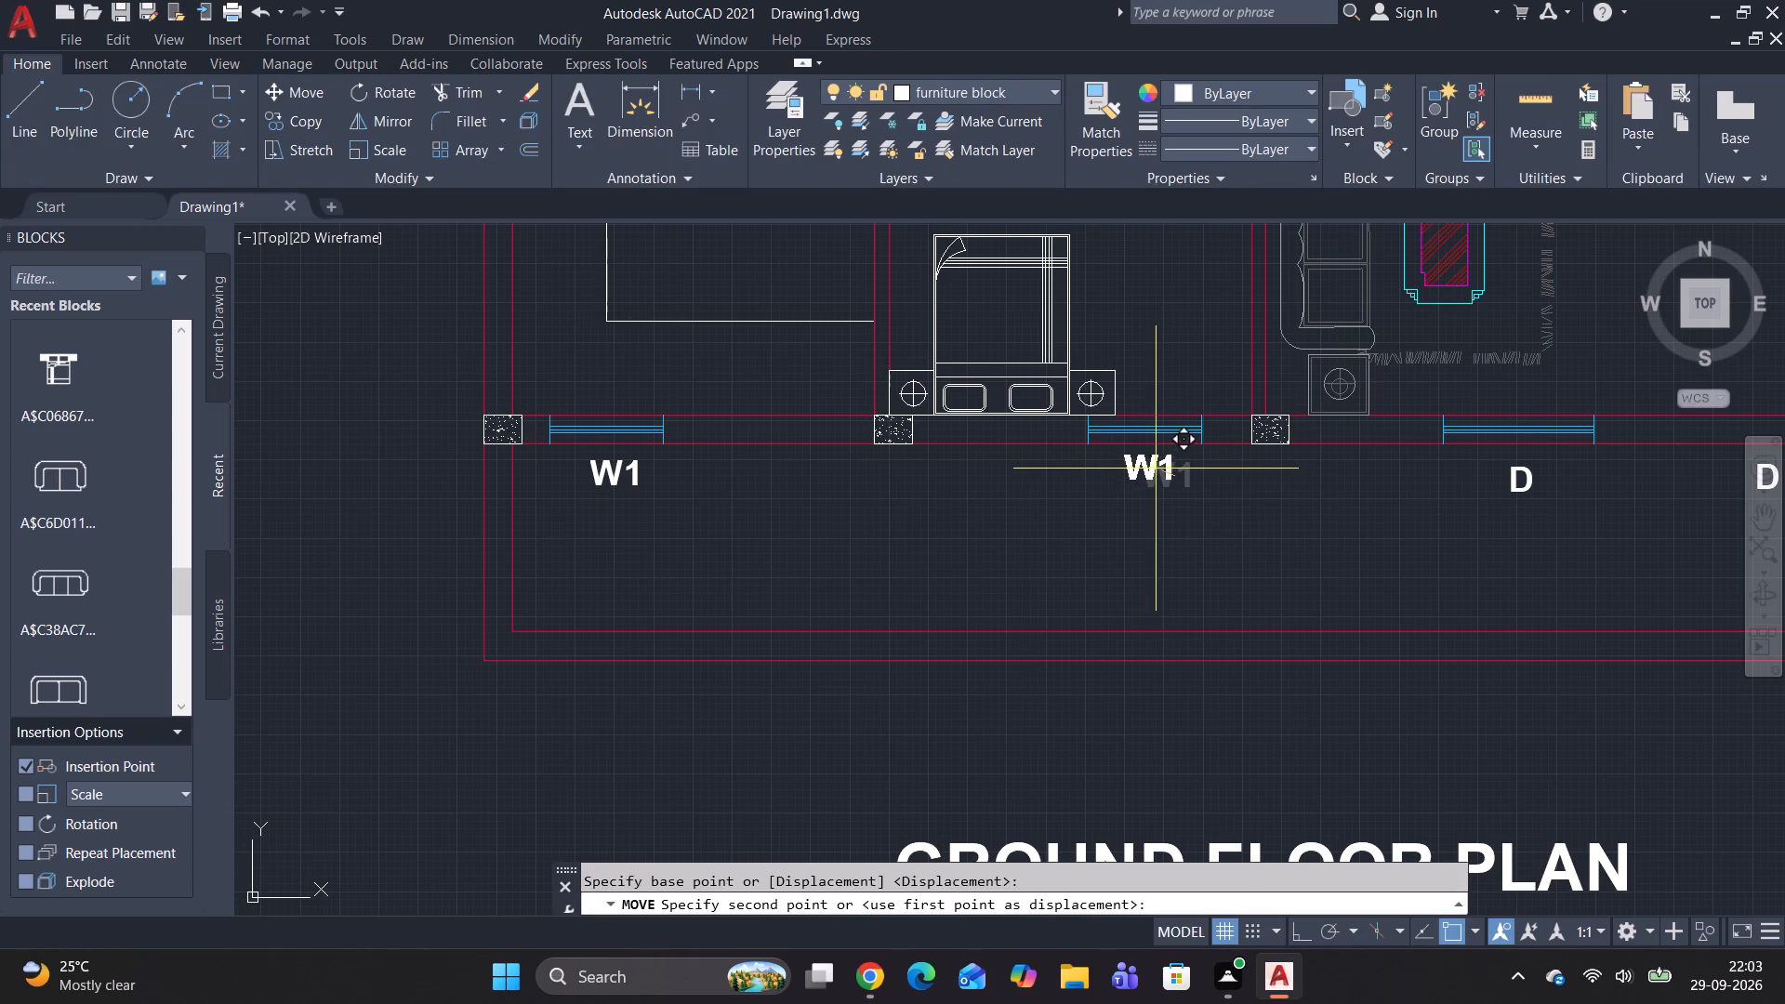
click(1156, 469)
Move the kitchen's "W1" label slightly west so it sits centred beneath its south window.
click(628, 493)
key(m)
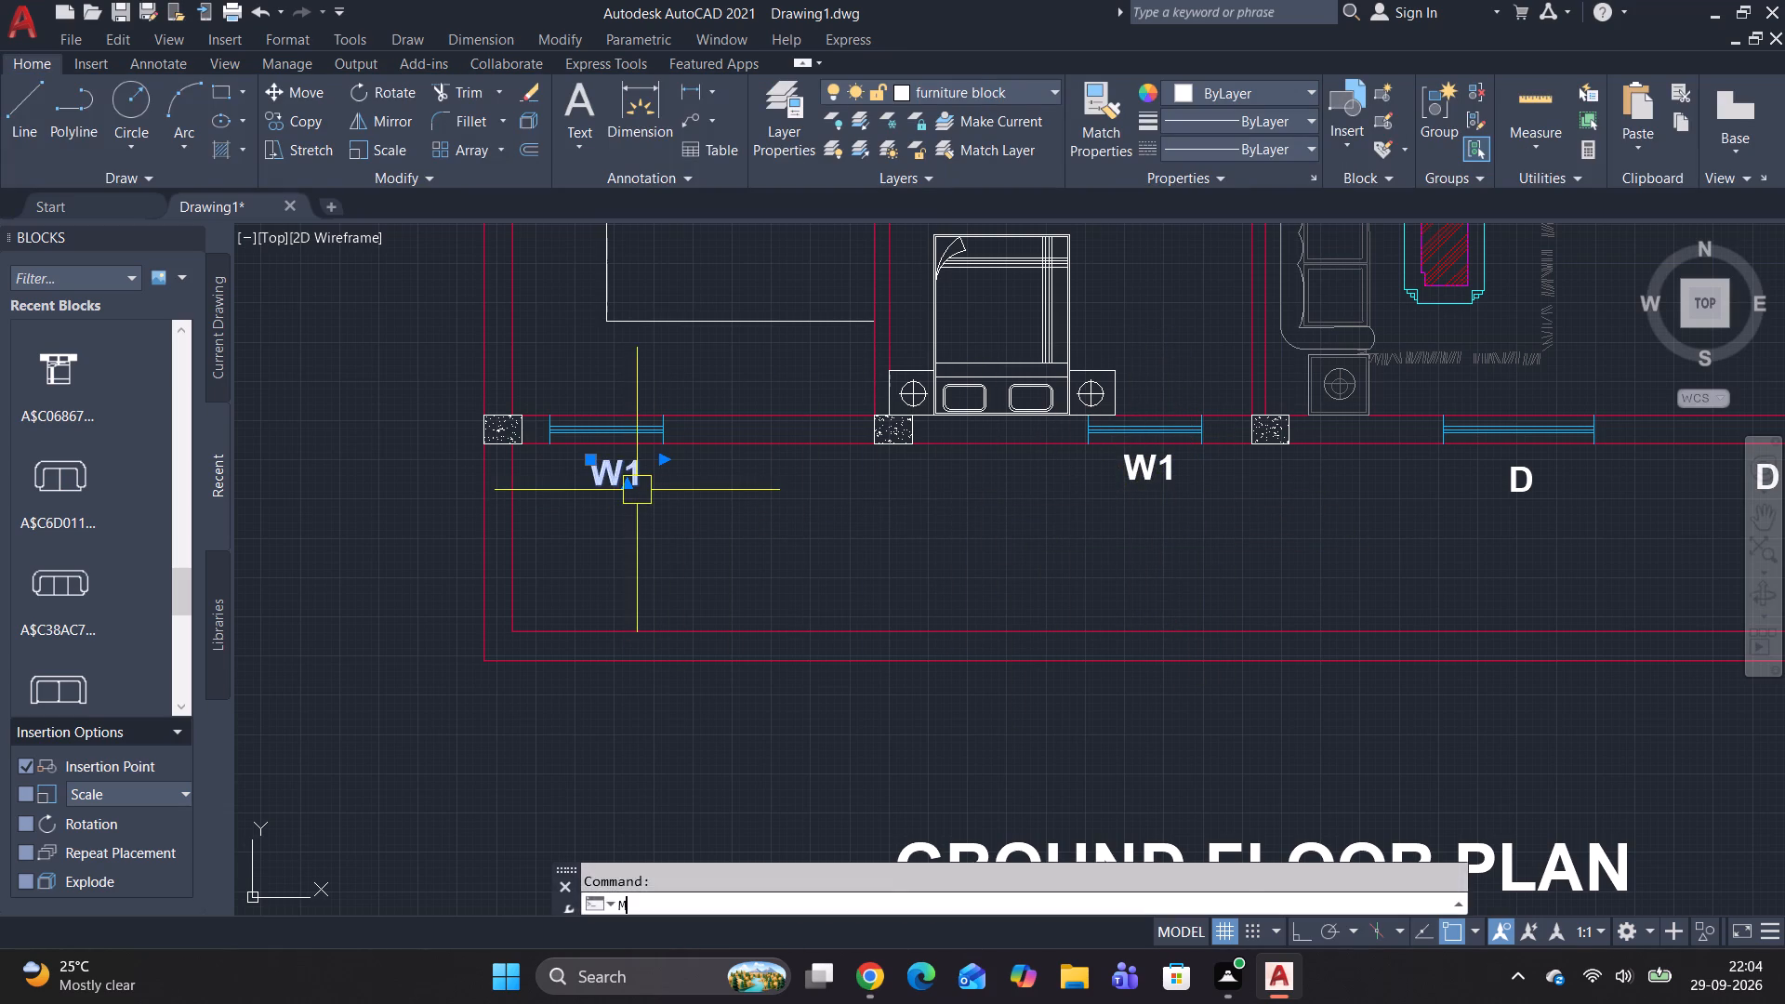
key(space)
click(619, 484)
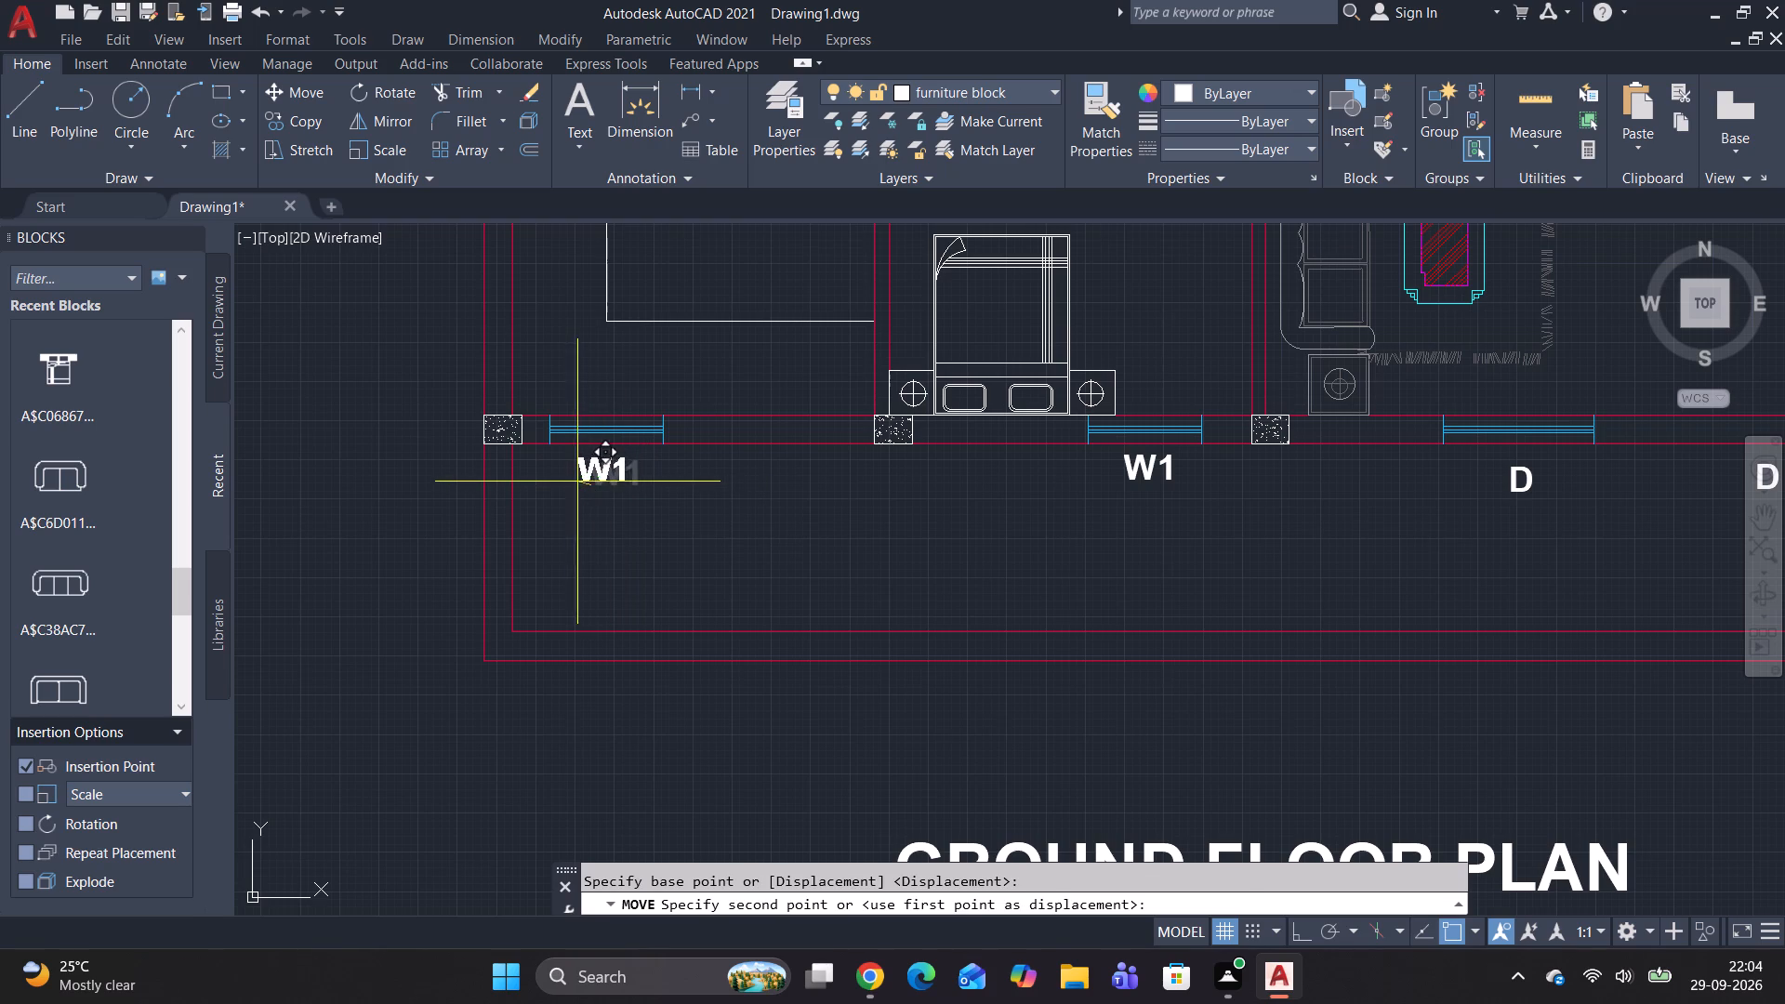
click(574, 480)
Change the "D" label below the hall's south window to "W1".
scroll(1276, 412, down, 2)
middle_drag(1461, 456, 1082, 497)
scroll(1015, 496, up, 1)
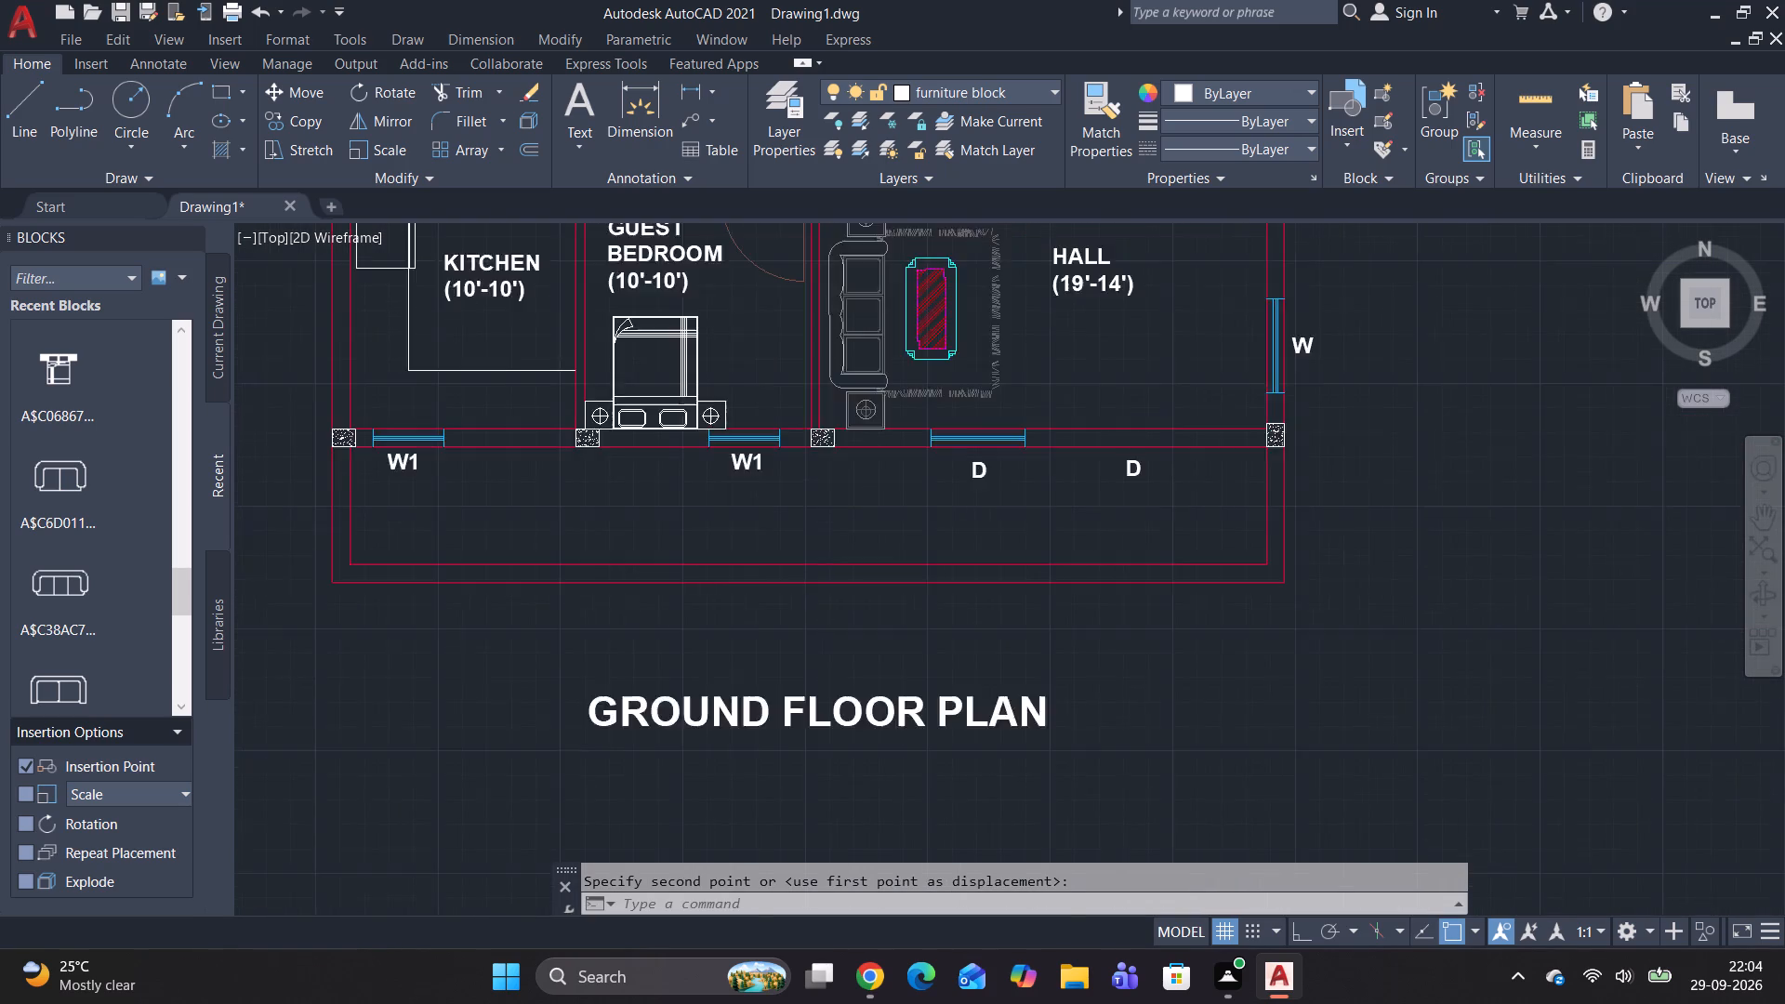
scroll(1015, 496, up, 1)
double_click(951, 469)
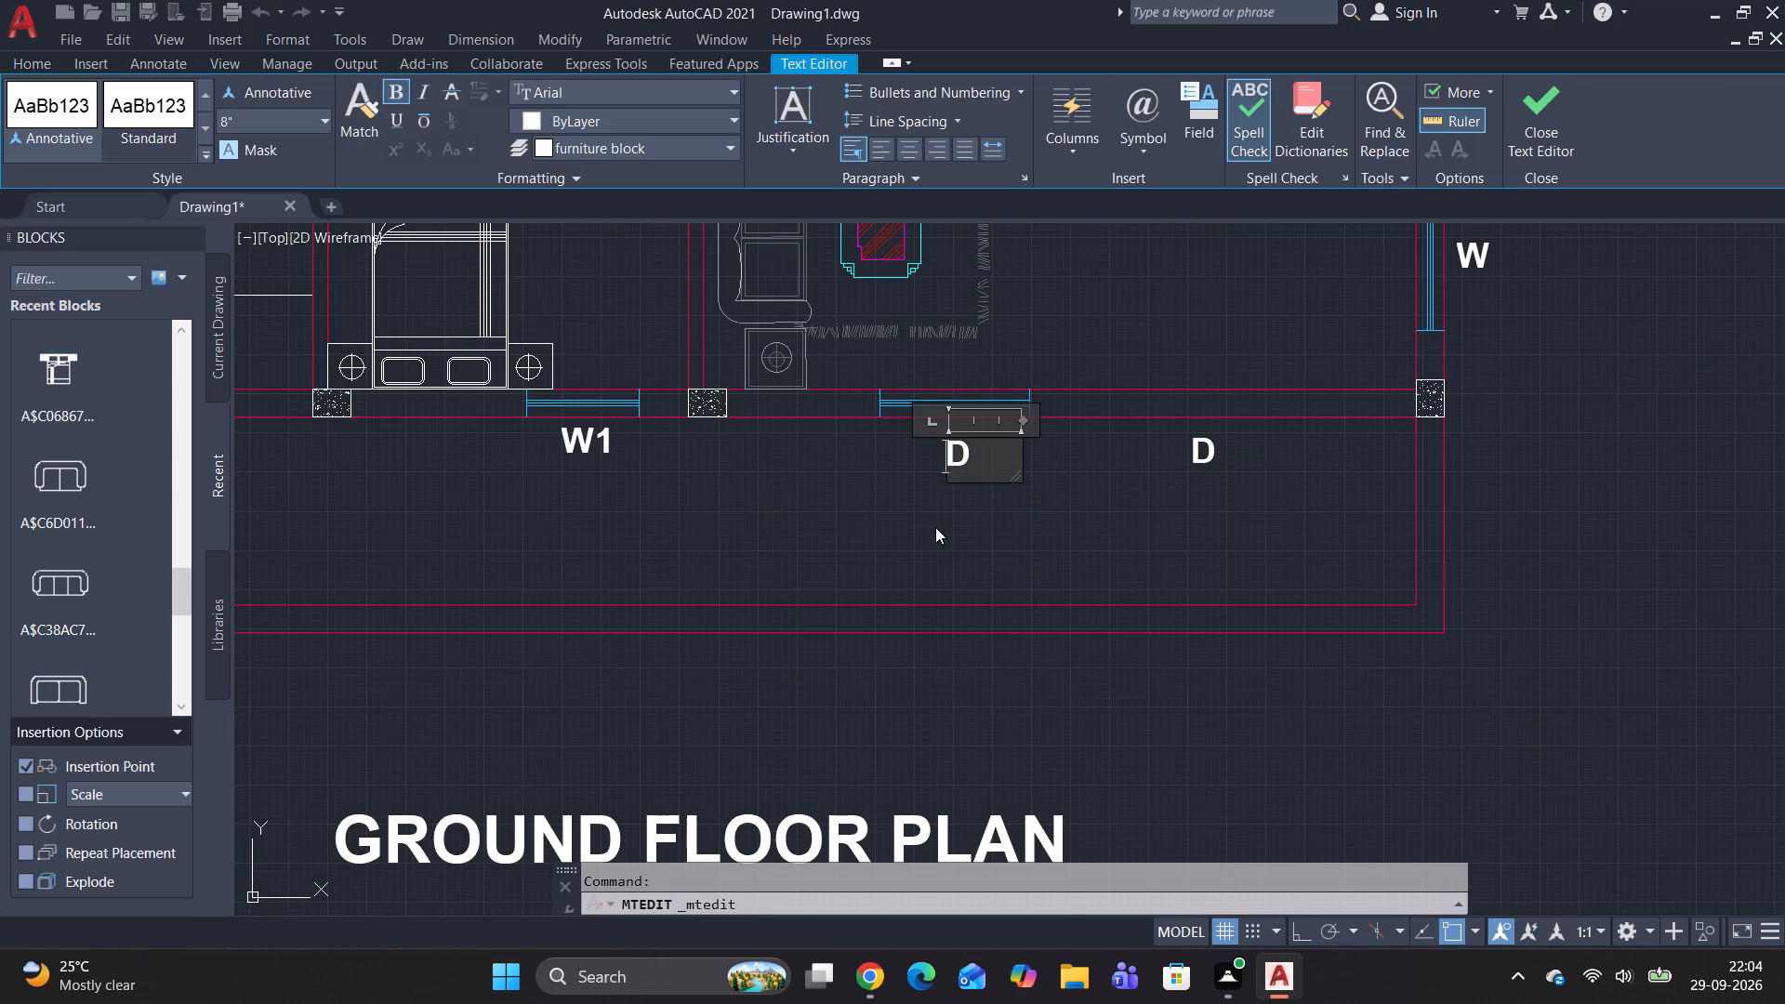
click(985, 444)
key(BackSpace)
text(W1)
scroll(1025, 428, down, 2)
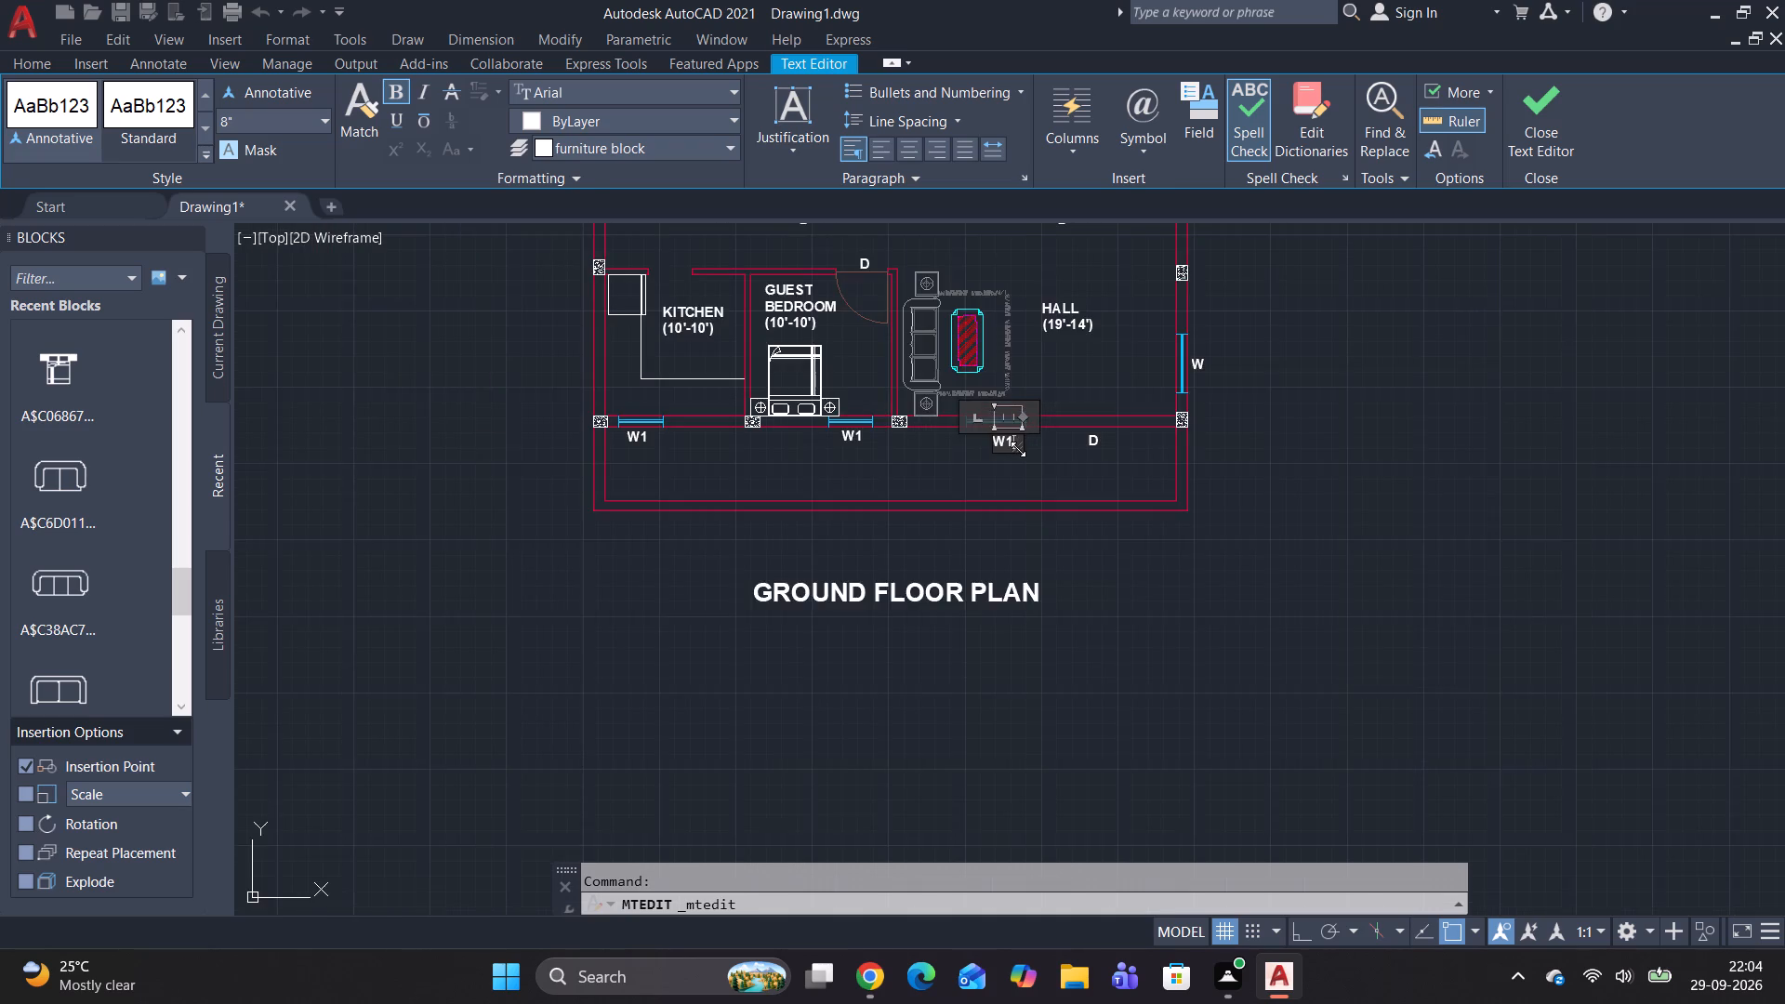
scroll(1016, 452, down, 2)
scroll(1007, 415, up, 2)
middle_click(1037, 456)
middle_drag(1046, 467, 1067, 630)
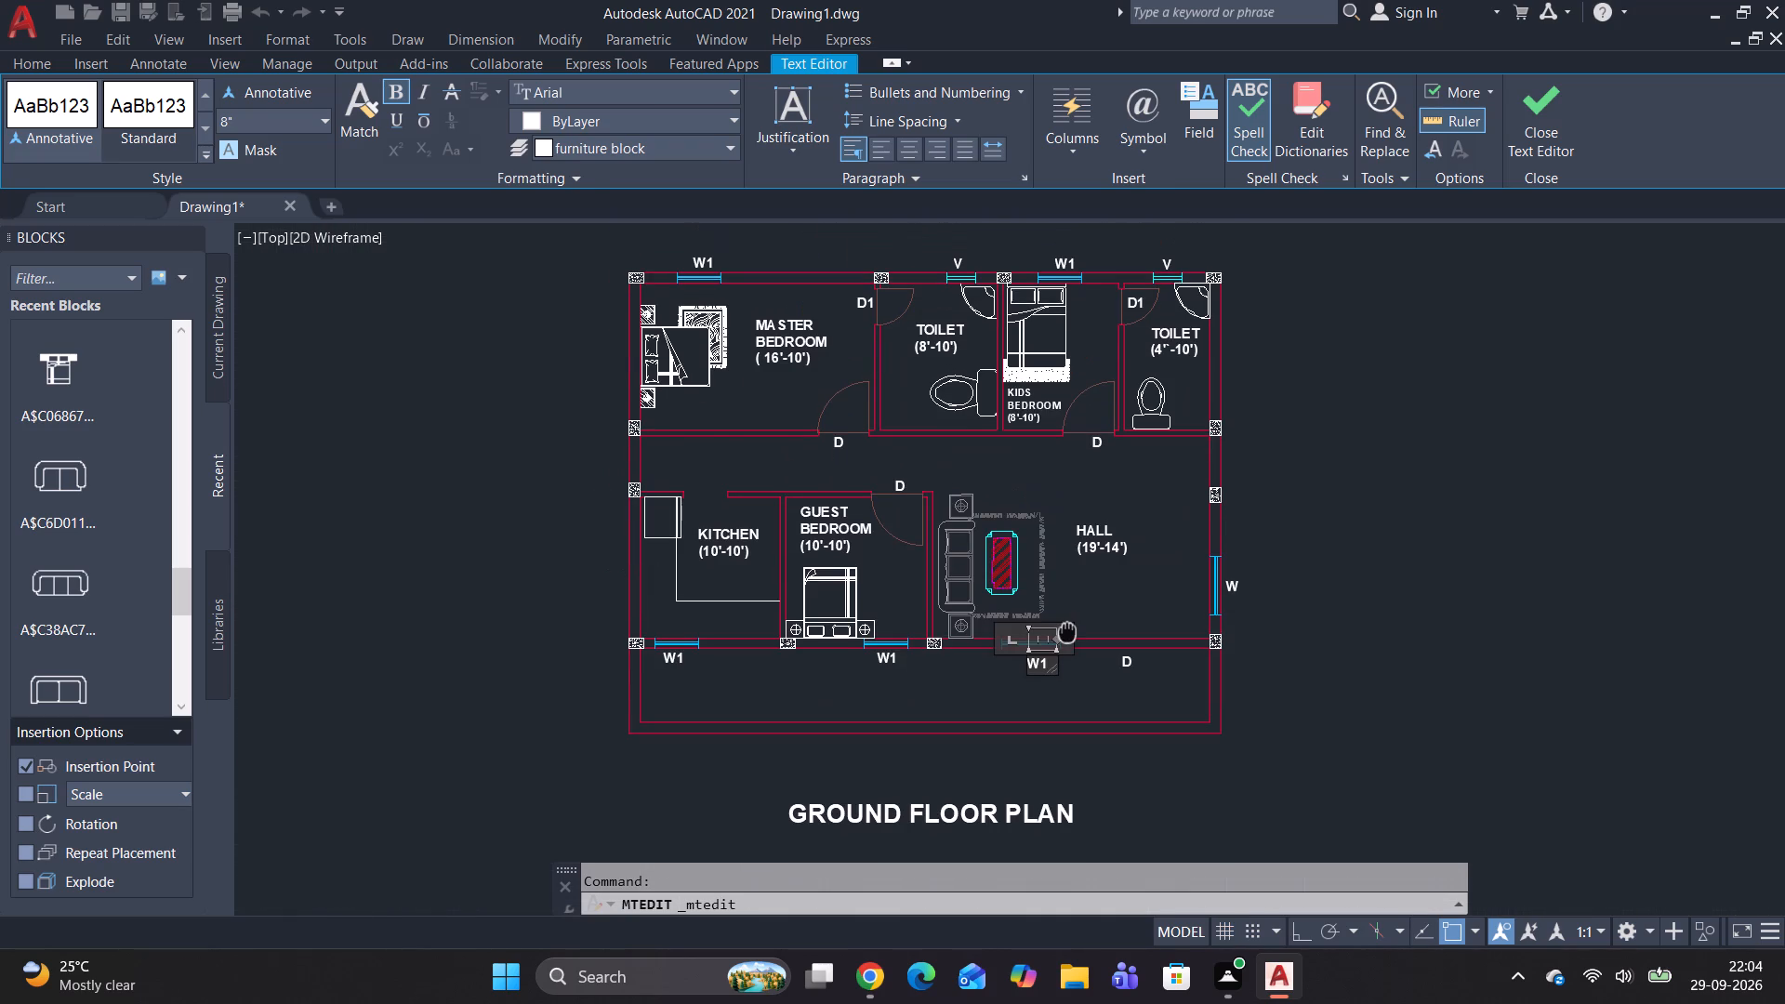
middle_drag(1067, 630, 1014, 609)
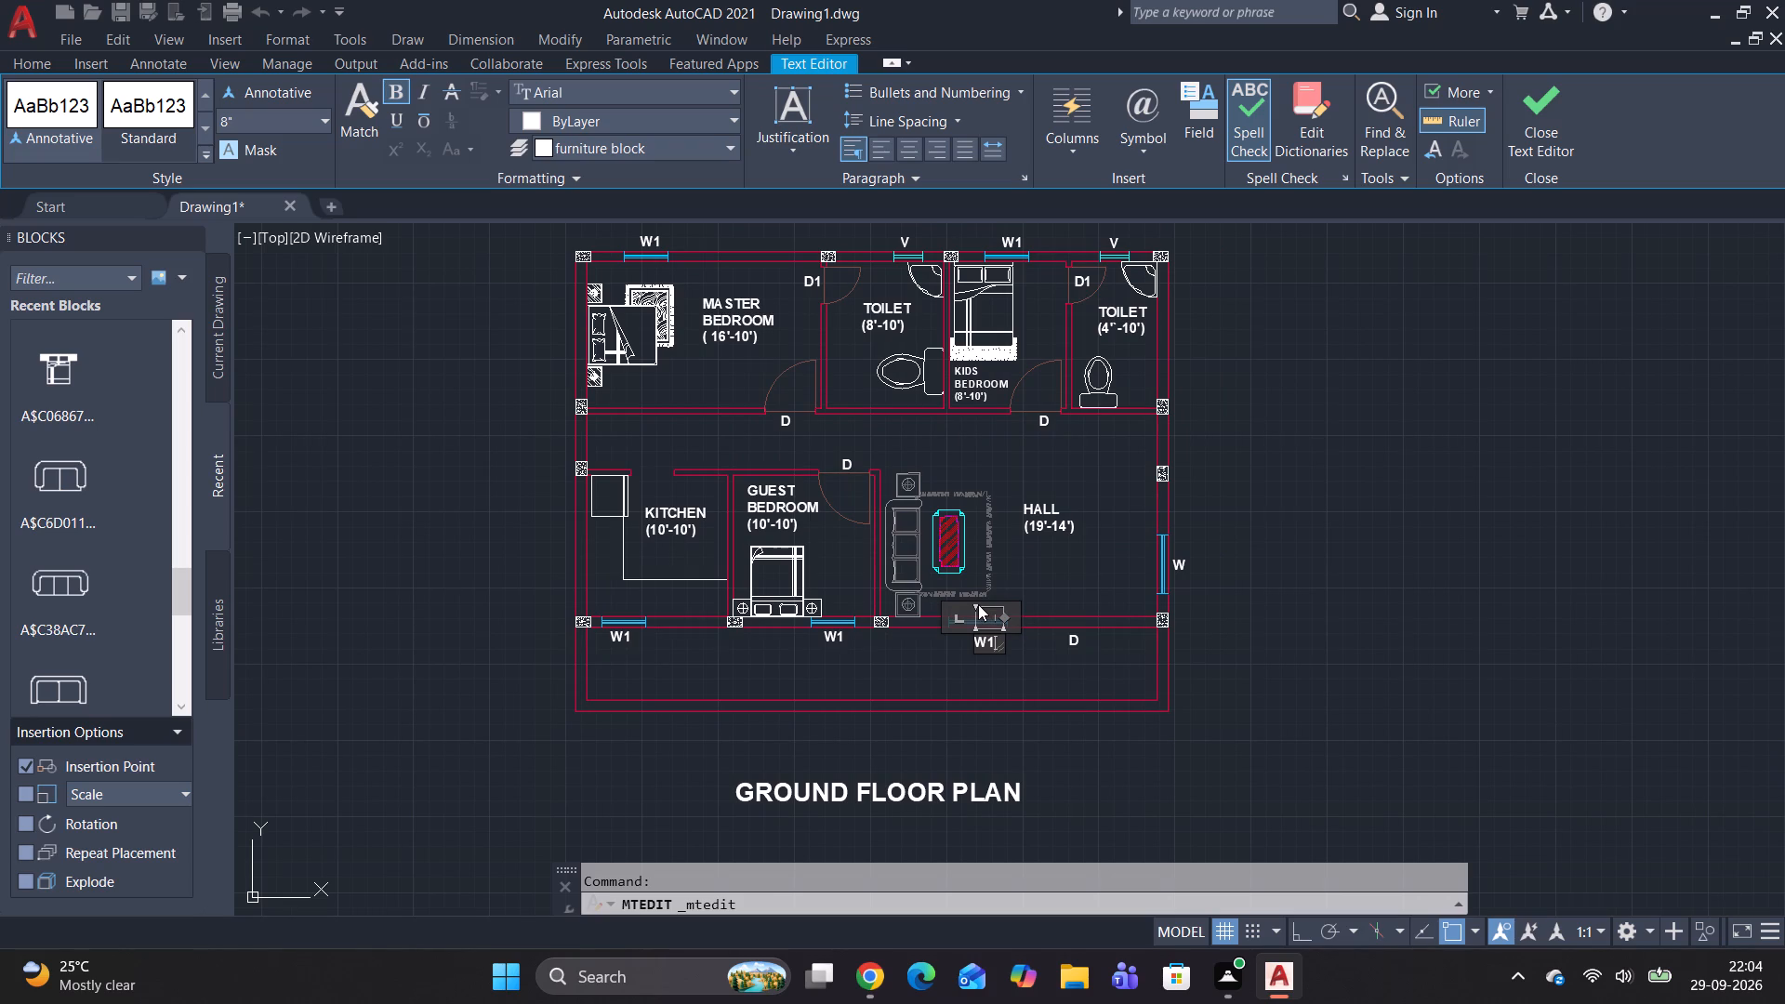
scroll(978, 604, down, 2)
scroll(965, 608, up, 2)
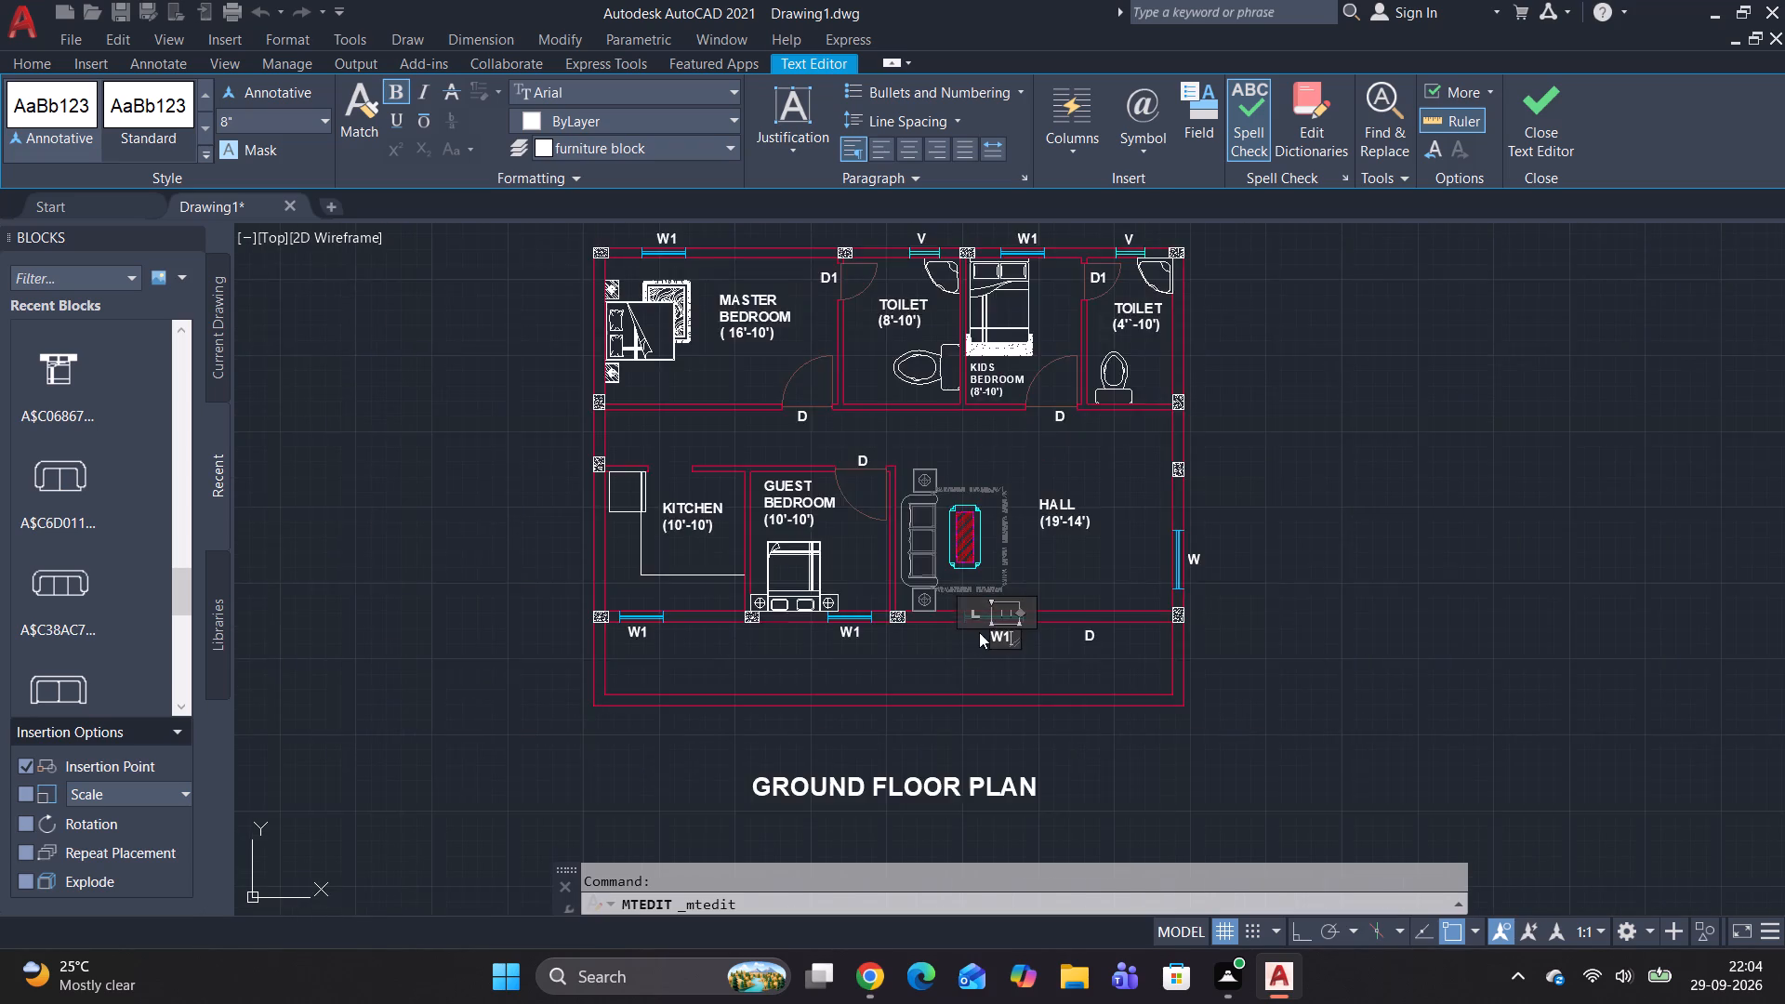
scroll(979, 632, up, 3)
key(space)
click(1224, 696)
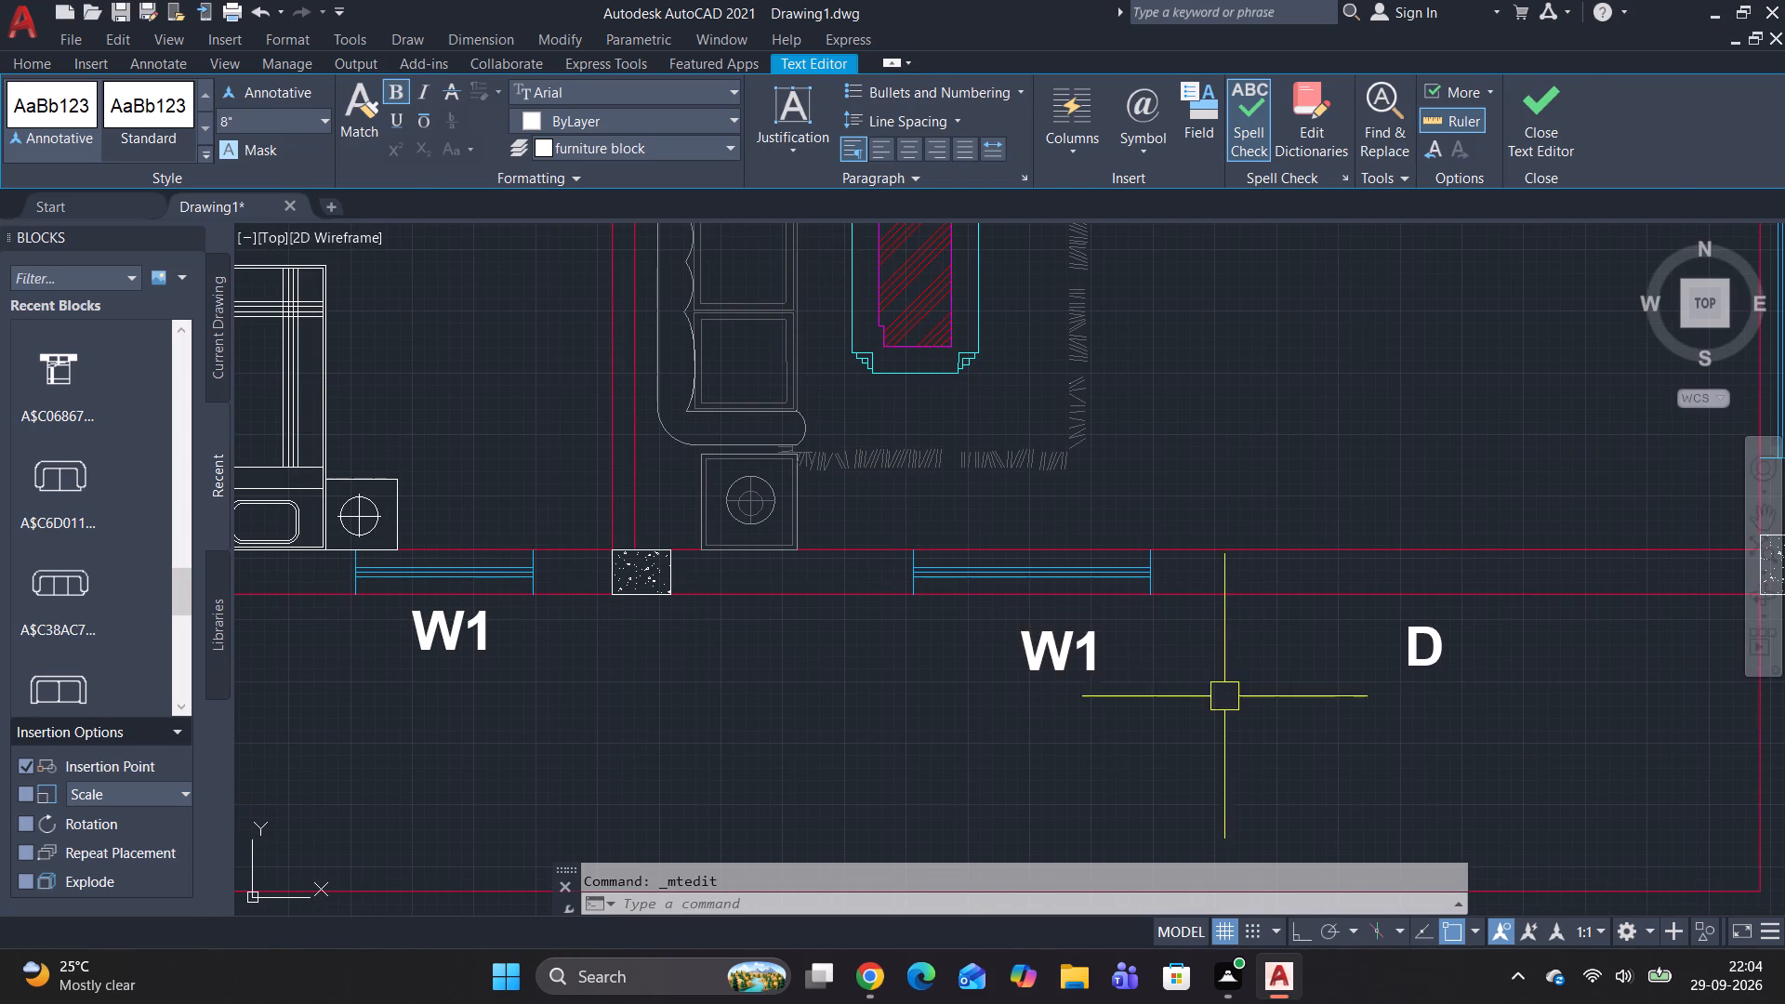
With Ortho on, draw a line 2' east from the hall south window's outer corner, continuing it north across the wall thickness.
scroll(1420, 680, down, 2)
middle_drag(1432, 662, 1151, 661)
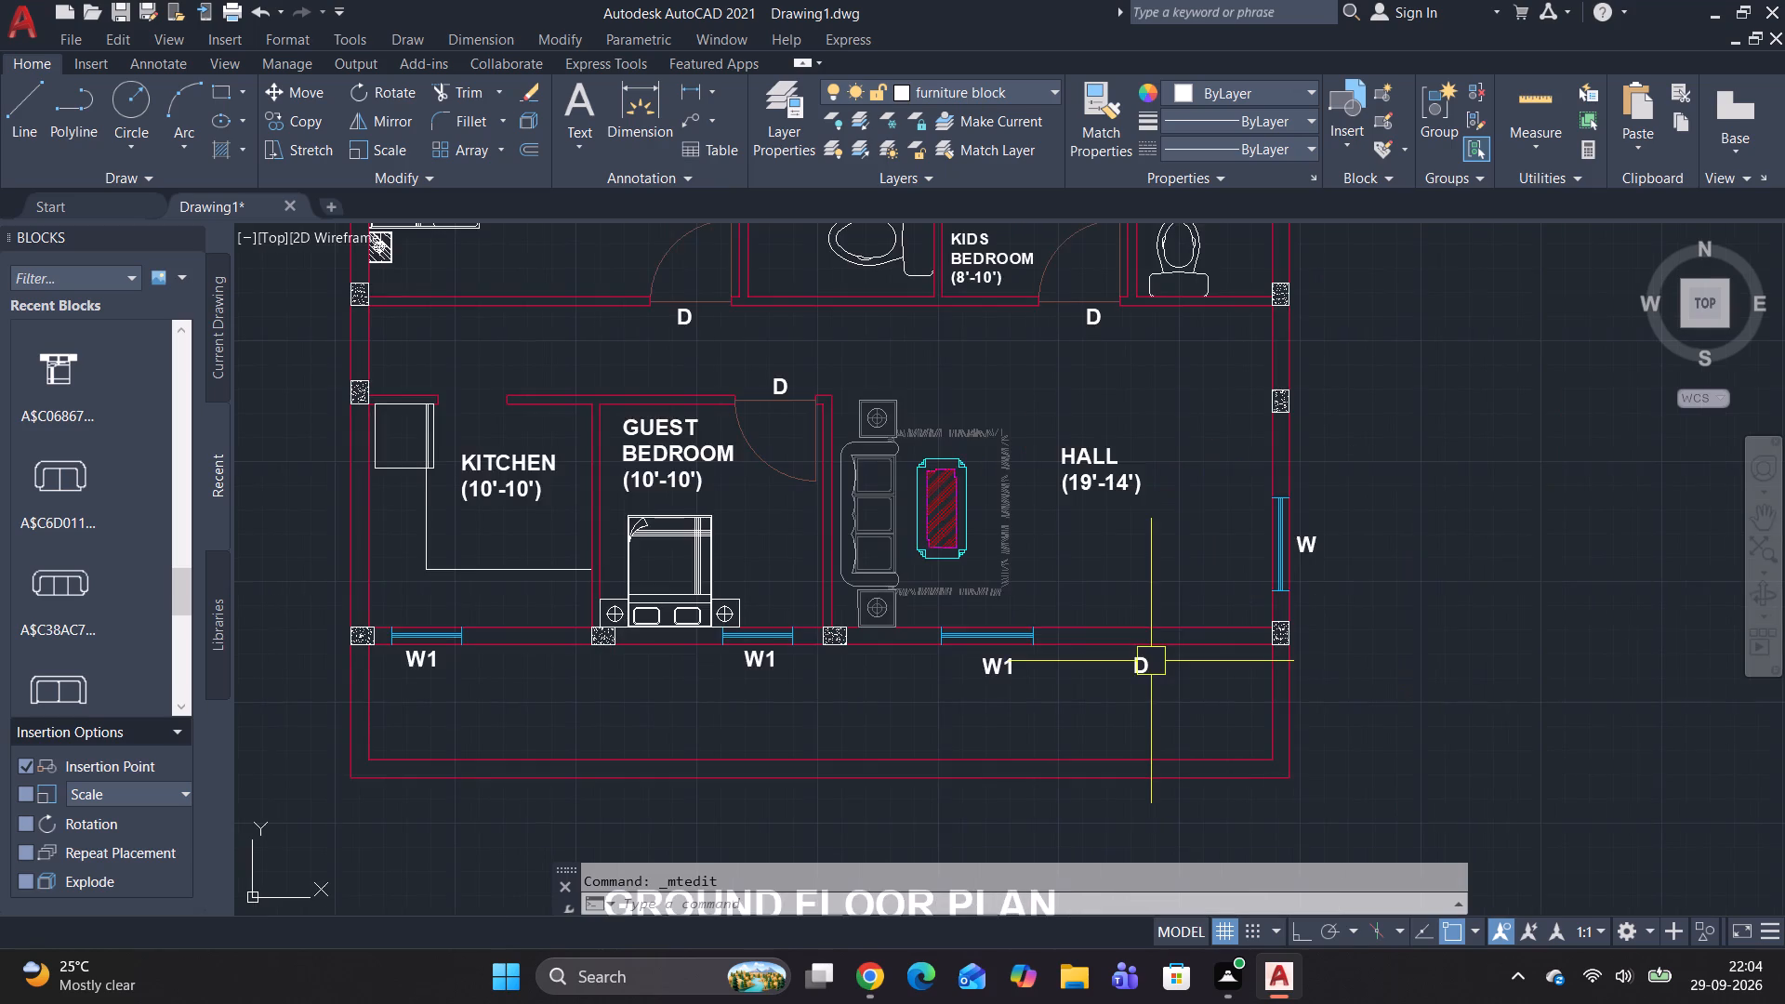
scroll(1151, 661, up, 2)
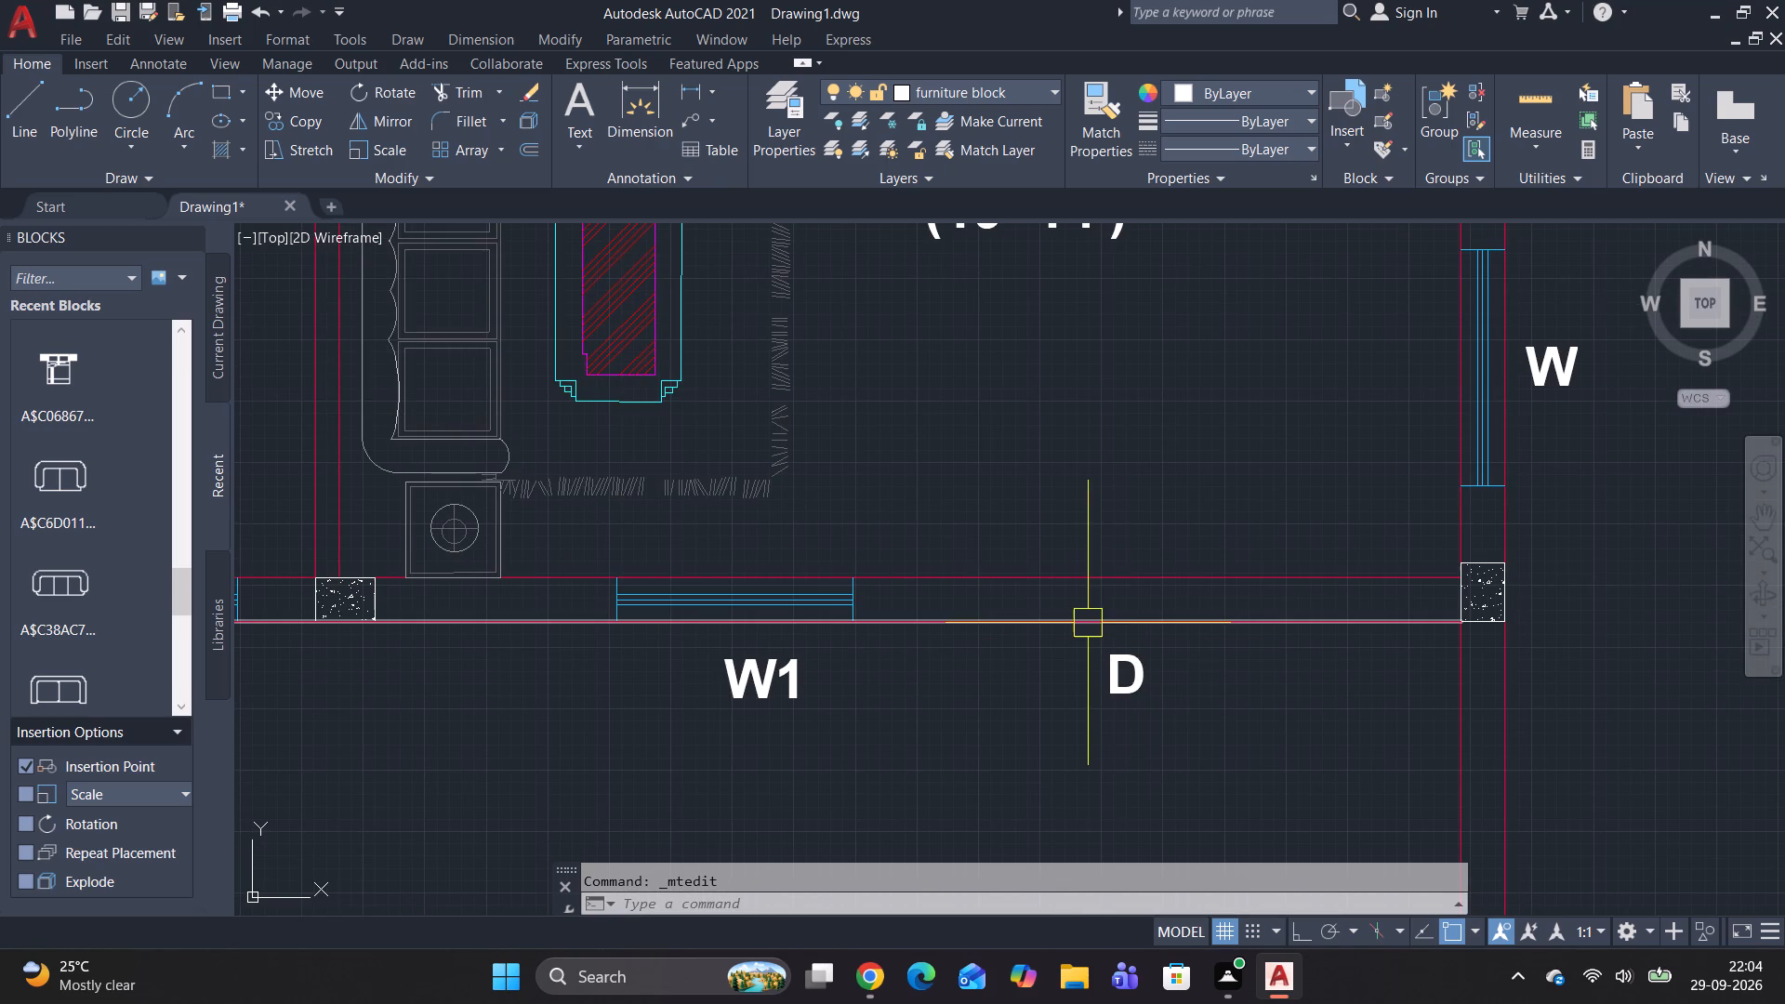
text(L)
key(space)
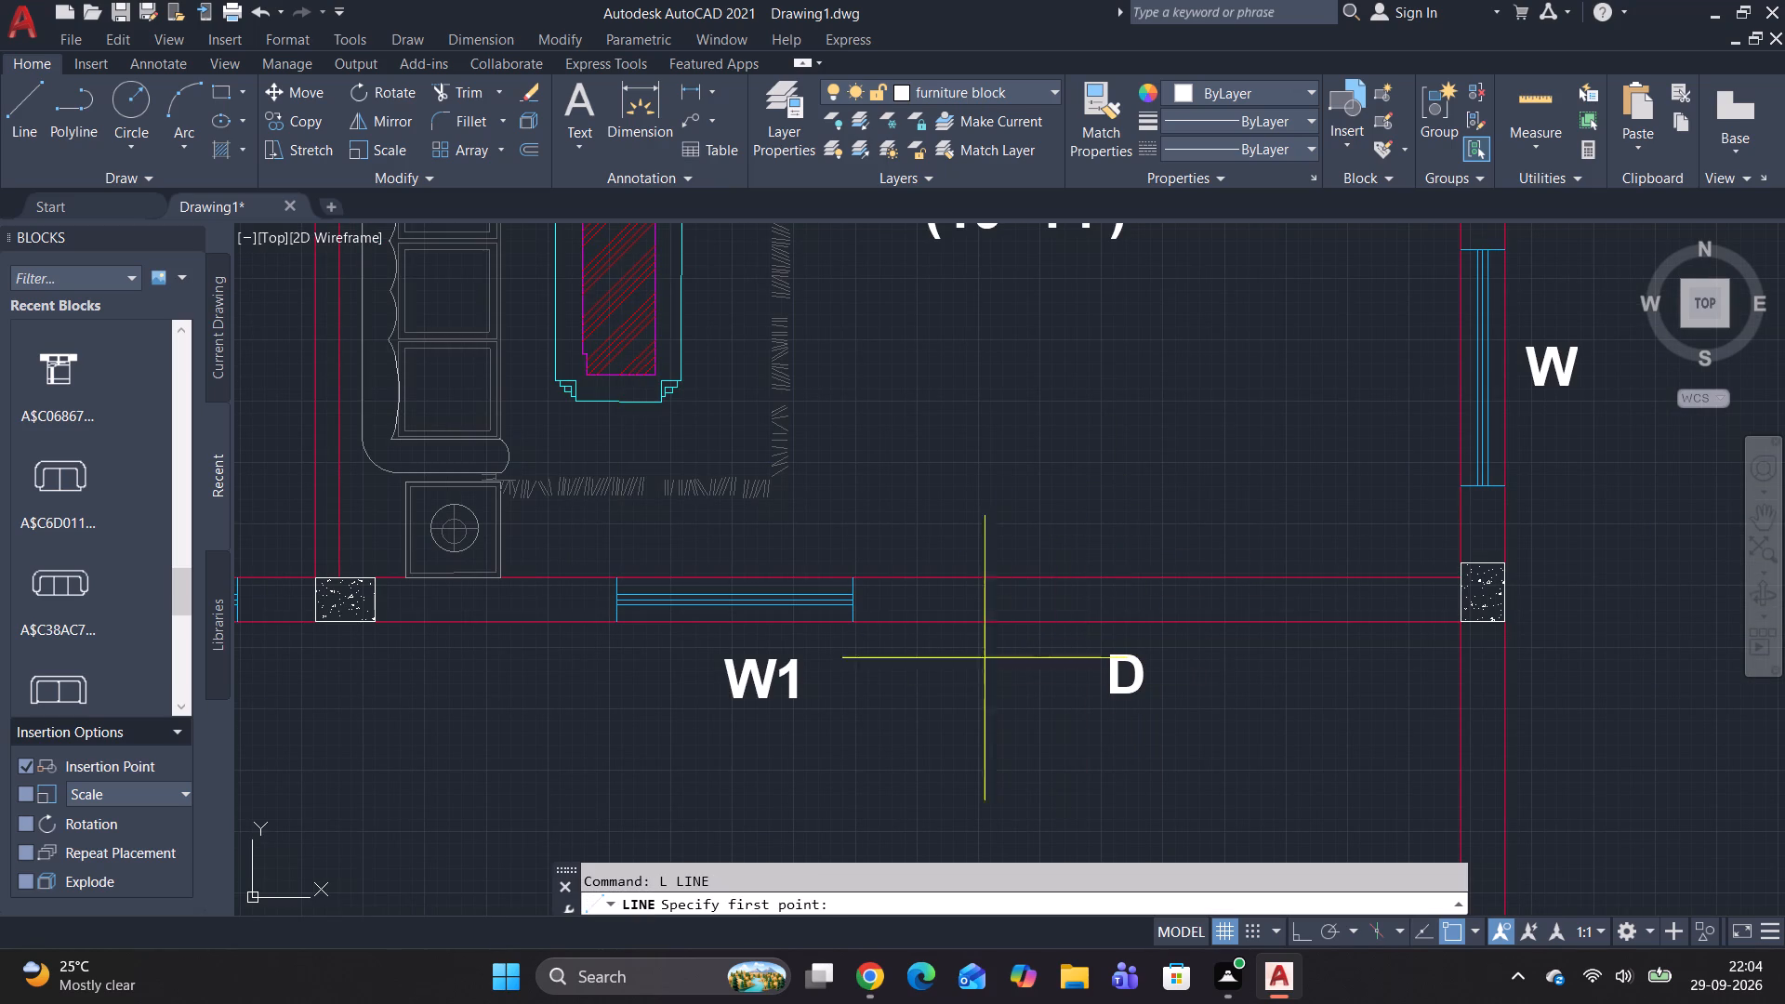
click(853, 618)
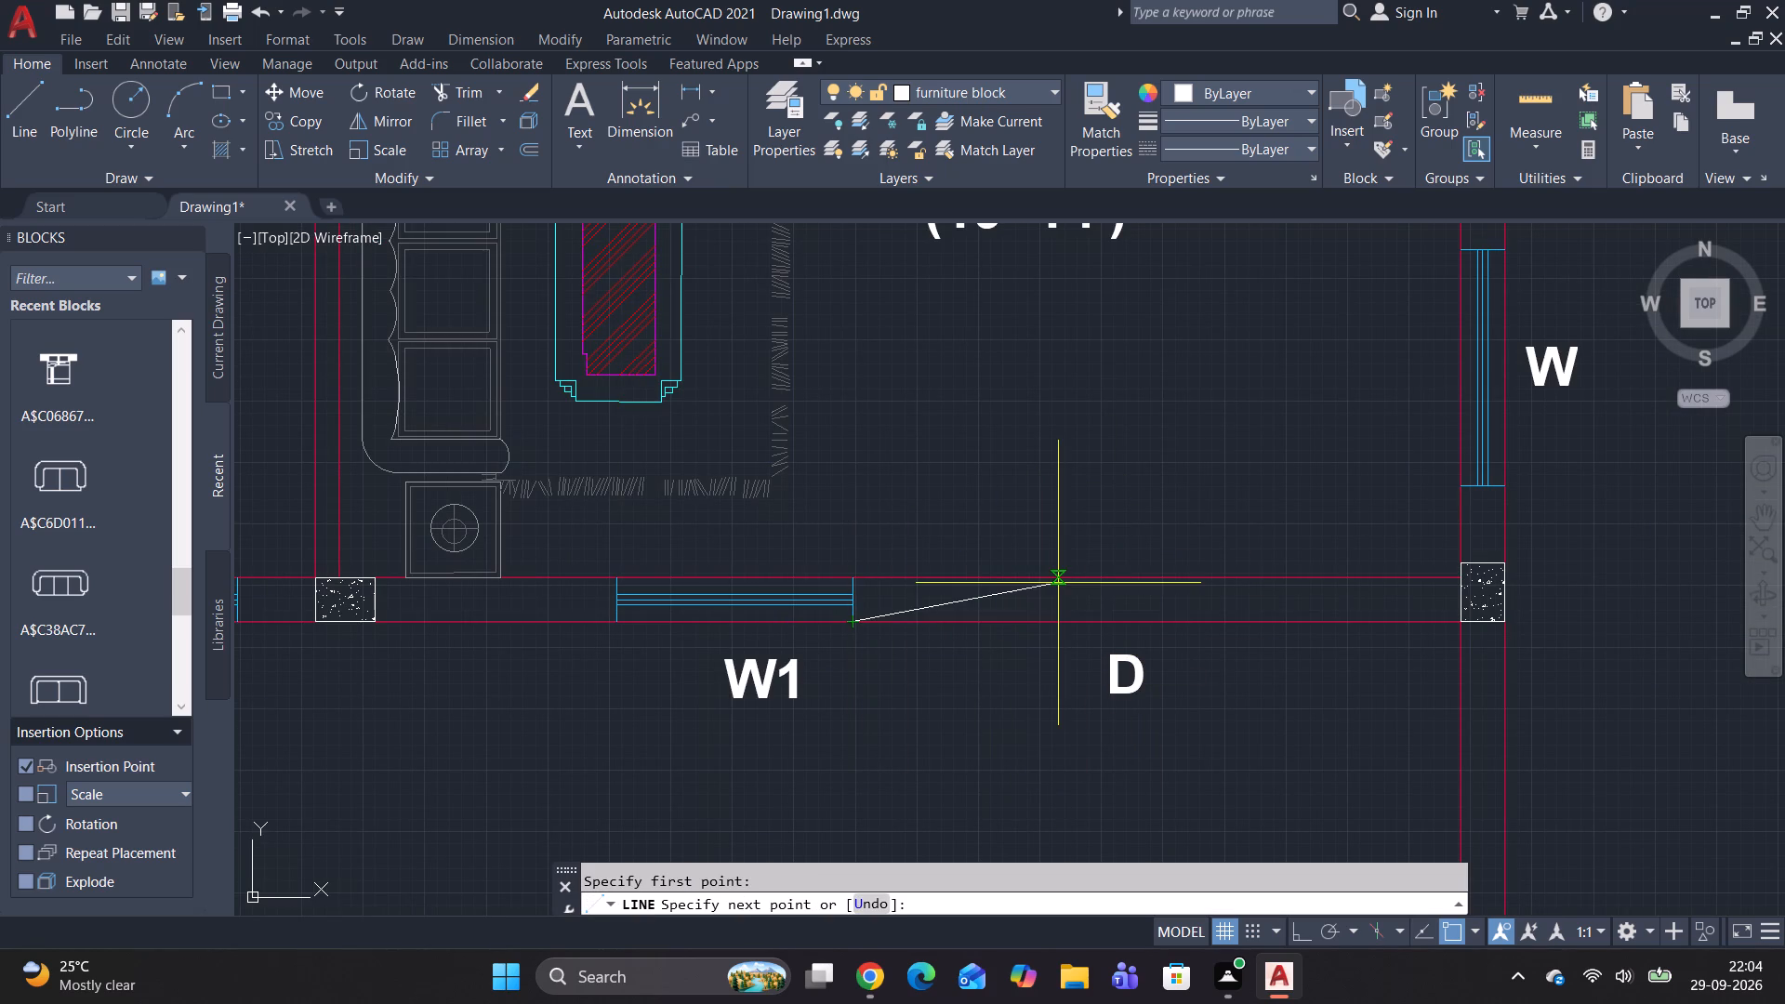
key(F8)
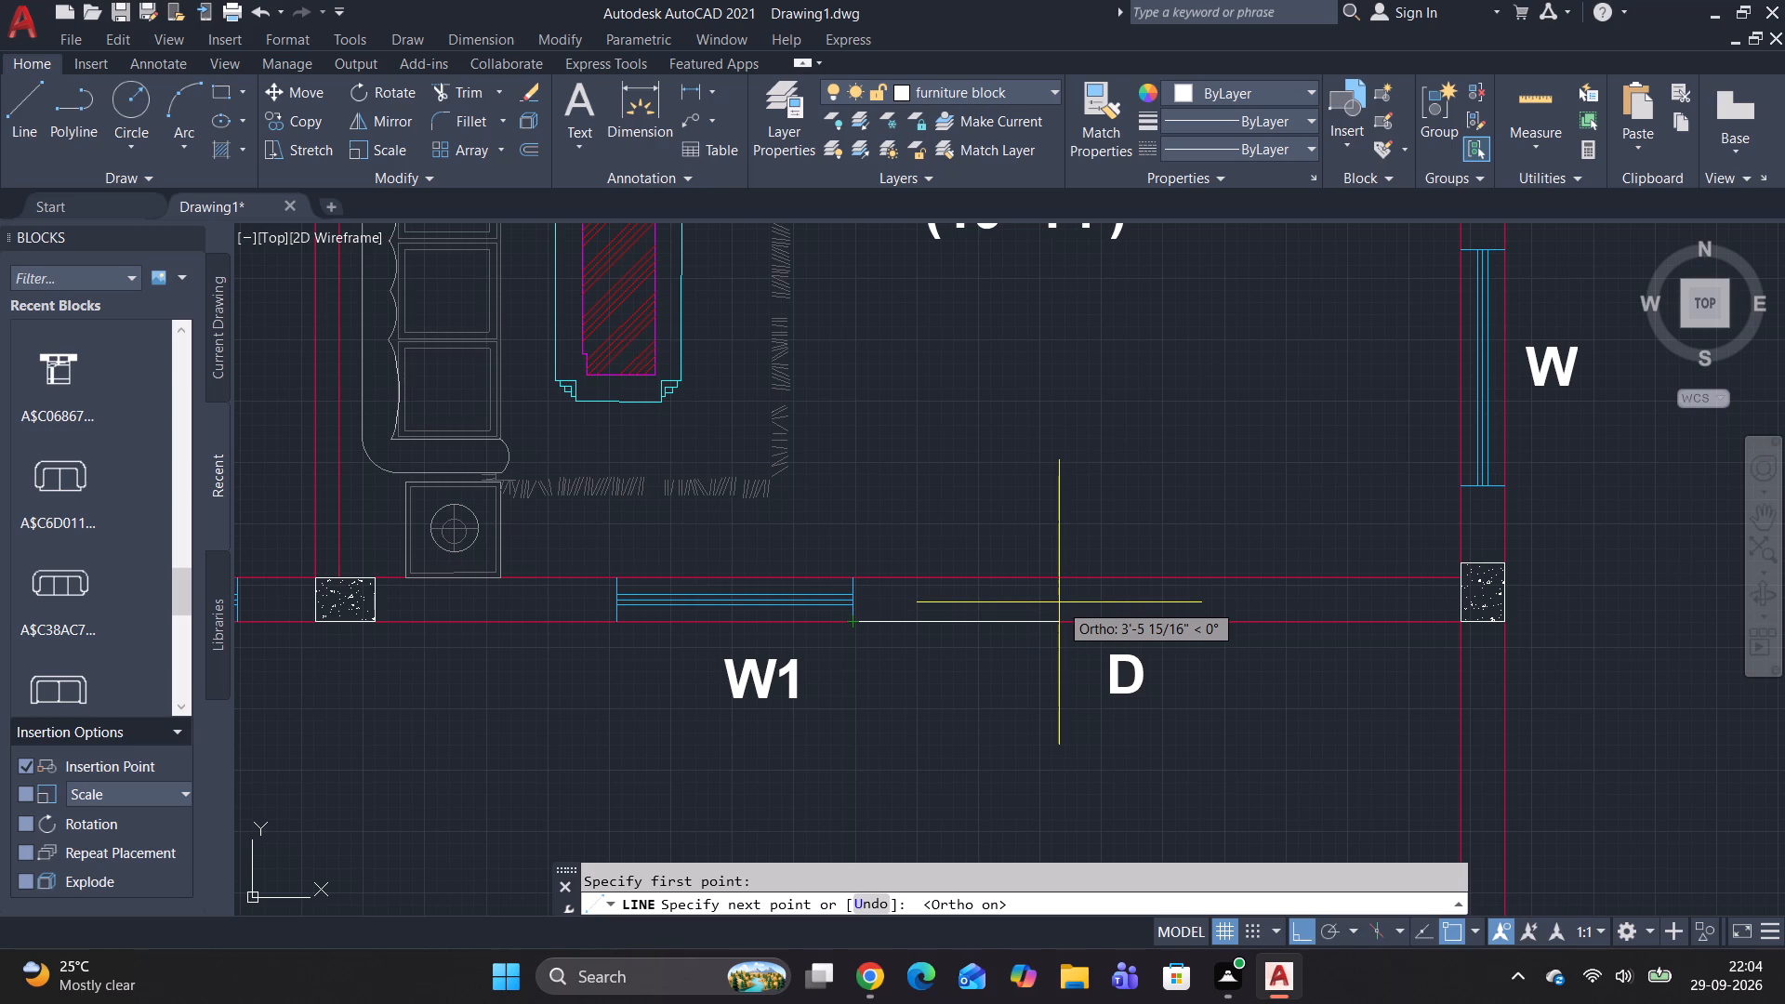
text(2')
key(space)
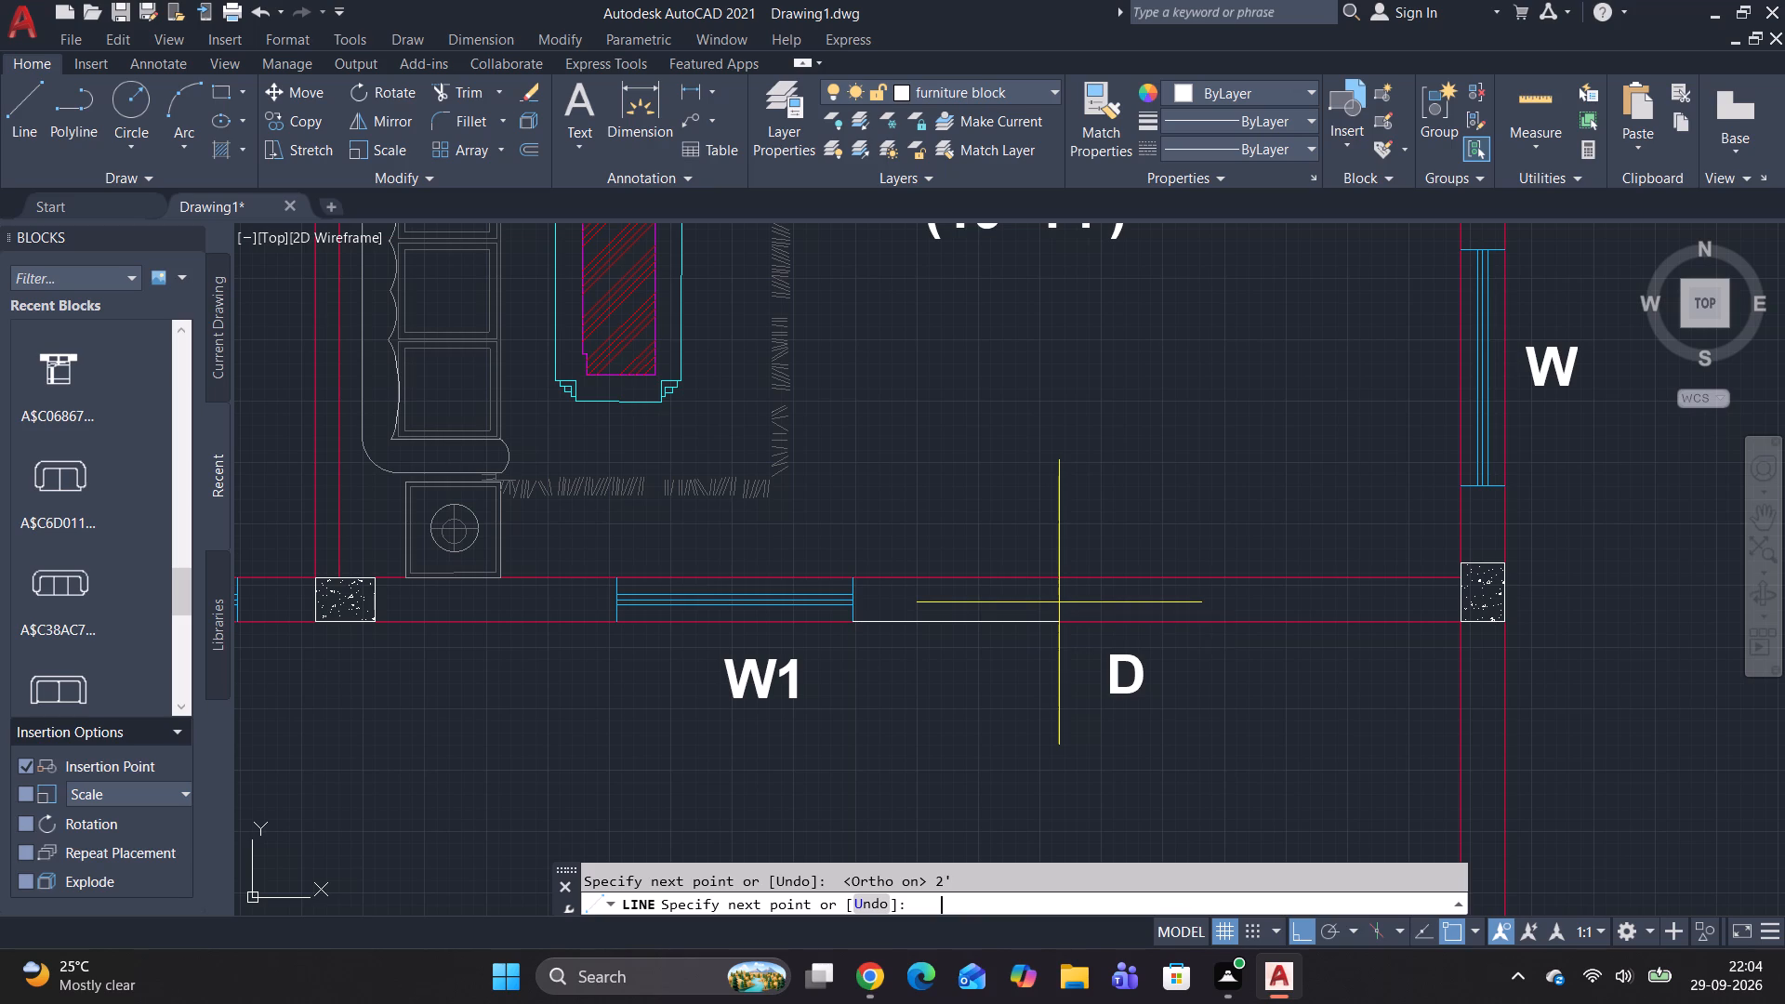
click(965, 578)
key(Escape)
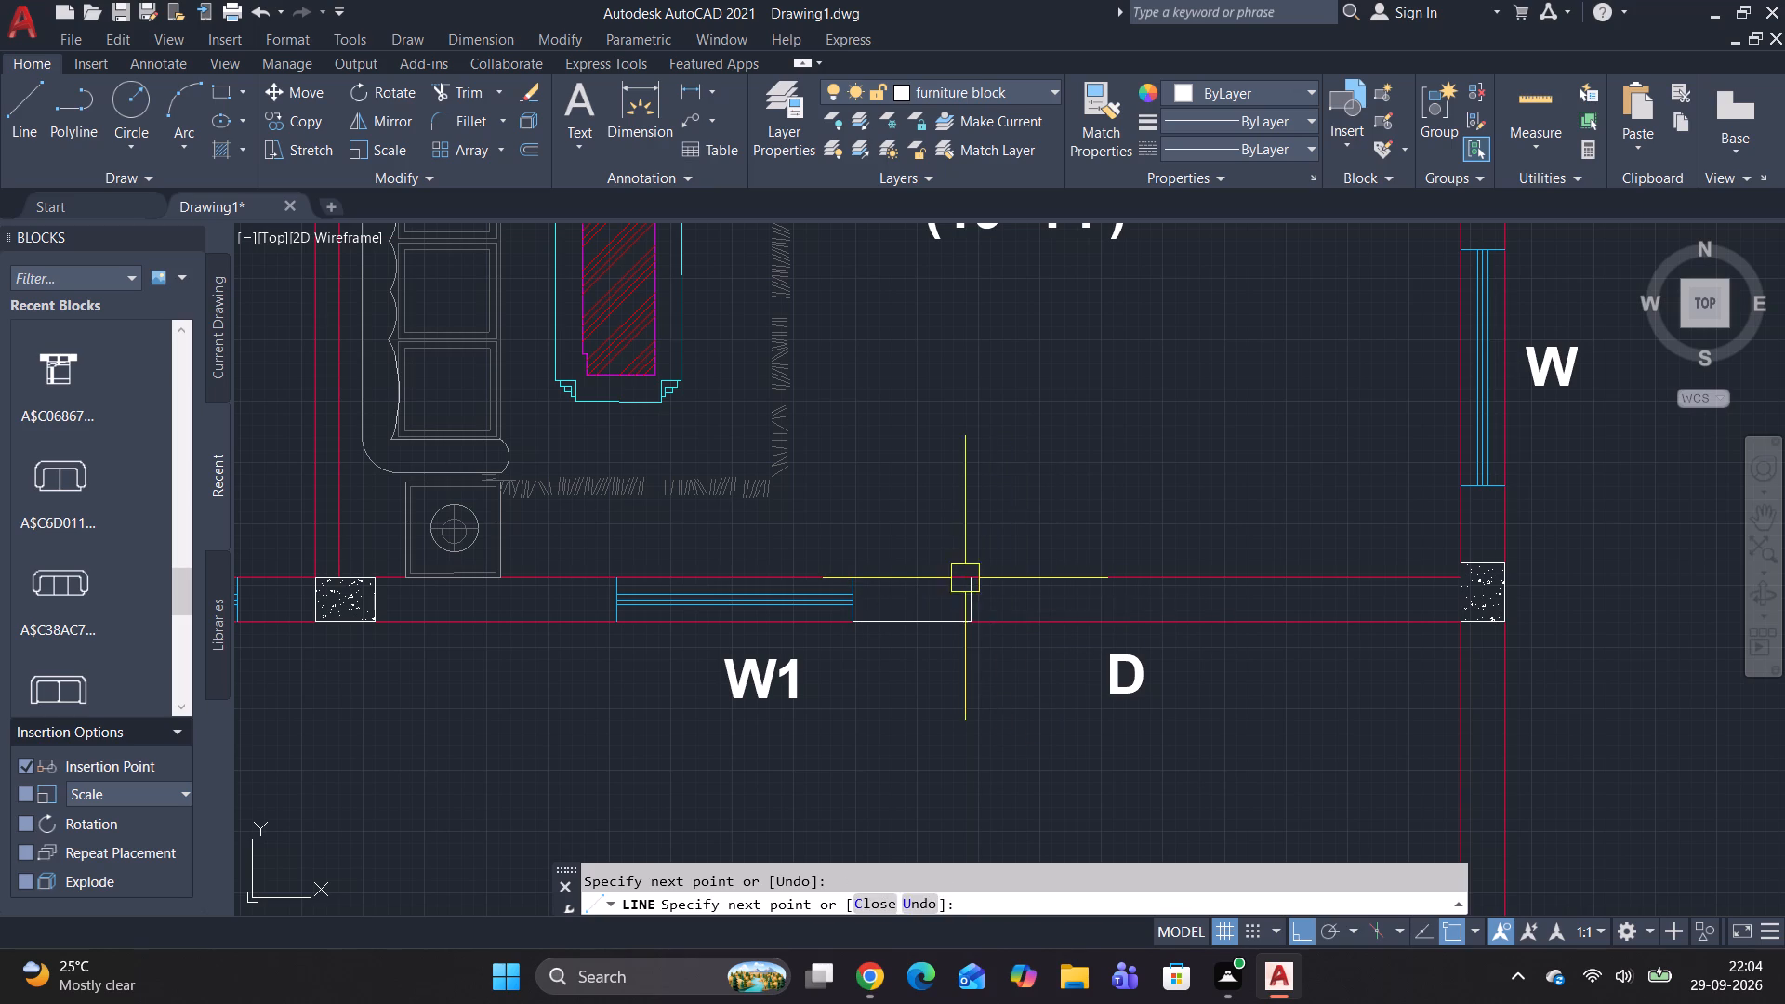
key(Escape)
Draw a line 4' east from the first jamb line's outer end, continuing it north across the hall's south wall.
text(L)
key(space)
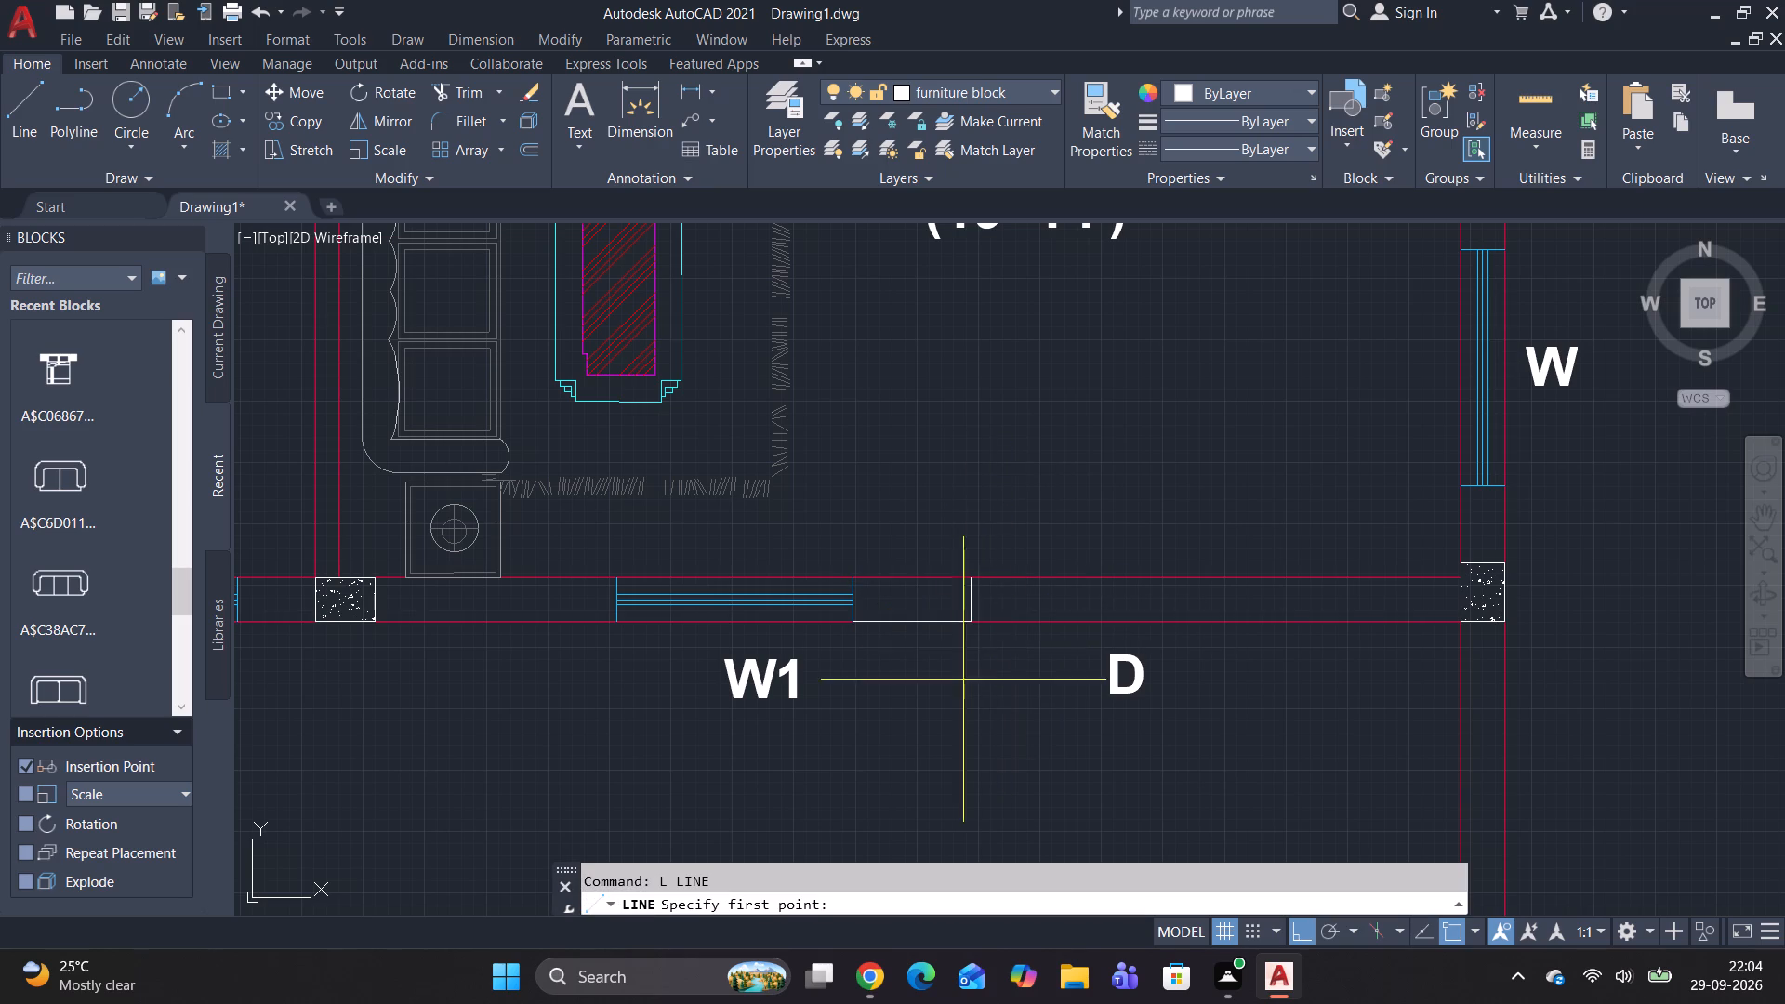
click(974, 618)
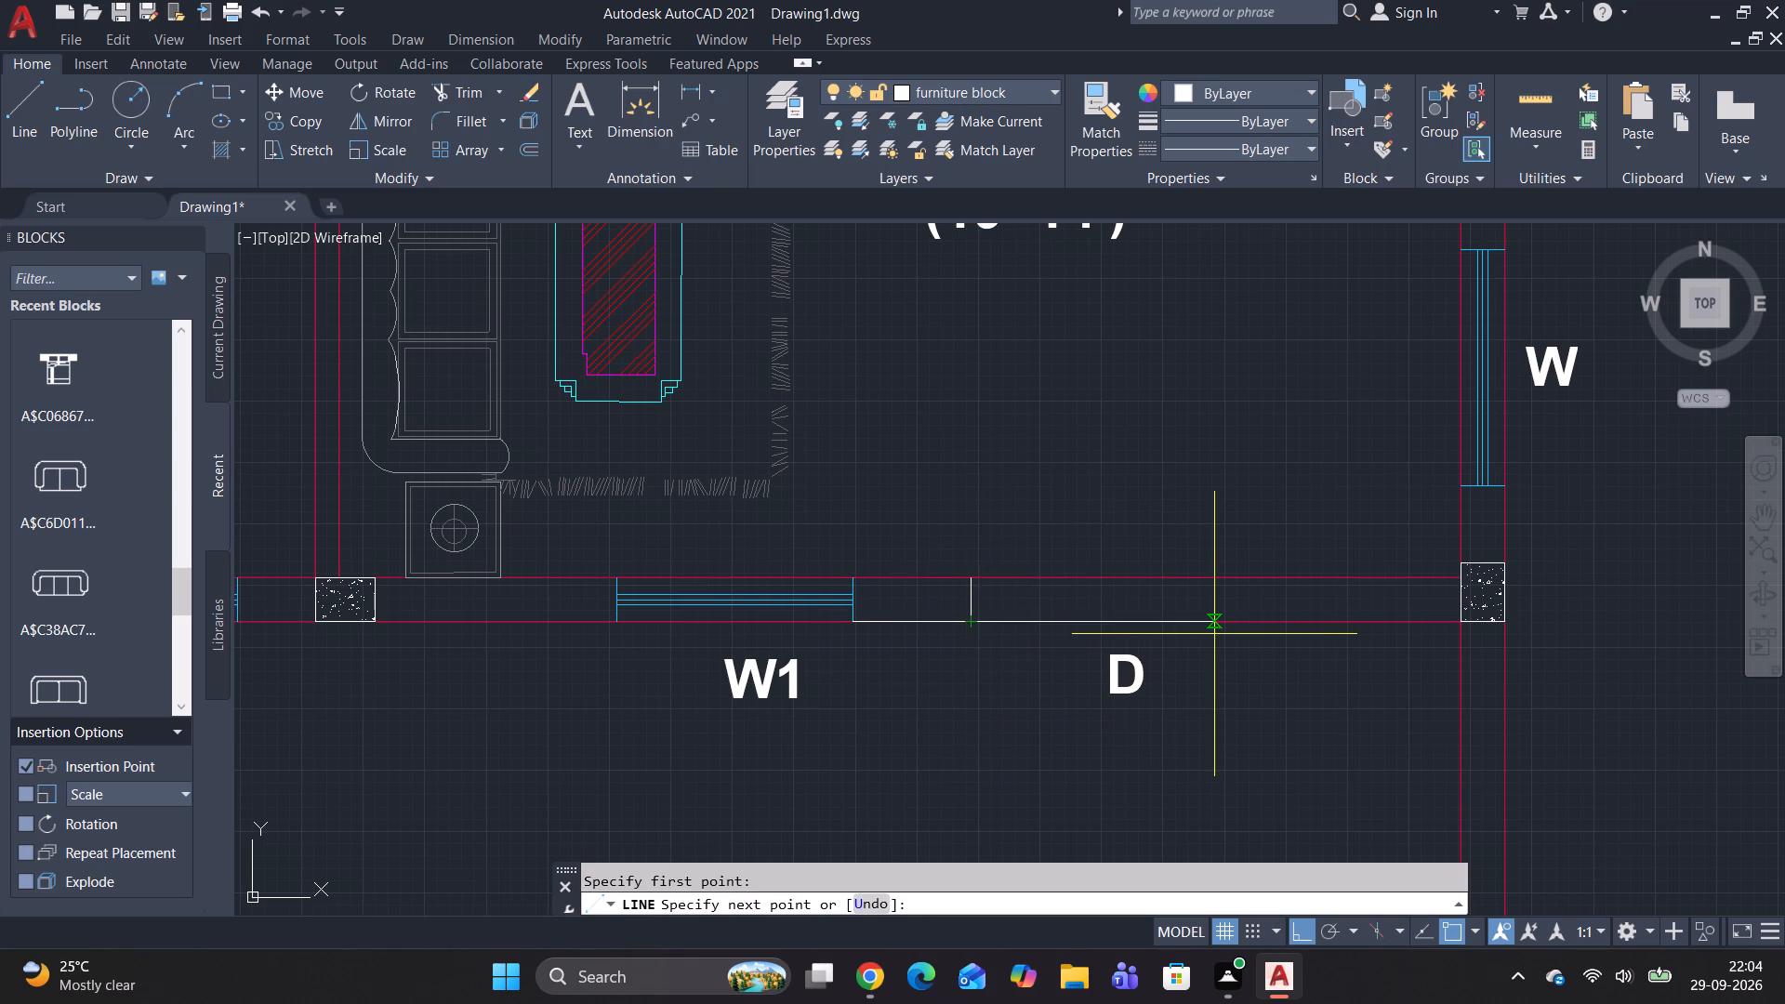
text(4')
key(space)
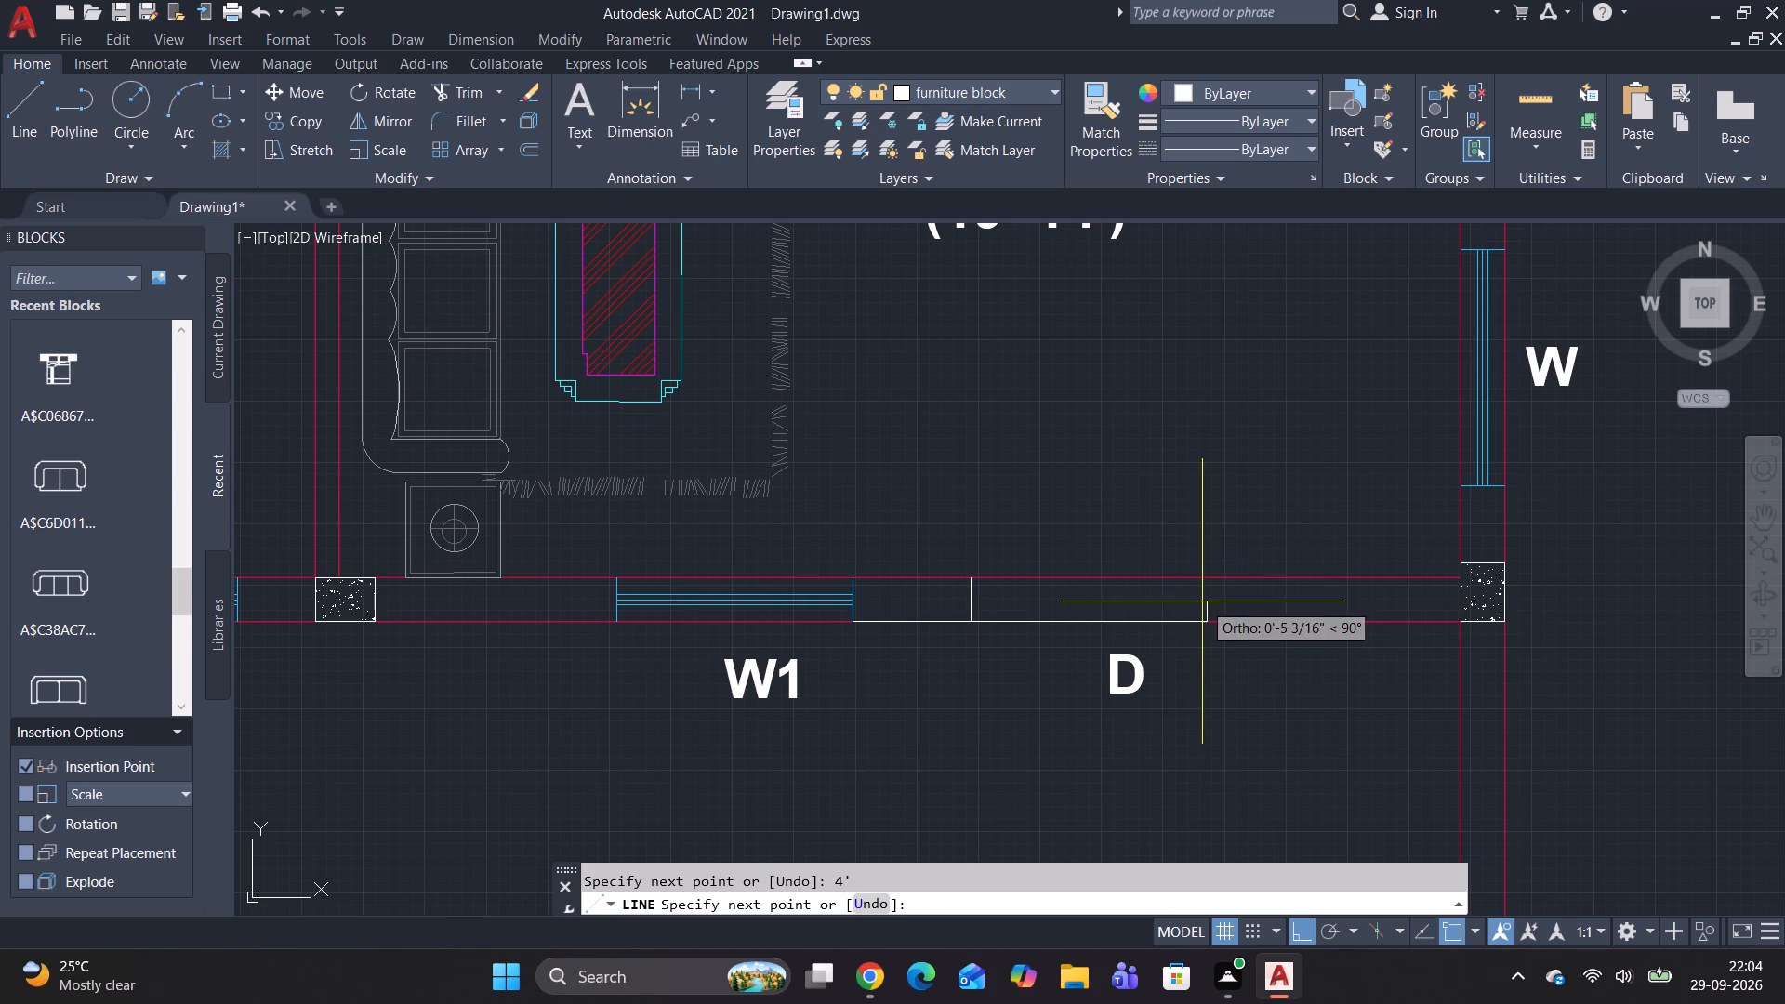
click(1200, 574)
key(Escape)
Trim the lines between the two jamb lines to open a 4' door gap in the hall's south wall.
text(TR)
key(space)
drag(1083, 578, 1099, 641)
click(1099, 624)
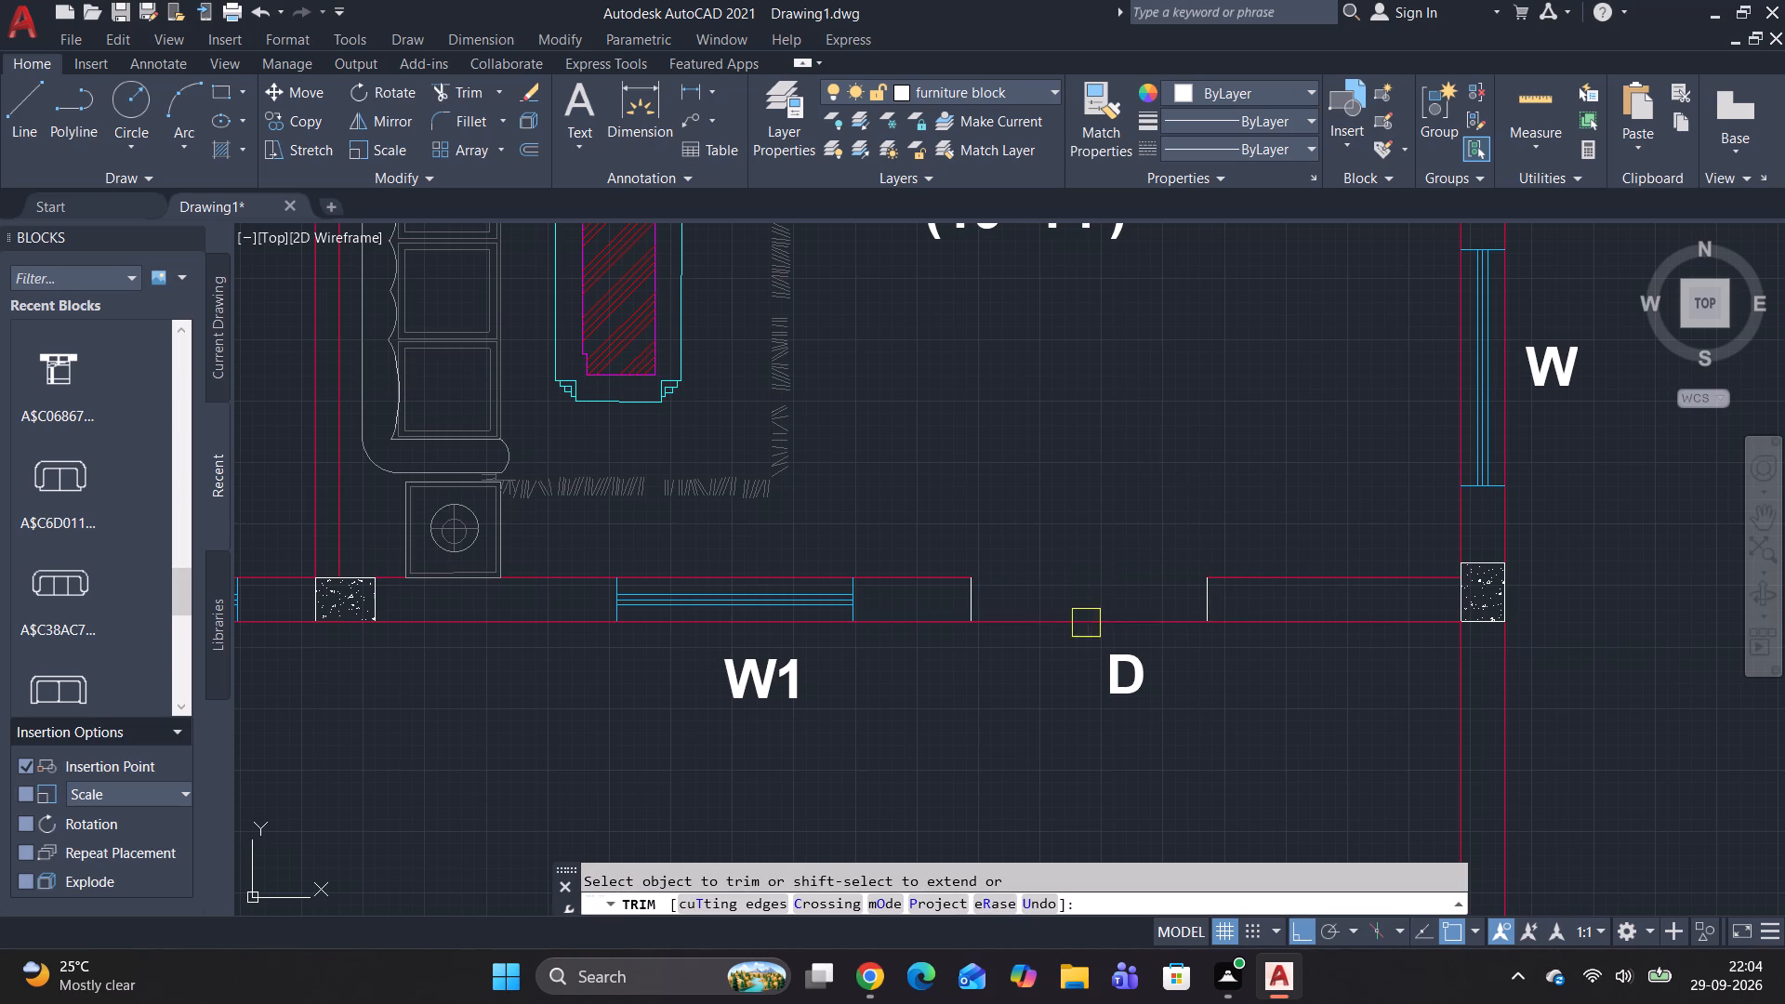
click(1015, 624)
key(Escape)
key(Escape)
key(Escape)
Delete the 2' offset line and the two white jamb lines at the hall's south door opening.
click(962, 624)
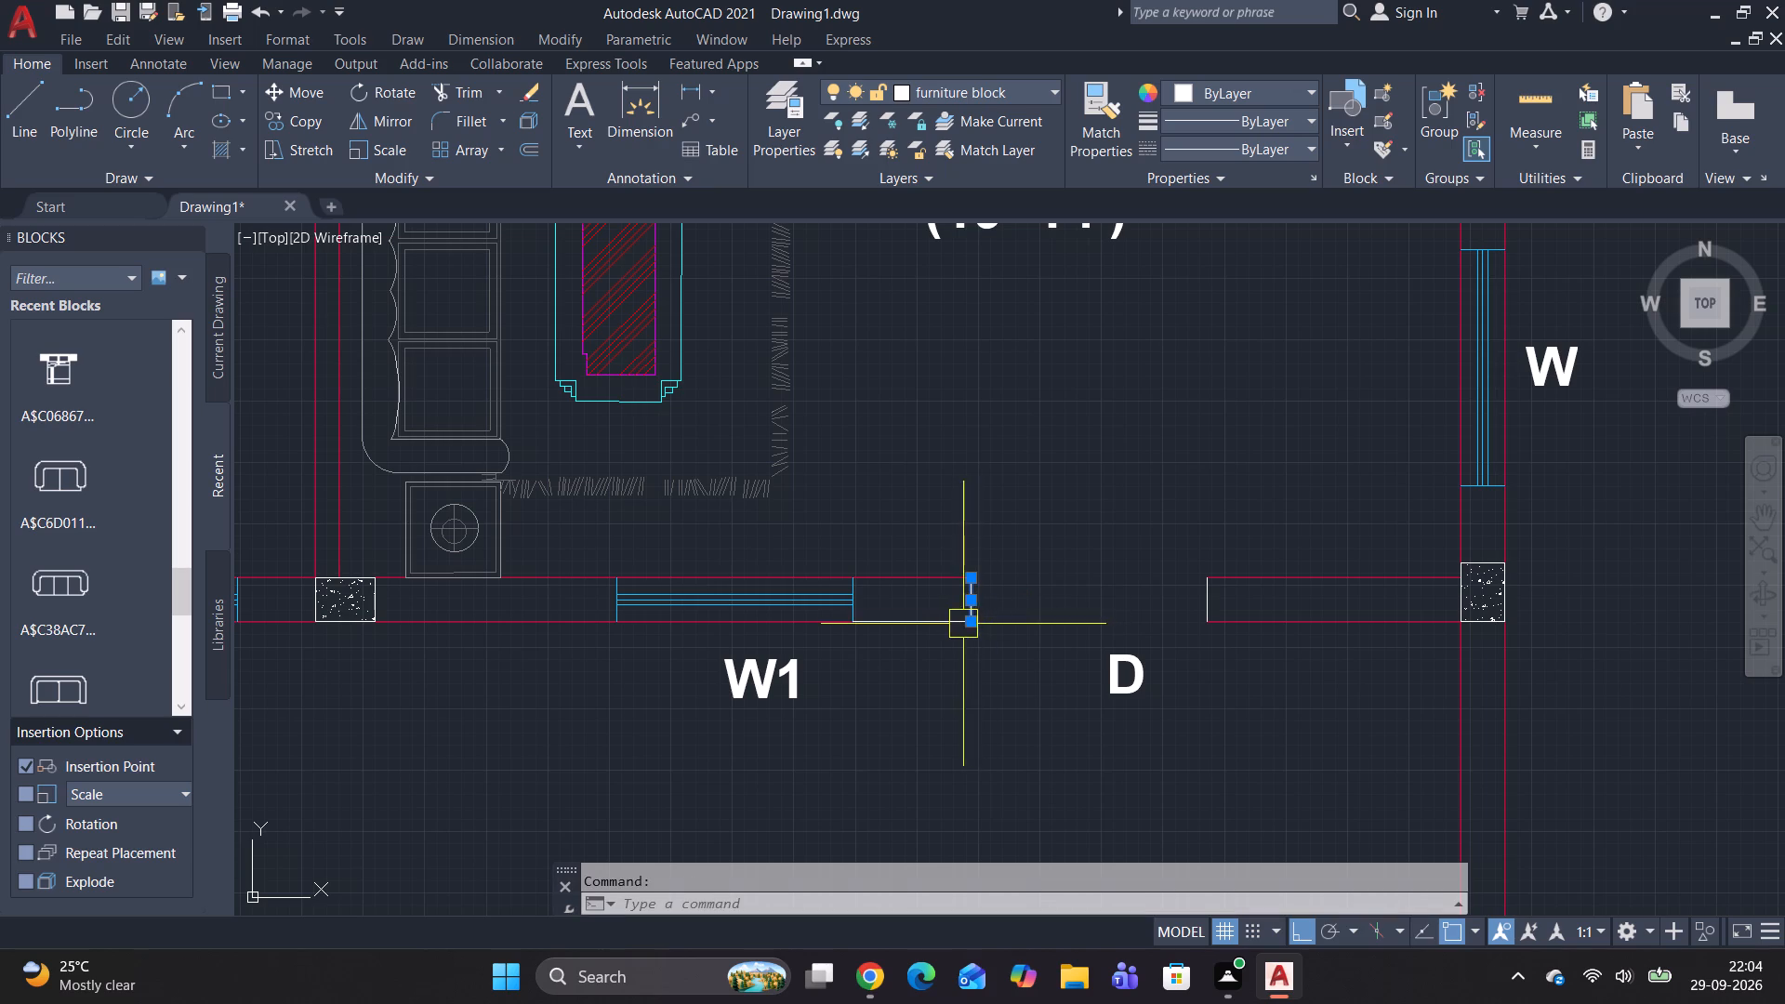
click(948, 626)
click(1199, 601)
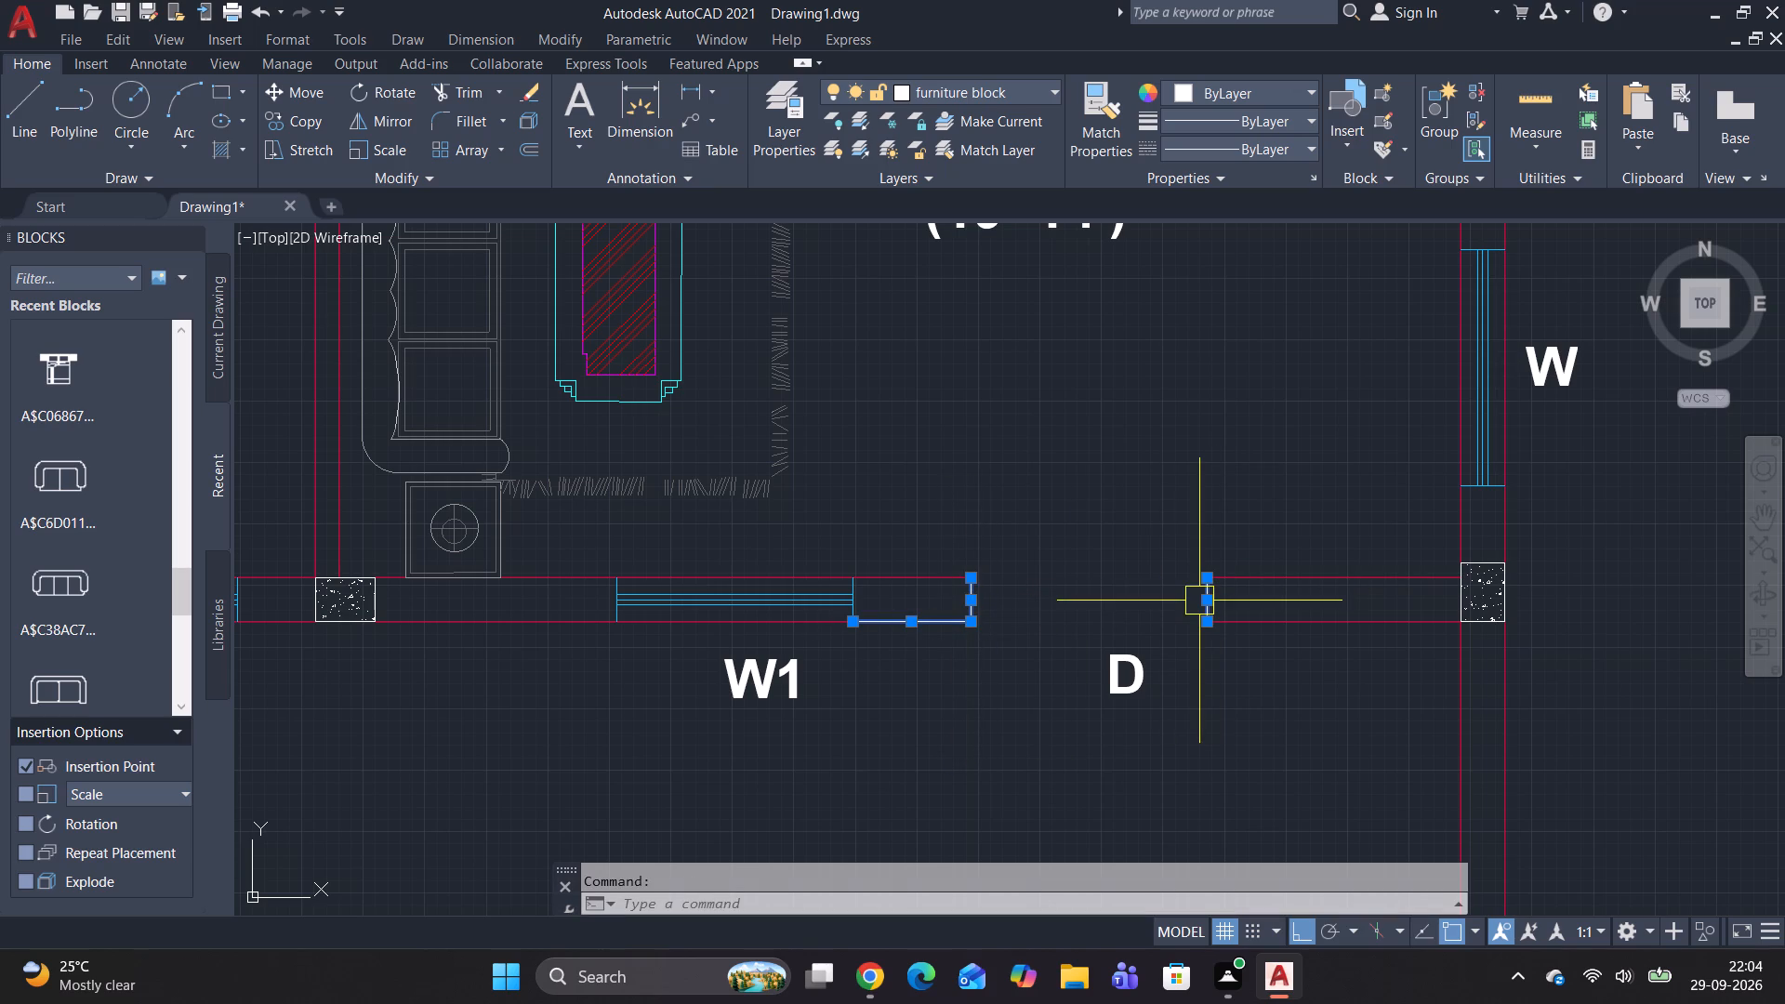
key(Delete)
On the walls layer, draw a line closing the wall end on the west side of the hall's south door opening.
text(L)
key(space)
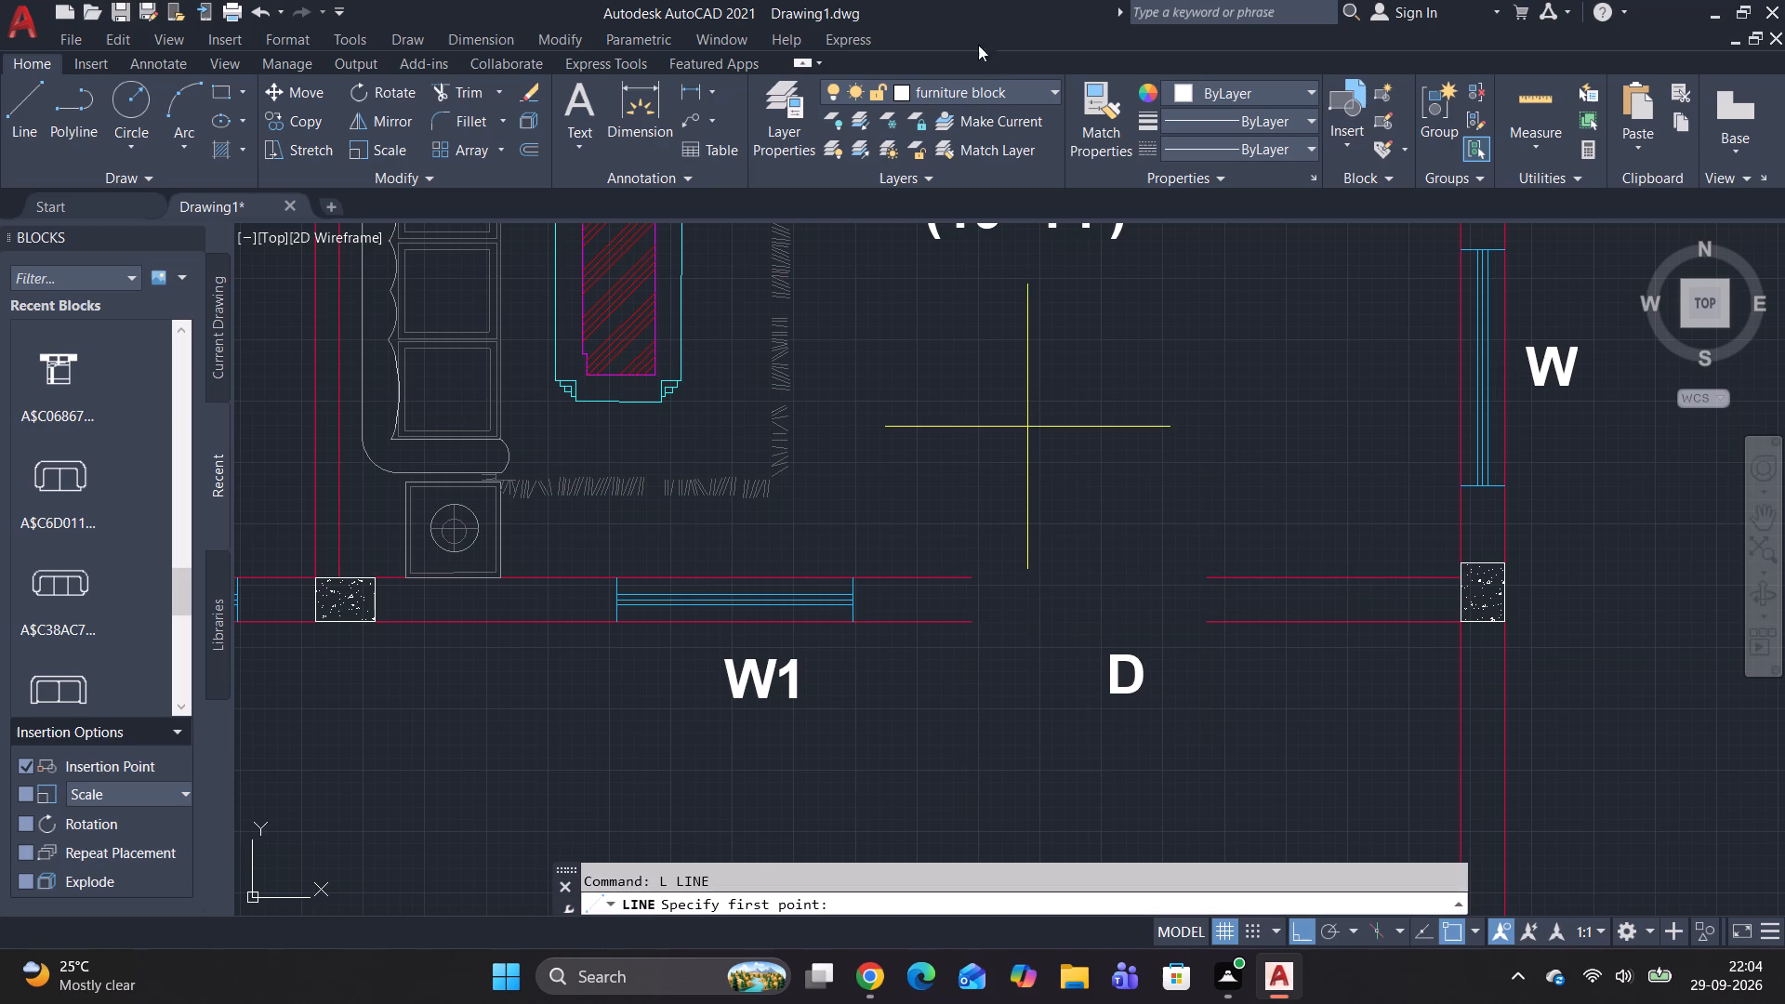
click(1025, 86)
click(950, 265)
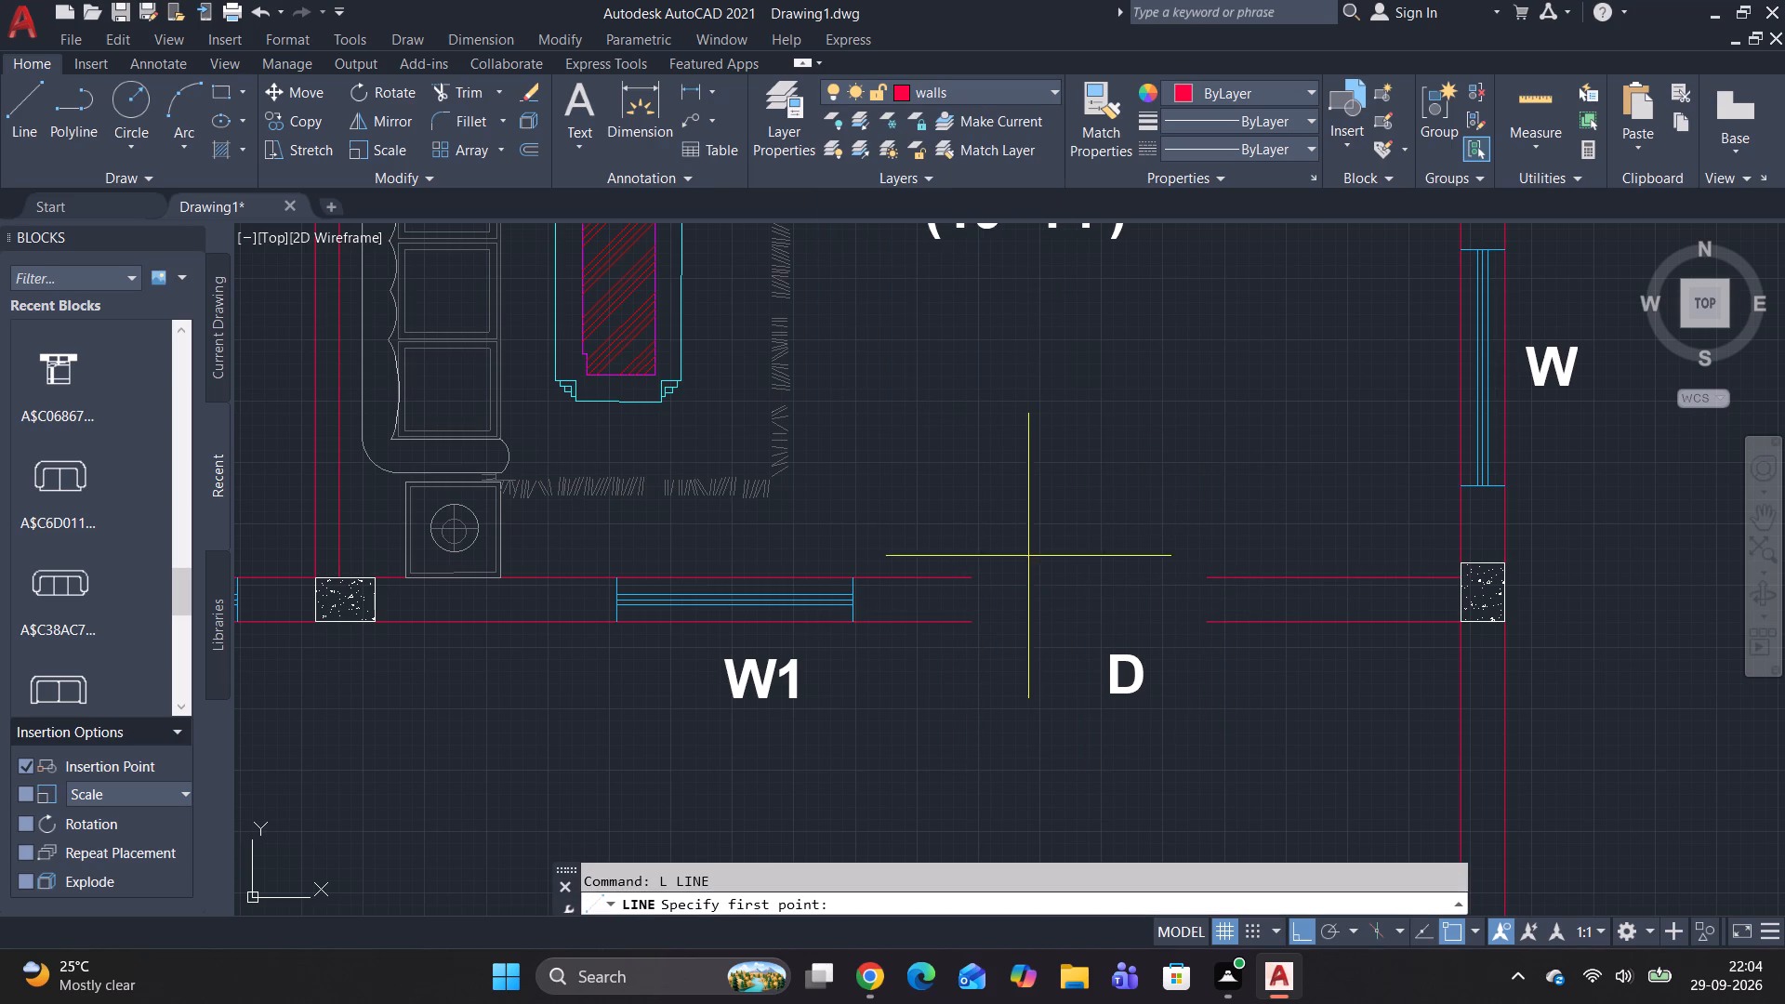
click(976, 574)
click(974, 626)
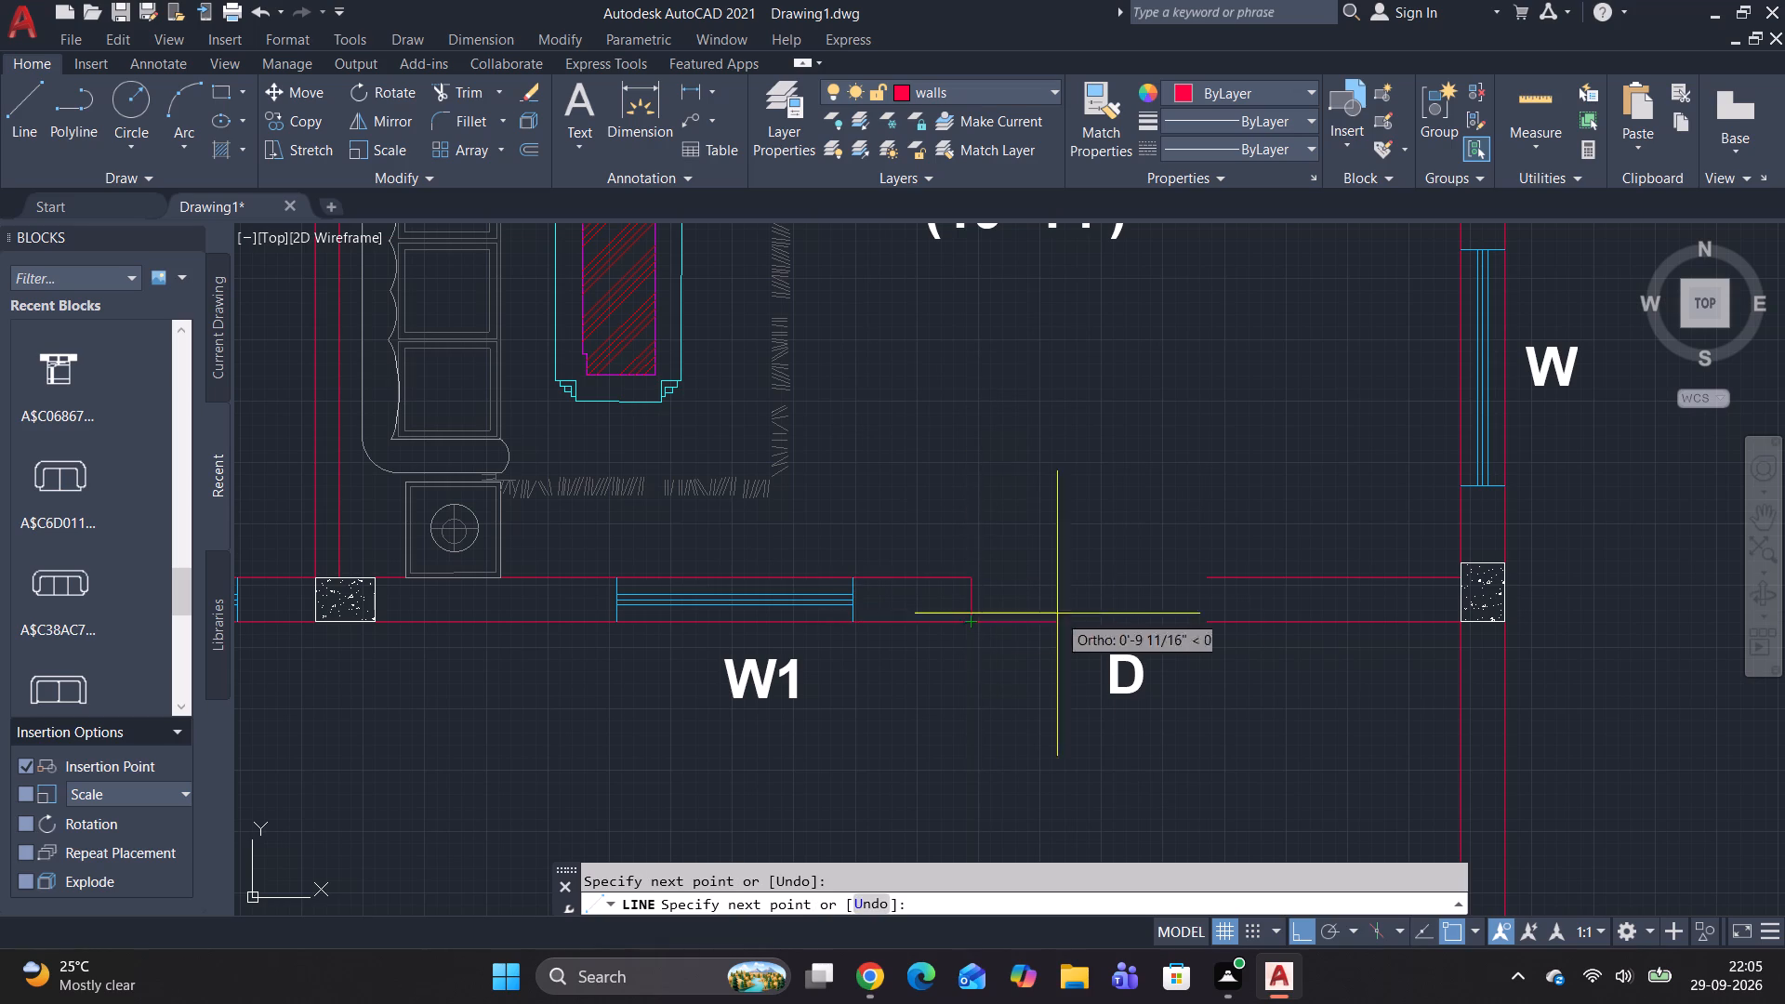
key(Escape)
Draw a line closing the wall end on the east side of the hall's south door opening.
key(space)
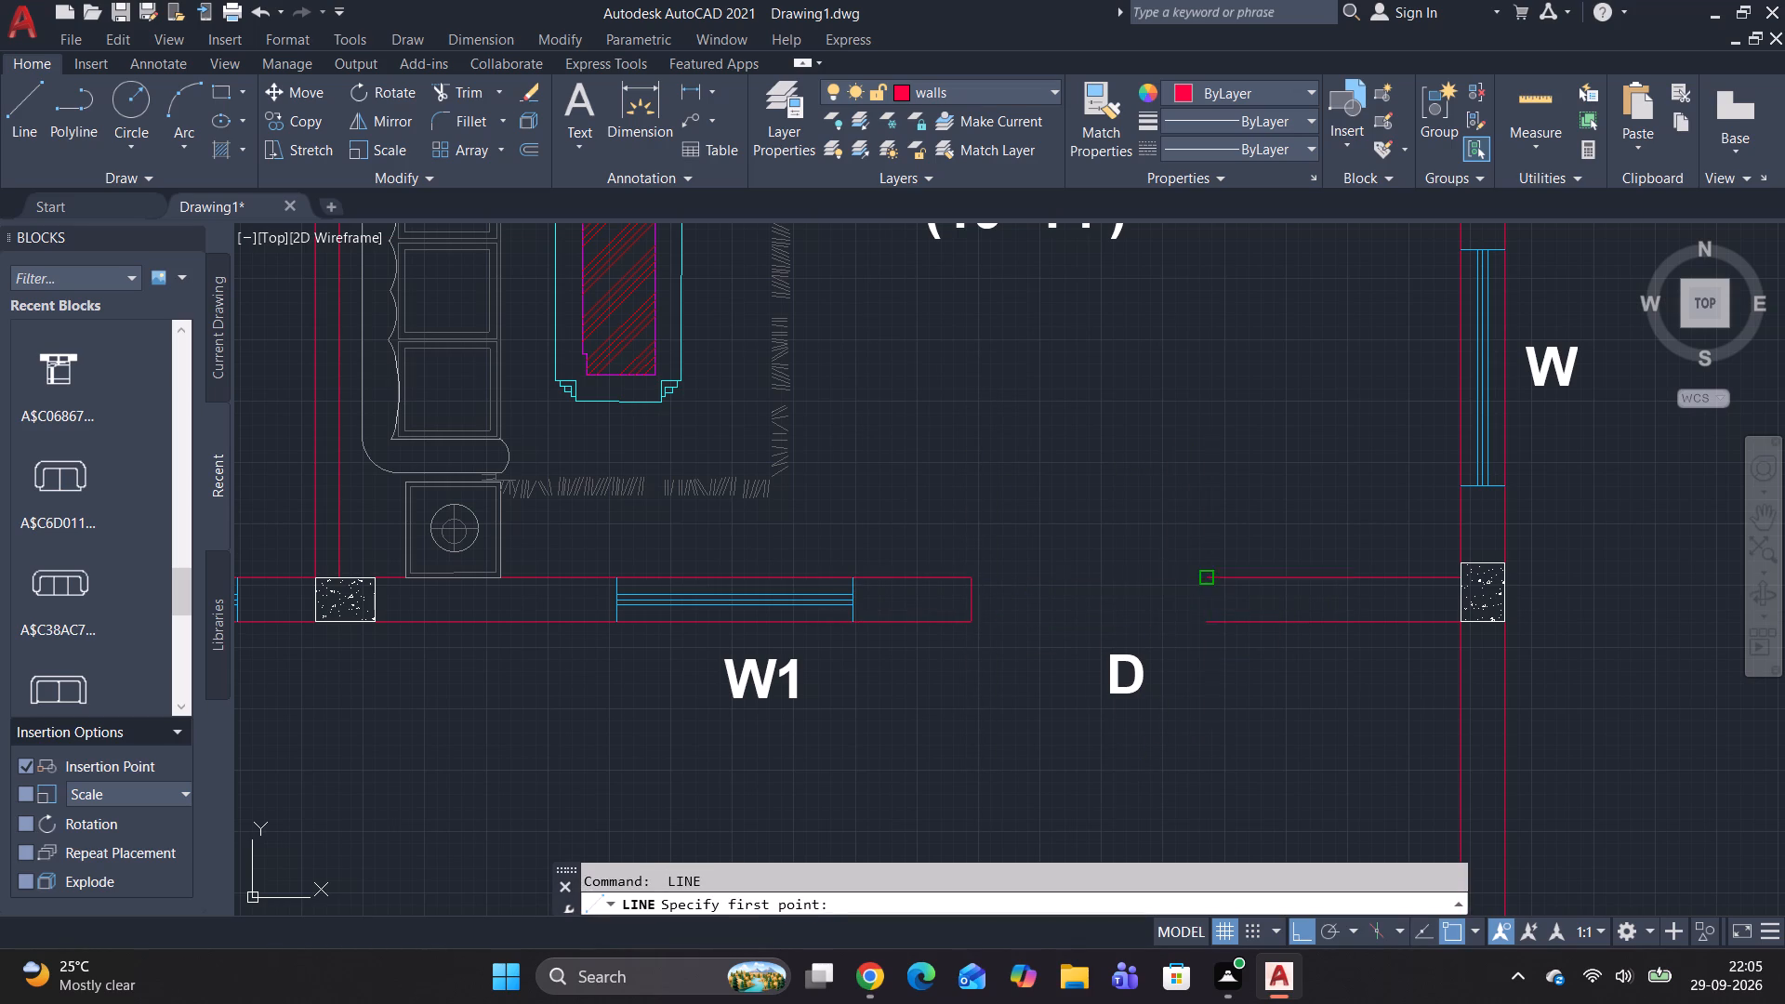
click(1207, 578)
click(1208, 627)
key(space)
key(space)
click(1141, 664)
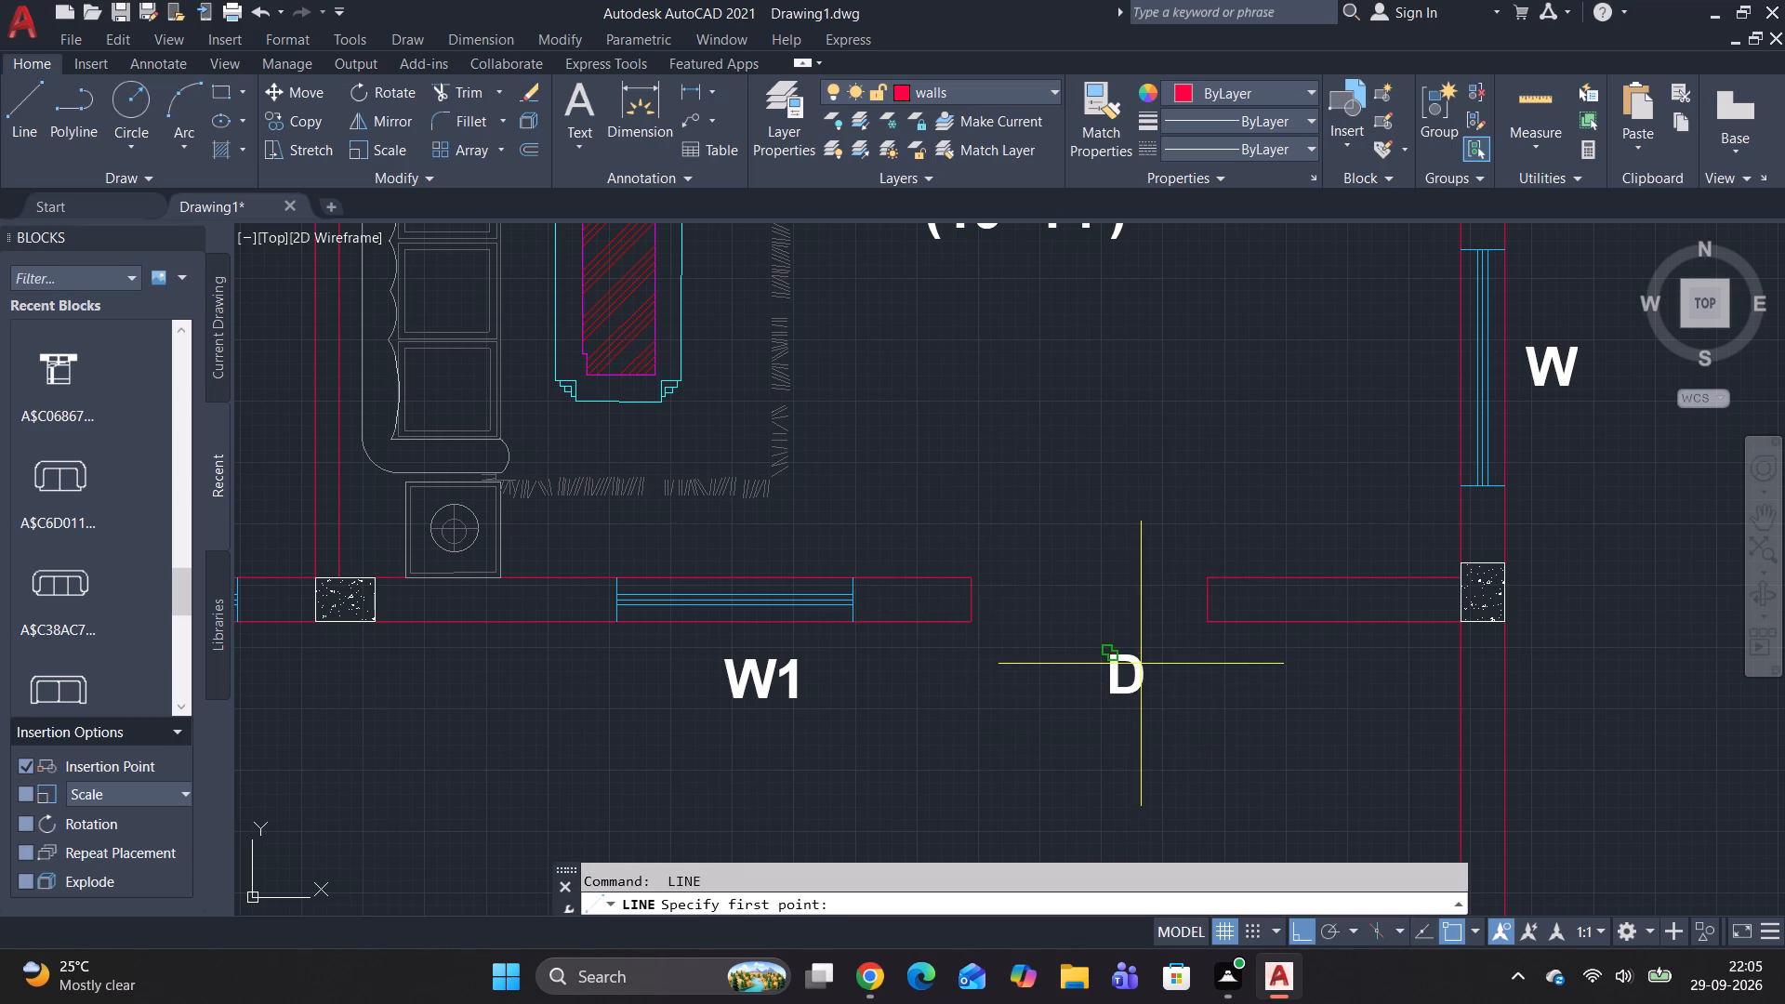
key(space)
key(space)
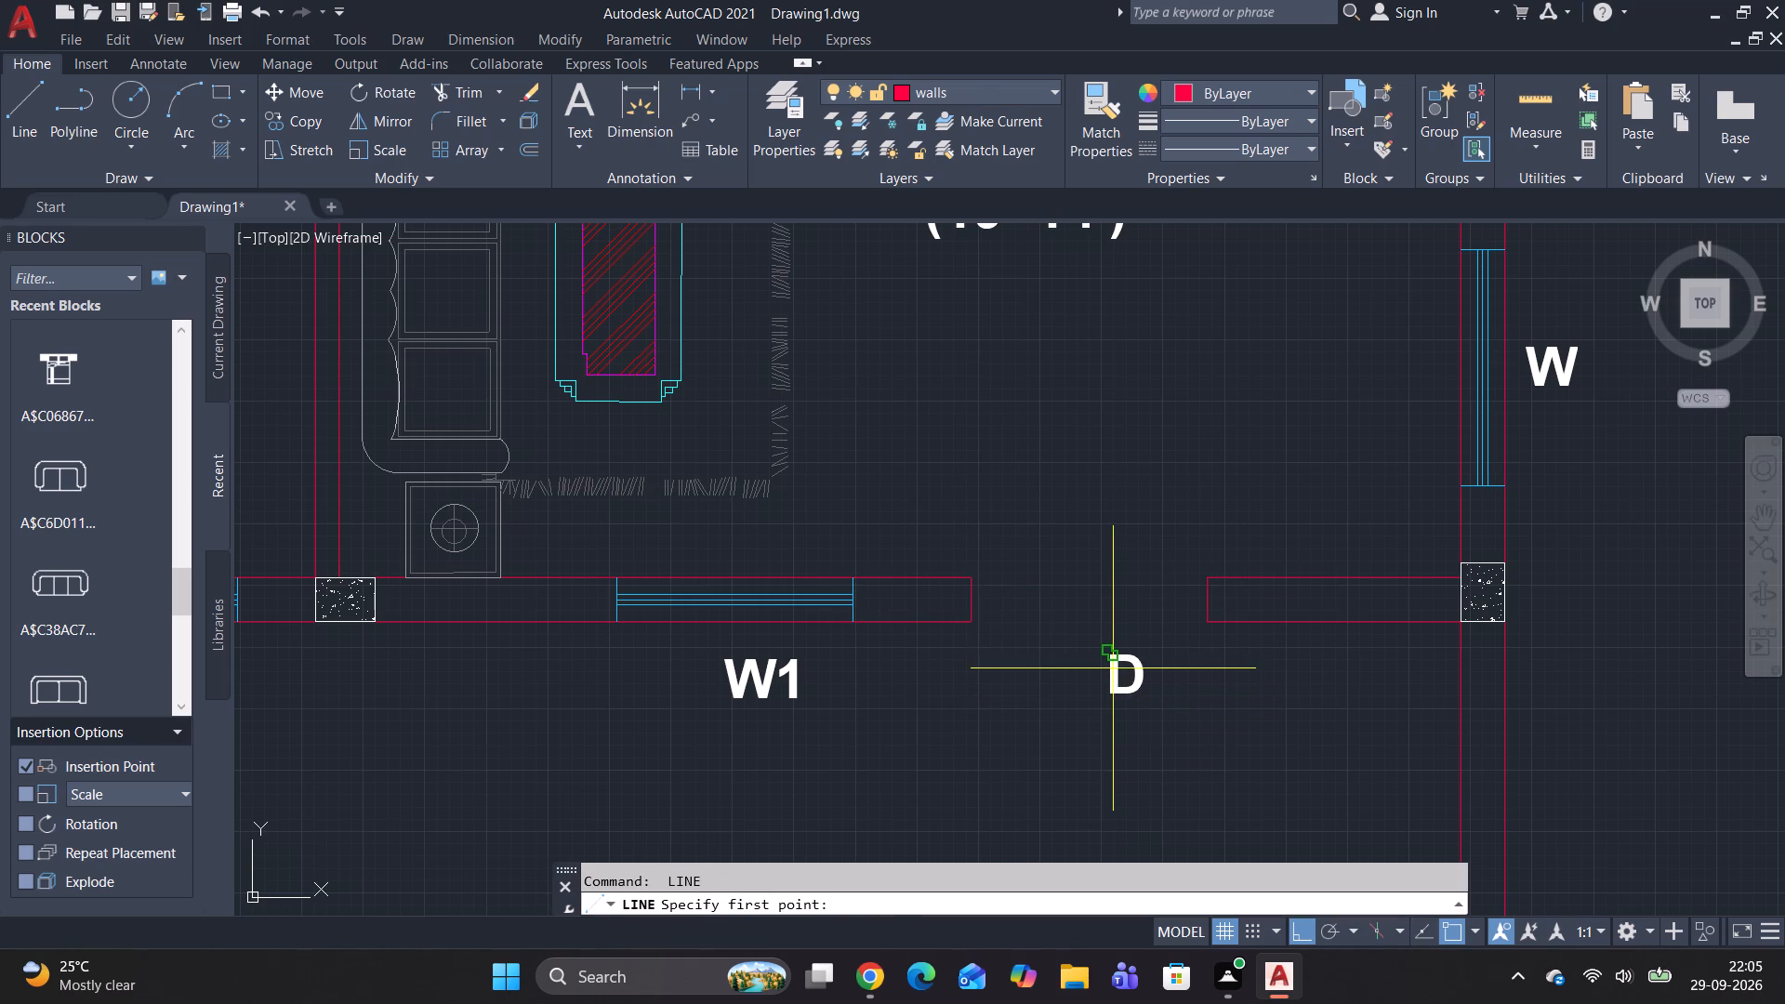
key(Escape)
key(Escape)
Move the D tag straight north into the hall's south door opening, by about 1'-1".
click(1113, 668)
text(M)
key(space)
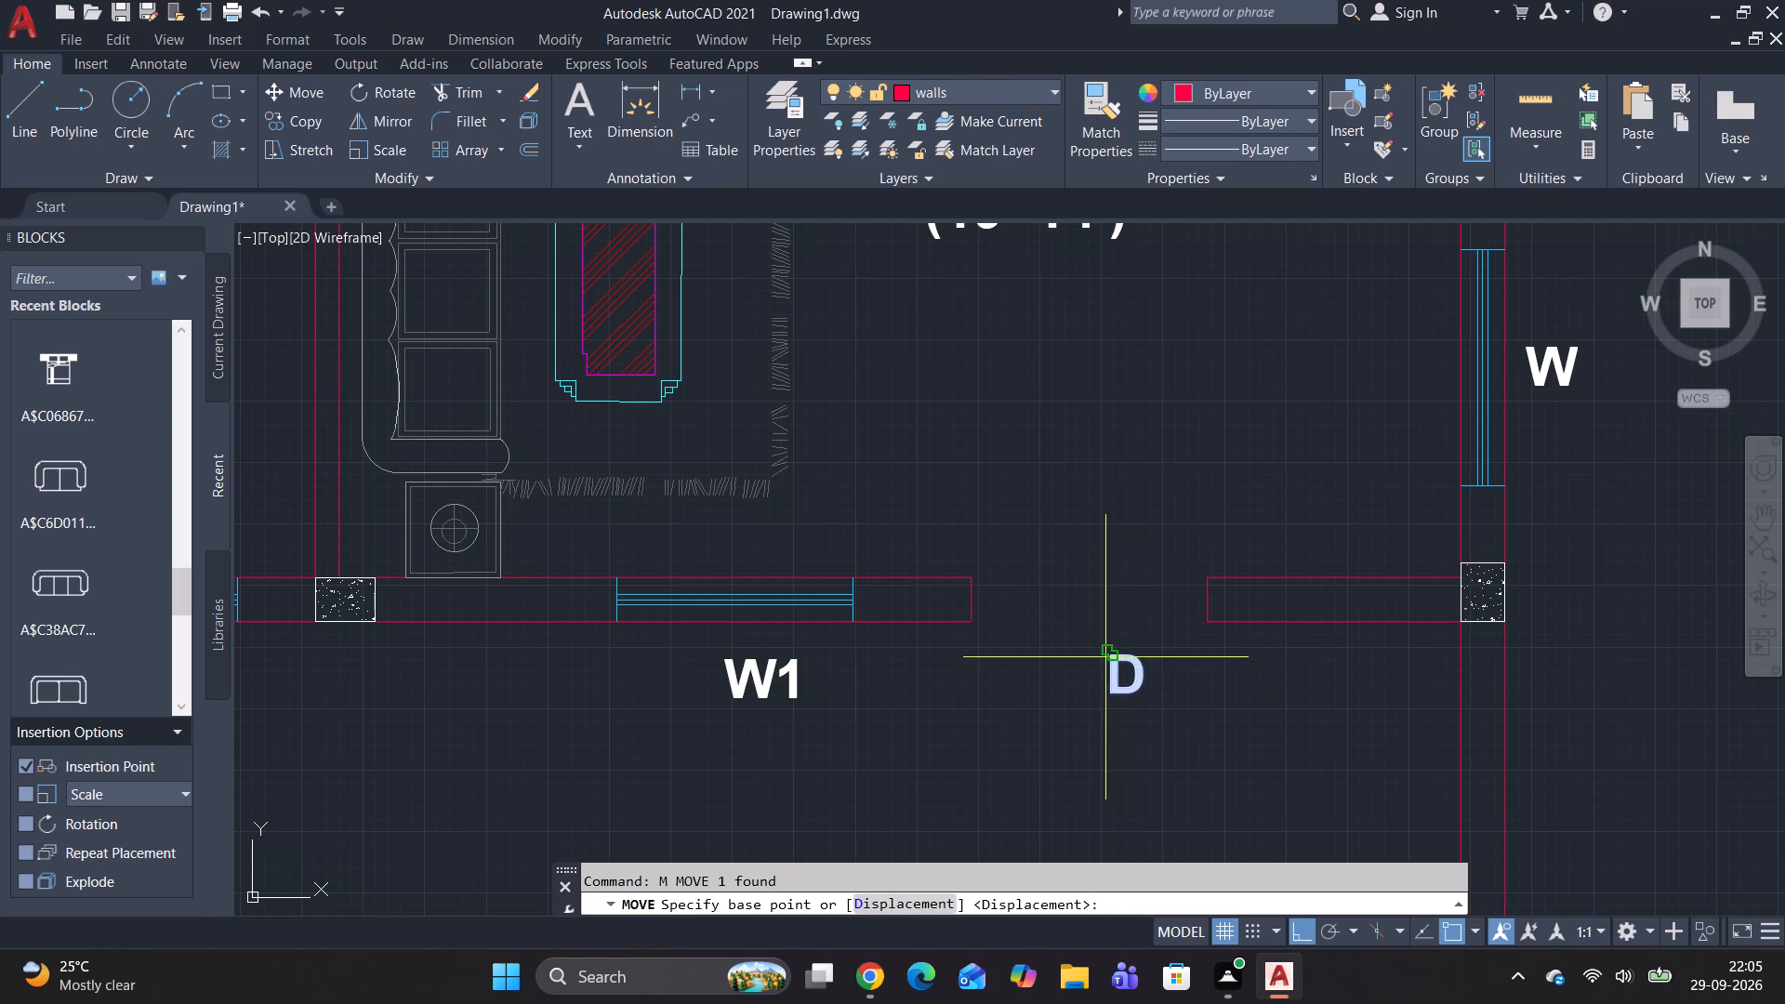
click(1105, 654)
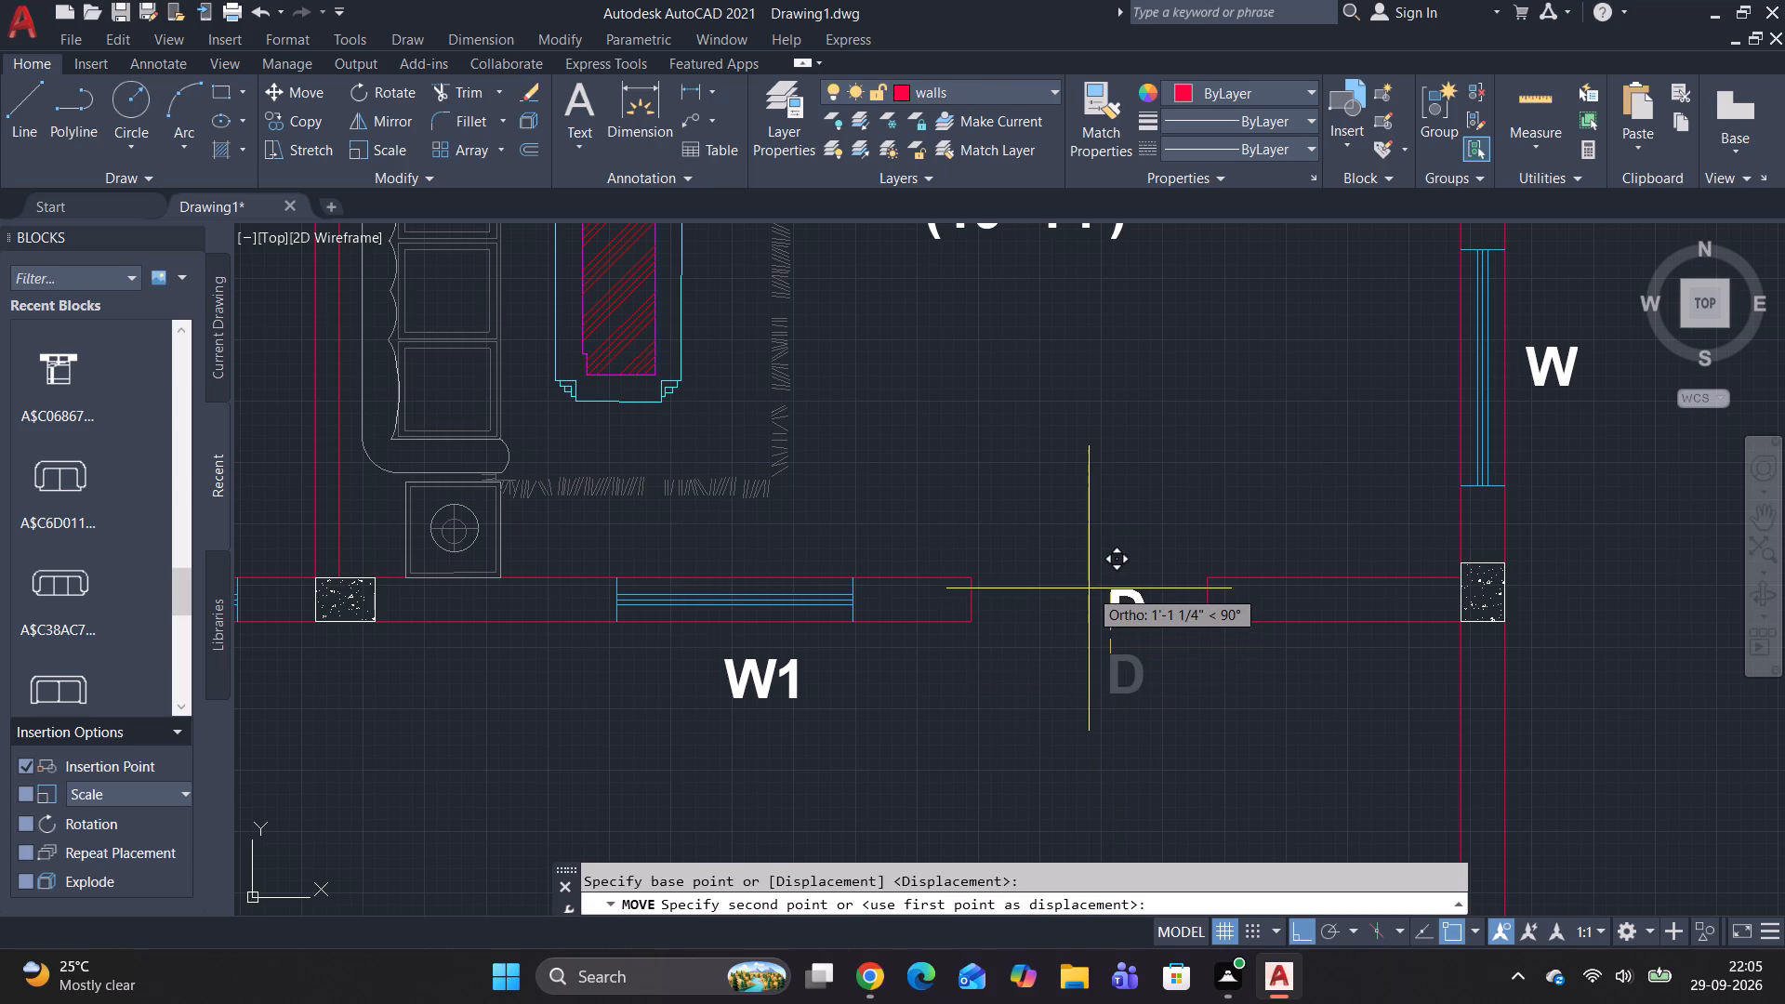
click(1089, 588)
Change the door tag in the hall's south opening to MD.
double_click(1127, 627)
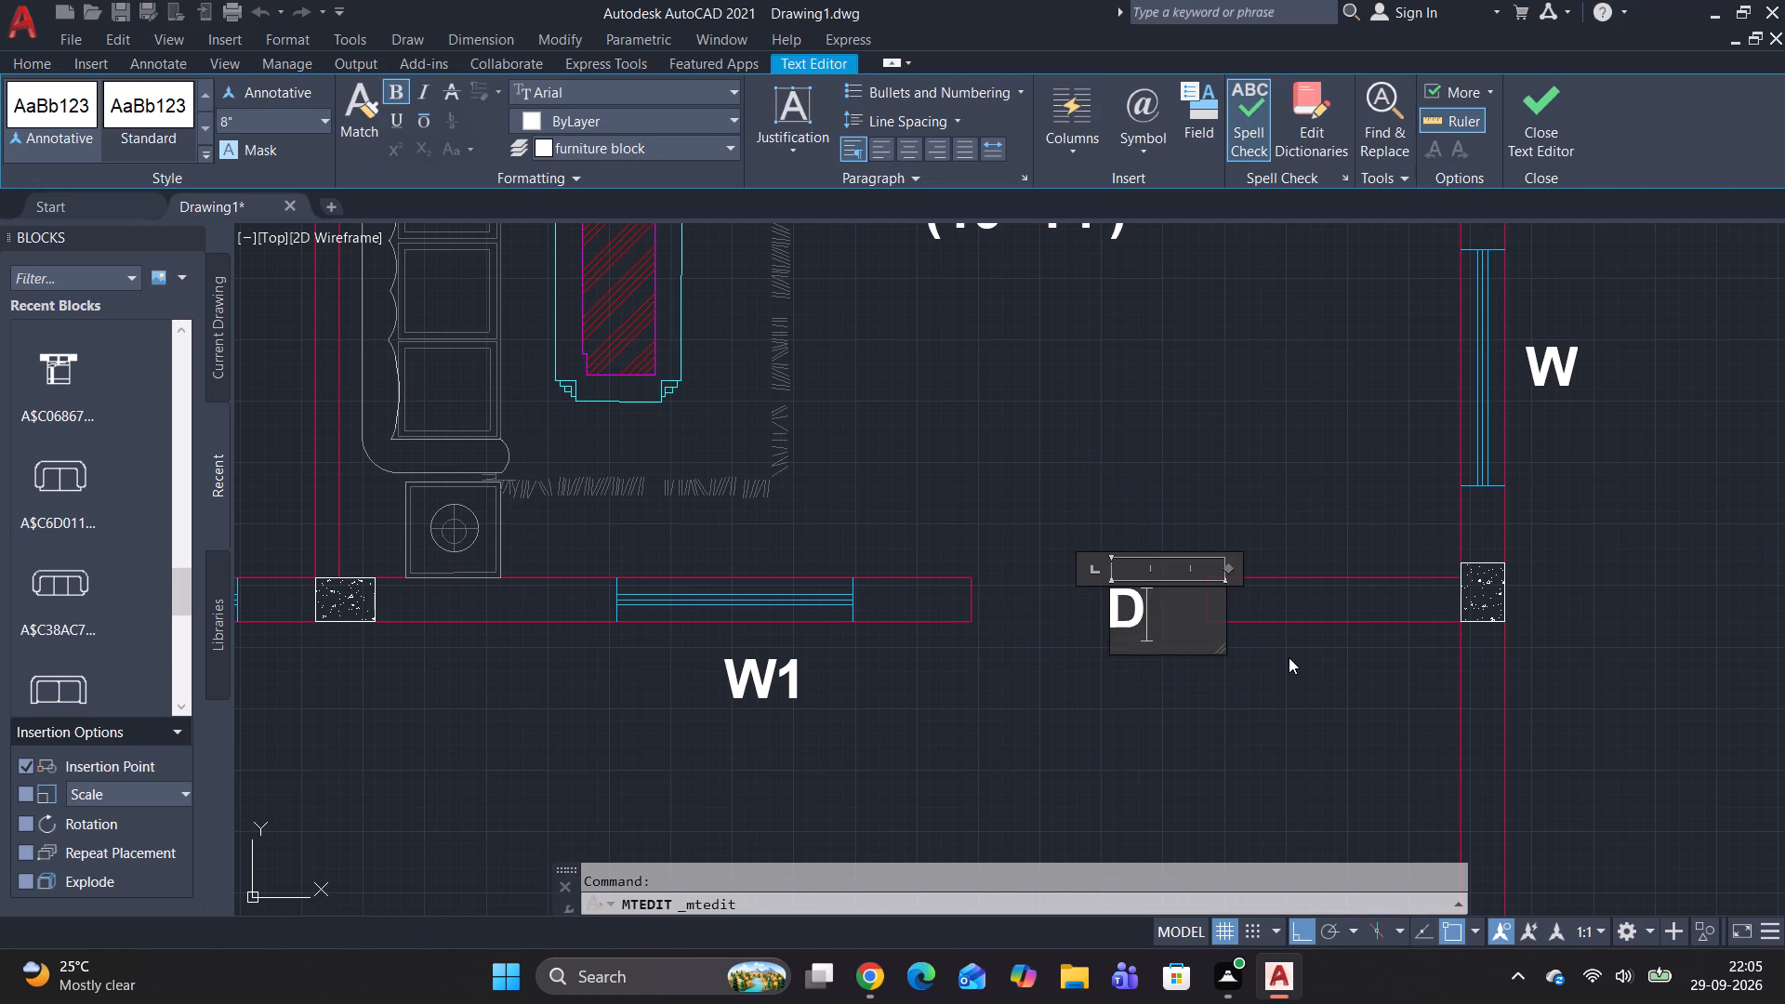
key(BackSpace)
text(MD)
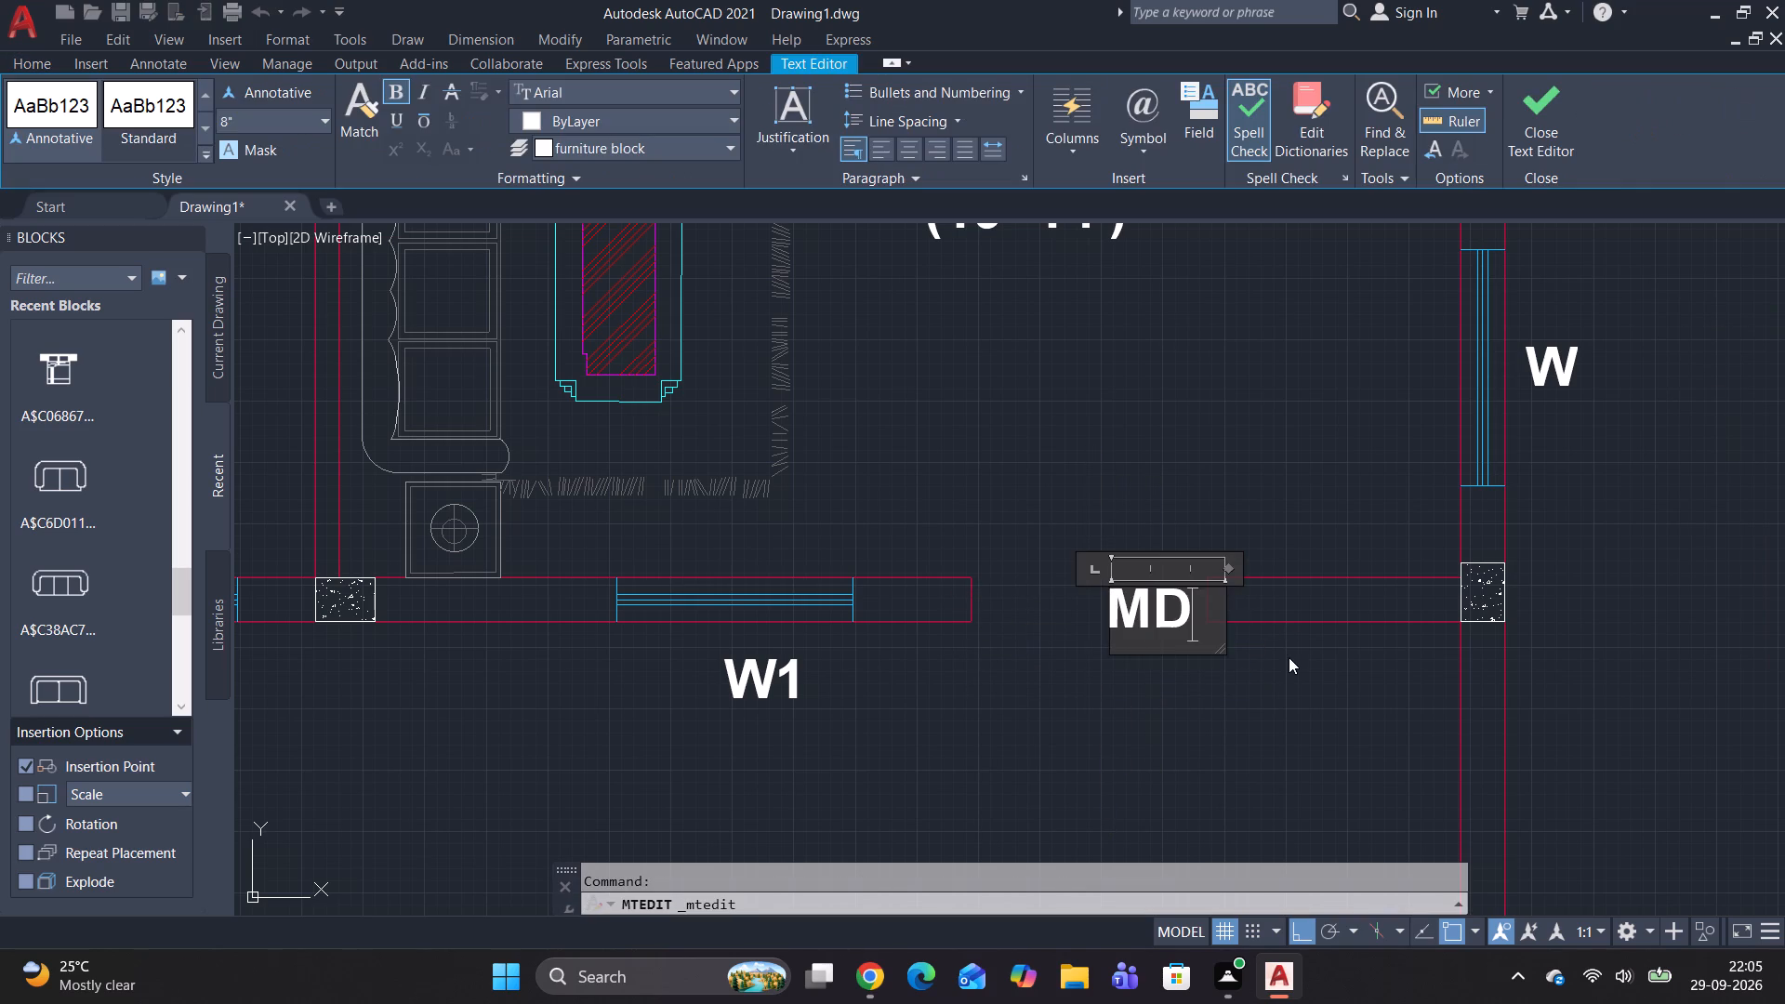
click(1205, 710)
Move the MD tag west to centre it within the hall's south door opening.
click(1134, 601)
key(m)
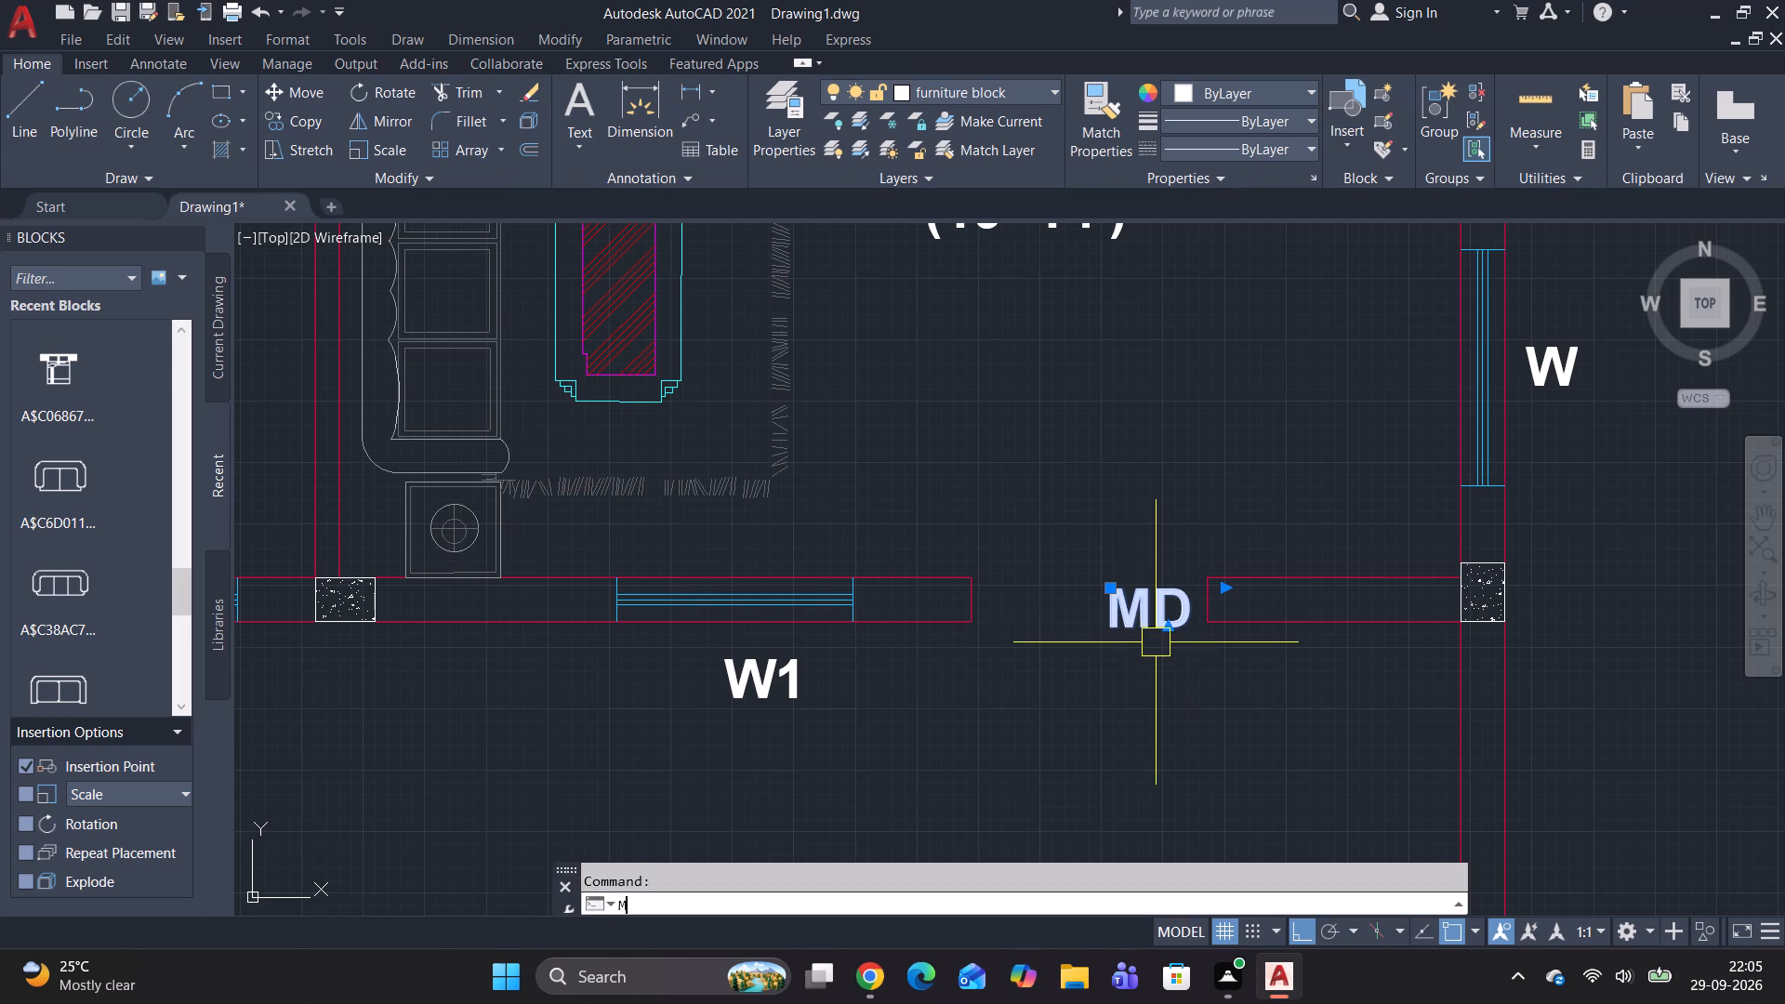
key(space)
click(1116, 610)
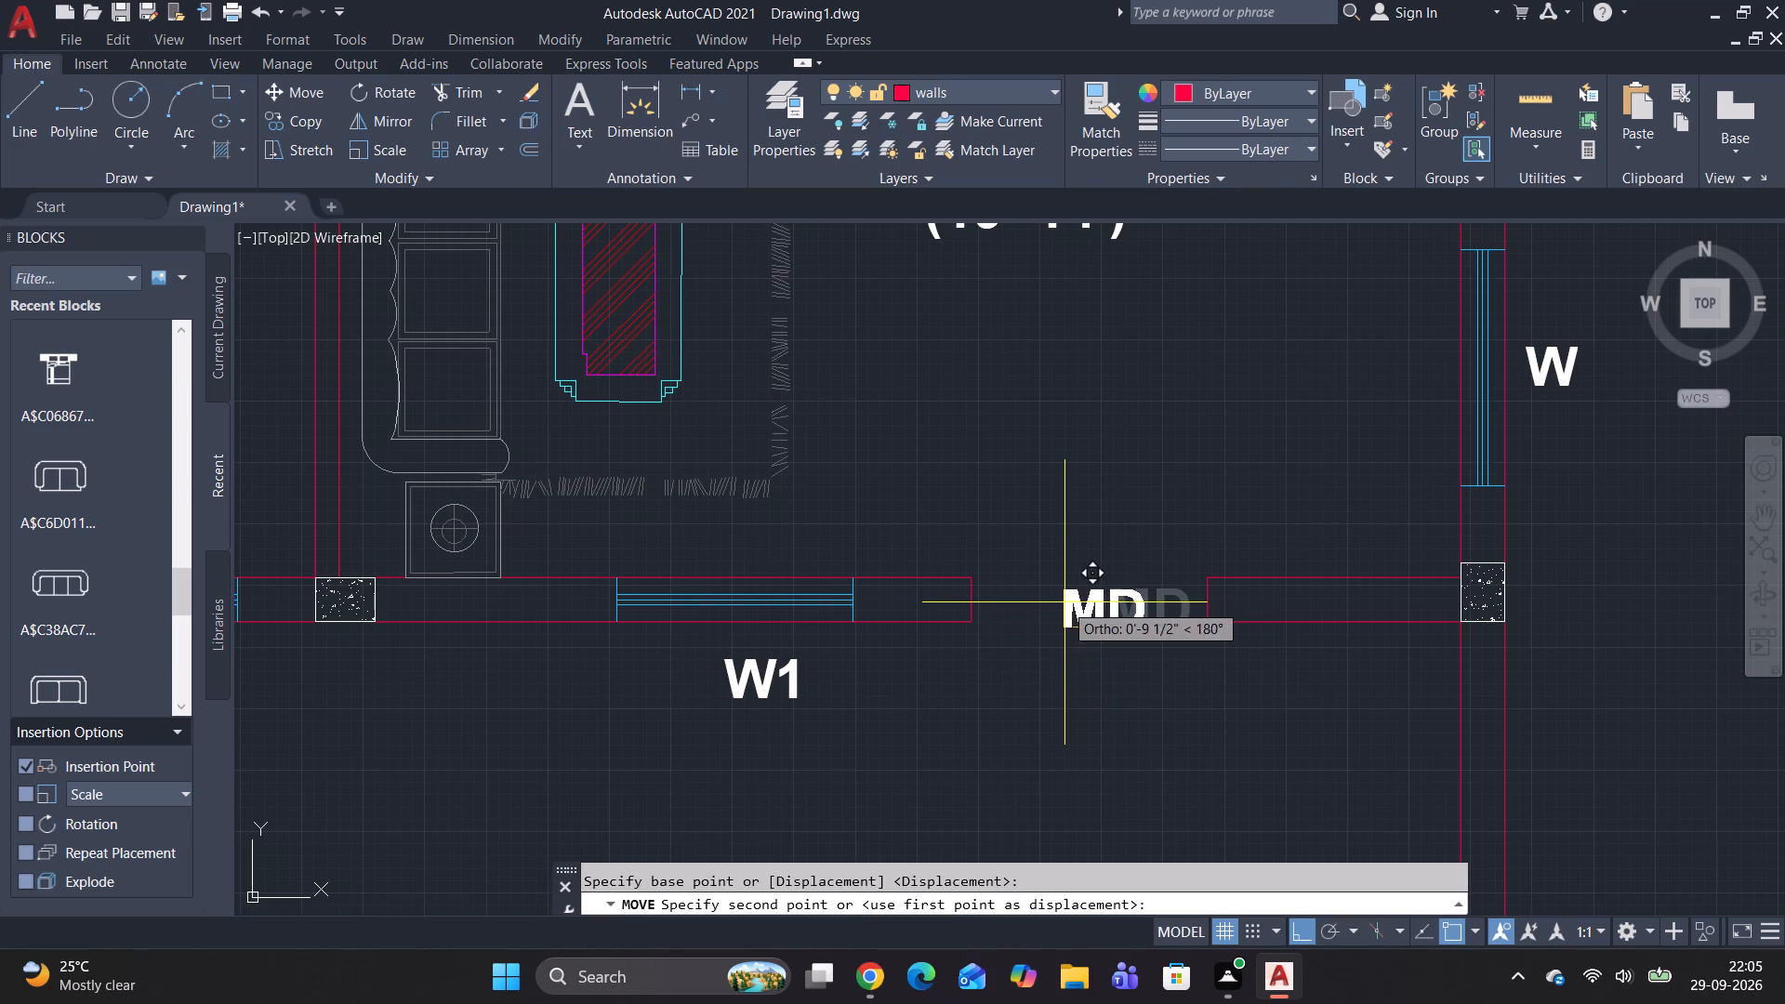
click(1046, 590)
Draw a short line across the outer wall's southeast corner, extending the south wall's inner line to the outer face.
scroll(1145, 615, down, 3)
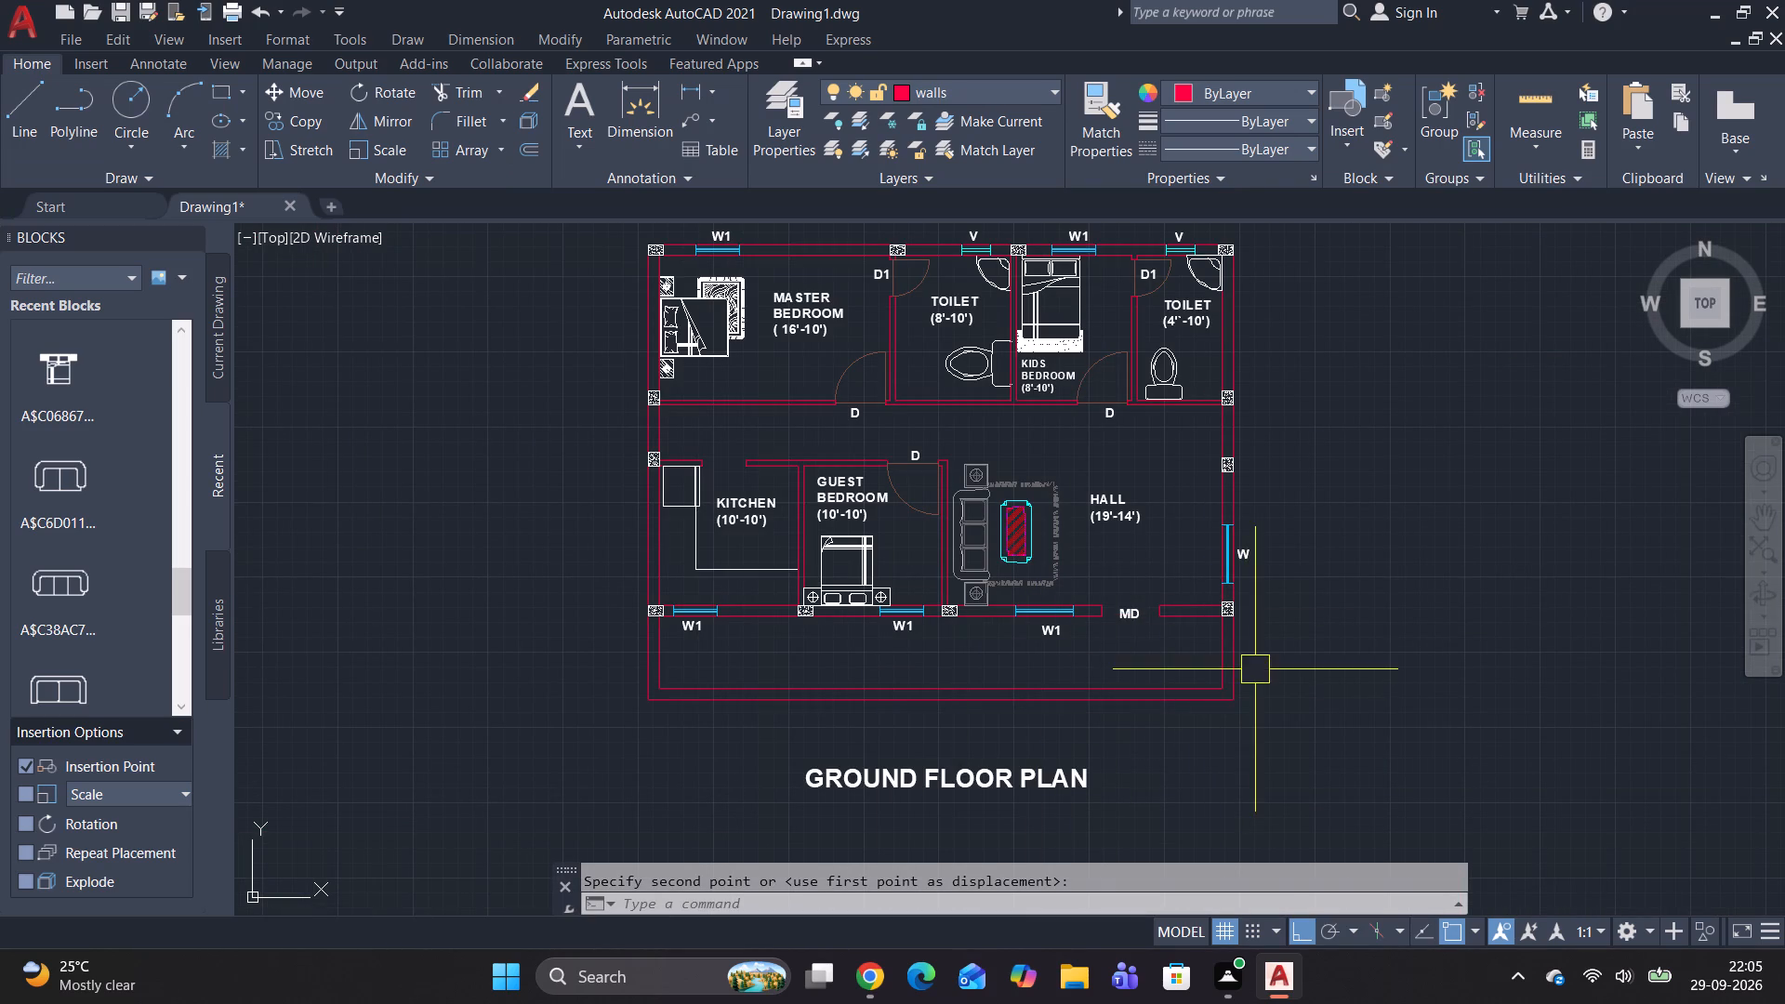
scroll(1255, 669, up, 2)
key(l)
key(space)
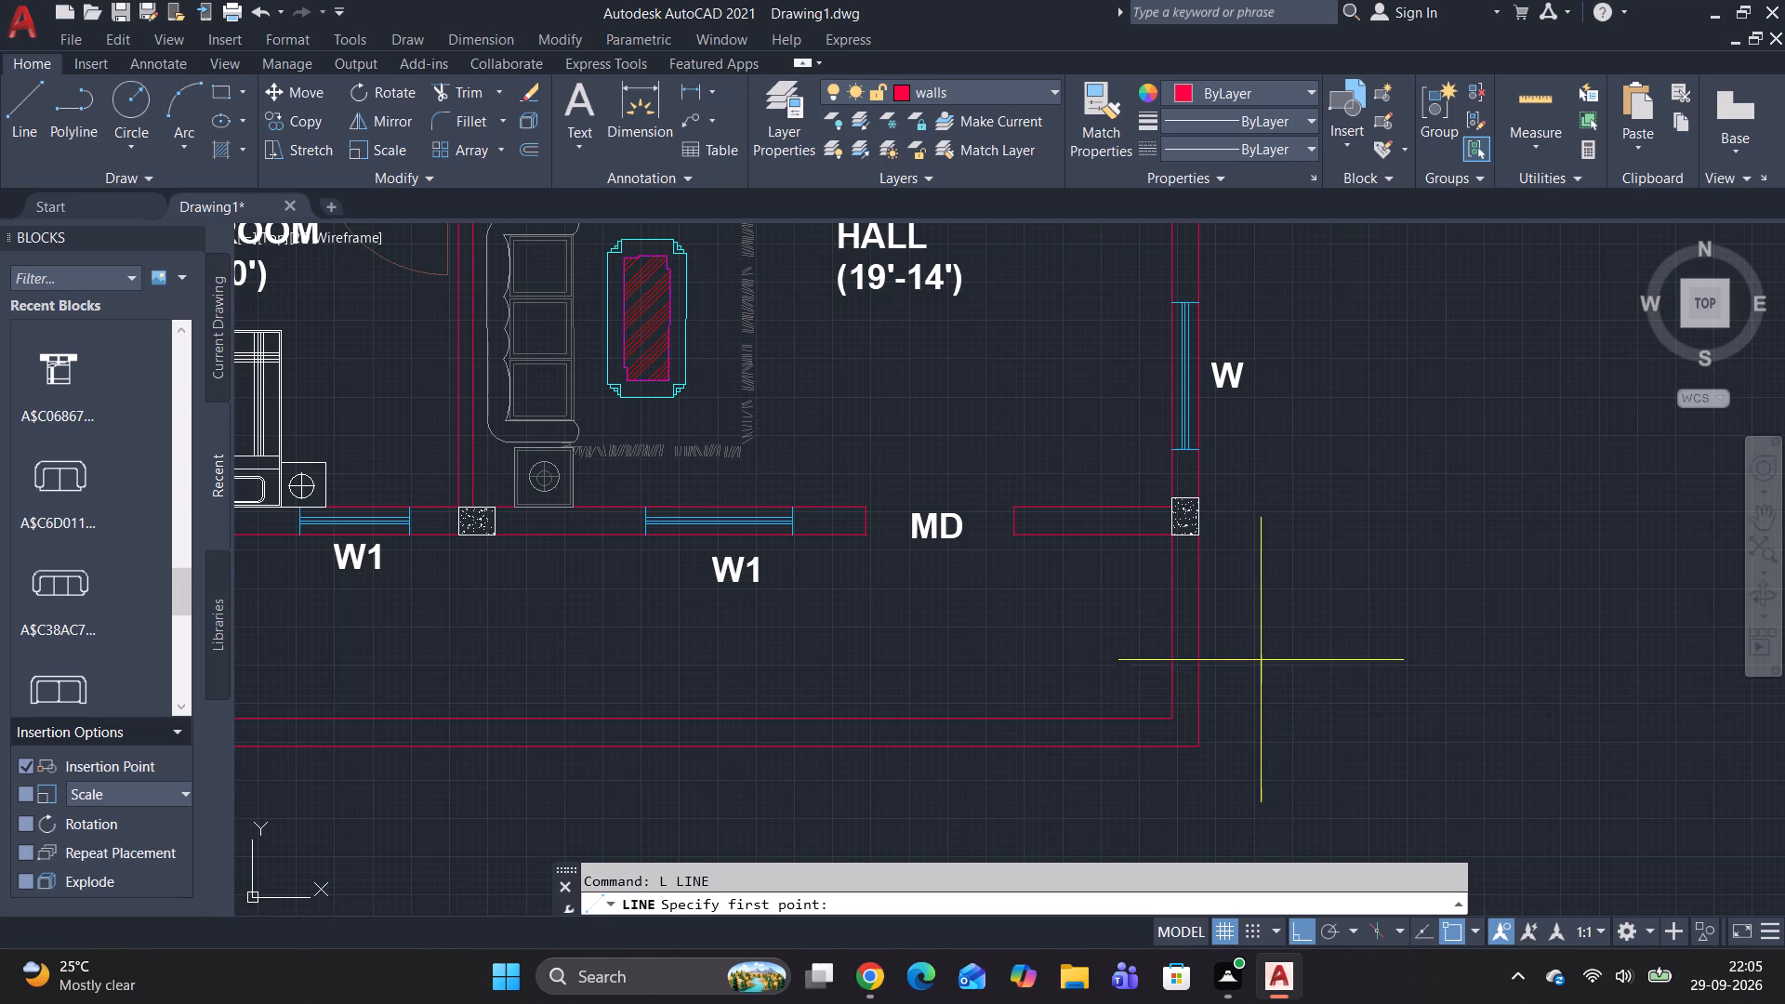
click(1163, 719)
click(1194, 720)
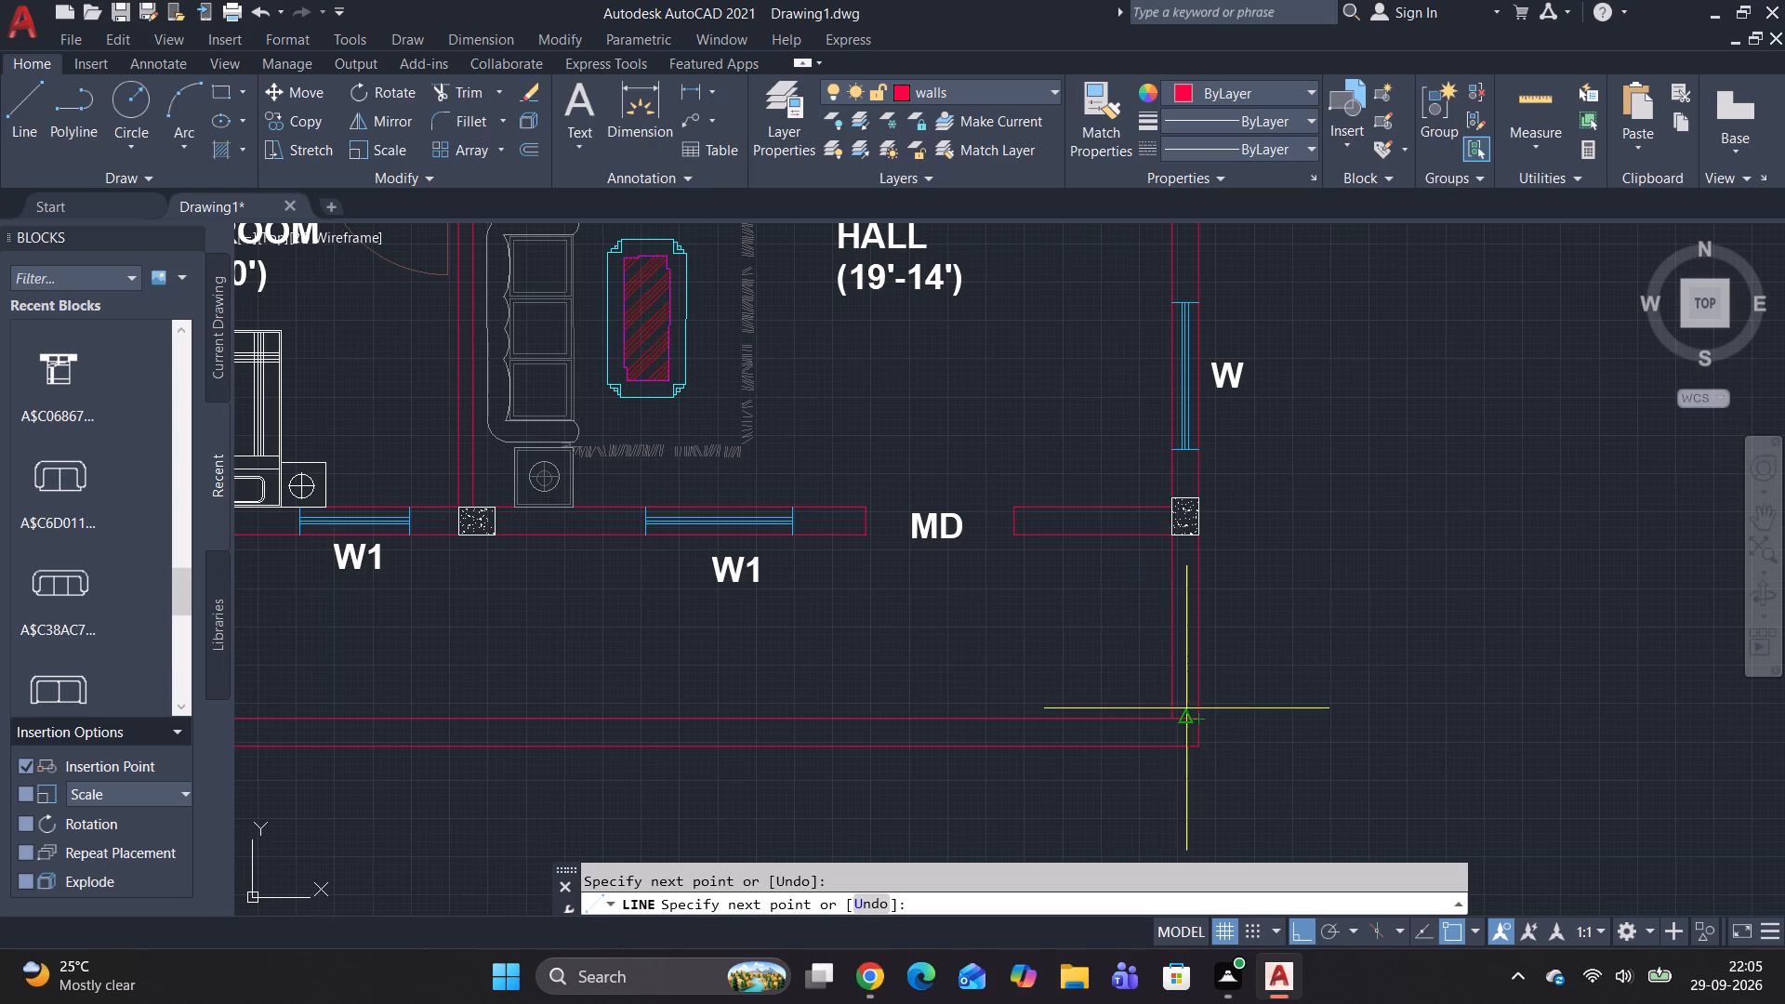
key(Escape)
key(Escape)
key(Escape)
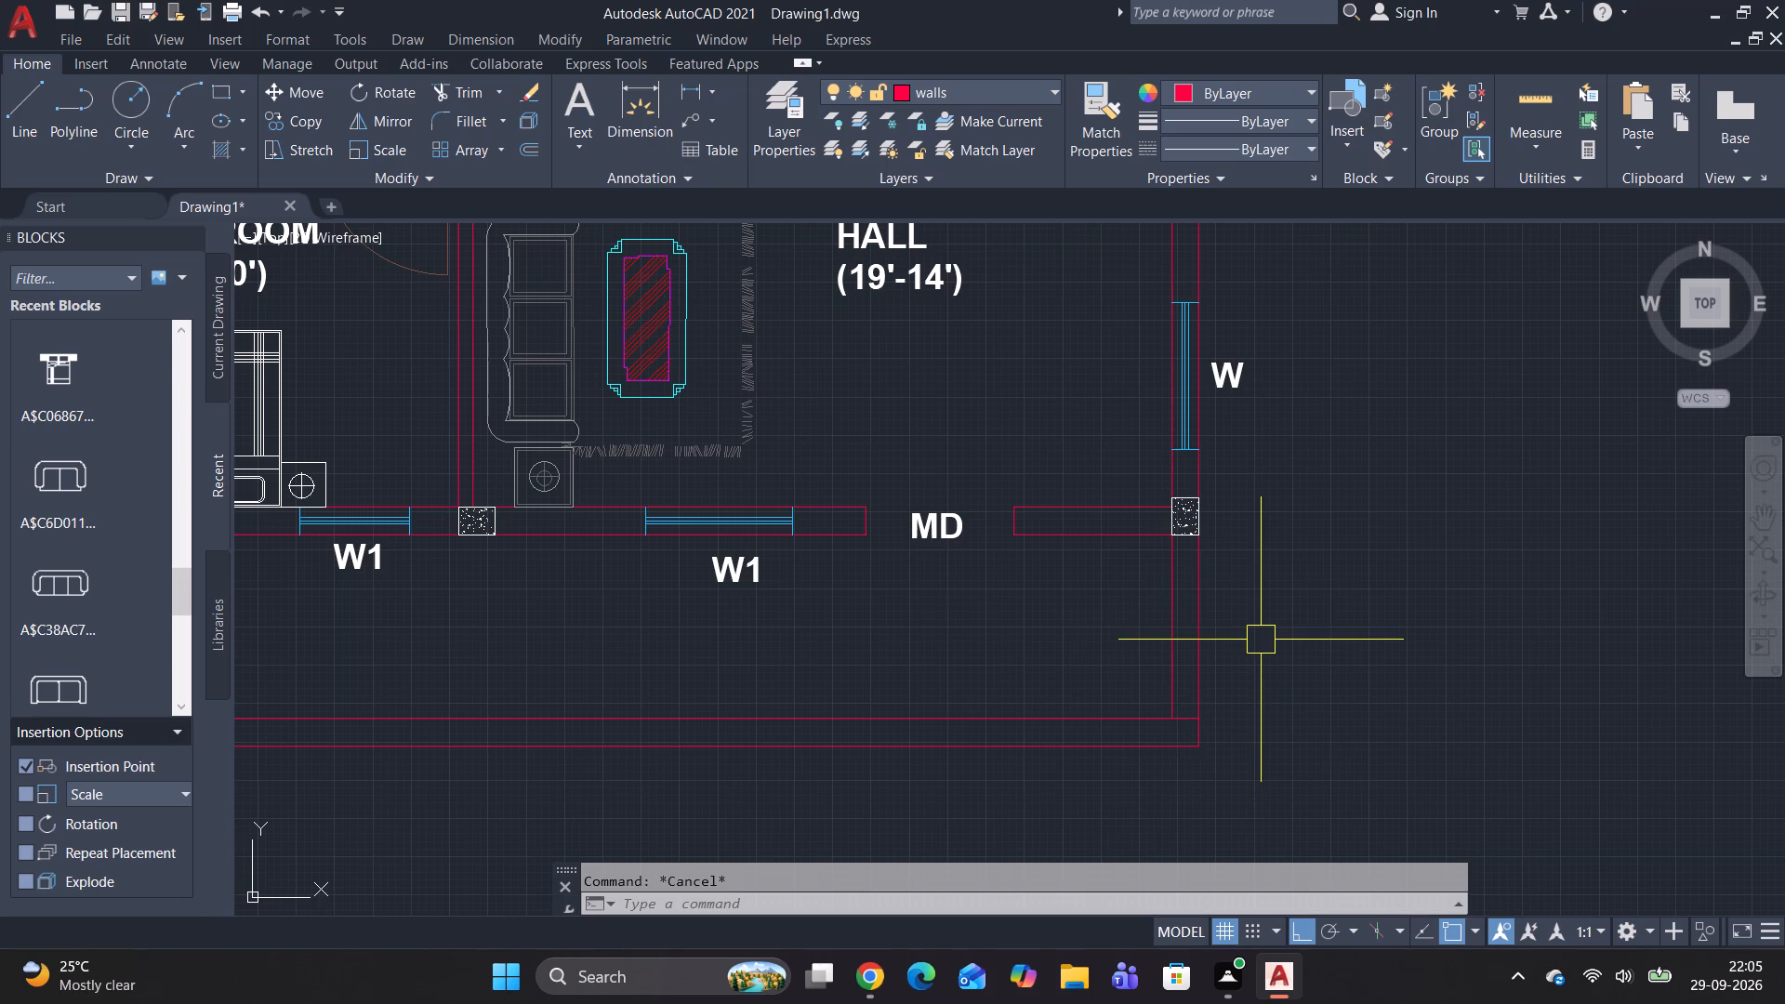
Trim both lines of the east outer wall between the hall's southeast column and the southernmost wall.
text(TR)
key(space)
drag(1305, 628, 1117, 649)
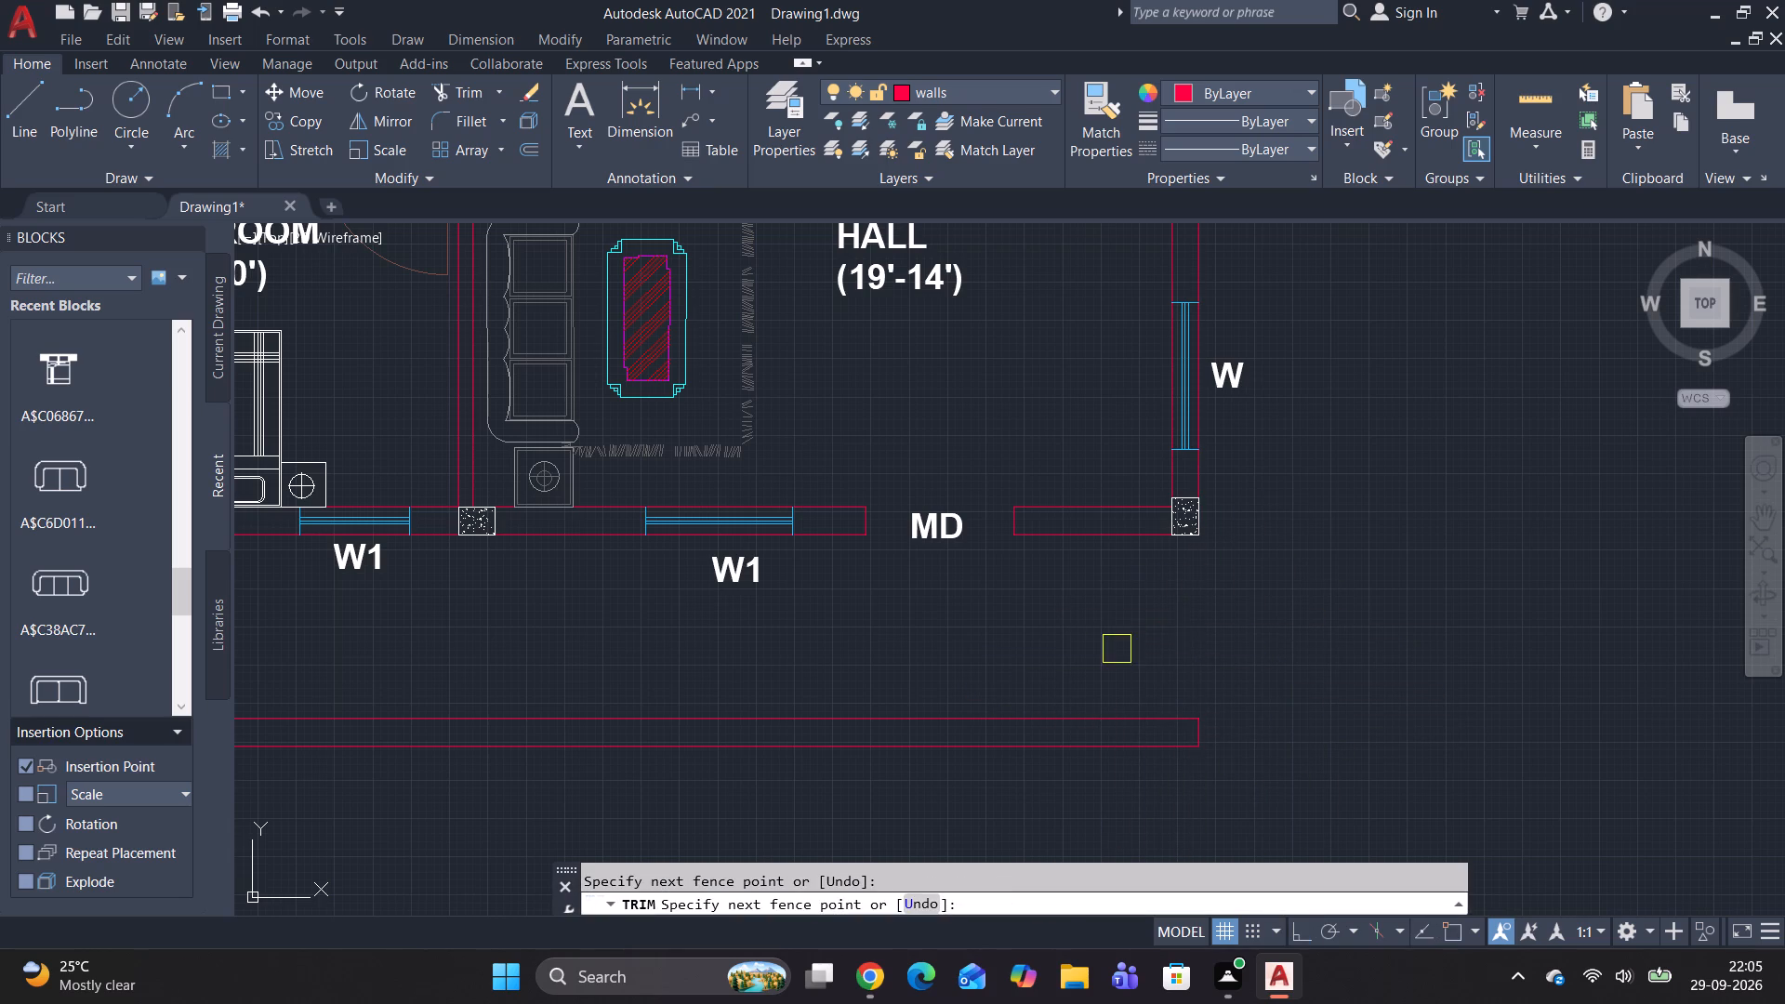
scroll(1331, 607, down, 1)
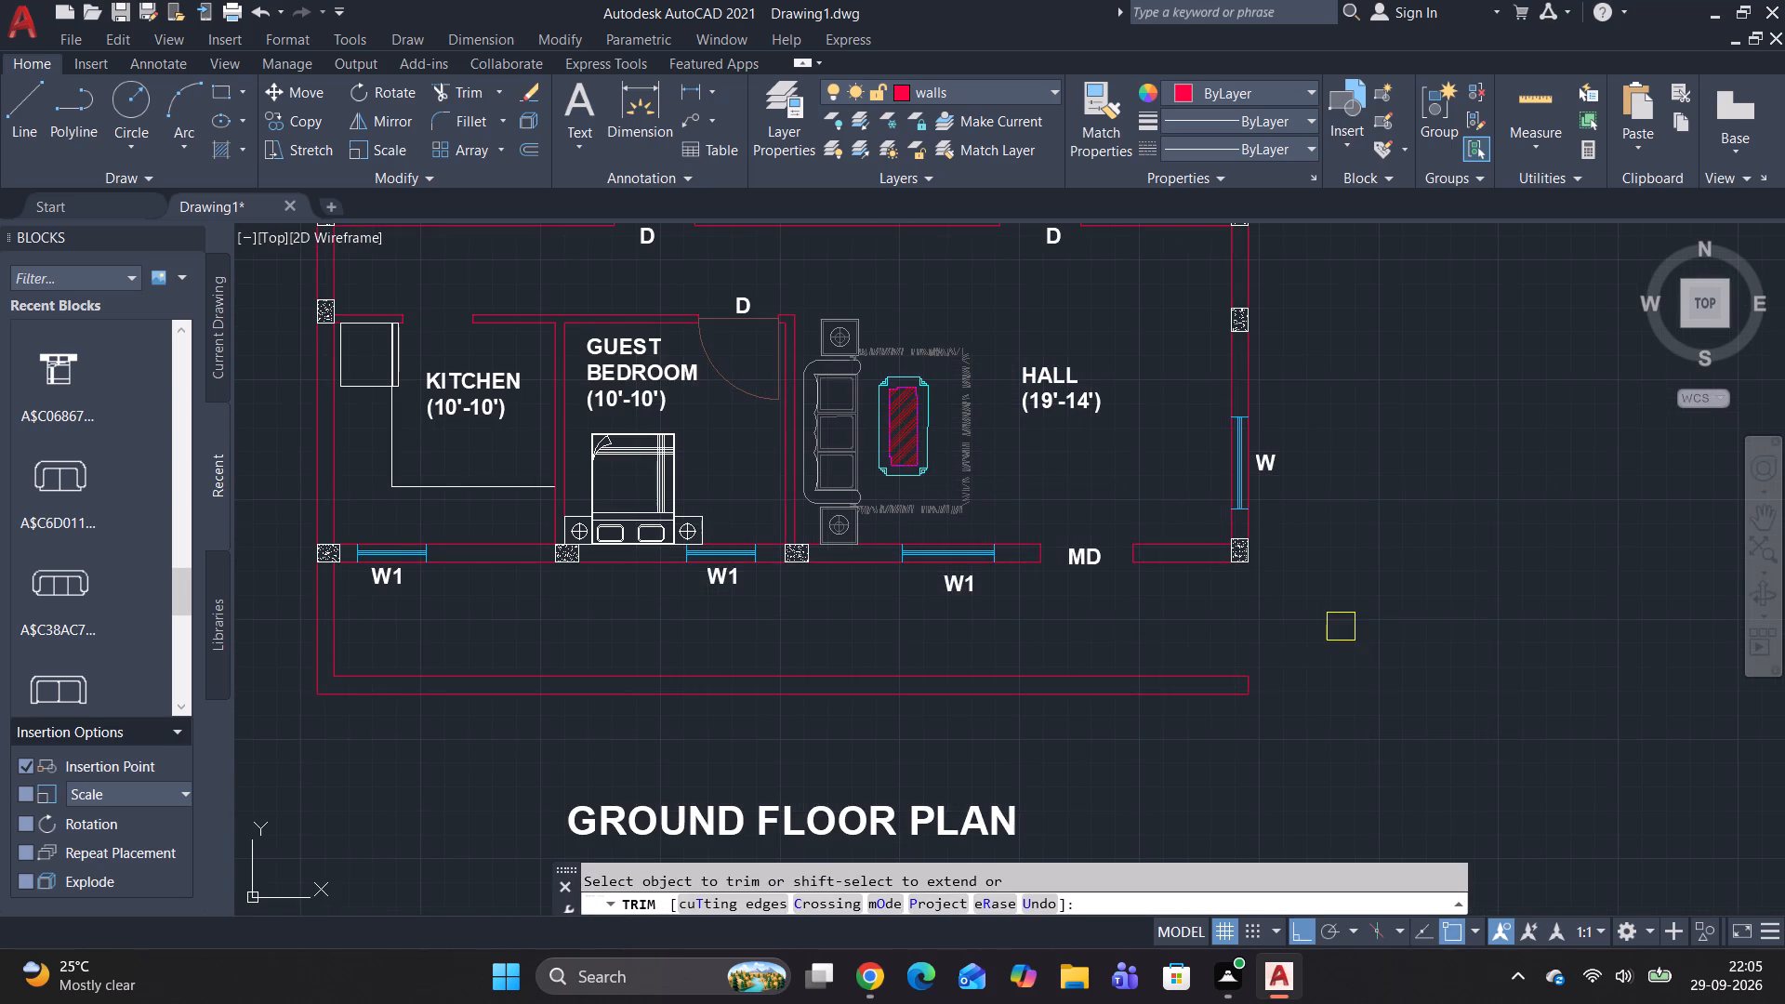
scroll(1343, 632, down, 2)
middle_drag(1343, 632, 1316, 687)
scroll(1173, 601, up, 2)
middle_drag(1277, 548, 1136, 635)
scroll(1116, 609, down, 1)
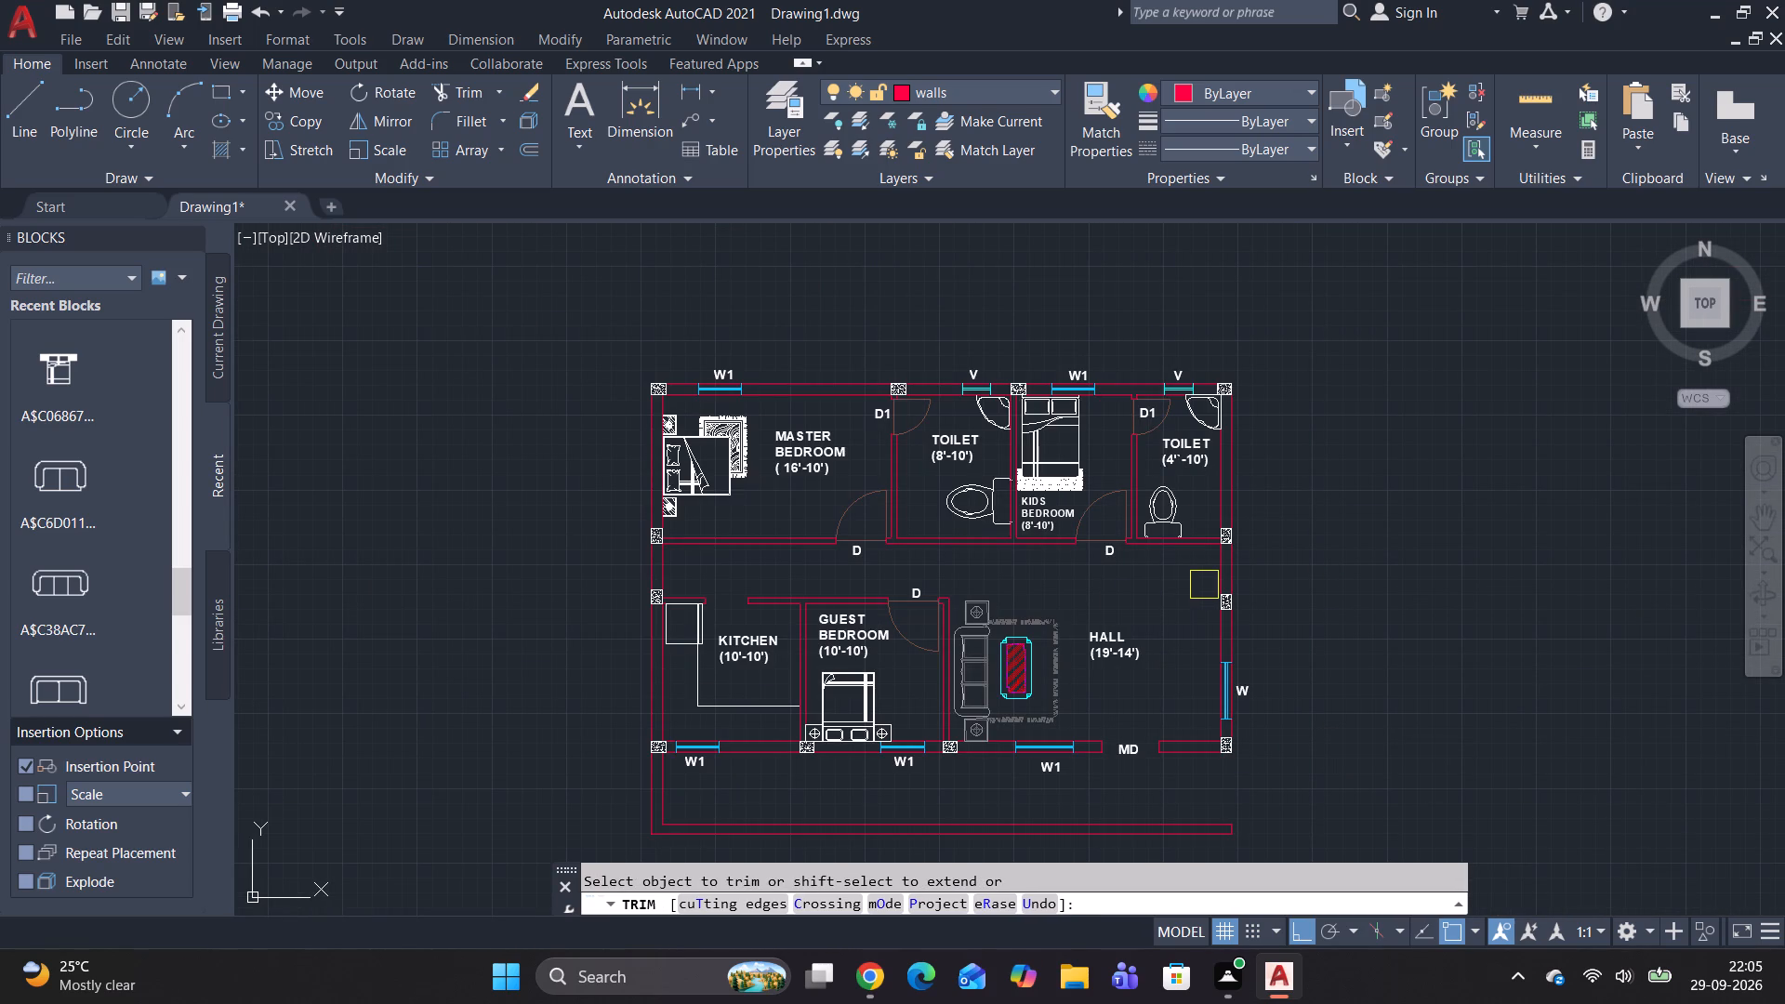
key(space)
Place a multiline text box in the empty space east of the ground floor plan.
scroll(715, 659, up, 1)
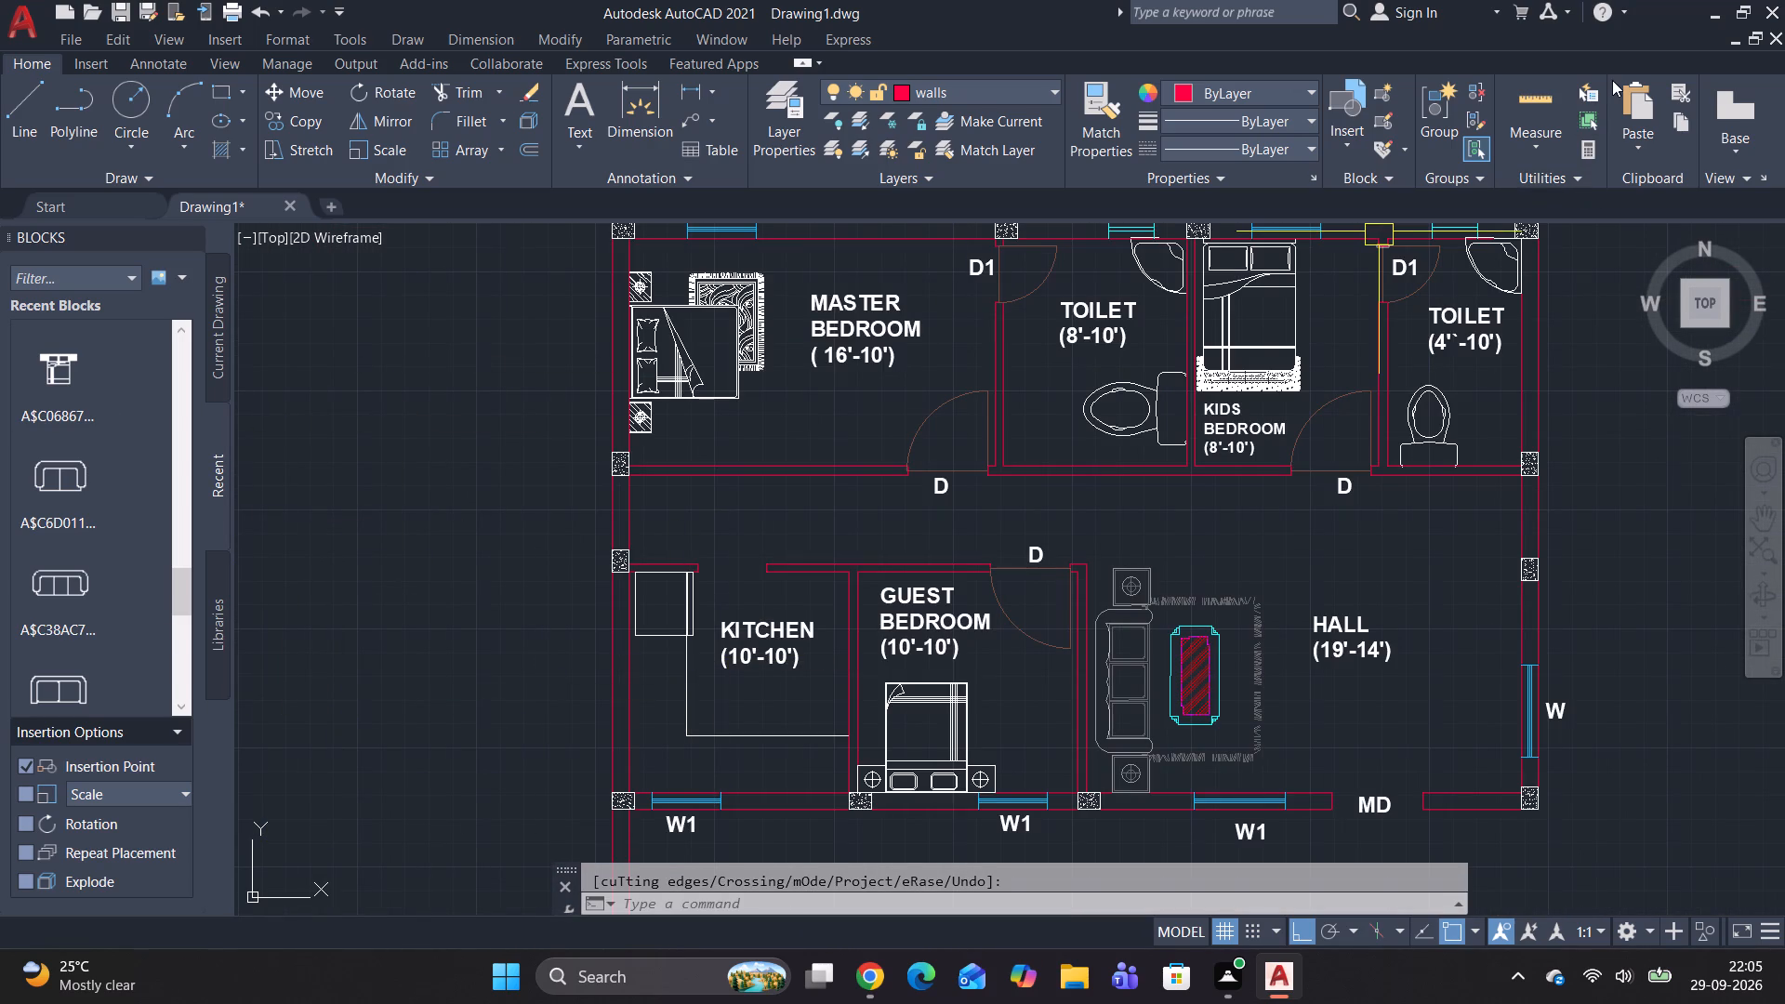
scroll(1373, 358, down, 1)
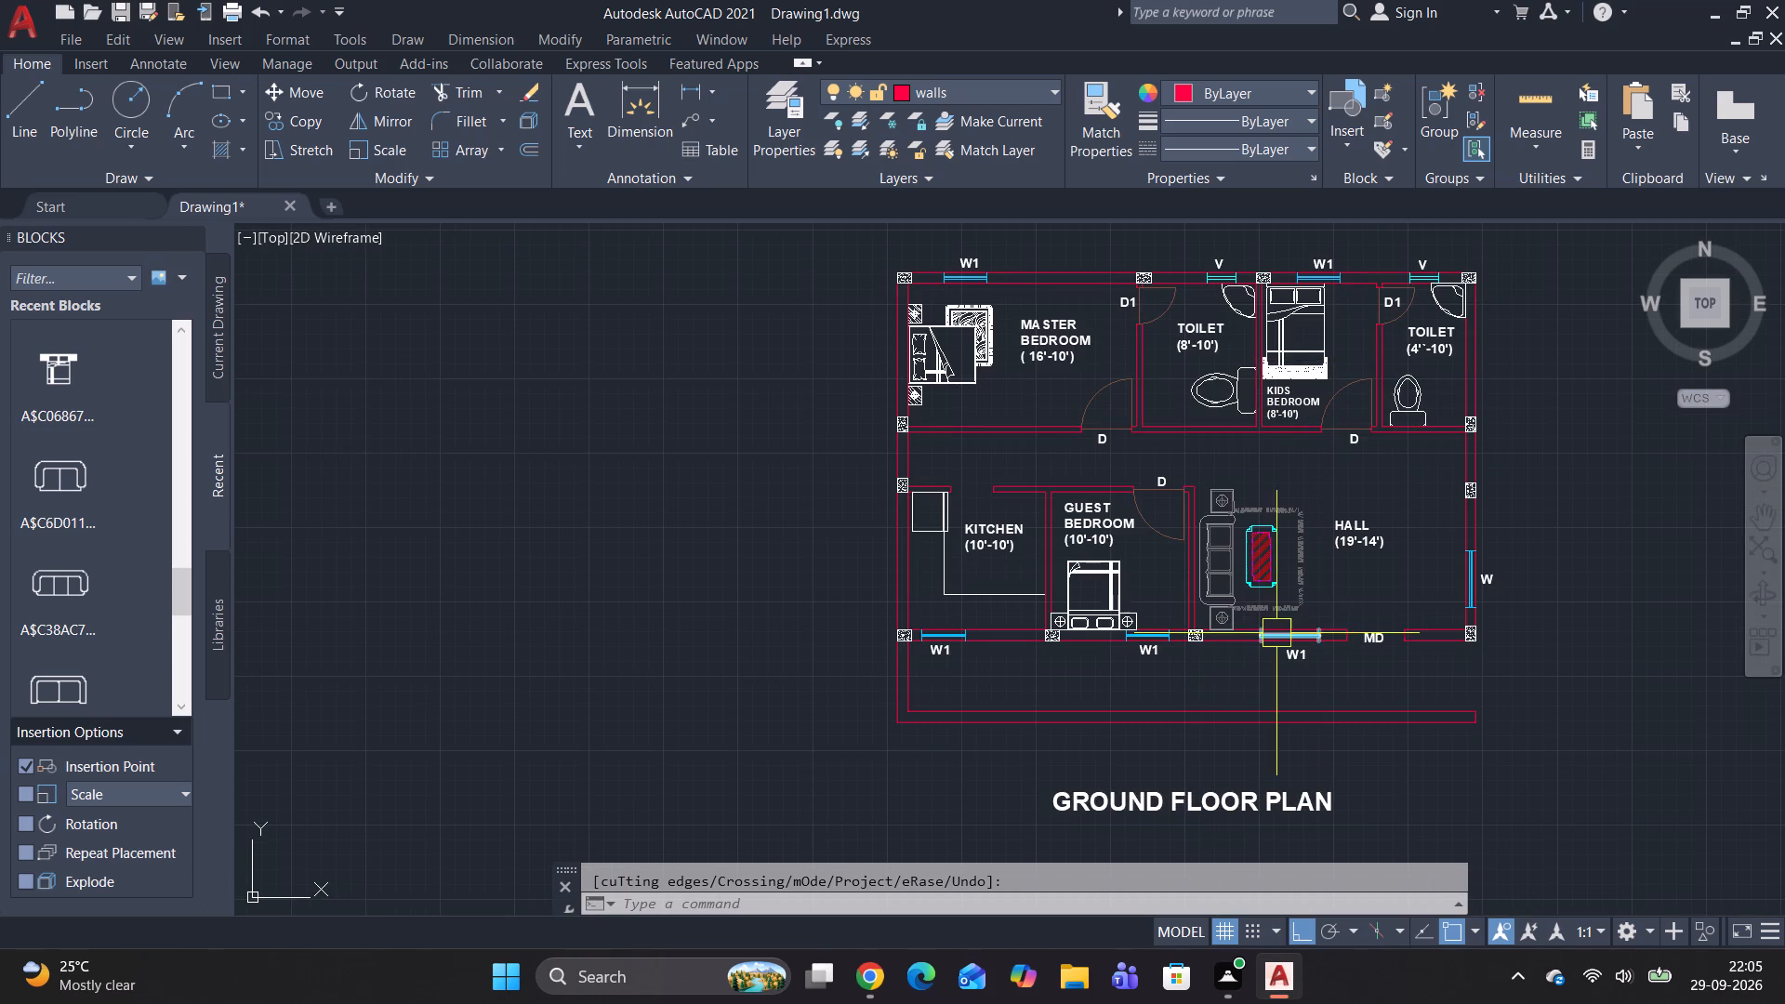
middle_drag(1276, 633, 1092, 611)
middle_drag(1311, 530, 938, 624)
scroll(1218, 562, down, 1)
middle_drag(926, 624, 918, 624)
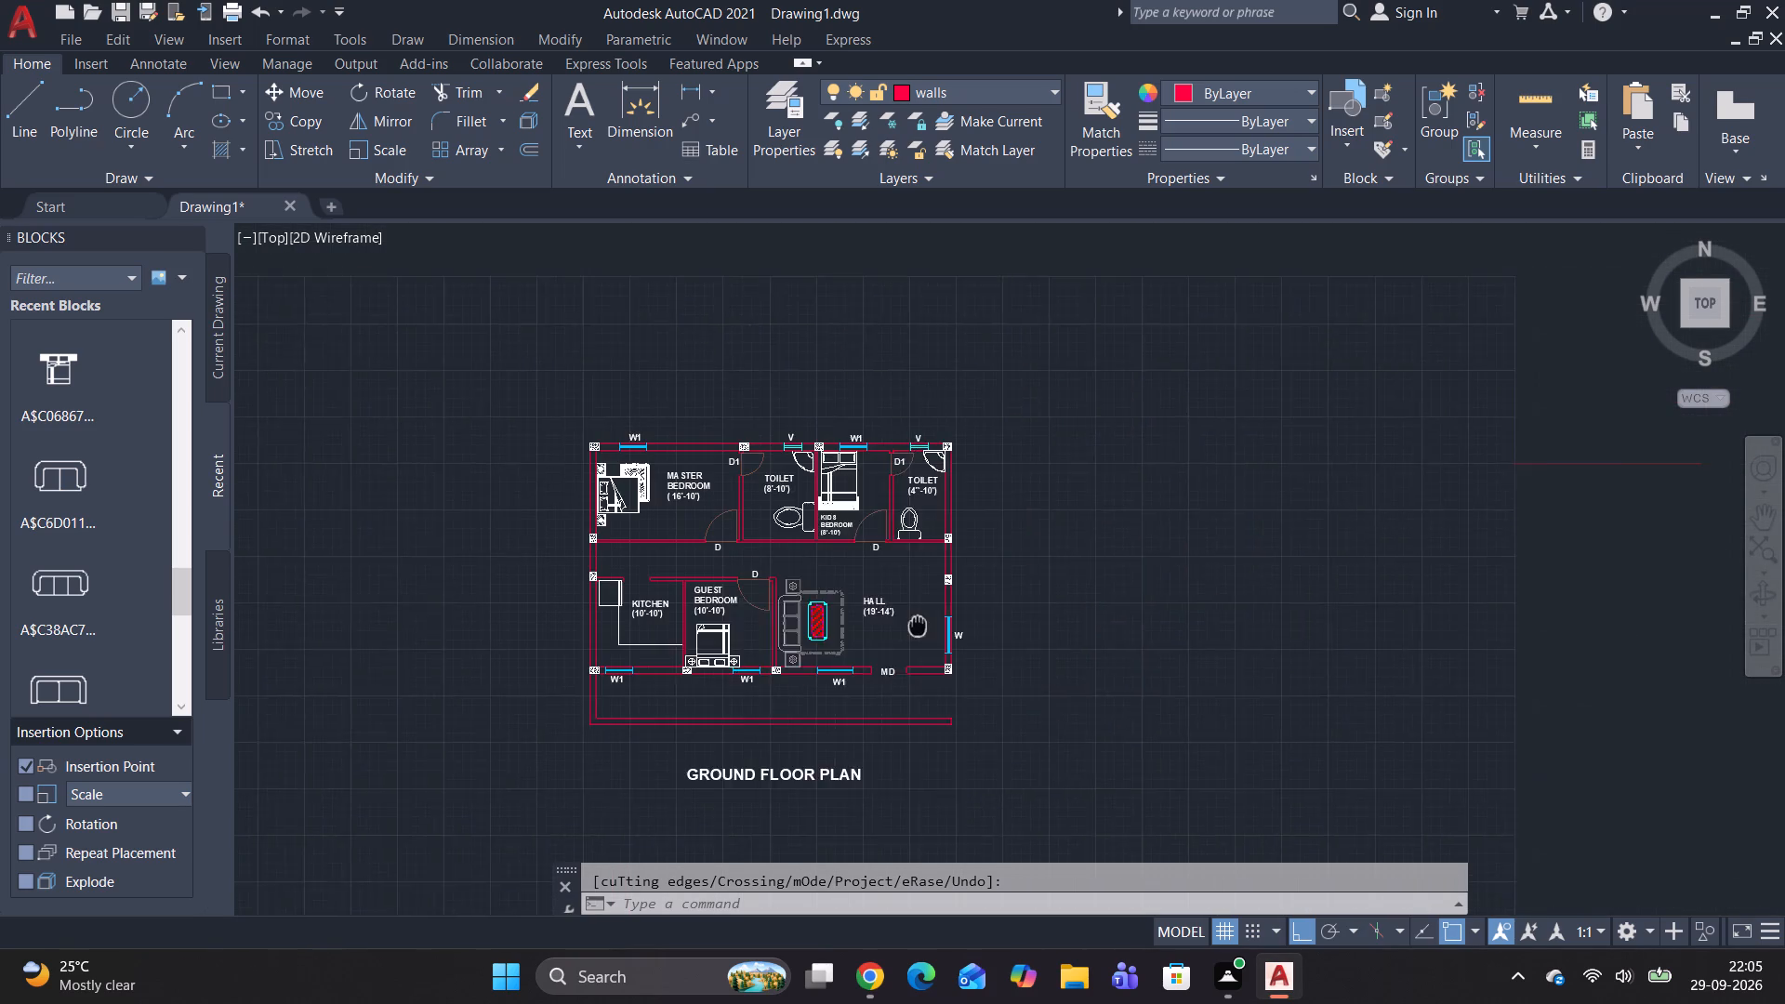
middle_drag(918, 624, 881, 615)
middle_click(877, 613)
middle_drag(867, 598, 860, 588)
scroll(973, 499, up, 1)
middle_drag(1002, 492, 993, 438)
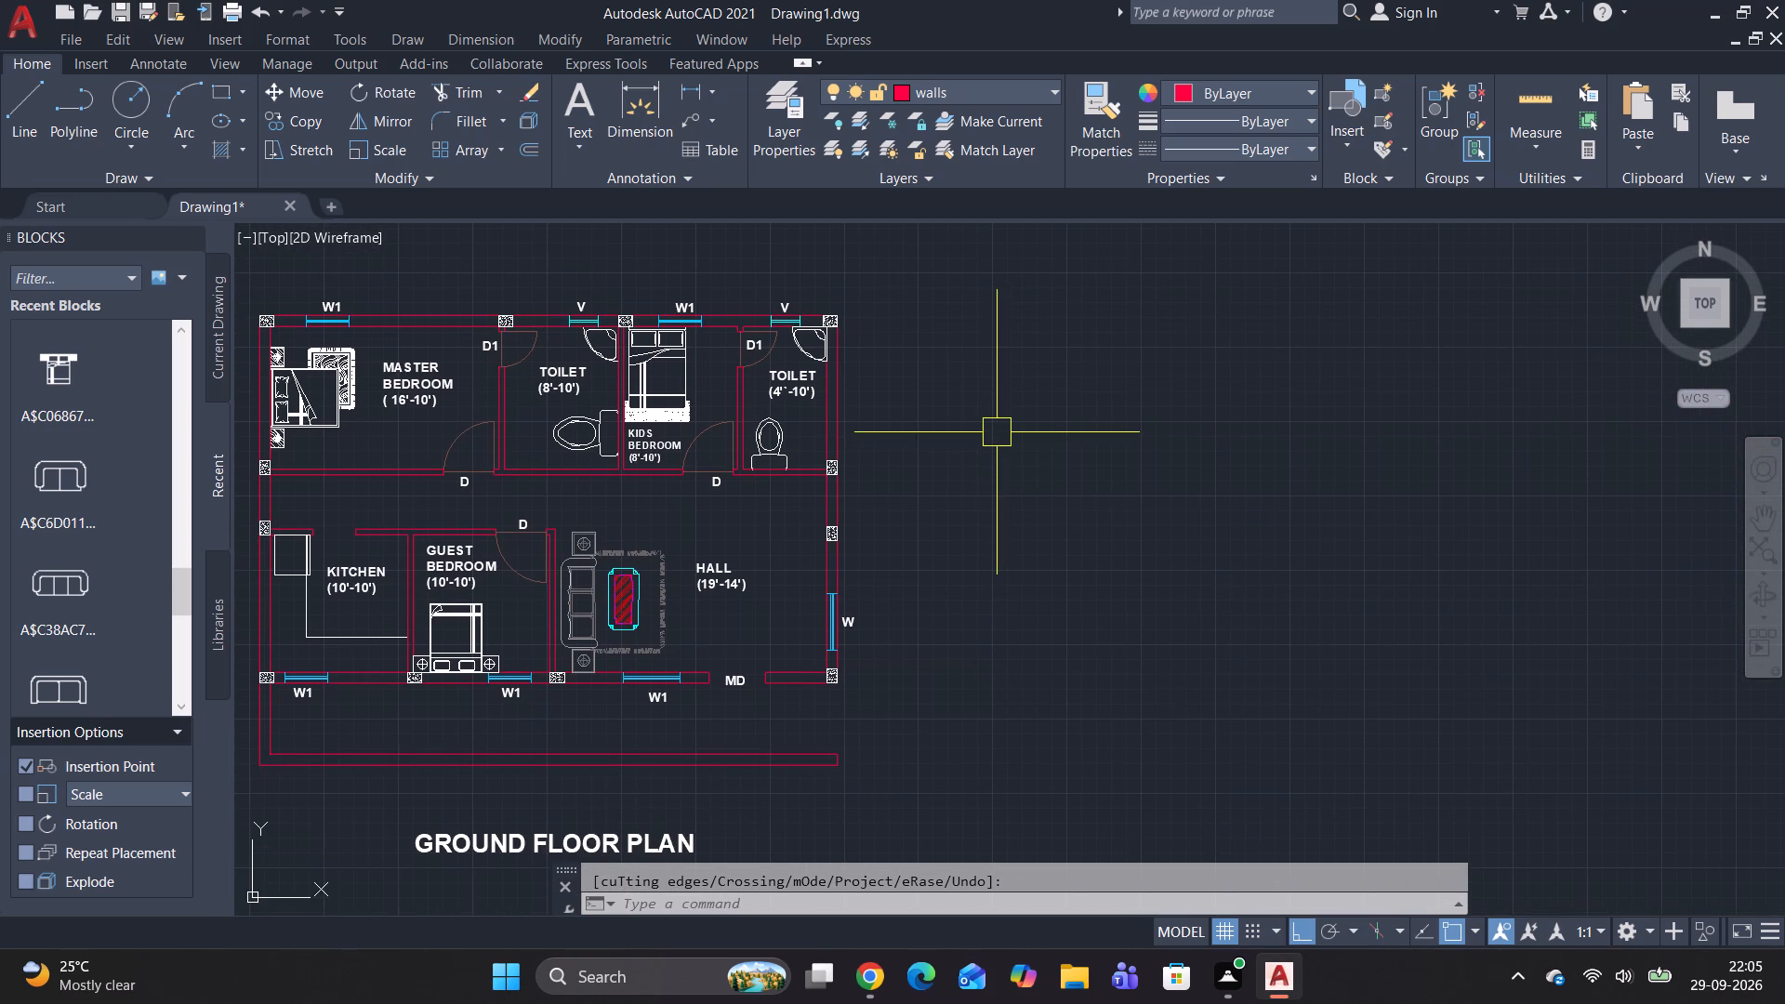
text(MT)
key(space)
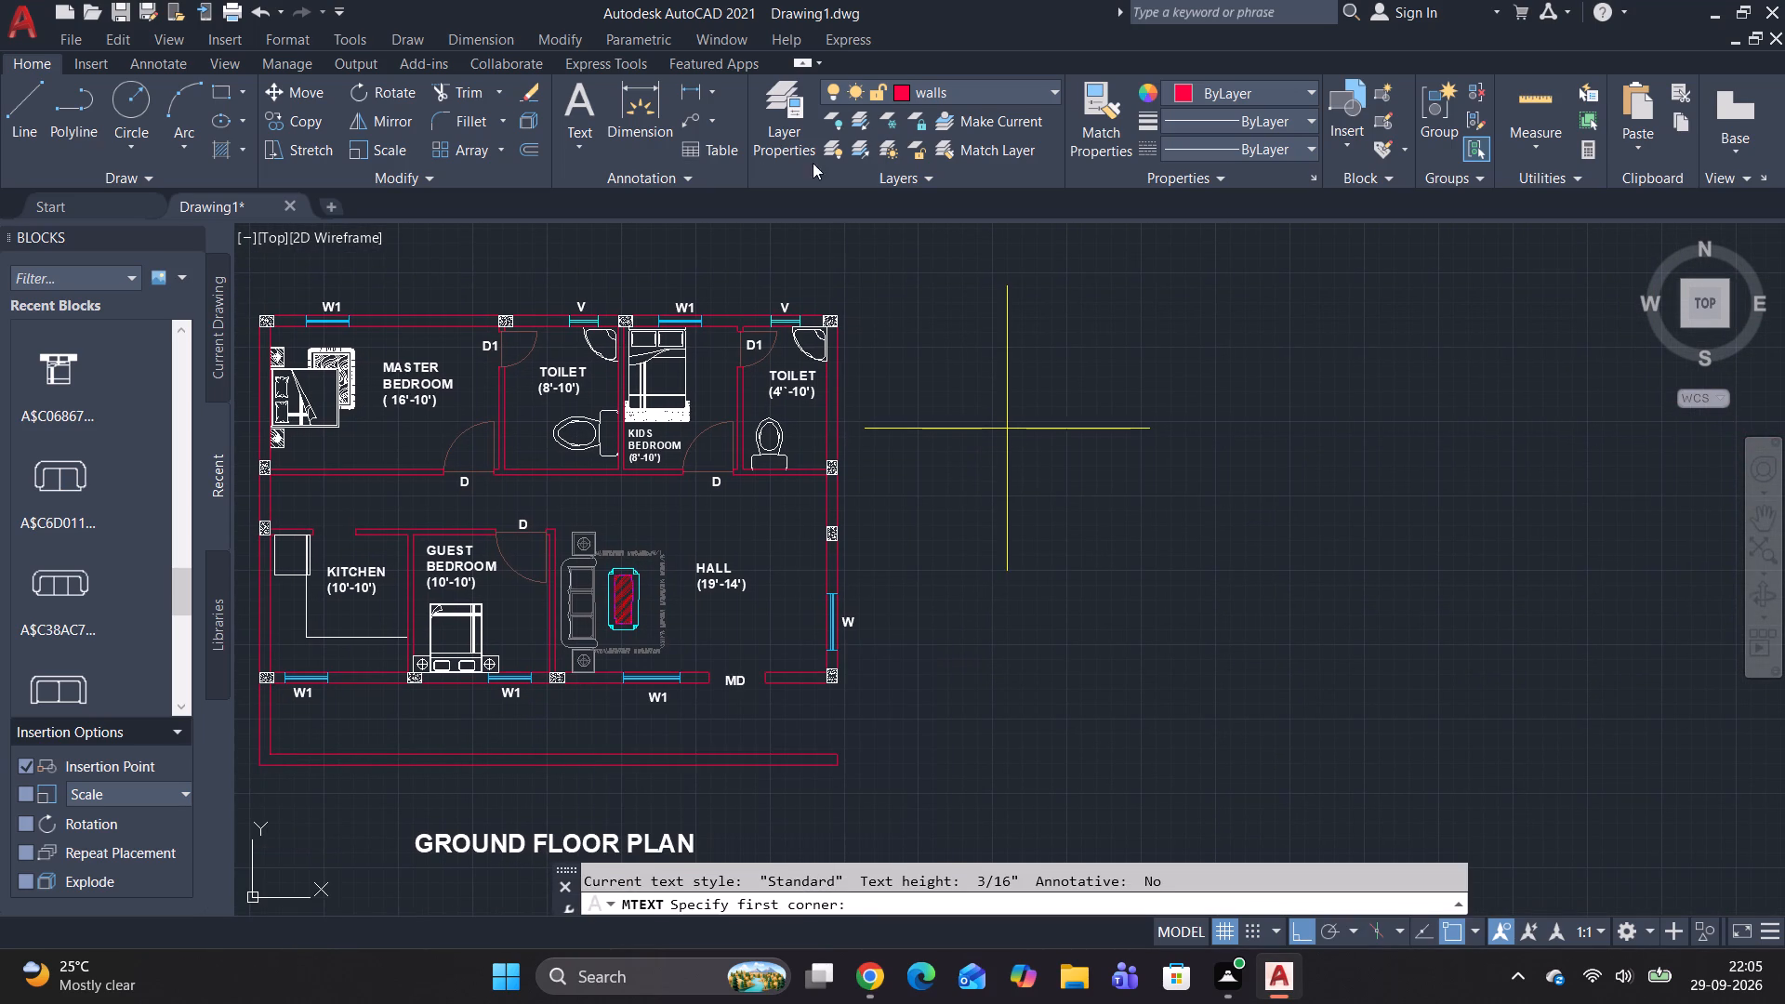
click(942, 345)
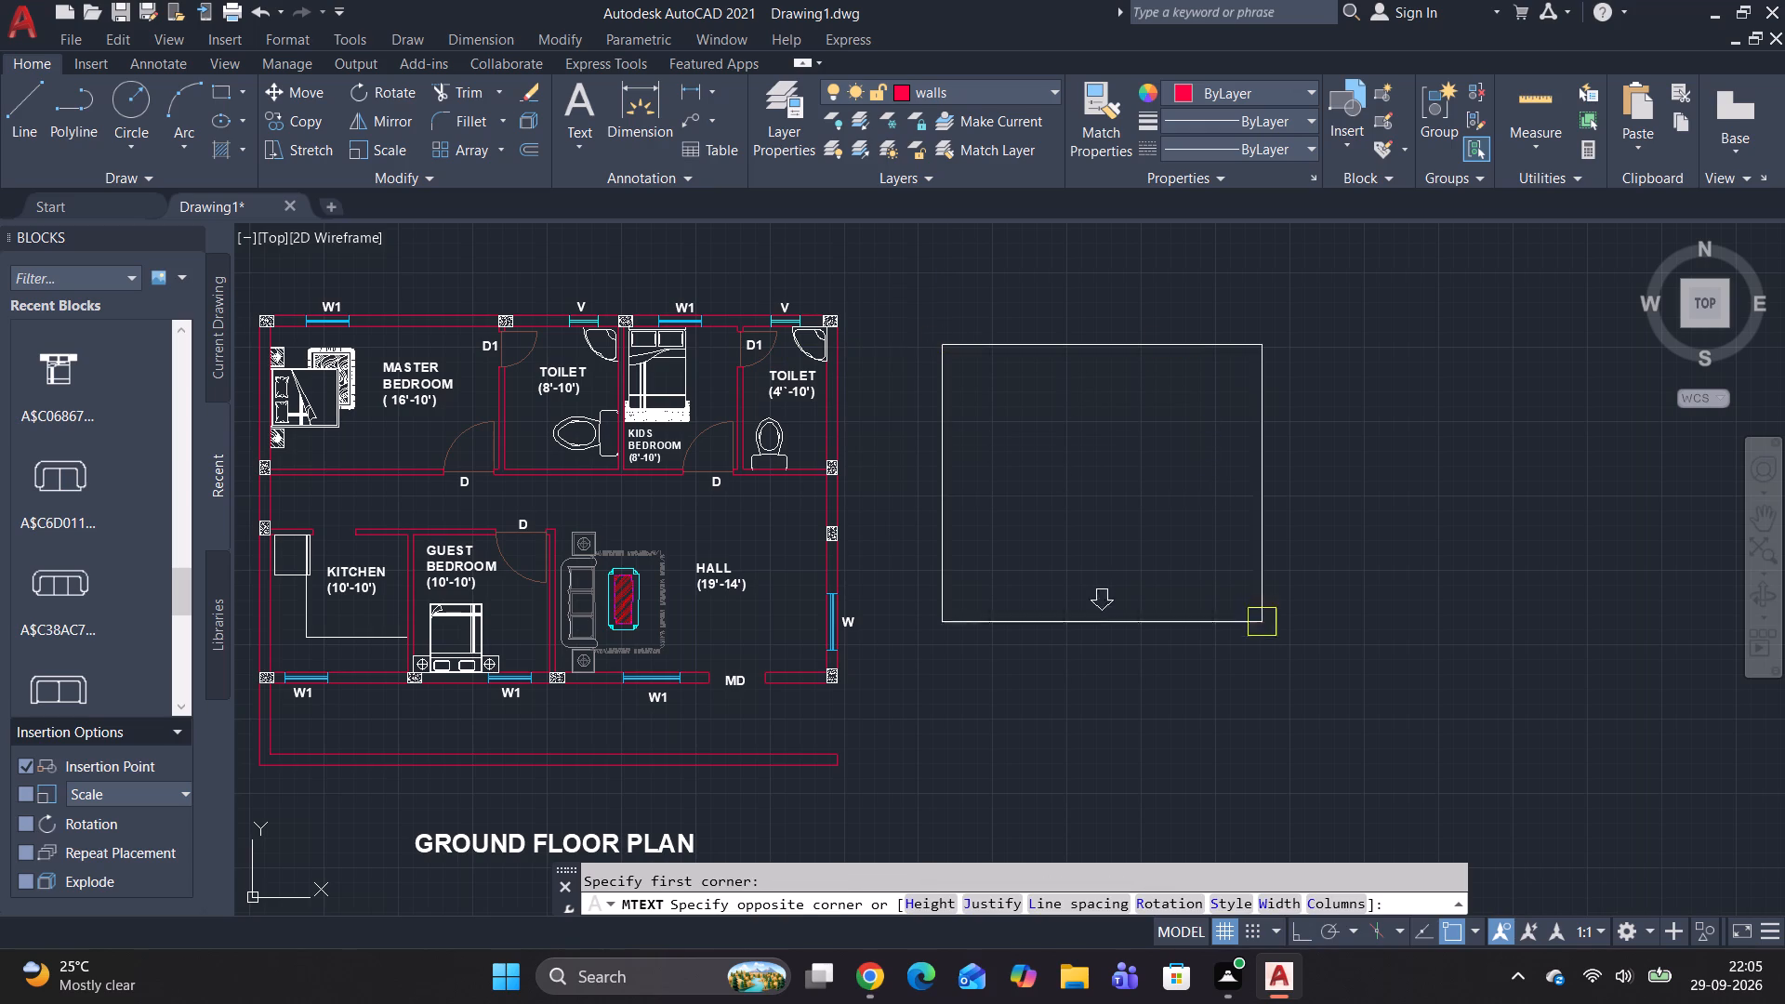
click(1386, 708)
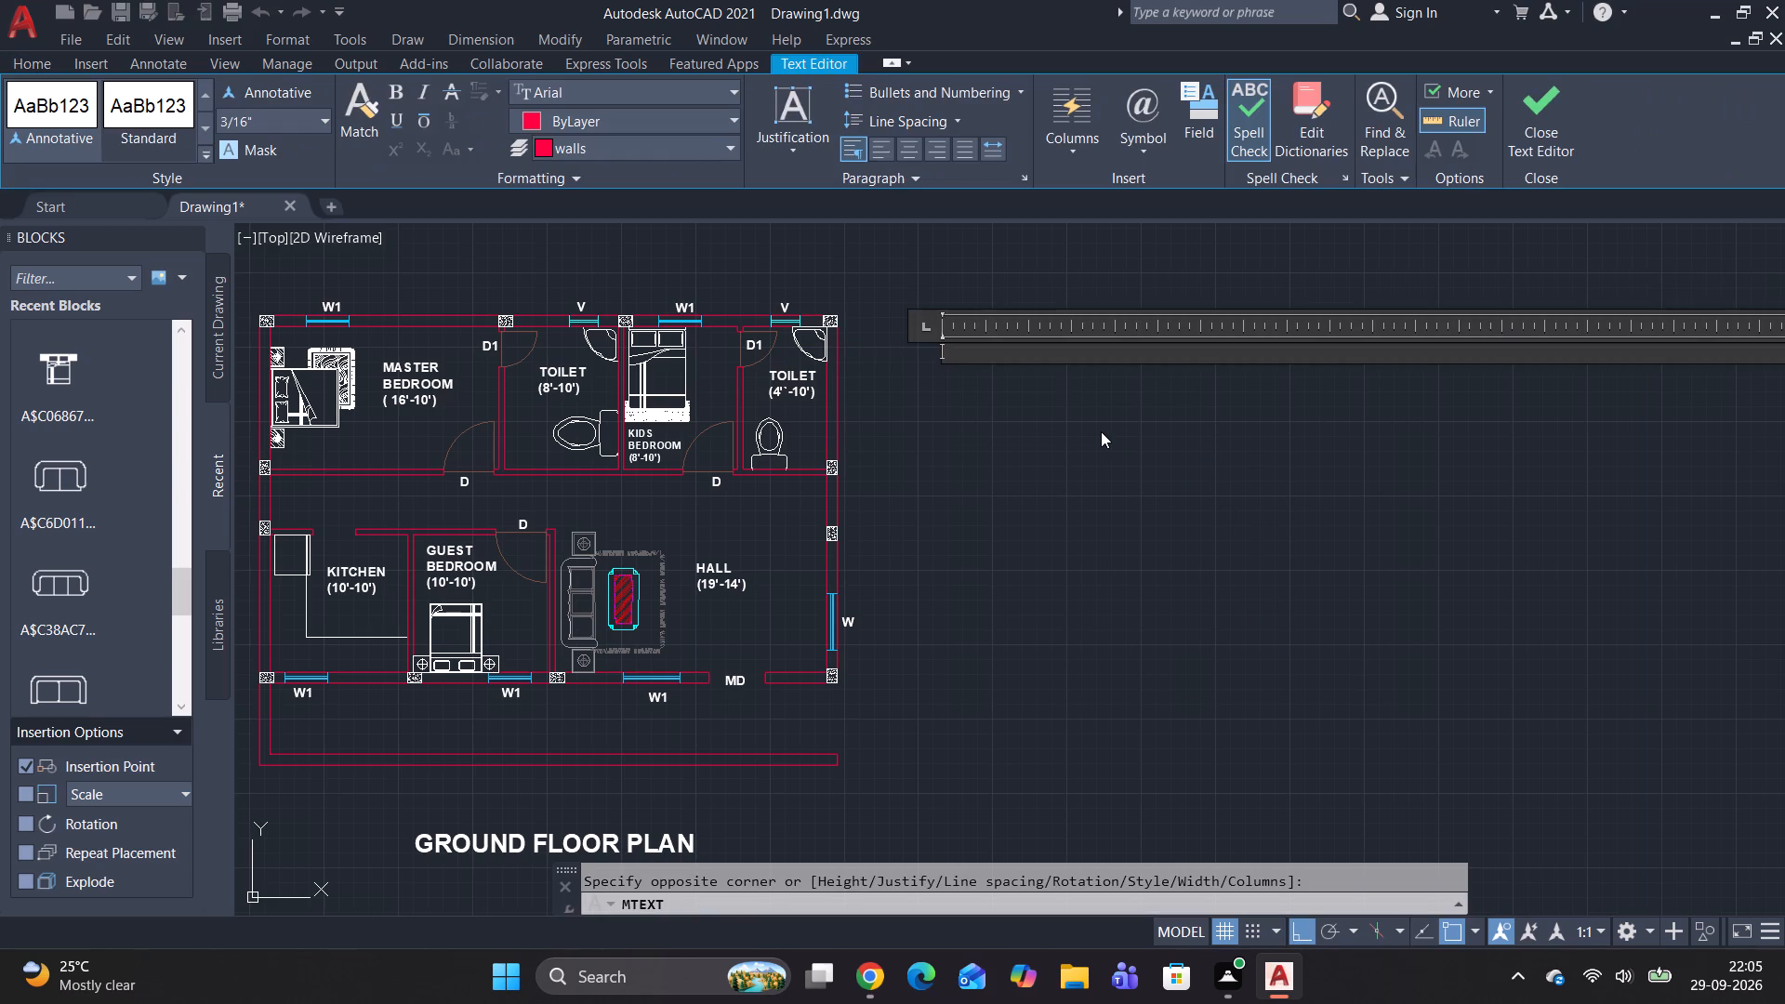
Enter "W1 : WINDOW (4'-0')" as the first line of the text and start a new line.
text(W1)
key(space)
text(;)
key(space)
key(bracketright)
key(BackSpace)
key(BackSpace)
key(BackSpace)
text(:)
key(space)
text(WINDOW)
key(space)
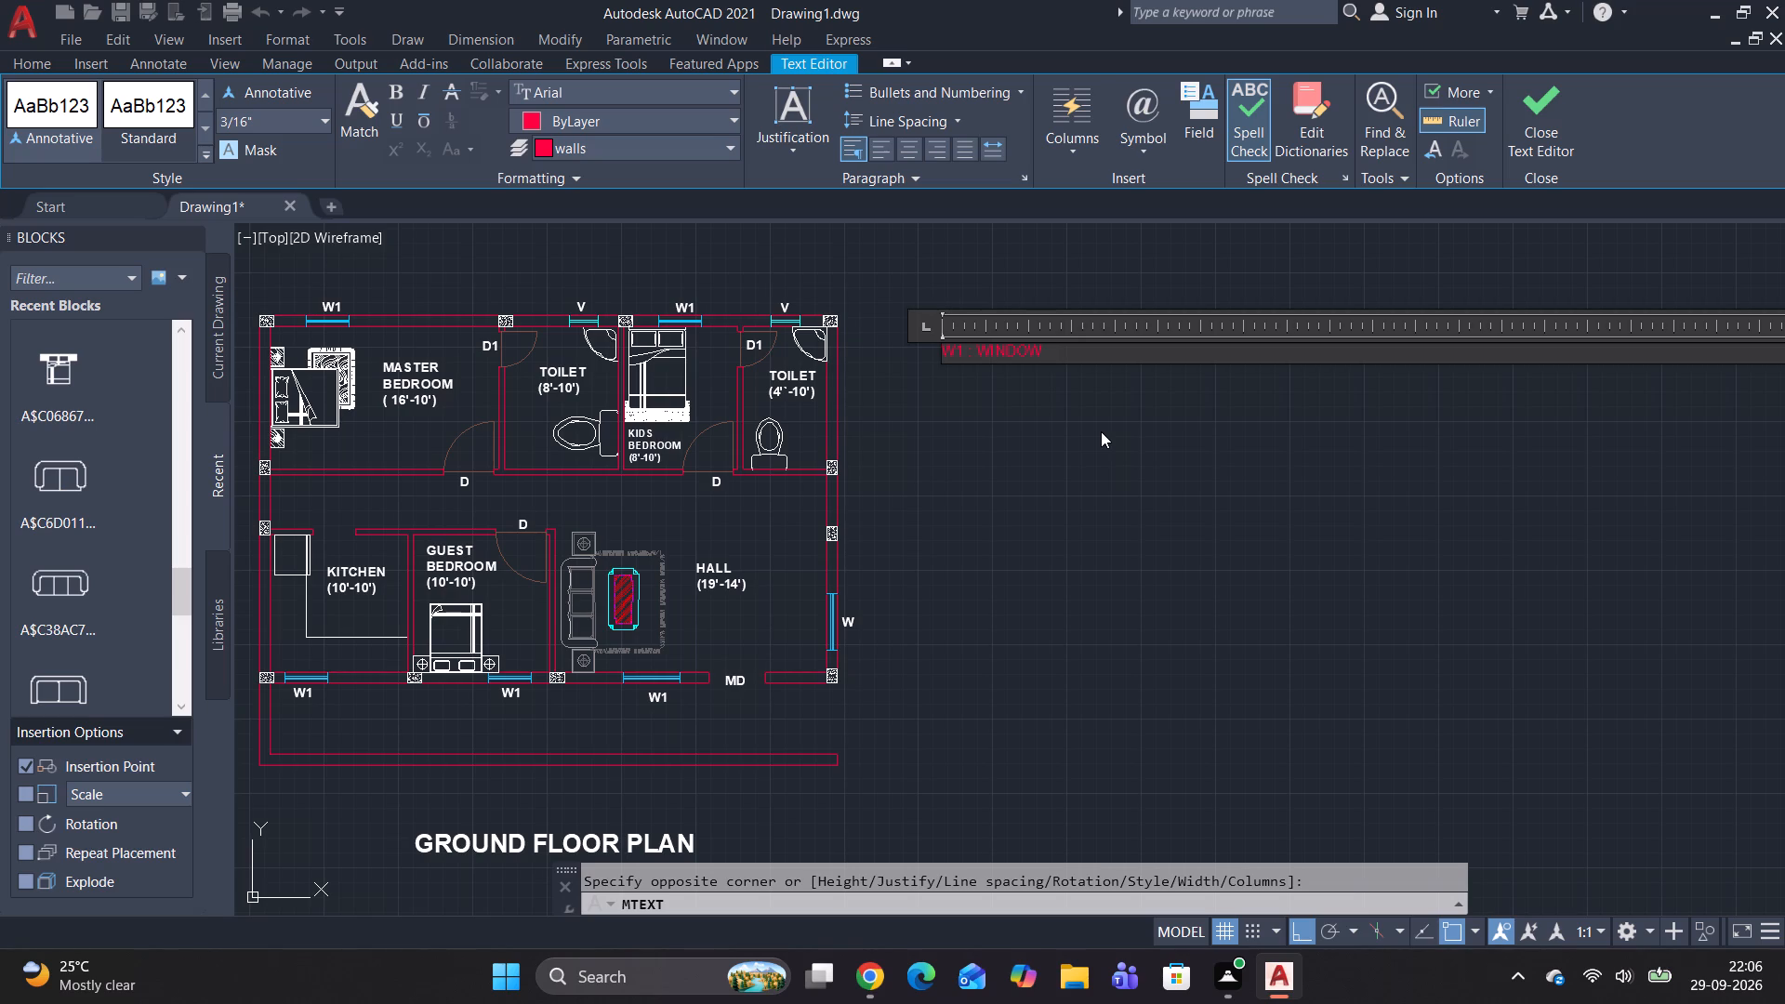
key(shift+parenleft)
key(4)
text('-)
text(0'))
key(Return)
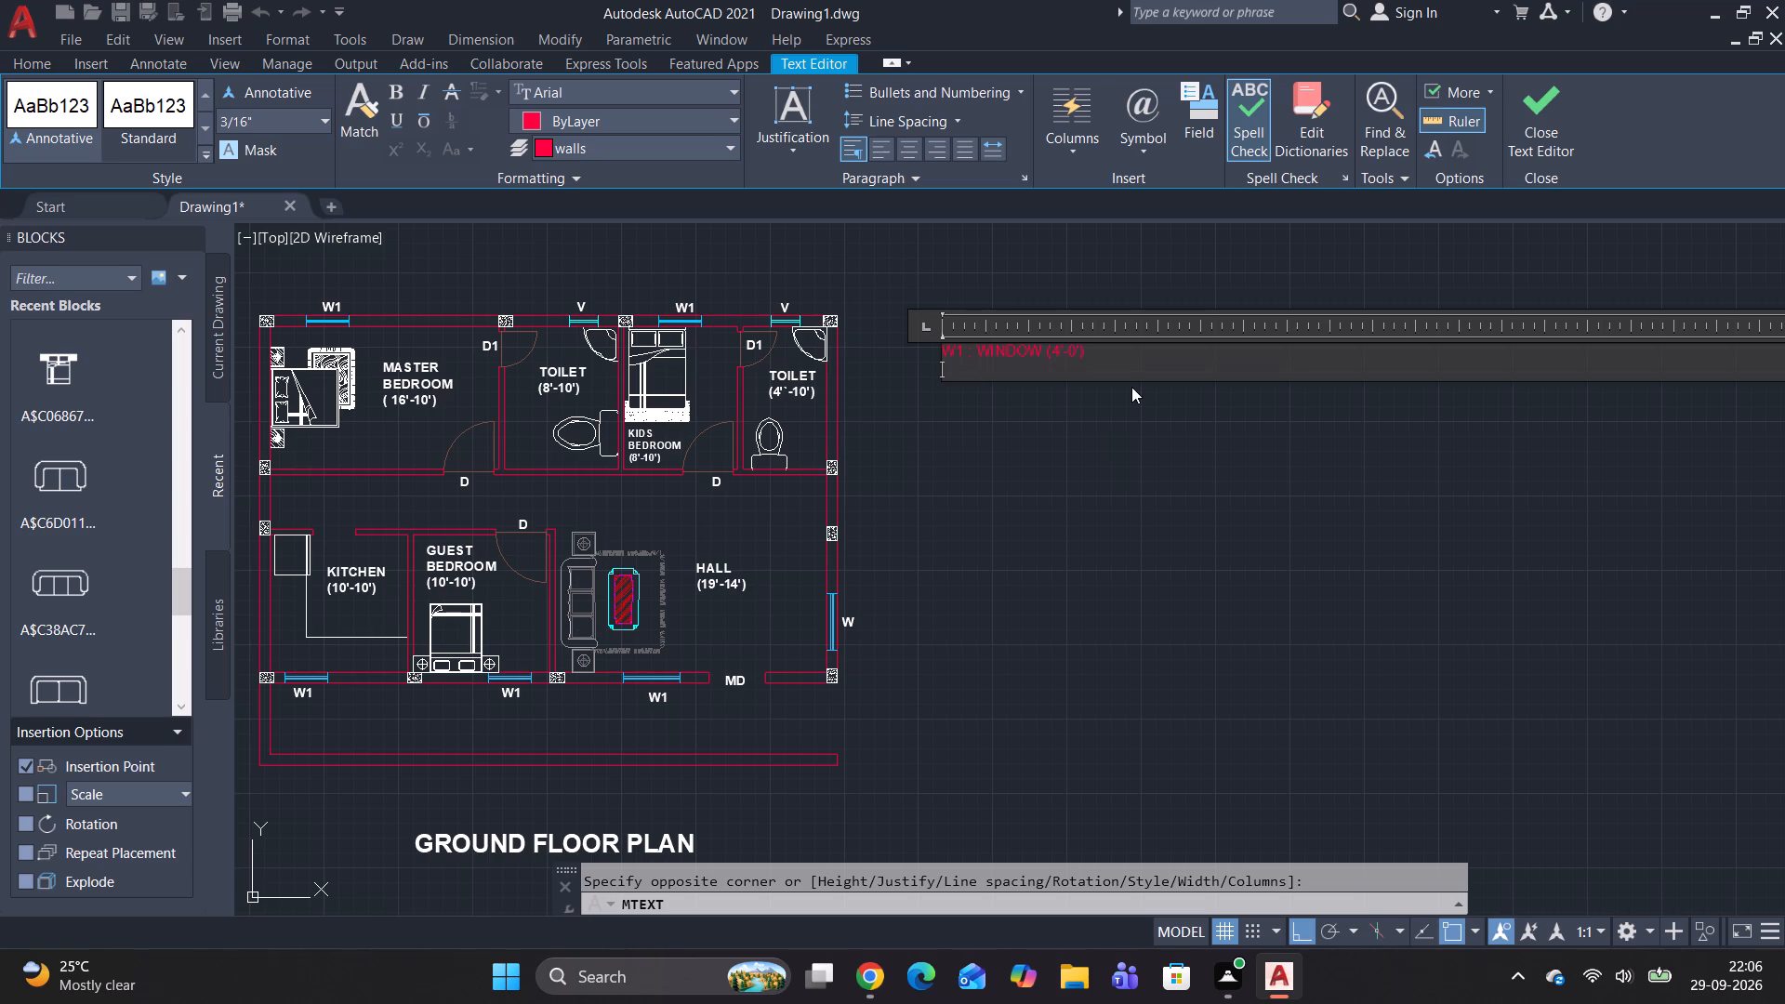
Add "D : DOOR (3'6-0')" as the second line of the schedule, spaced to align with the window entry, and start a new line.
key(Return)
key(BackSpace)
text(D)
key(space)
key(space)
key(space)
key(space)
text(:)
key(space)
text(DOOR)
key(space)
key(space)
key(space)
key(space)
key(space)
key(space)
key(shift+parenleft)
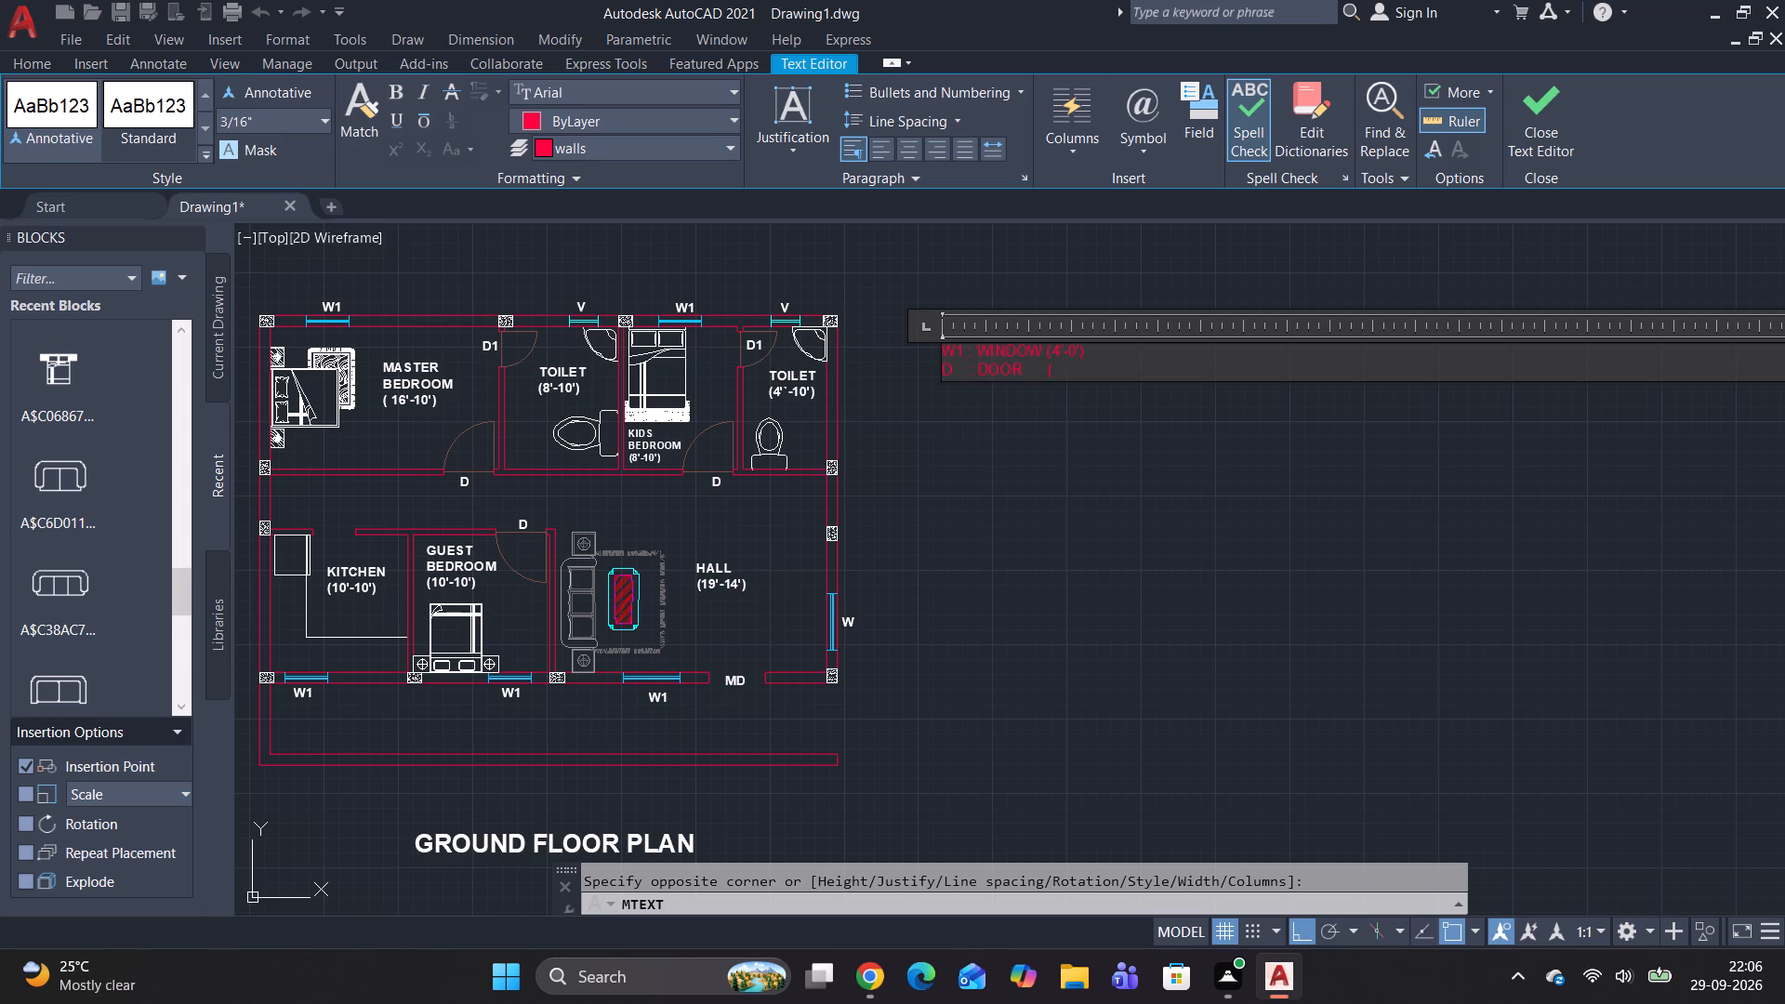
text(3'6)
key(minus)
text(0')
key(shift+parenright)
key(Return)
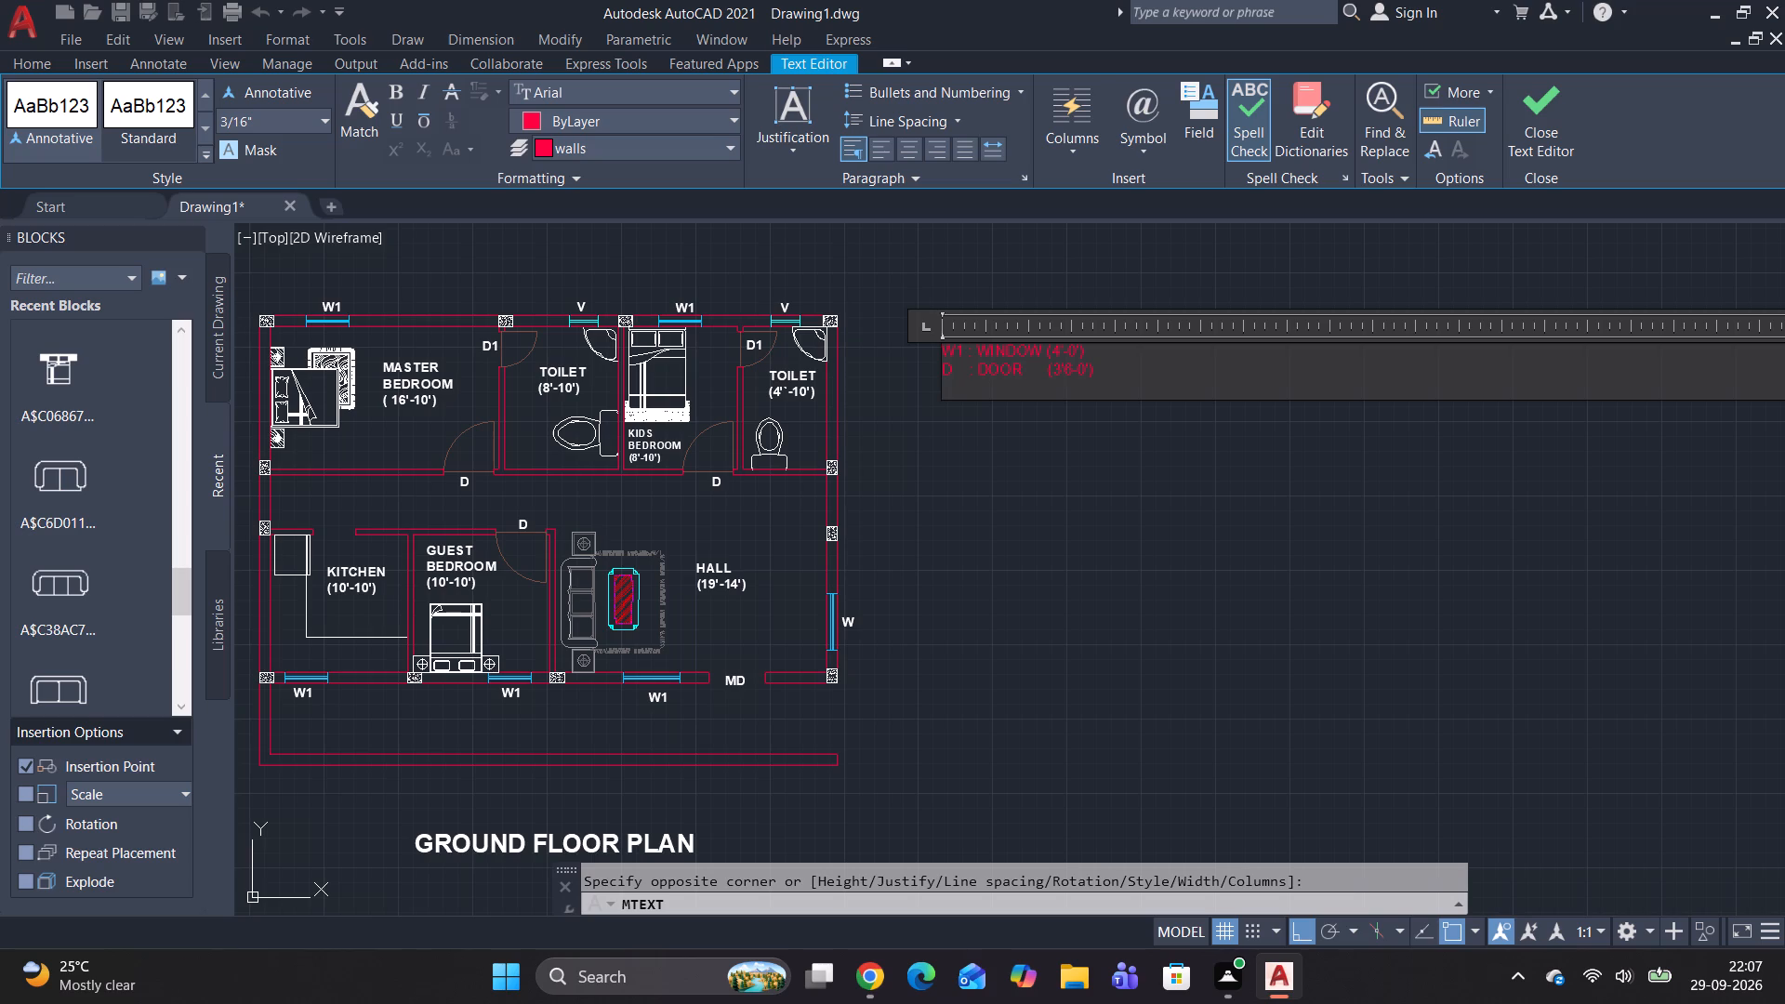
Add "D1 : DOOR (2'6"-0')" as the third line, aligned with the door entry above, and start a new line.
text(D1)
key(space)
key(space)
text(:)
key(space)
text(DOOR)
key(space)
key(space)
key(space)
key(space)
key(space)
key(space)
key(space)
key(BackSpace)
key(shift+parenleft)
text(2'6)
text(":)
key(BackSpace)
key(minus)
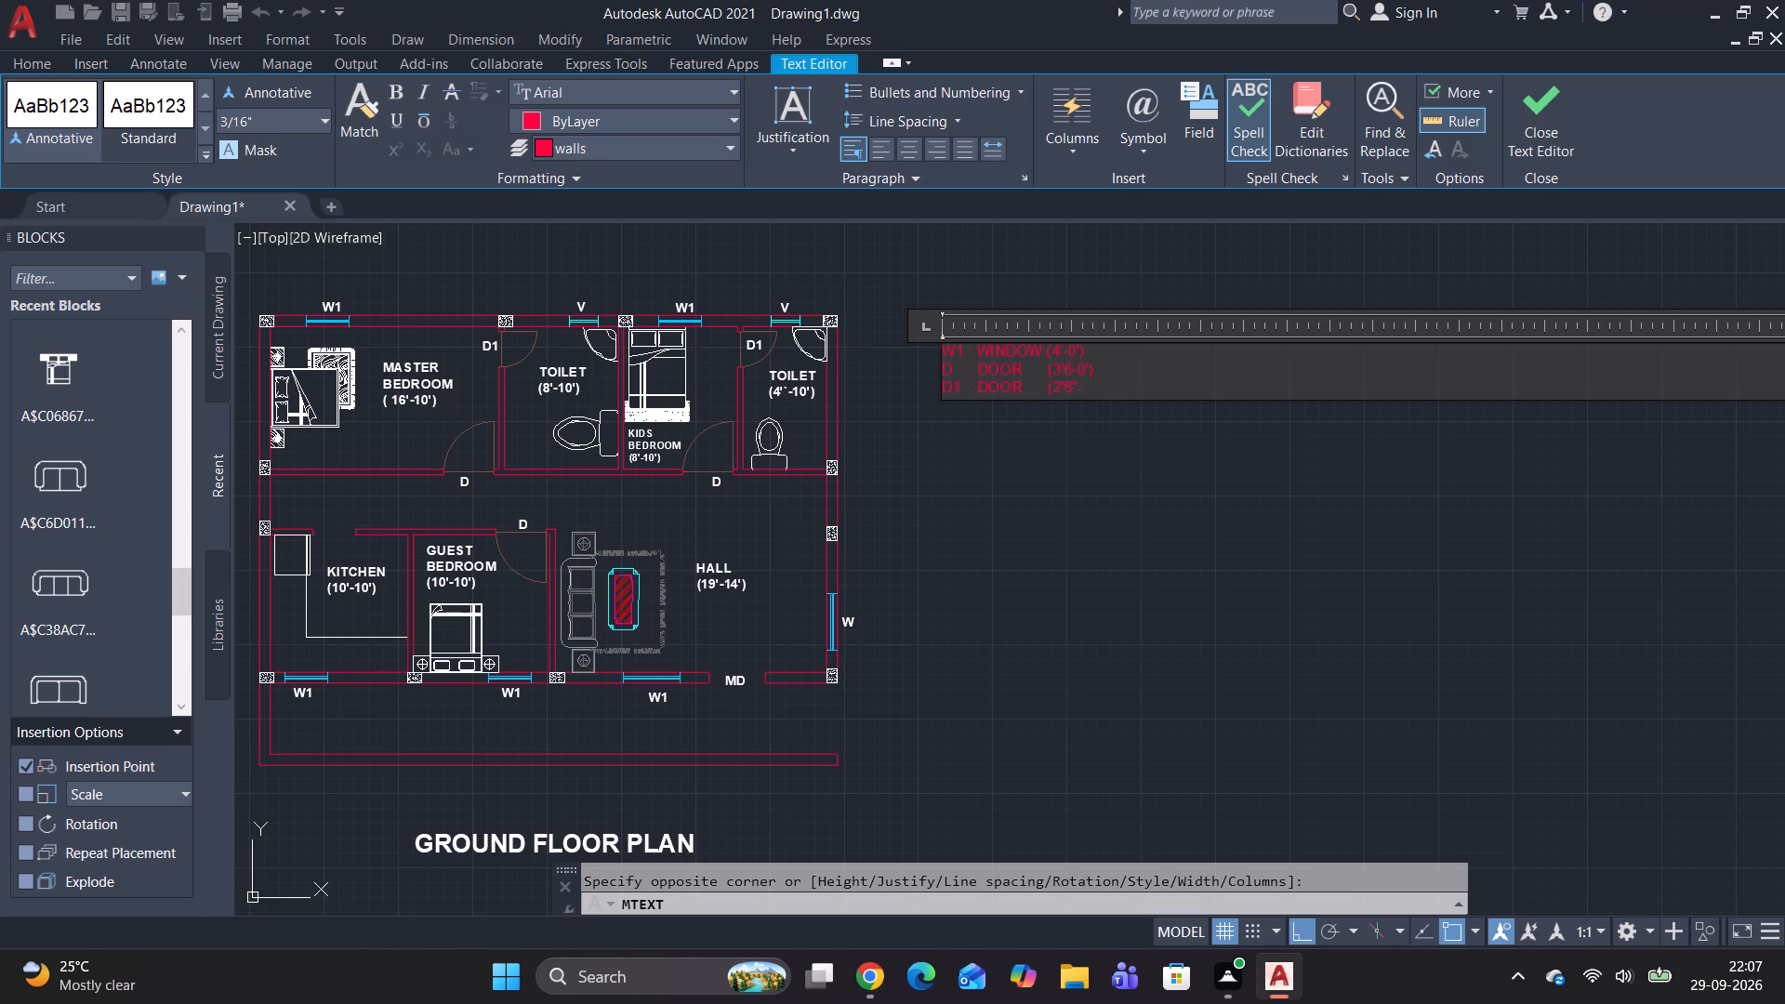
text(0P)
key(BackSpace)
text('))
key(Return)
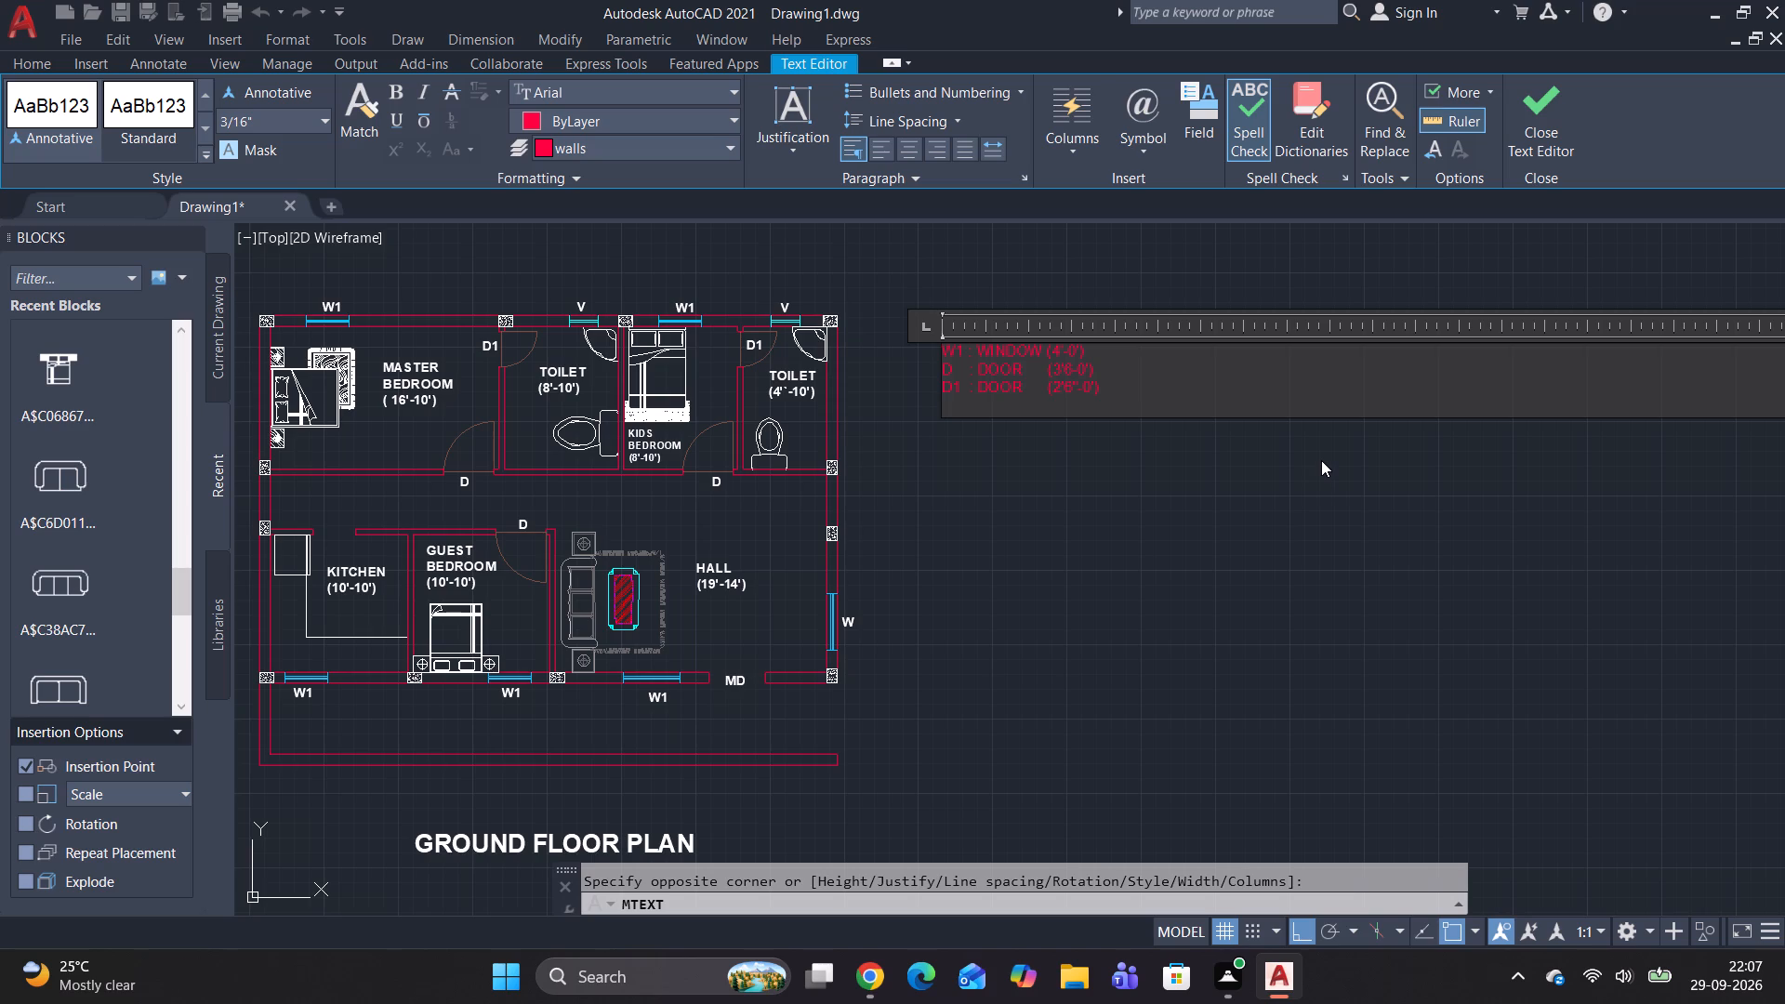
Add "W1 : WINDOW (4'0"-0')" as the fourth line of the schedule and start a new line.
text(W1)
key(space)
text(:)
key(space)
key(space)
text(WINDOW)
key(space)
key(shift+parenleft)
text(4')
key(0)
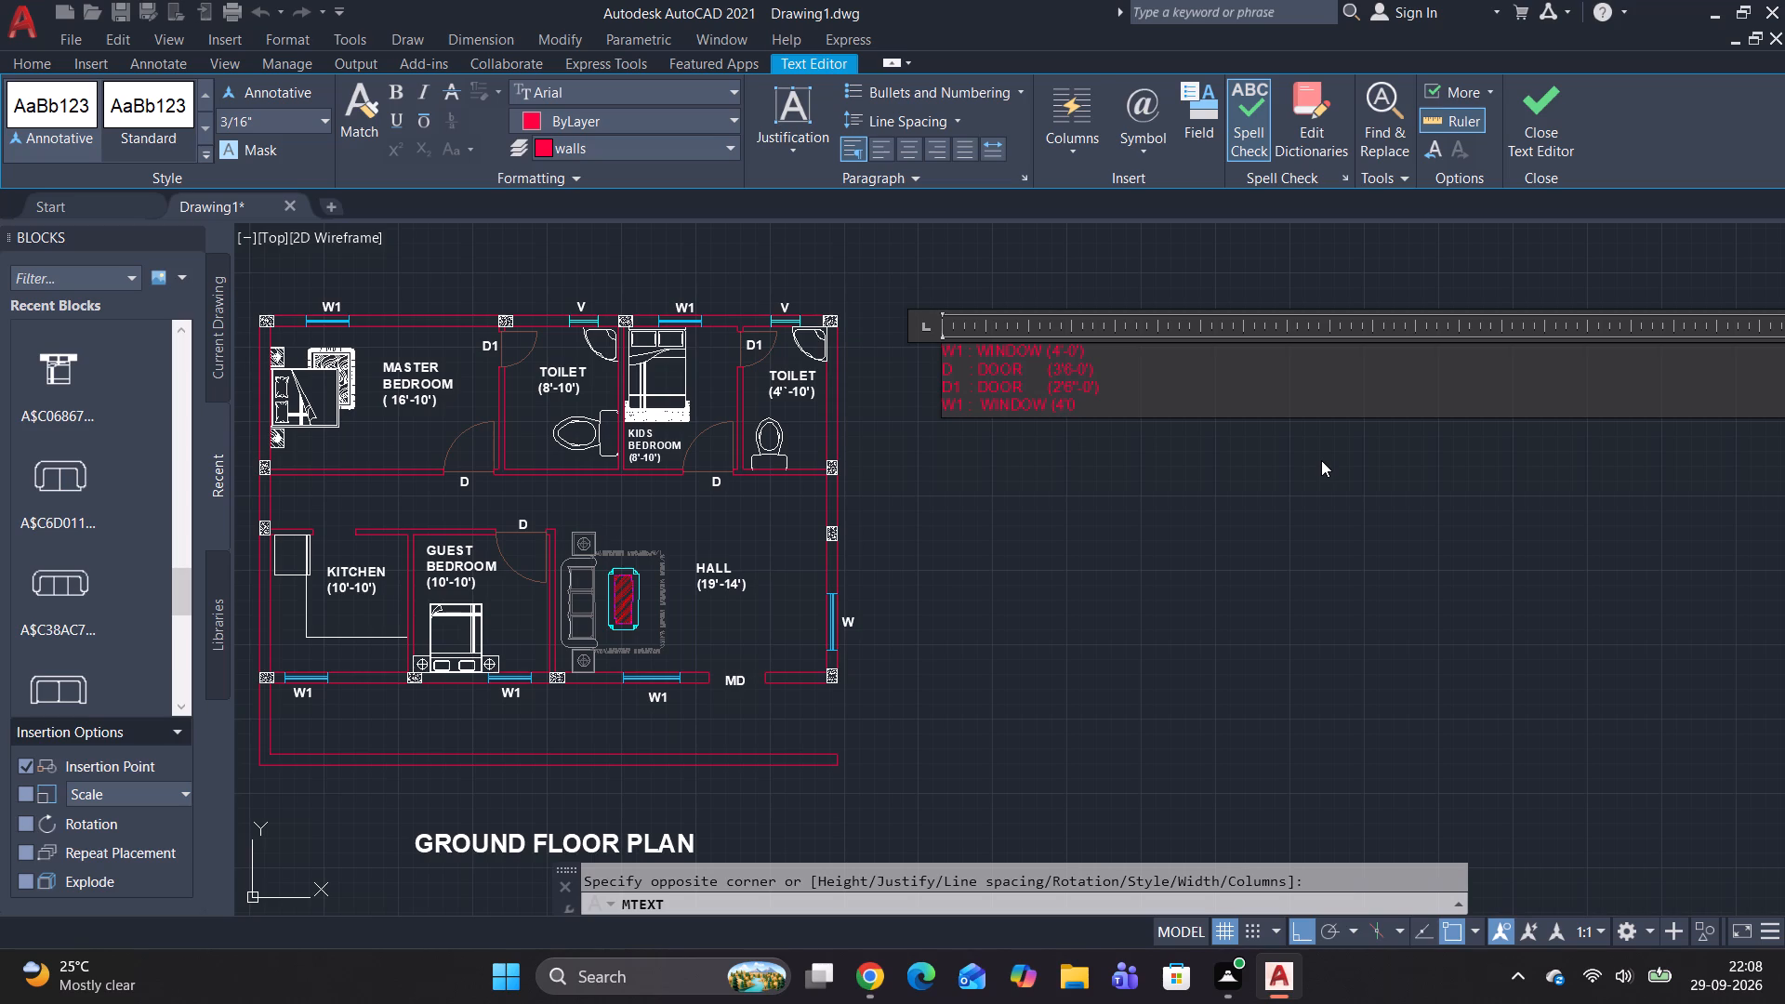
key(shift+quotedbl)
key(minus)
key(0)
key(apostrophe)
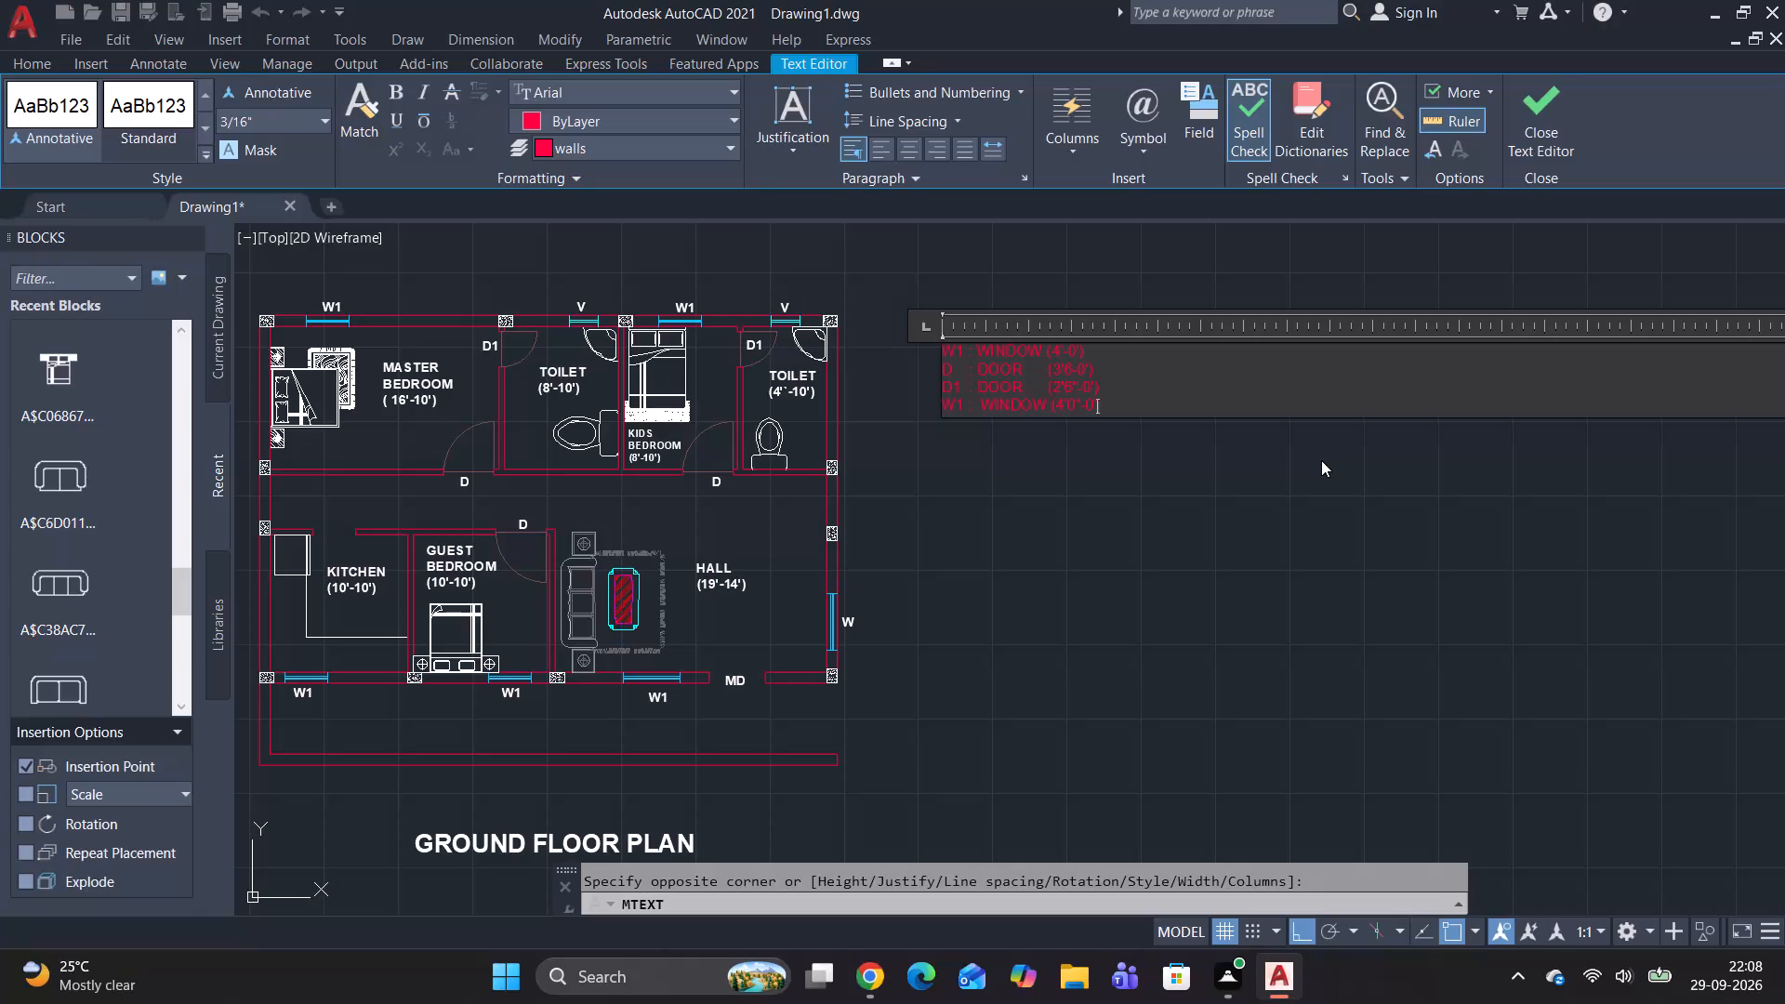
key(shift+parenright)
key(Return)
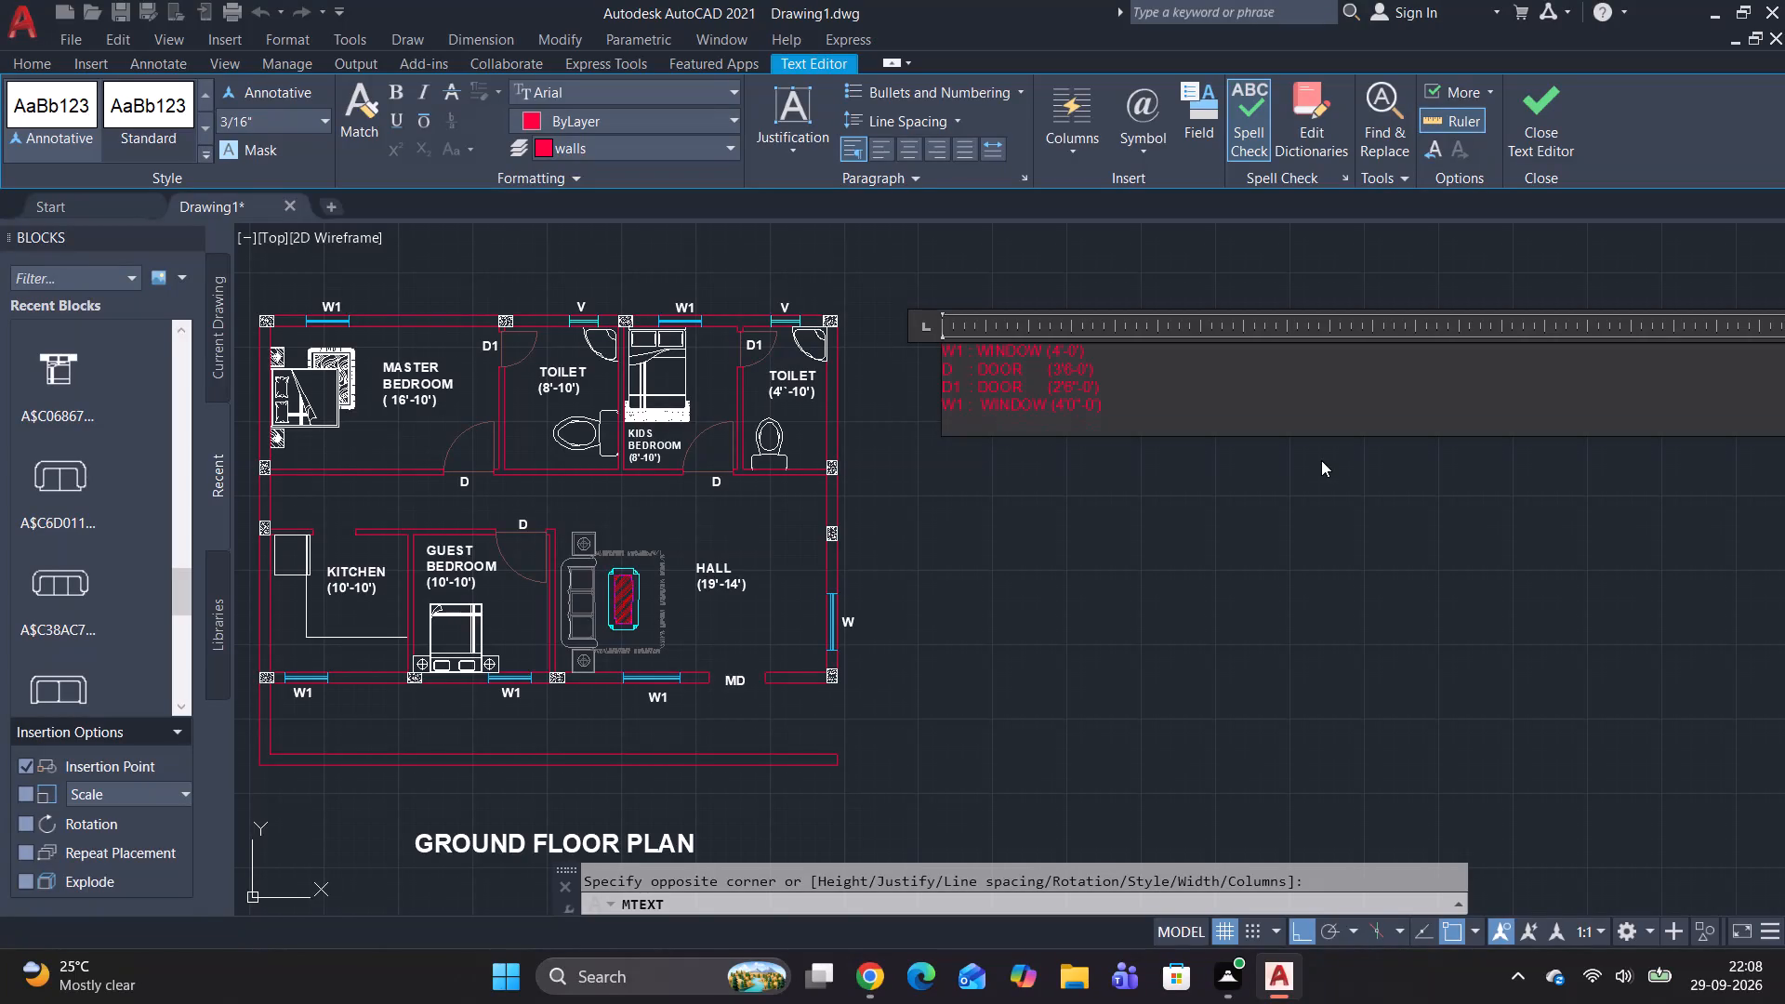
Add "V : VENTILATOR (2'-2')" as the fifth line of the schedule, spaced to align with the entries above.
key(v)
key(space)
key(space)
key(space)
key(space)
key(space)
key(BackSpace)
text(:)
key(space)
key(space)
text(VEN)
text(TI)
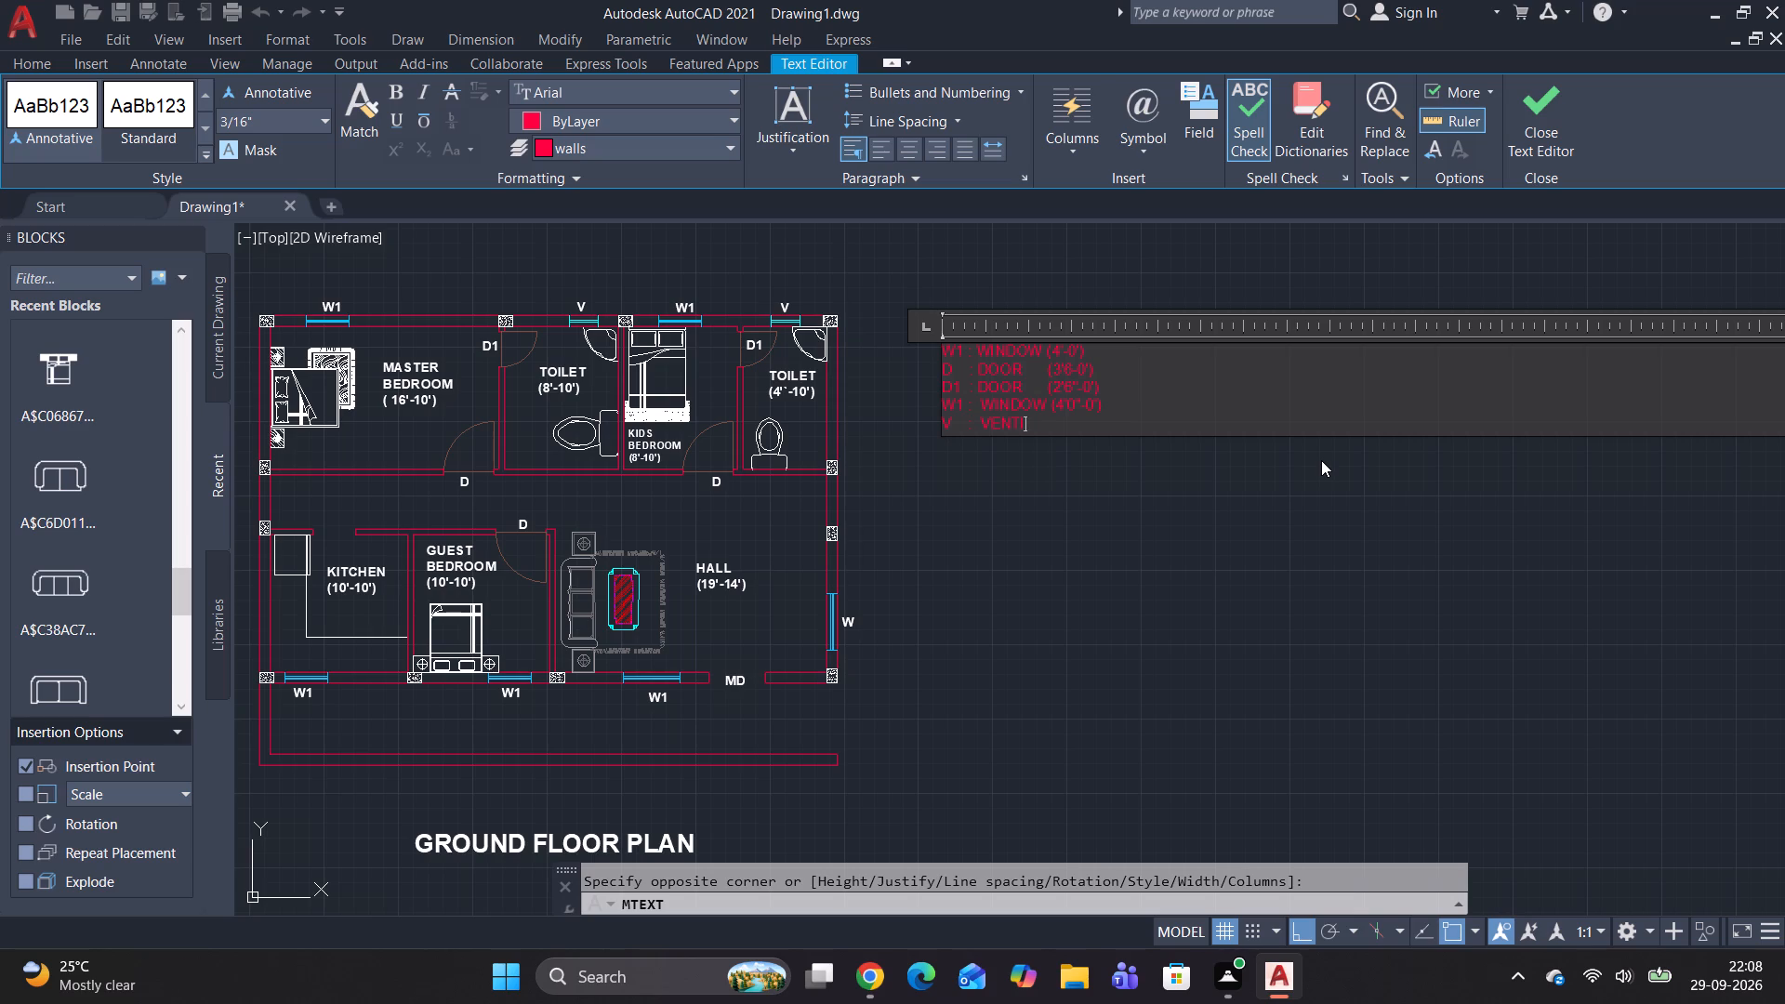
text(LATOR)
key(space)
key(shift+parenleft)
text(2')
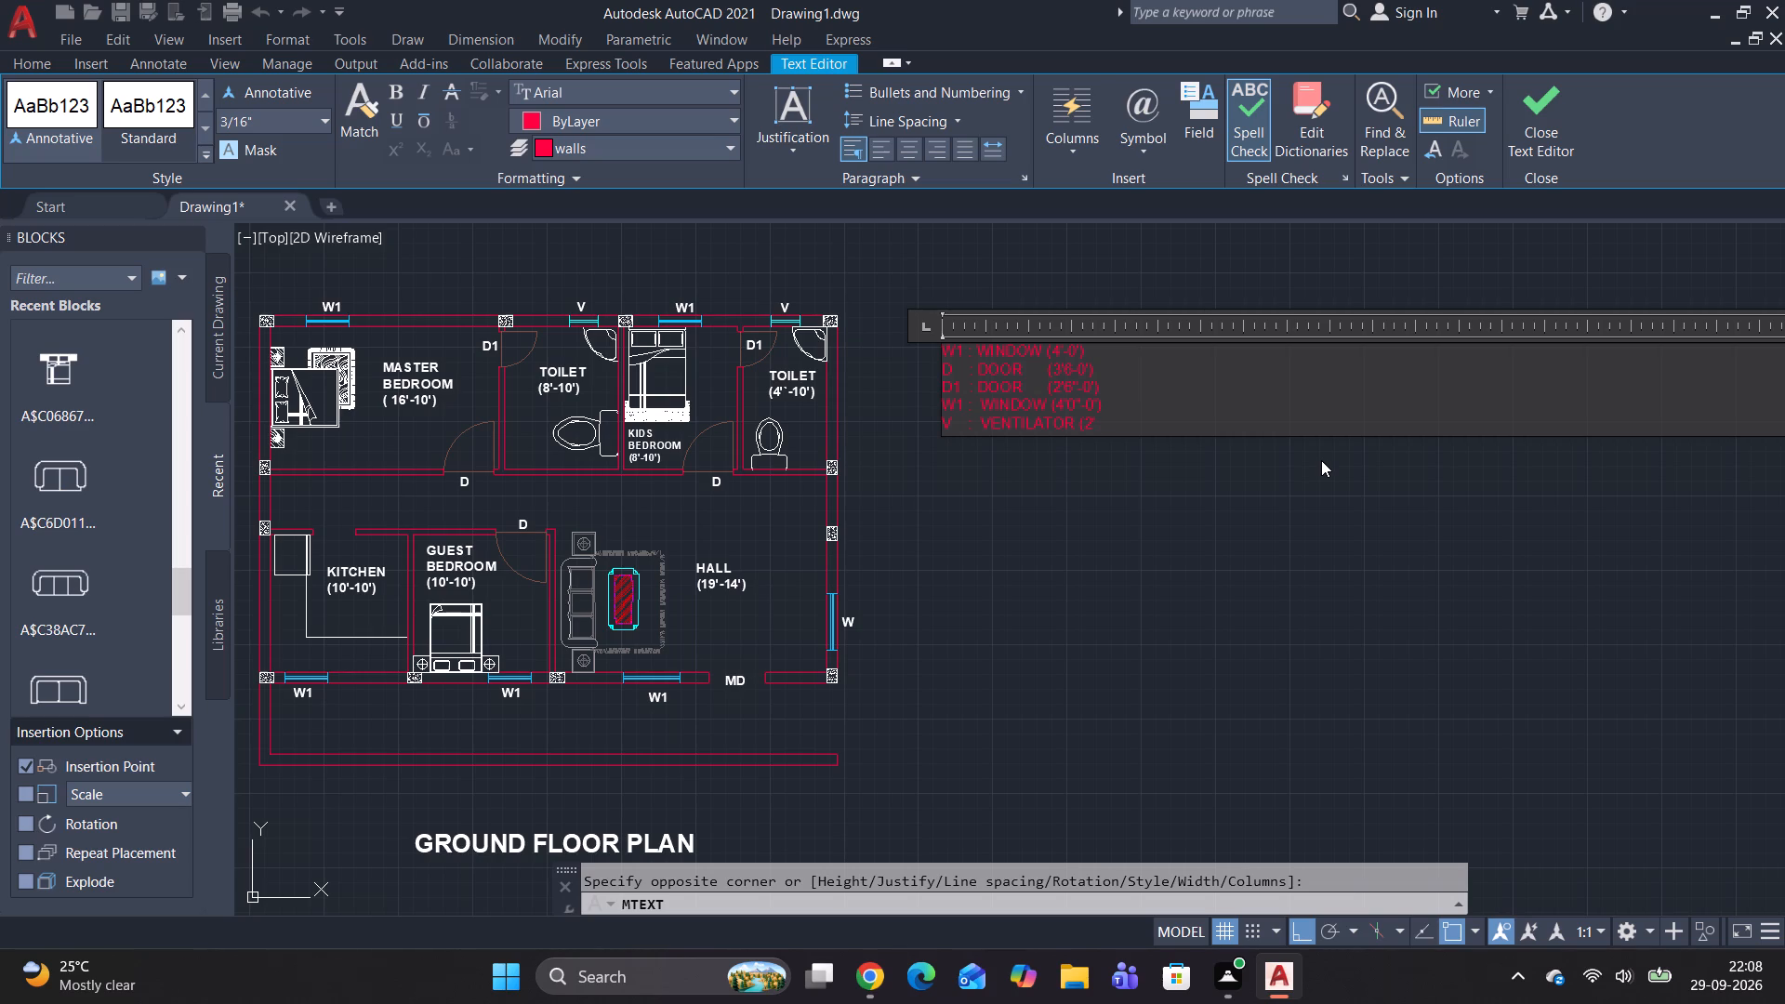
key(minus)
text(2;)
key(BackSpace)
key(apostrophe)
key(shift+parenright)
Insert spaces before the sizes in the fourth-line W1 window and D1 door entries to line them up near the ventilator size.
scroll(1025, 413, up, 3)
click(1116, 383)
key(space)
key(space)
key(space)
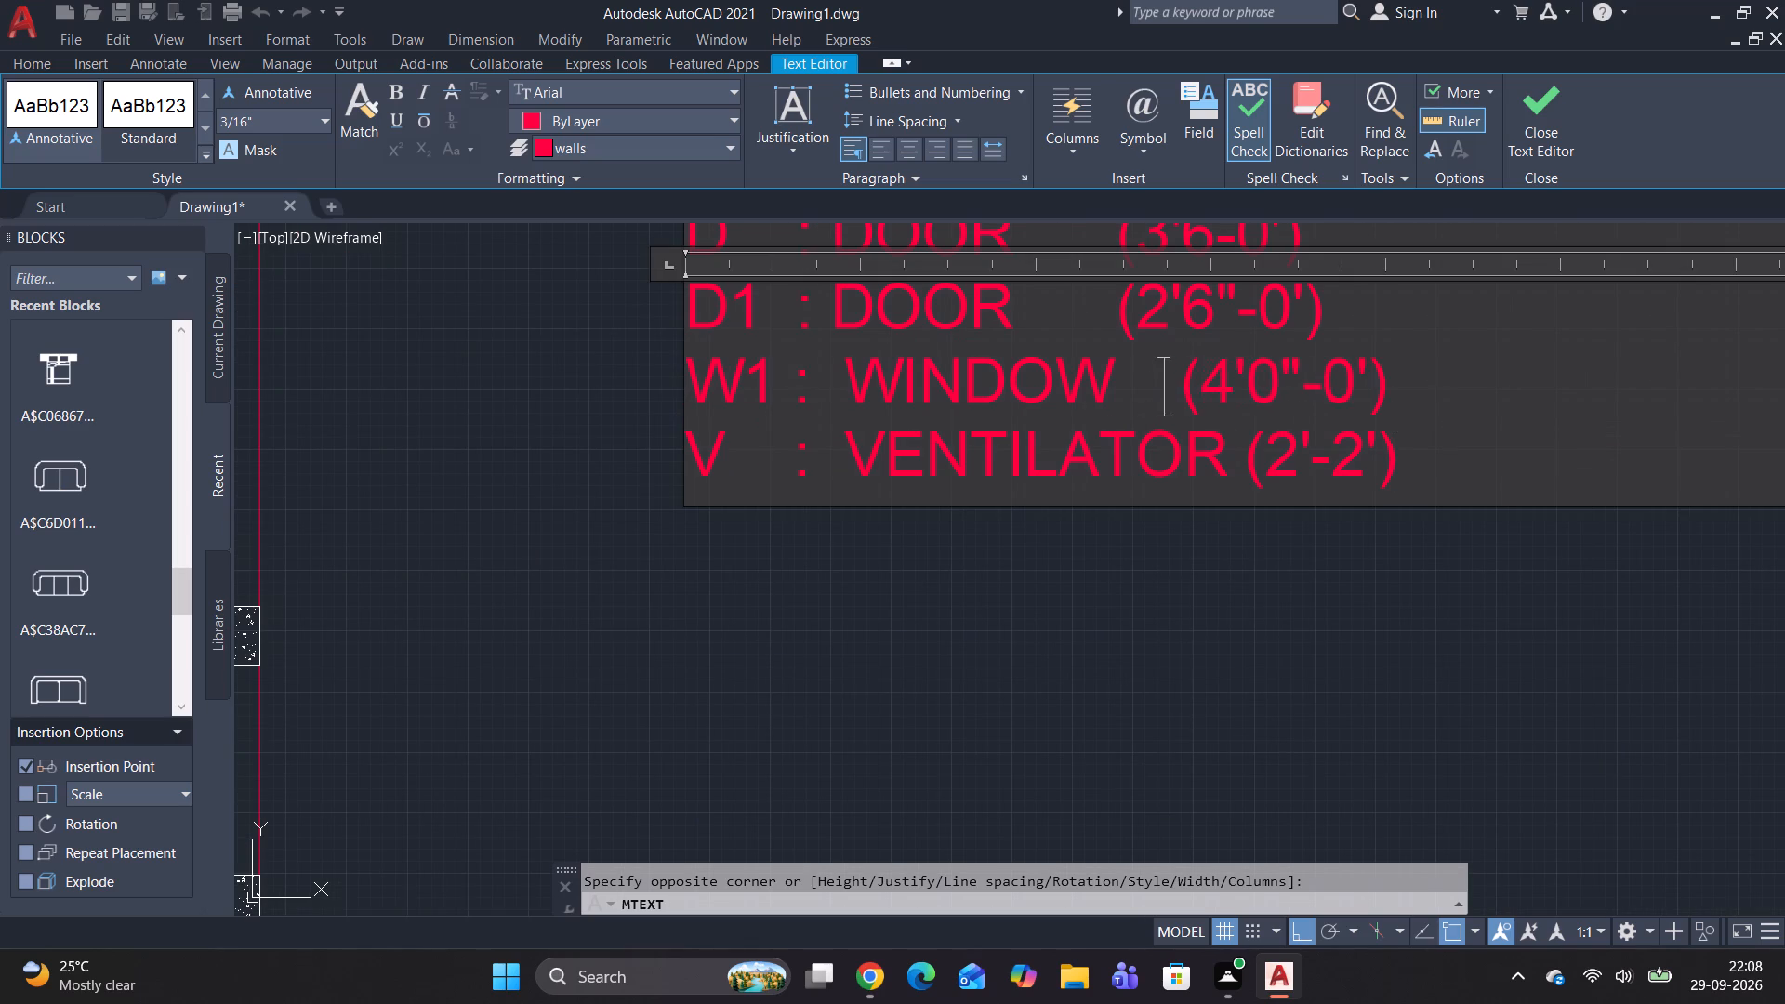
key(space)
key(space)
key(space)
click(1095, 294)
key(space)
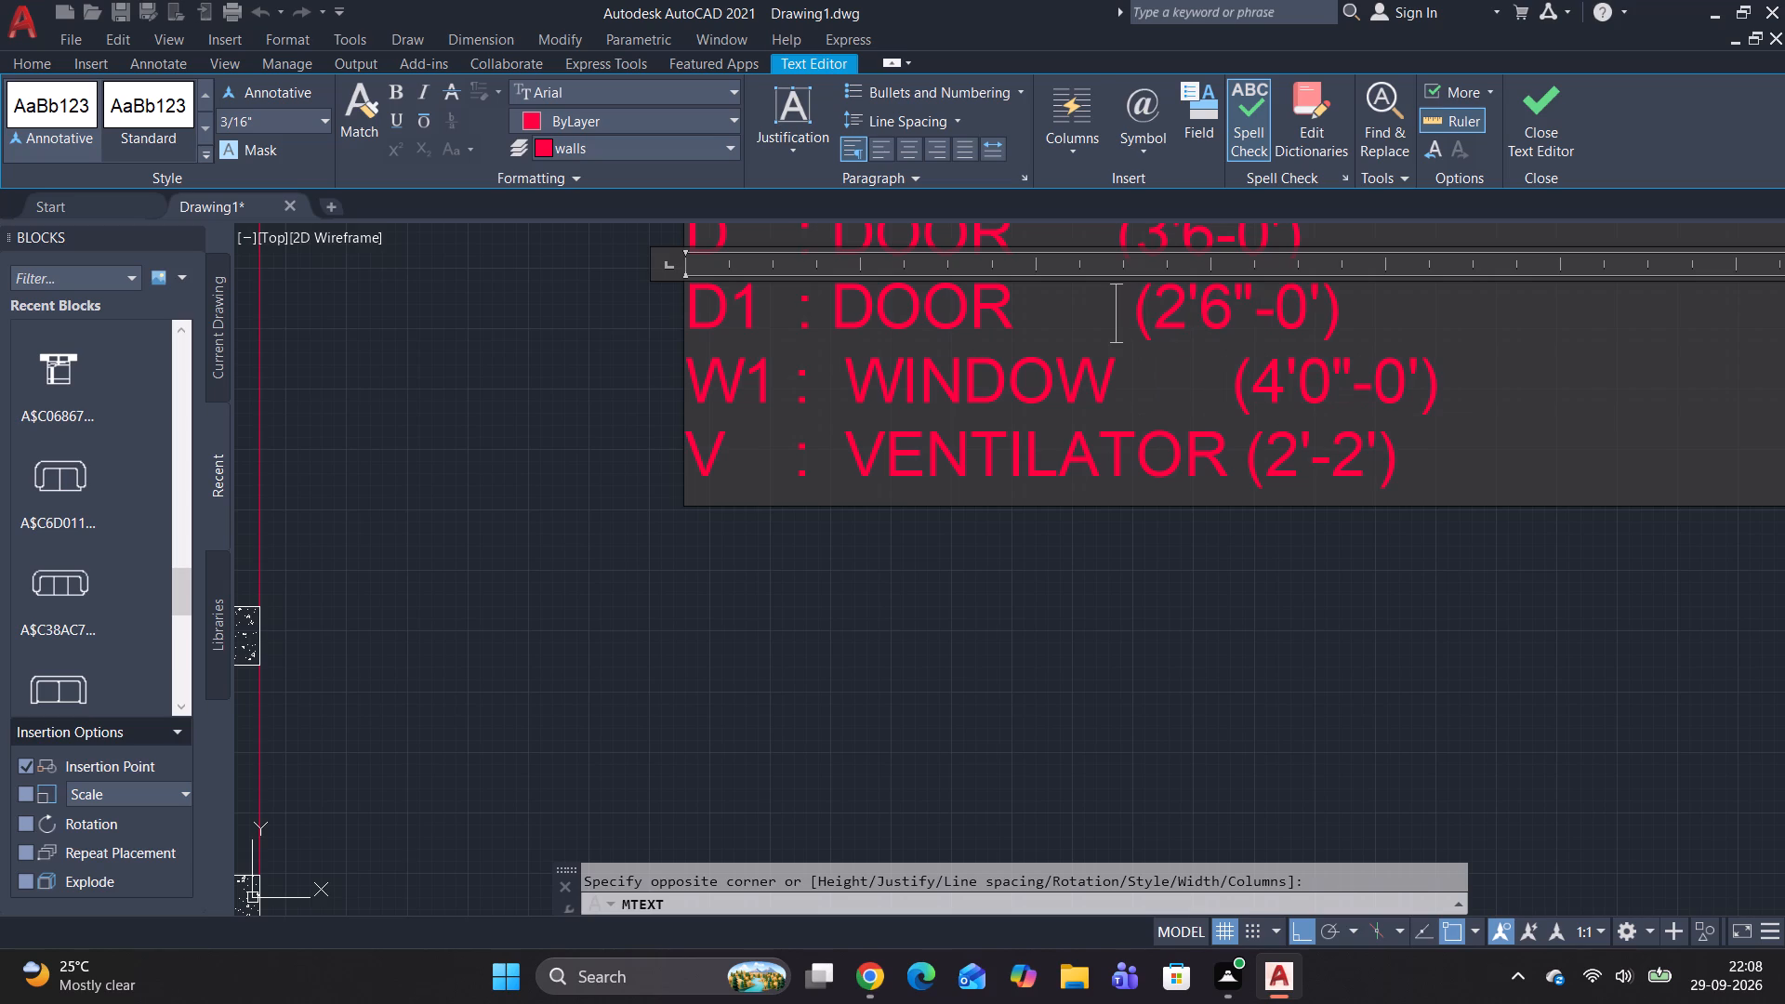
key(space)
key(space)
key(space)
key(space)
key(space)
key(space)
Insert spaces before the sizes in the D door and first-line W1 window entries to align them with the size column.
middle_drag(1095, 298, 1072, 471)
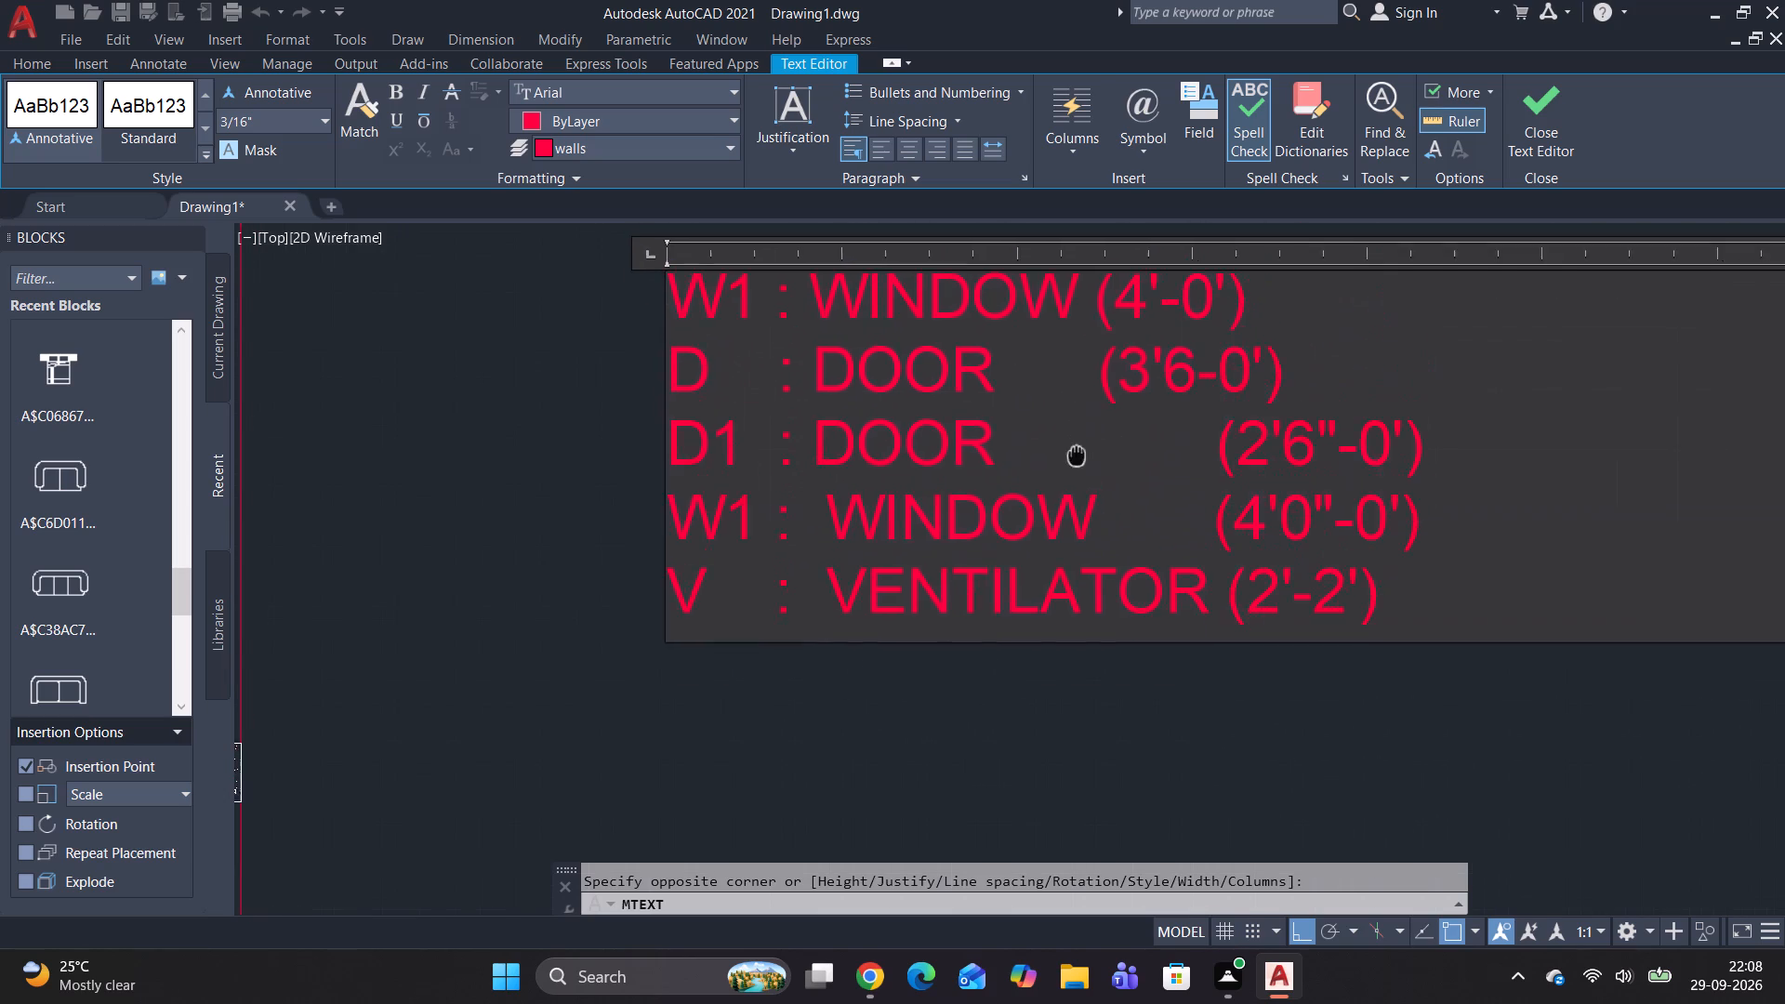
middle_drag(1072, 471, 1069, 487)
click(1074, 442)
key(space)
key(space)
key(space)
key(space)
key(space)
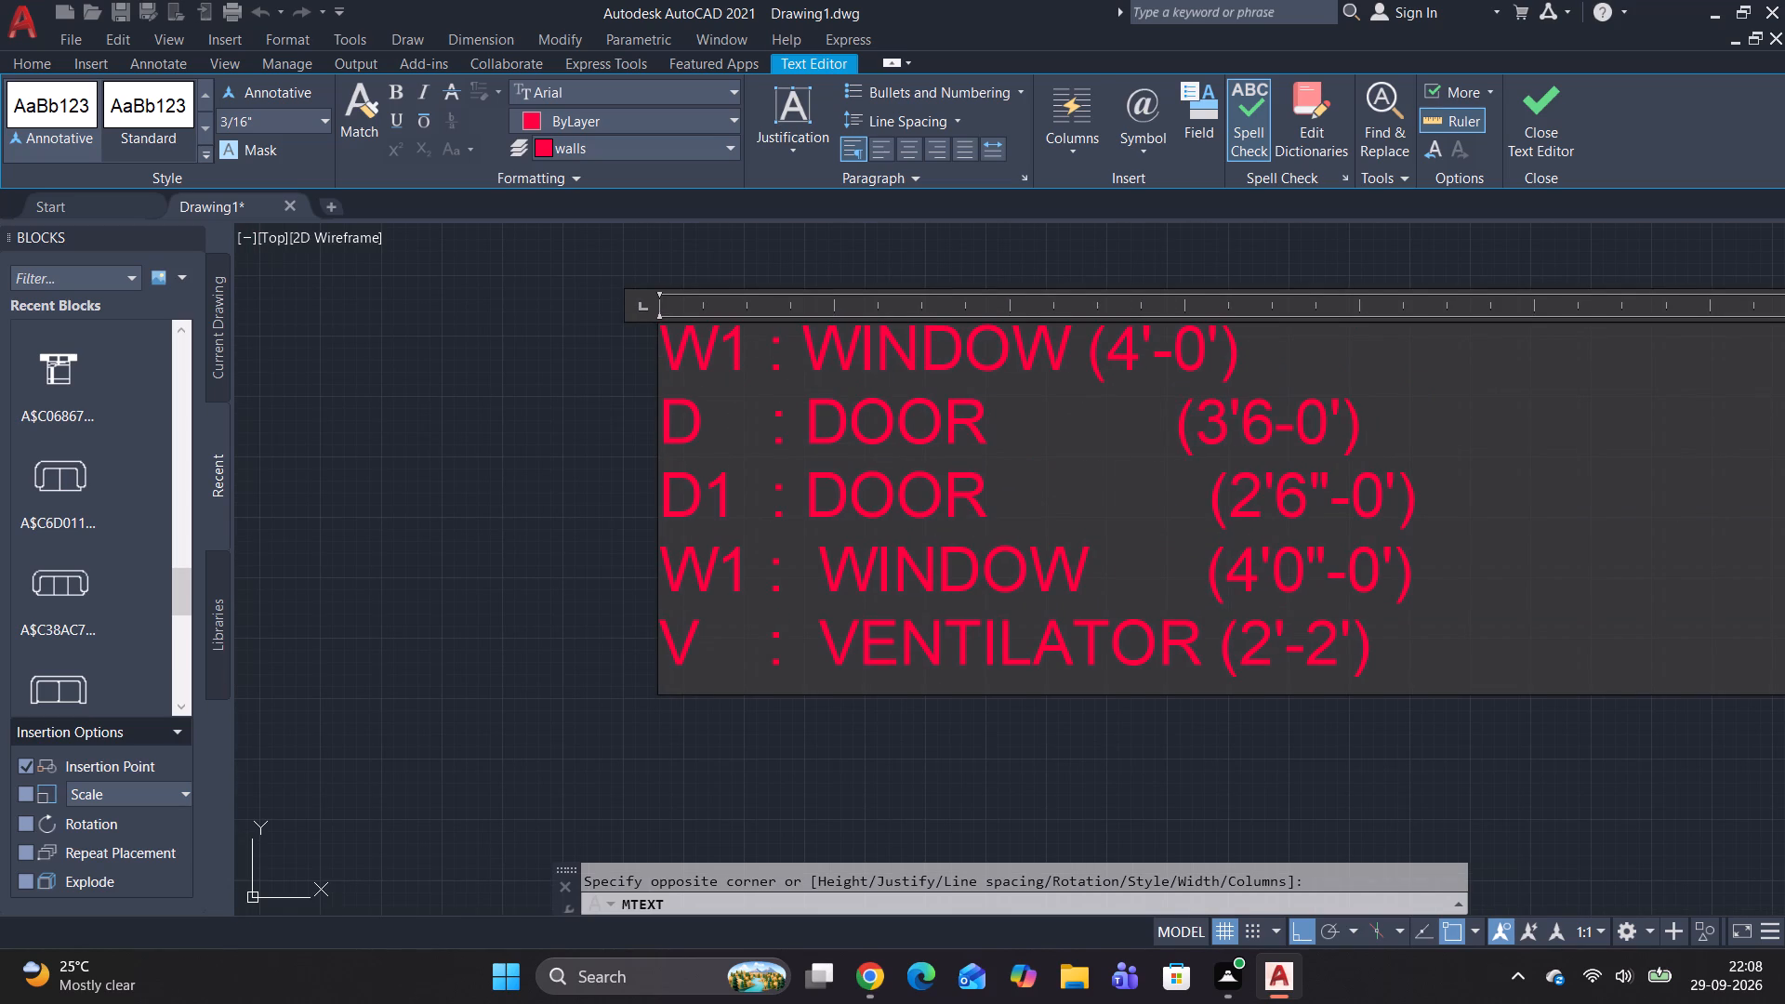
key(space)
key(space)
click(1083, 352)
key(space)
key(space)
key(space)
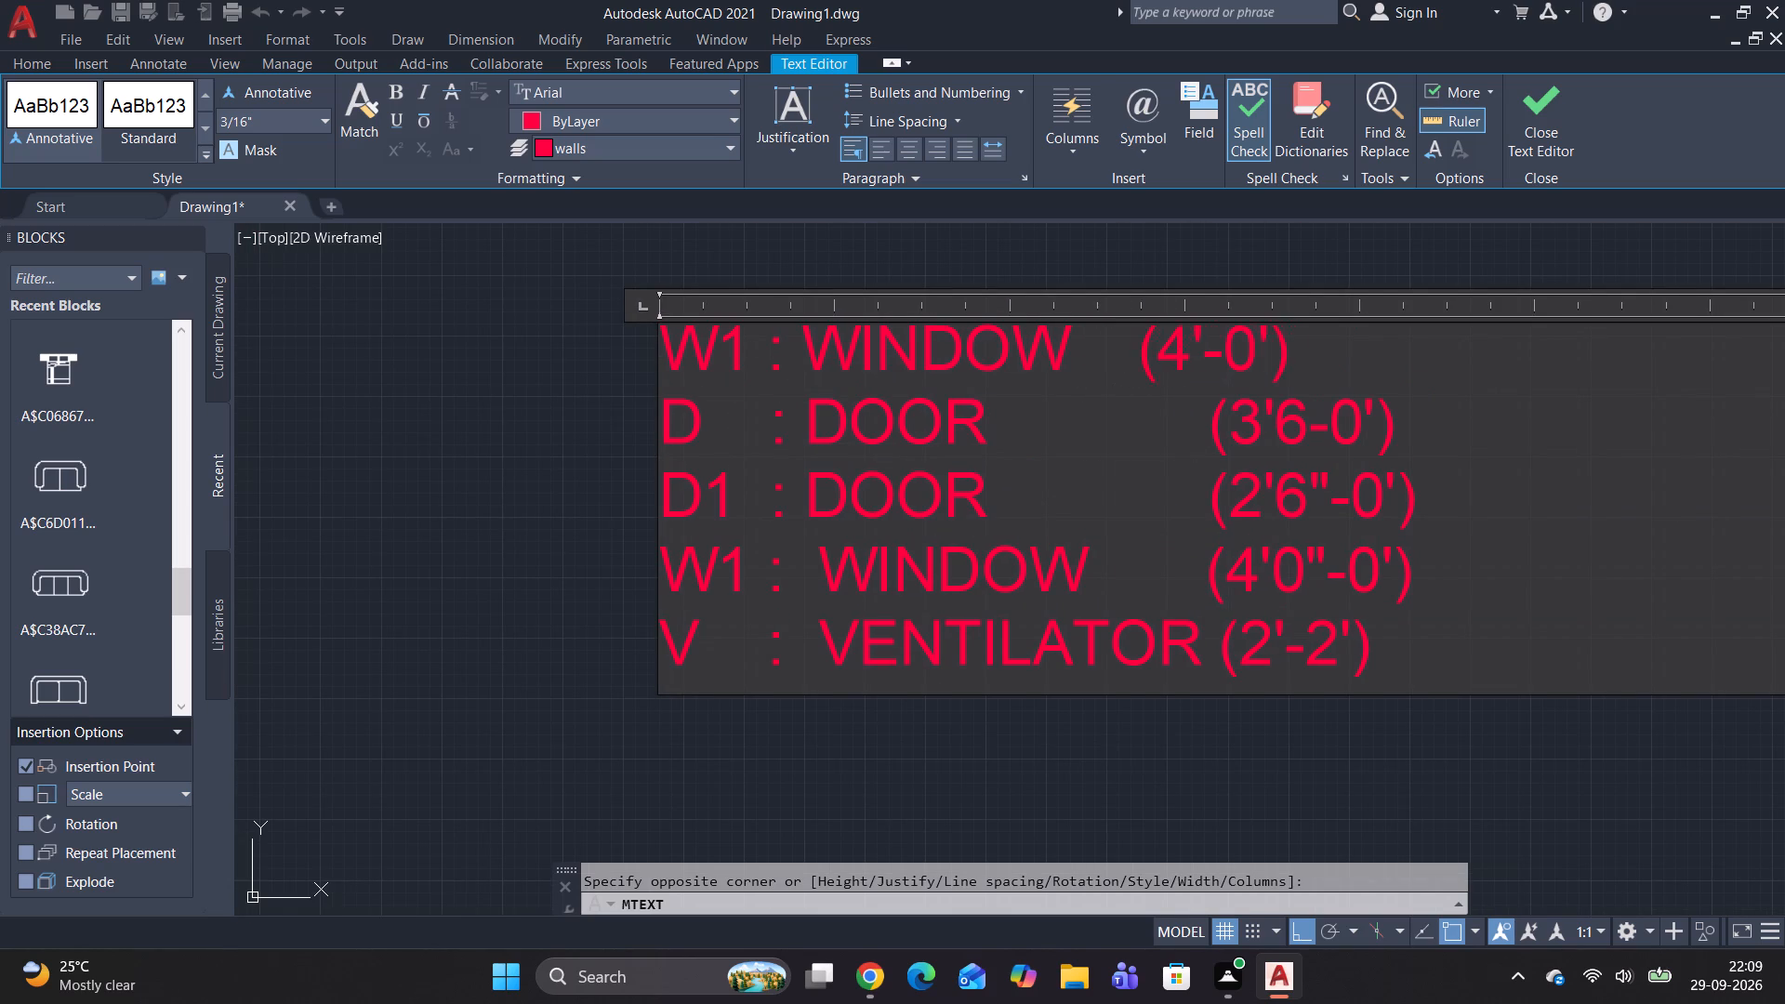
key(space)
key(space)
key(space)
key(space)
Add a sixth line to the schedule reading "MD : MAIN DOOR", followed by spacing for its size.
scroll(1083, 352, down, 3)
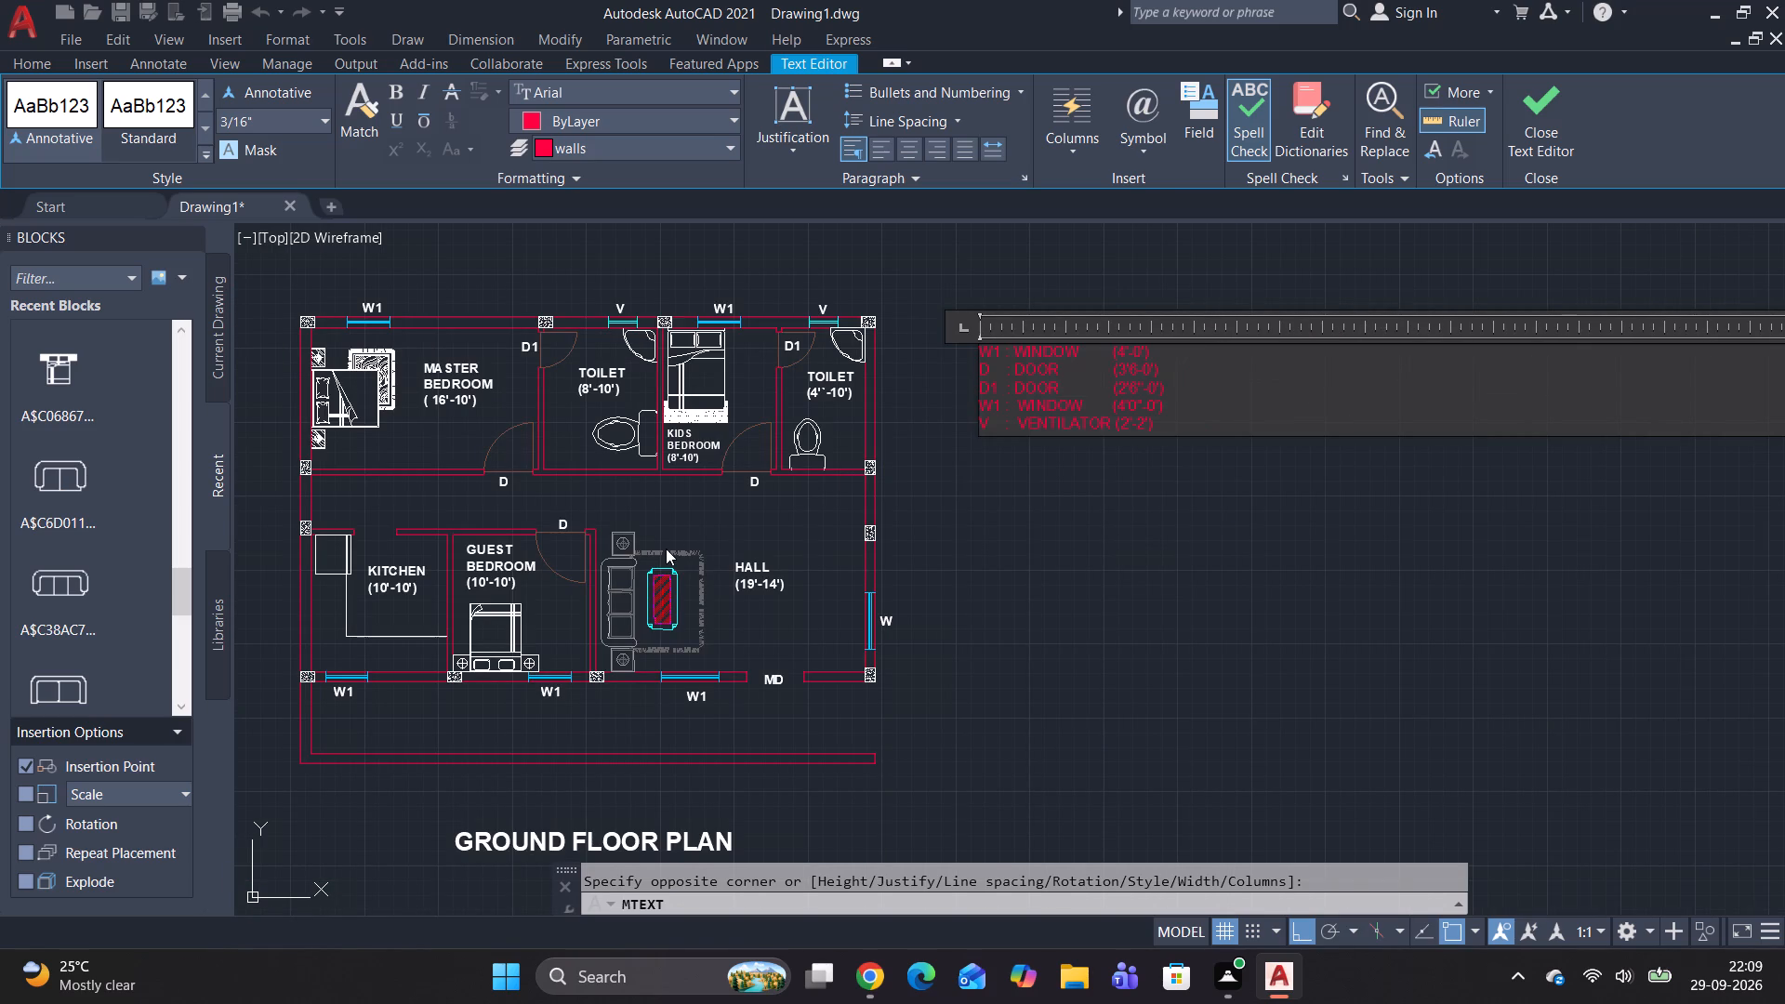
scroll(914, 492, up, 1)
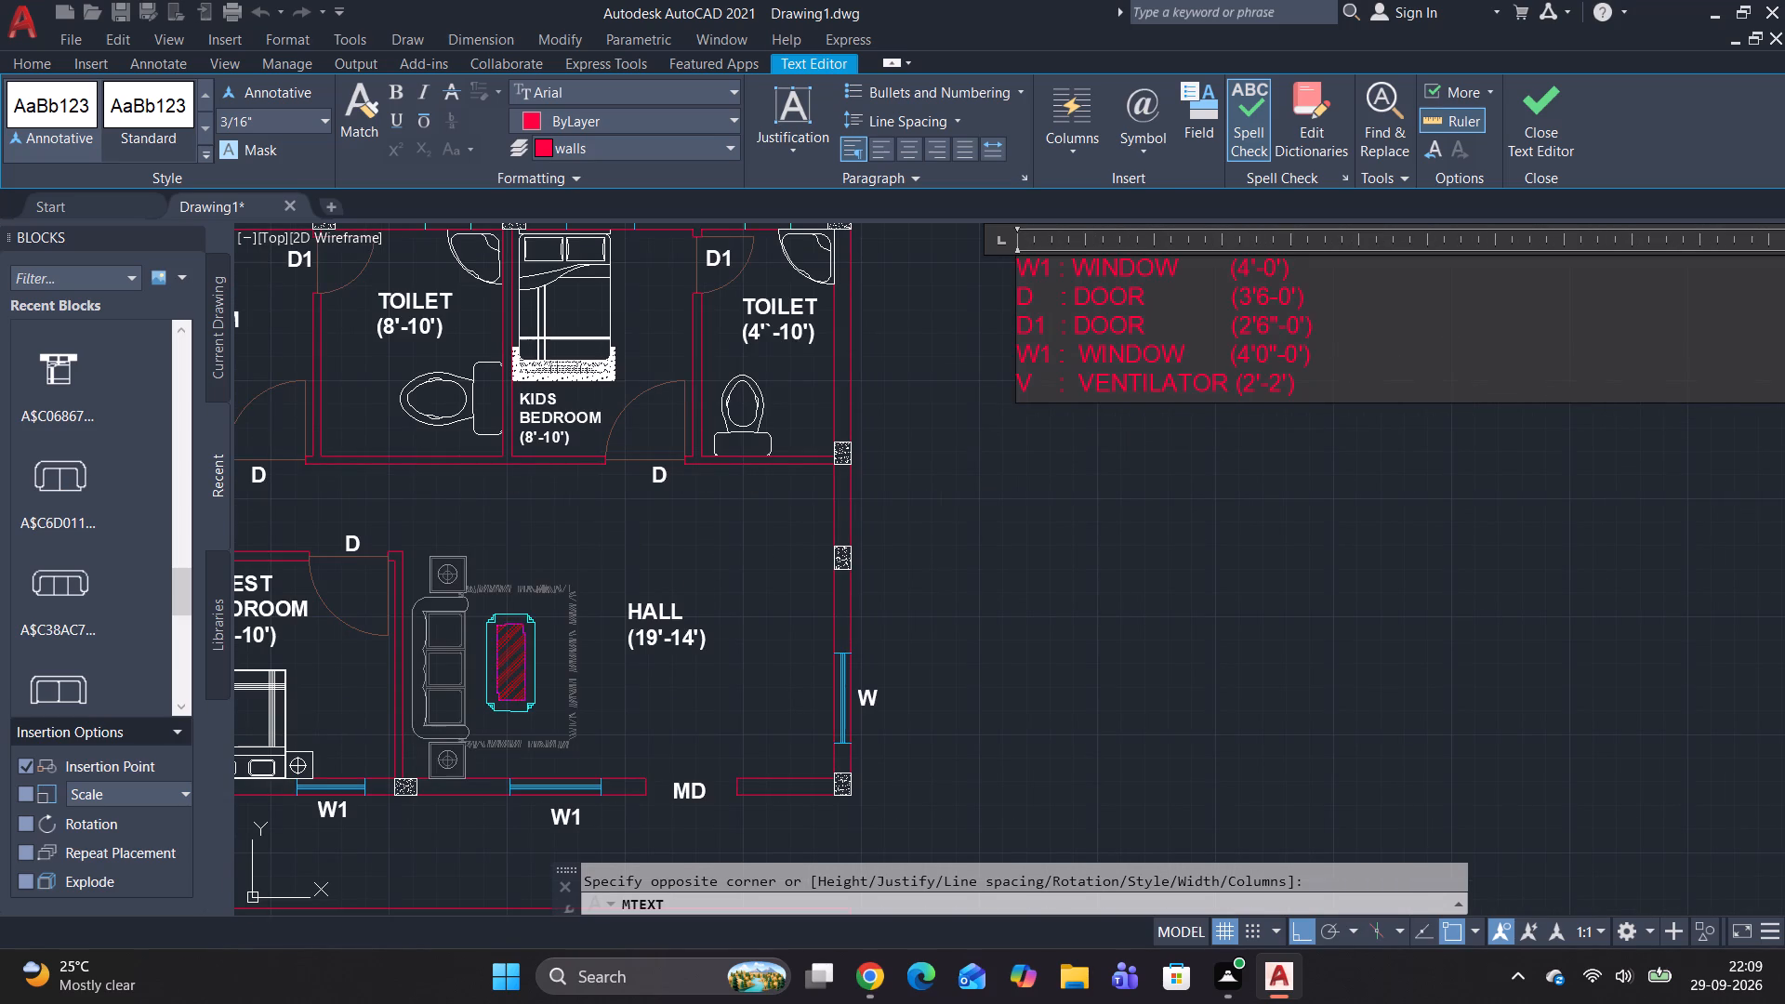
click(1347, 388)
key(Return)
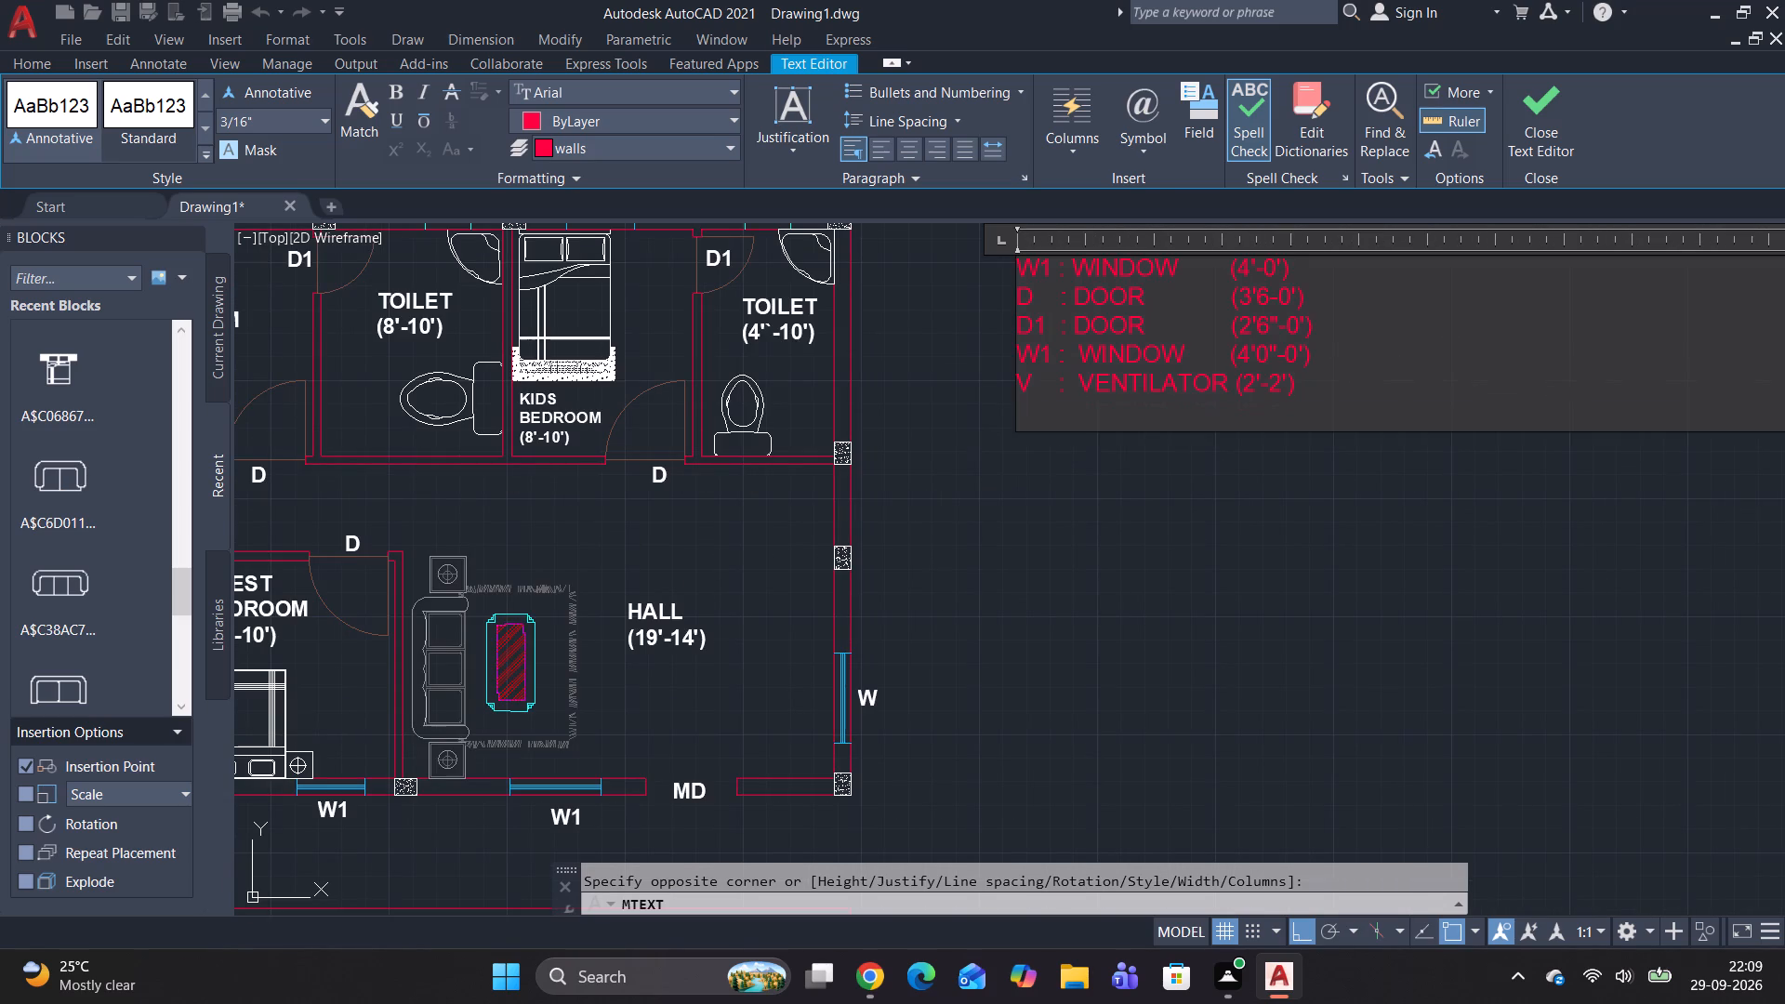
text(MD)
key(space)
text(:)
key(space)
text(MAIN DOOR)
key(space)
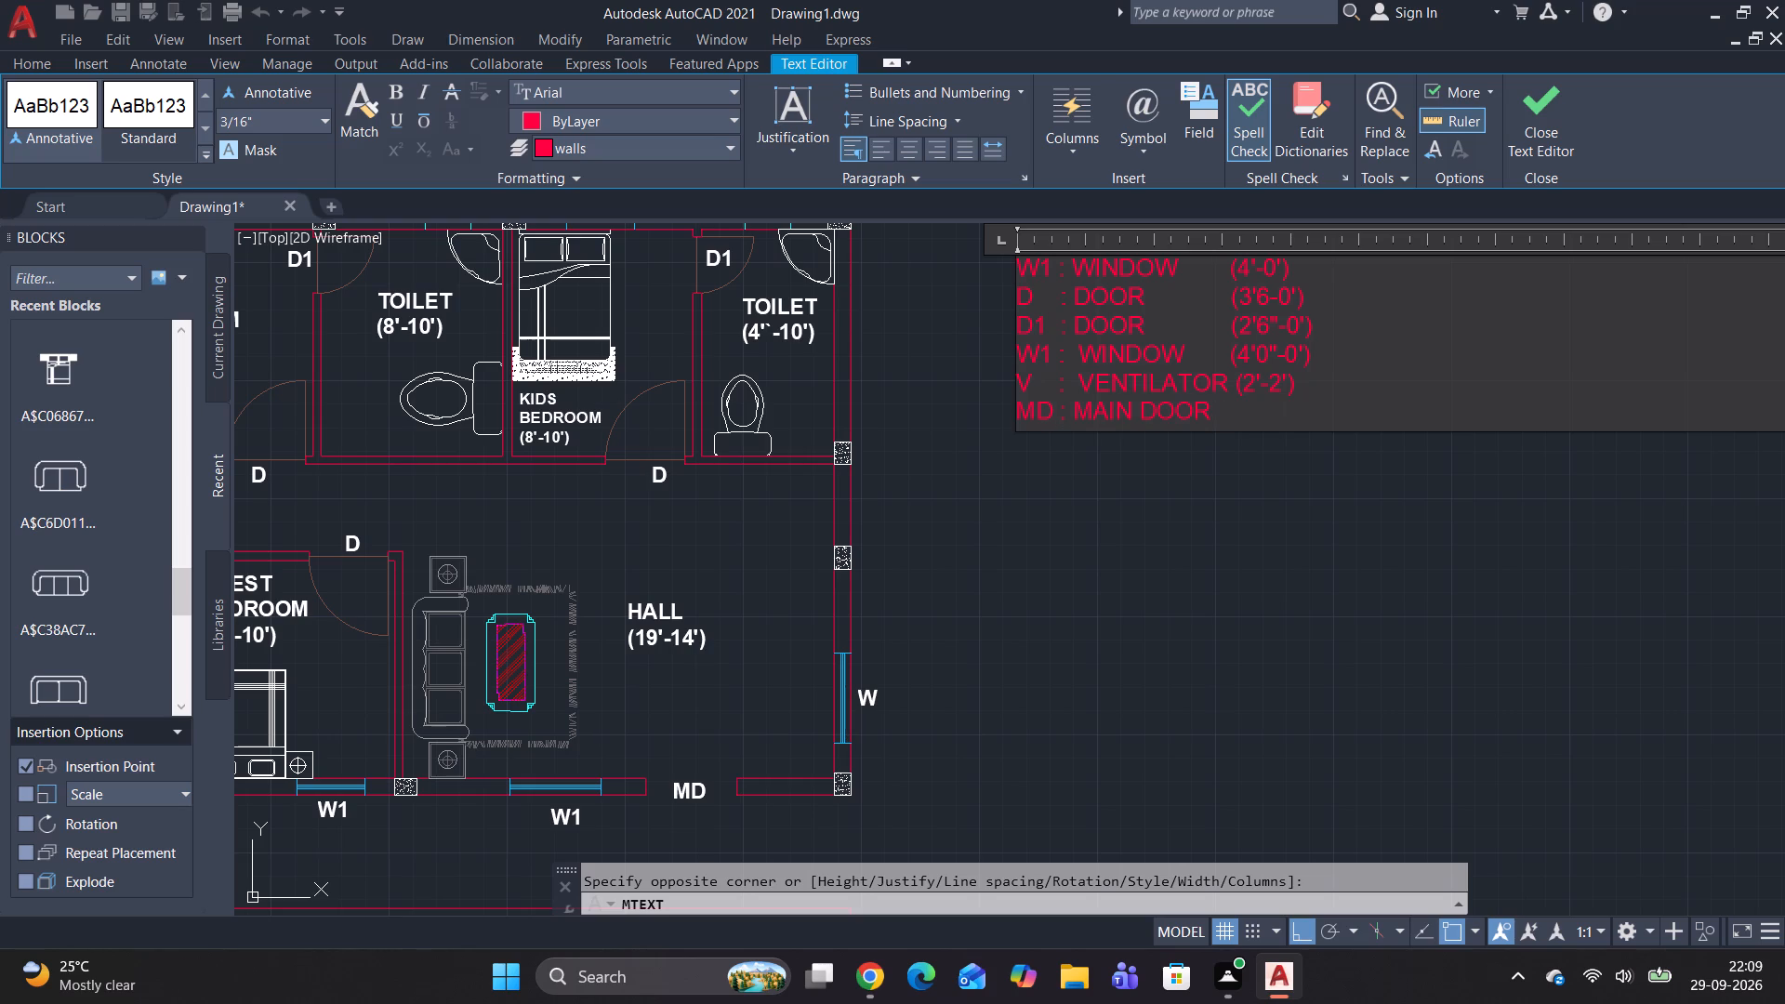
key(space)
key(space)
key(space)
key(space)
Shift the sizes of the first four schedule lines by one more space each to match the ventilator size's position.
click(1221, 354)
key(space)
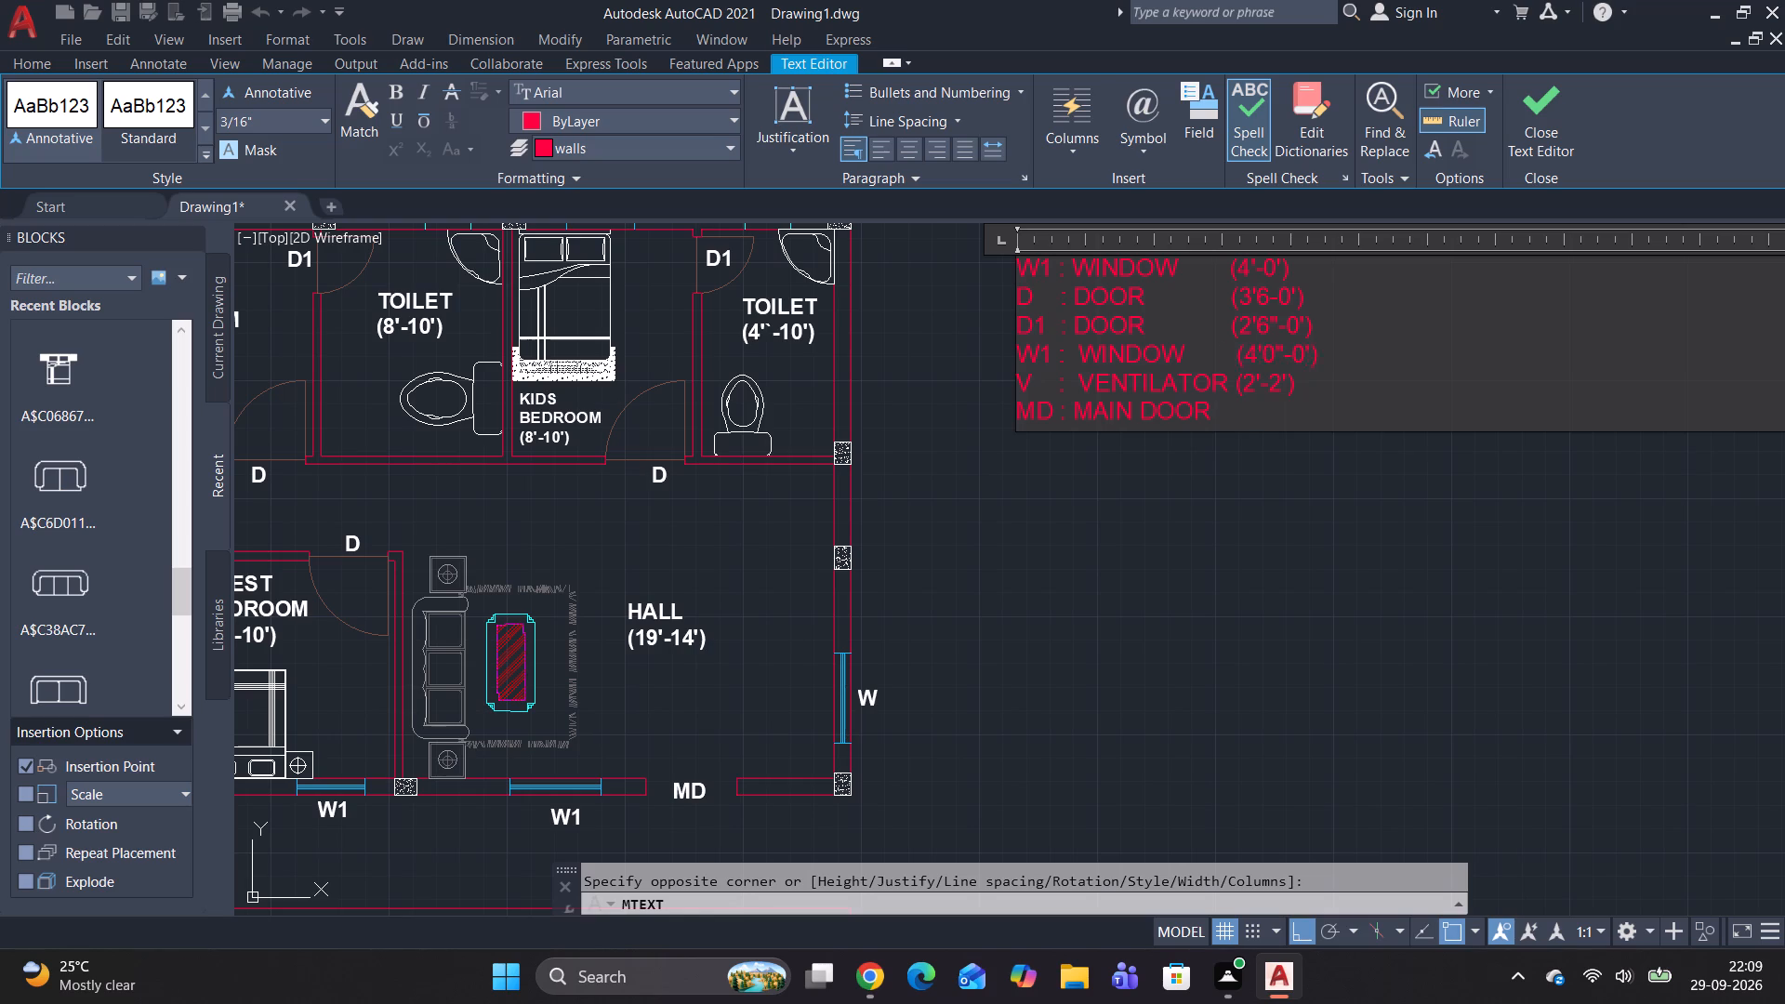
click(1213, 326)
key(space)
click(1225, 294)
key(space)
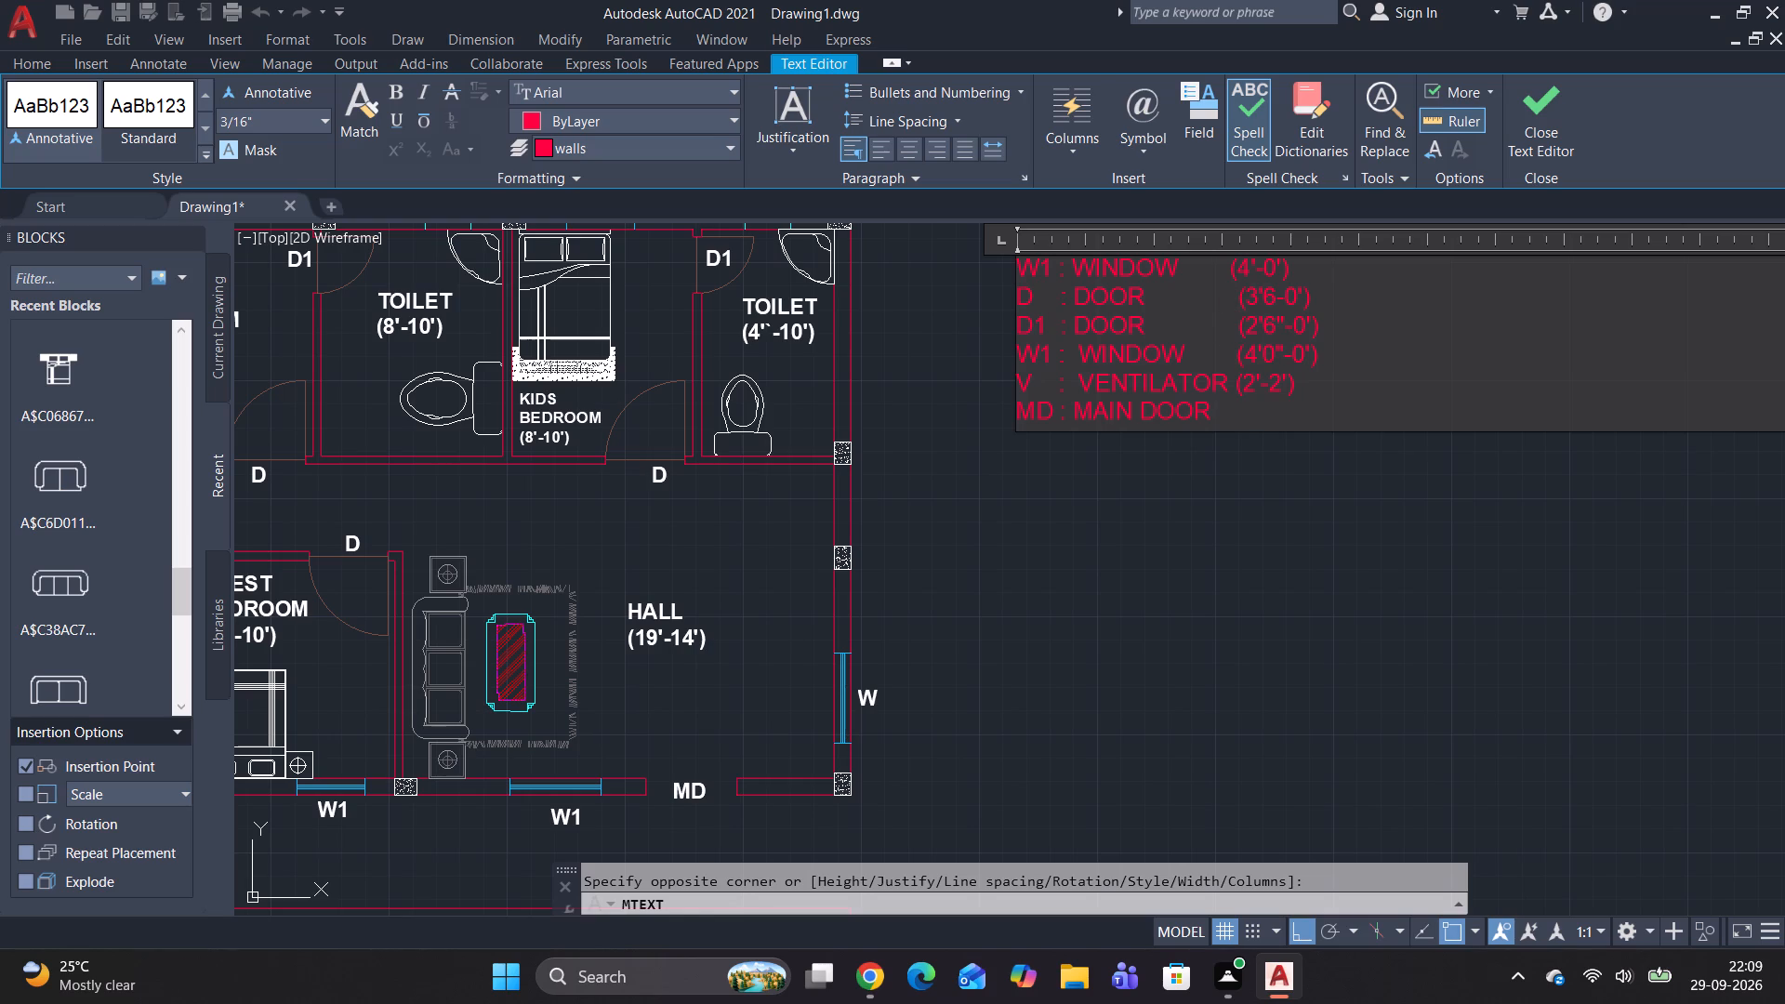
click(1222, 258)
key(space)
Enter the size (4'0"-0') at the end of the MAIN DOOR line, in the size column.
click(1240, 411)
key(shift+parenleft)
key(4)
key(apostrophe)
text(0")
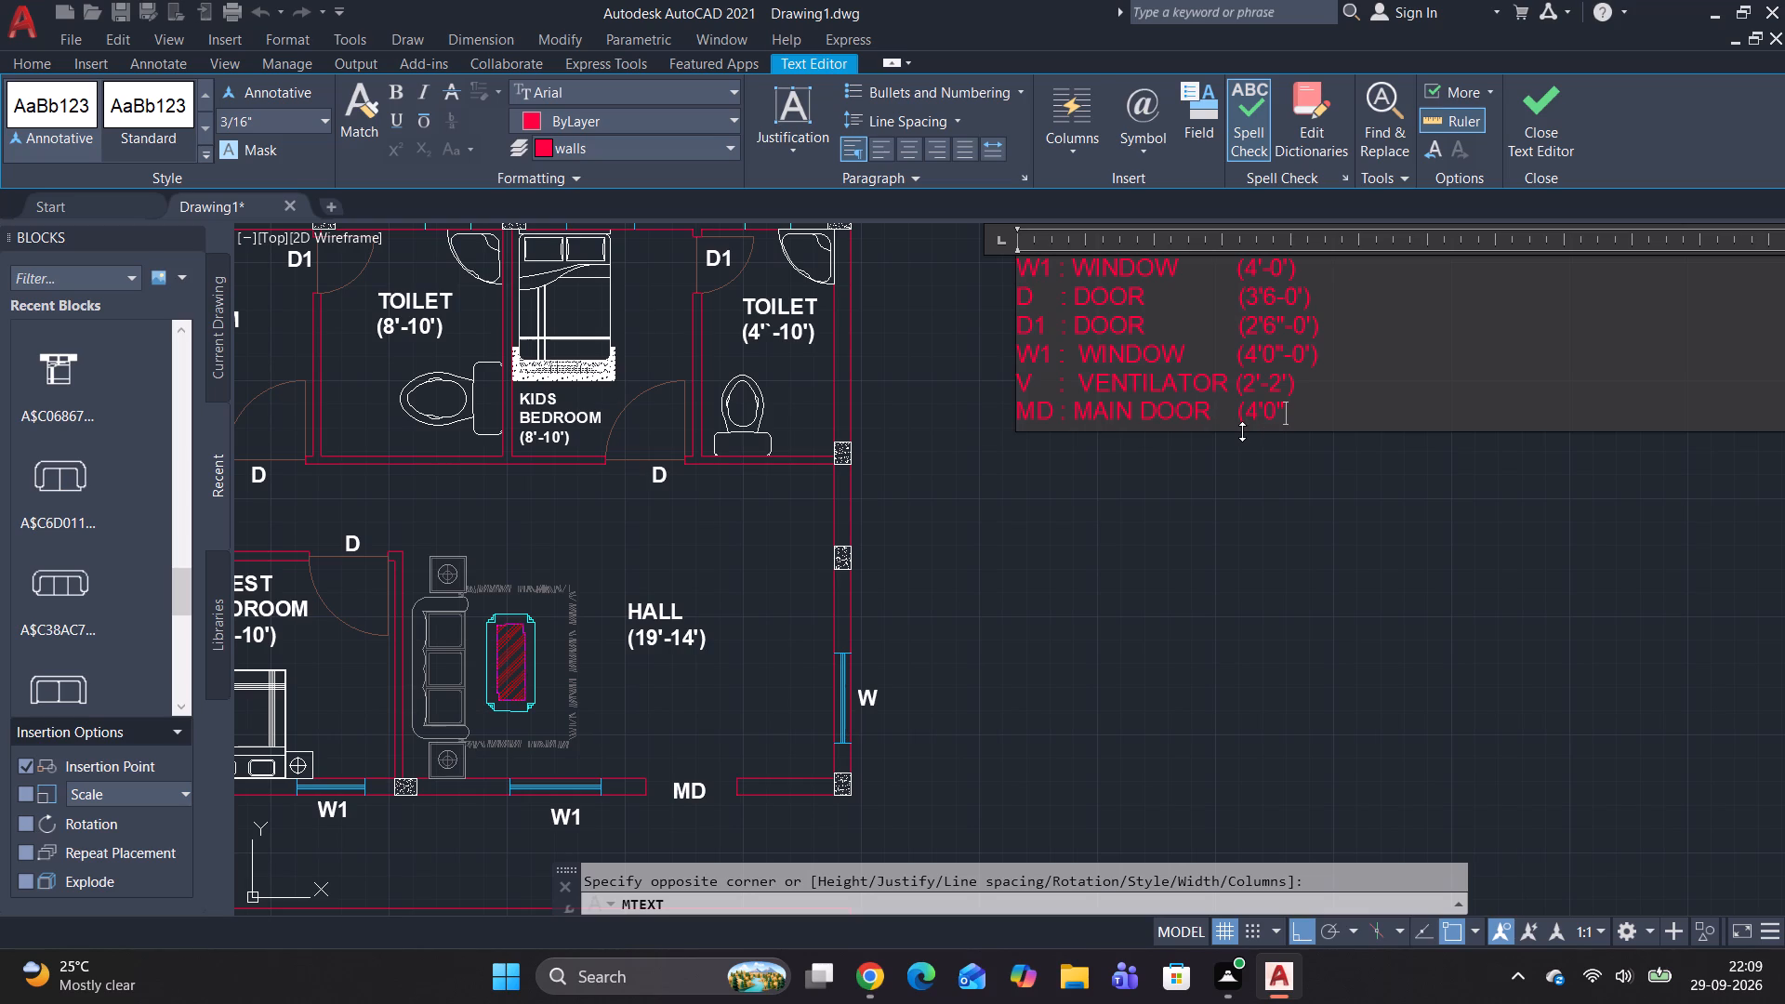
key(minus)
key(0)
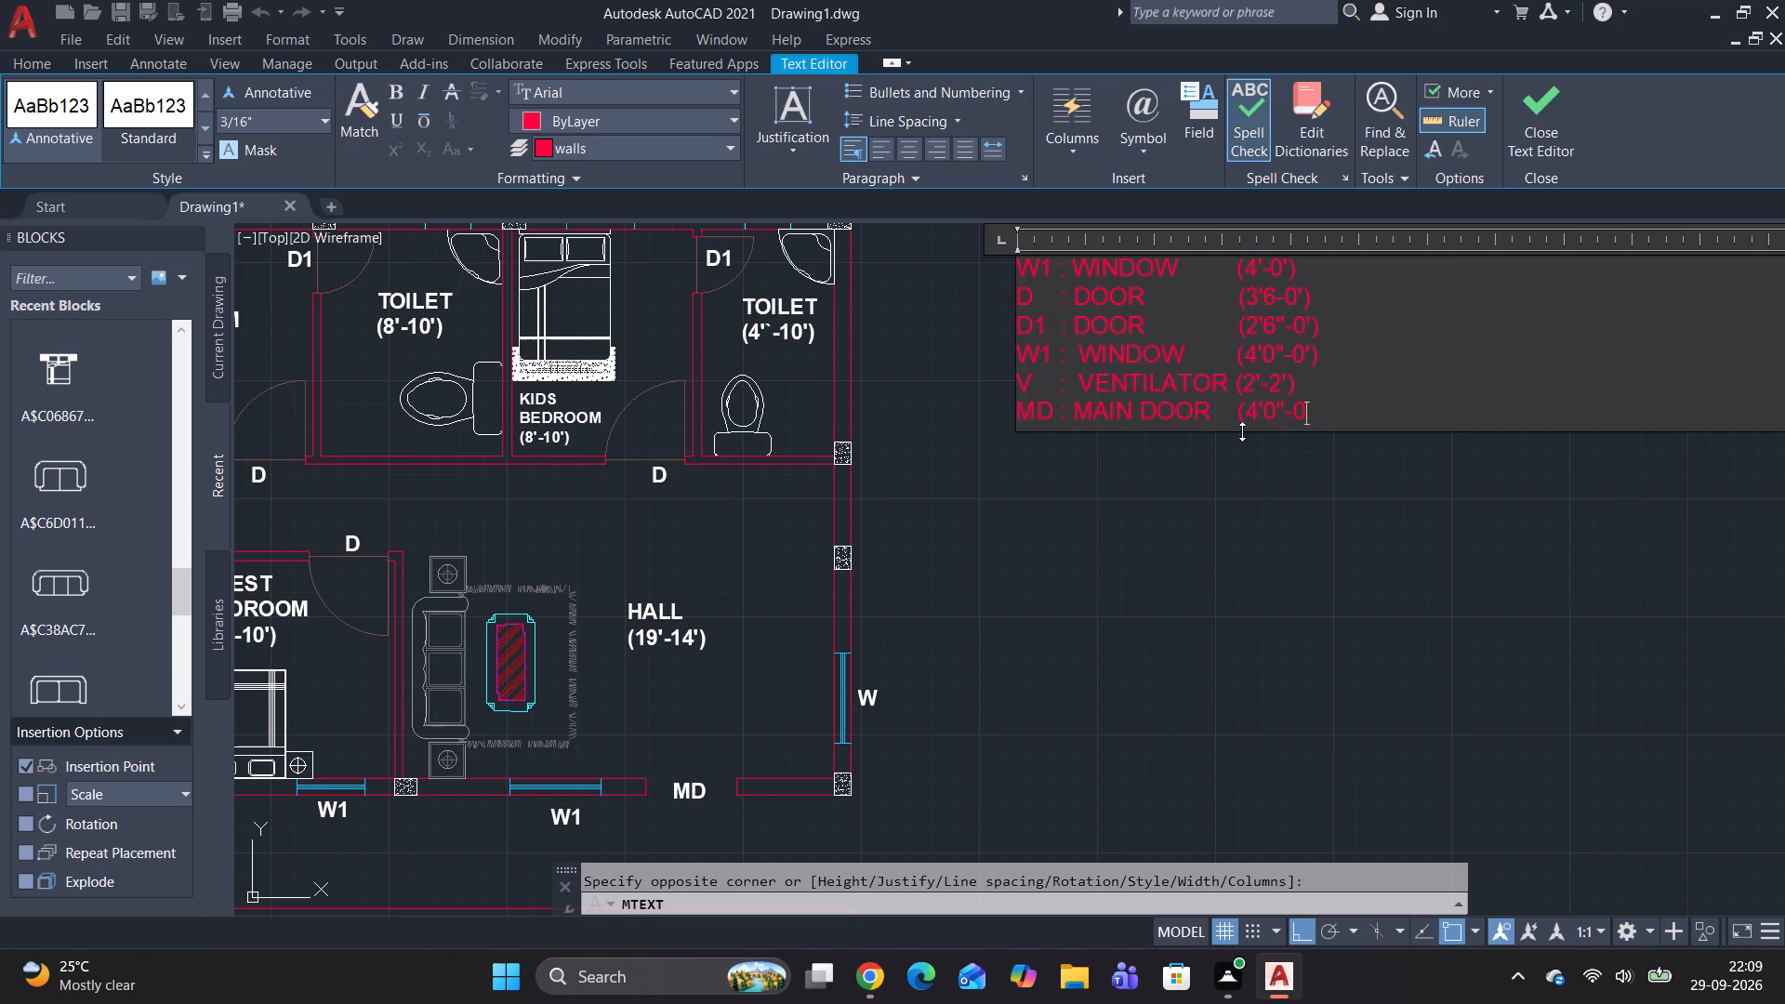
key(shift+quotedbl)
key(BackSpace)
text('))
scroll(1243, 431, up, 1)
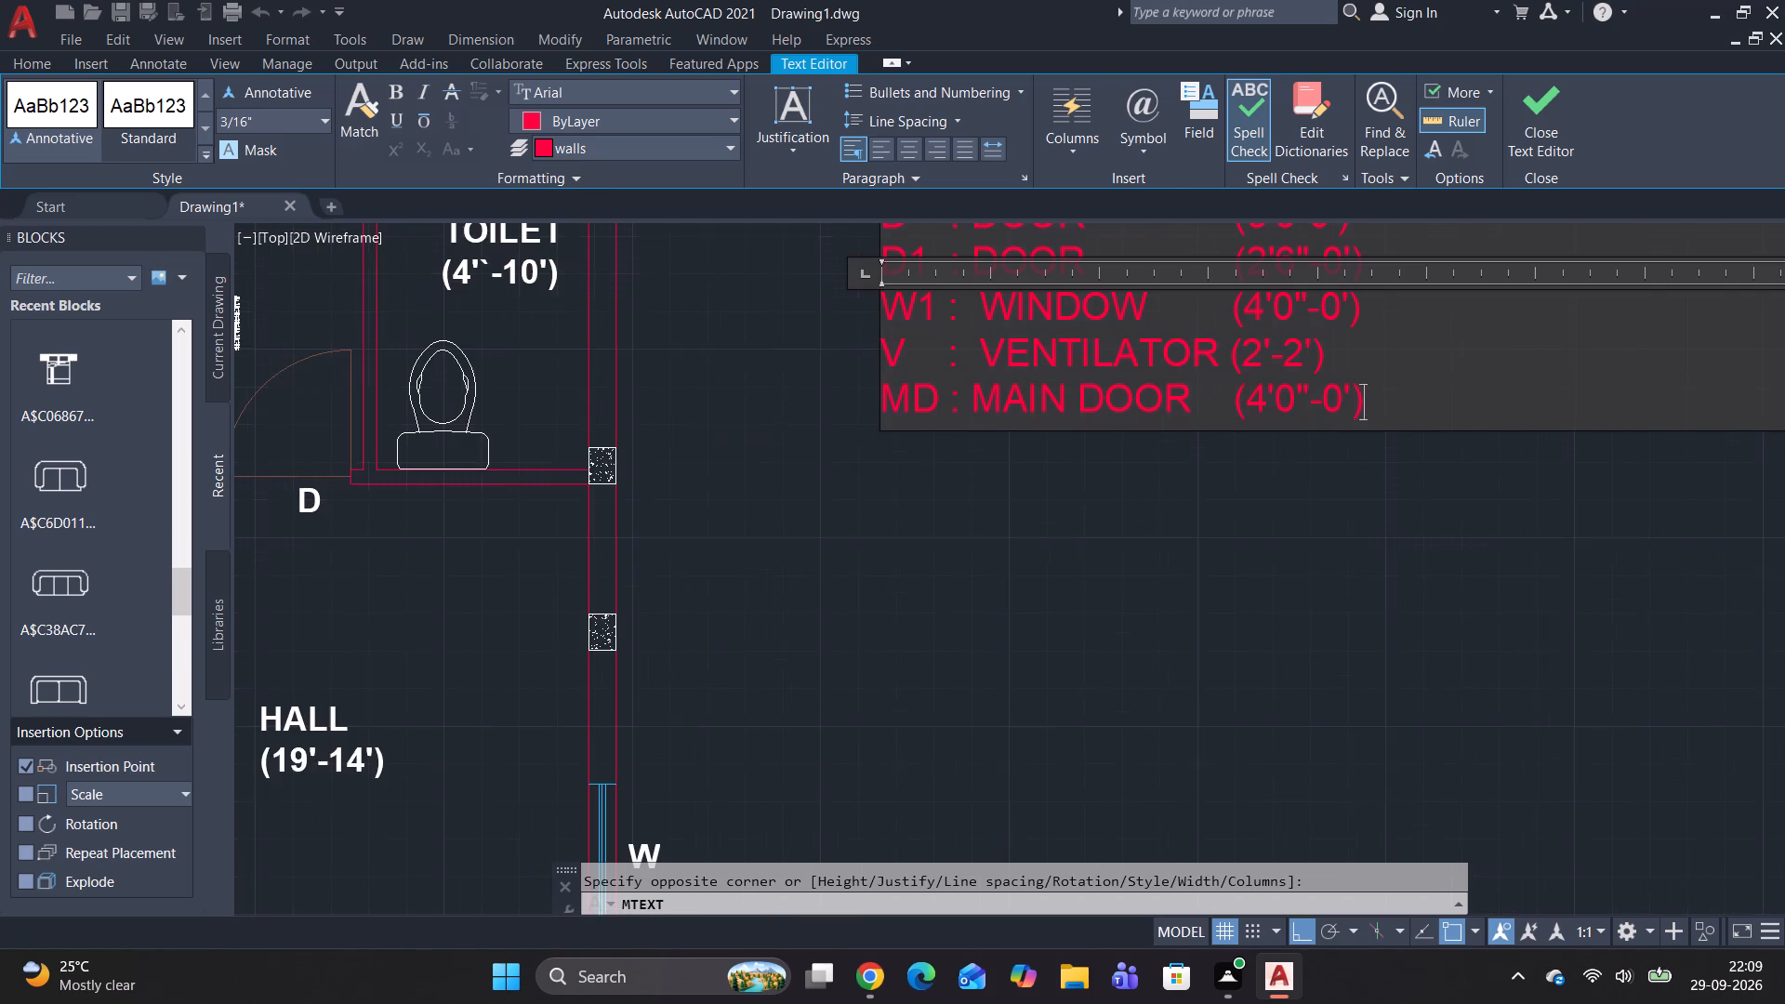
scroll(1150, 389, down, 1)
middle_drag(1134, 578, 1120, 724)
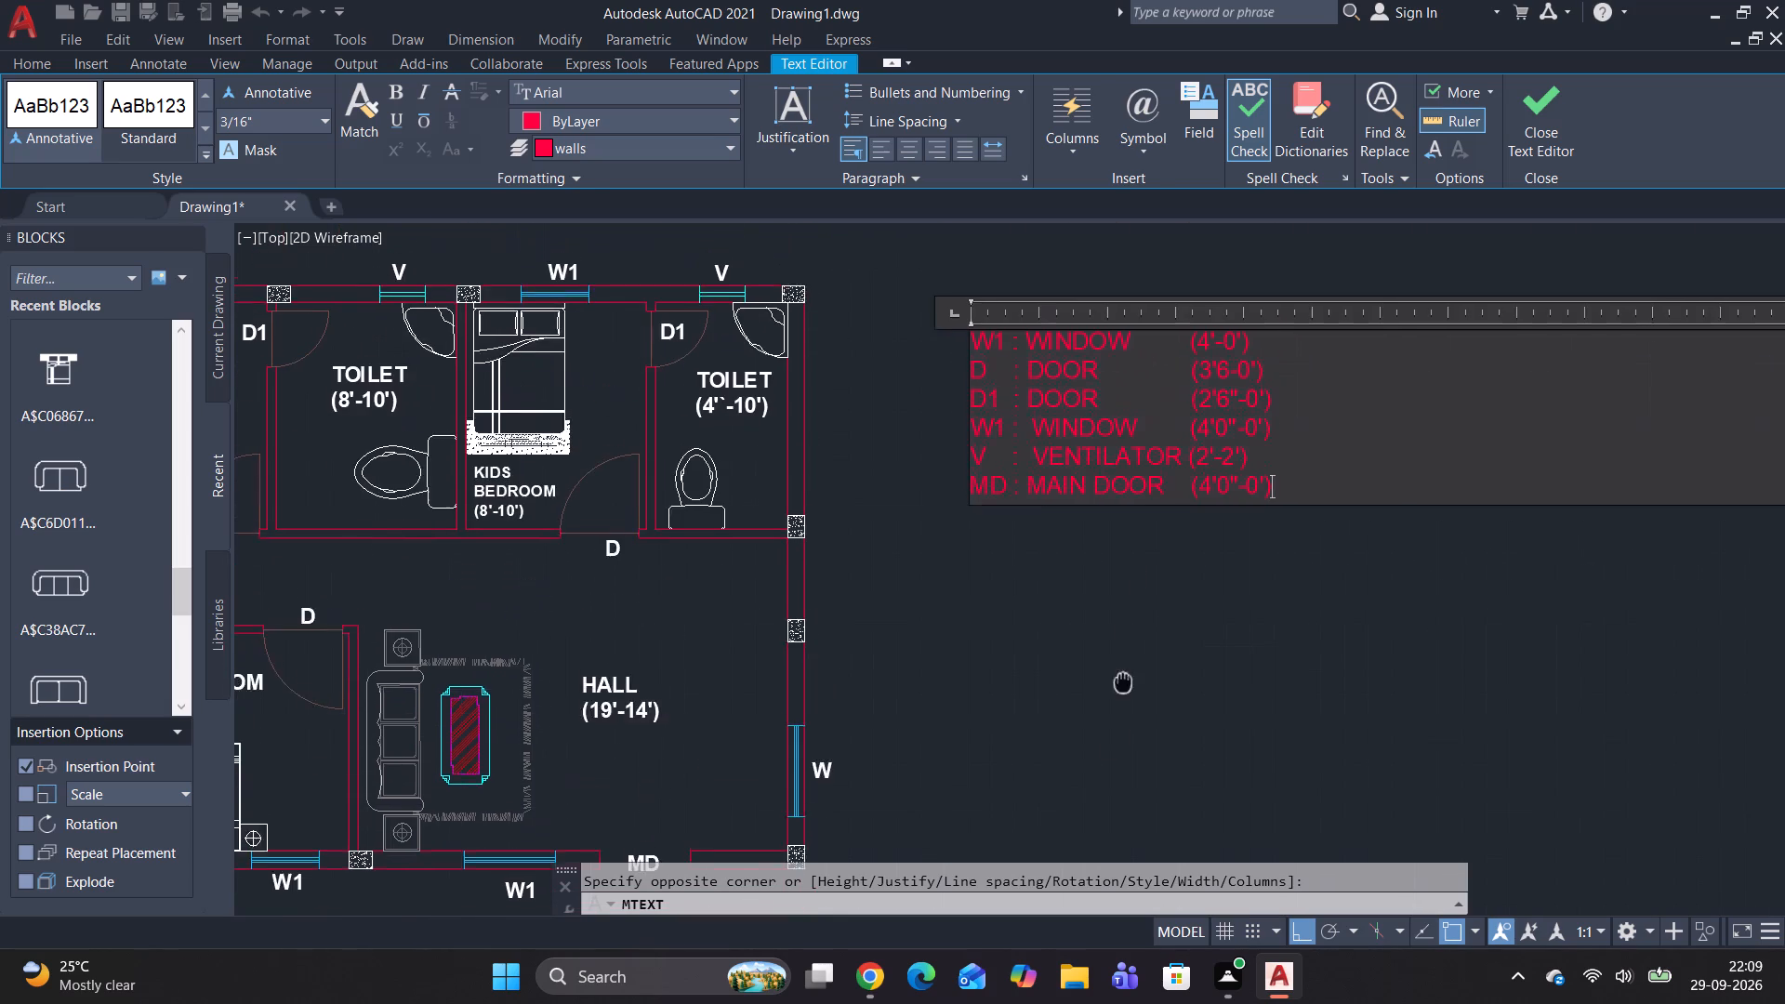
middle_drag(1120, 724, 1116, 740)
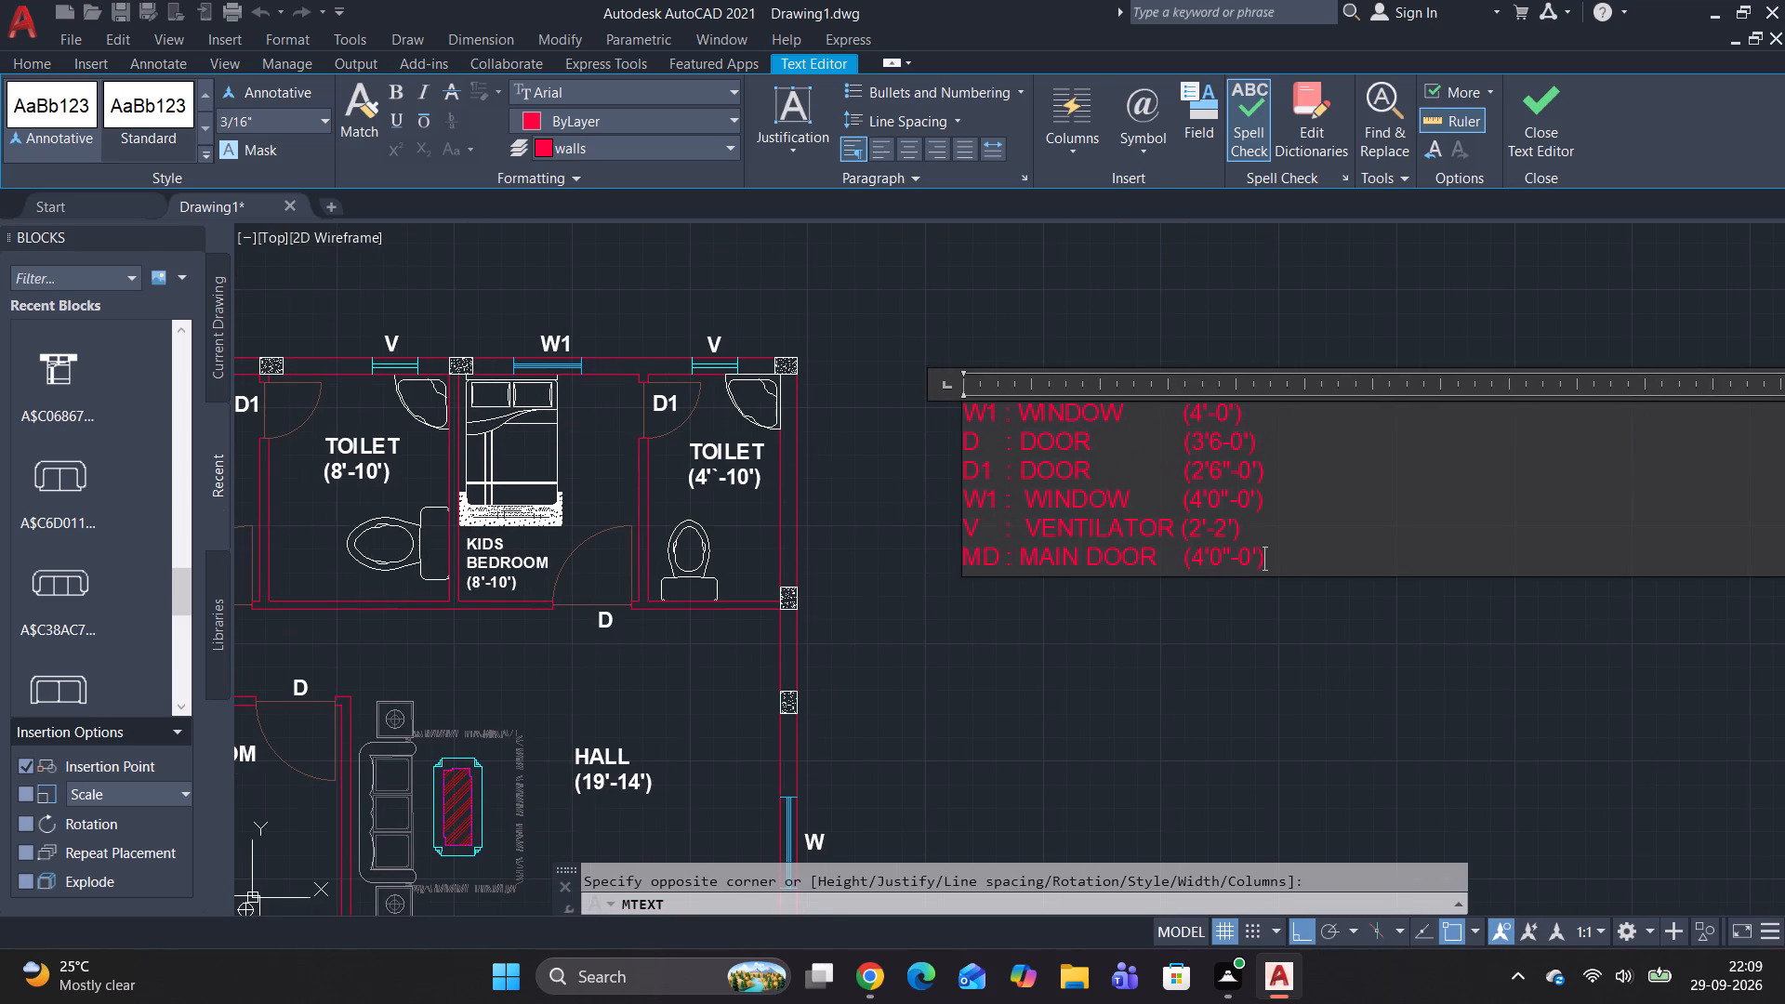
Format the entire schedule text as bold, 8" high and white (255,255,255), and finish editing it.
drag(964, 413, 1353, 624)
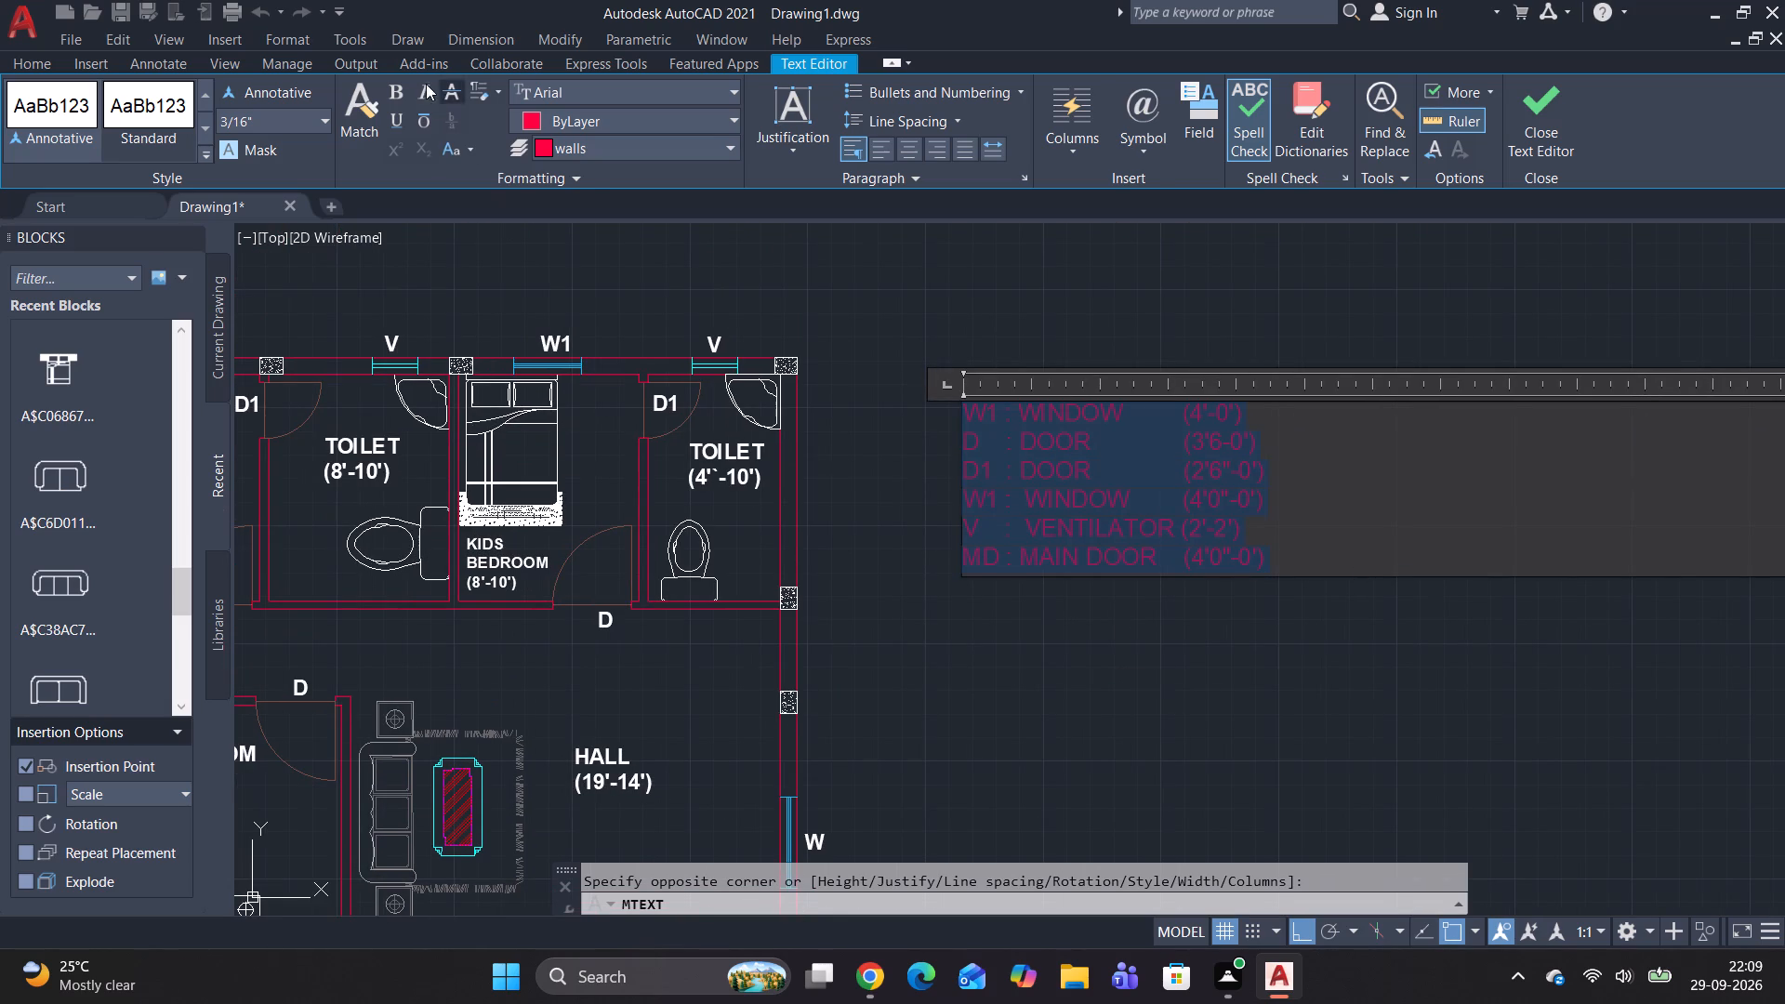
click(393, 87)
click(322, 127)
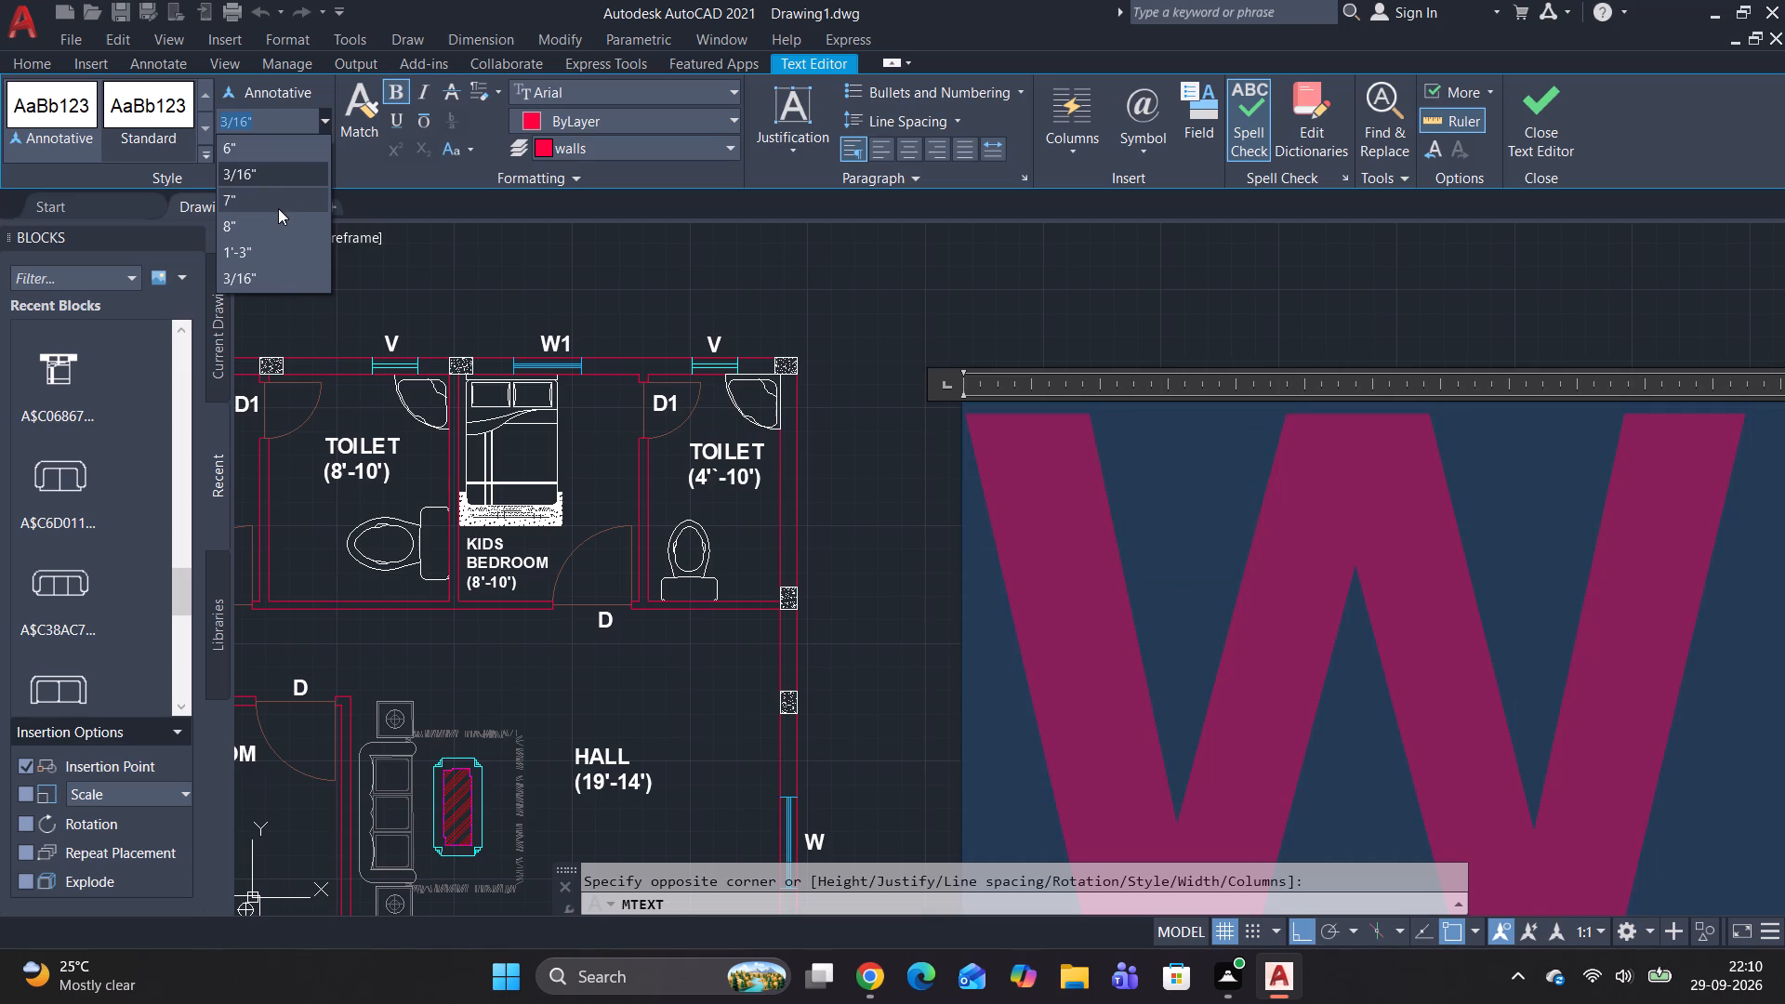
click(272, 224)
click(546, 114)
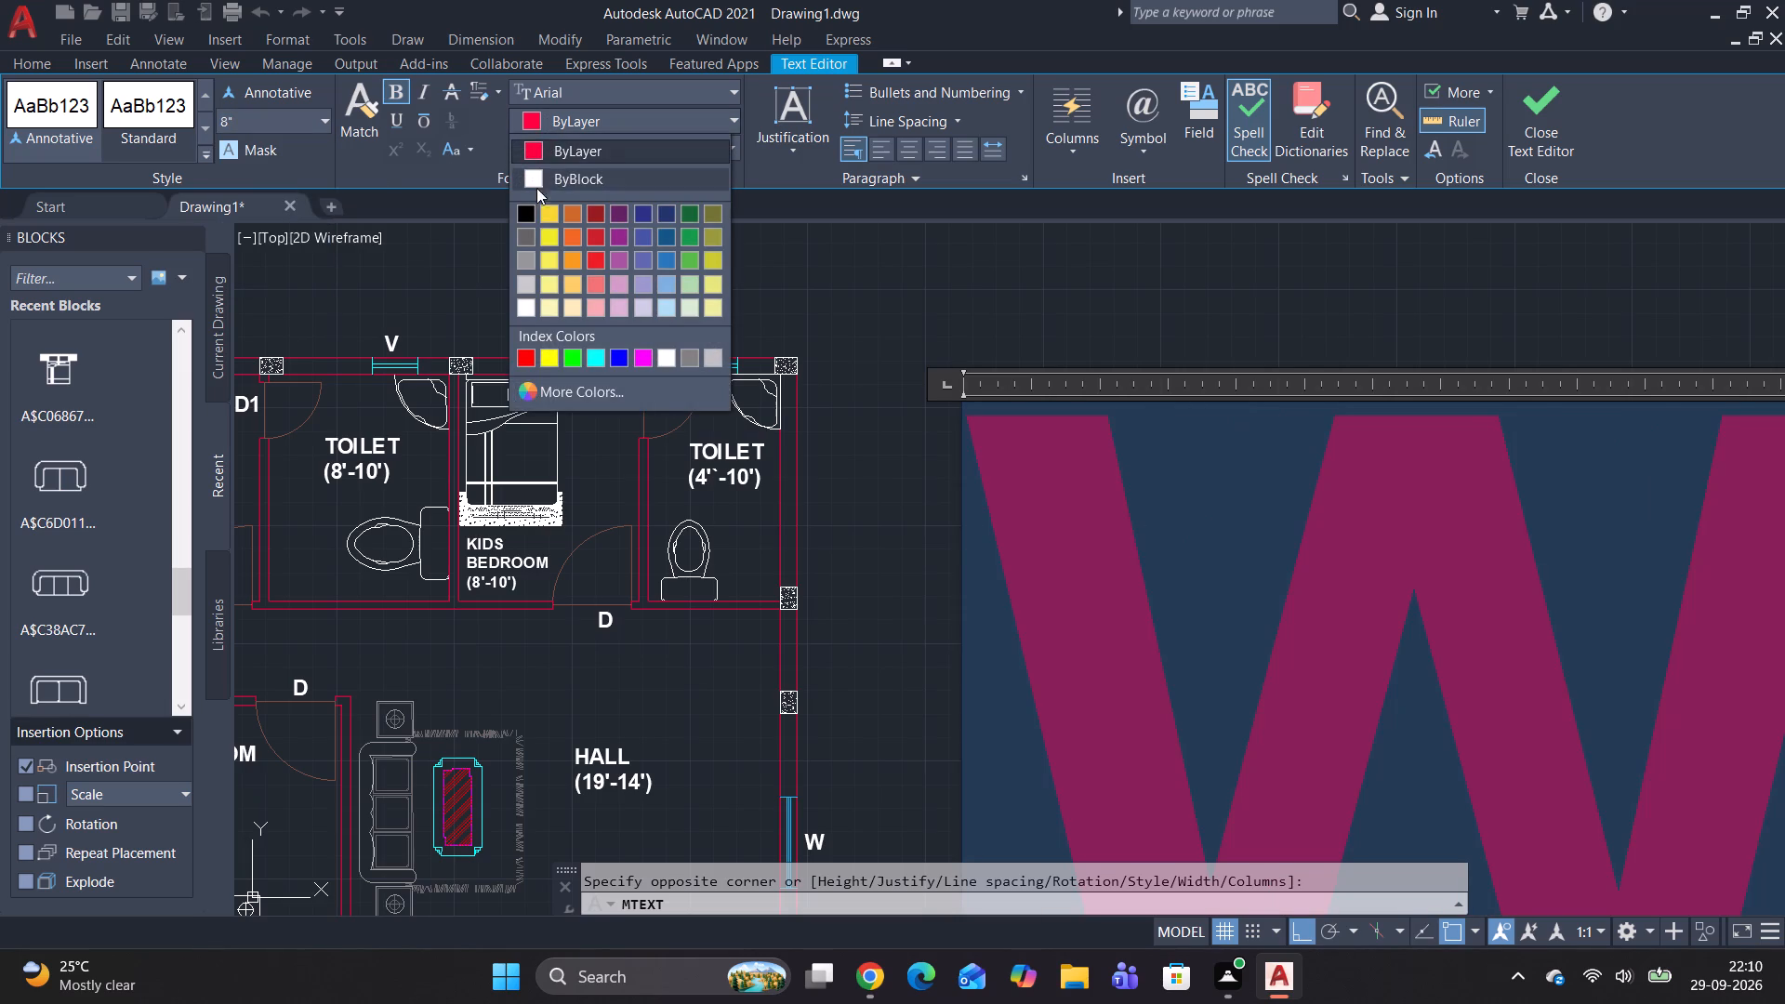
click(521, 305)
scroll(990, 395, down, 3)
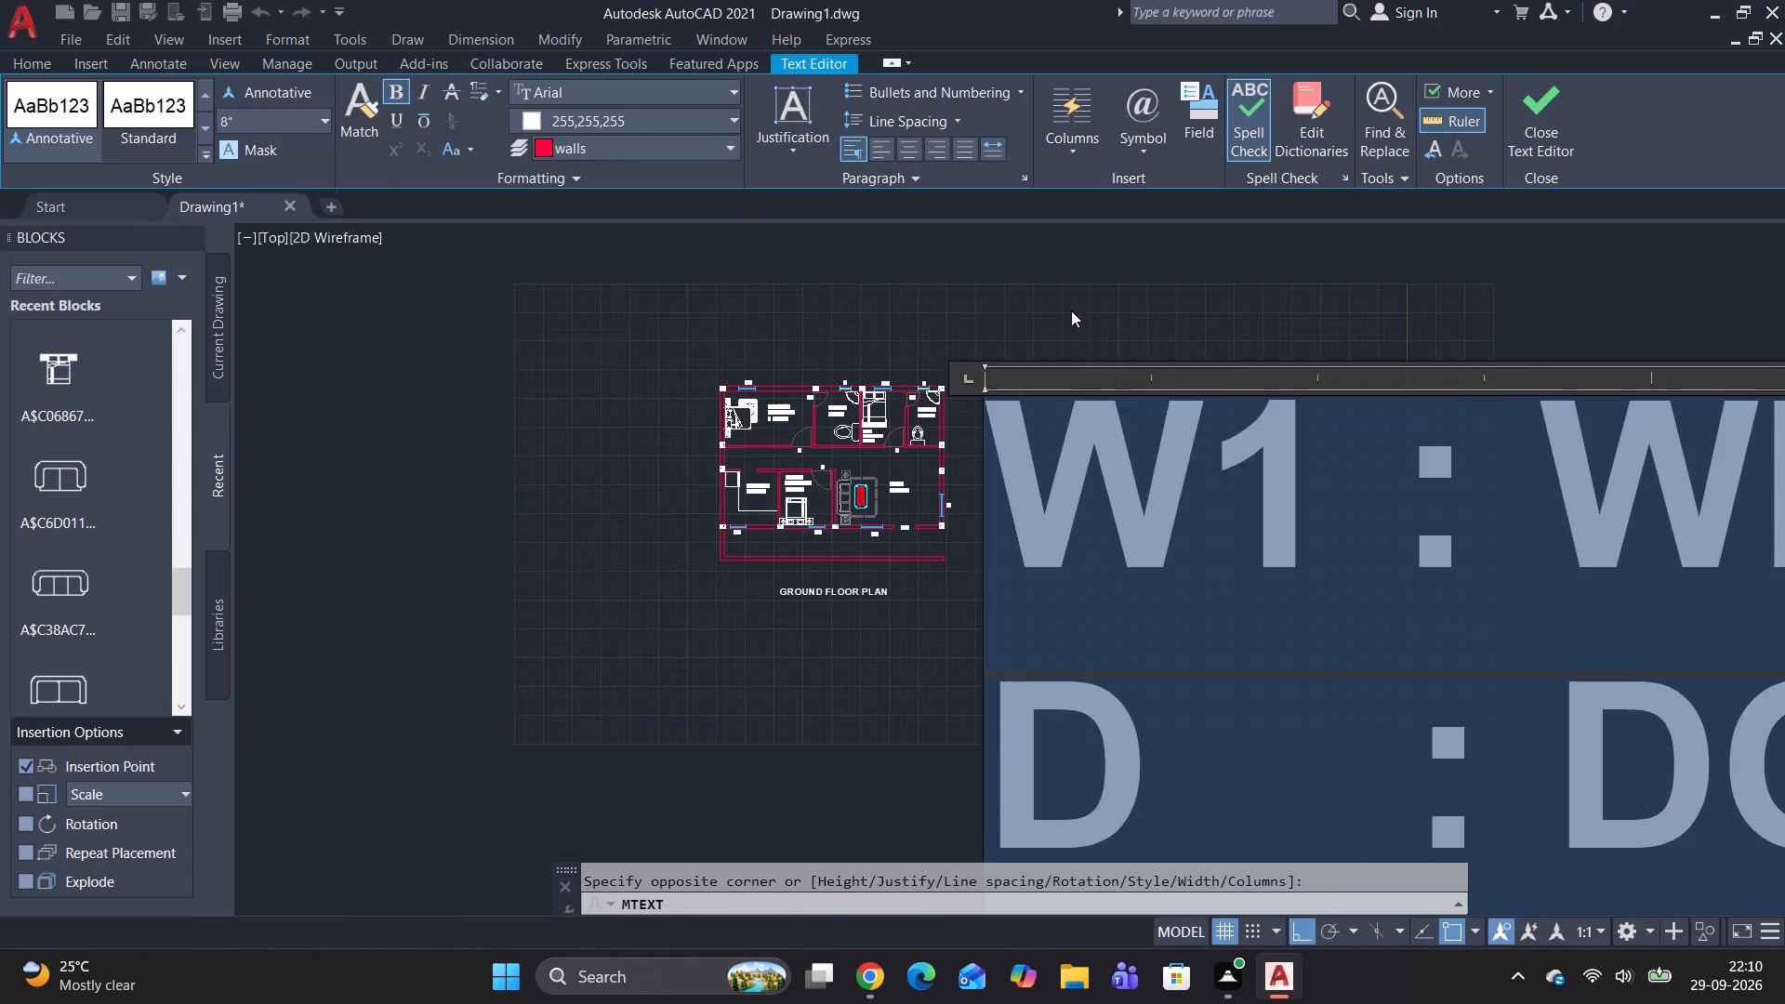
click(1071, 310)
Reopen the schedule text, set the height of all its lines to 1'-3", and finish editing.
scroll(1038, 397, up, 3)
drag(811, 323, 980, 467)
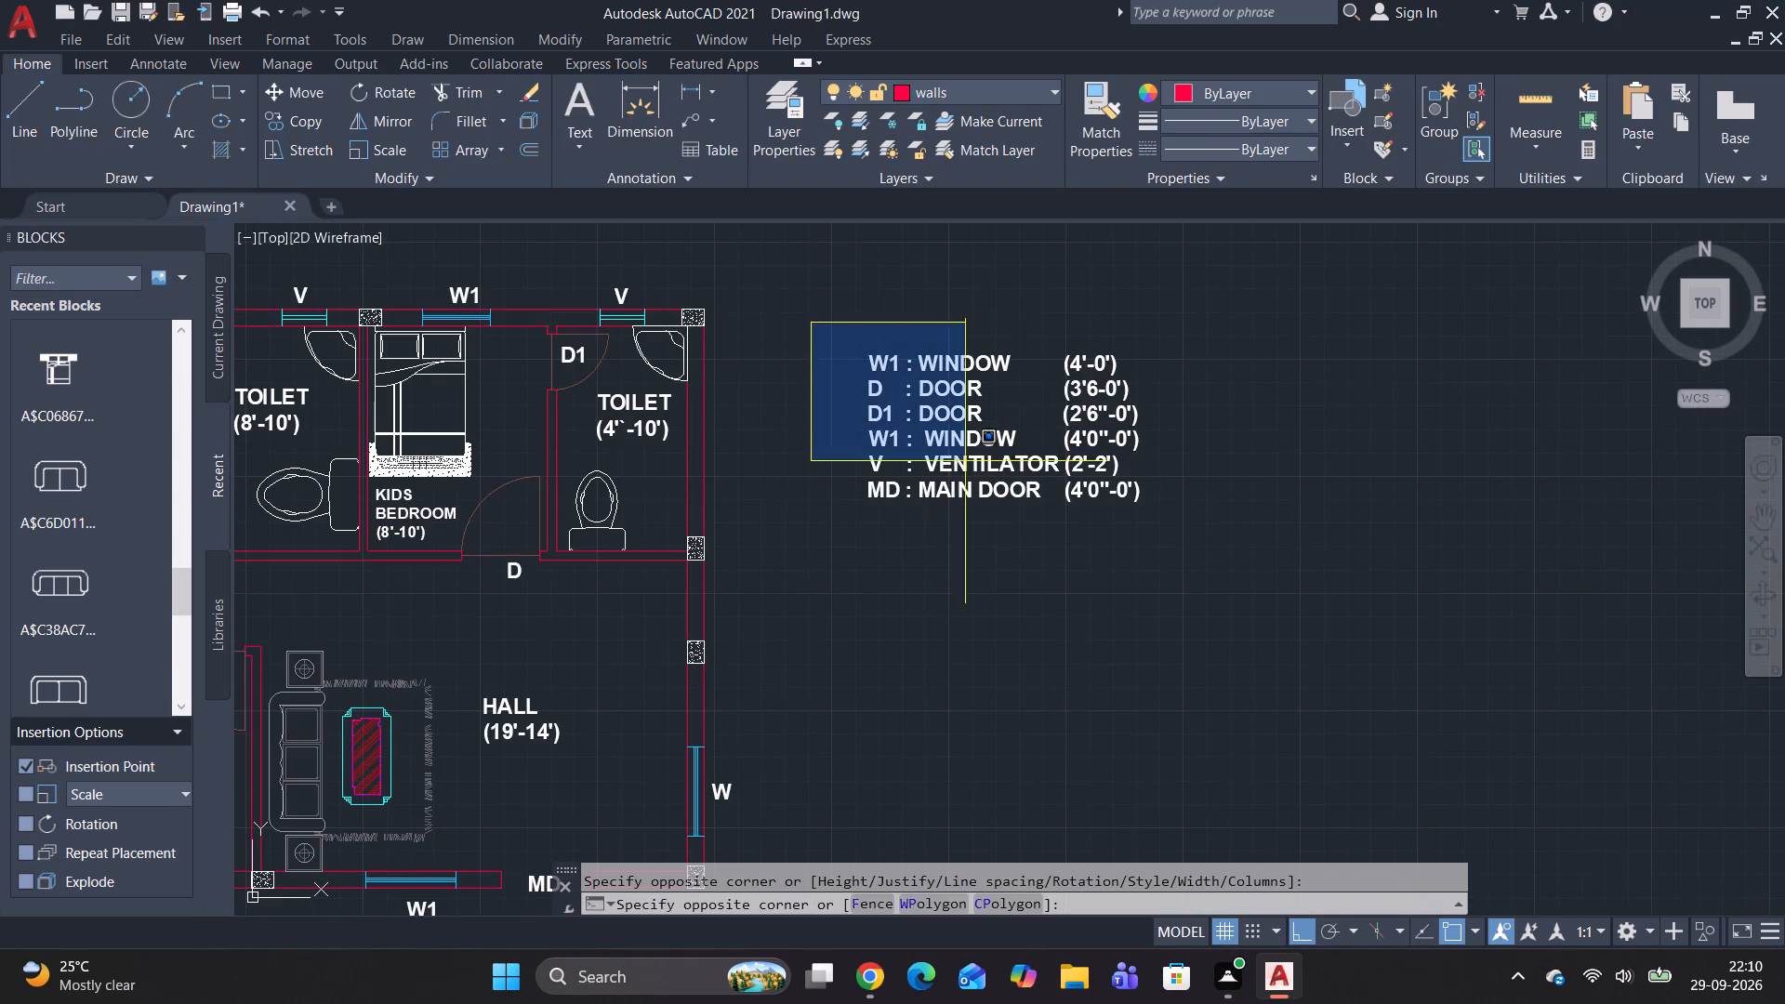
drag(980, 467, 1254, 566)
key(Escape)
click(961, 489)
click(966, 481)
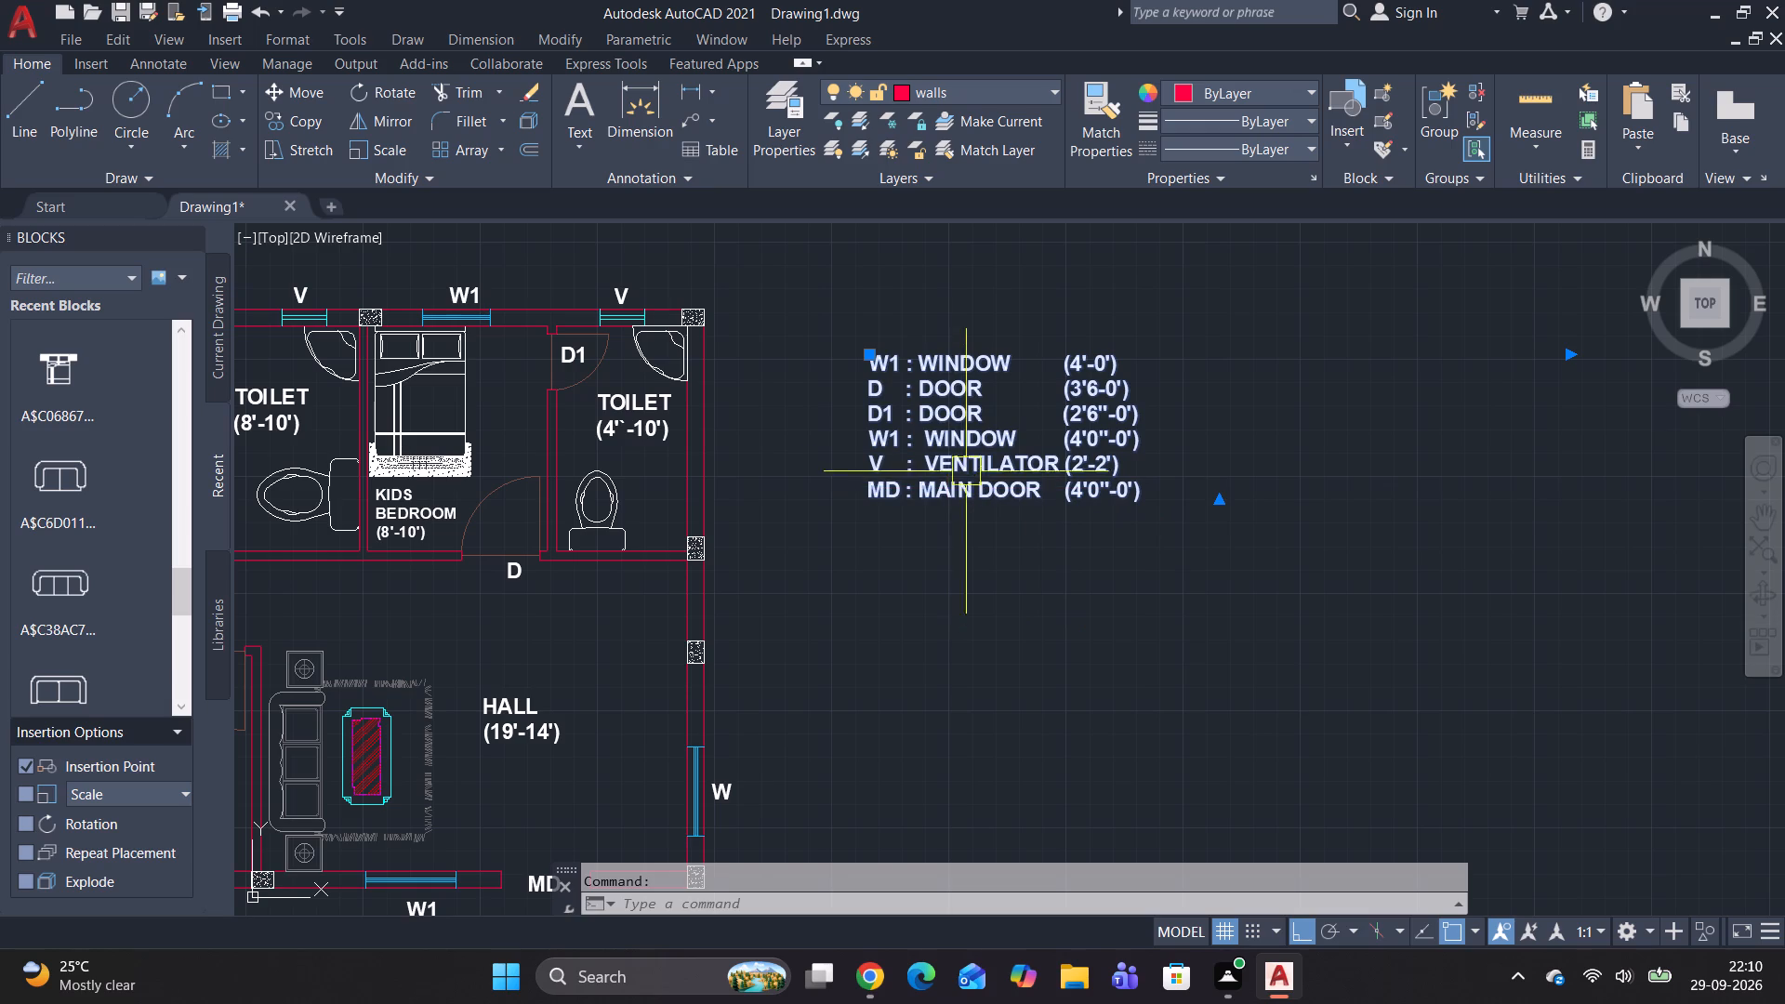
double_click(884, 417)
click(871, 358)
drag(871, 359, 1207, 549)
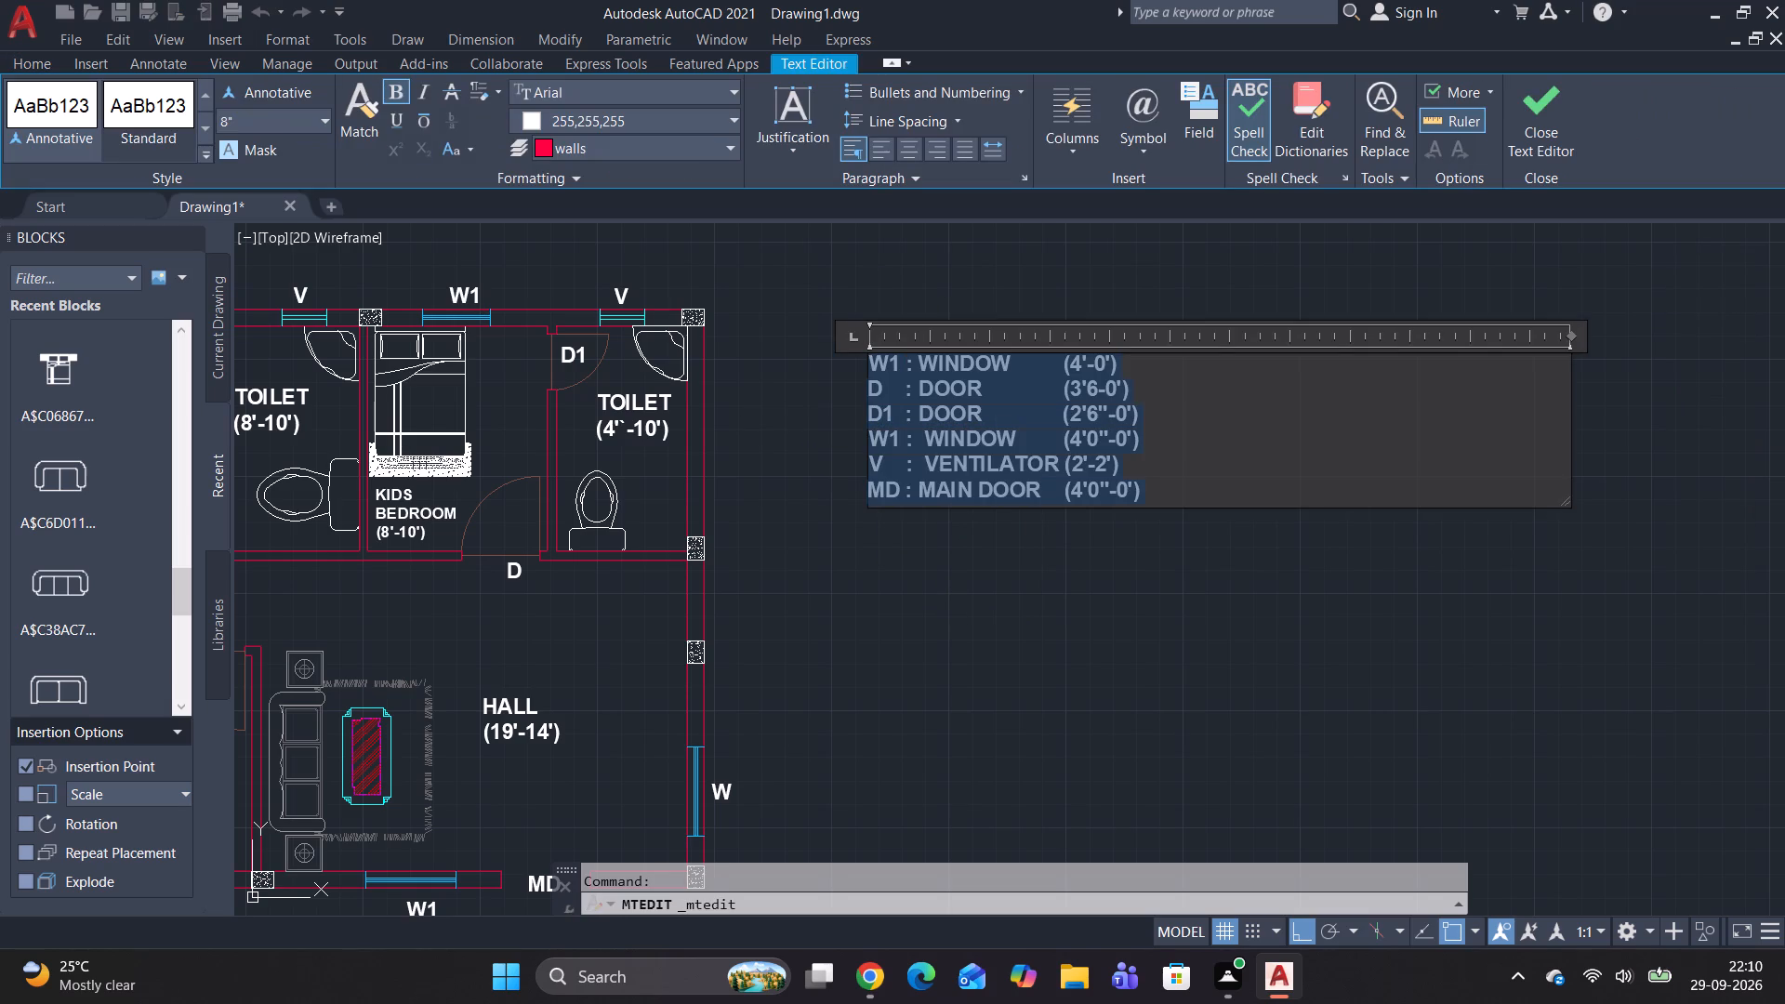
drag(1207, 549, 1233, 561)
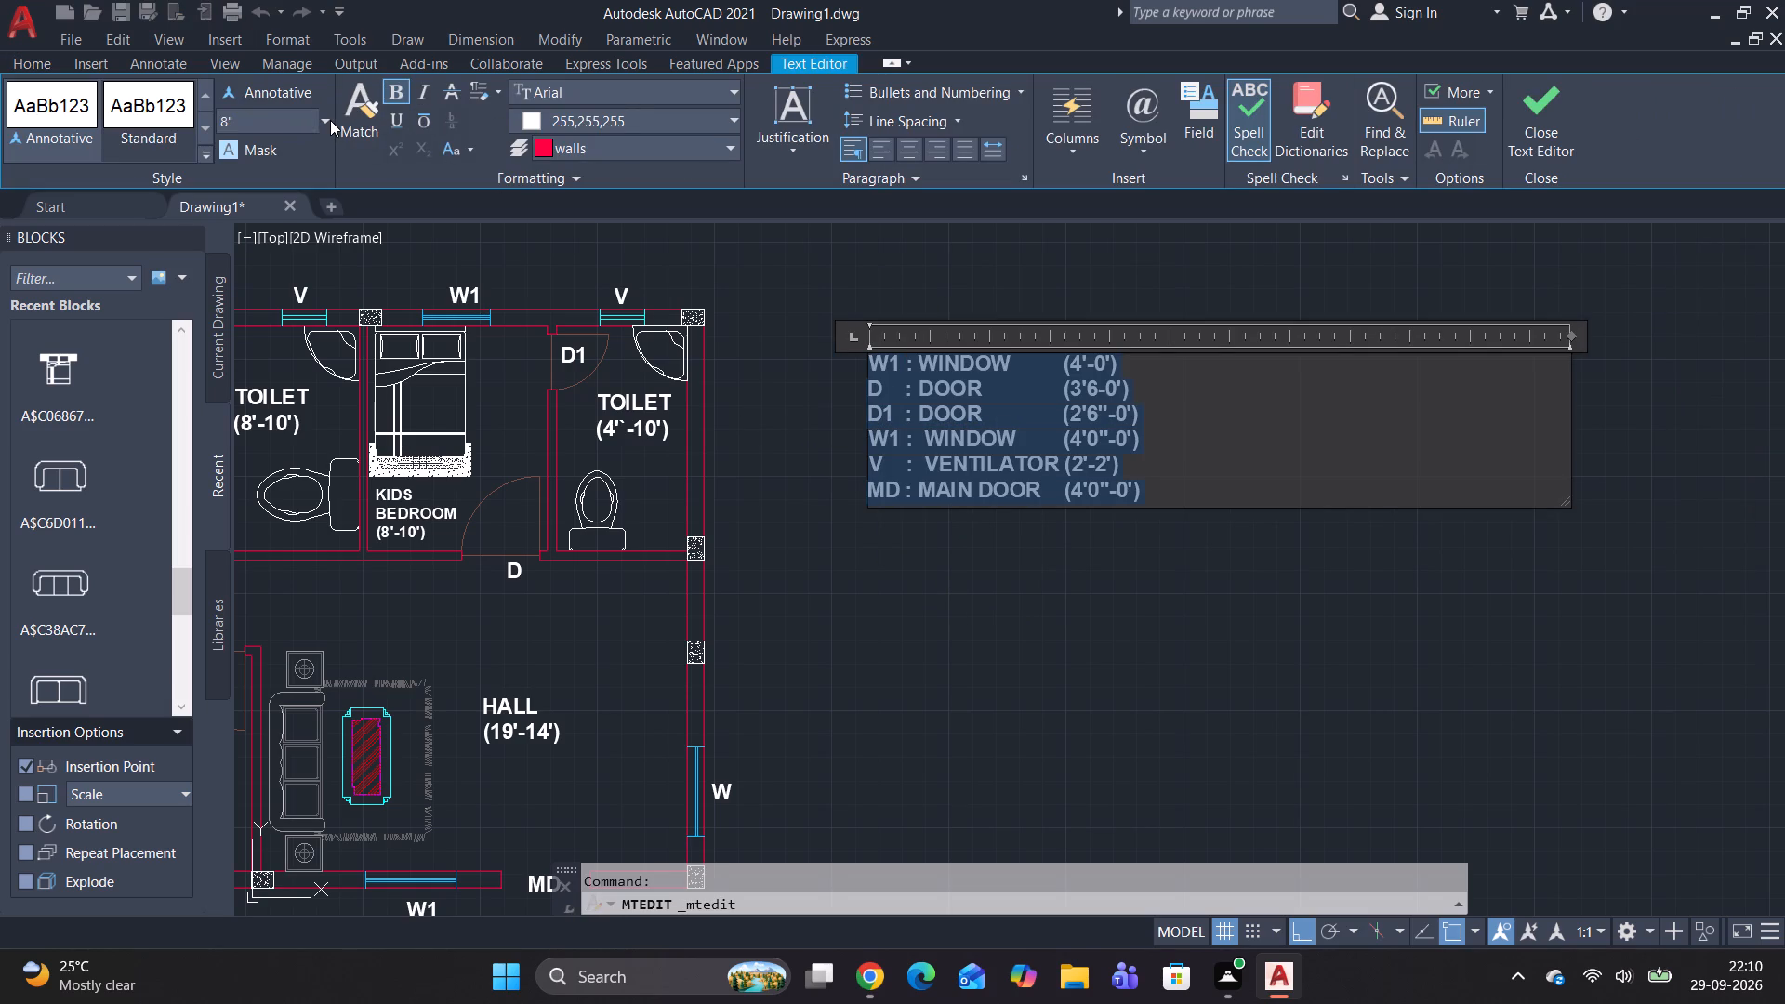
click(330, 120)
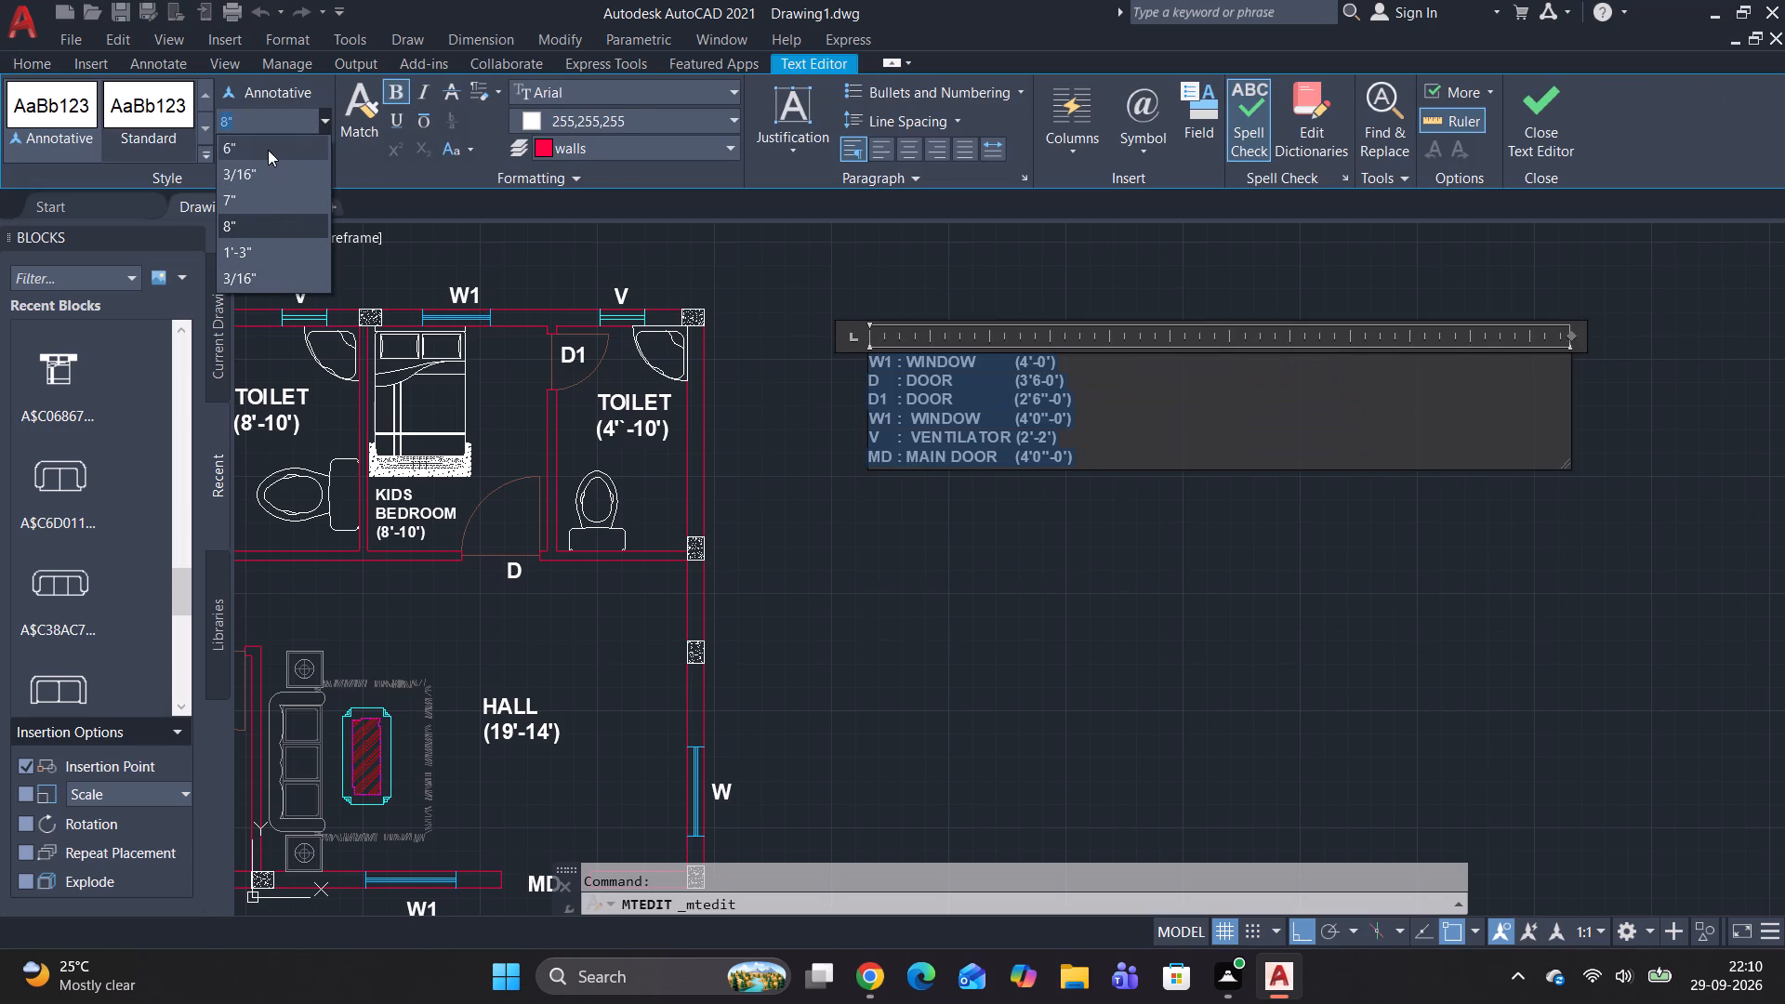
key(BackSpace)
text(18)
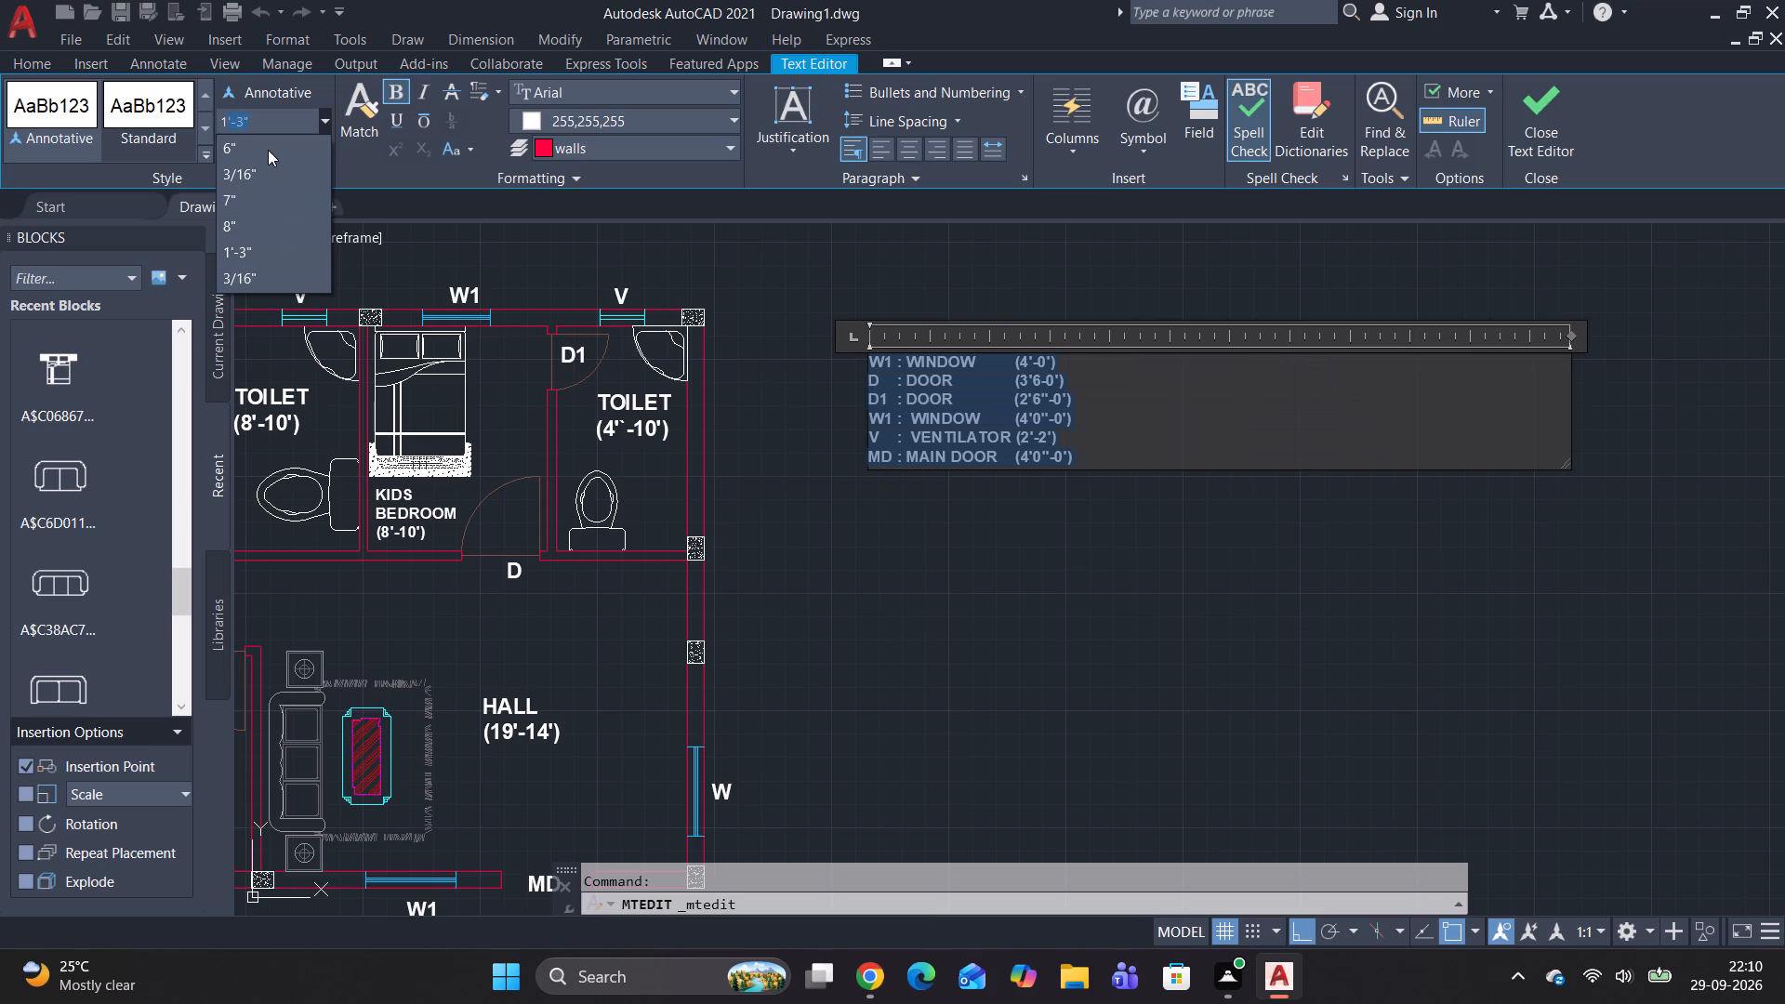
key(Return)
scroll(842, 733, down, 2)
click(1046, 438)
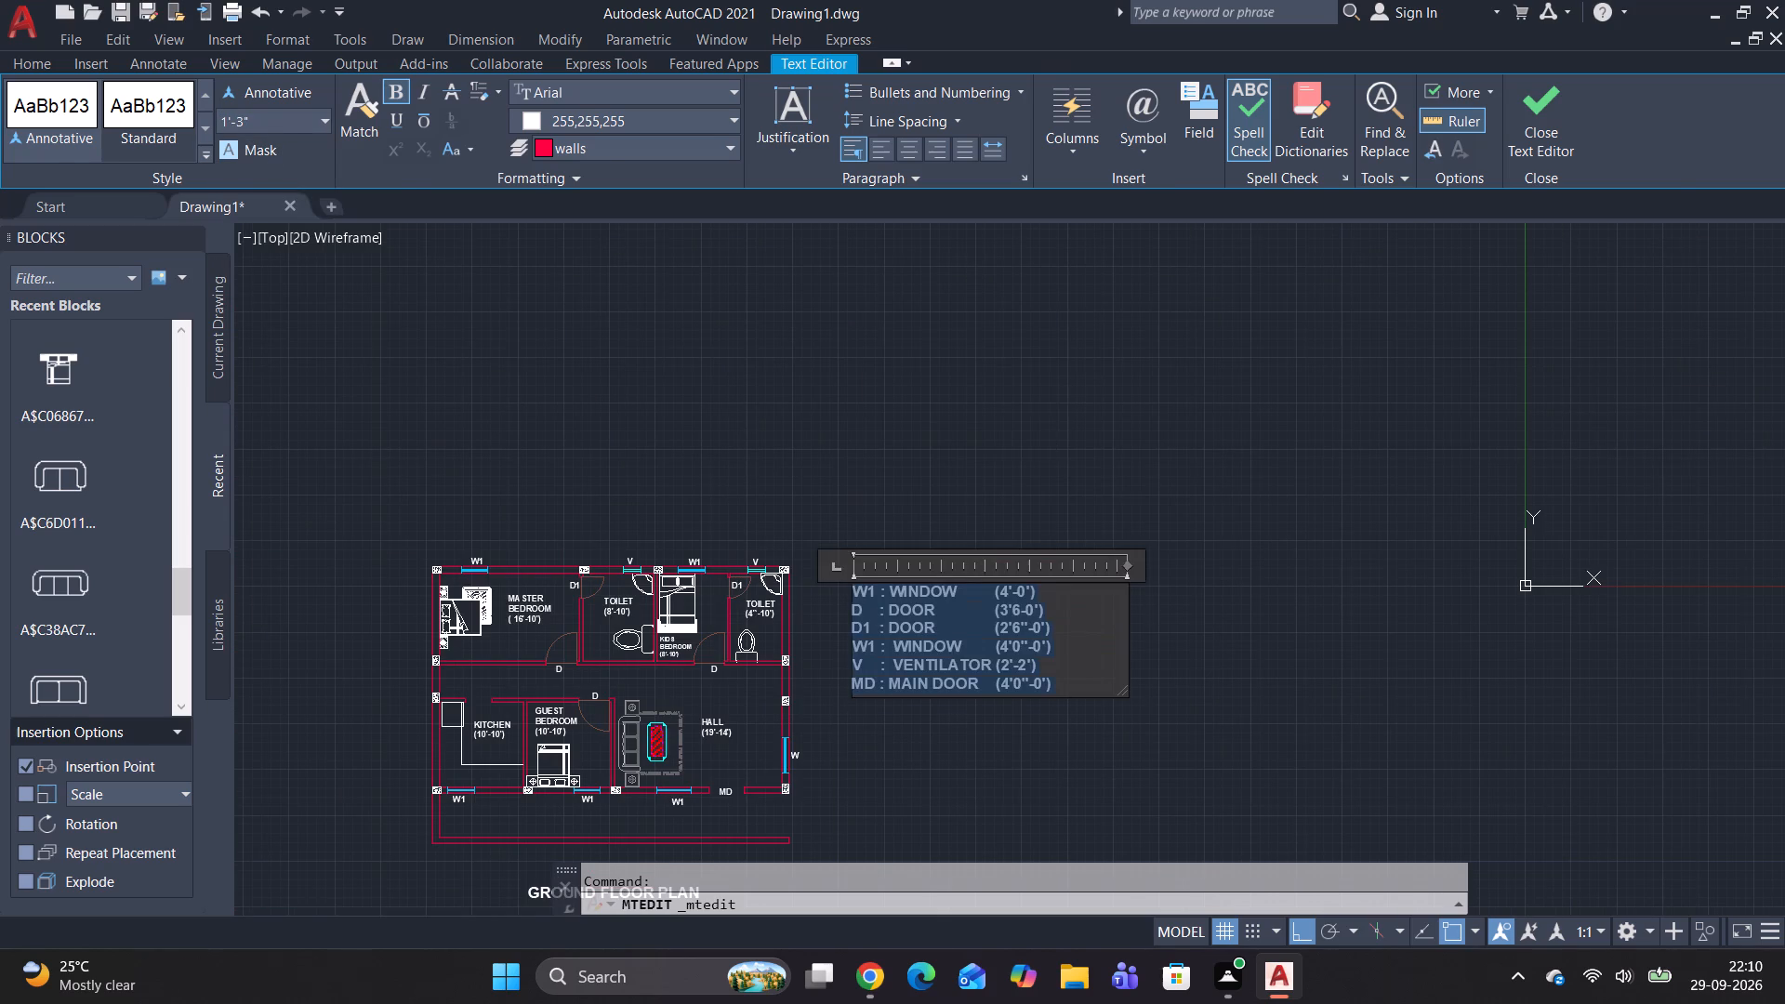
Examine the whole ground floor plan together with the schedule beside it.
middle_drag(959, 575, 919, 458)
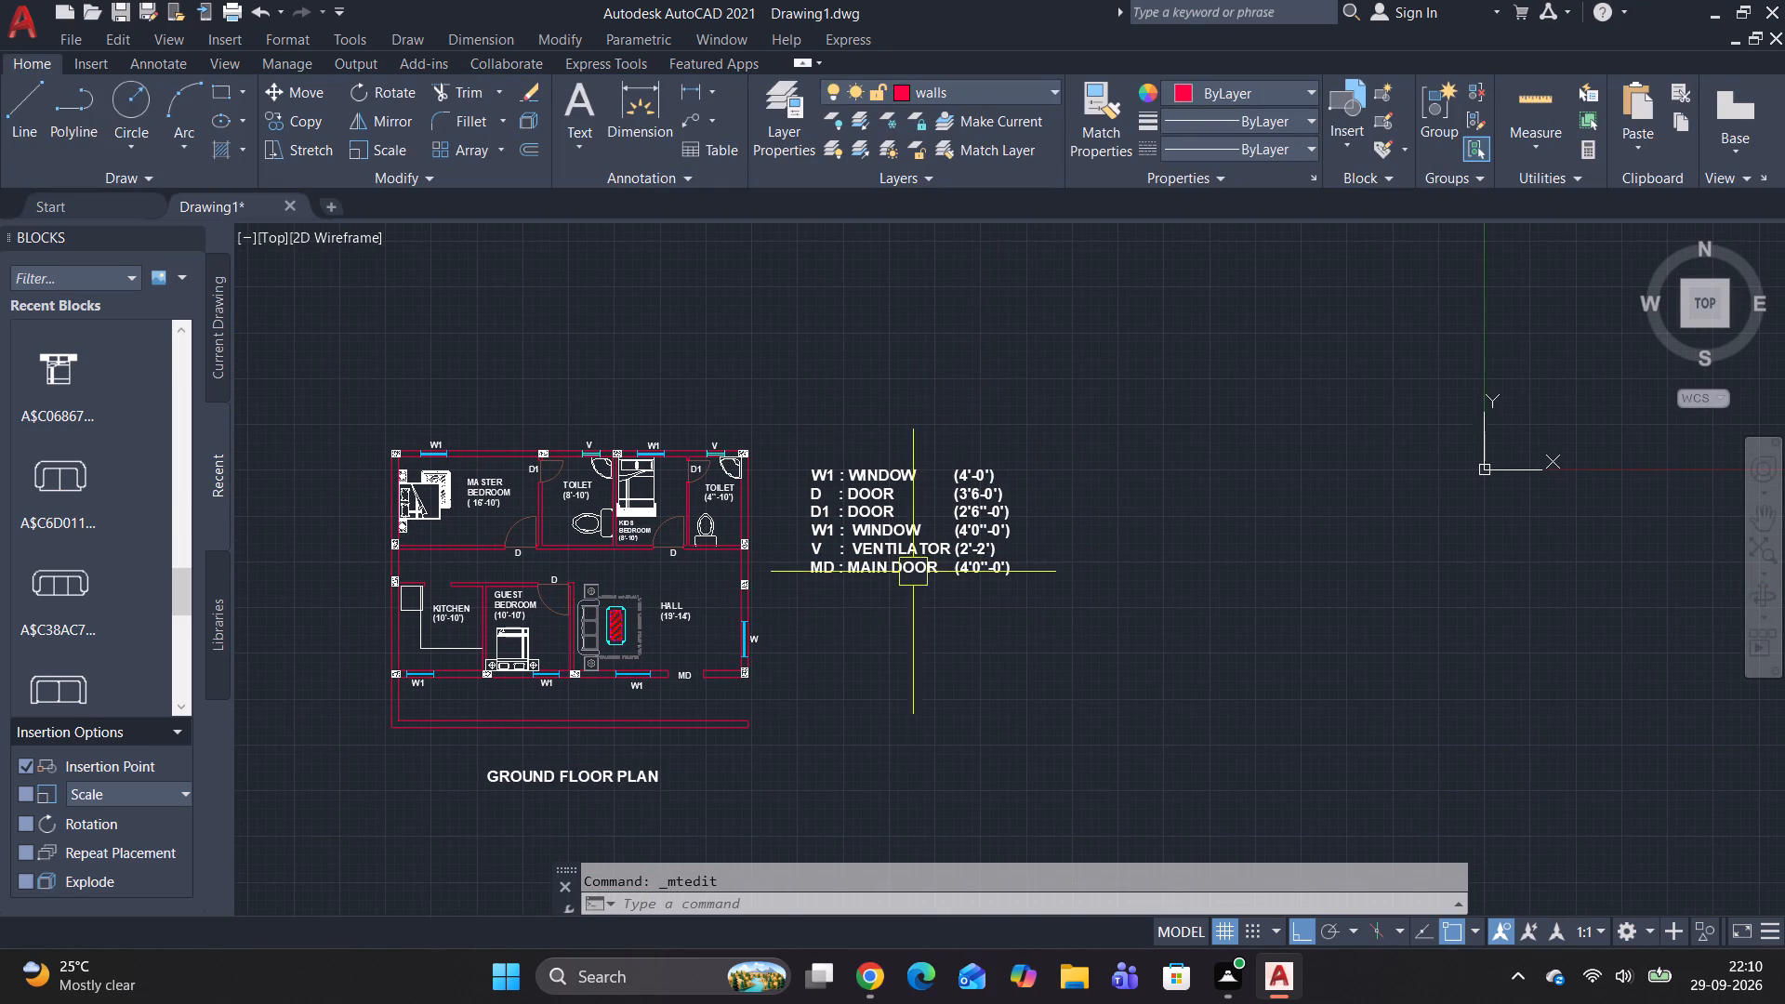
middle_click(962, 631)
middle_drag(773, 594, 948, 546)
middle_click(951, 544)
middle_click(951, 544)
middle_drag(960, 562, 966, 586)
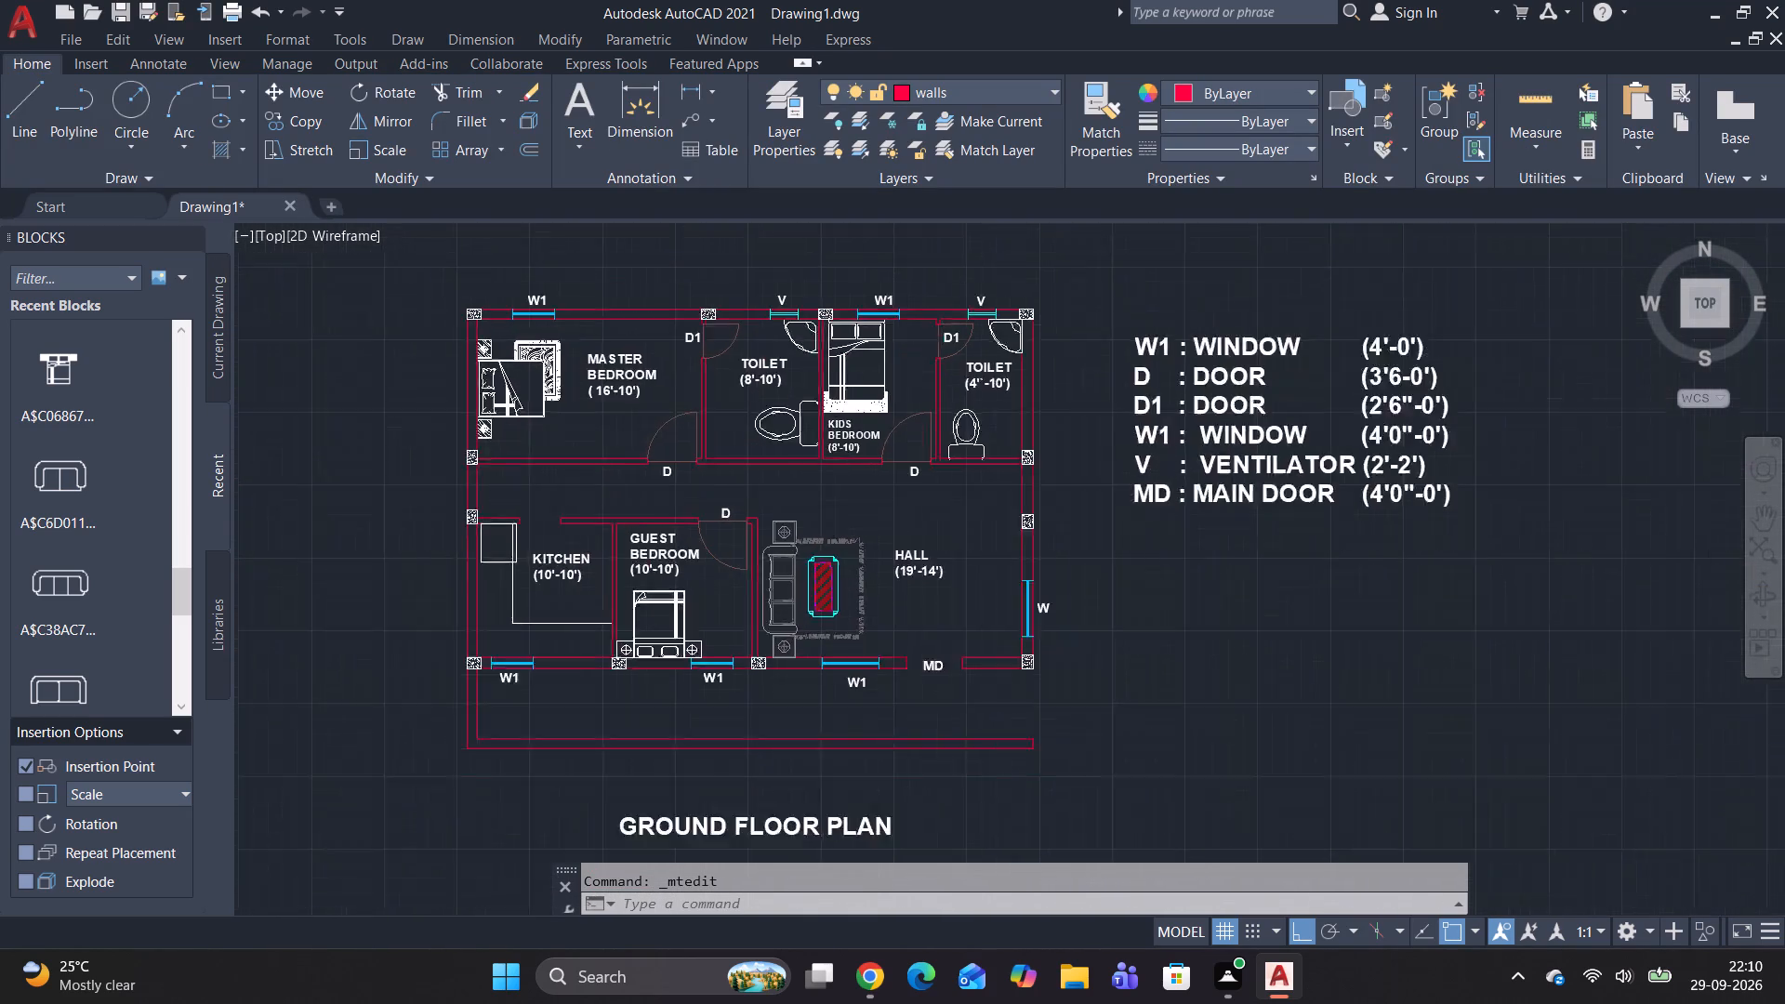
scroll(920, 578, down, 2)
drag(452, 333, 1239, 512)
key(Escape)
key(Escape)
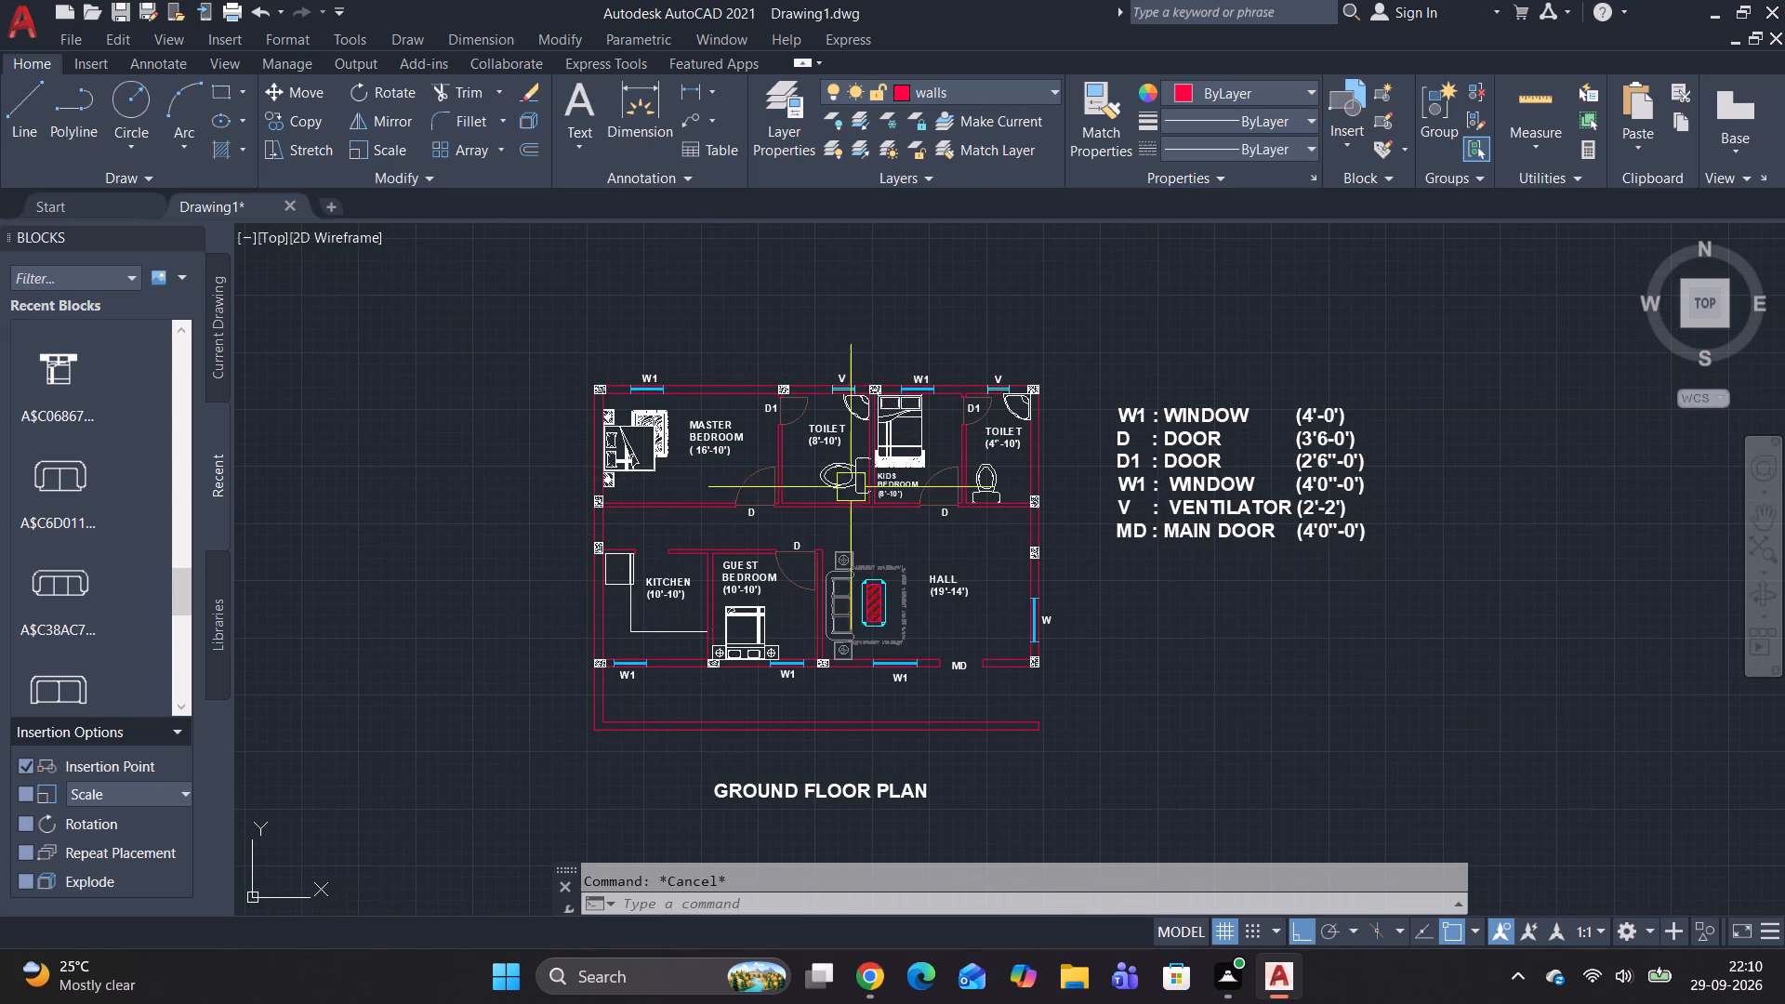
drag(482, 263, 509, 268)
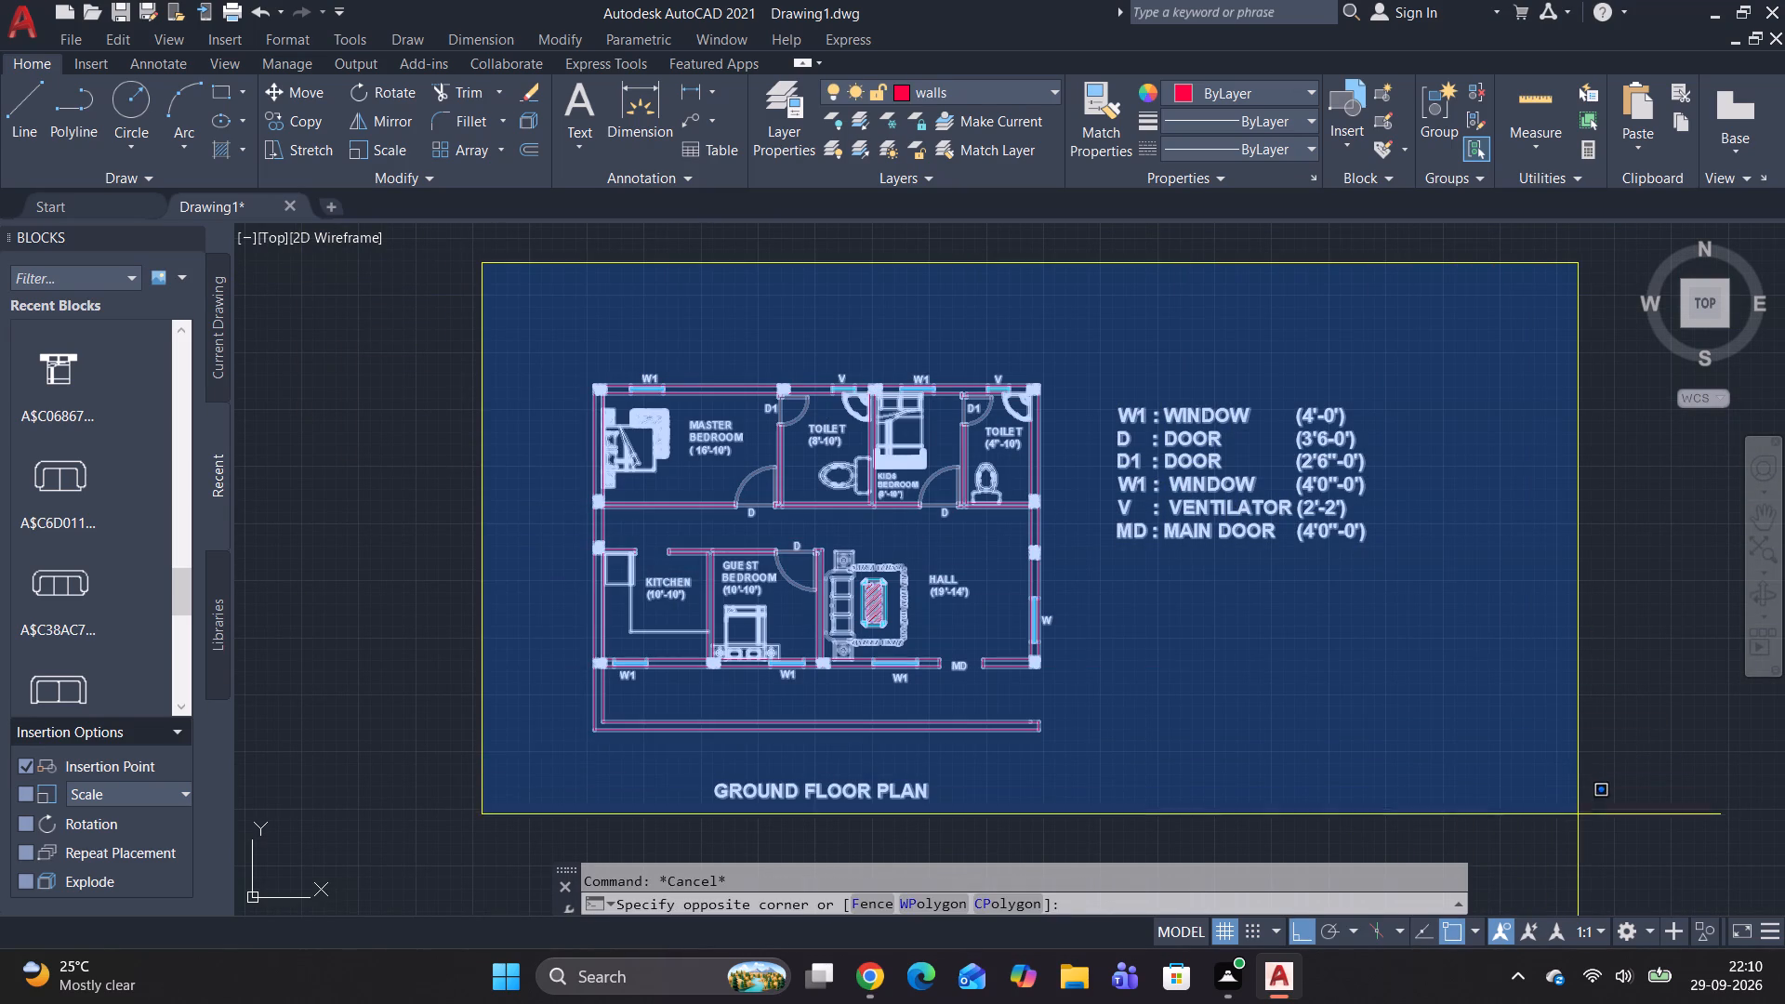
click(1587, 833)
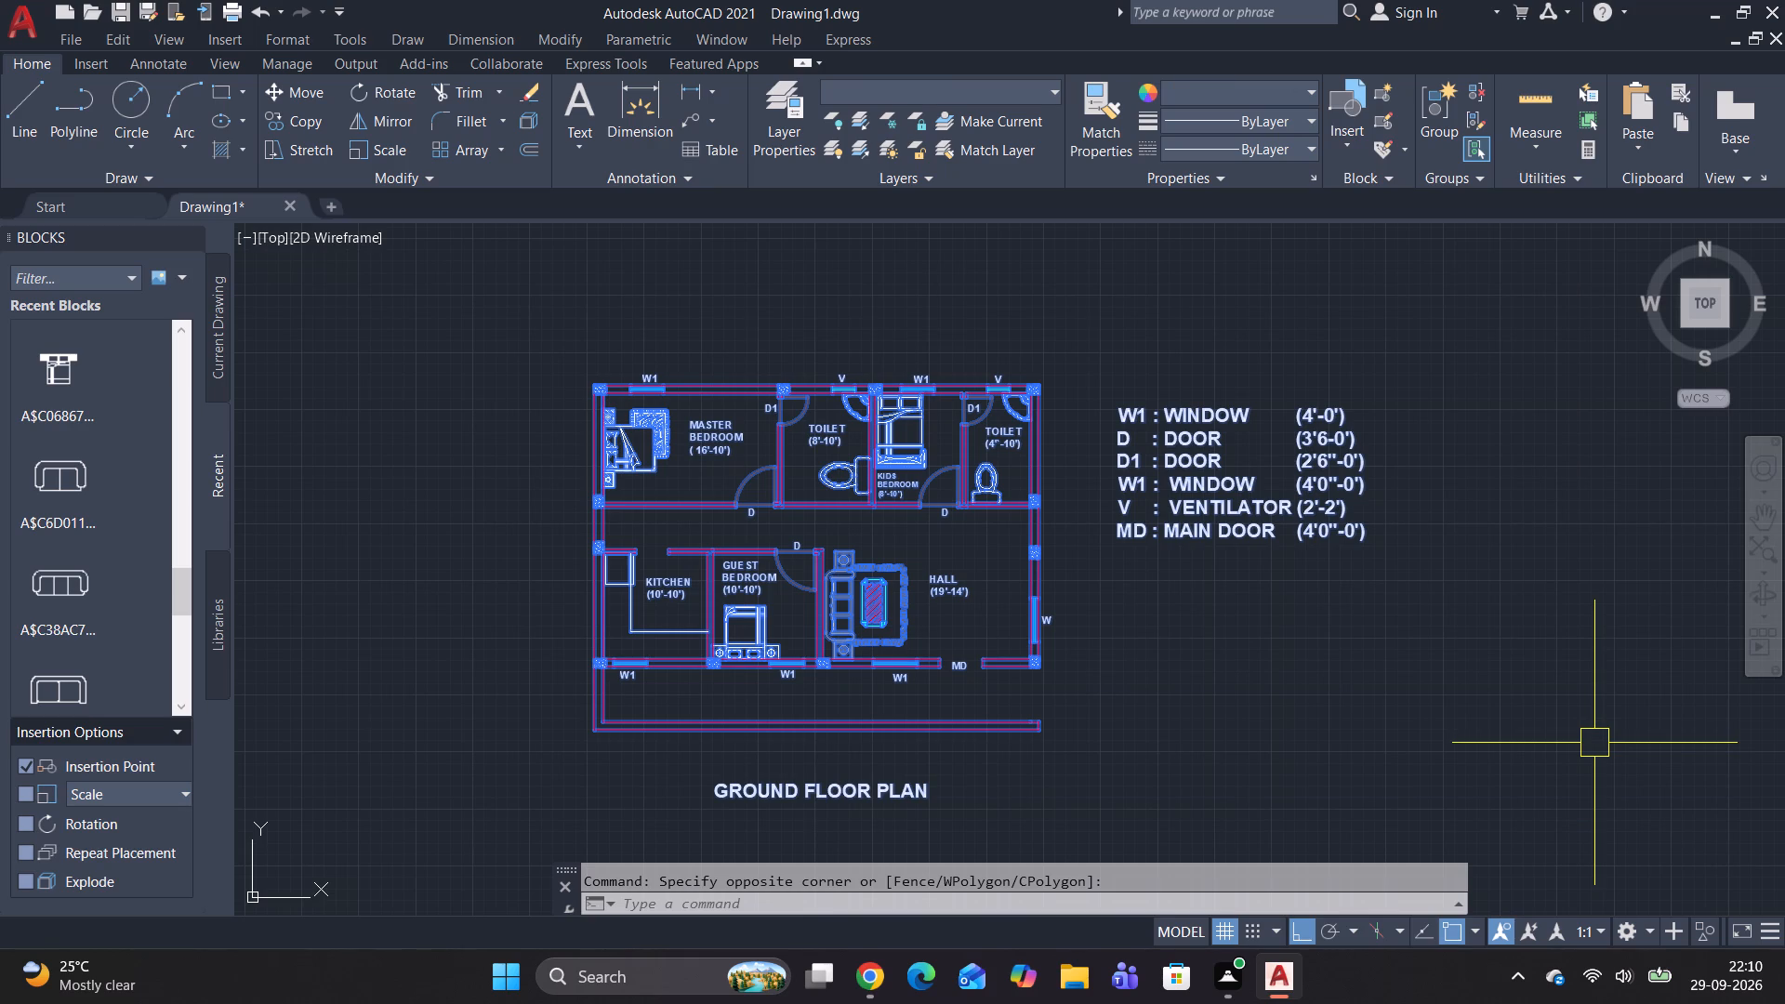
key(Escape)
key(Escape)
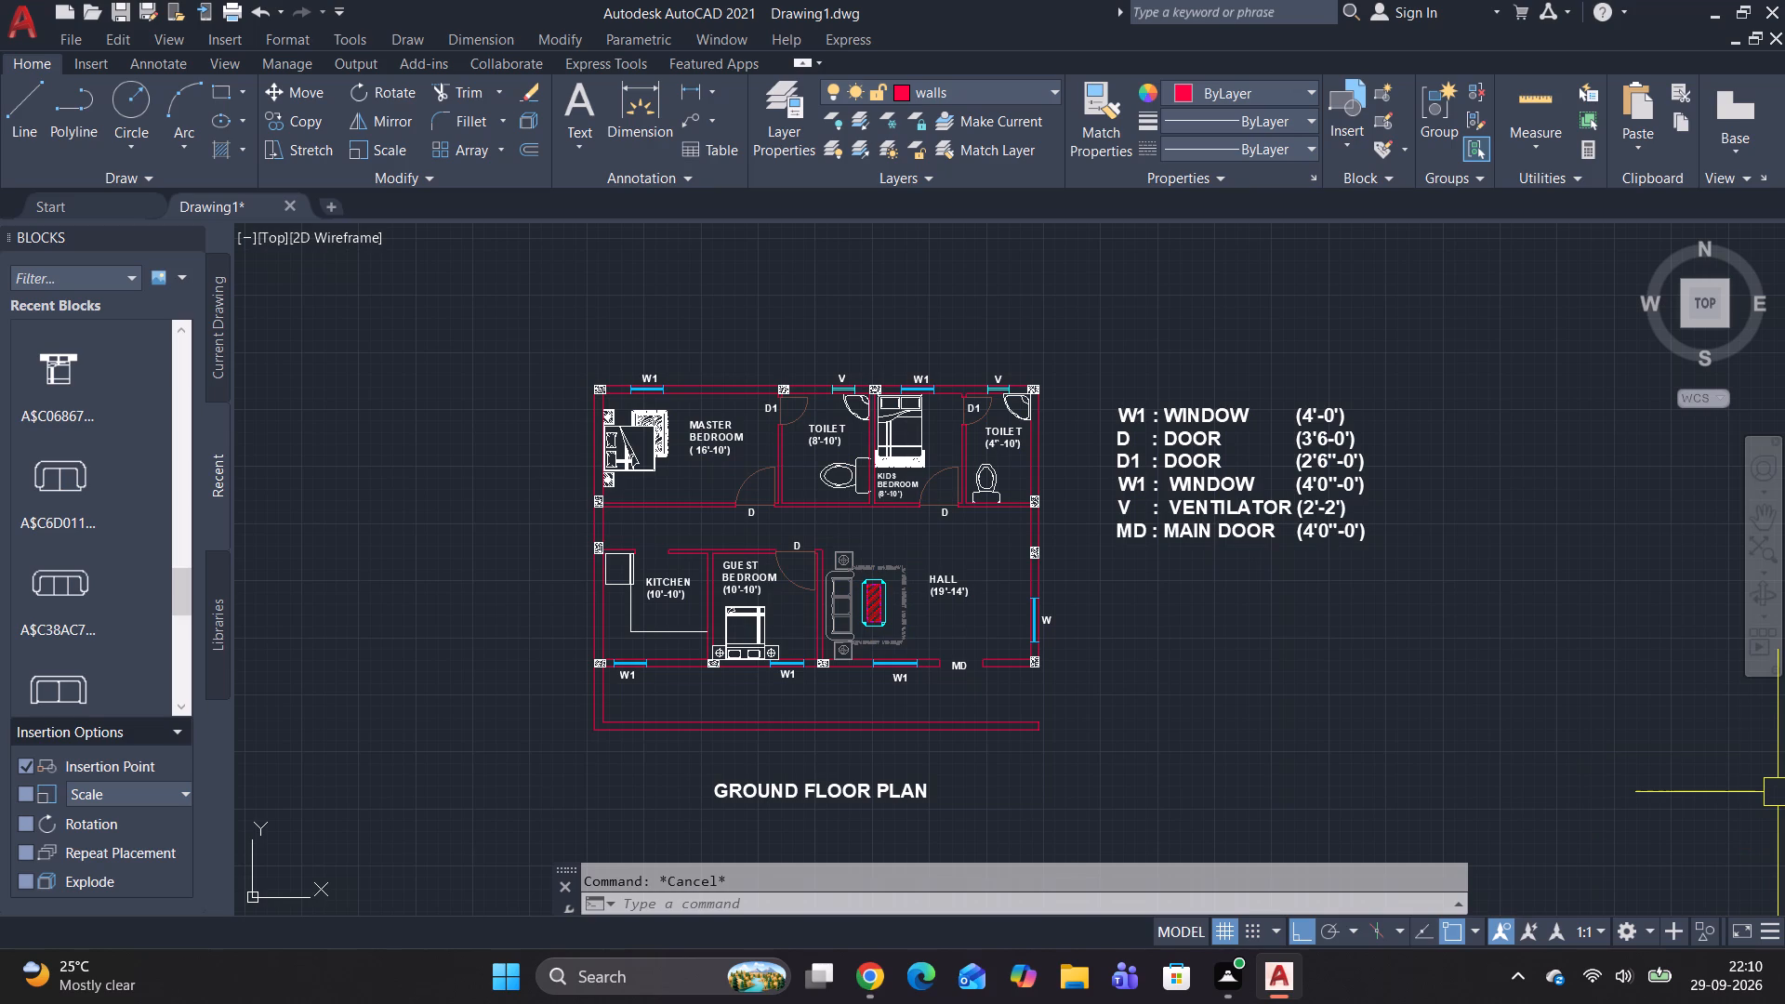
scroll(970, 625, down, 1)
scroll(970, 625, up, 2)
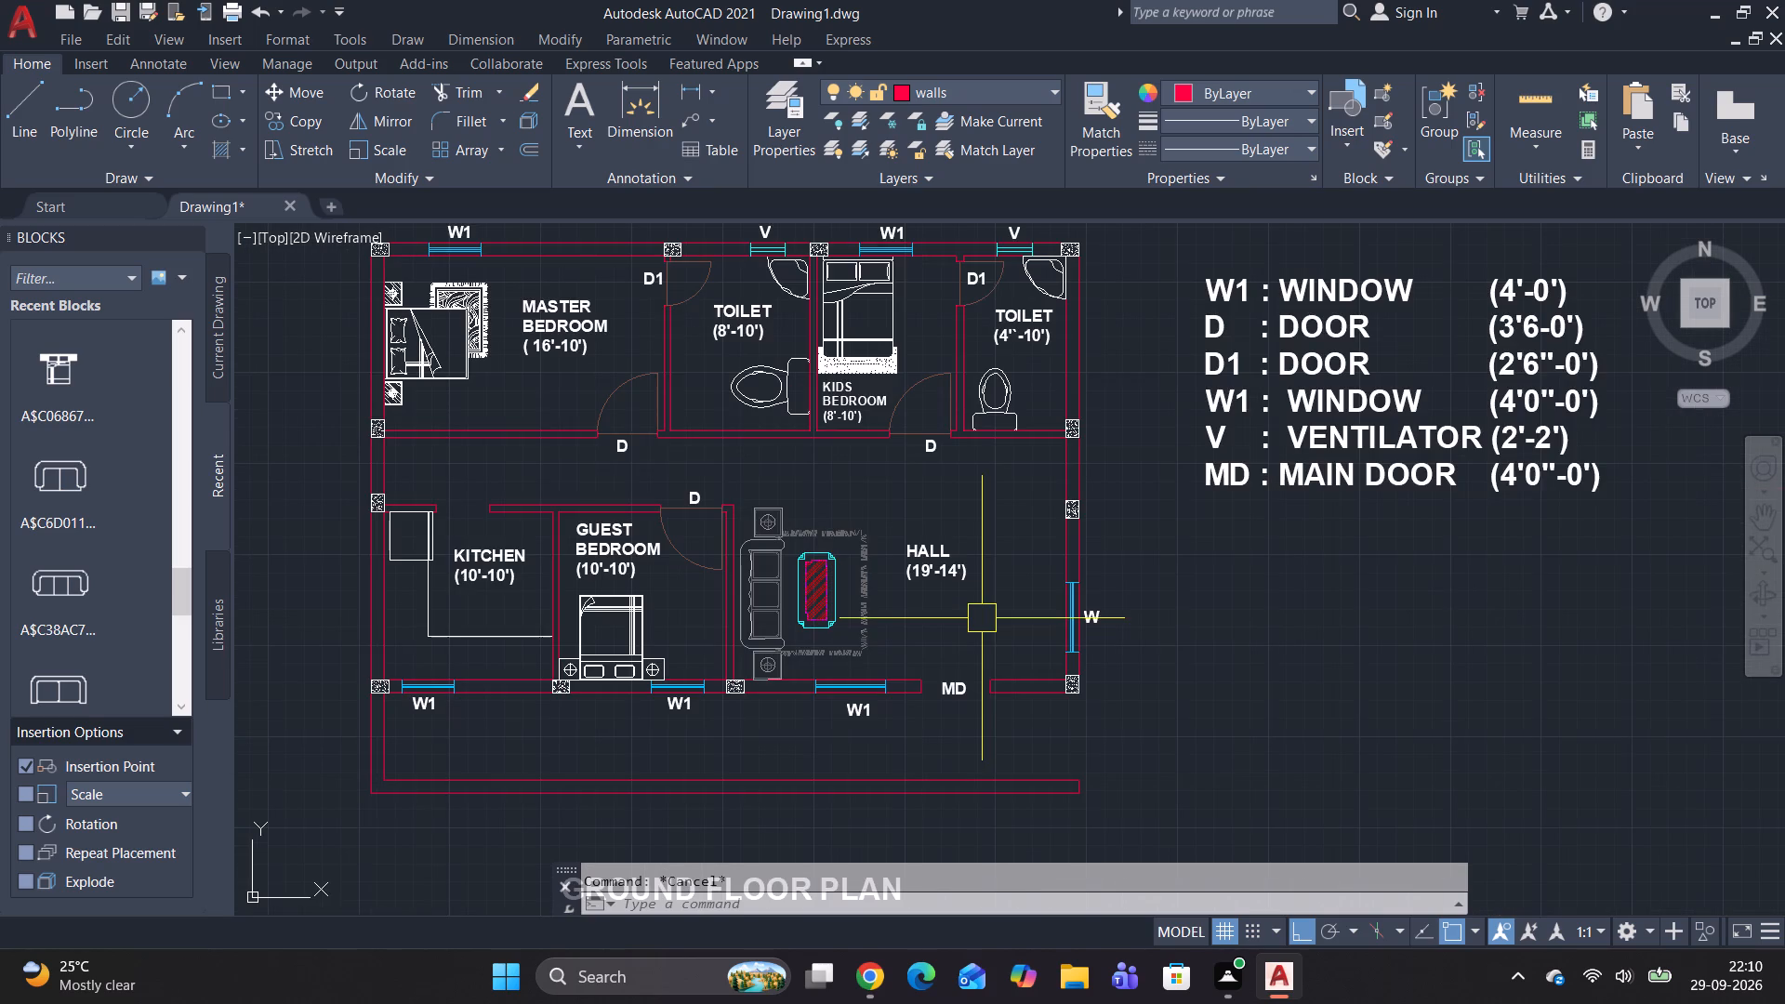
scroll(1131, 607, down, 1)
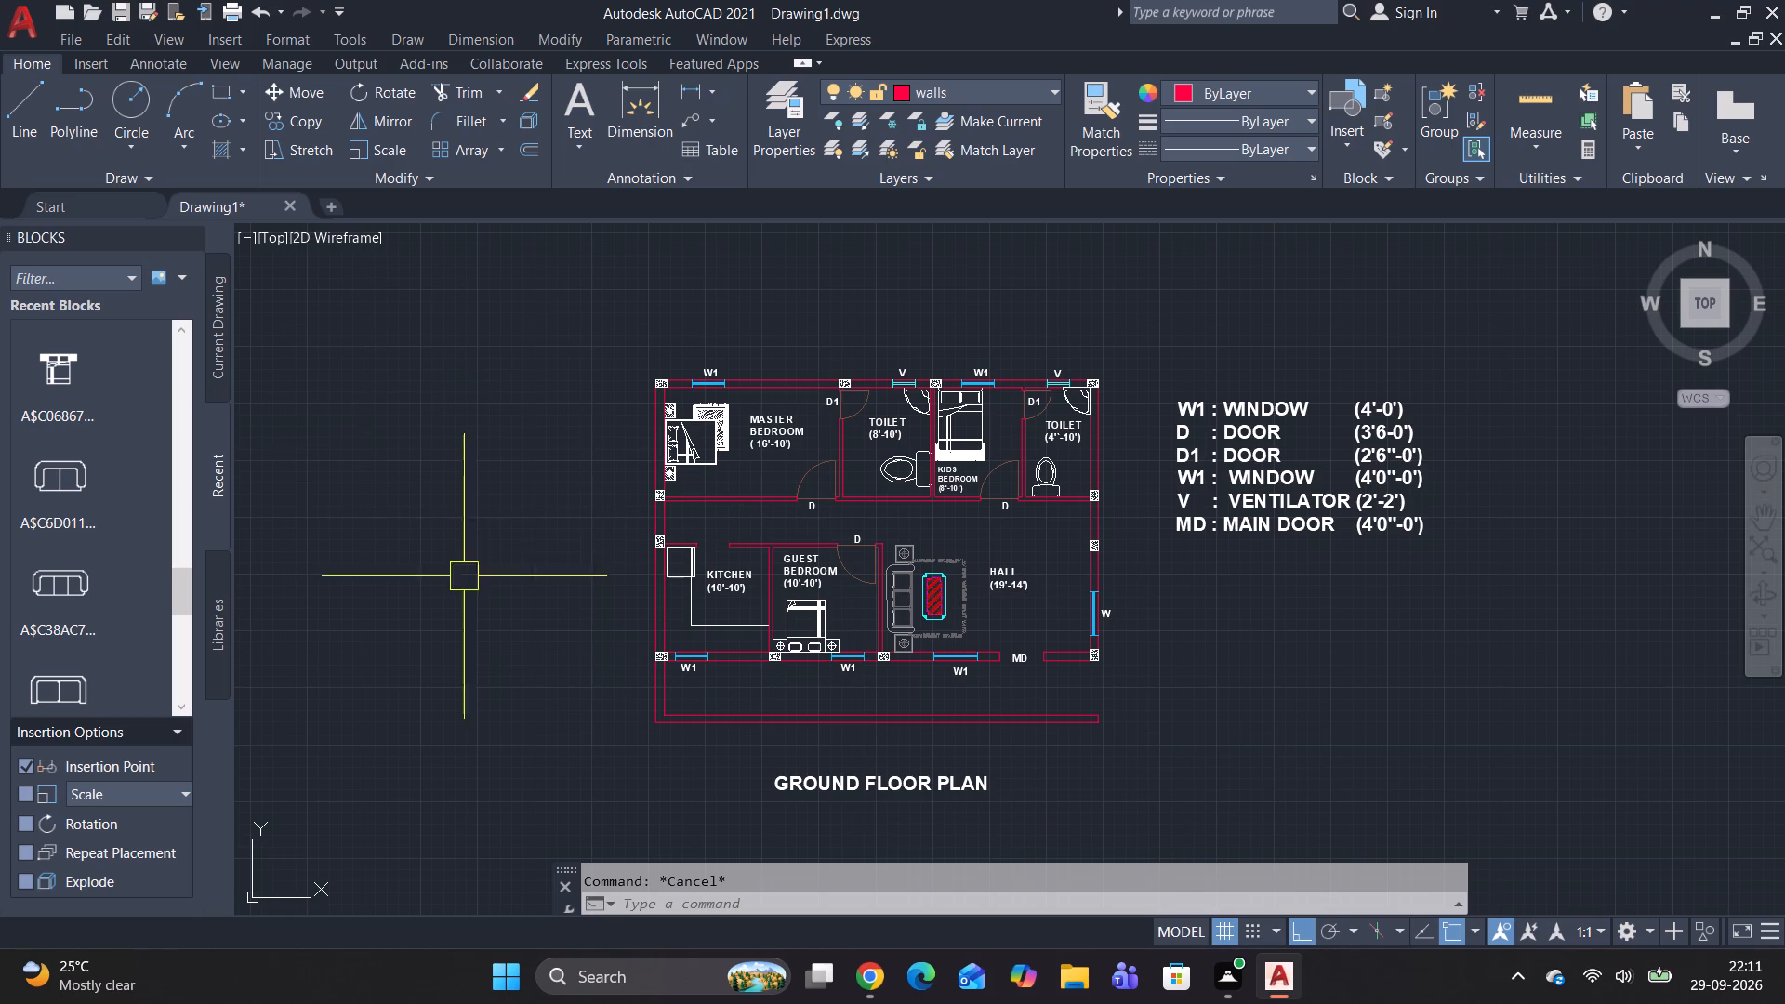
Search for Snipping Tool, open it and switch it from recording to screenshot mode.
click(483, 980)
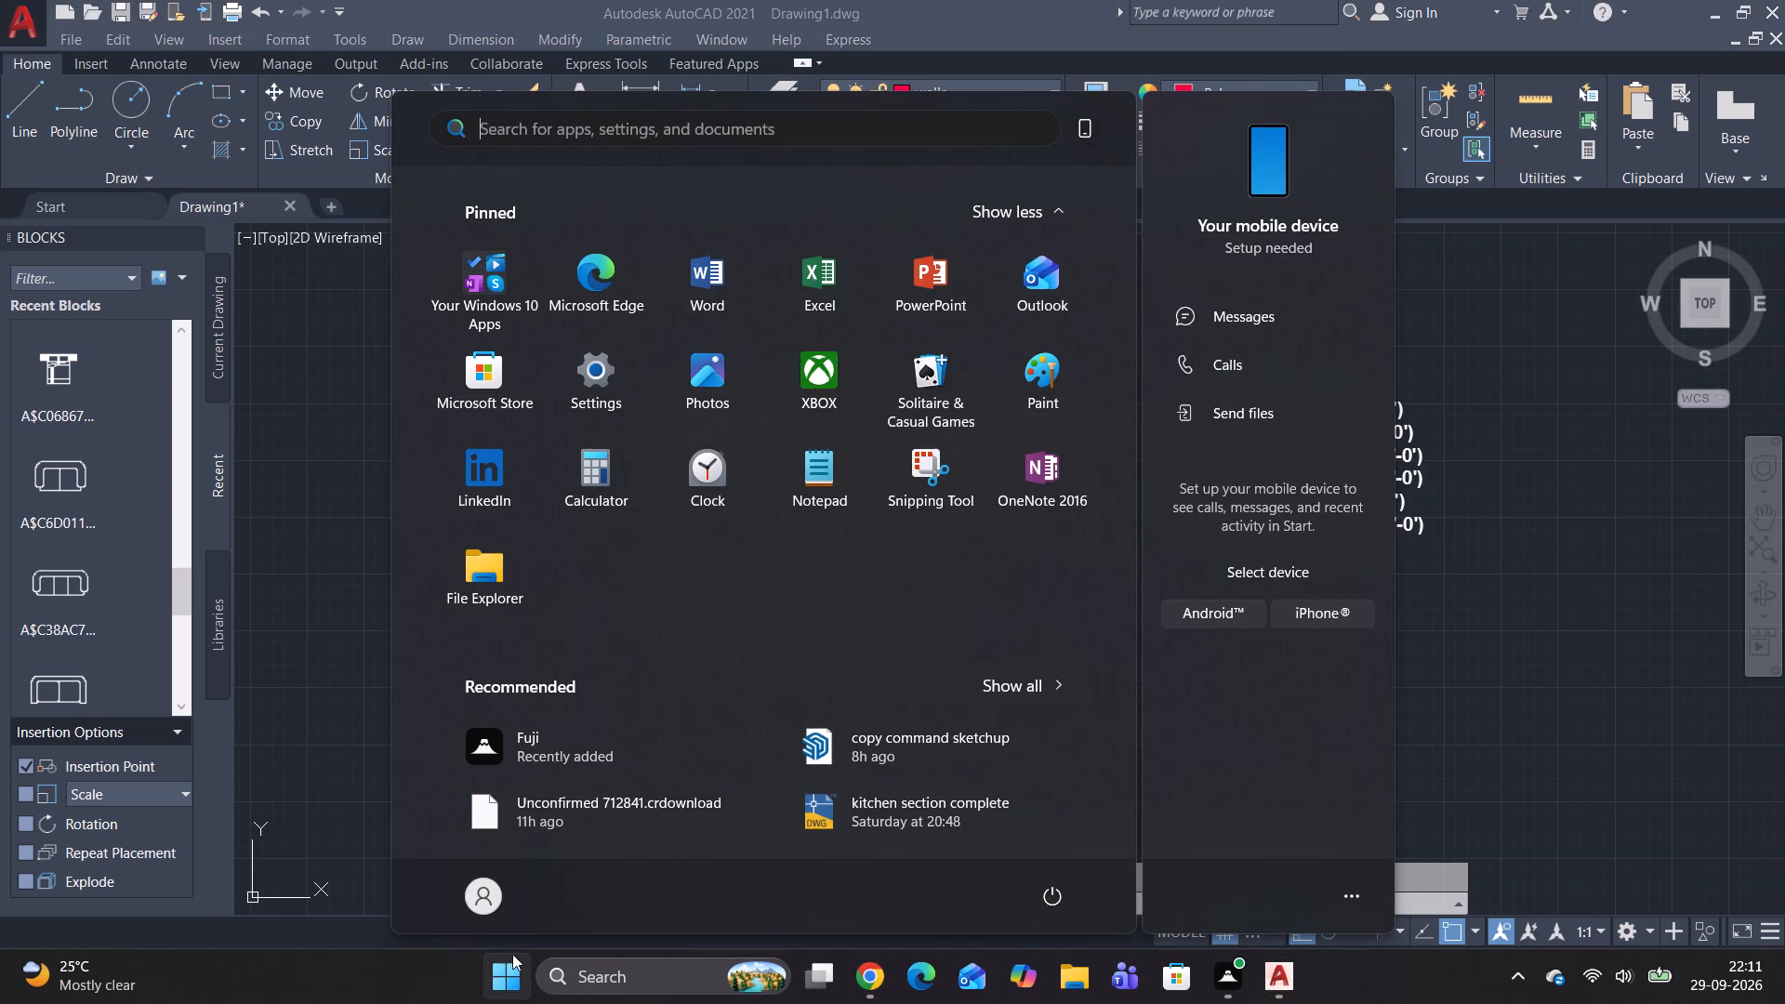
click(640, 132)
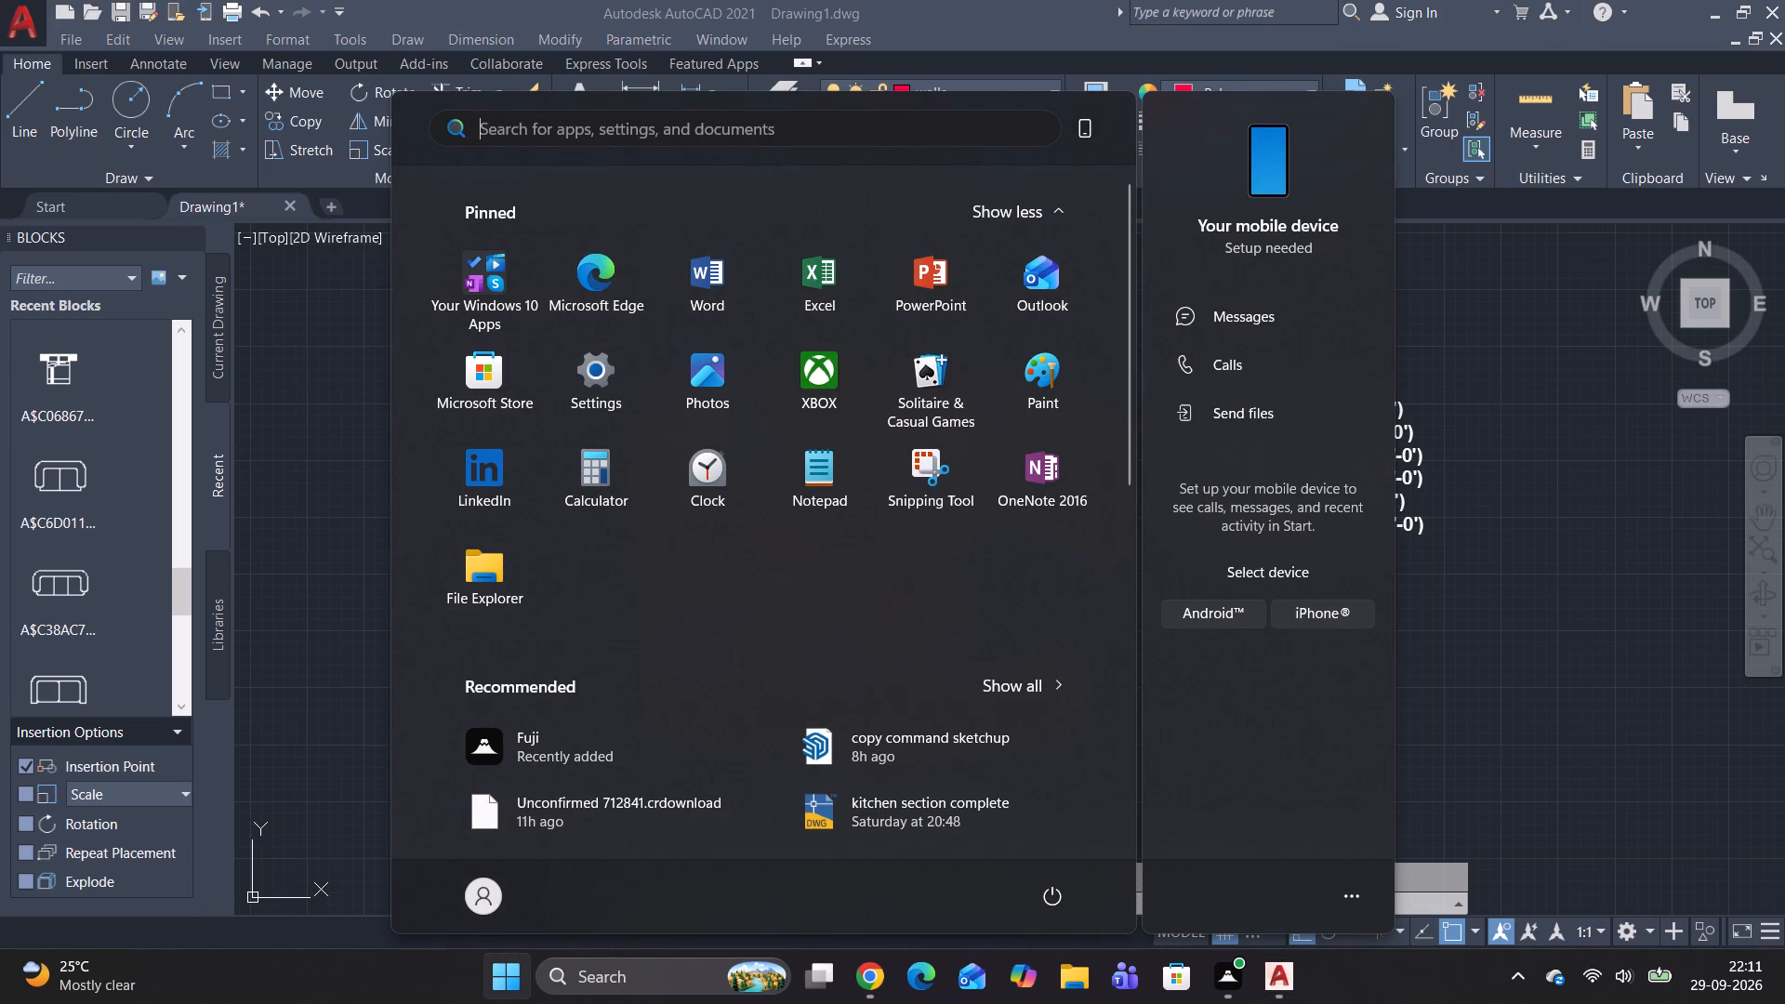
text(SNIPPING)
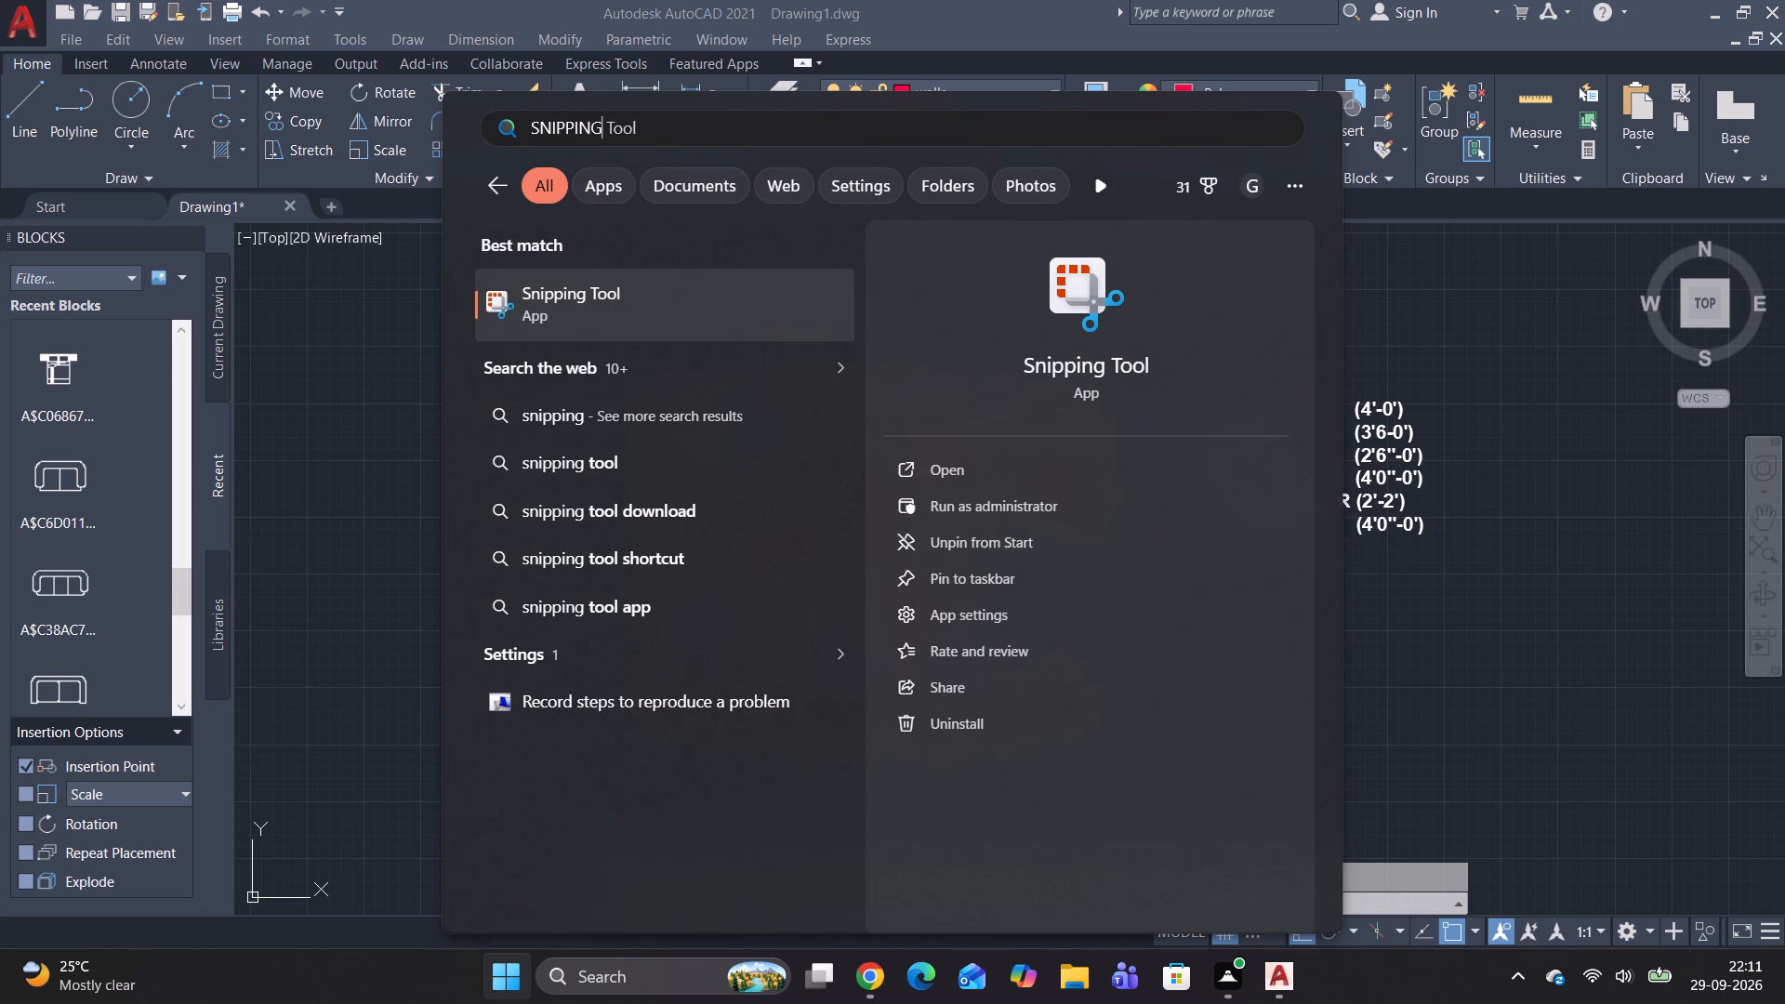
click(621, 280)
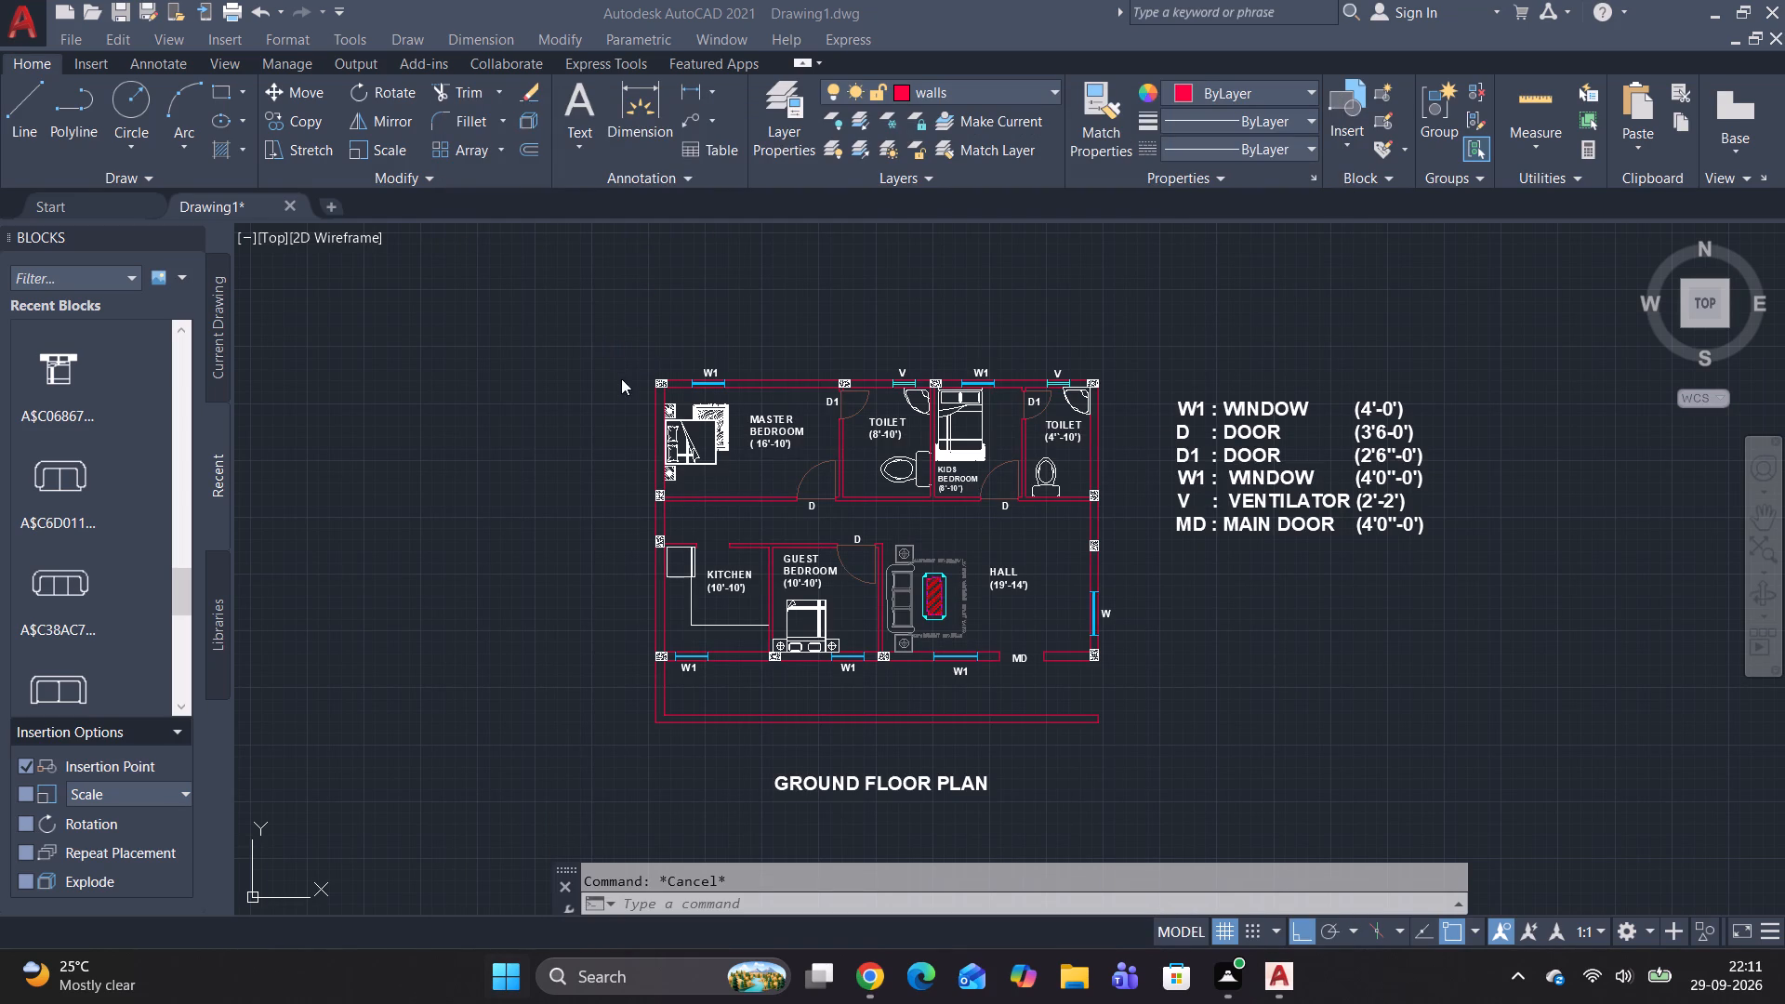
click(588, 310)
click(713, 311)
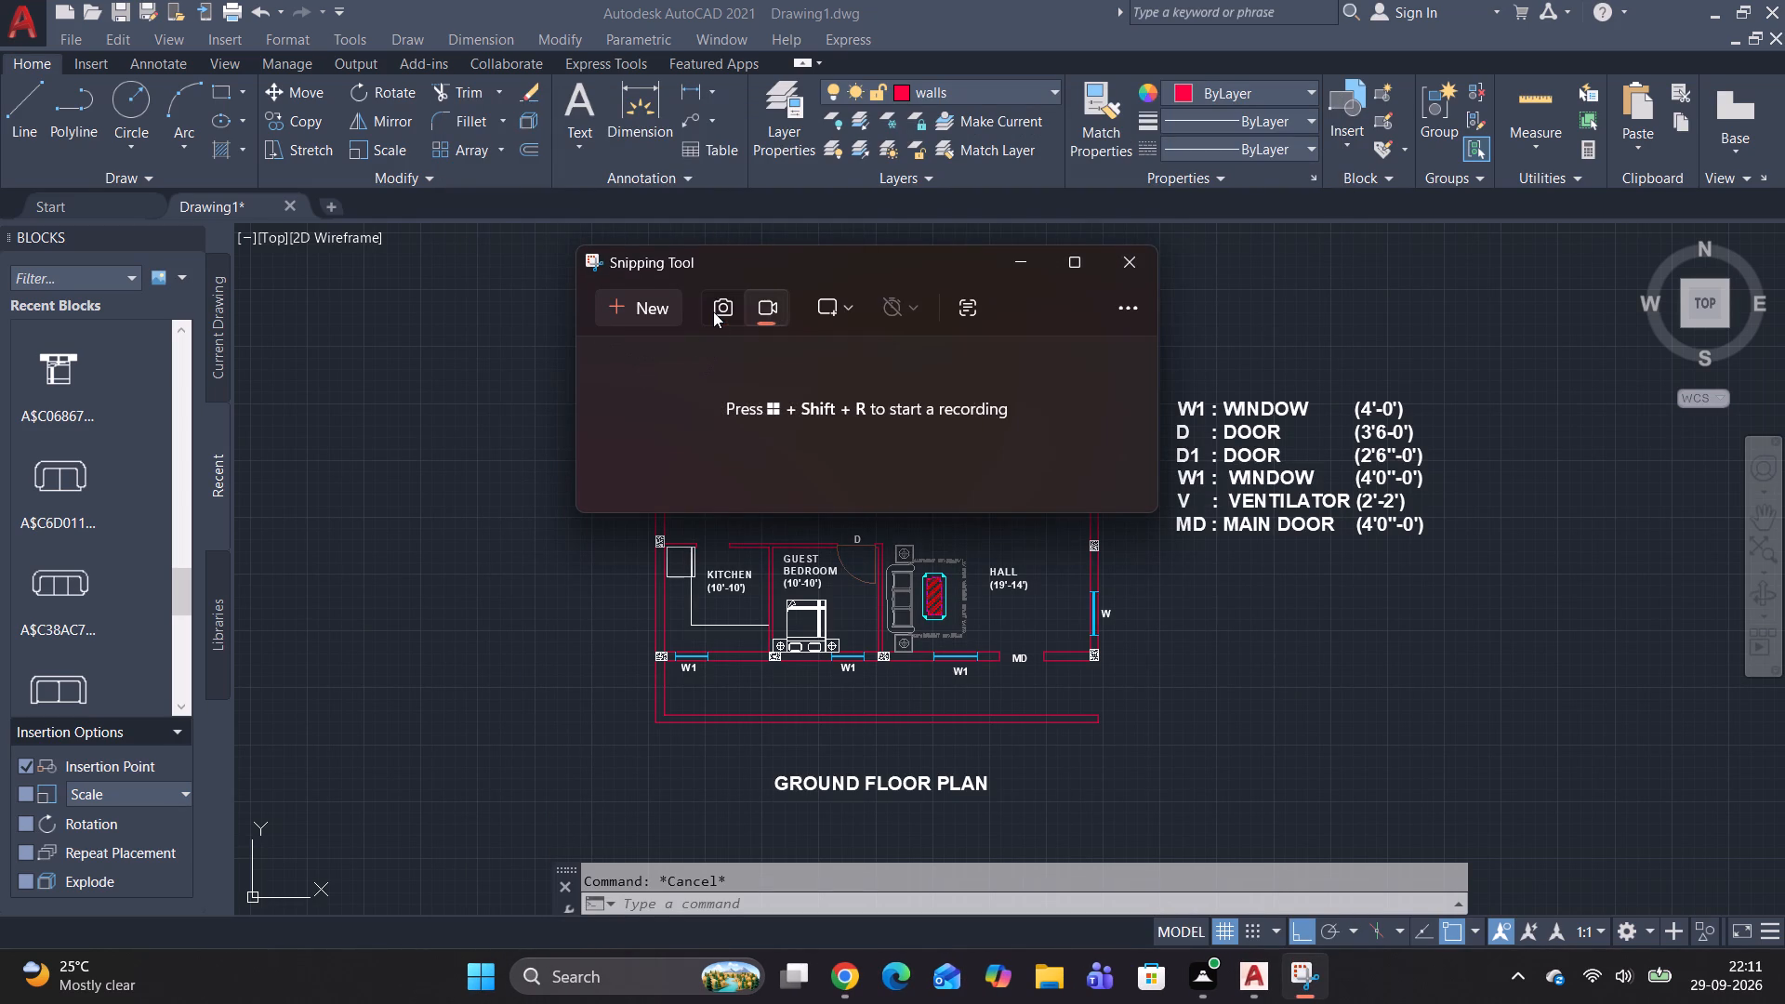
click(720, 305)
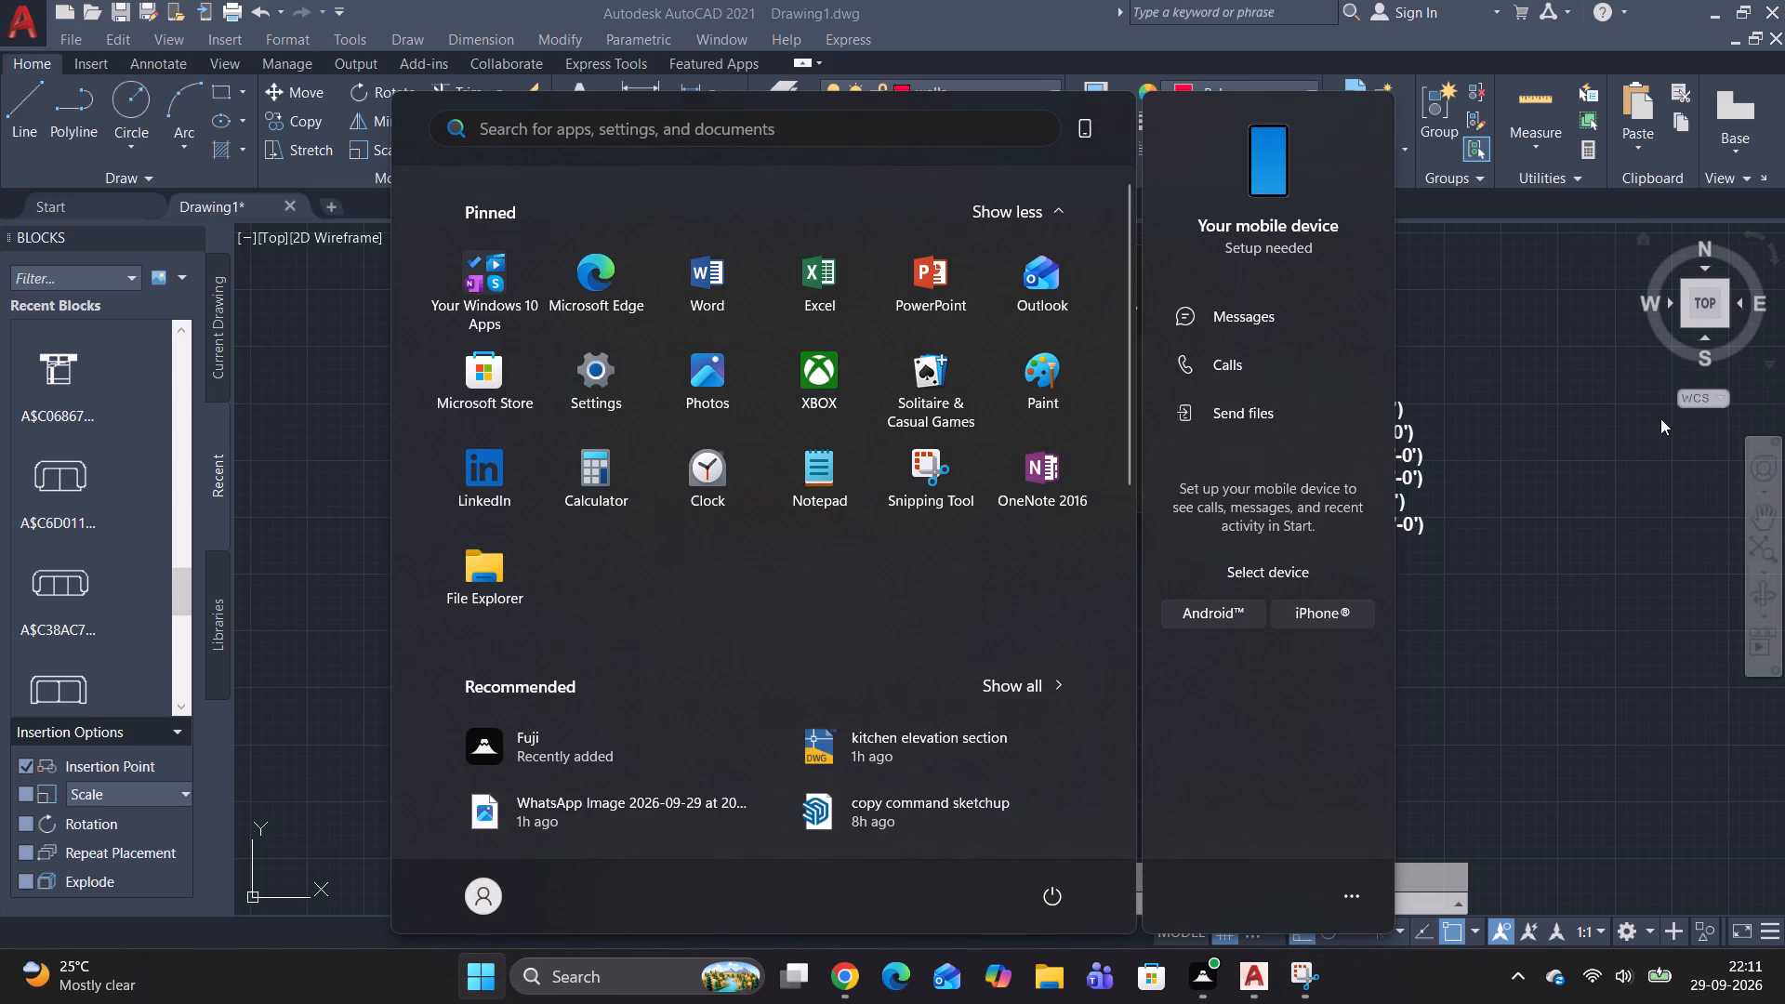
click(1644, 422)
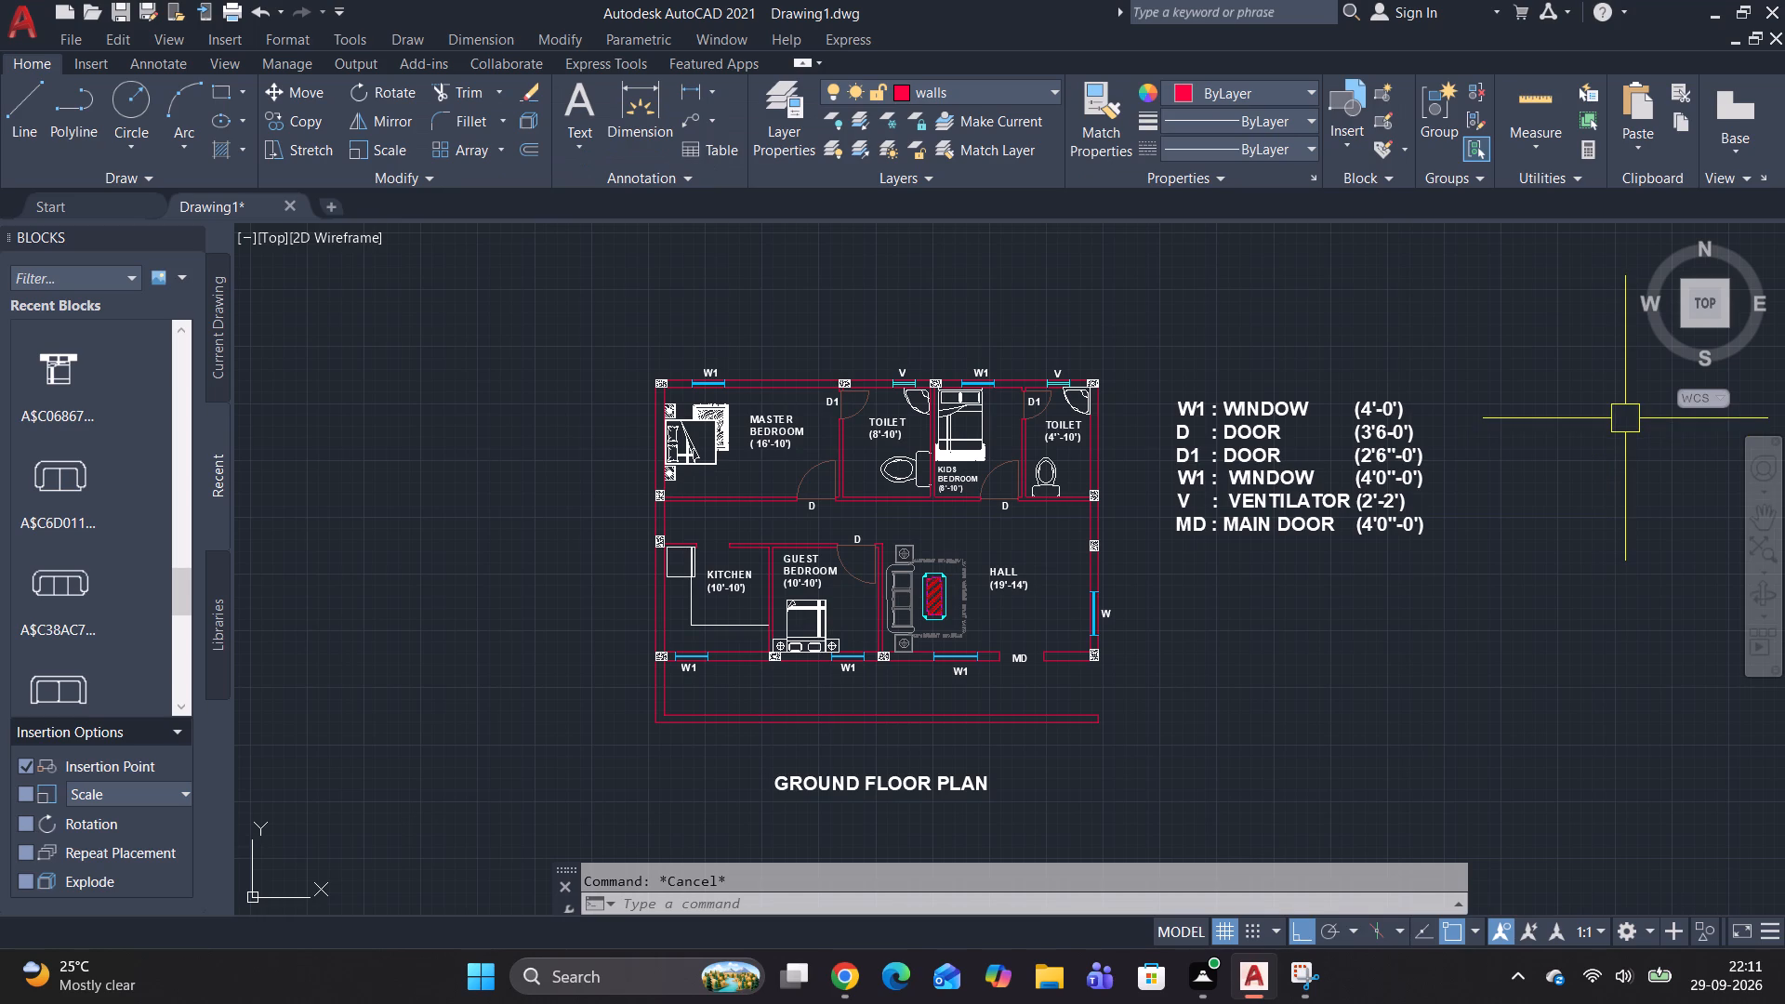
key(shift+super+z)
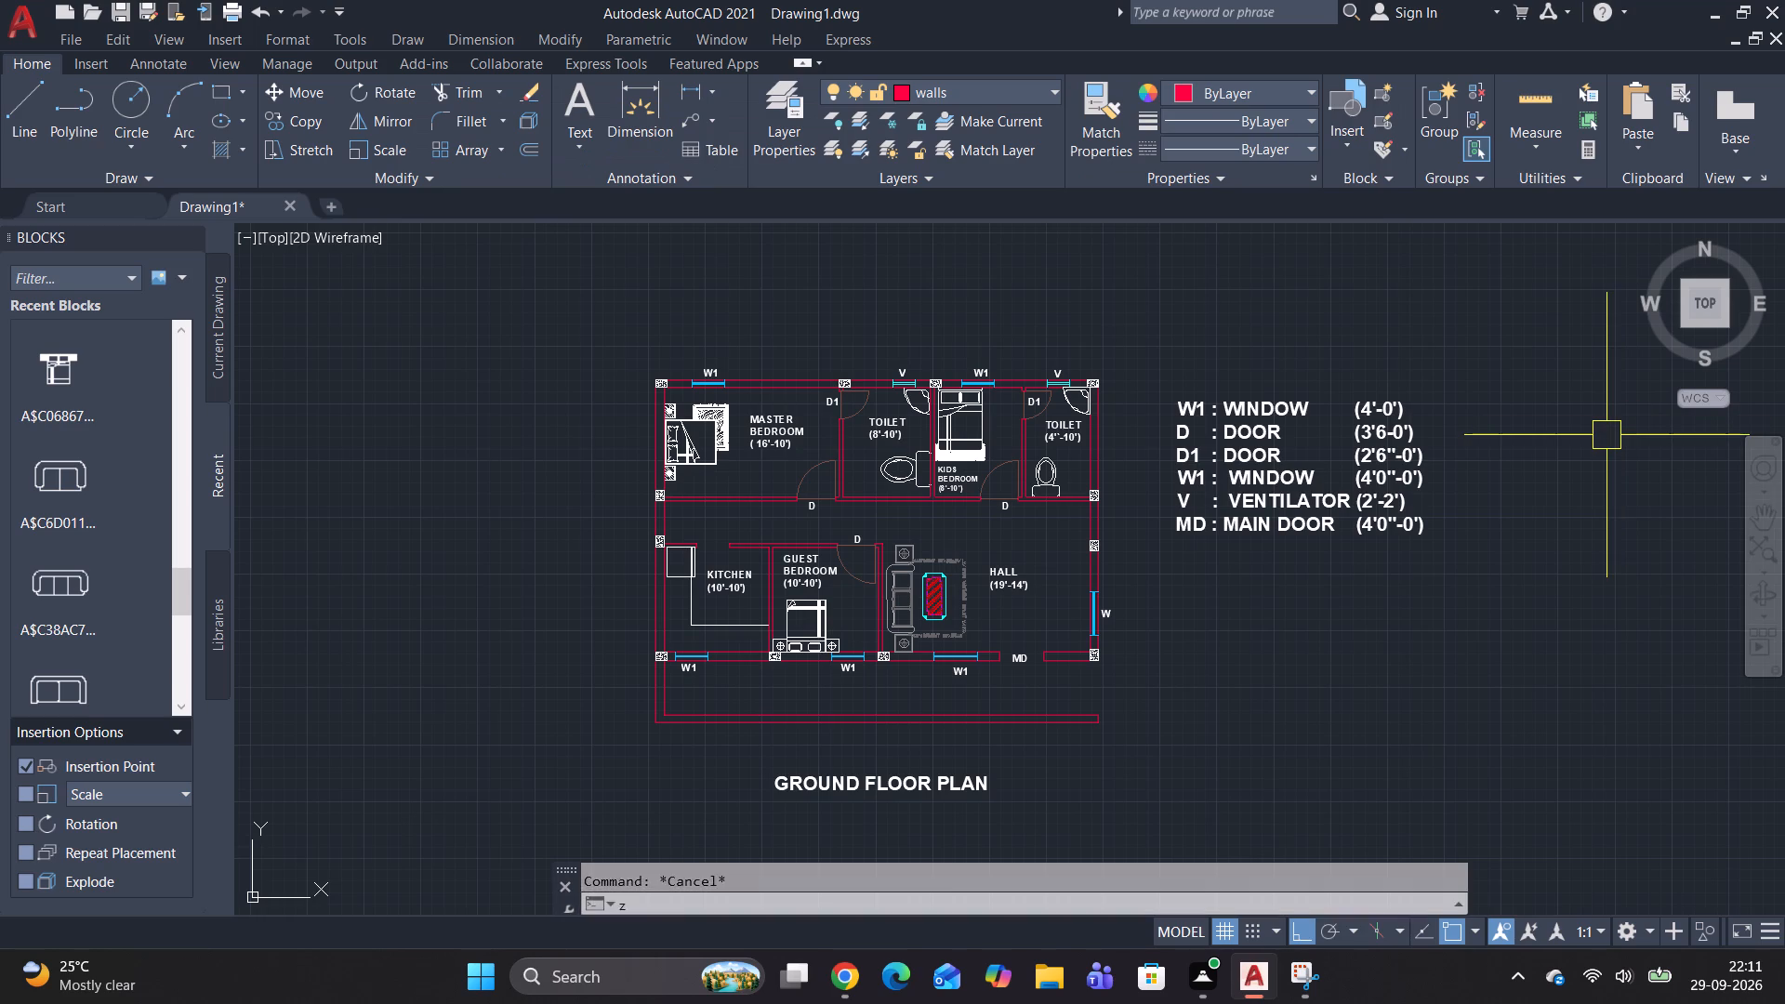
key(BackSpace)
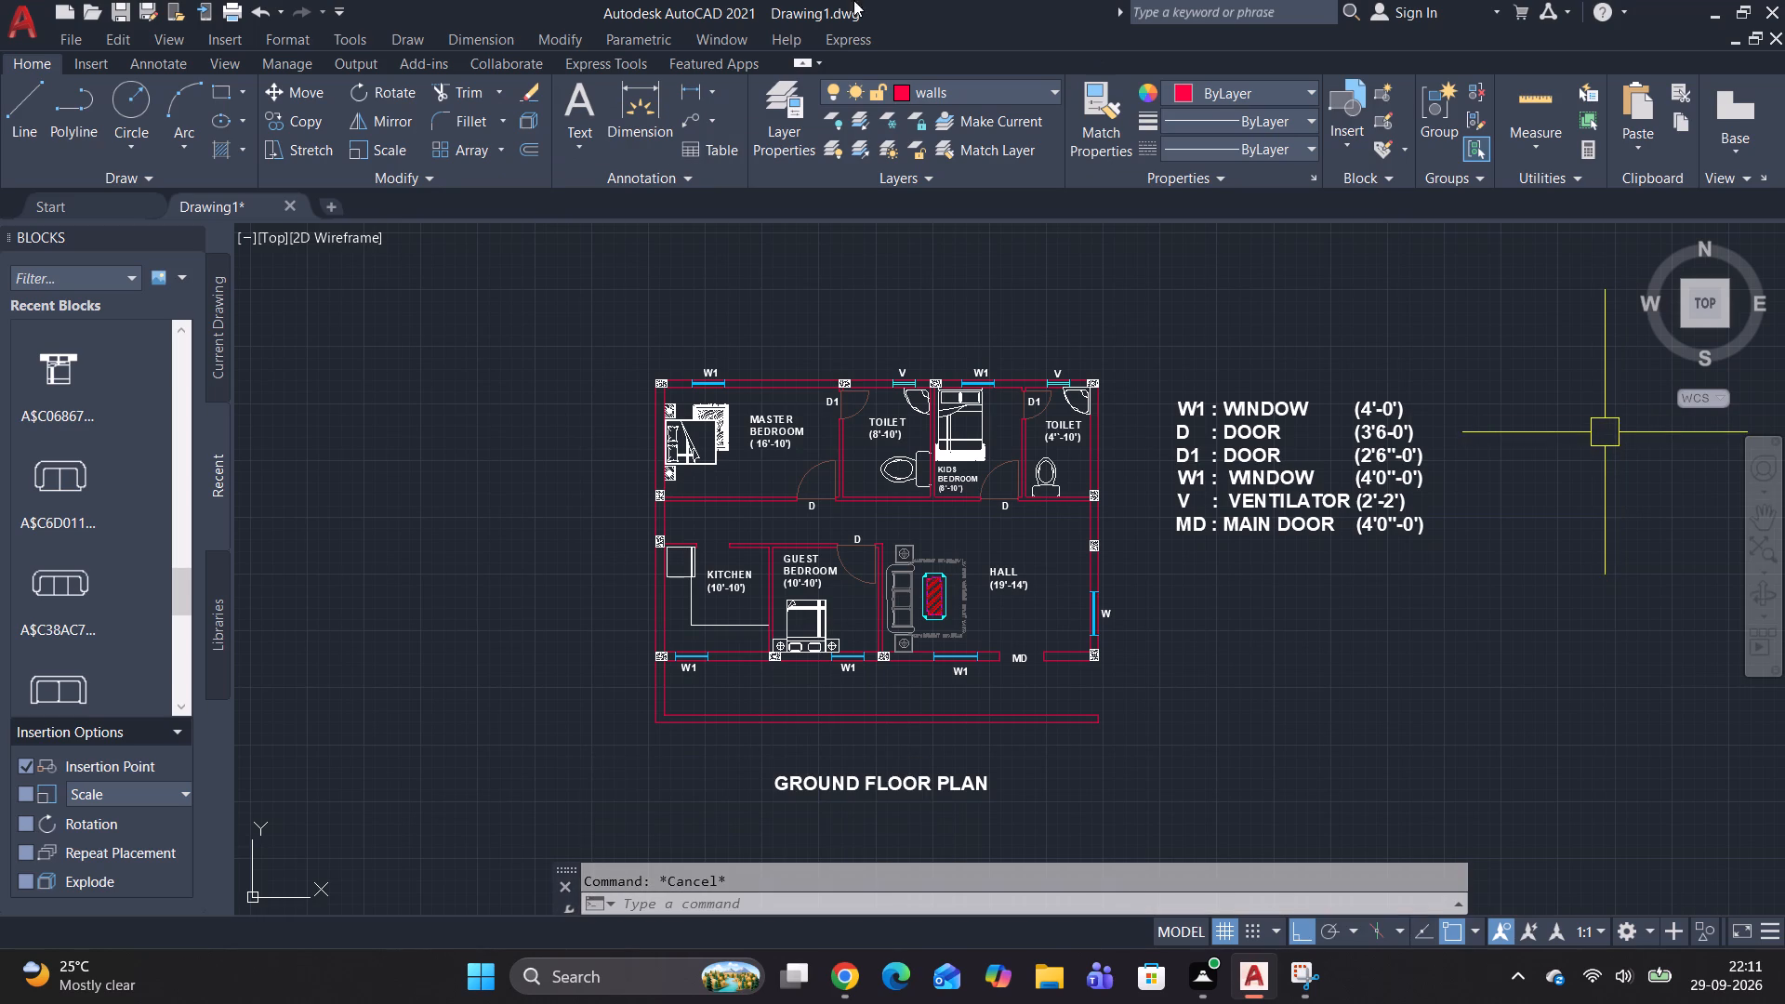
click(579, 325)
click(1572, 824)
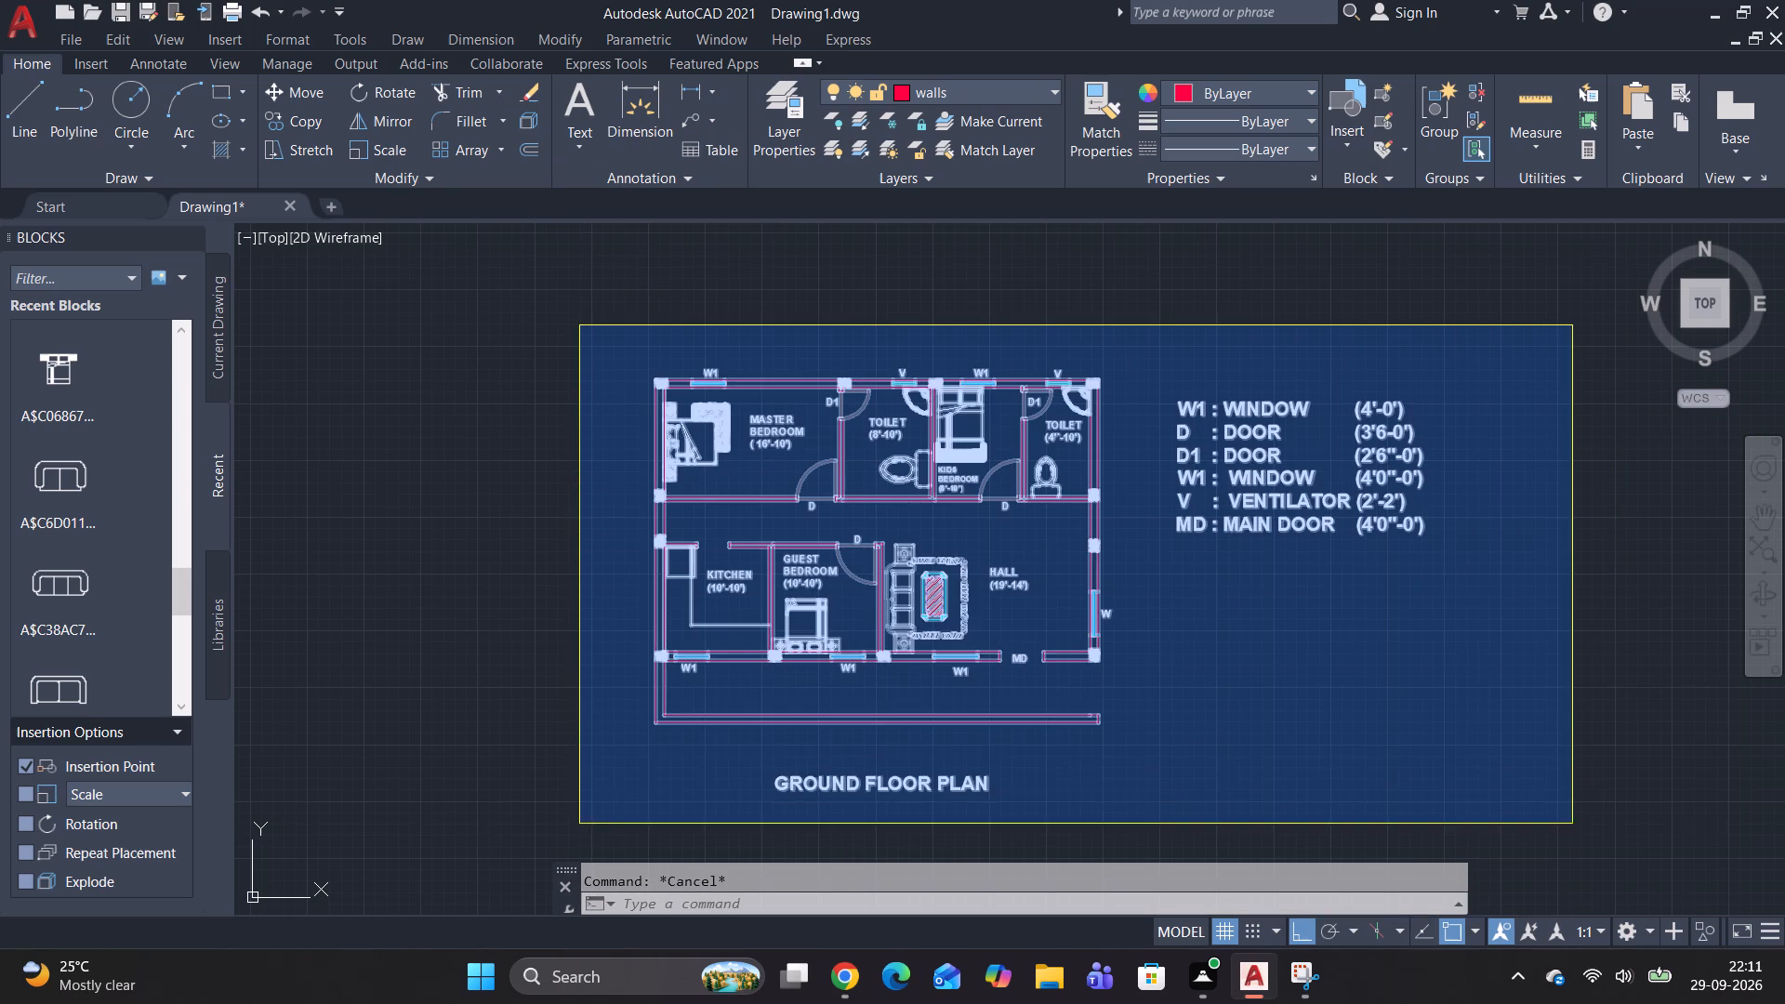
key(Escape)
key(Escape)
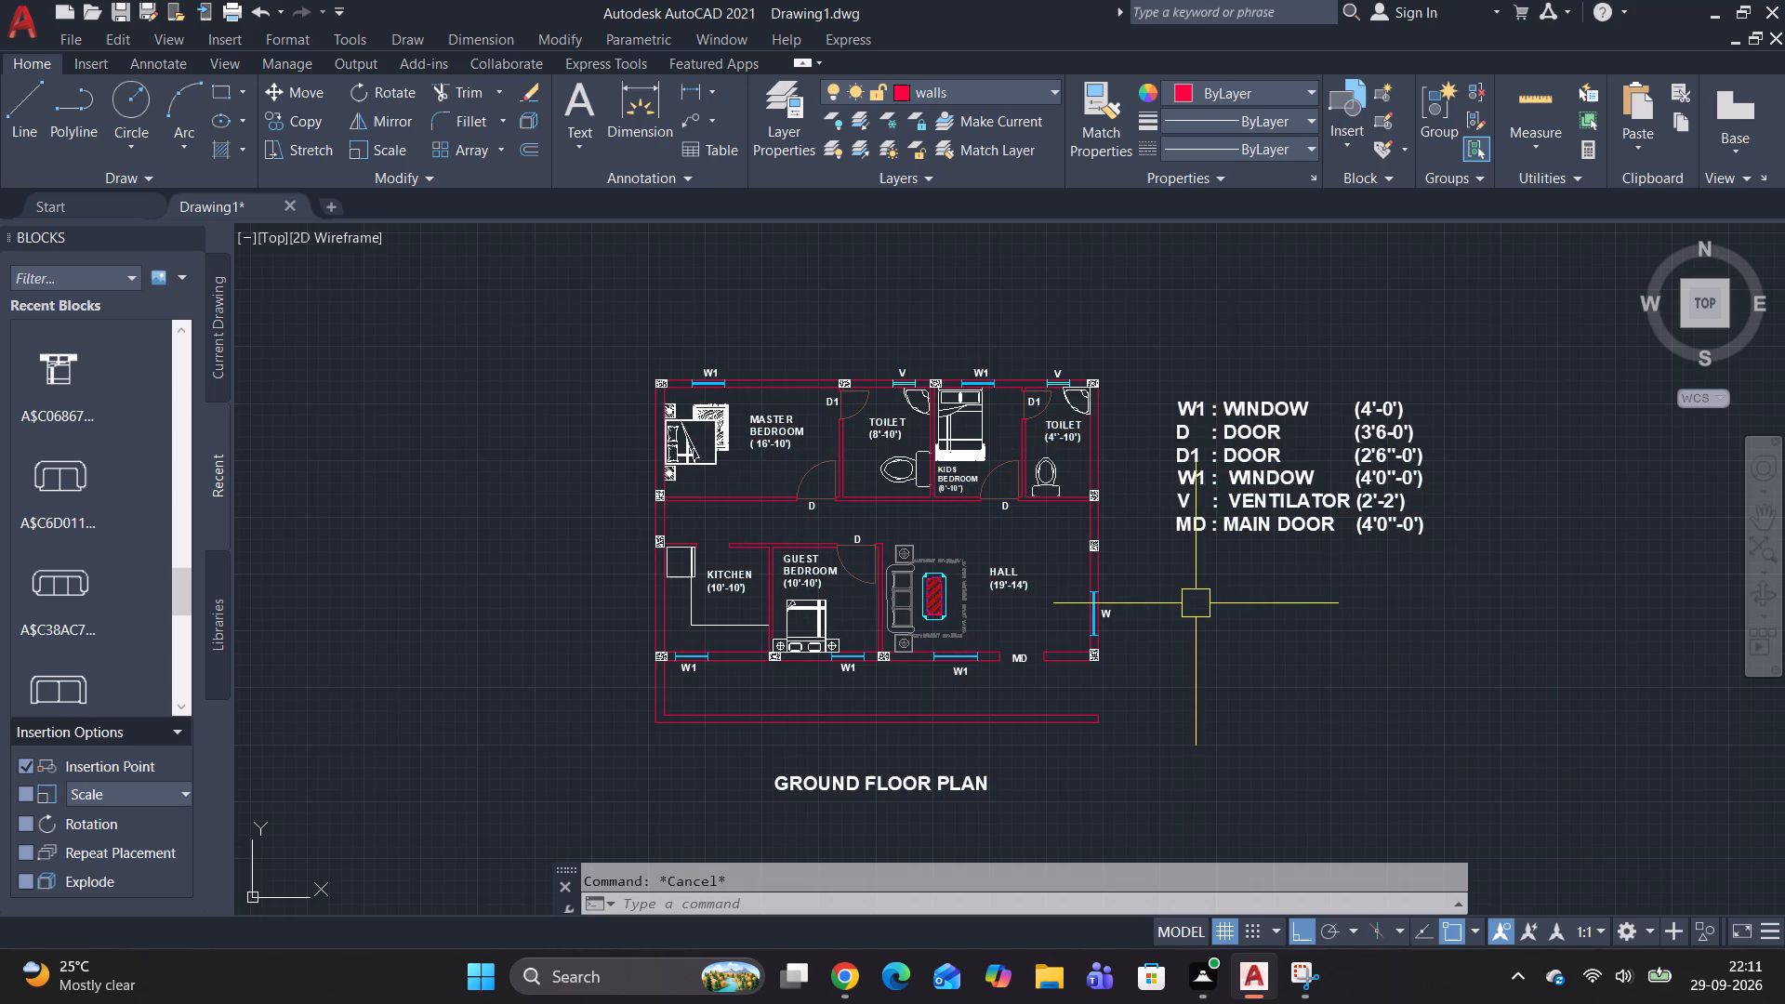
Save the drawing in the Documents folder under the file name "plan groundfloor".
key(ctrl+s)
click(757, 628)
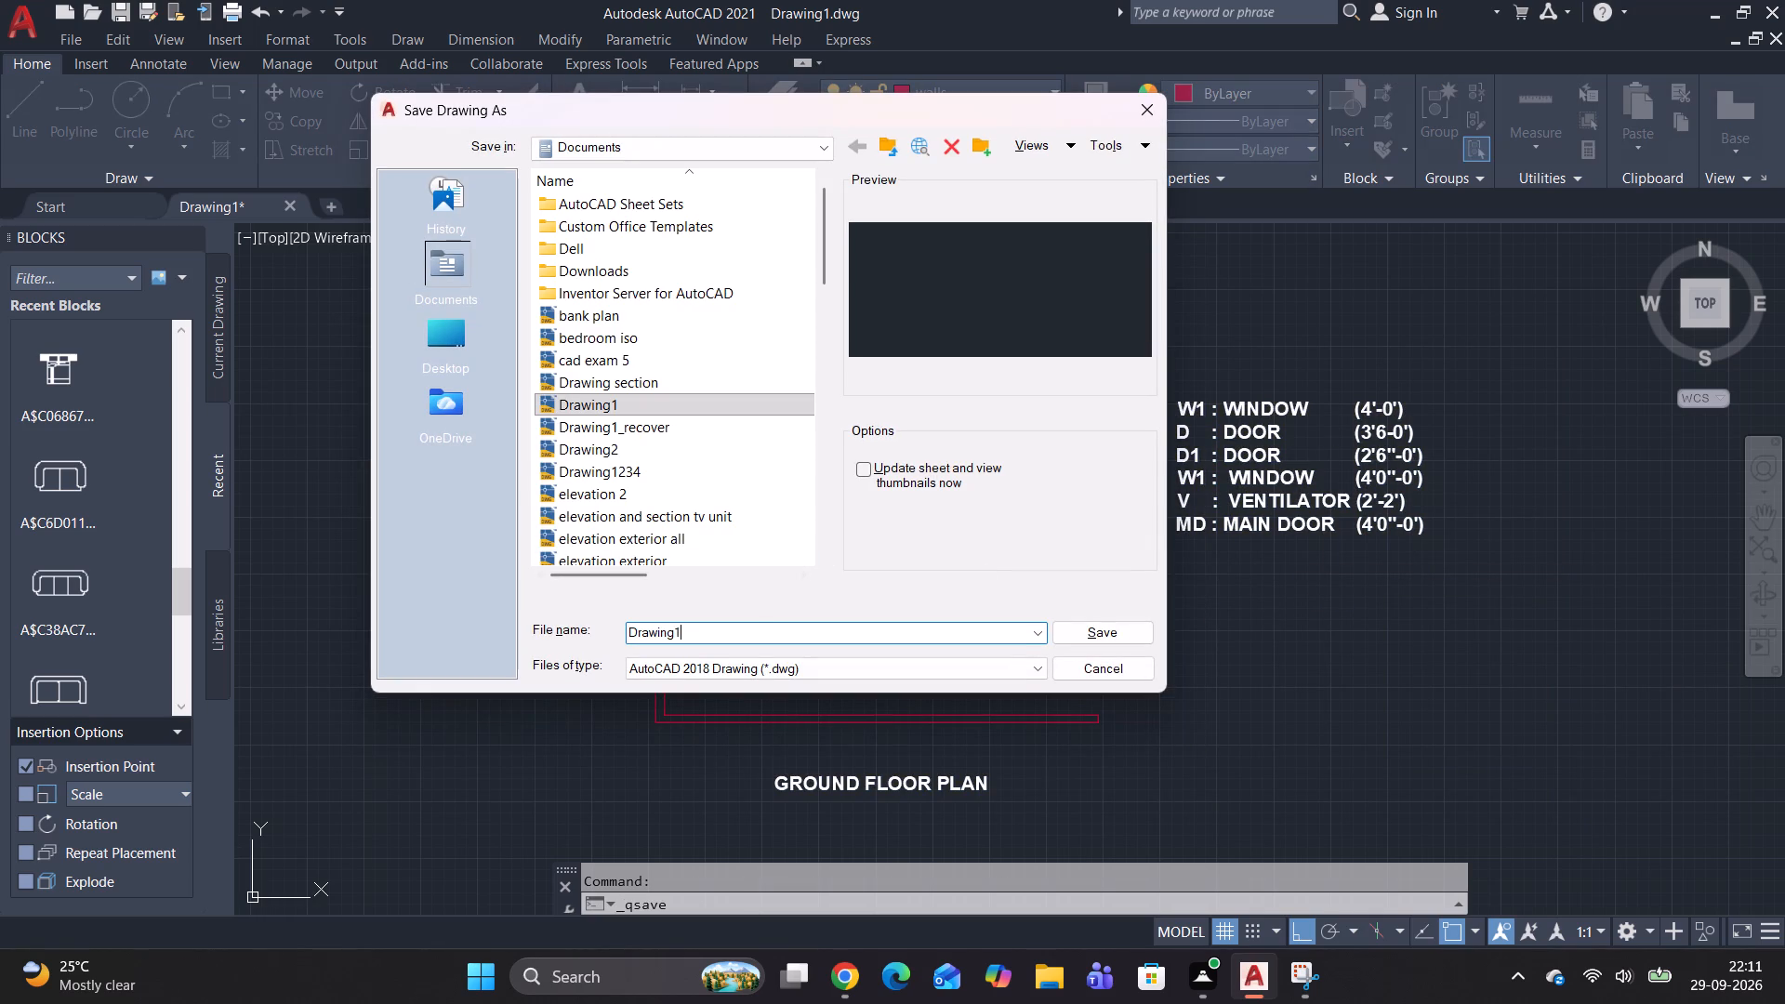
key(BackSpace)
key(BackSpace)
key(BackSpace)
key(BackSpace)
key(BackSpace)
key(BackSpace)
key(BackSpace)
key(BackSpace)
key(BackSpace)
key(BackSpace)
key(BackSpace)
key(BackSpace)
key(BackSpace)
key(BackSpace)
key(BackSpace)
text(FUJI)
key(space)
key(BackSpace)
key(BackSpace)
key(BackSpace)
key(BackSpace)
key(BackSpace)
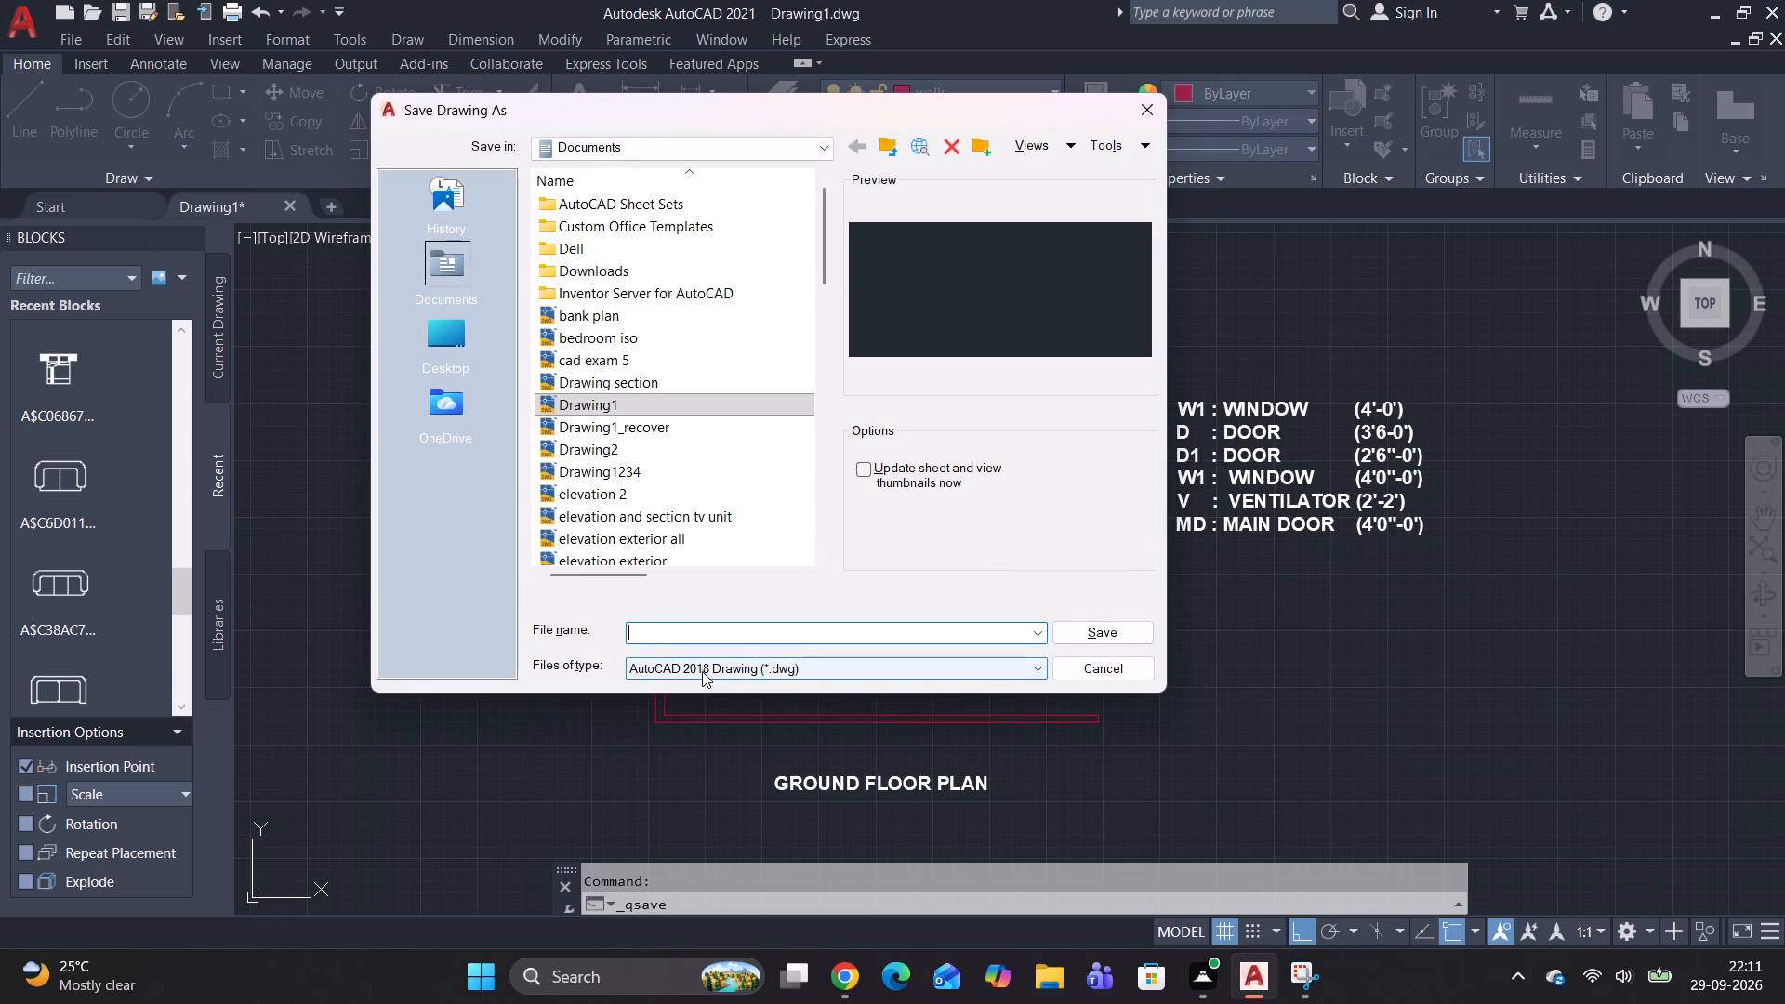
text(plan)
key(space)
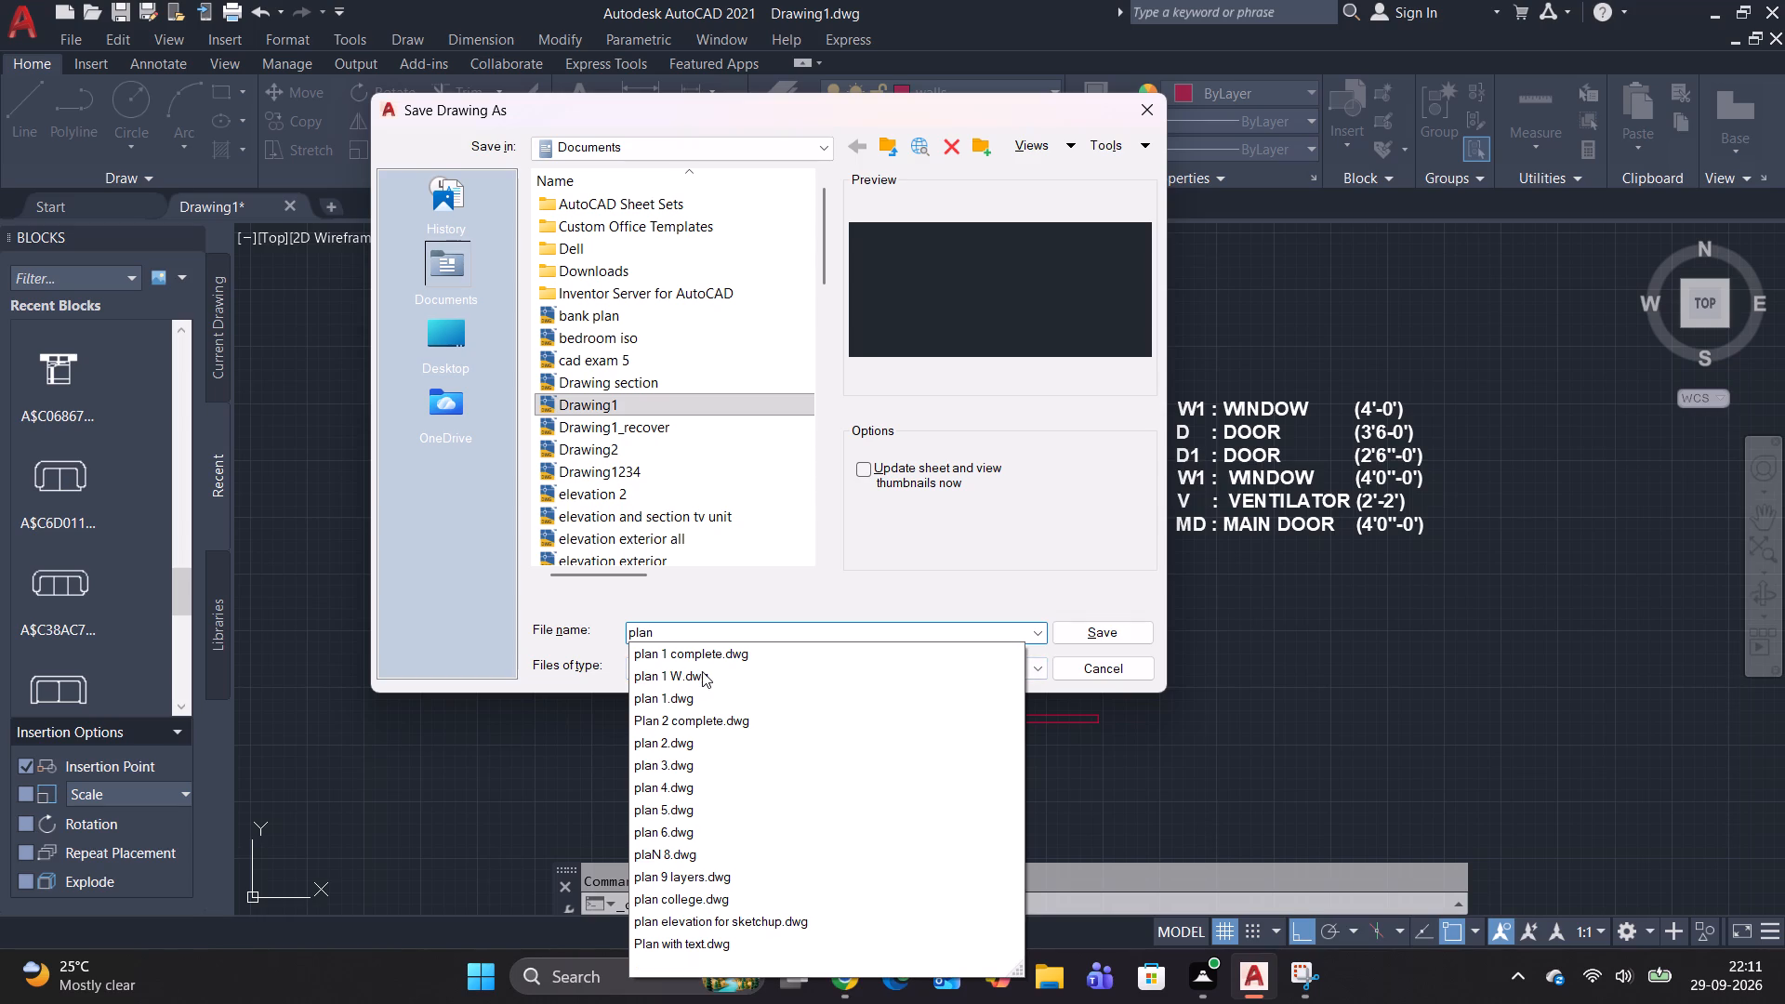
key(d)
key(BackSpace)
text(grounf)
key(BackSpace)
text(dfloor)
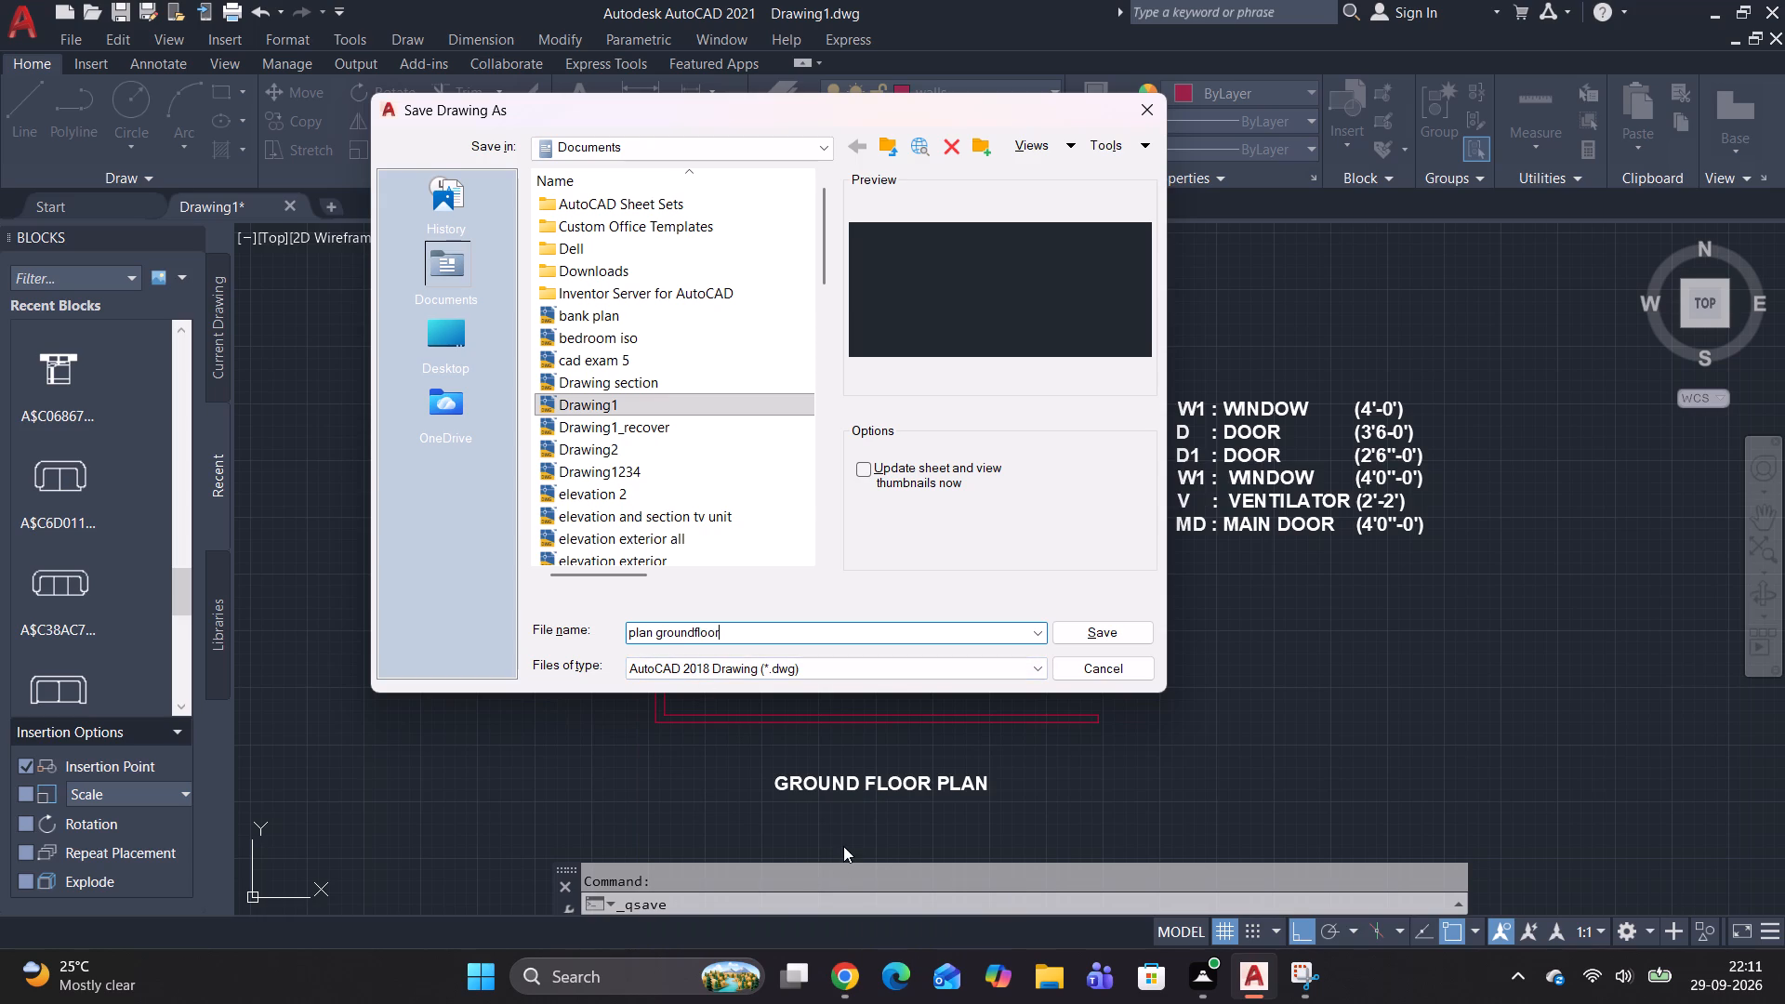
click(1078, 625)
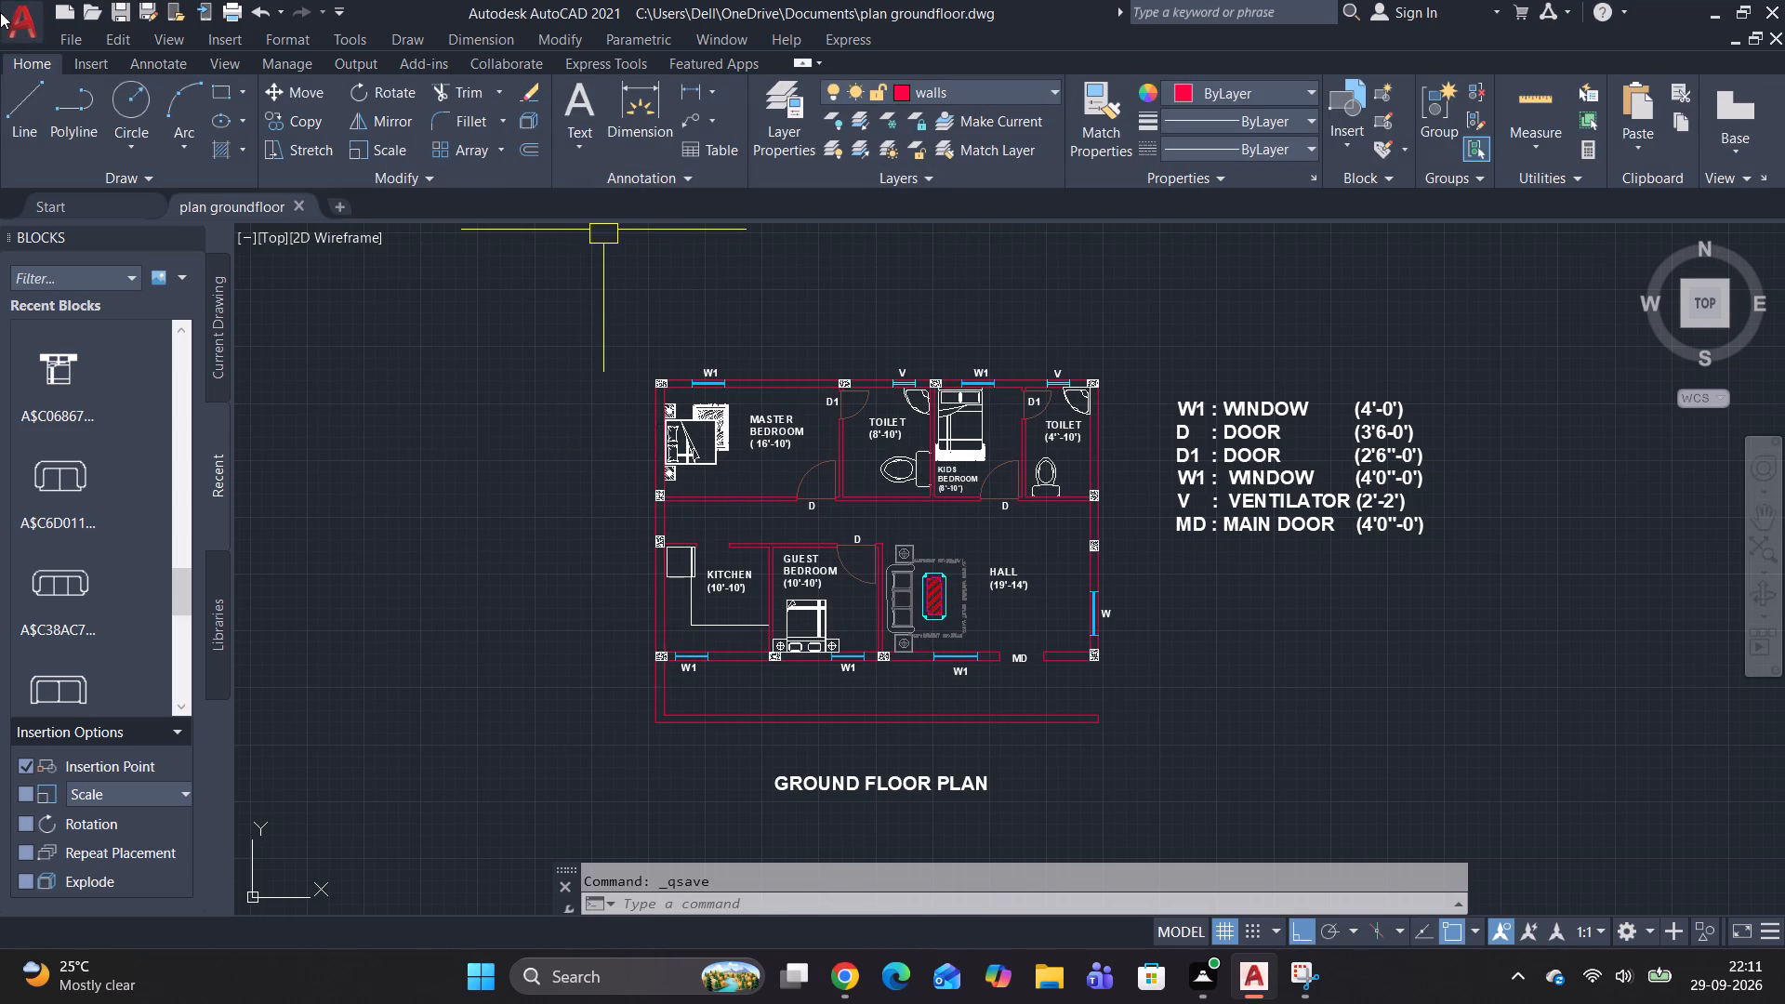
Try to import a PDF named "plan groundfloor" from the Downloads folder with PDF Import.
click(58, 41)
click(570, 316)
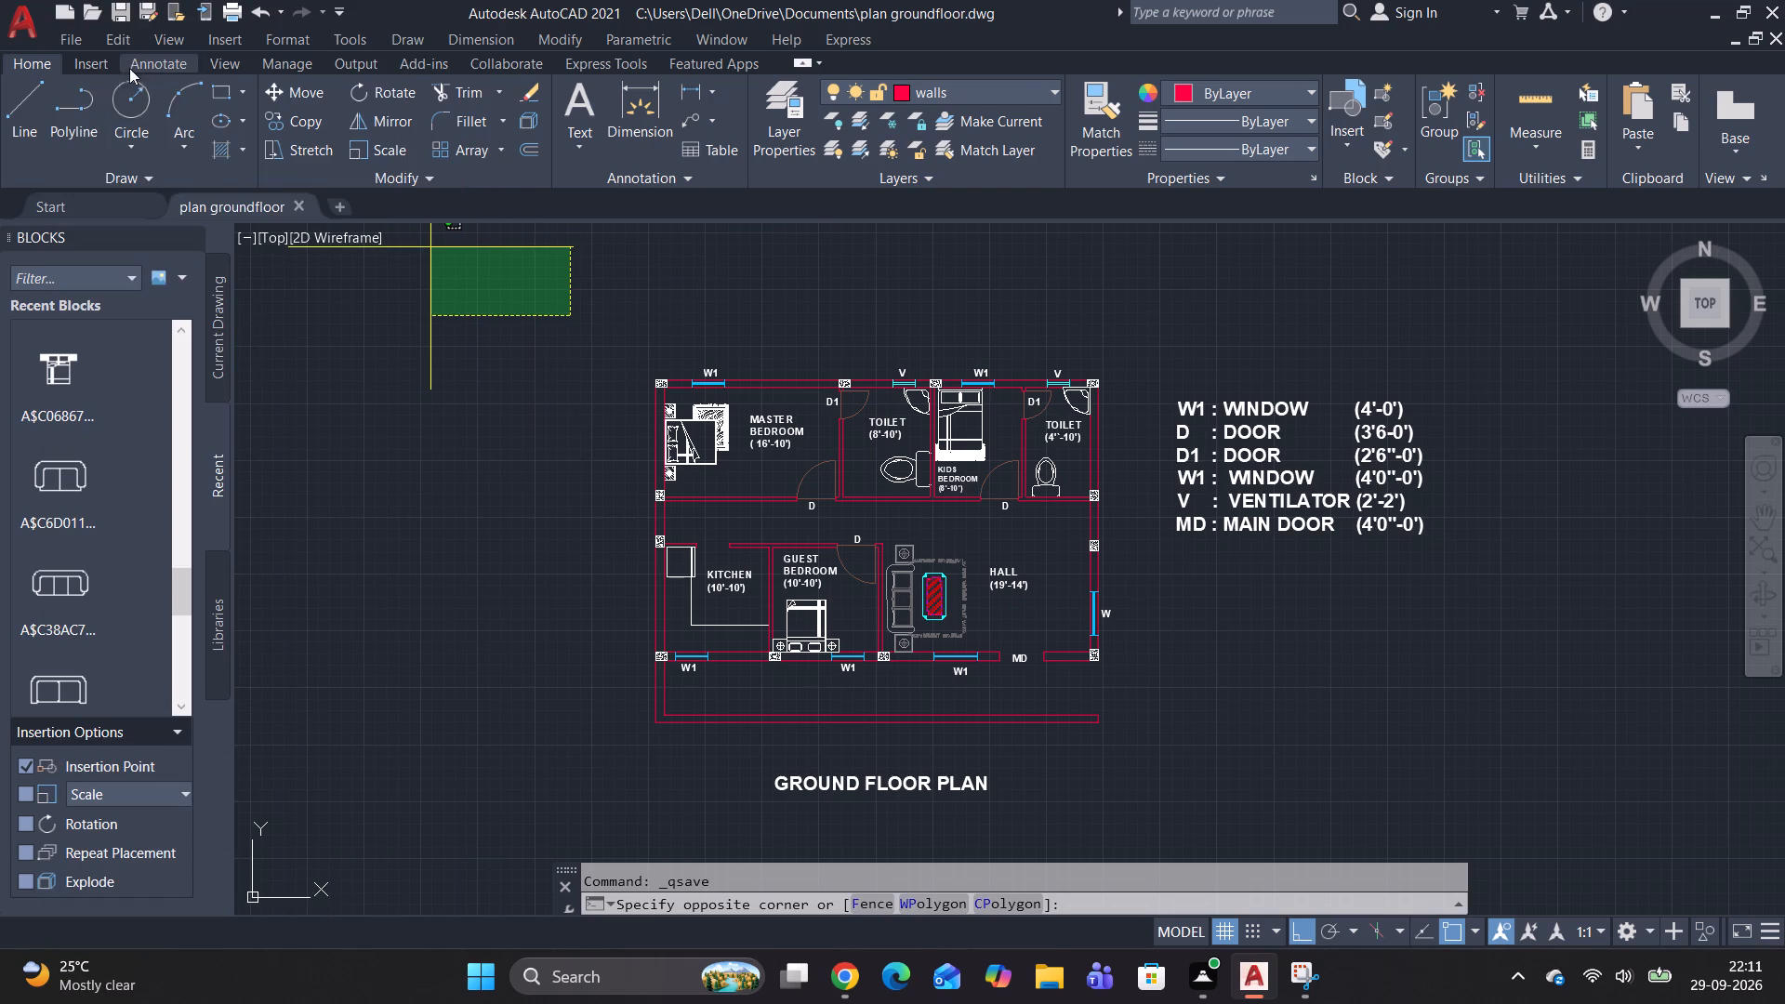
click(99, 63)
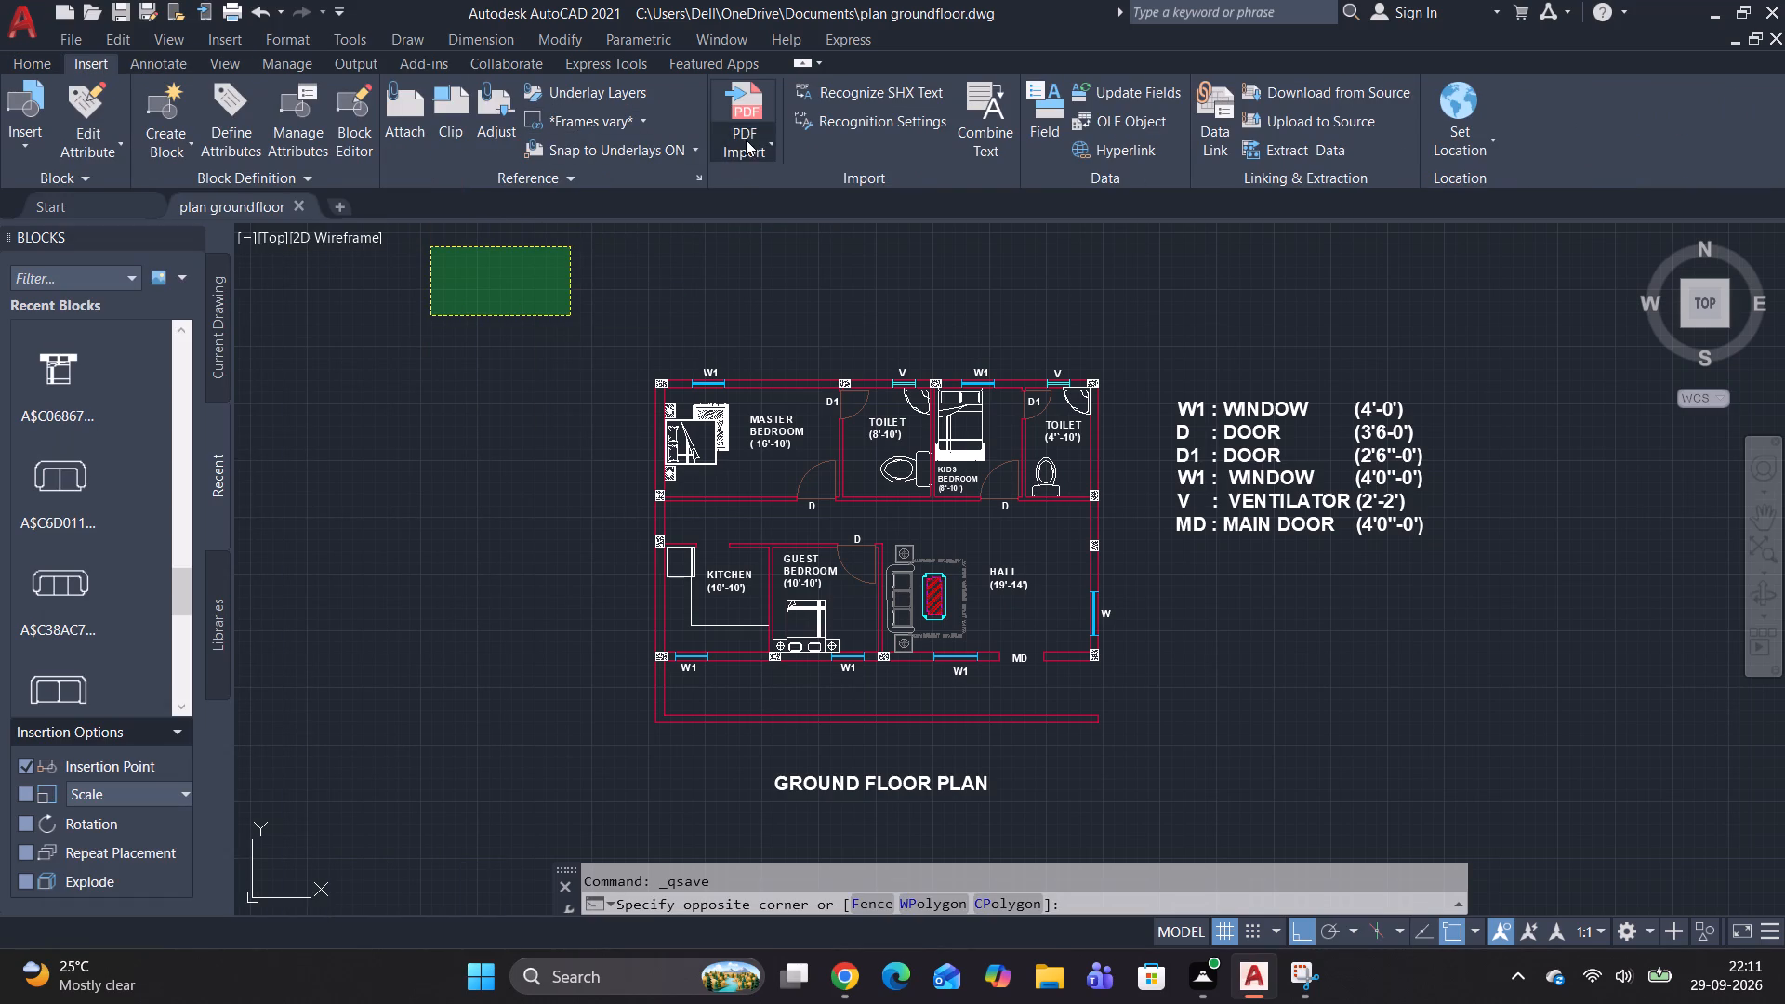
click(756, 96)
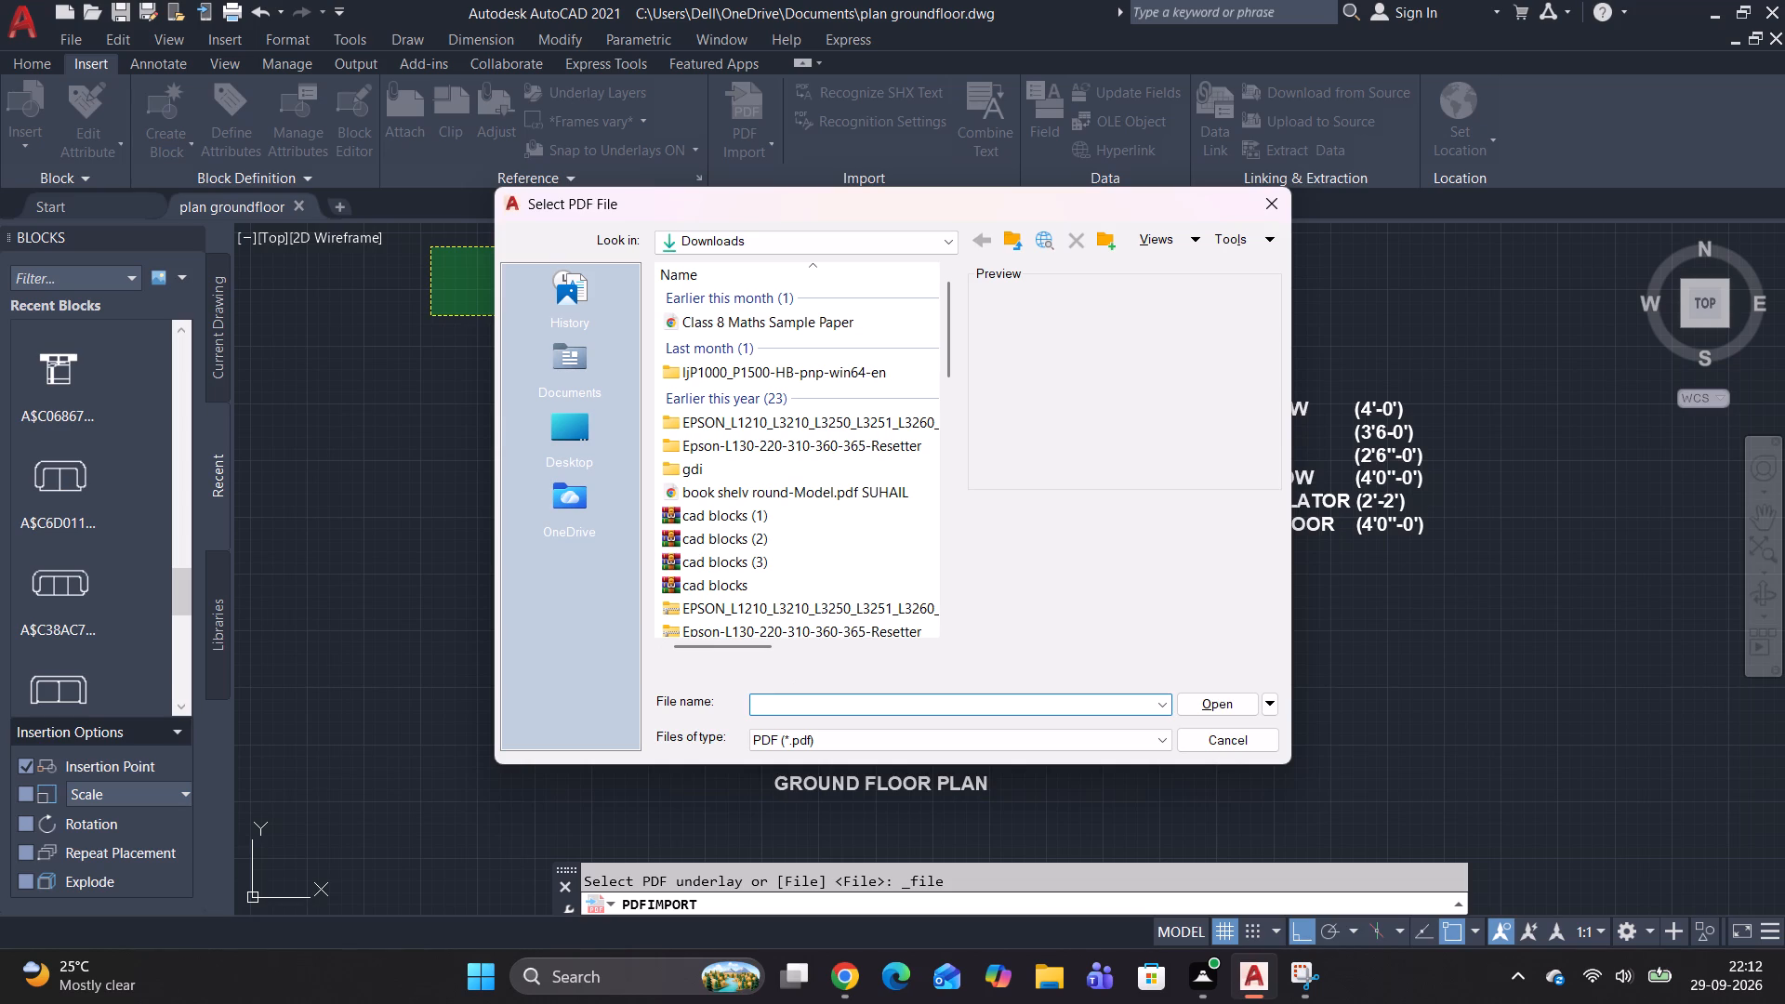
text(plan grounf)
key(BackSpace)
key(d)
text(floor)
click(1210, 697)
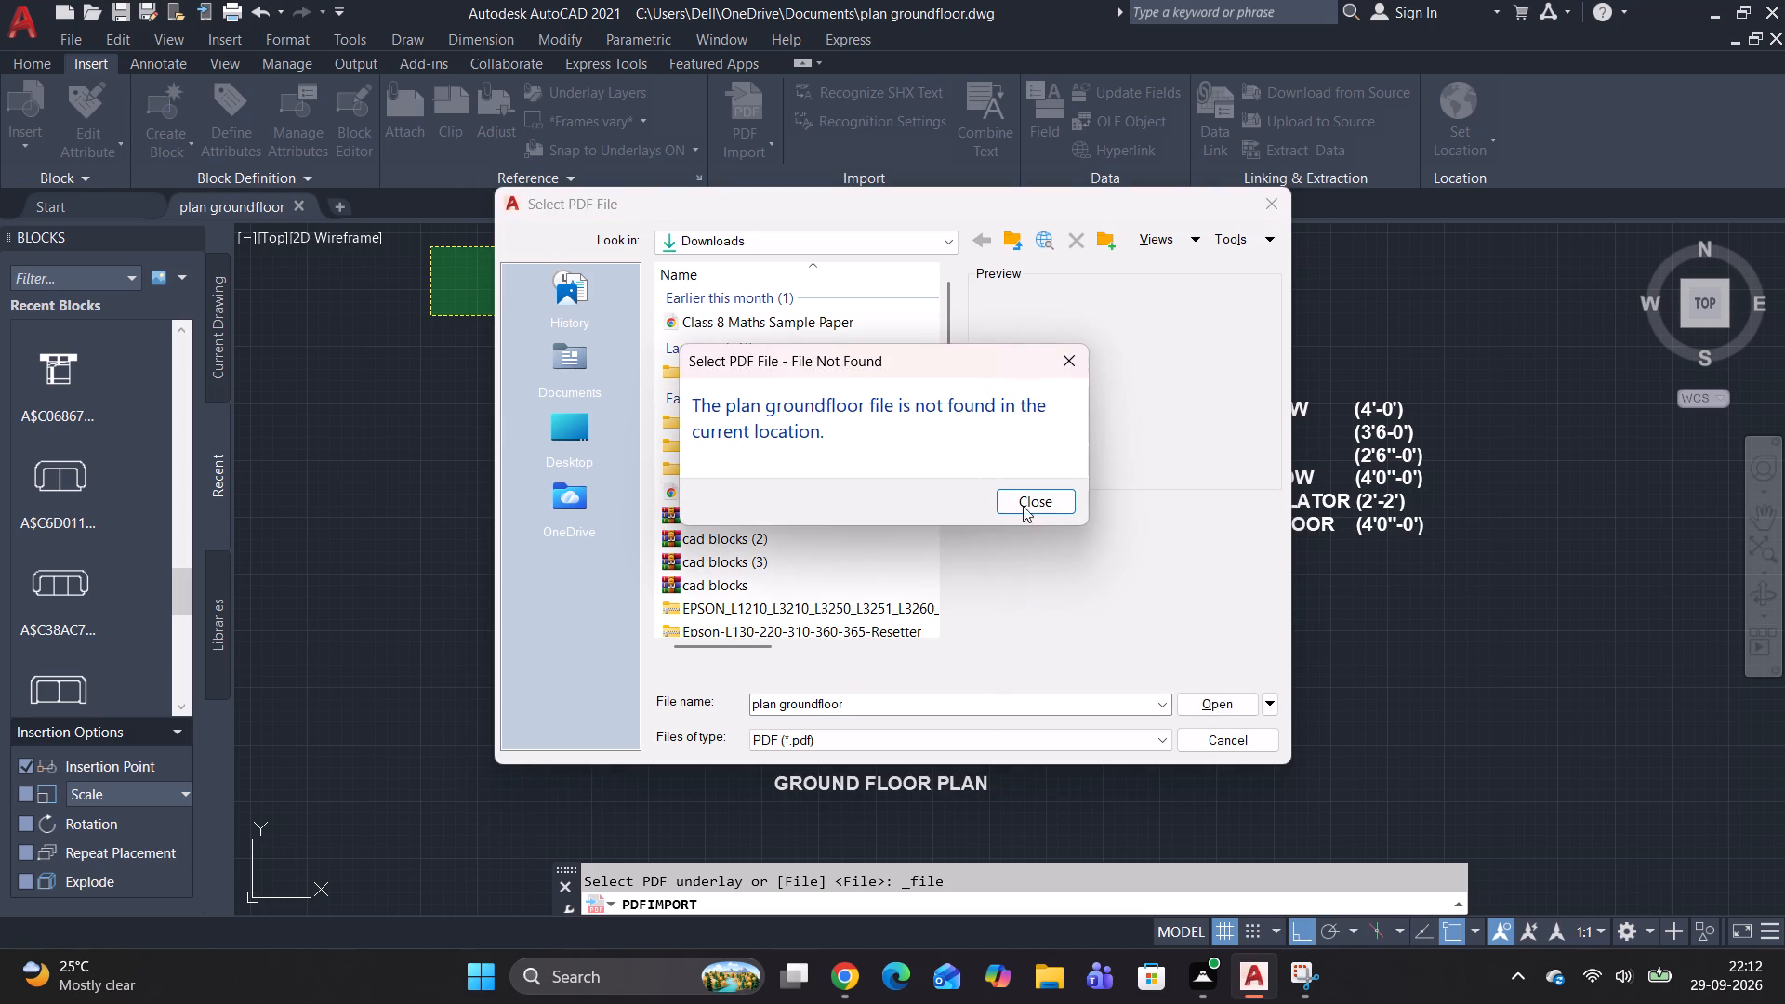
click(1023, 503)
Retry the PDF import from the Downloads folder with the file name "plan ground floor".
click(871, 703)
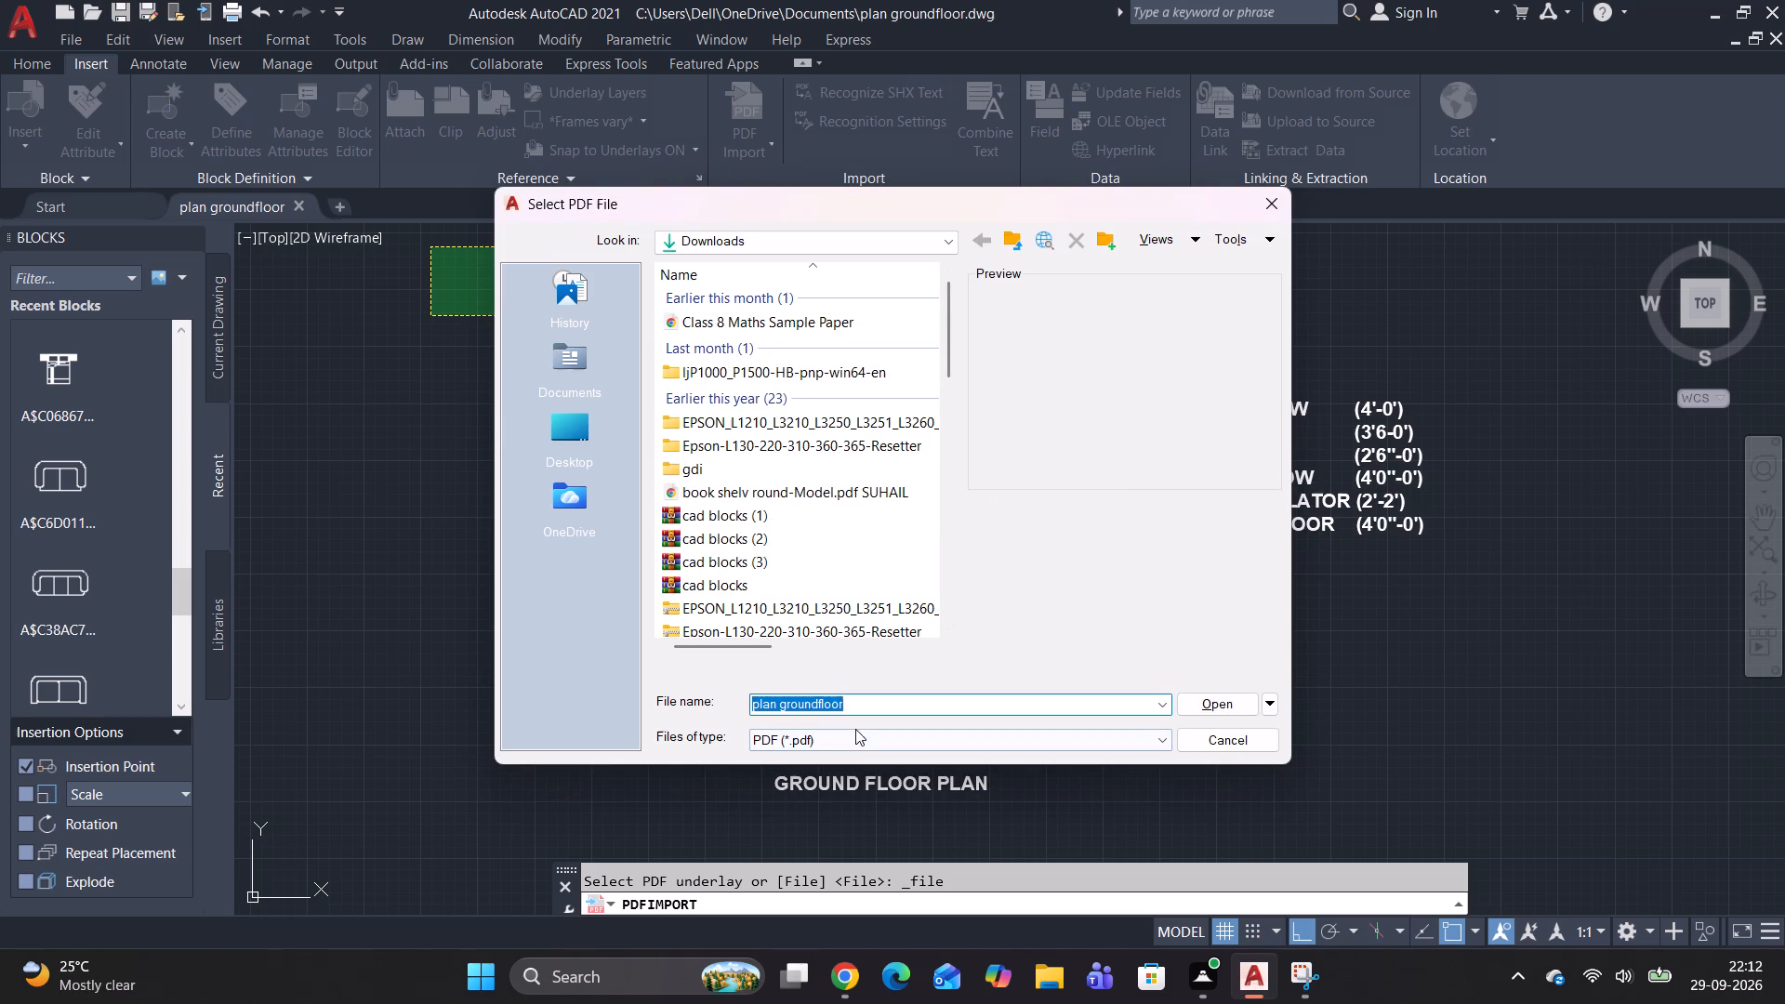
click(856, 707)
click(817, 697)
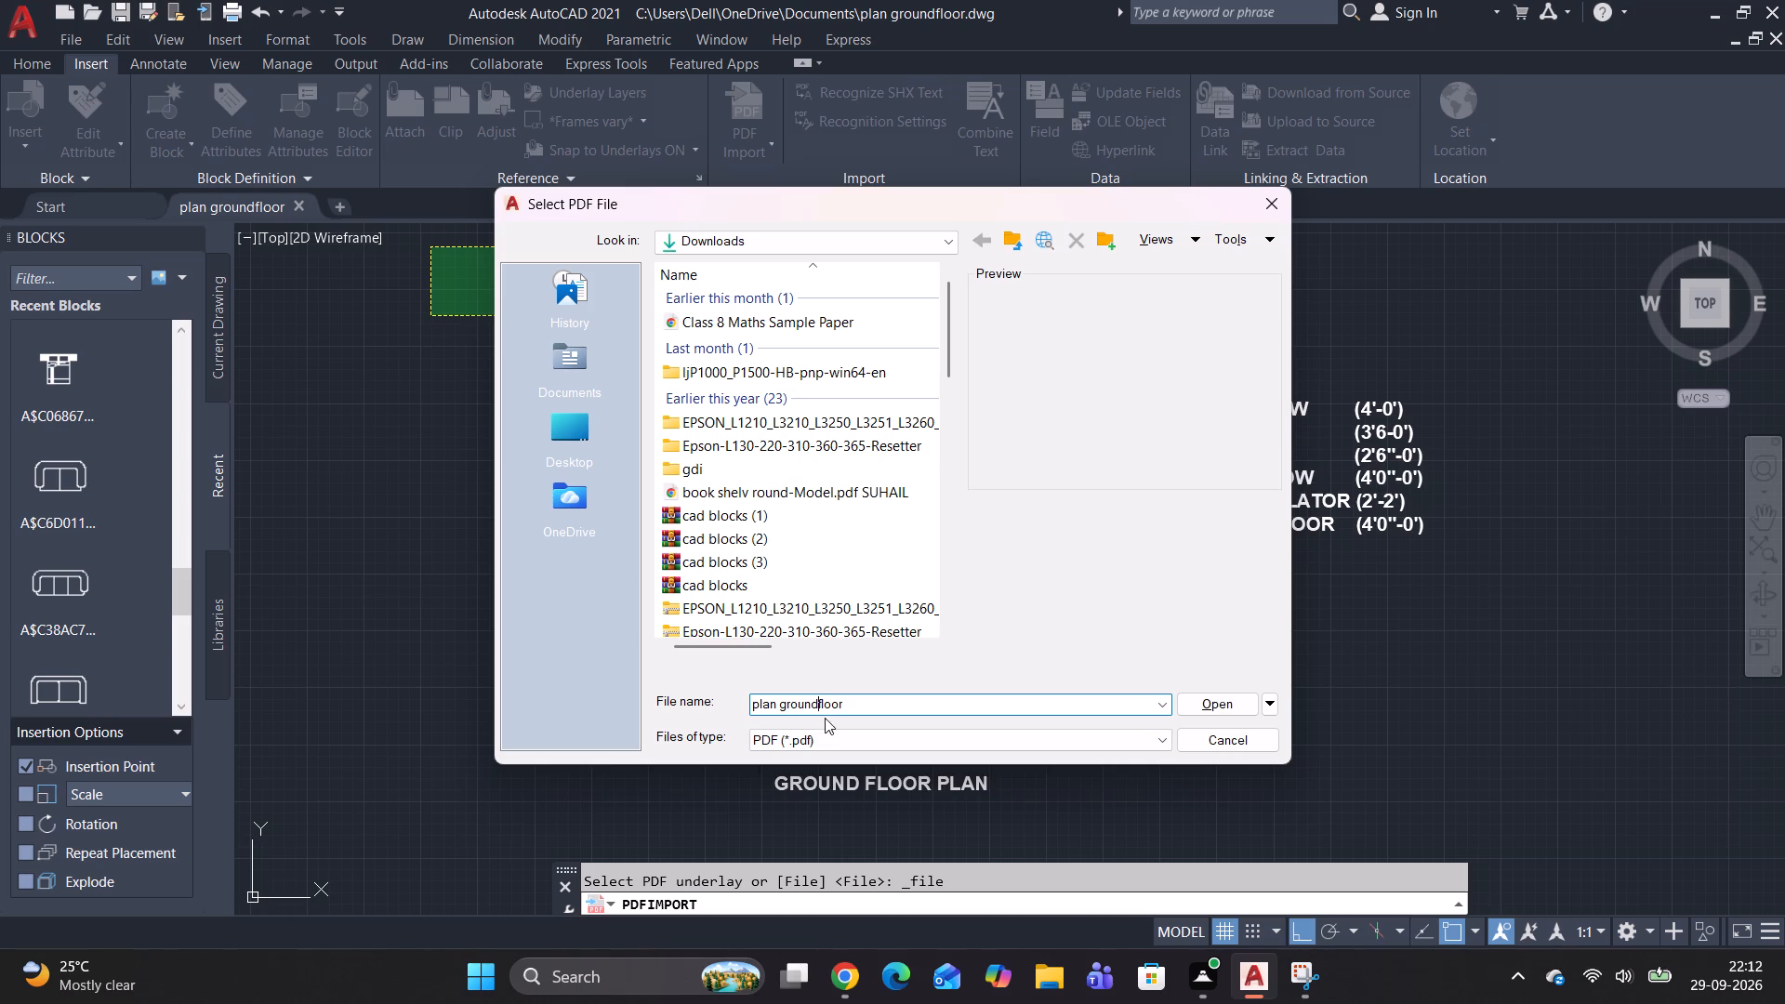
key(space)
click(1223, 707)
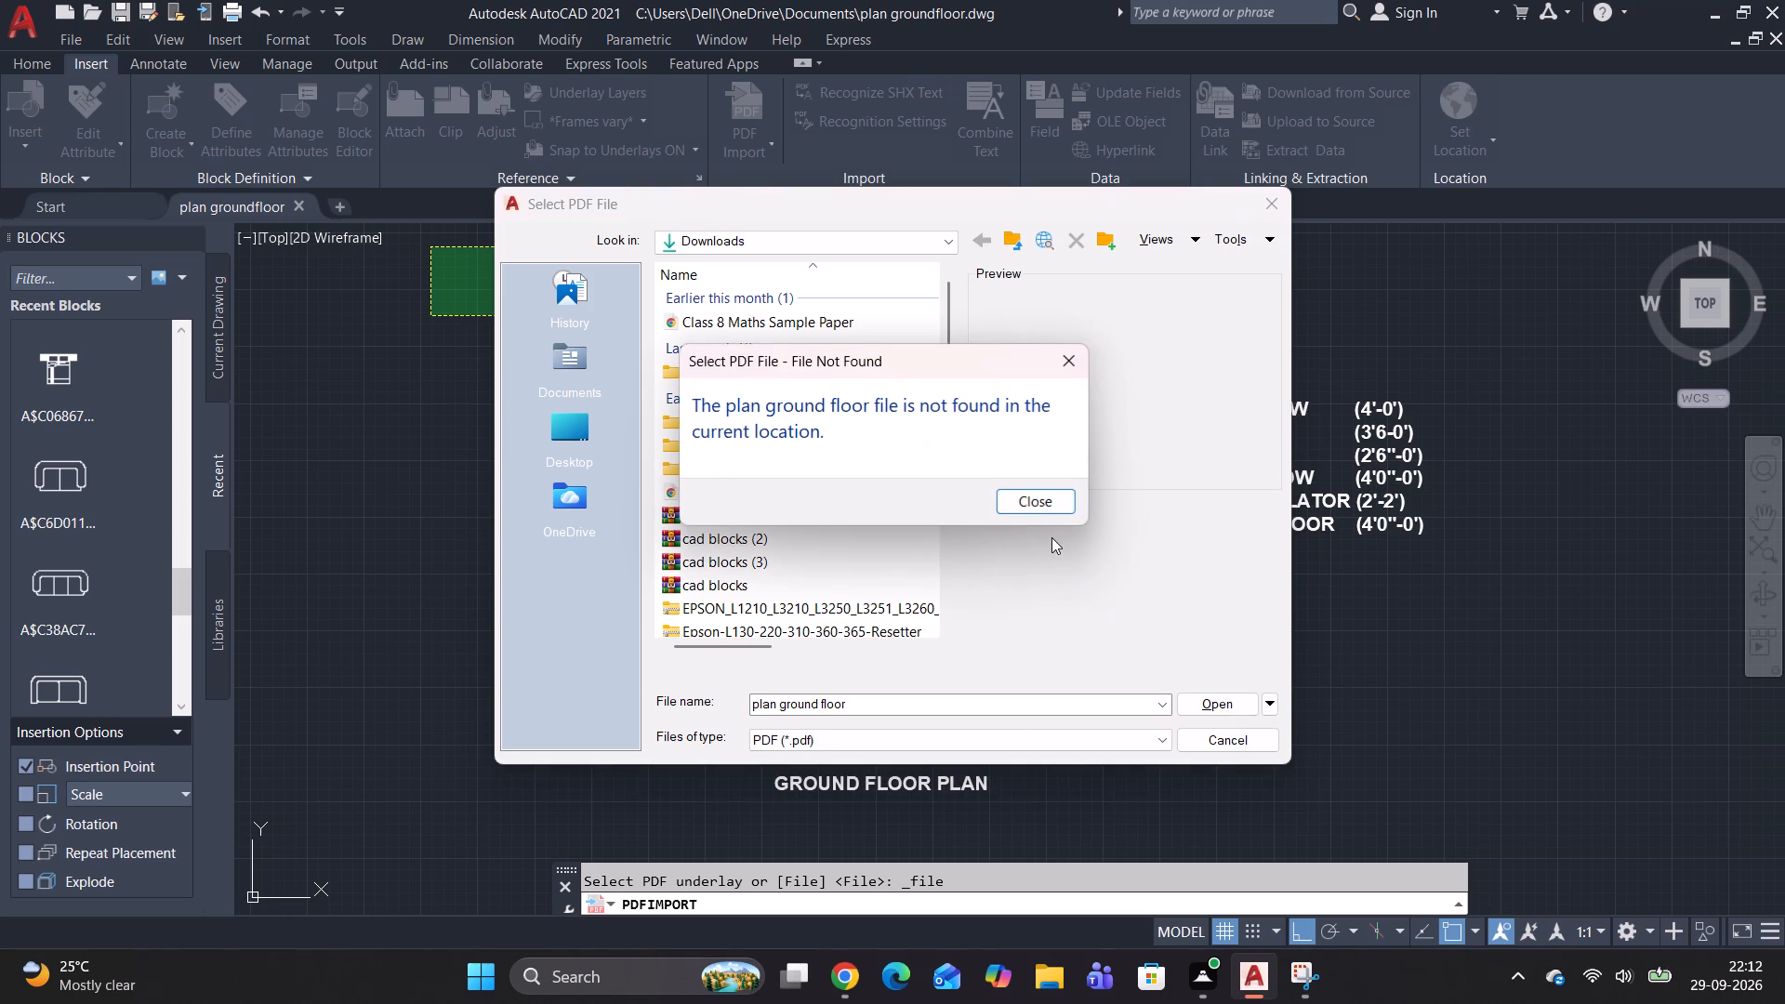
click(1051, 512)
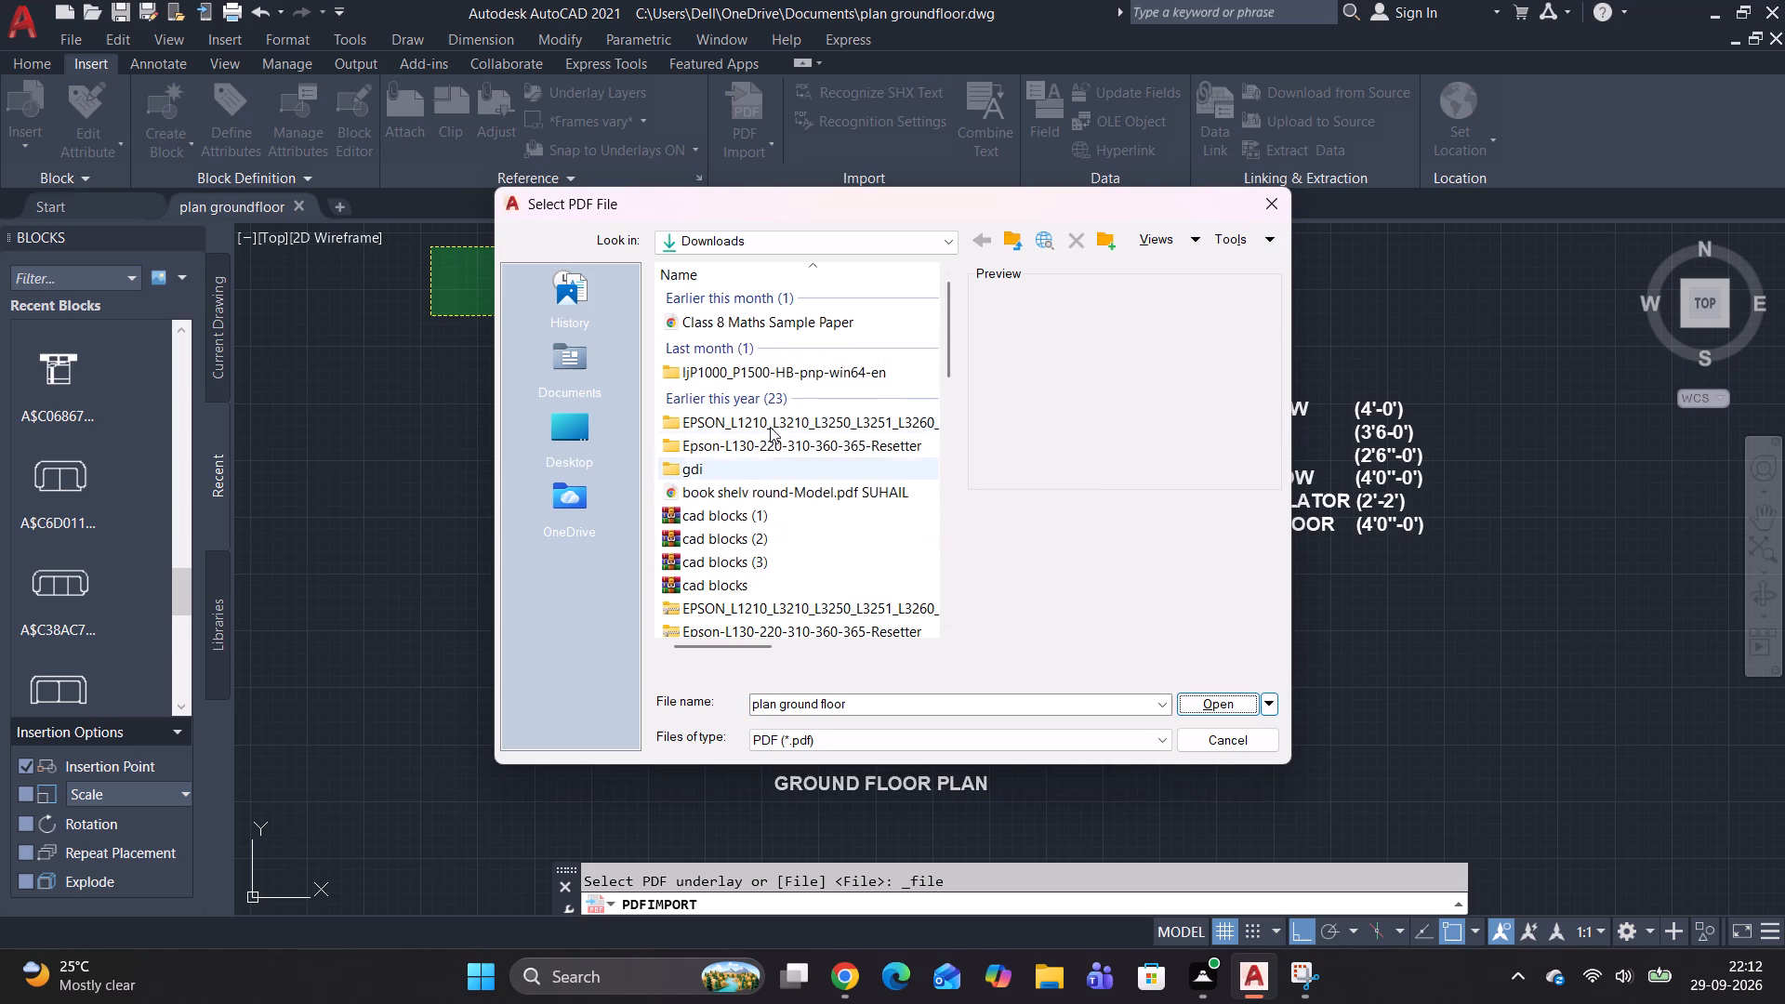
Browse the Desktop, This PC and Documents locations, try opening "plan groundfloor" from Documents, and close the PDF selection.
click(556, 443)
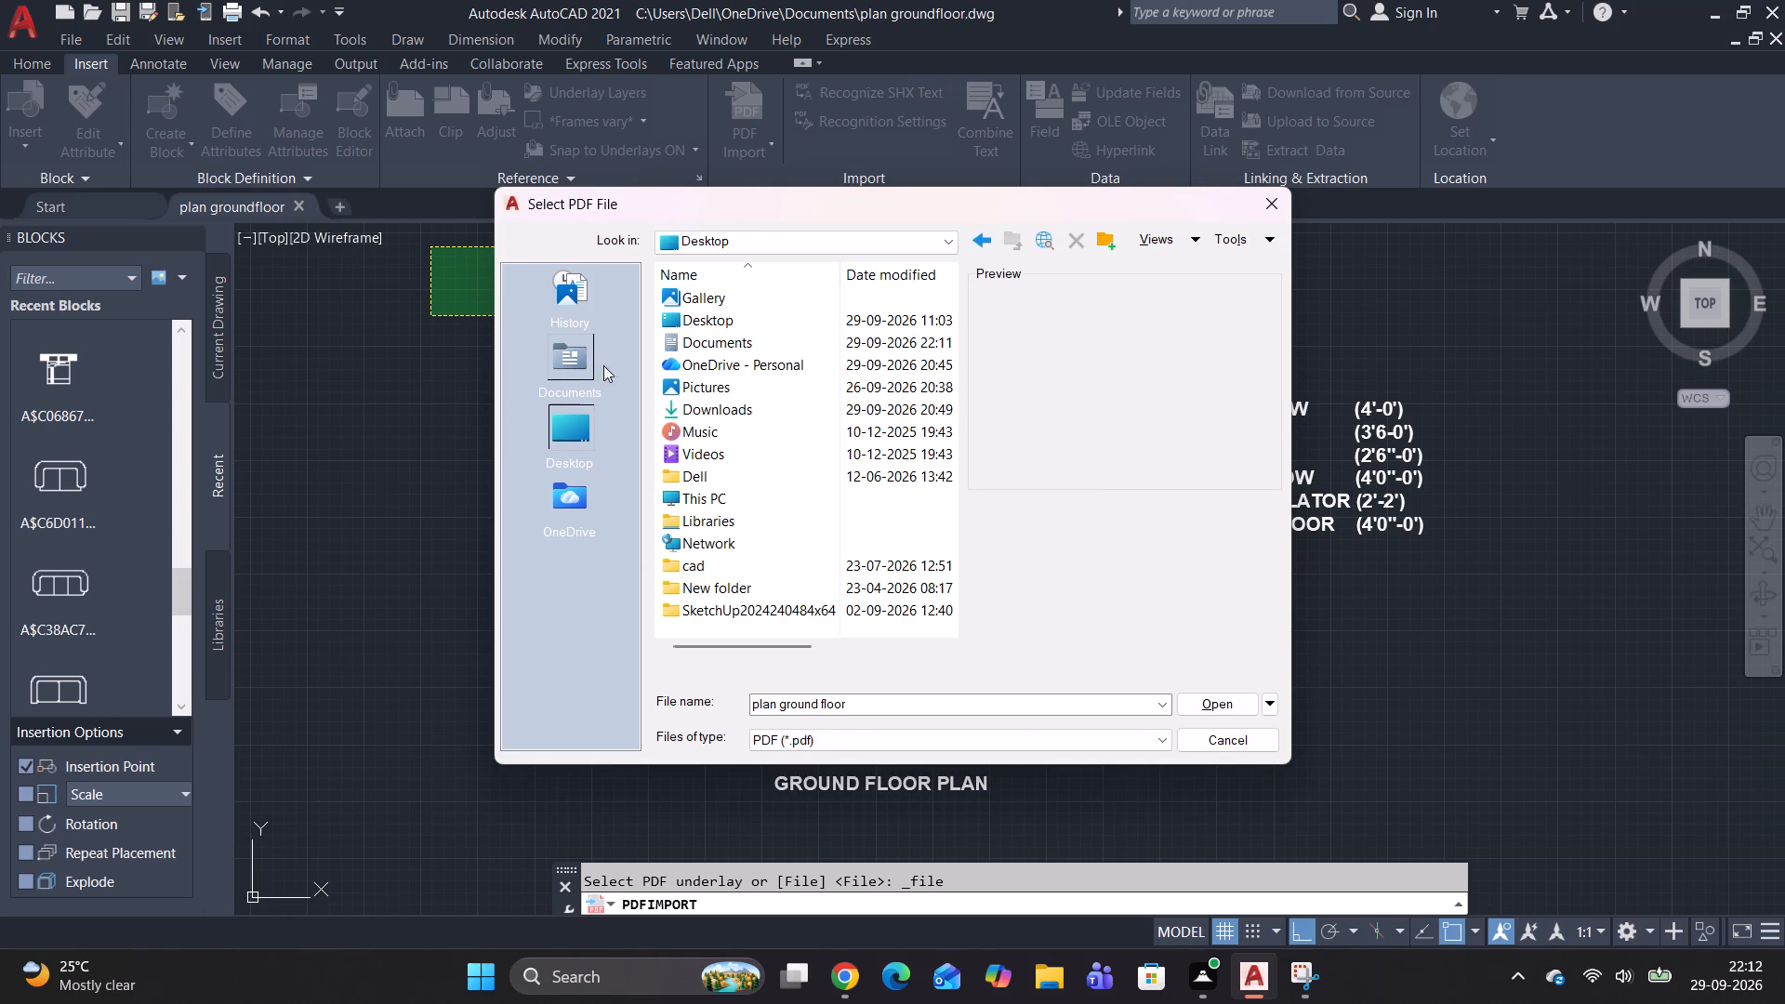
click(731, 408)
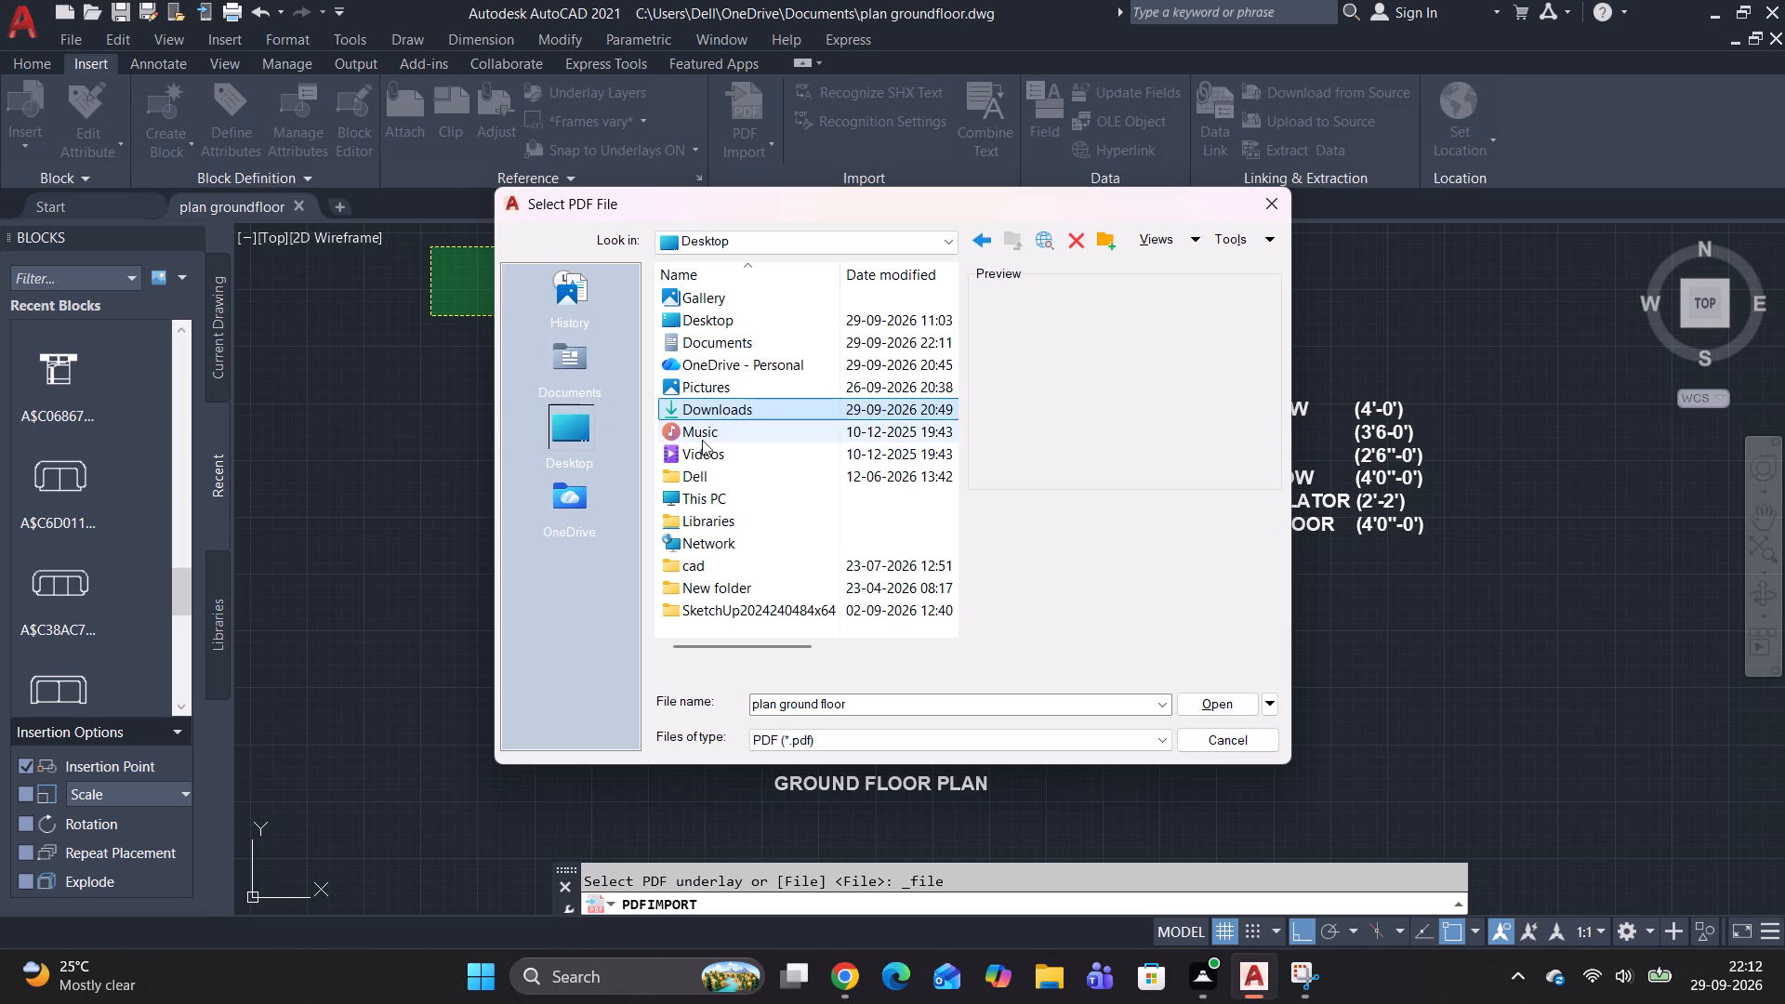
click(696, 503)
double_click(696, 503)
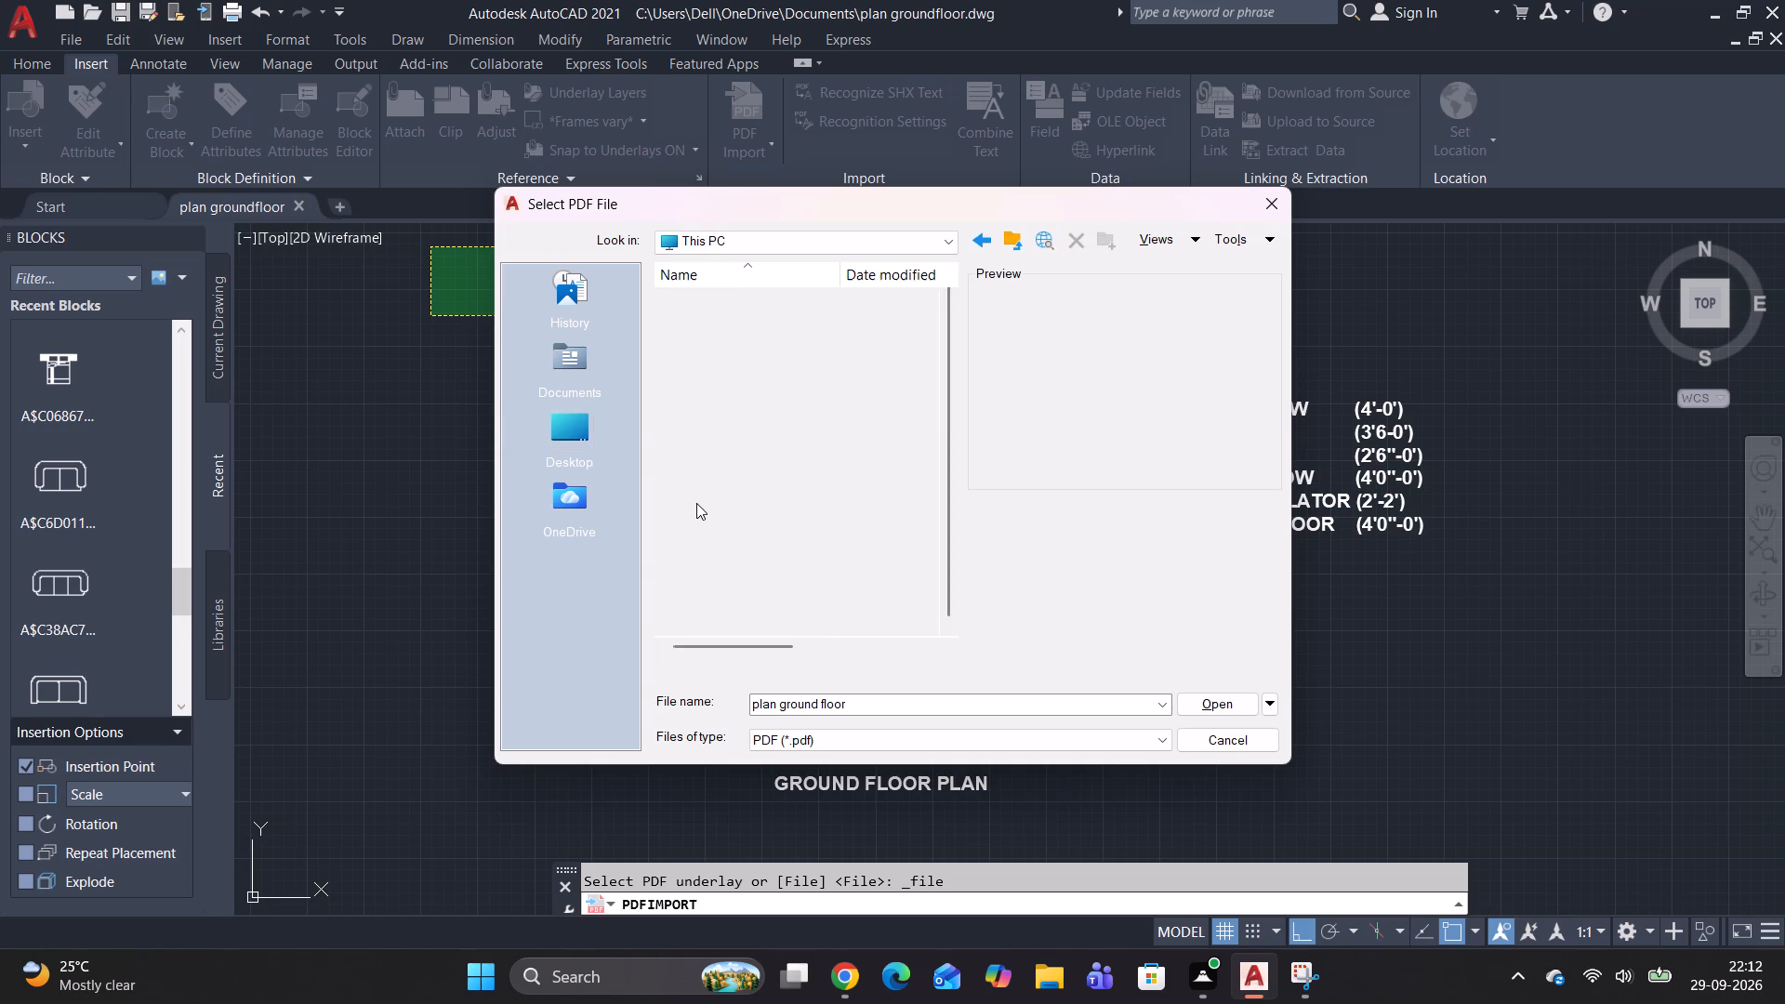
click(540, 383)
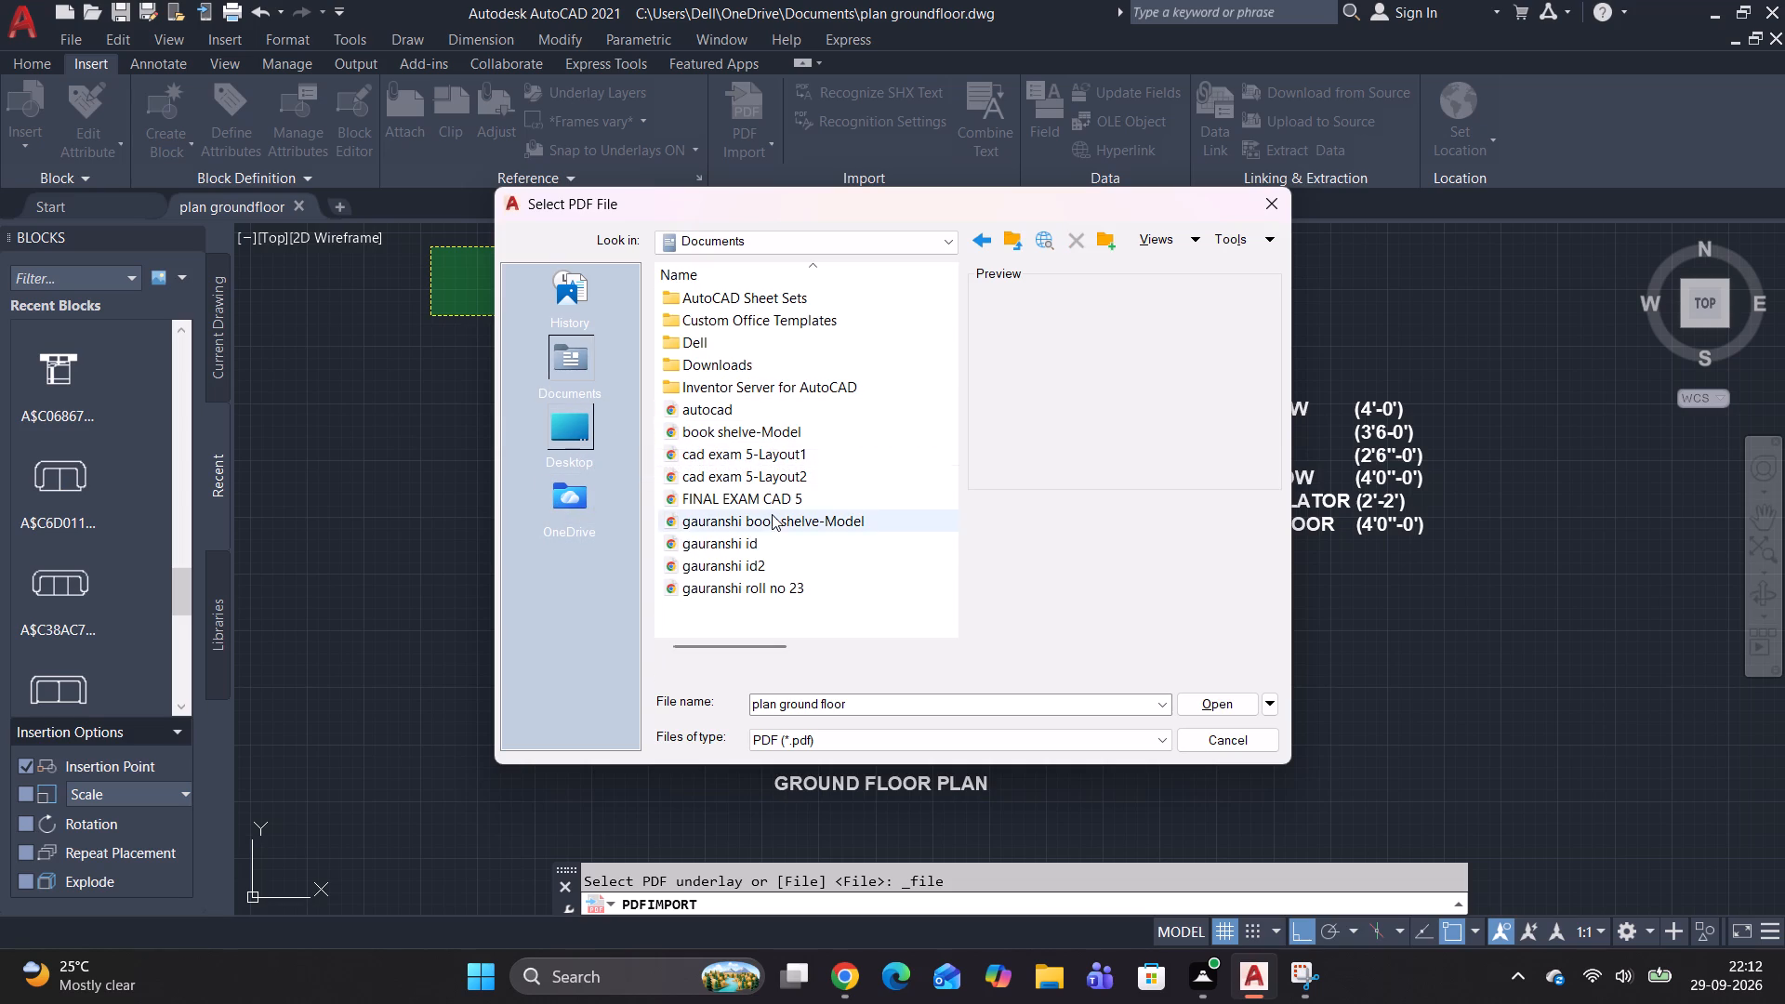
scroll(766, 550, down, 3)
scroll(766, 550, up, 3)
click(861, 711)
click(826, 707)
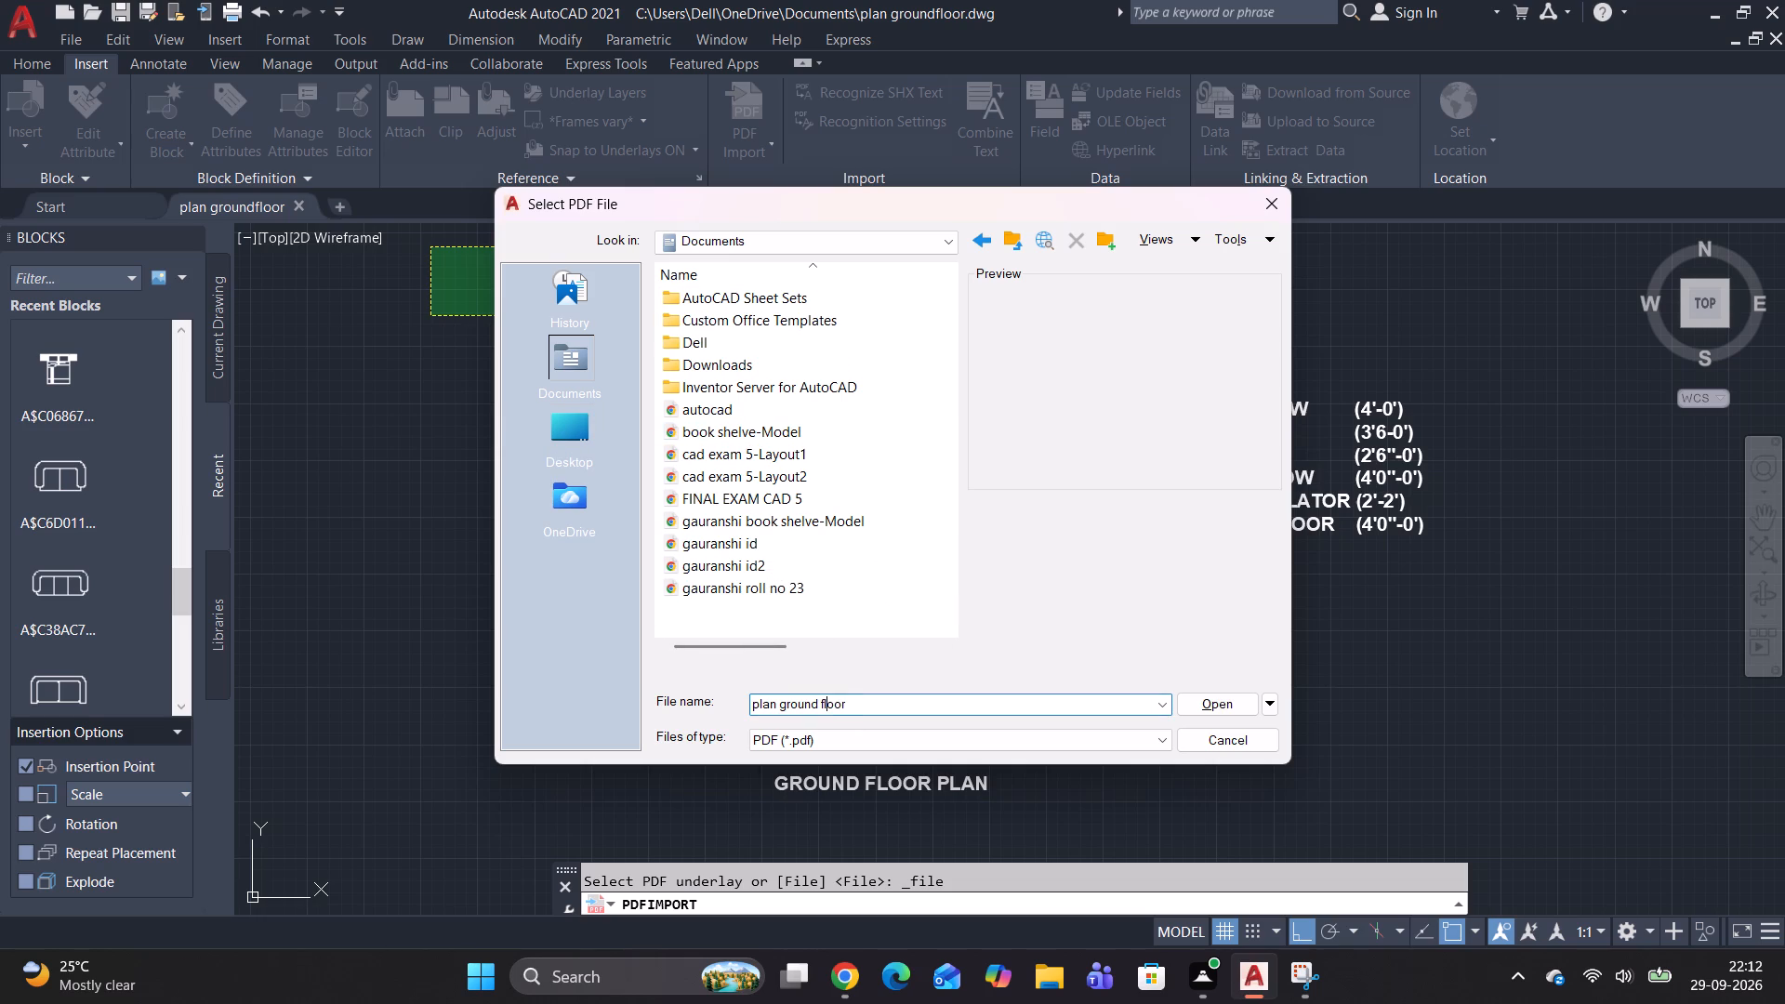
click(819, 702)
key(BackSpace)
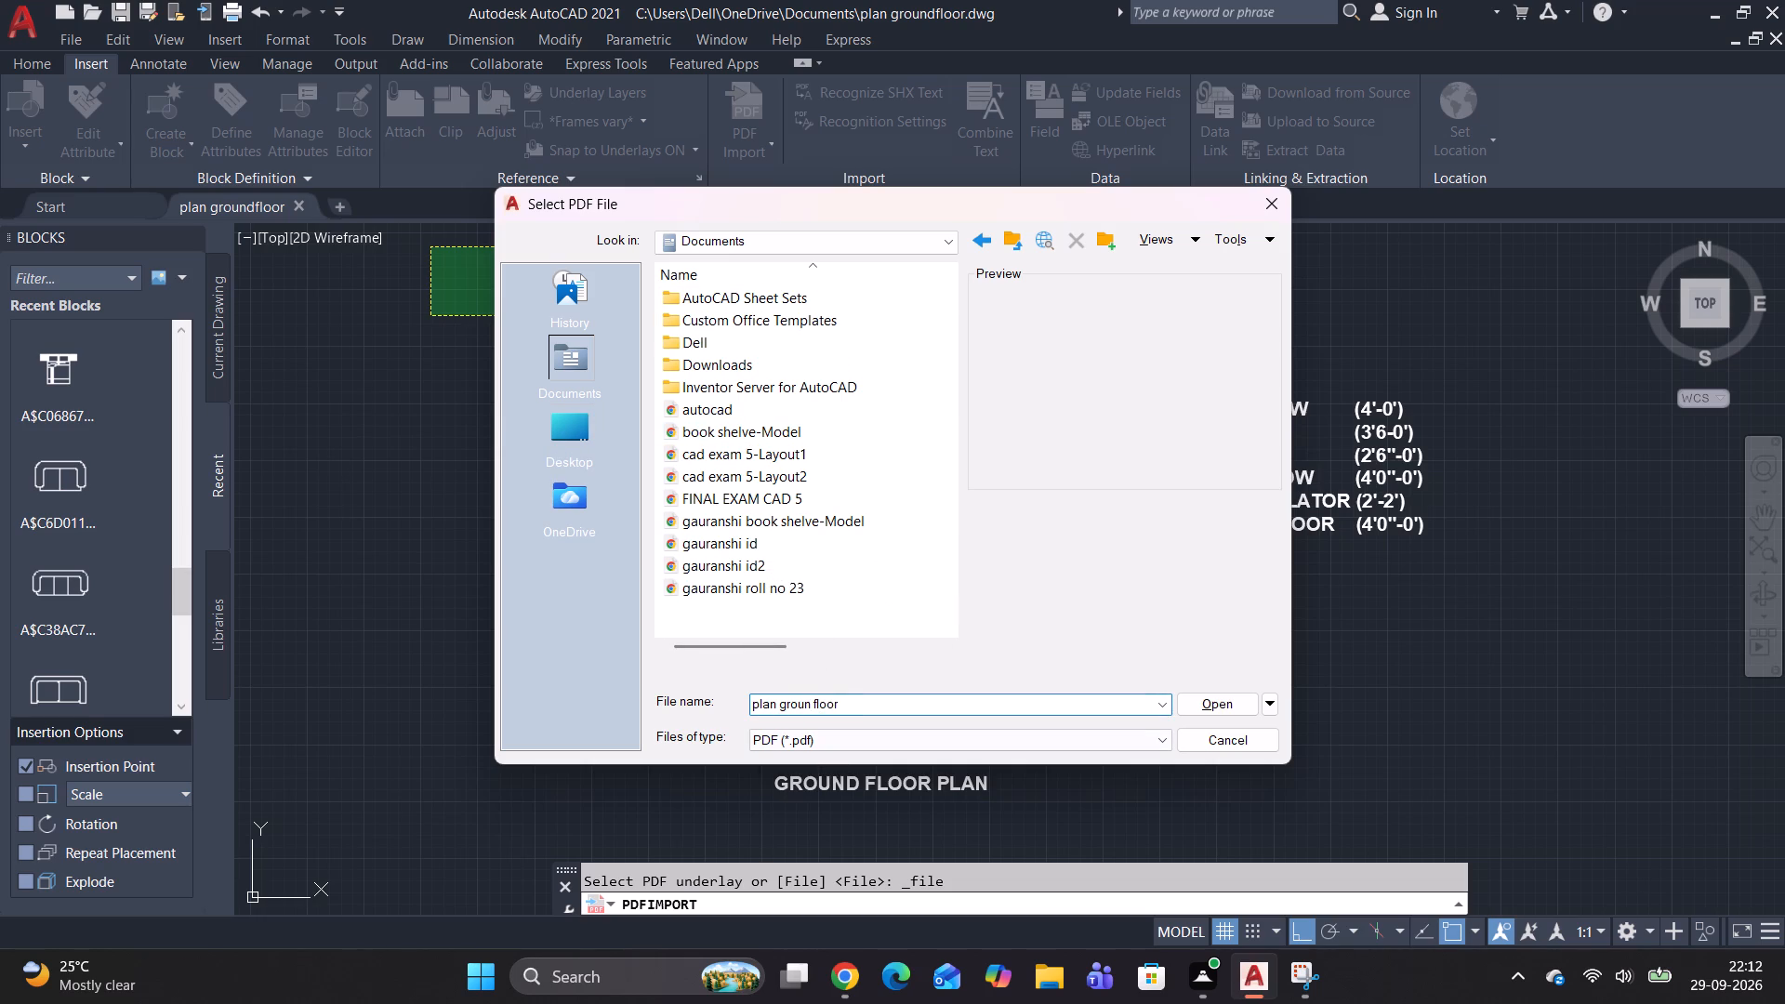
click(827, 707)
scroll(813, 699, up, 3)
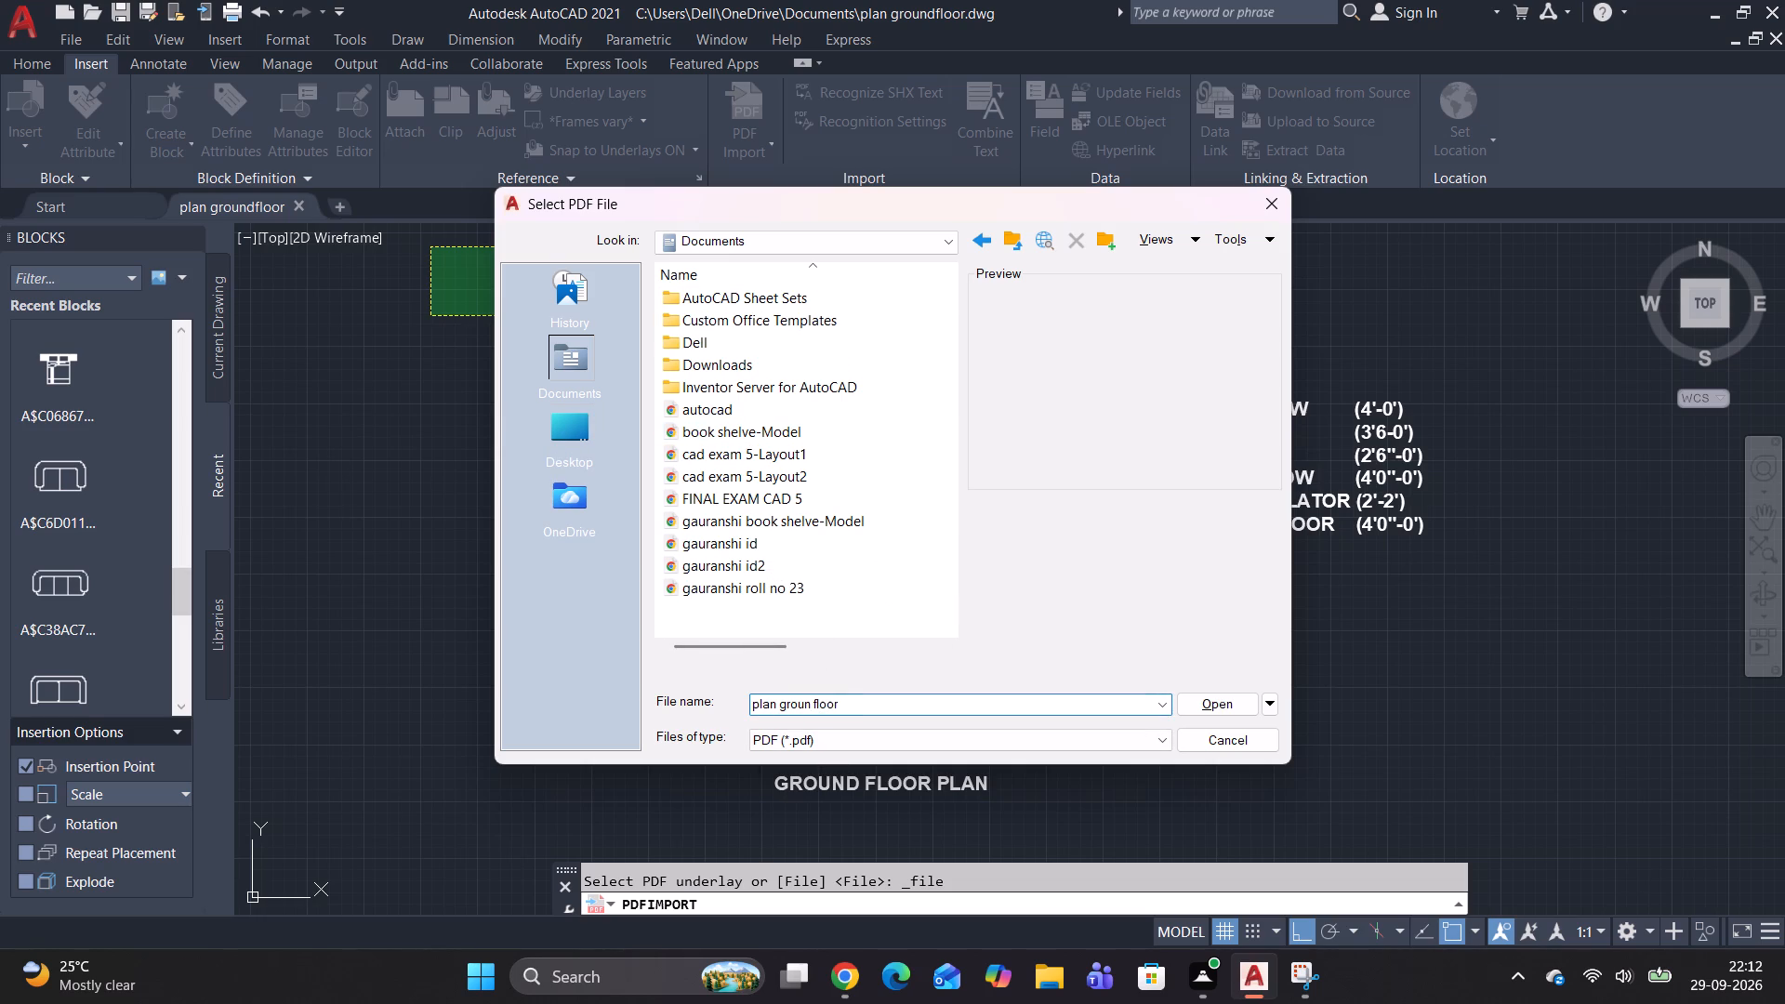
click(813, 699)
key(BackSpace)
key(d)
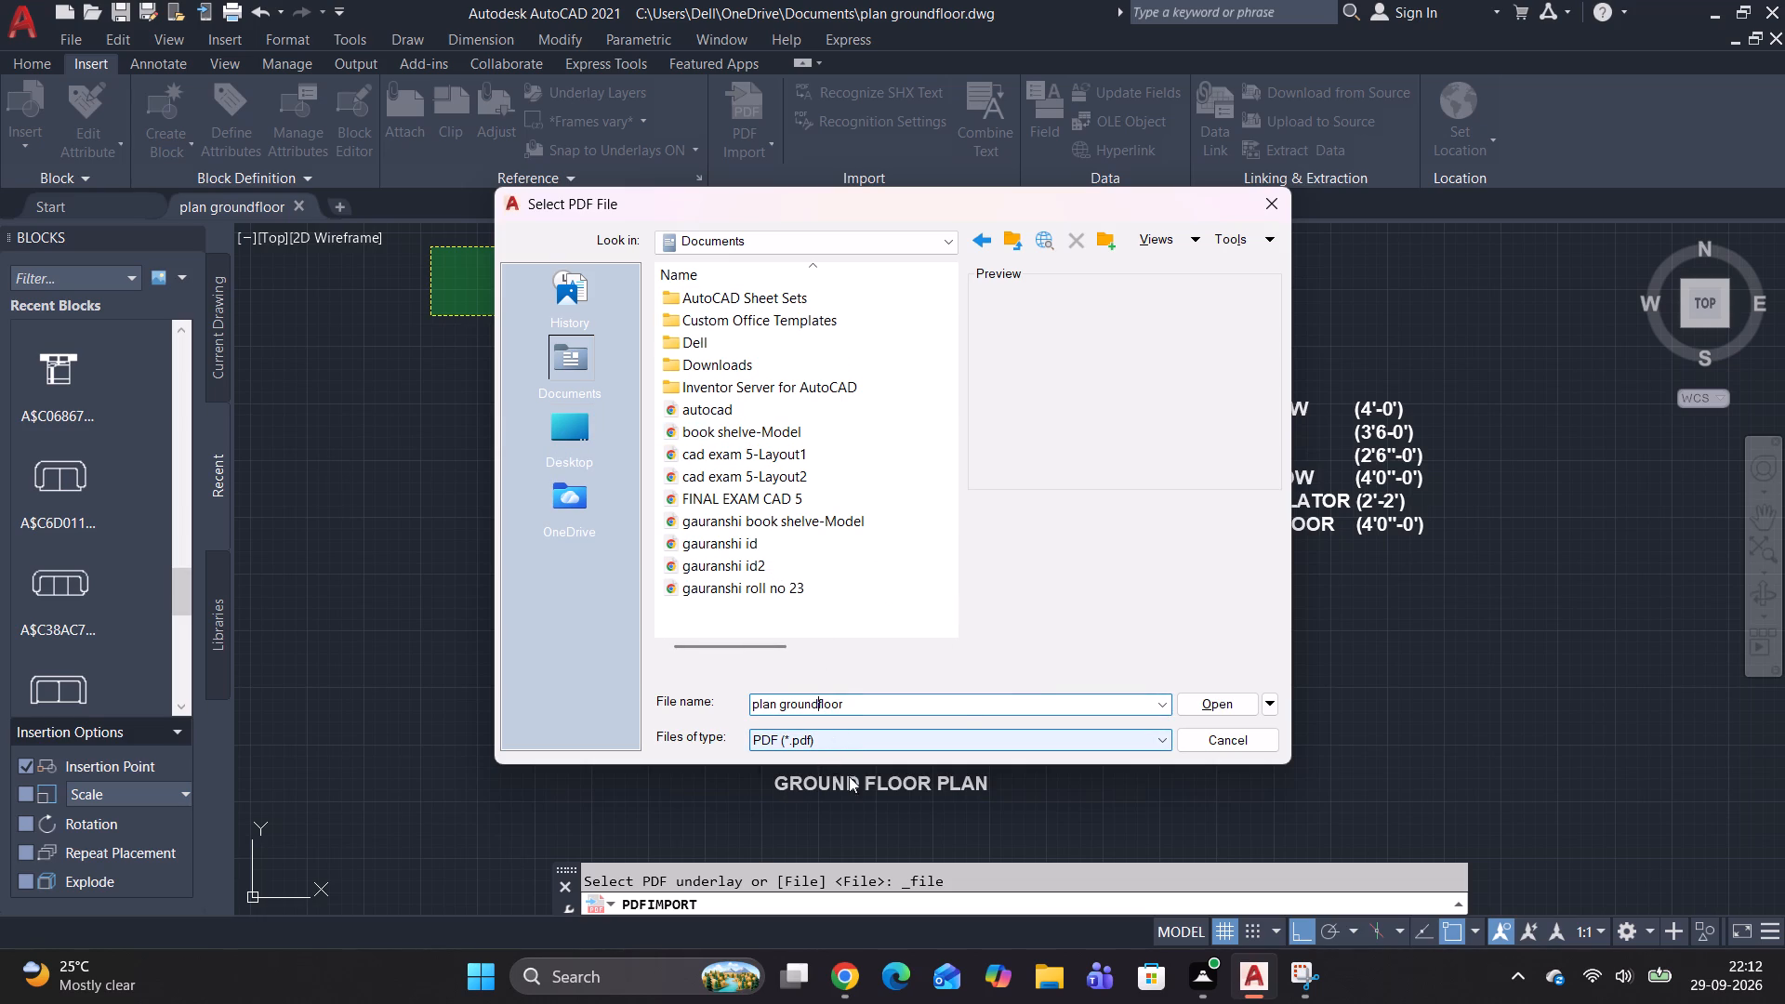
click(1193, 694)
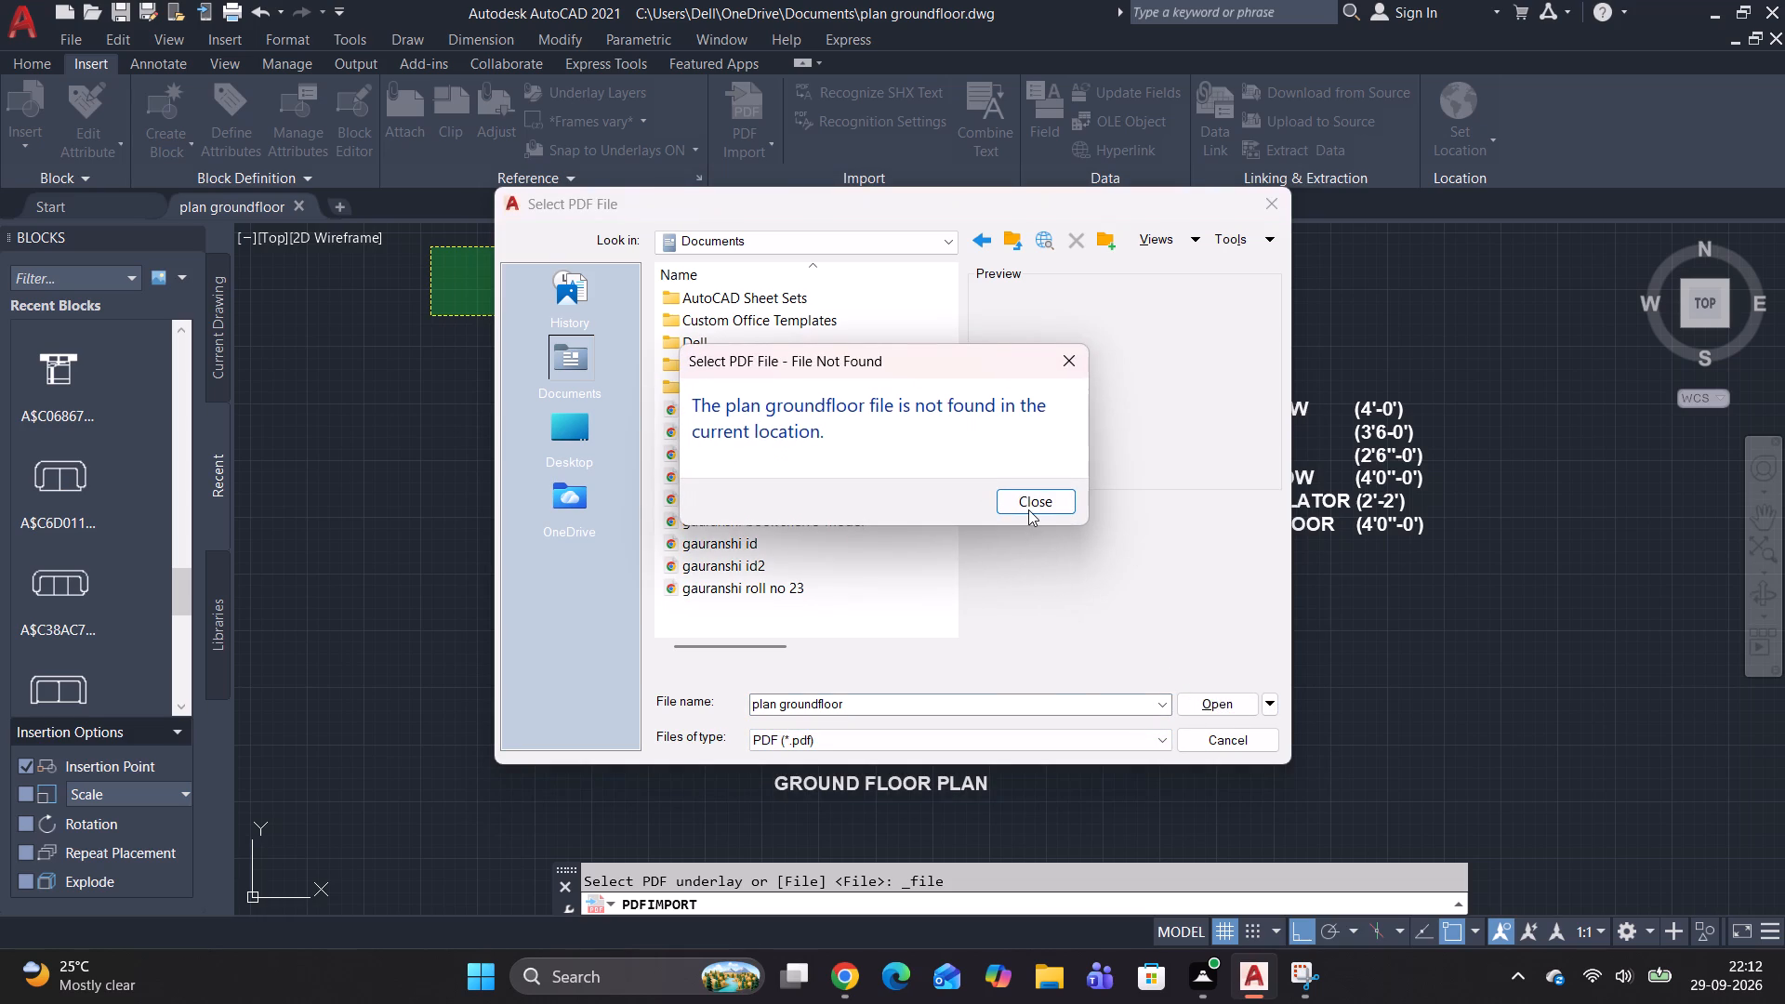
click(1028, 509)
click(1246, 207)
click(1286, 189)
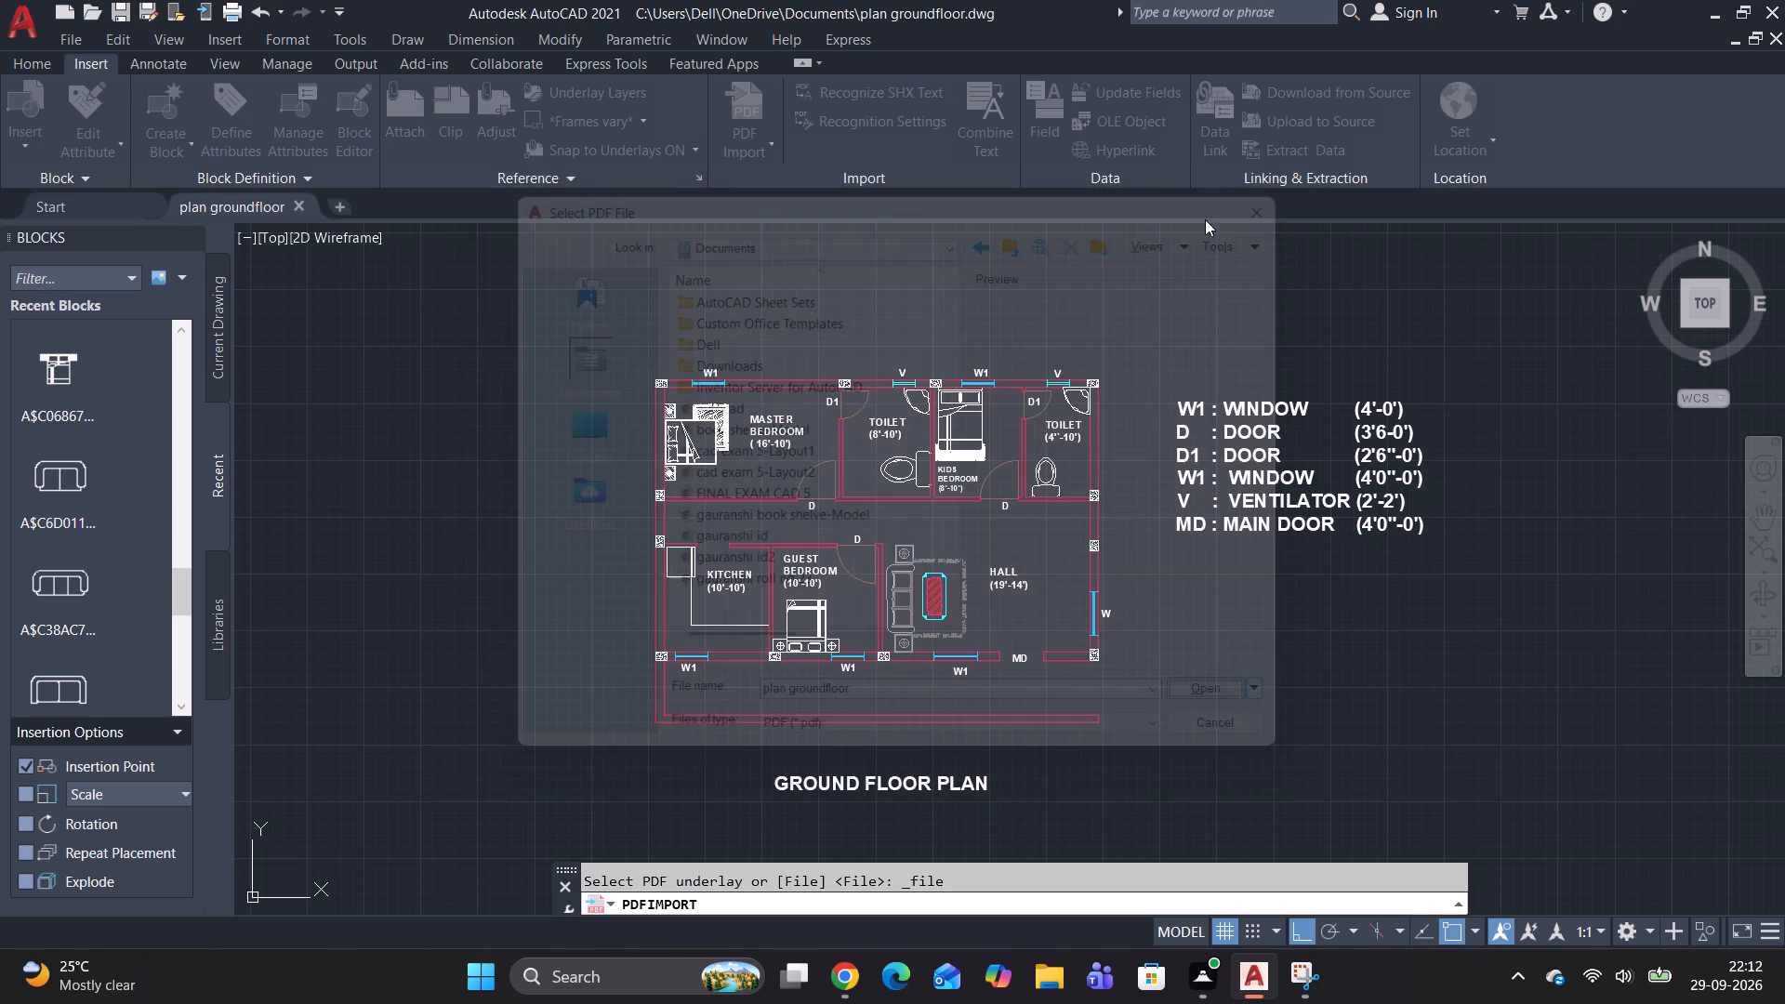
Restart PDF Import and look through the Downloads, Desktop, cad and OneDrive folders for the ground floor plan's PDF.
click(770, 160)
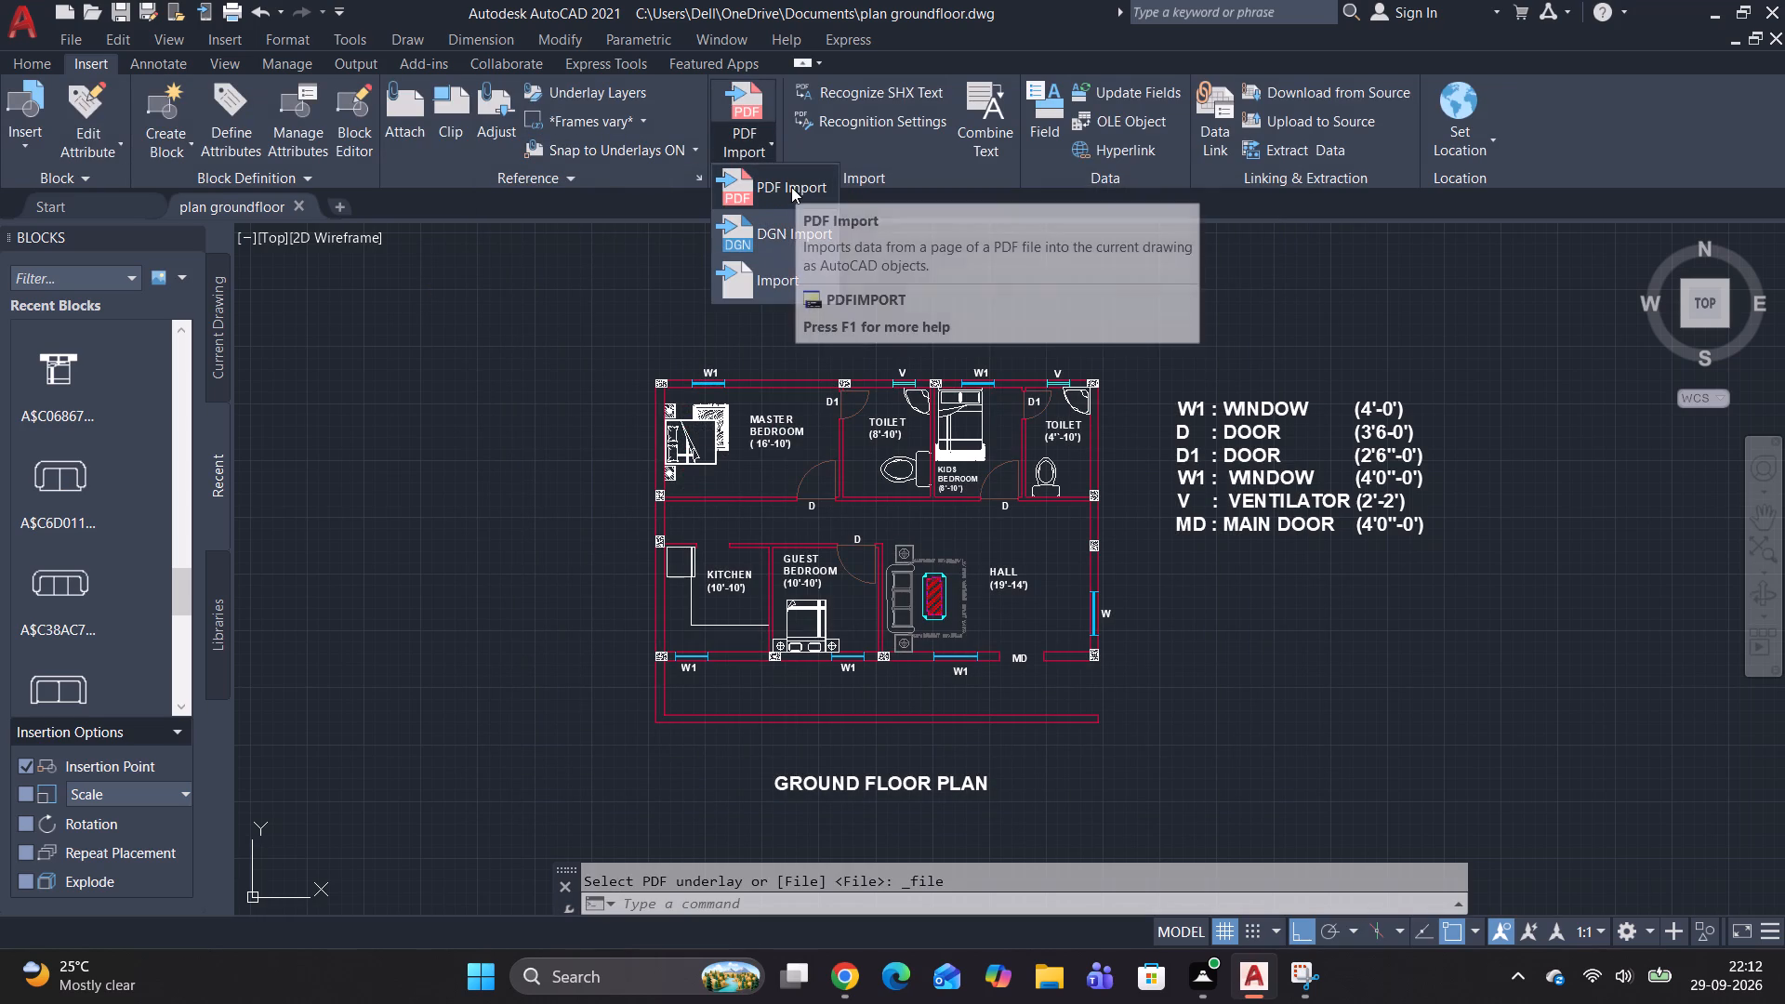
drag(798, 188, 806, 183)
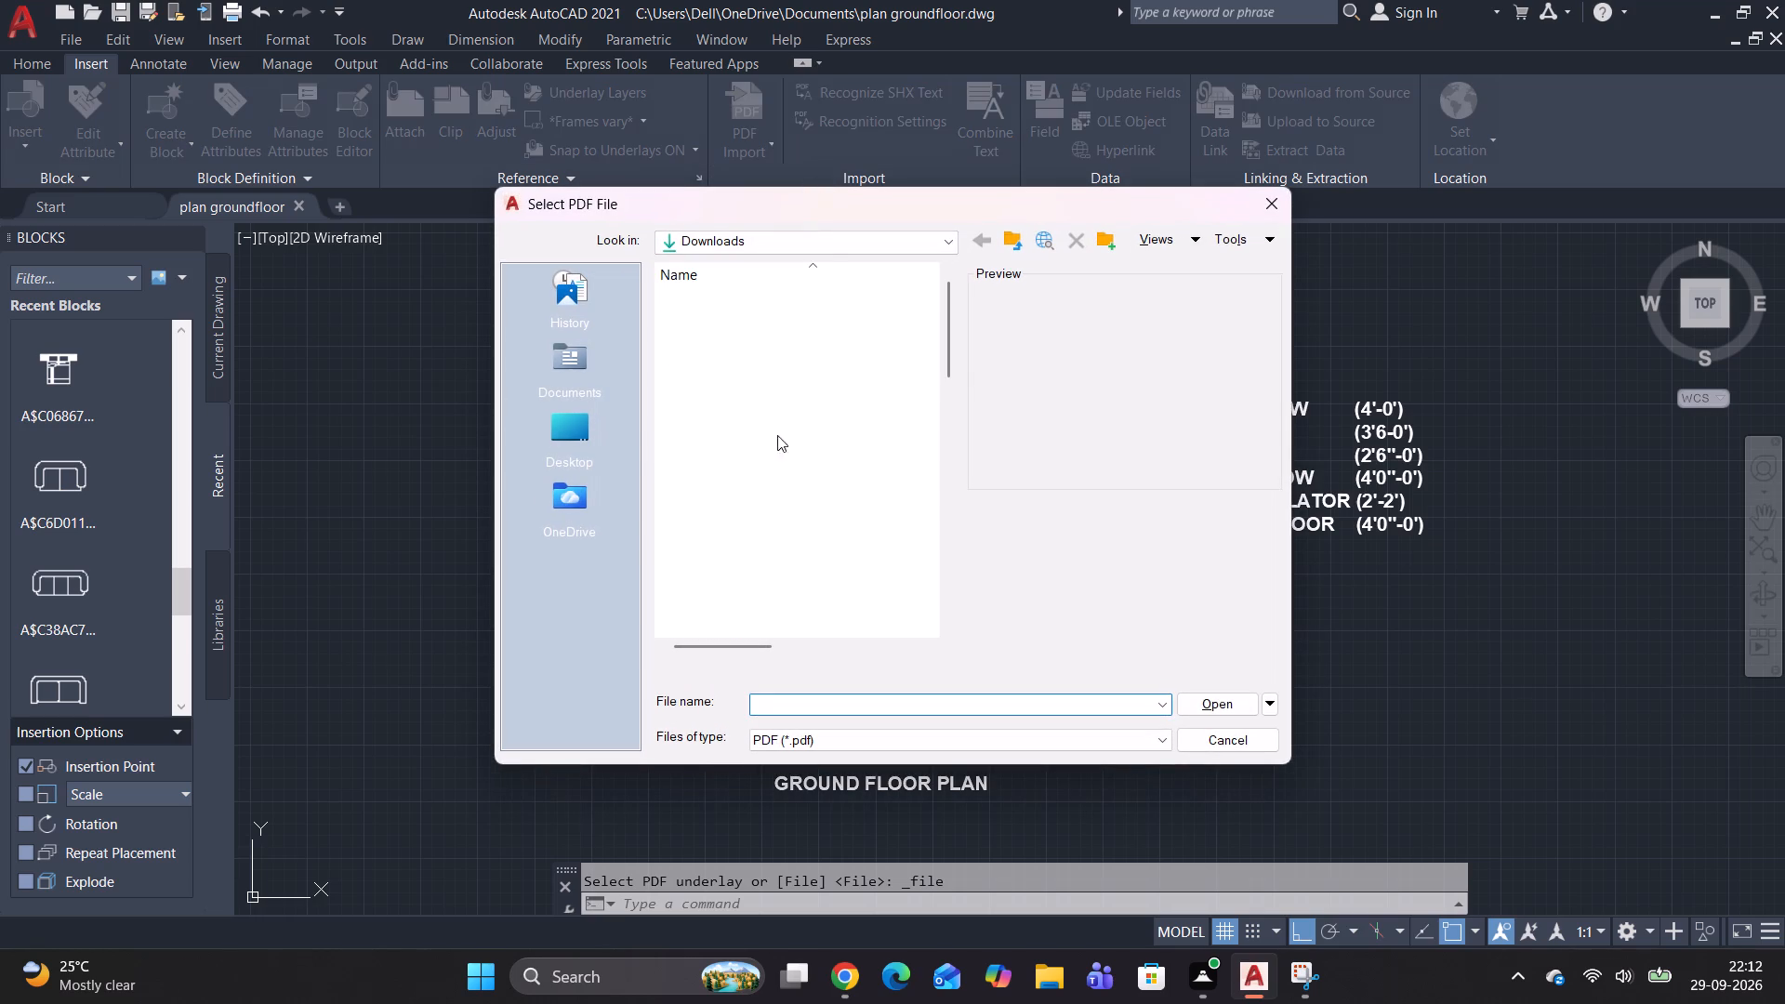
scroll(713, 529, down, 2)
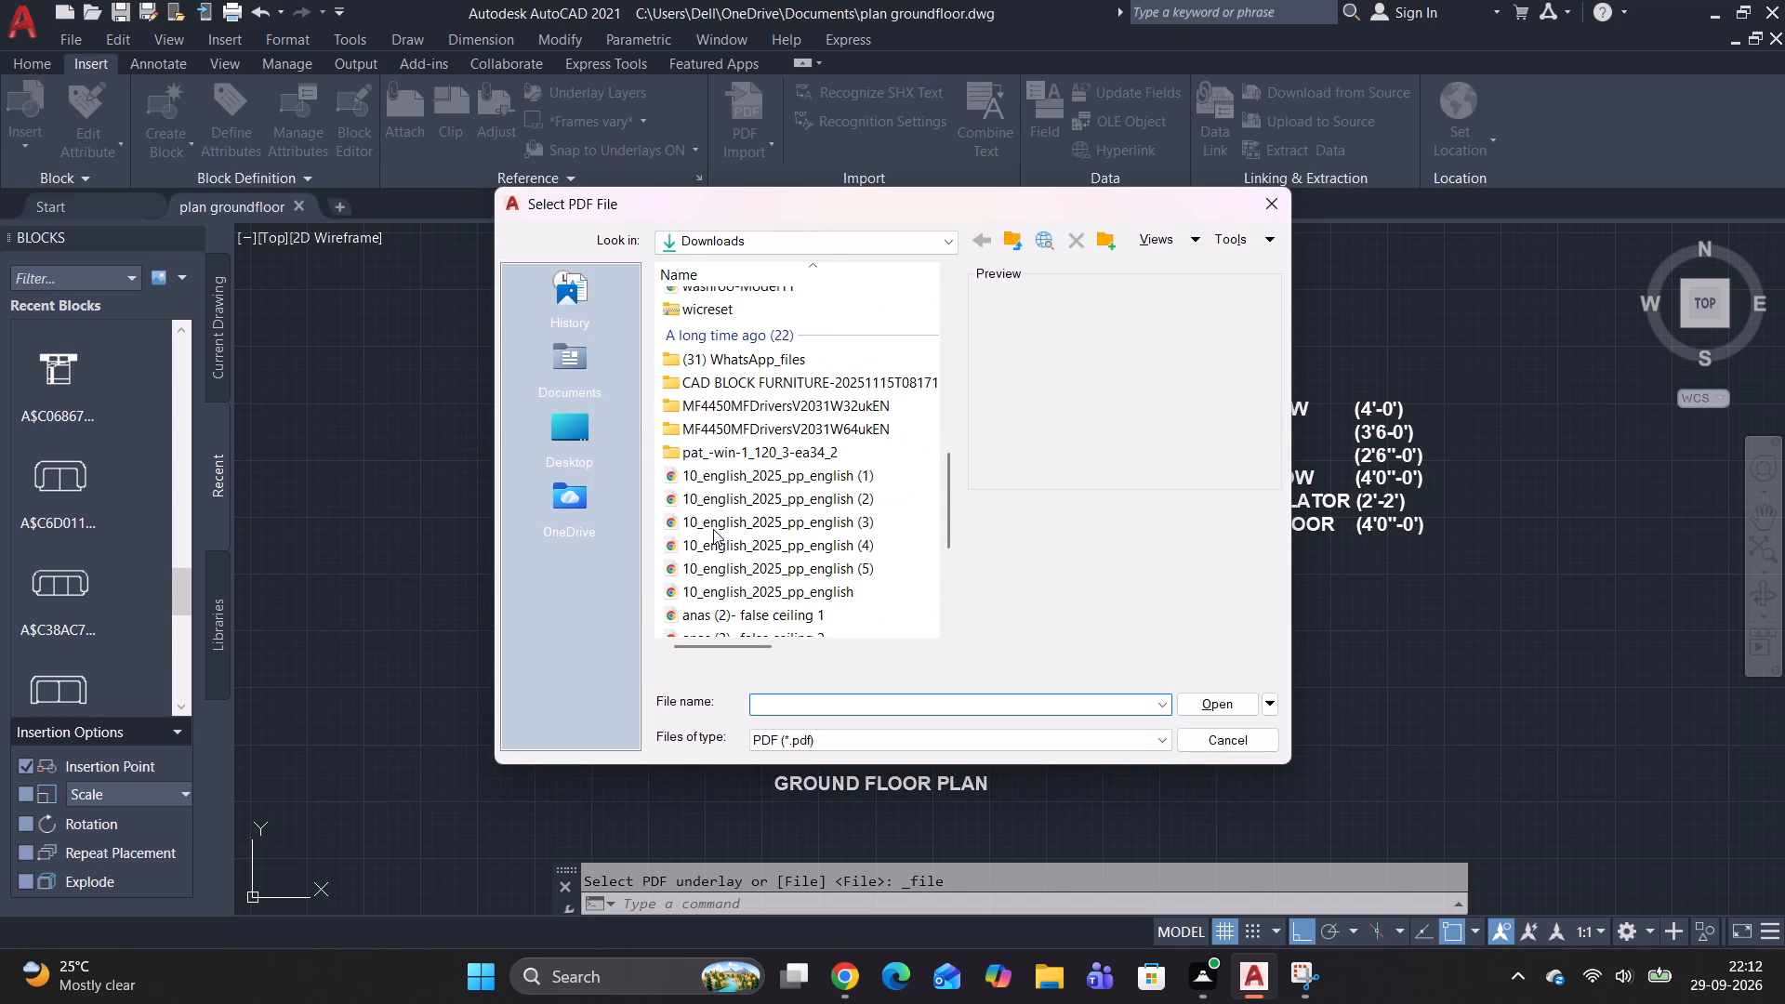
scroll(713, 529, down, 4)
scroll(713, 529, up, 4)
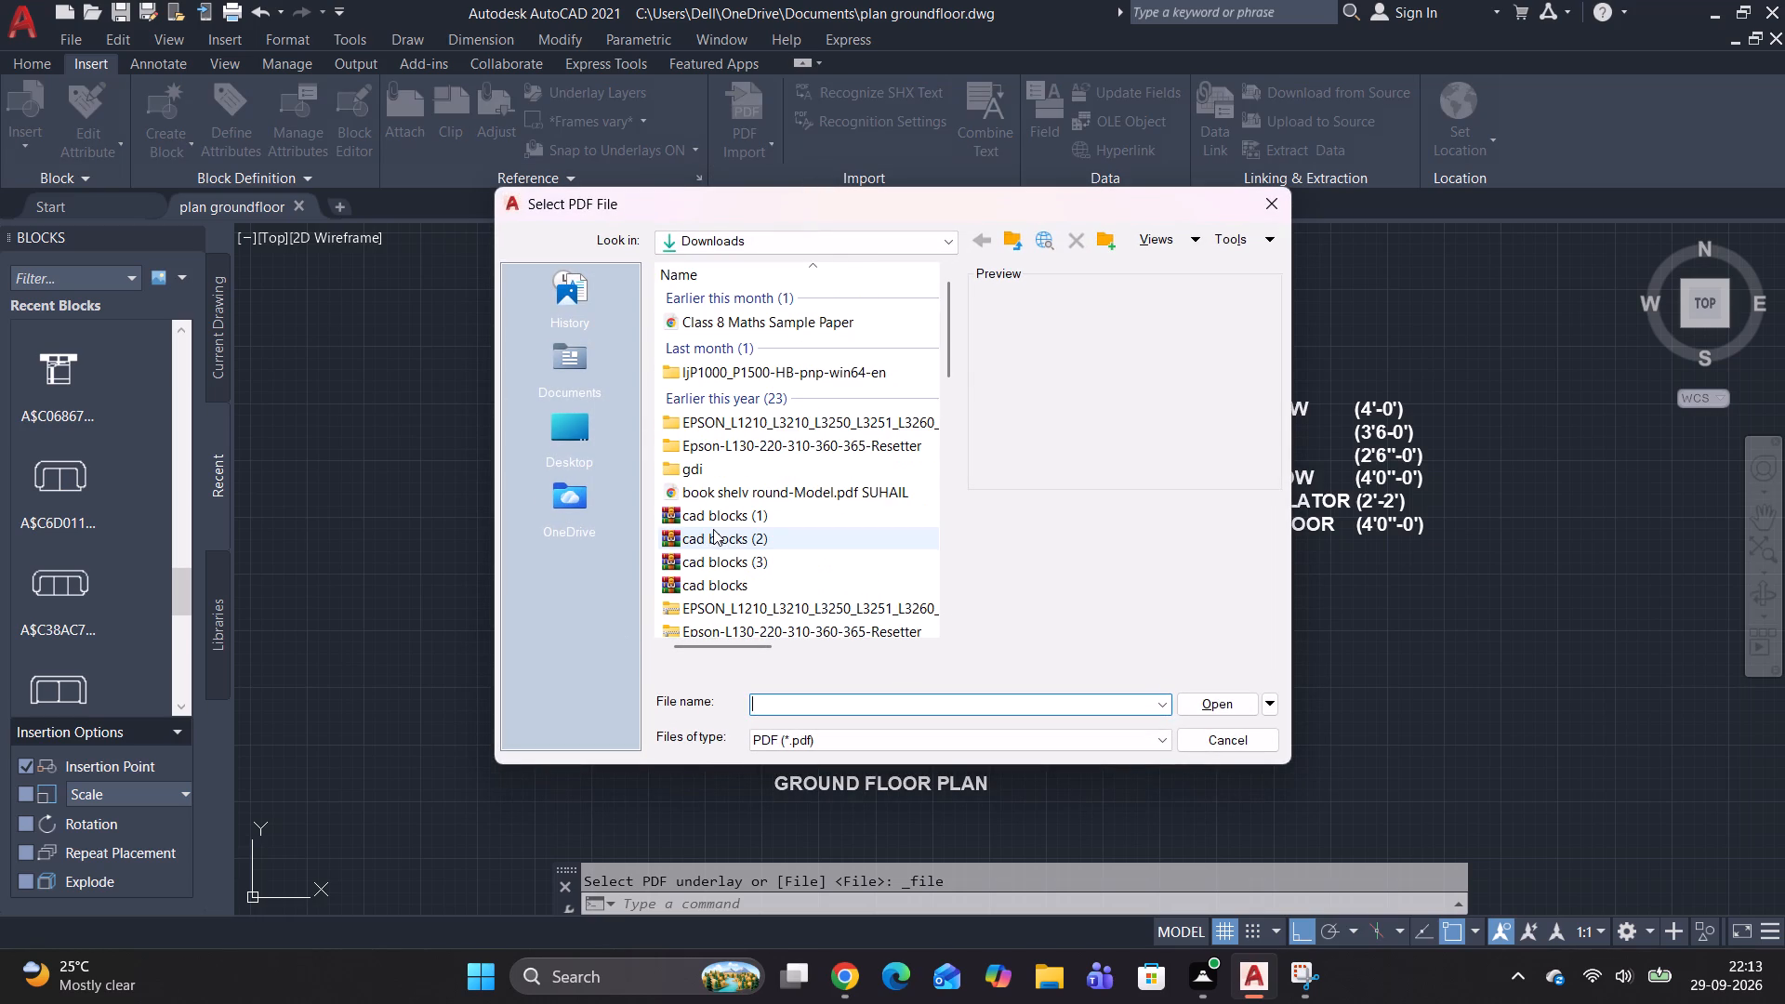
click(575, 448)
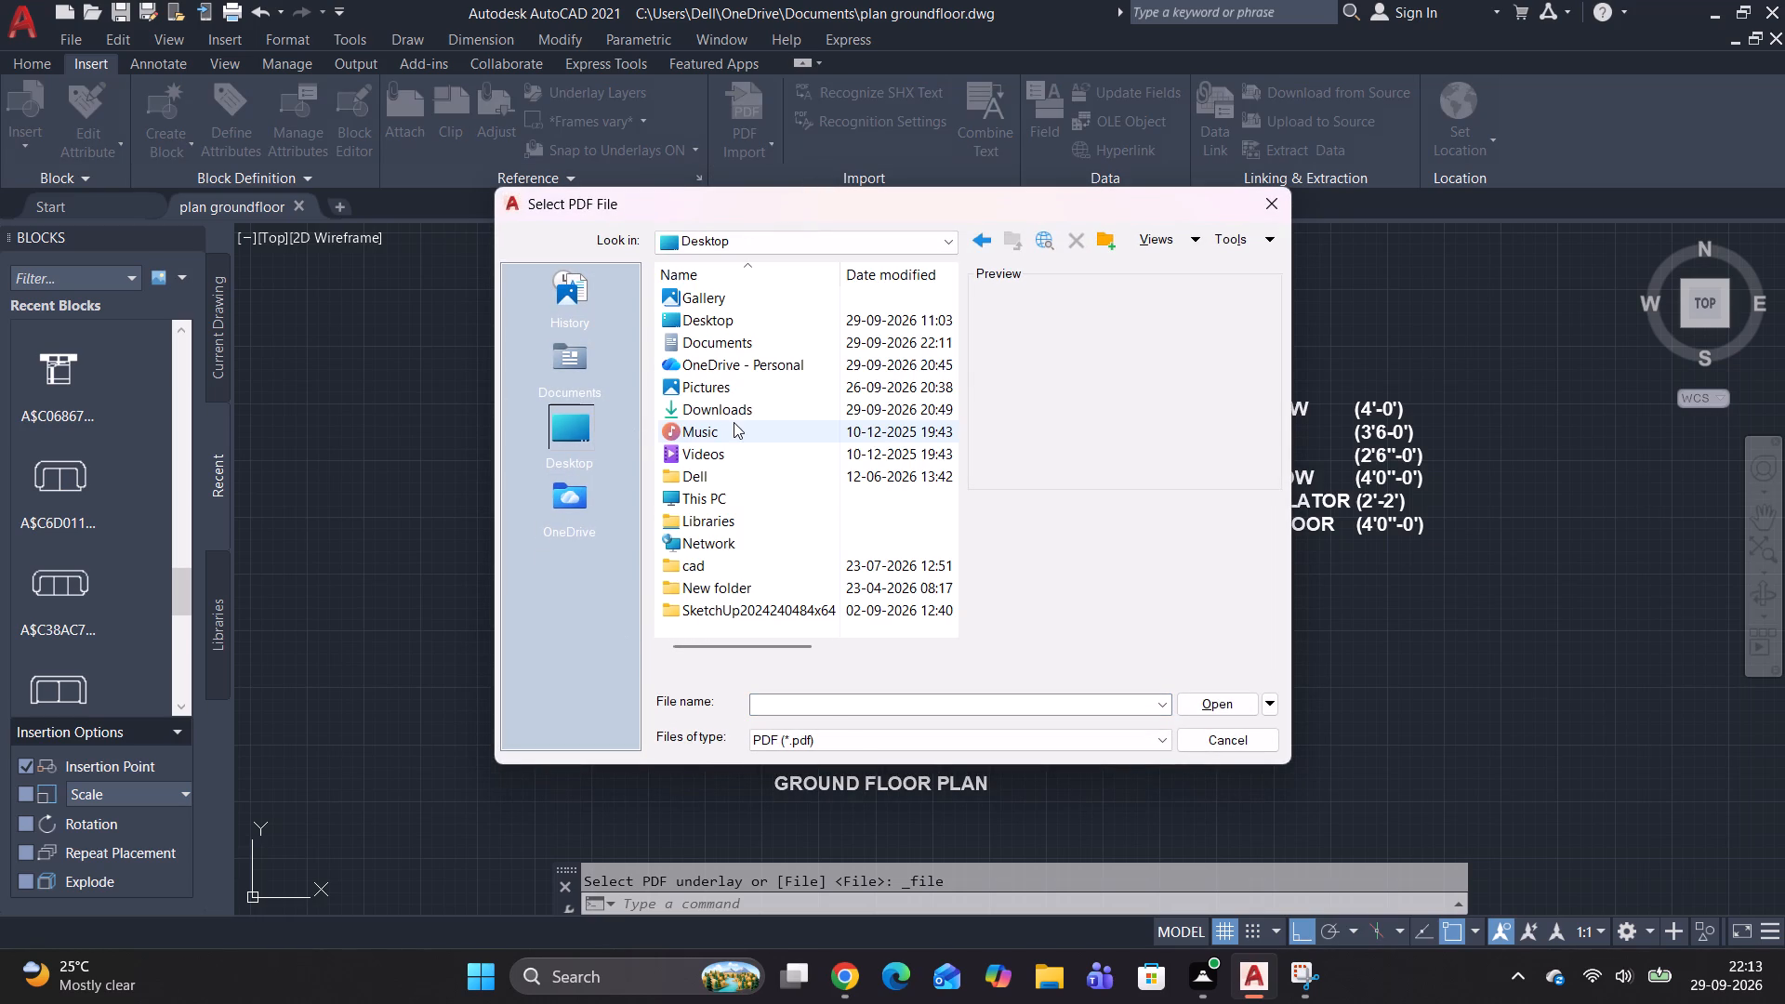
scroll(734, 295, down, 1)
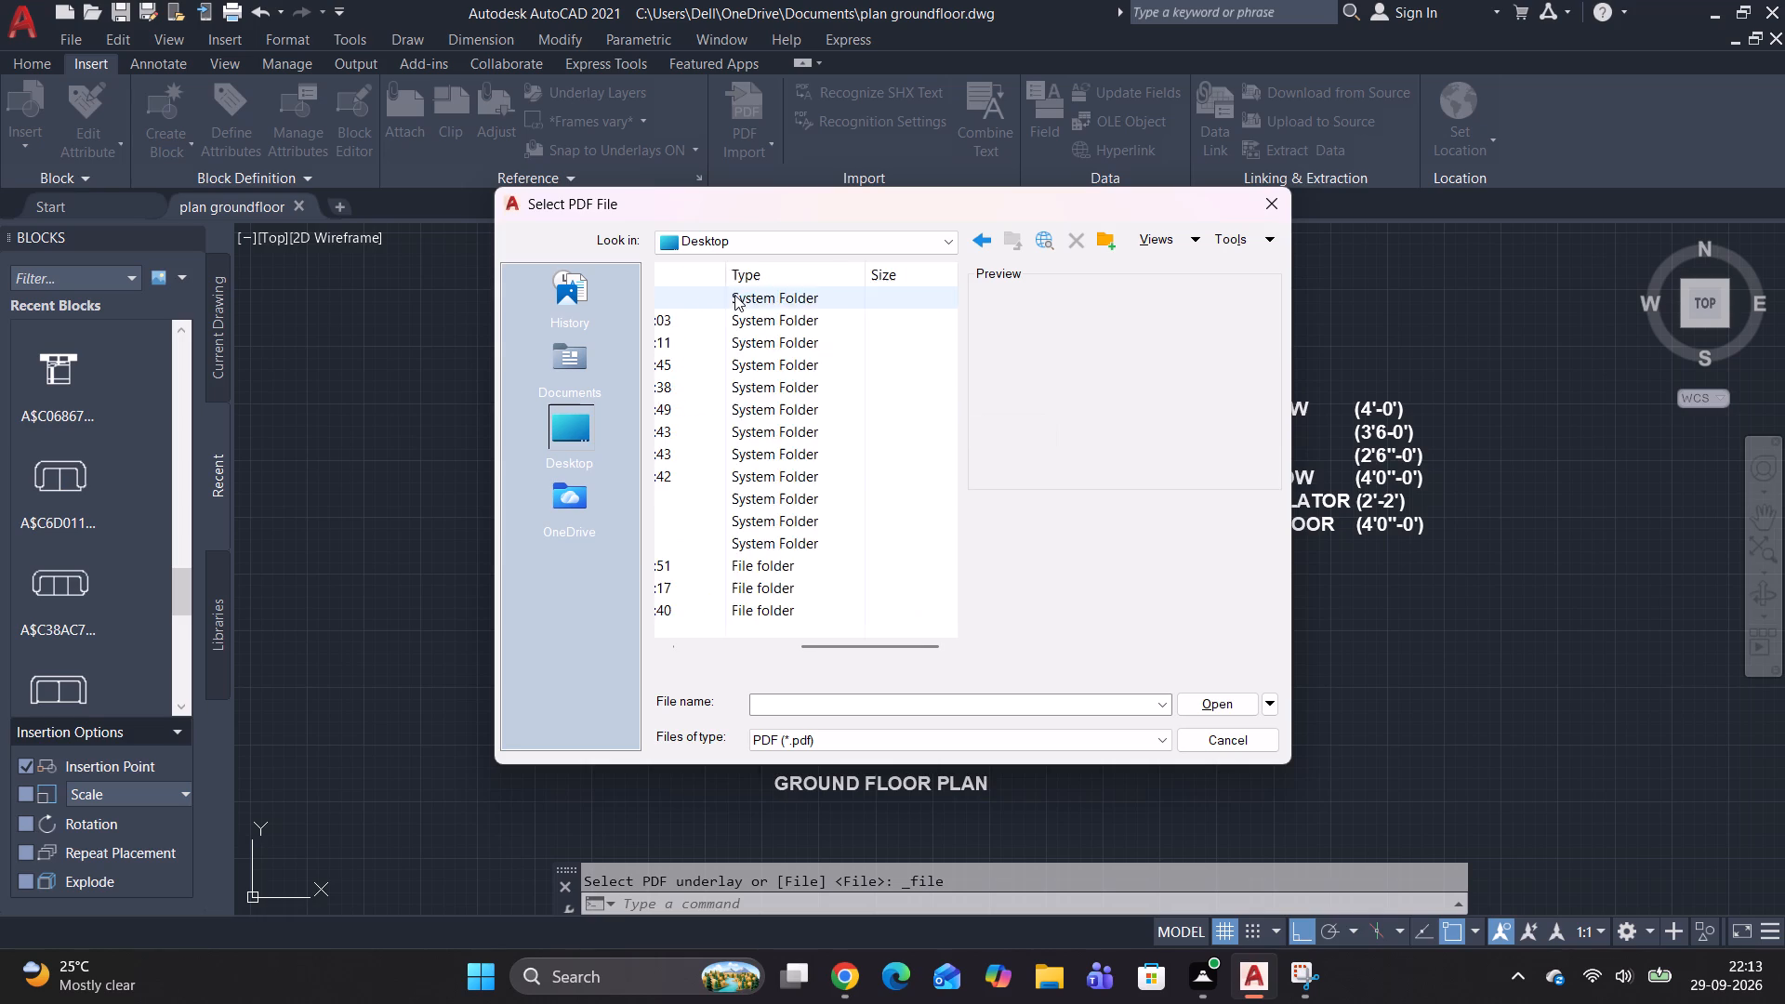
scroll(734, 296, up, 2)
scroll(712, 482, down, 2)
scroll(716, 495, up, 2)
click(716, 575)
double_click(729, 560)
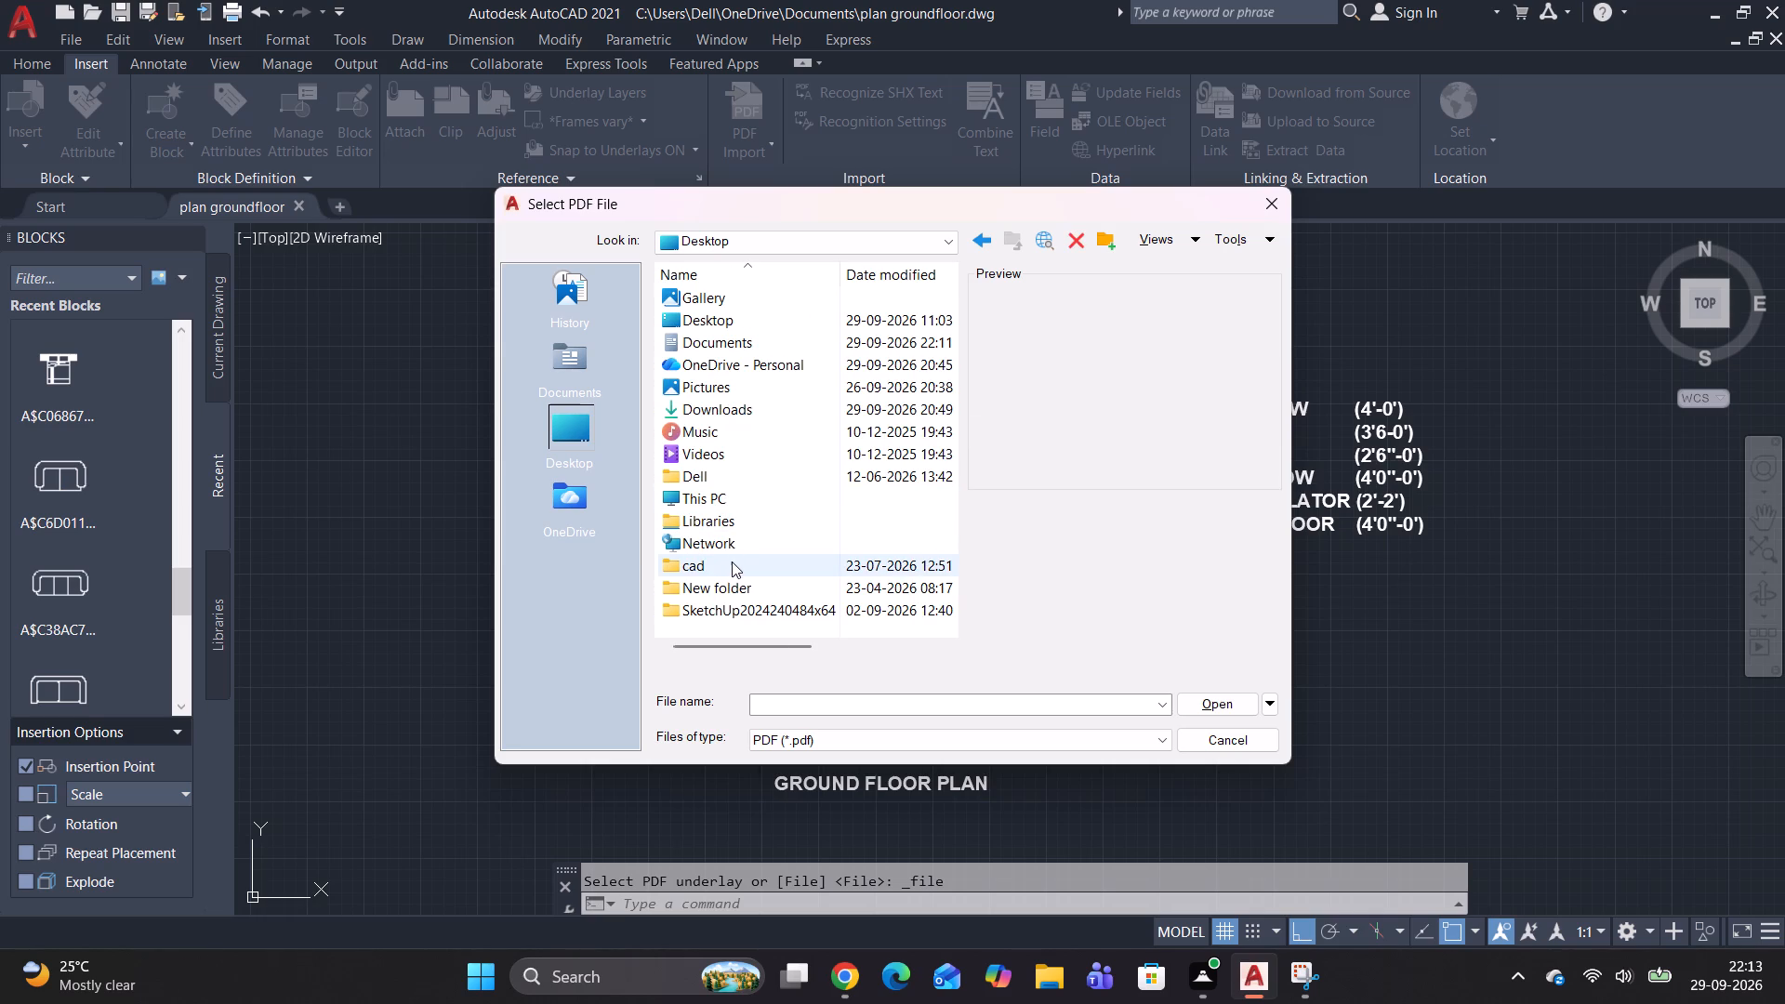
double_click(728, 563)
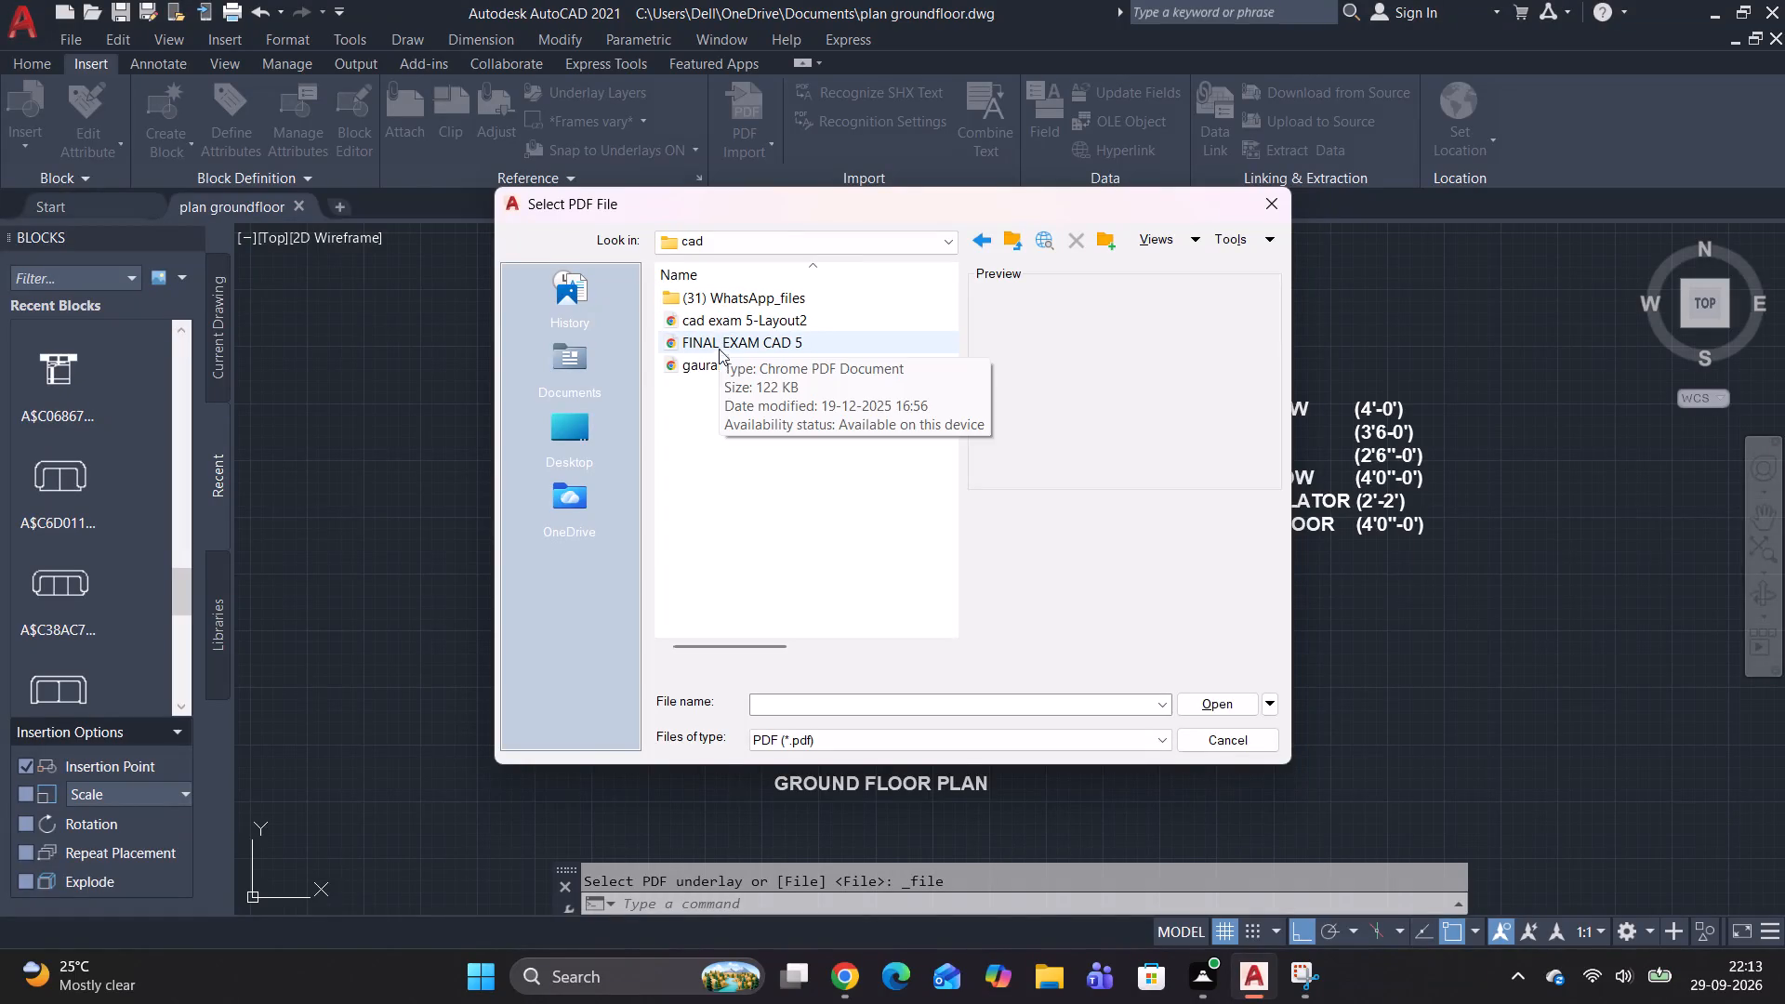
click(559, 429)
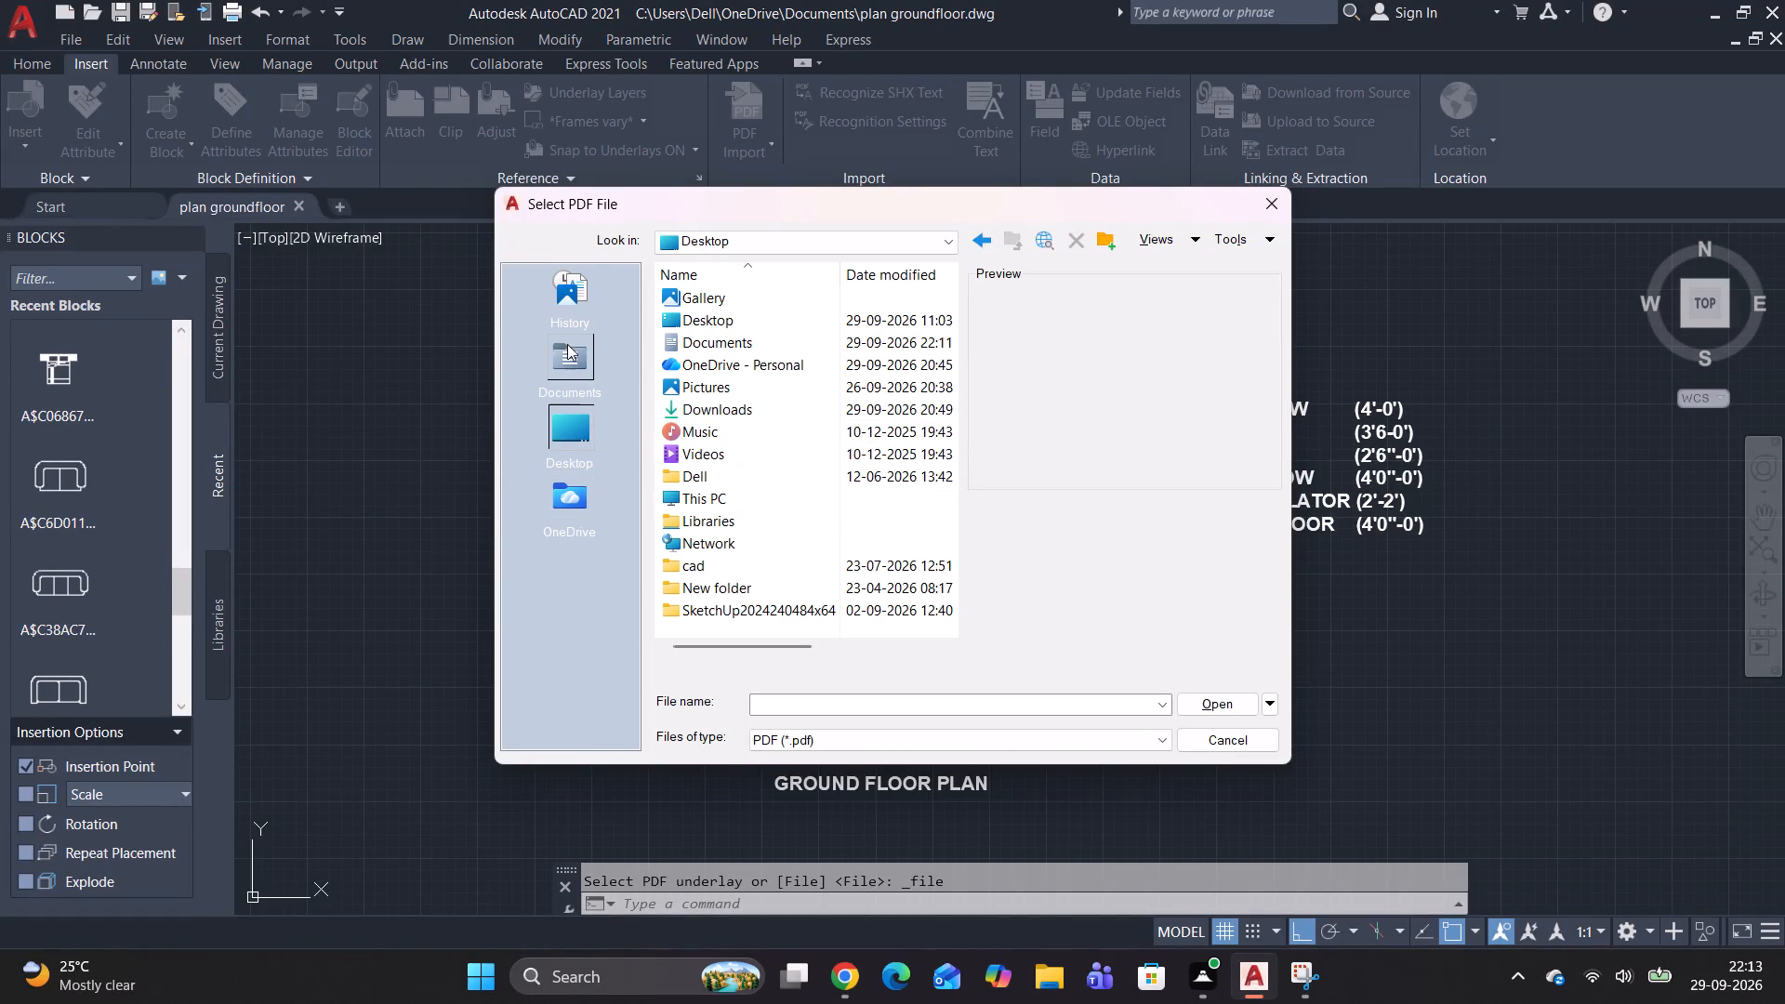
click(571, 513)
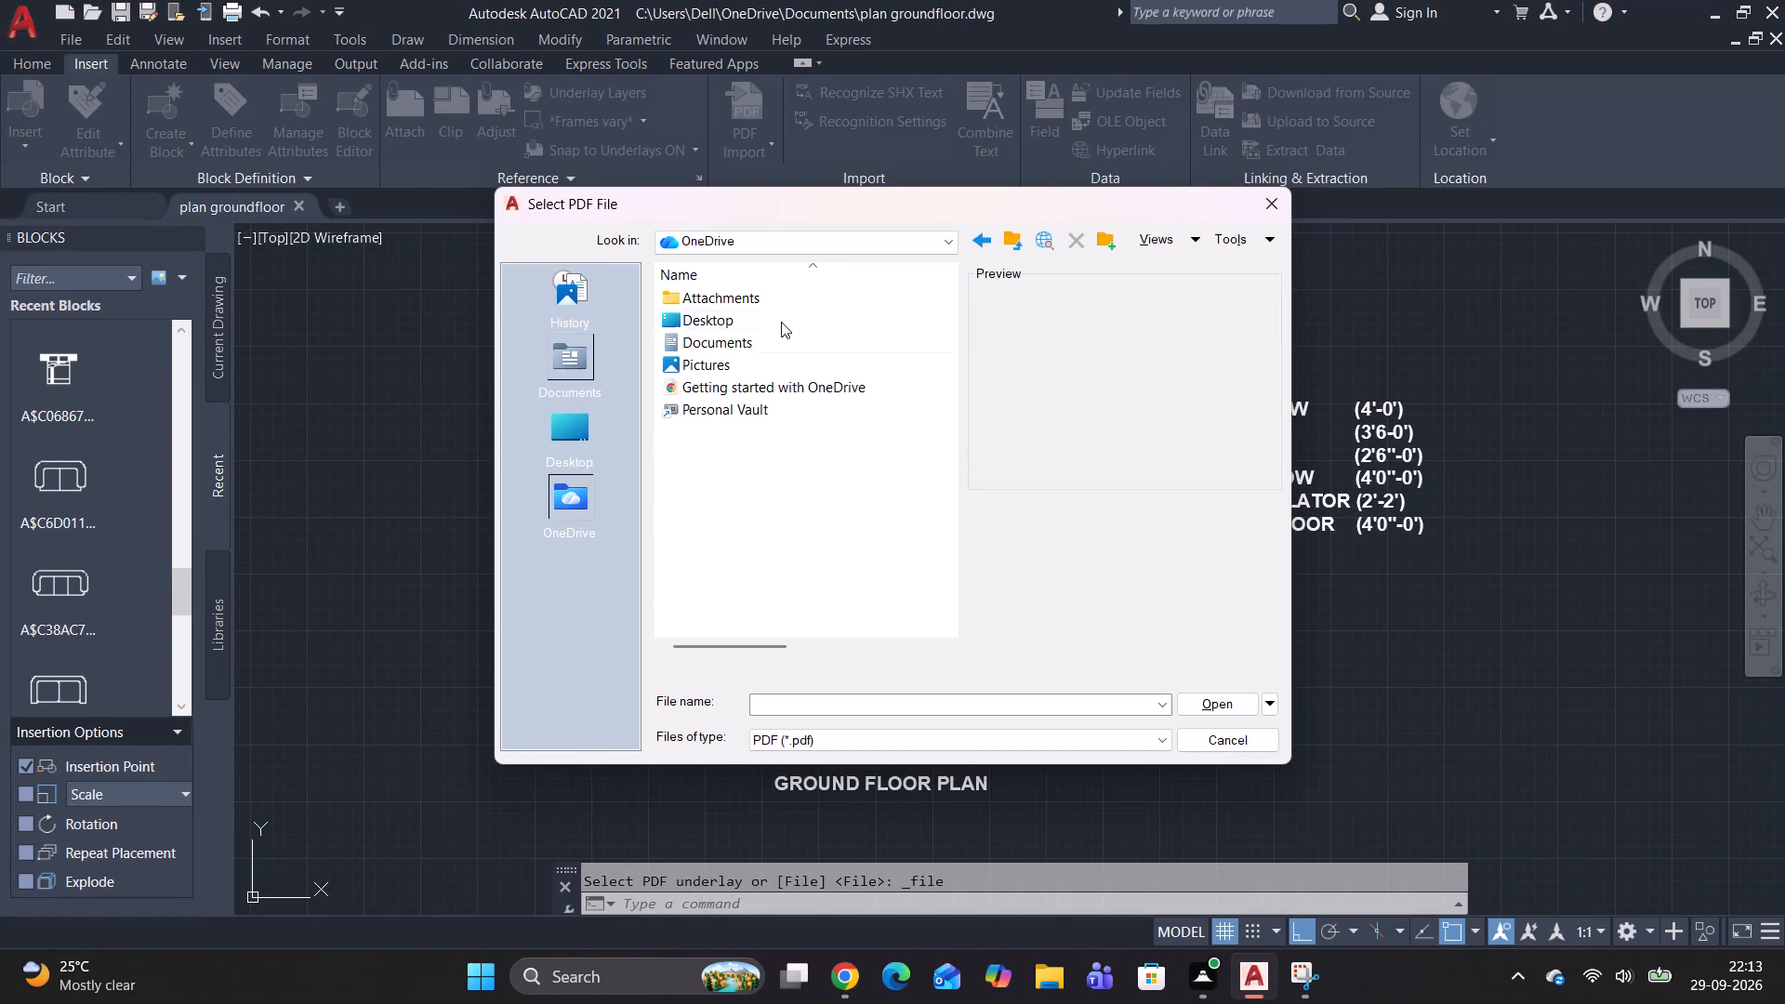